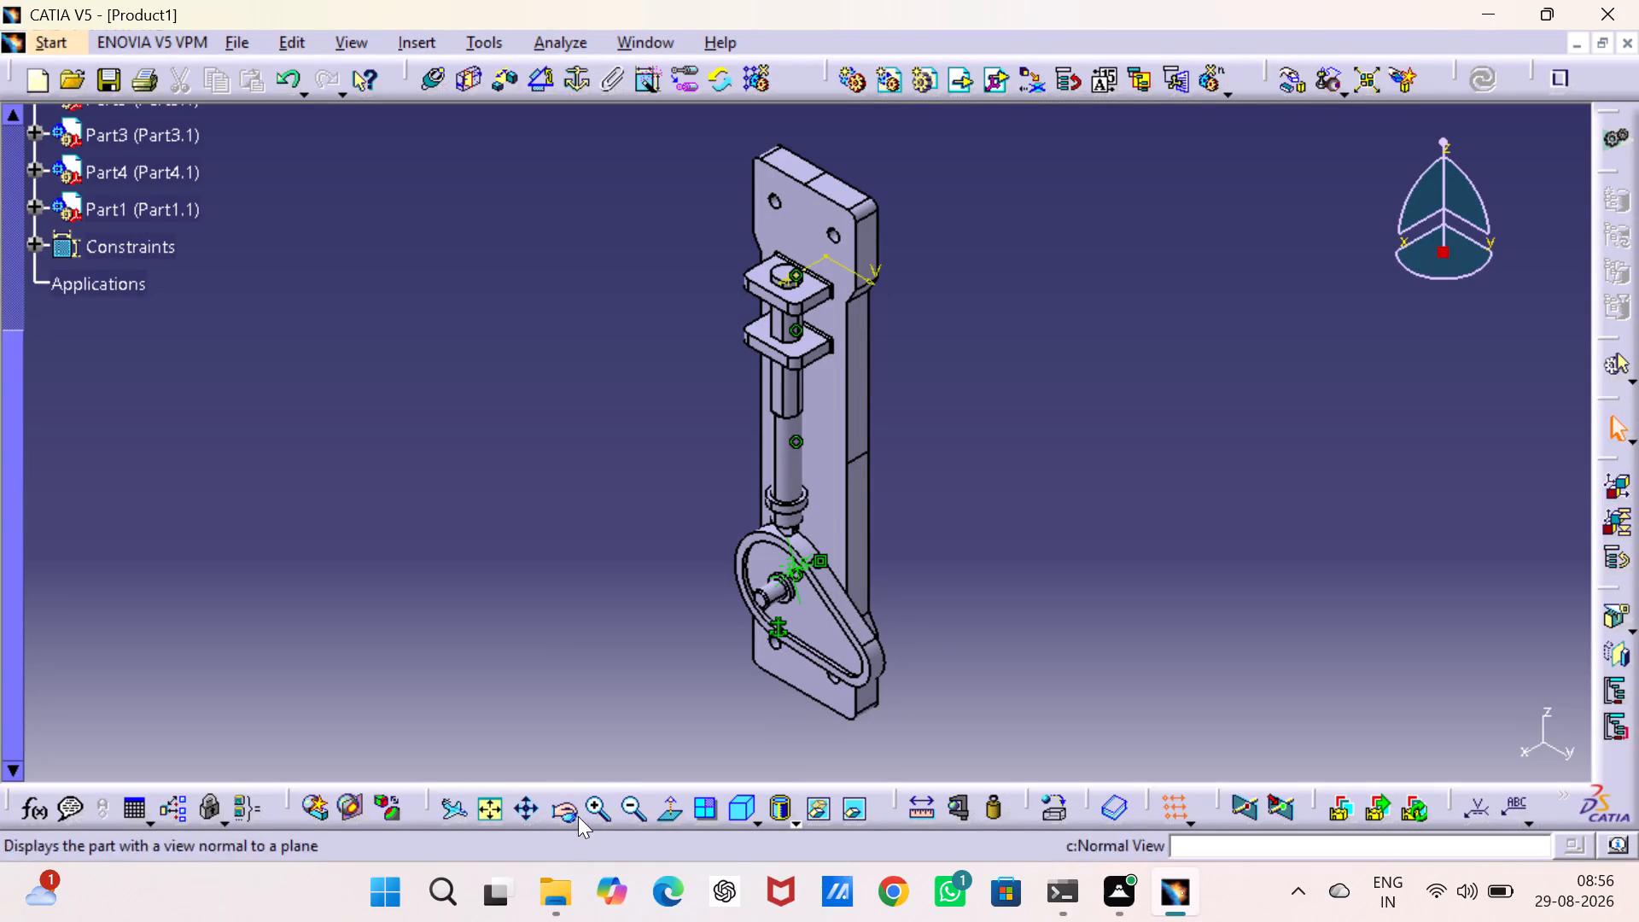
Undo the pin's surface contact constraint together with the assembly update that followed it.
triple_click(598, 808)
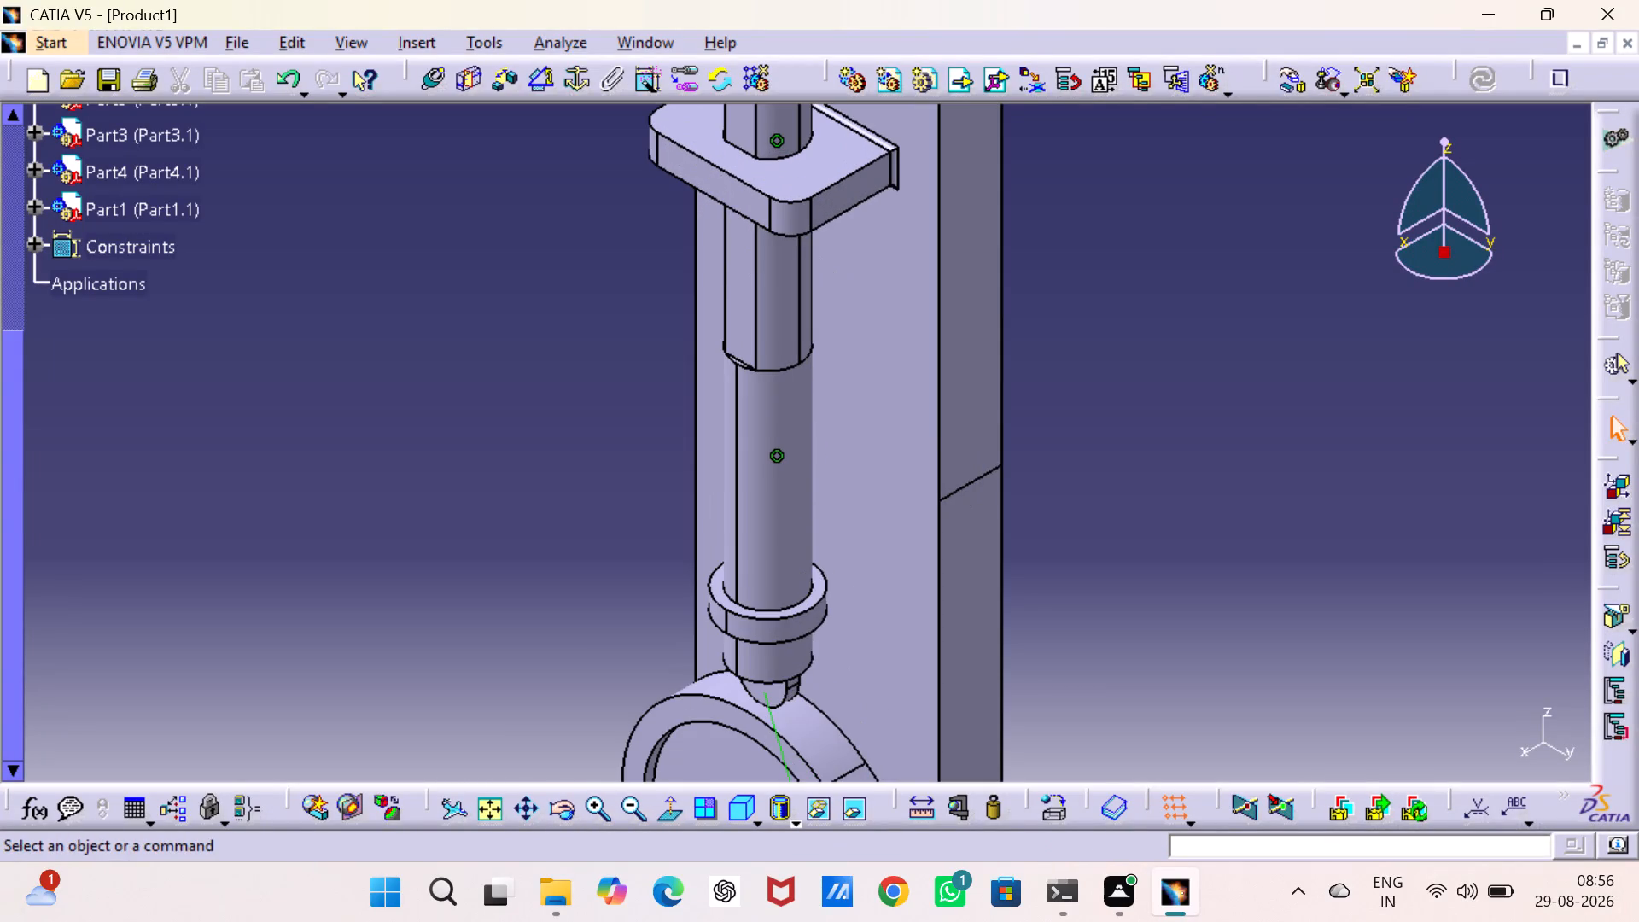
middle_drag(592, 621, 656, 300)
middle_drag(685, 442, 681, 355)
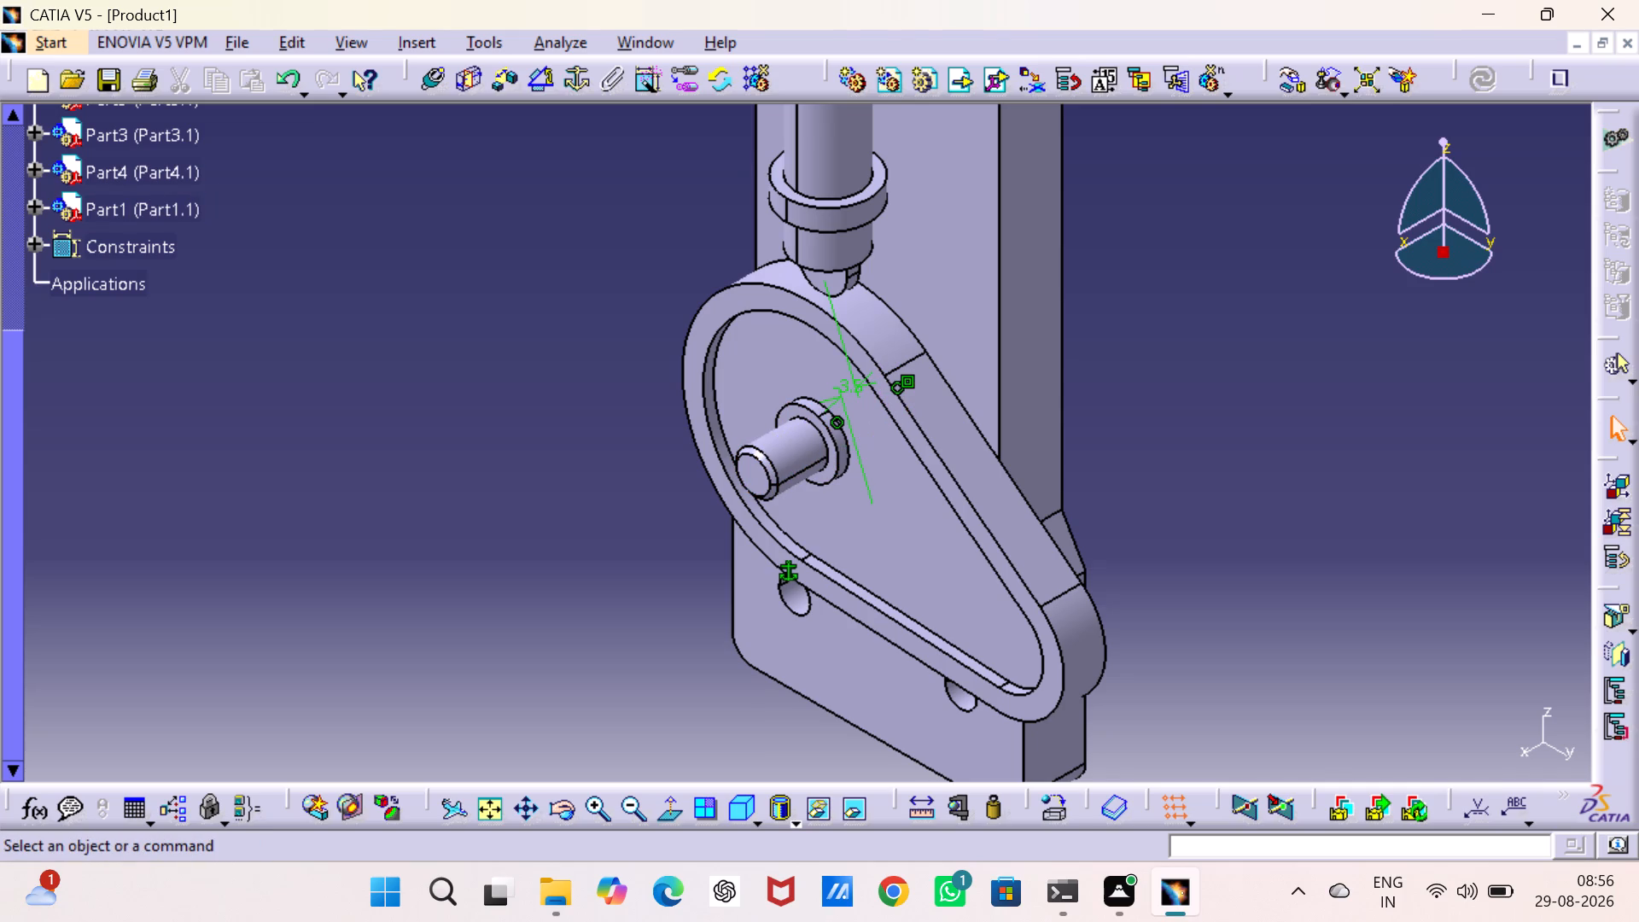
middle_drag(1292, 431, 899, 493)
right_drag(1291, 431, 899, 493)
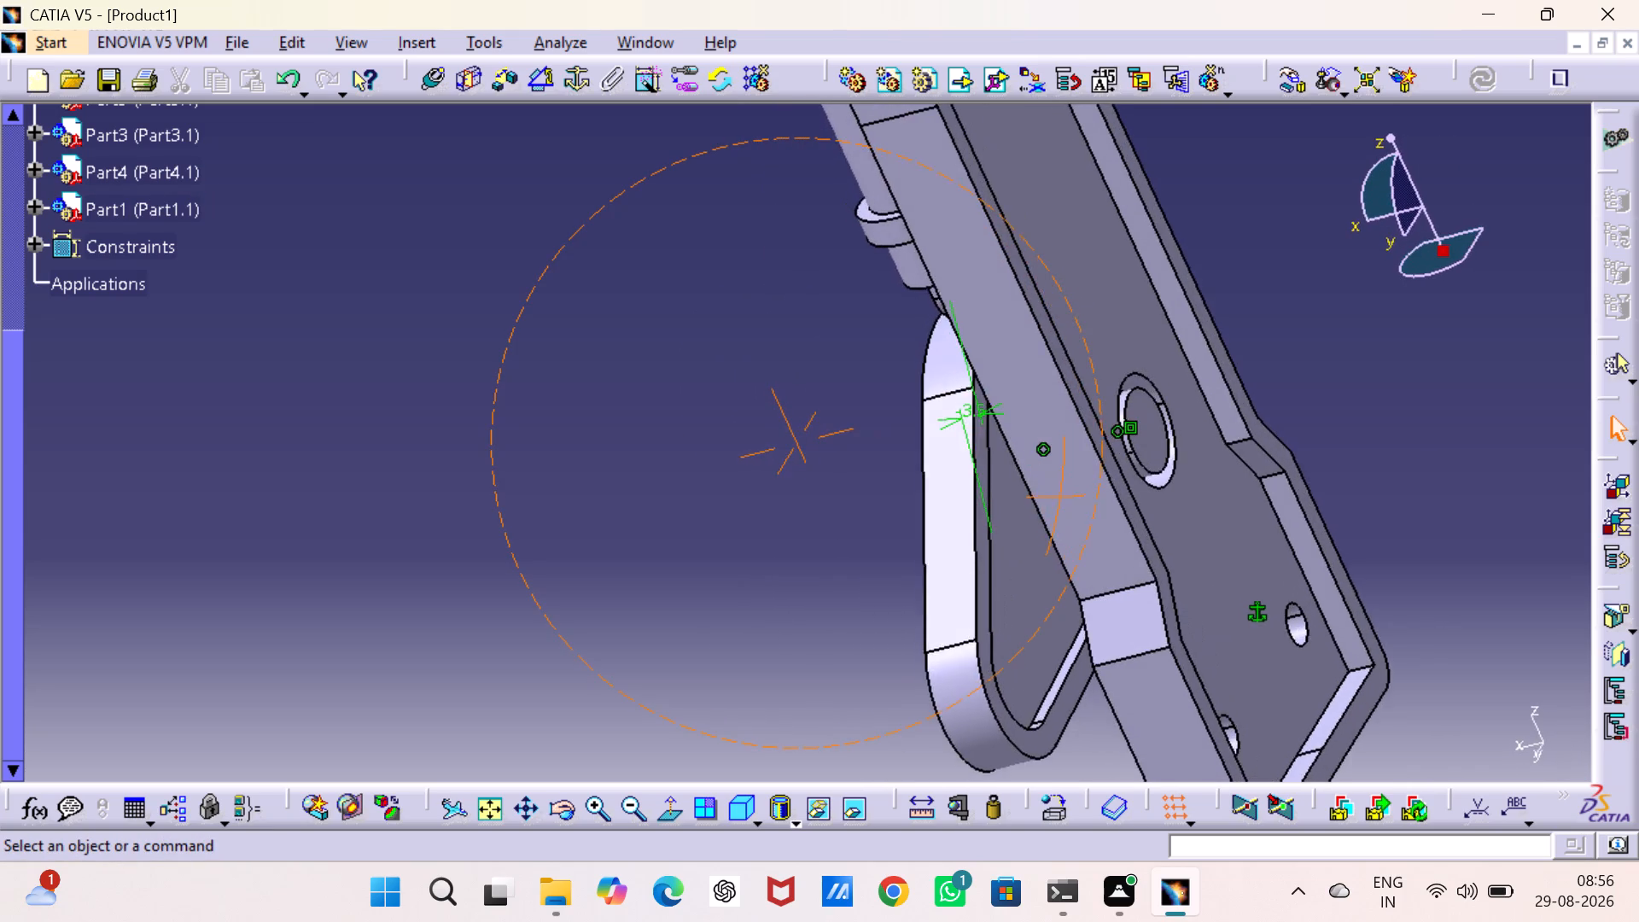
right_drag(899, 493, 880, 499)
middle_drag(899, 493, 880, 499)
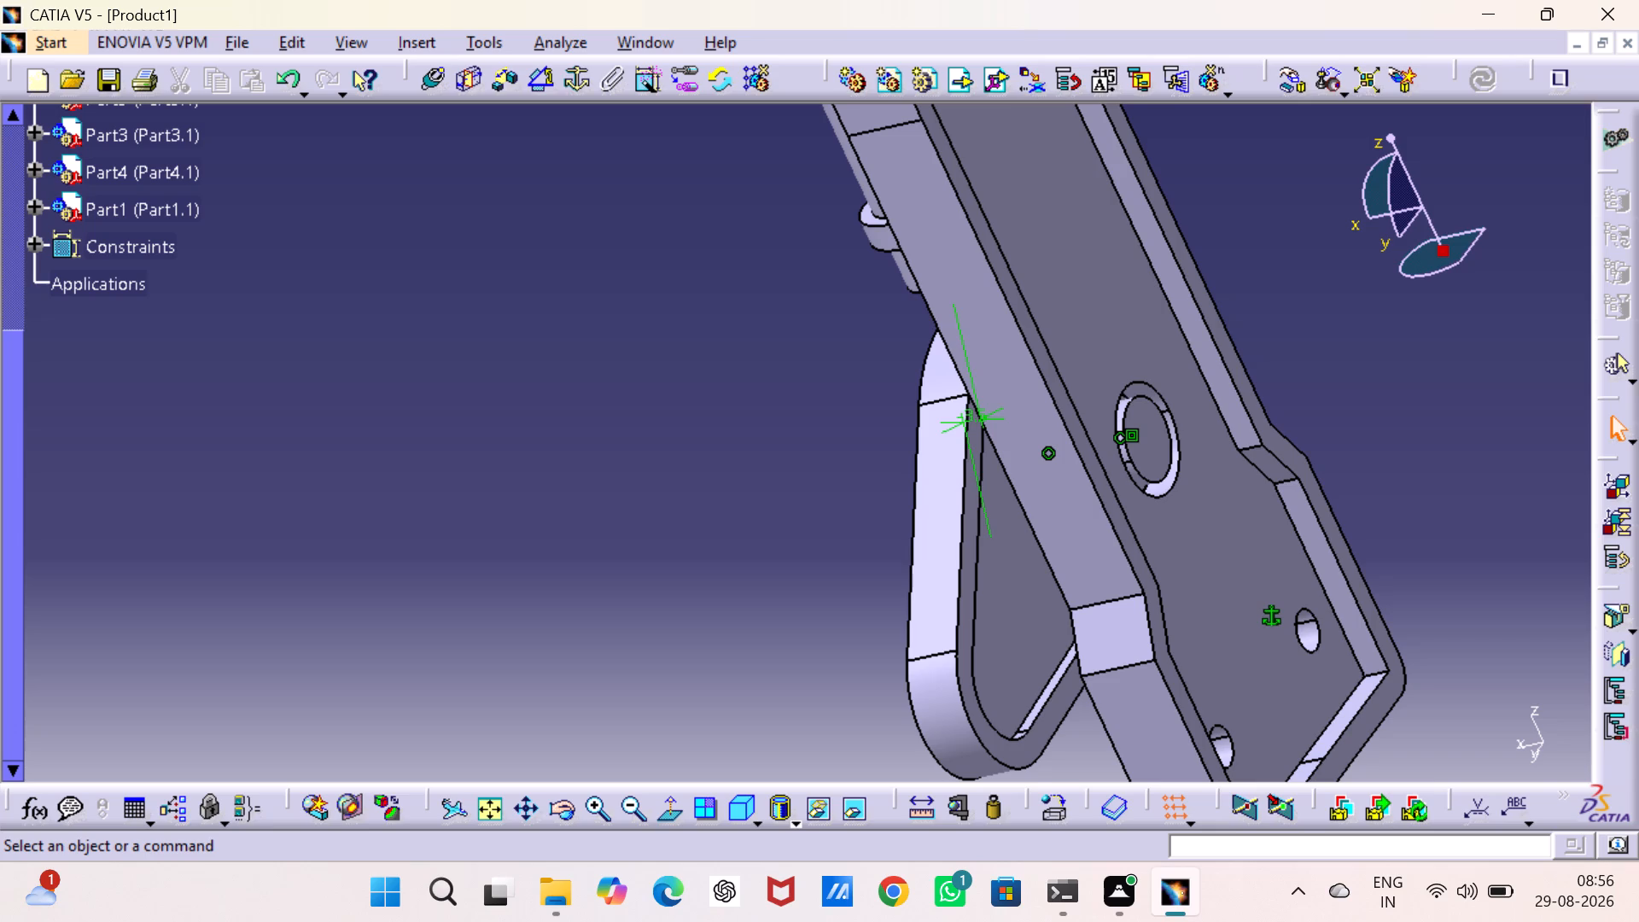
key(ctrl+z)
key(ctrl+z)
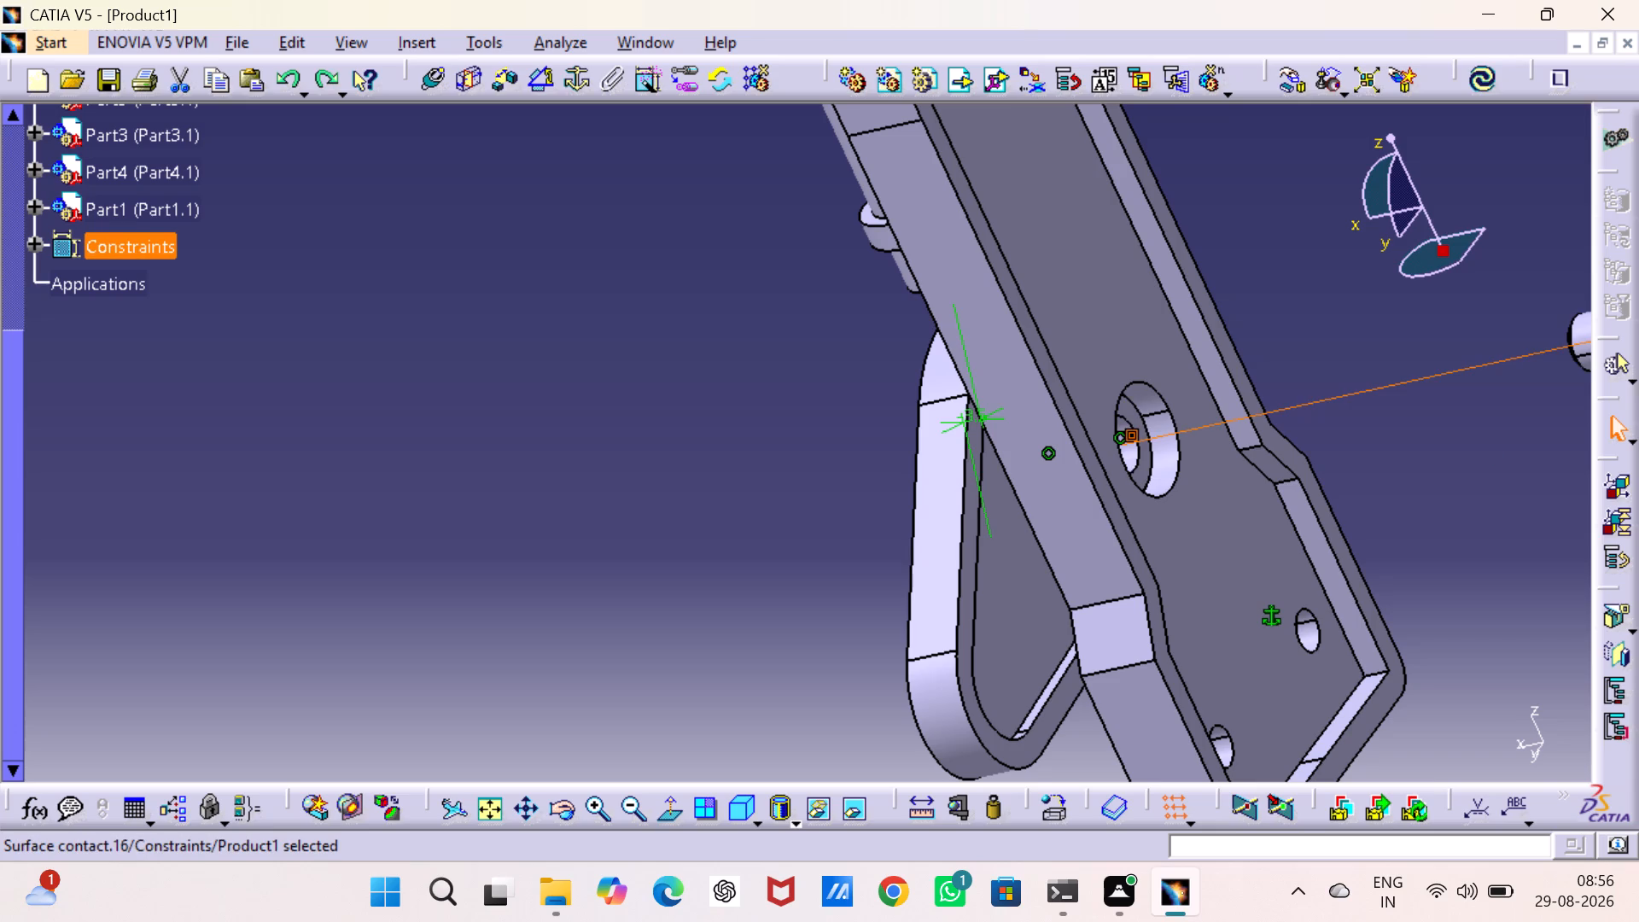
key(ctrl+z)
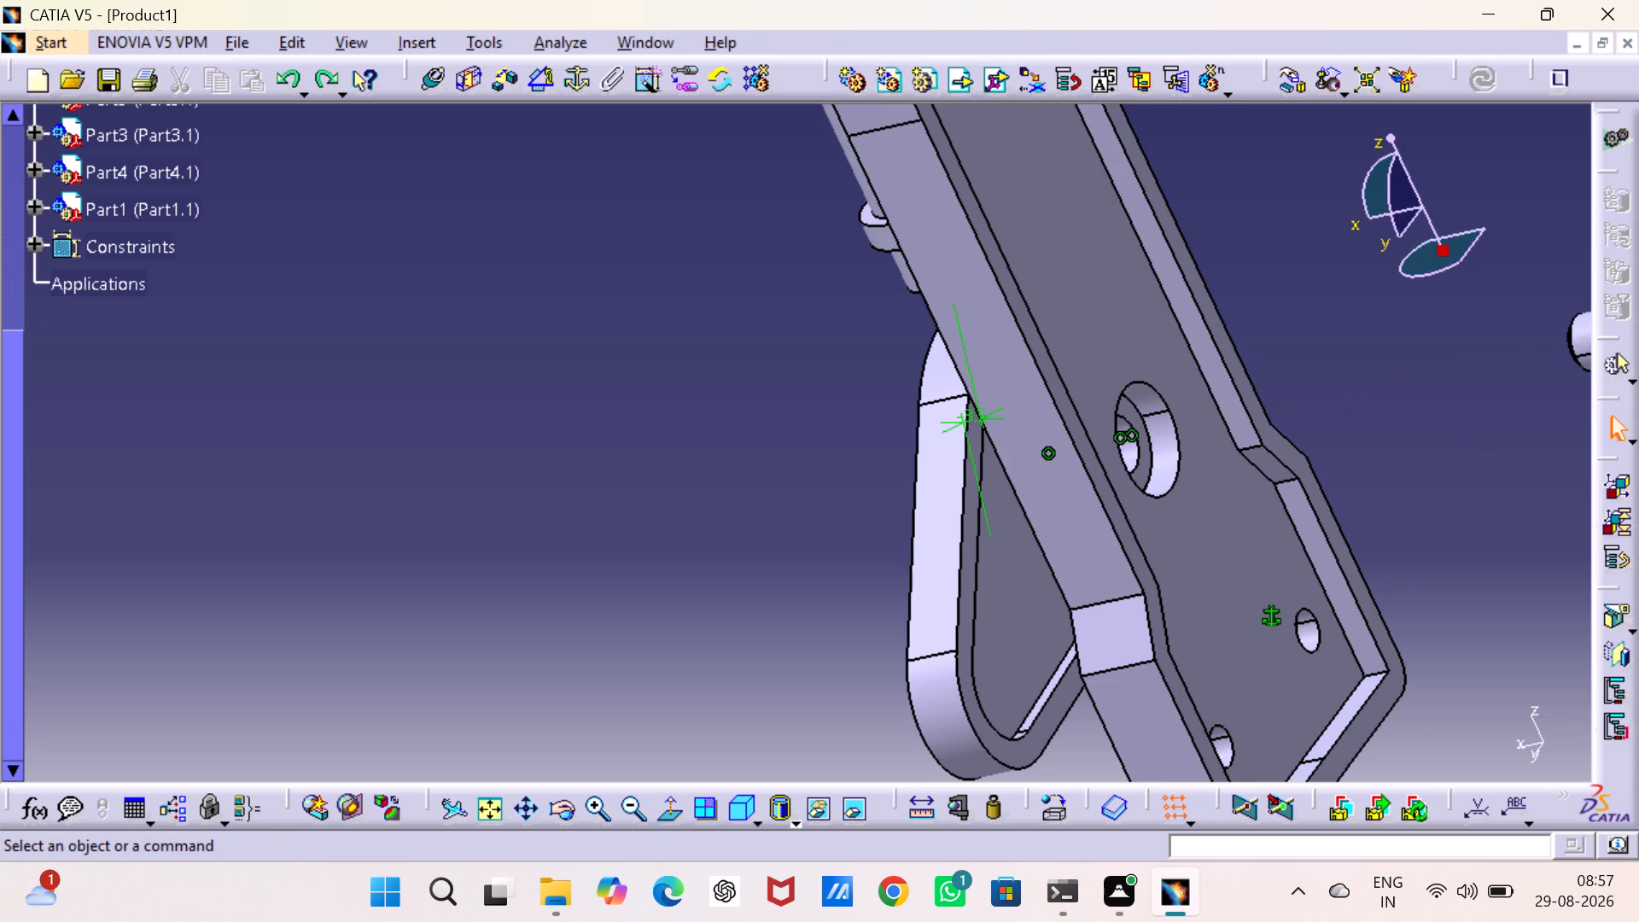
Delete the coincidence constraint that aligns the detached pin with the hole.
middle_drag(1521, 358, 1015, 450)
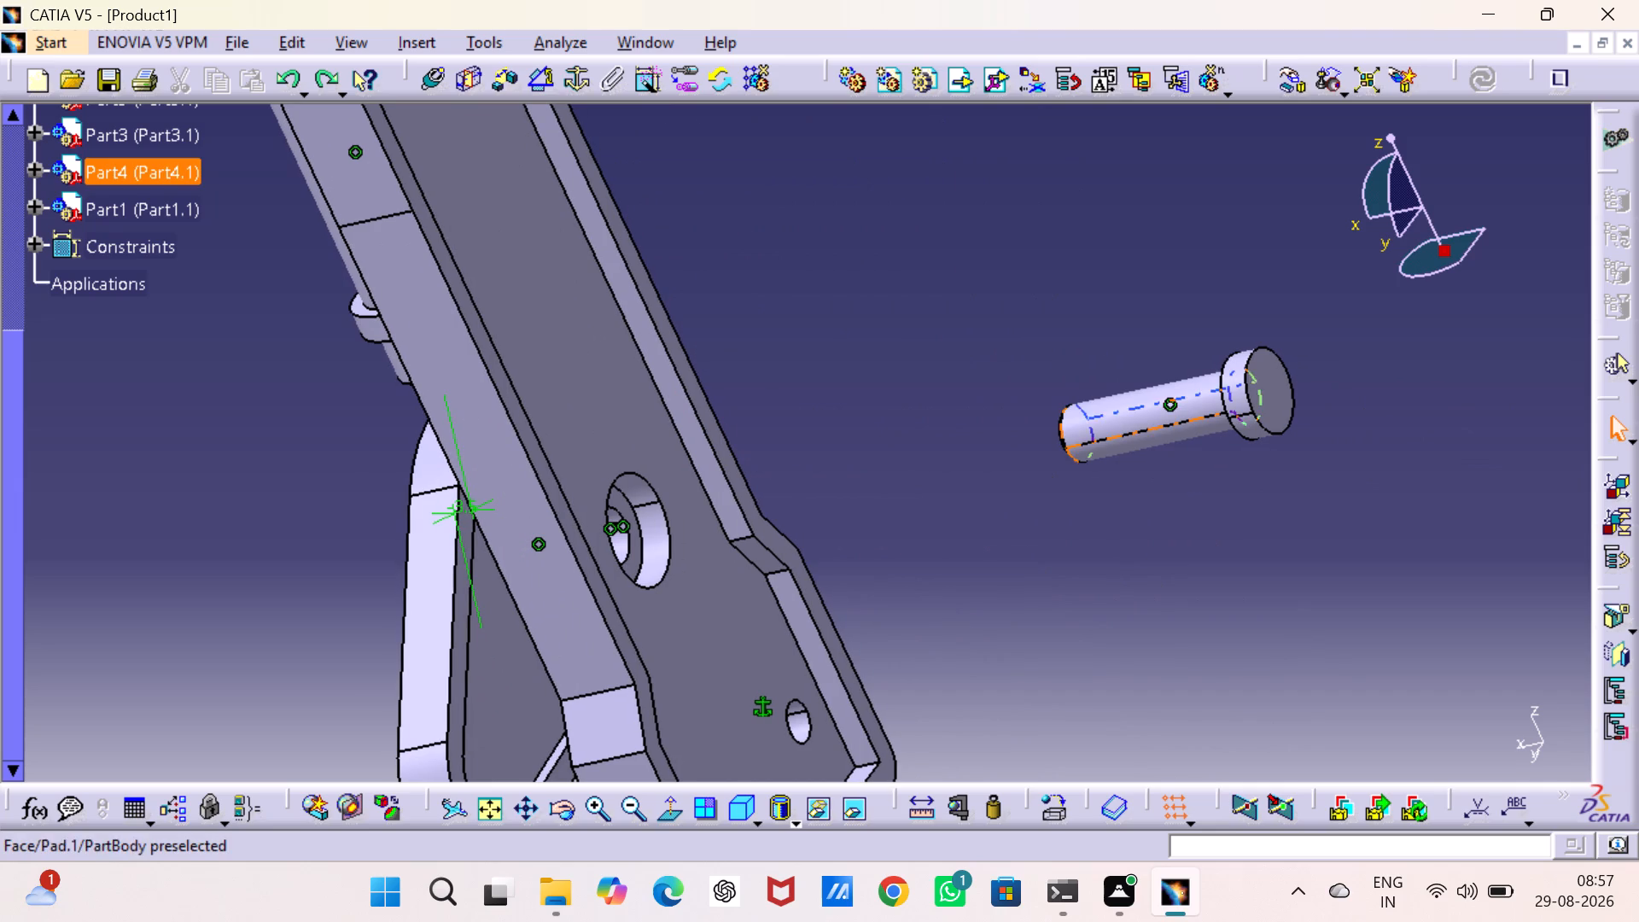
right_click(1165, 406)
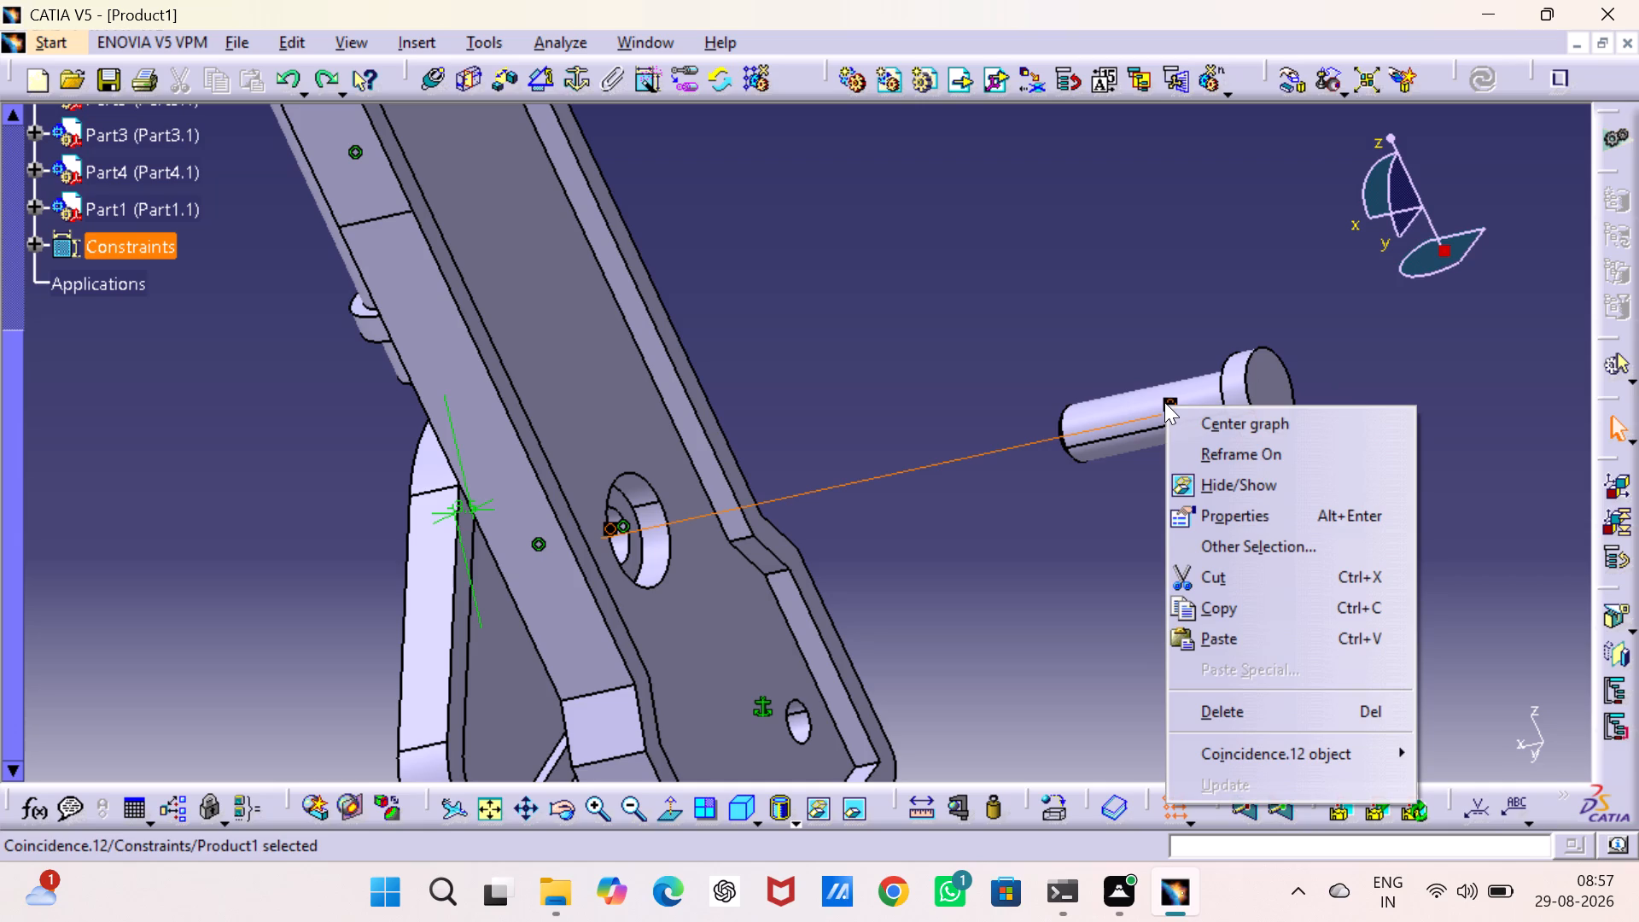
click(1209, 709)
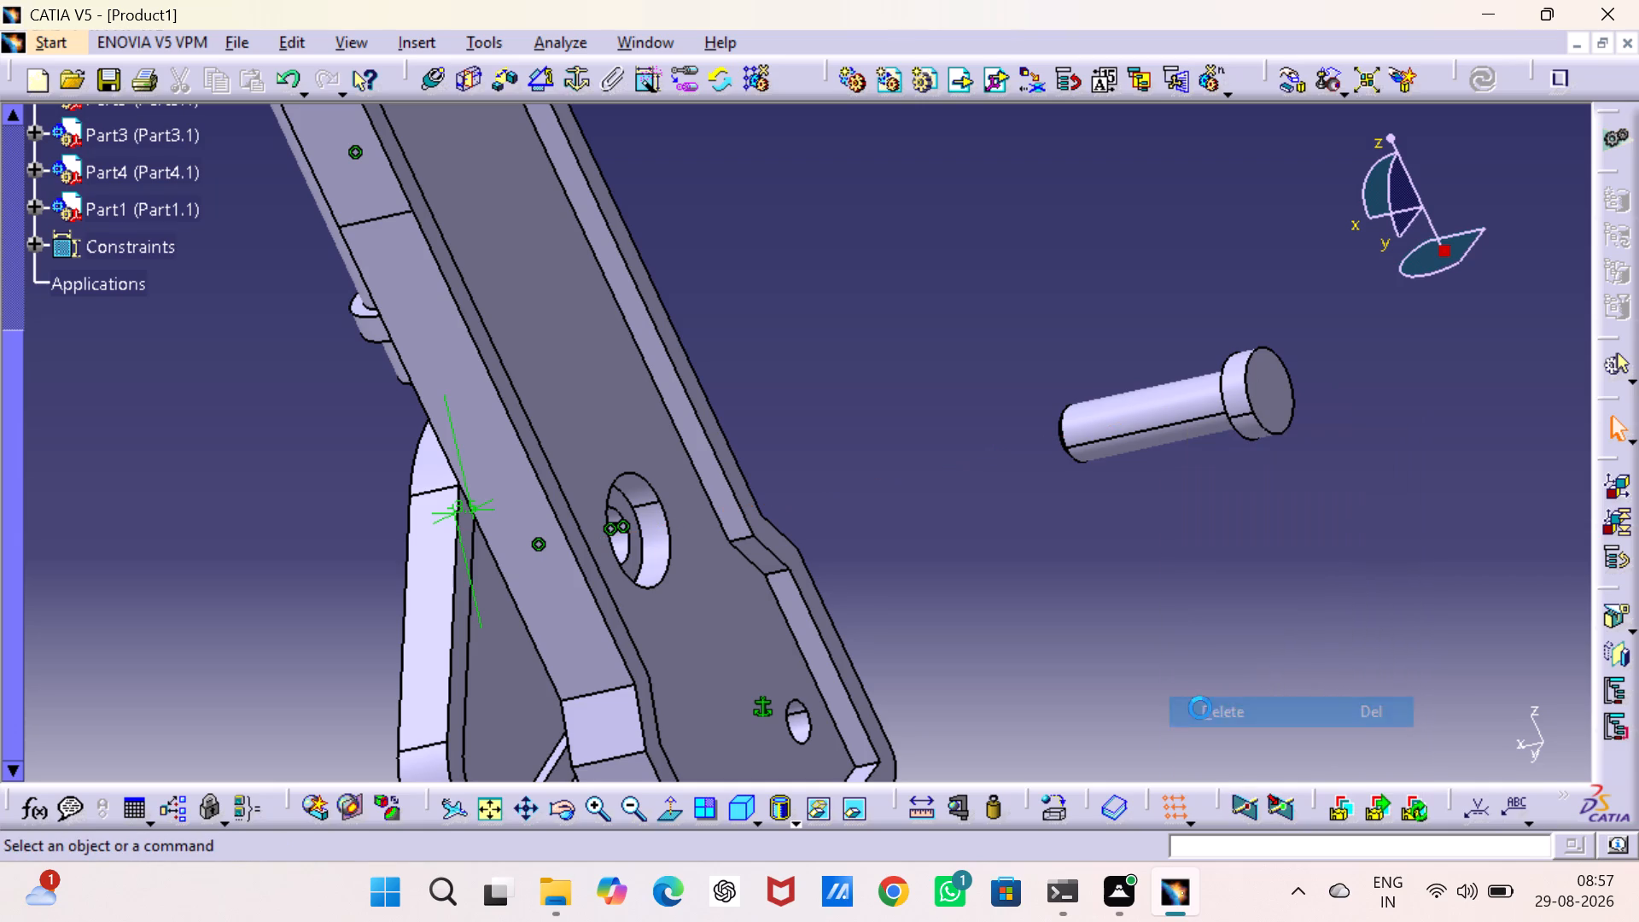
click(1186, 701)
Add a 0-degree angle constraint between Part2's xy plane and Part1's yz plane, and update the assembly.
middle_drag(1135, 616, 1358, 589)
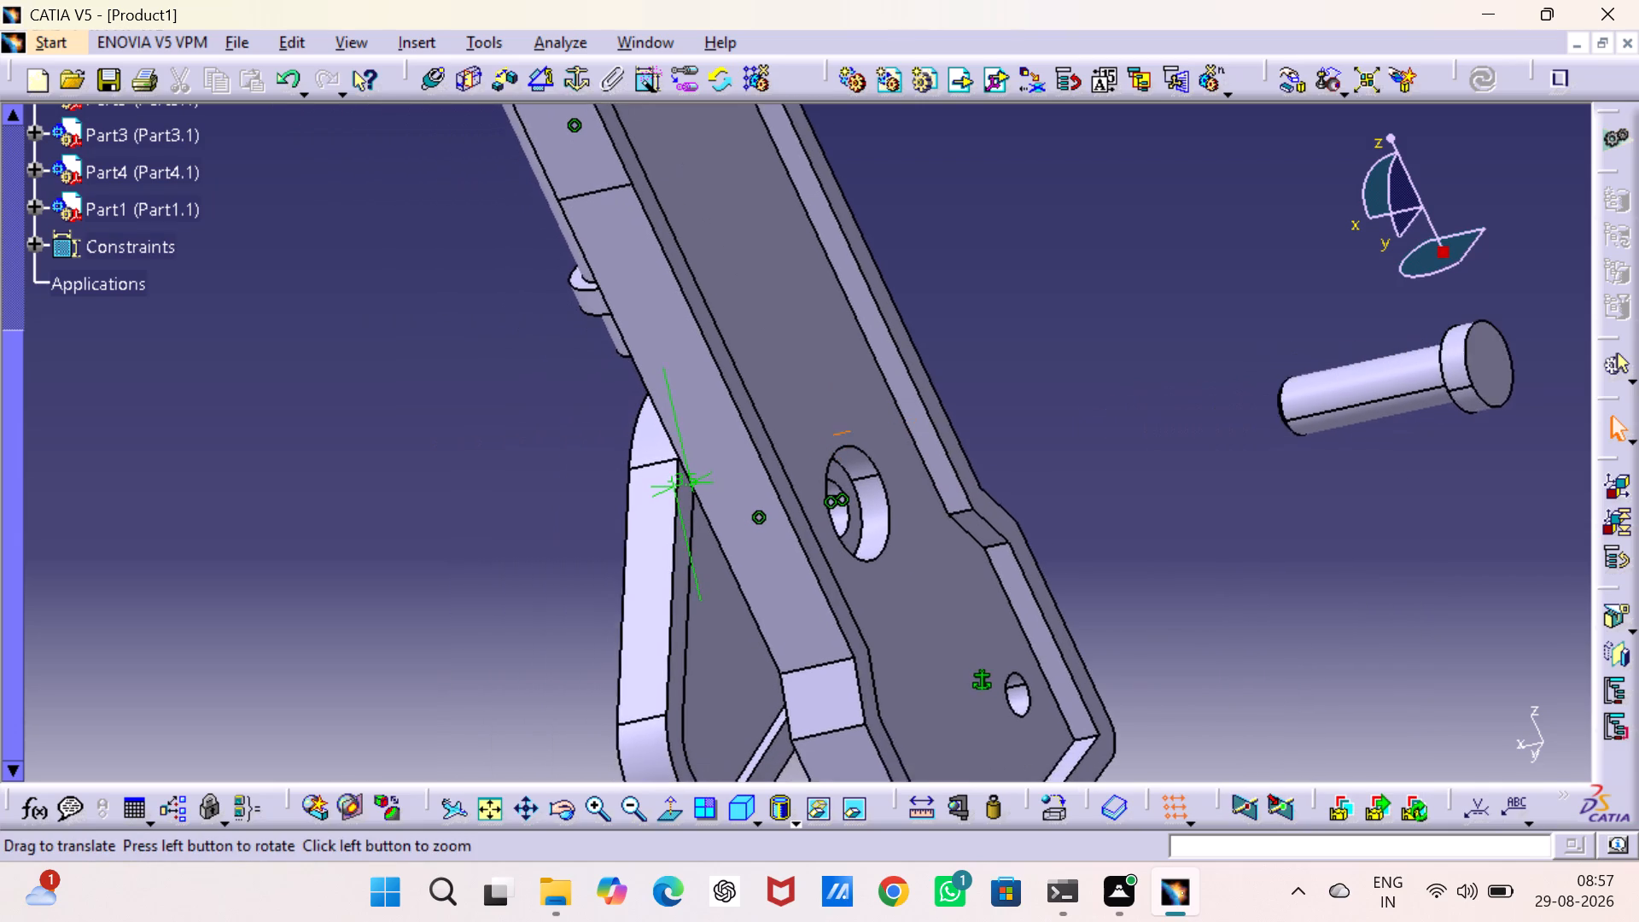
middle_drag(1358, 589, 1395, 581)
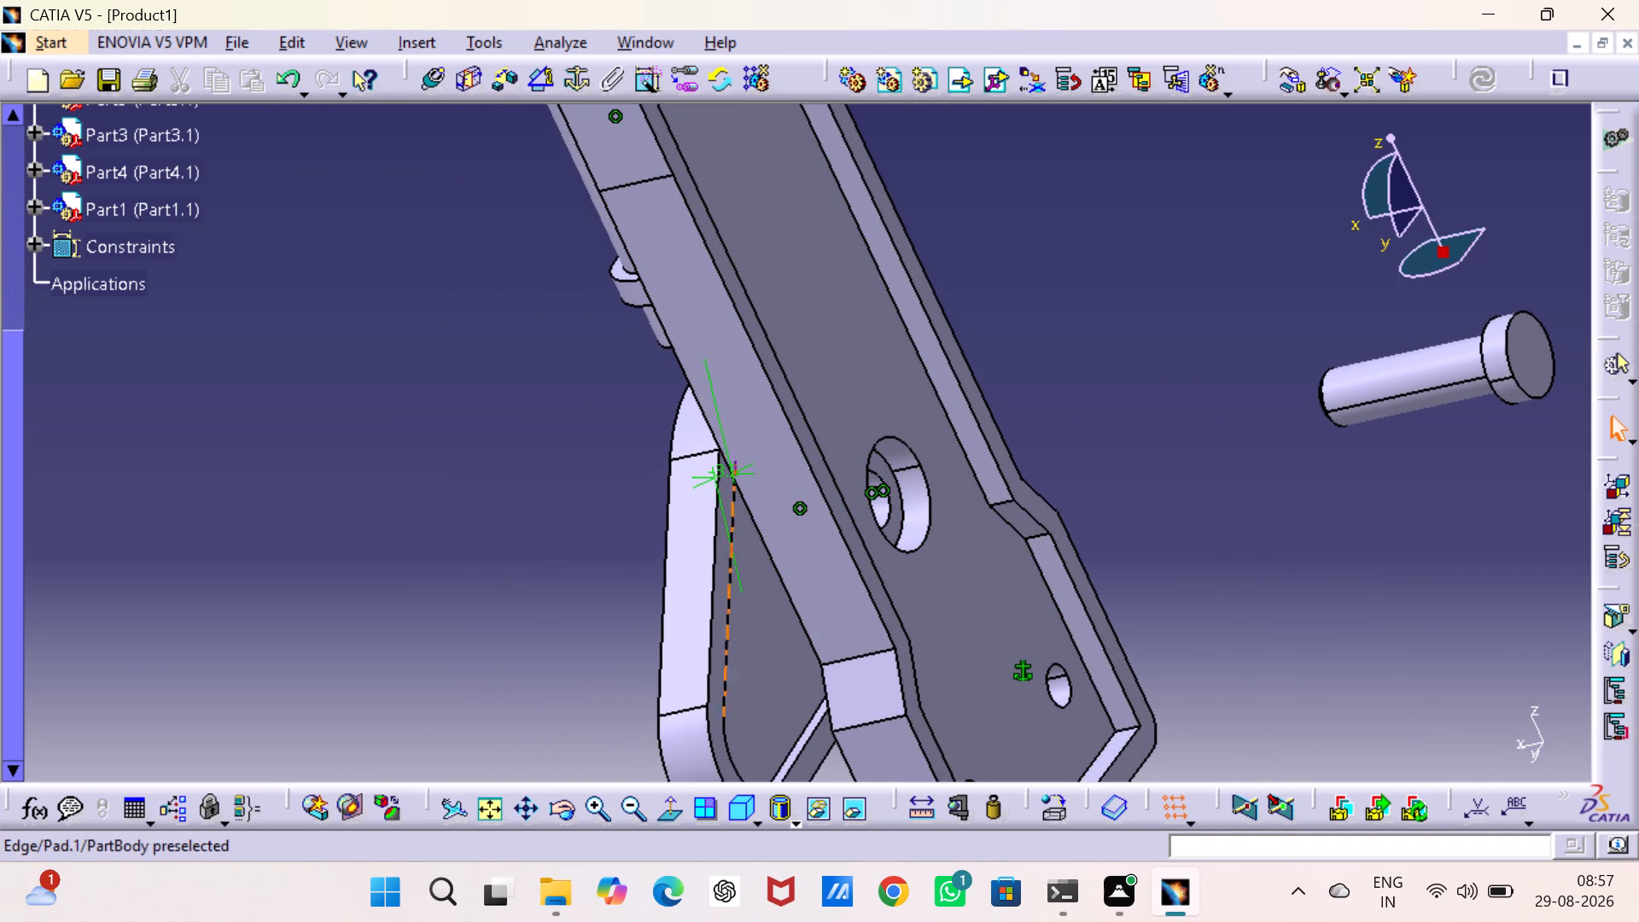
middle_drag(441, 522, 545, 523)
right_drag(441, 522, 545, 523)
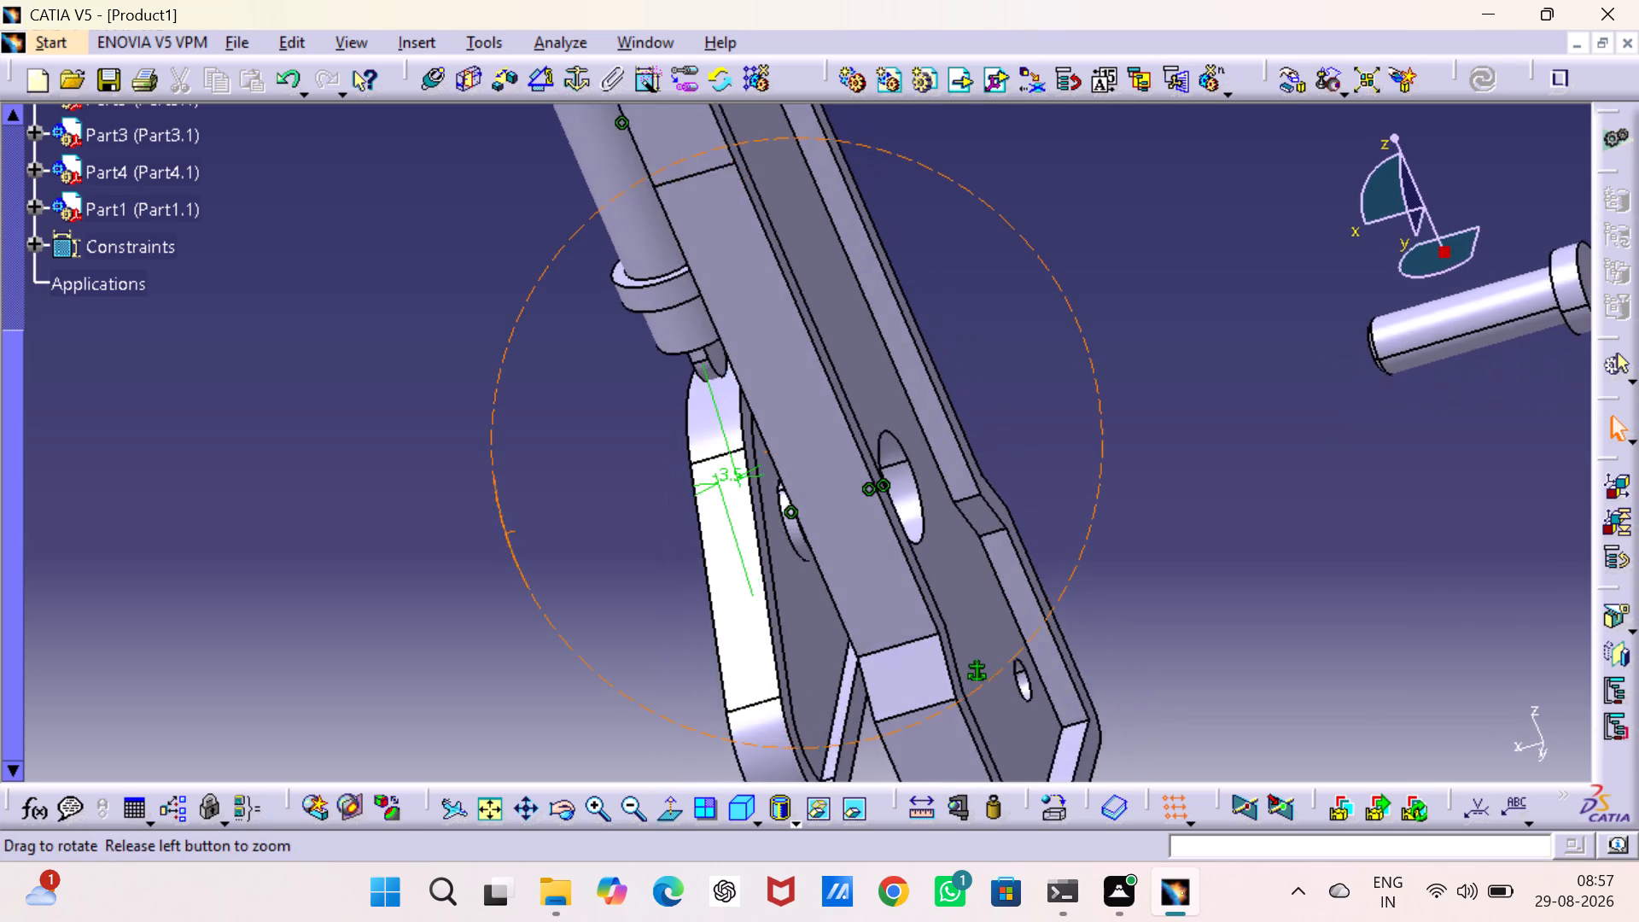
middle_drag(545, 523, 787, 534)
right_drag(545, 523, 786, 535)
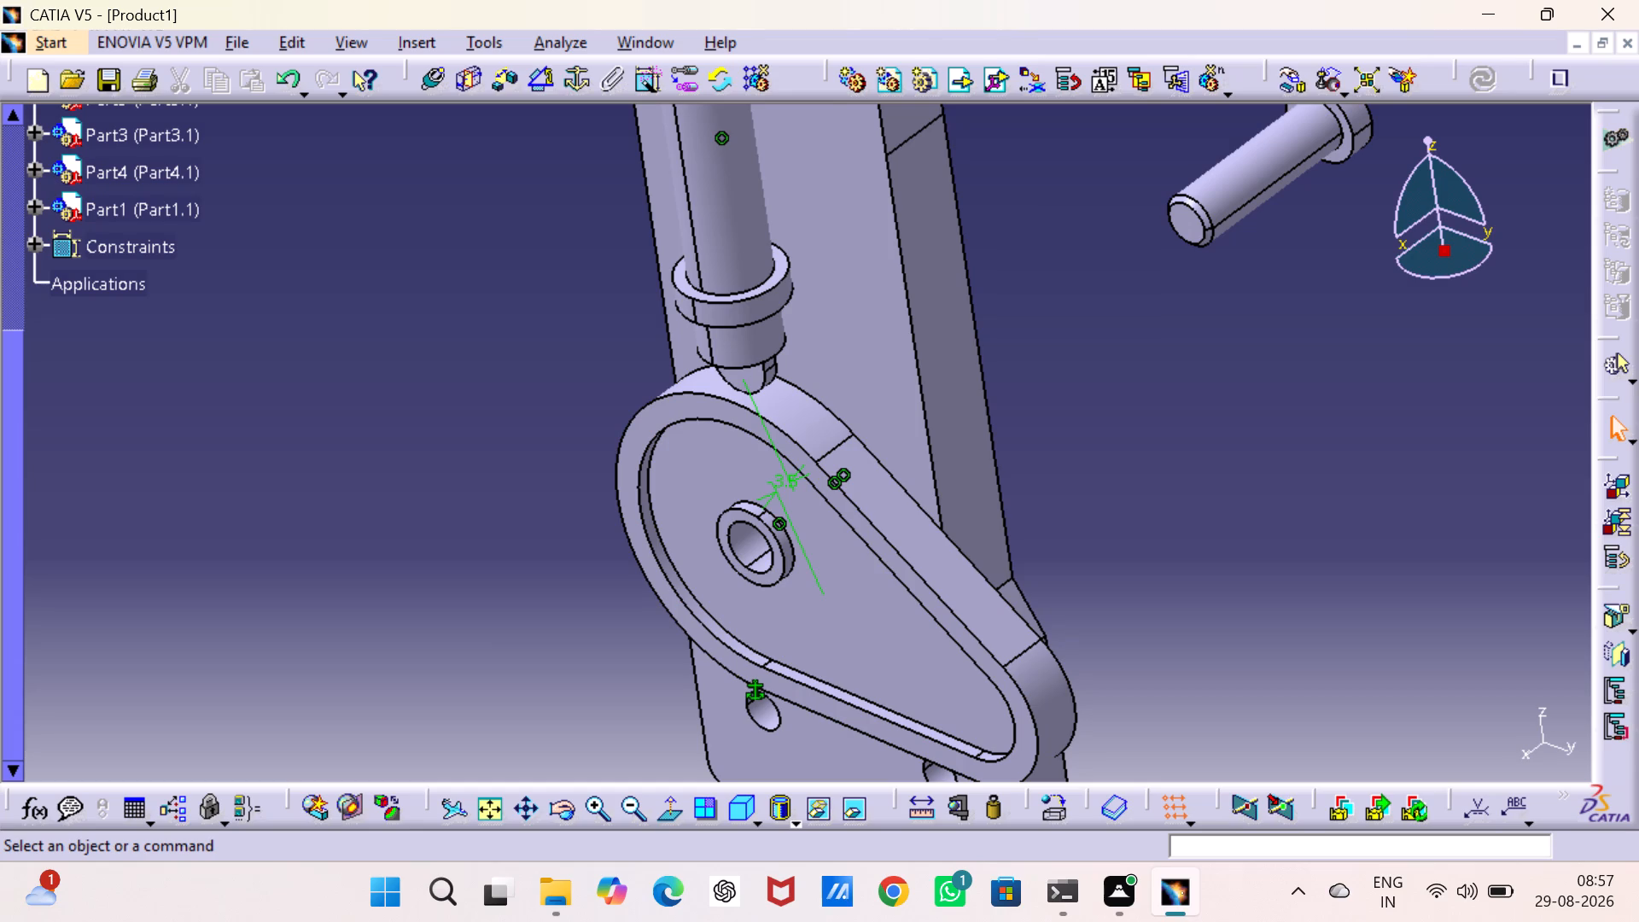
middle_drag(423, 225, 374, 293)
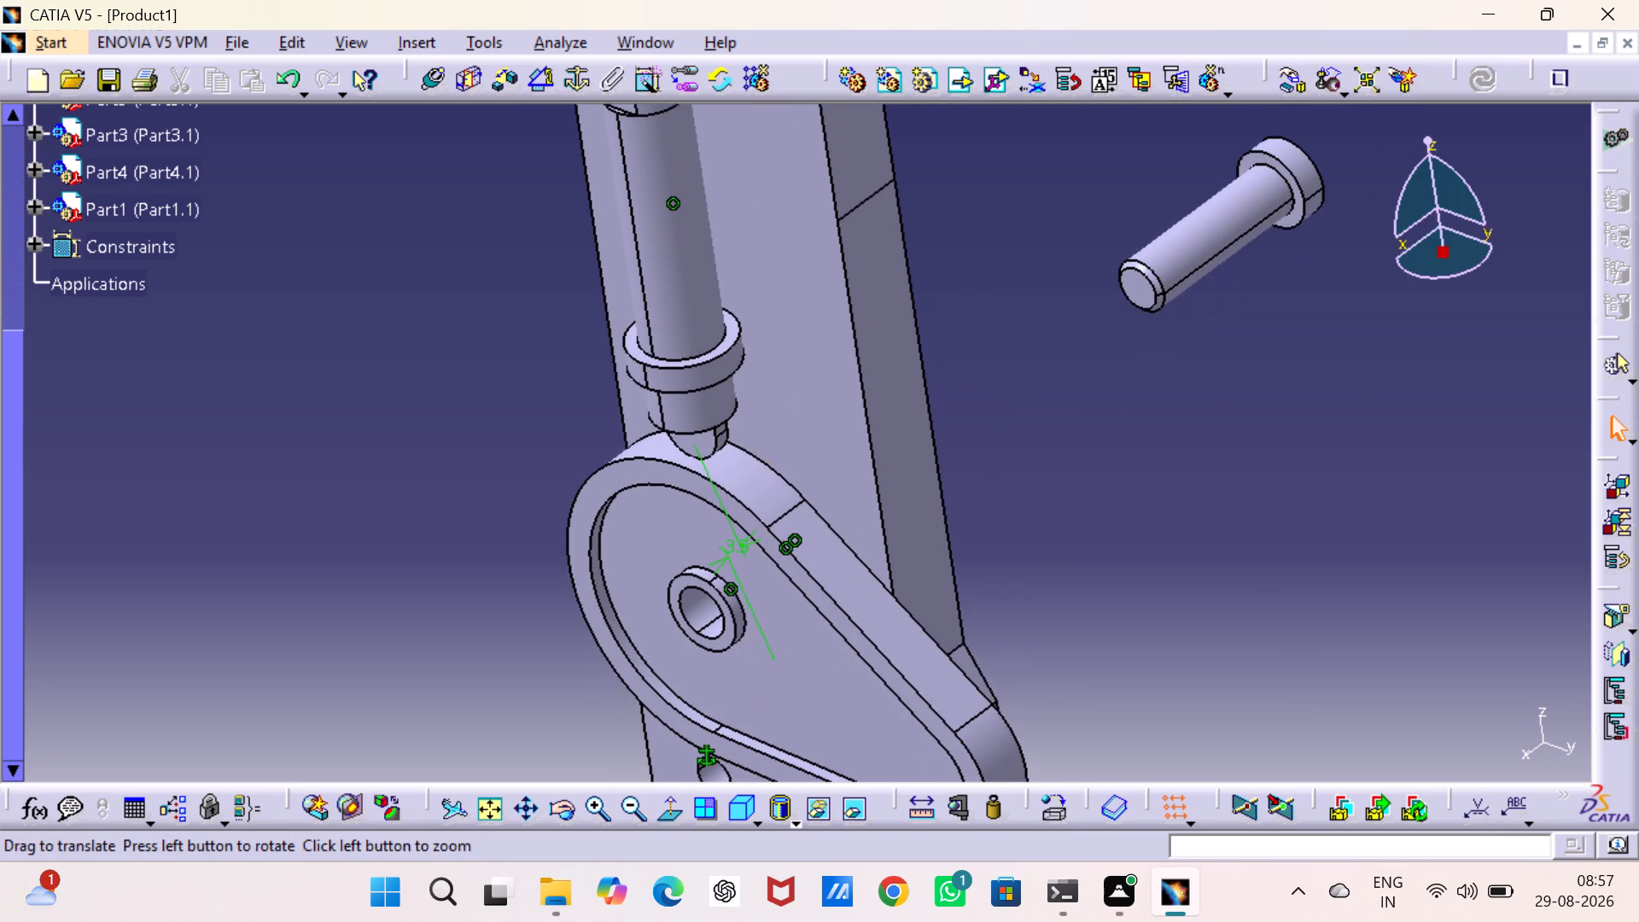
middle_drag(374, 293, 376, 323)
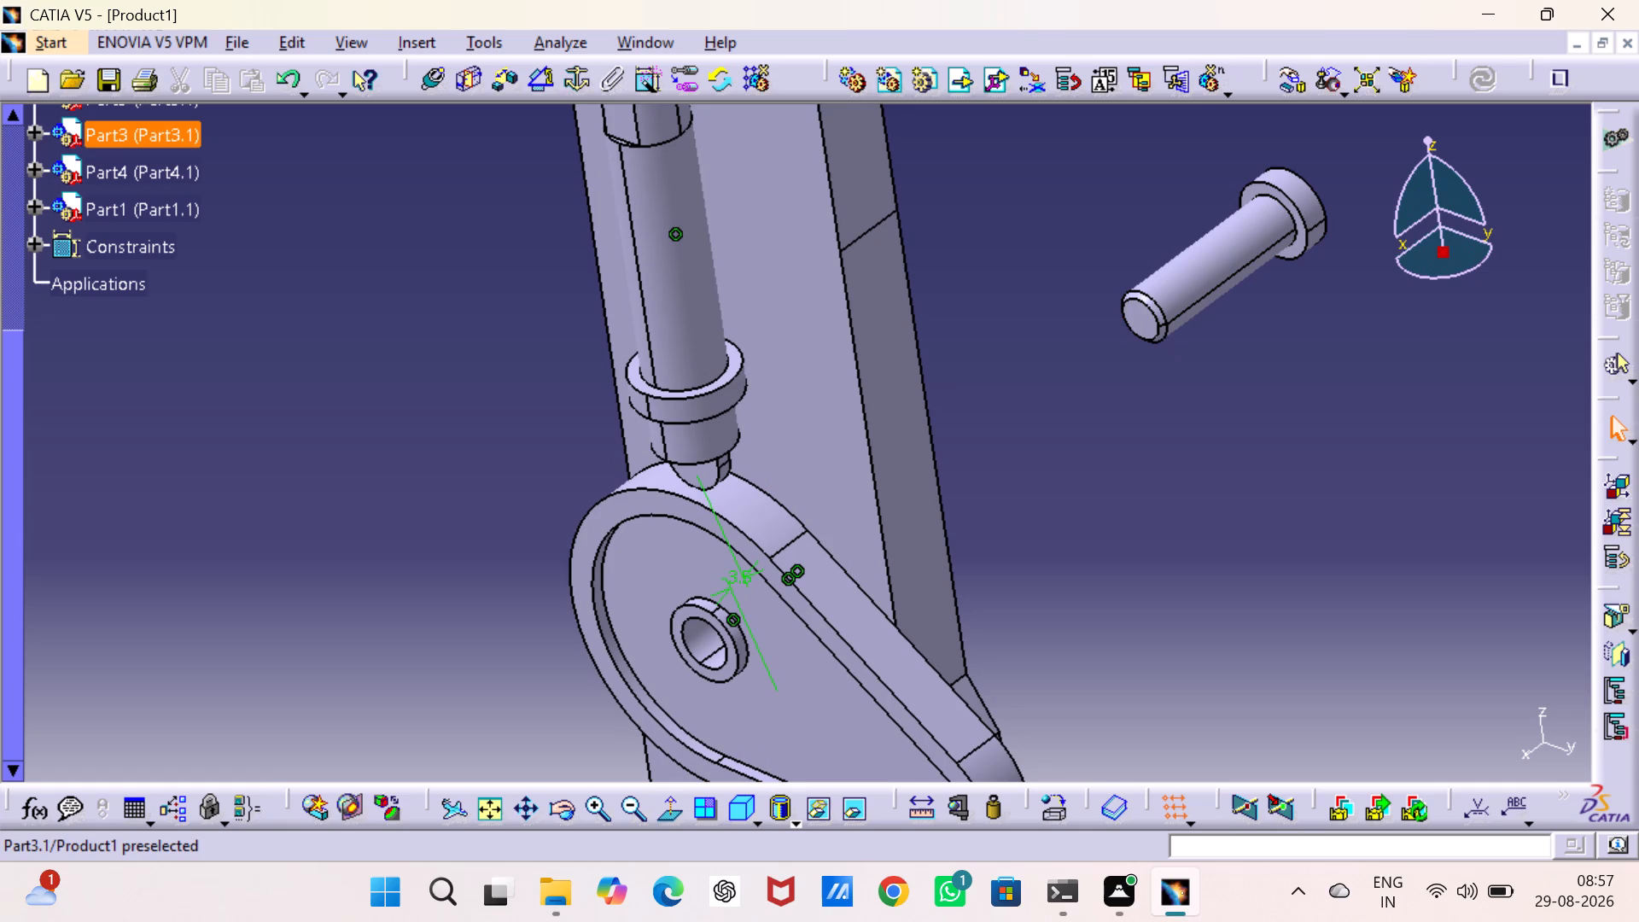
scroll(135, 150, up, 3)
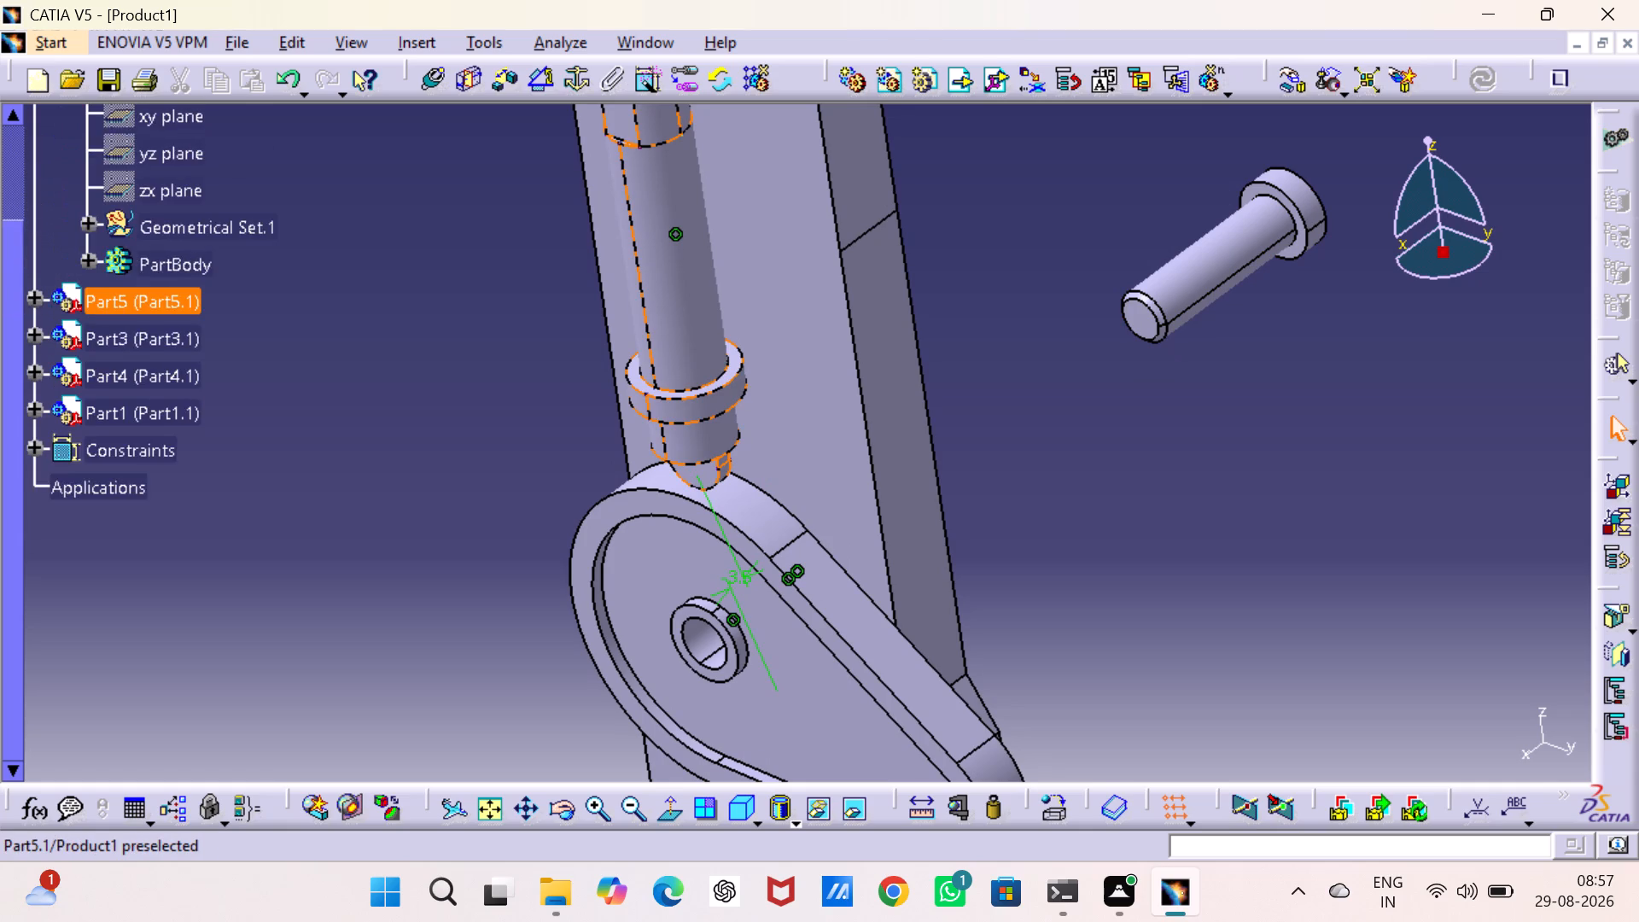
scroll(140, 162, up, 2)
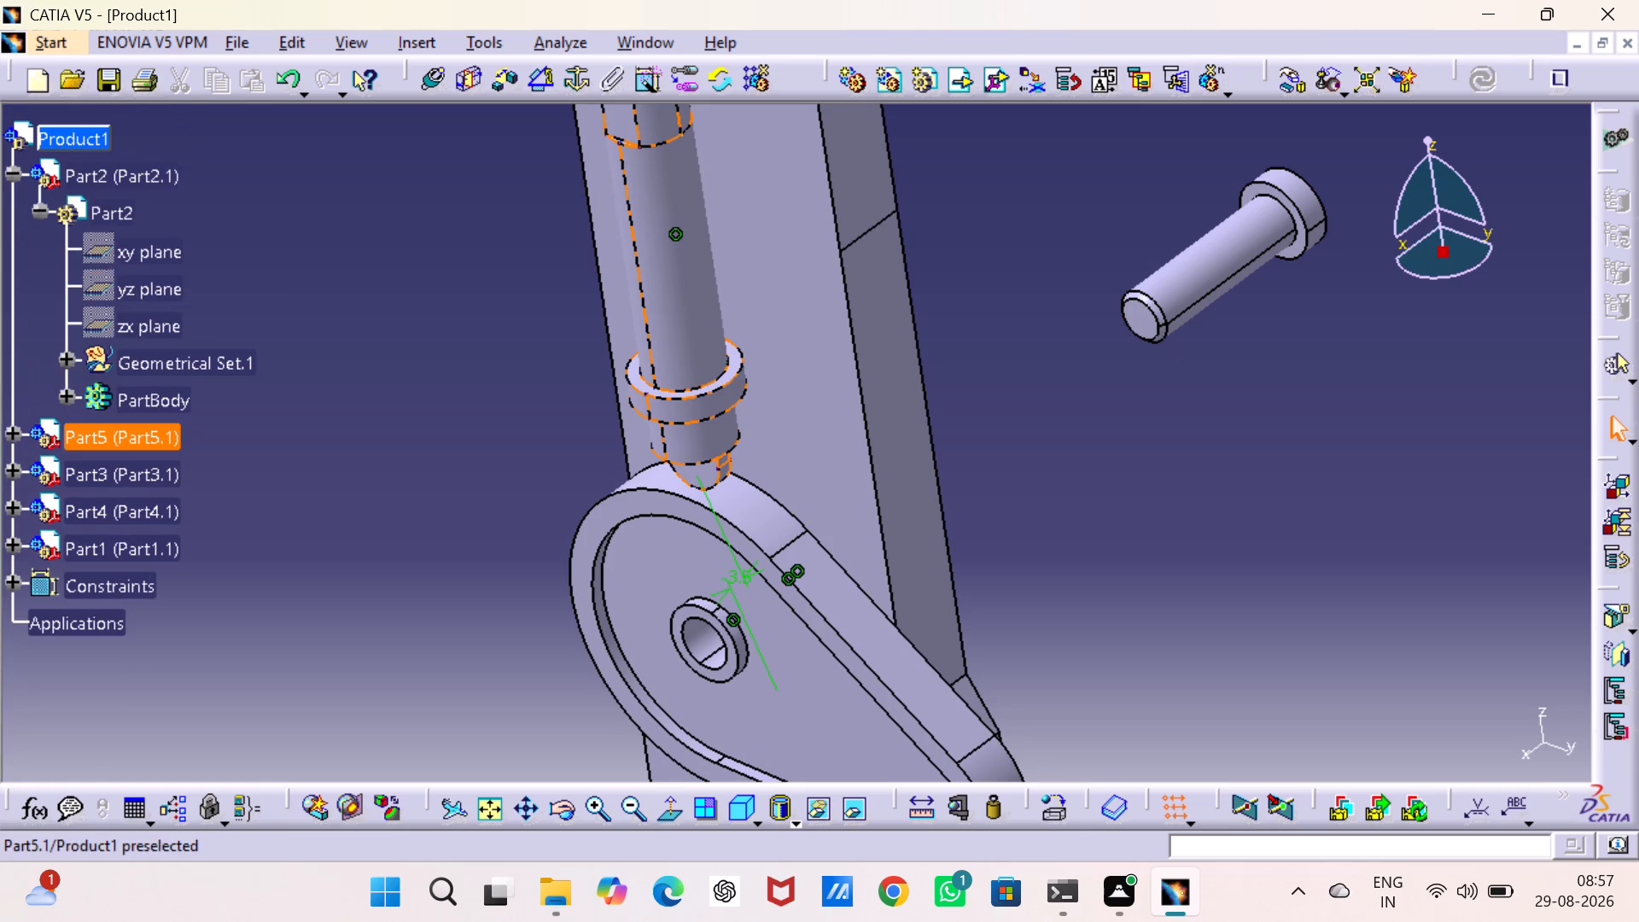
scroll(140, 162, down, 1)
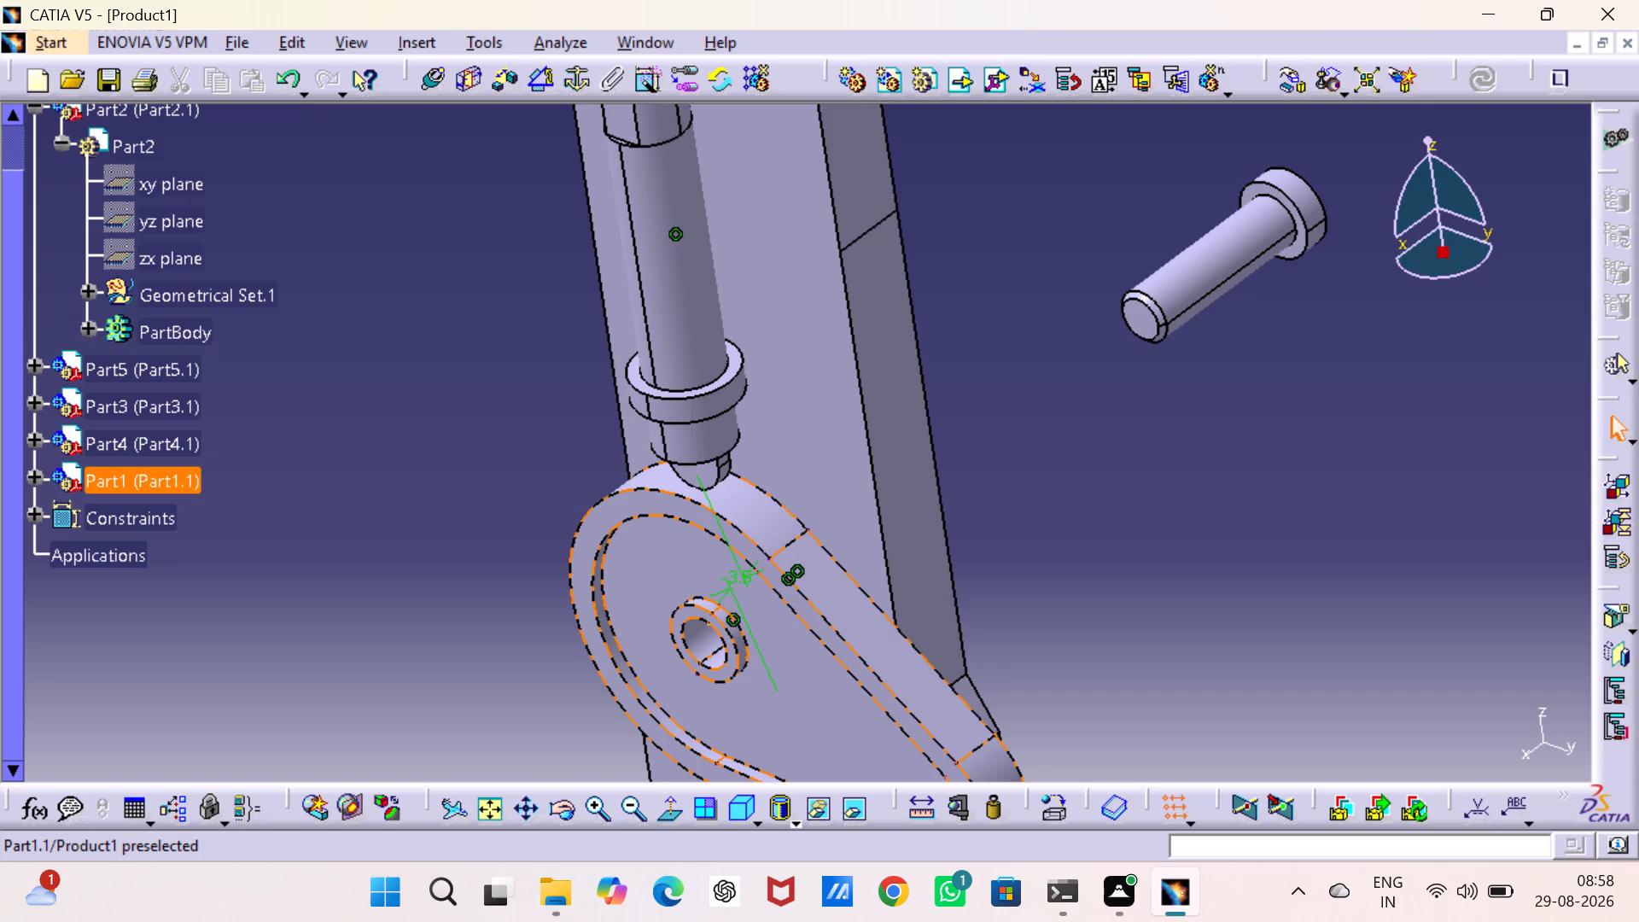
click(26, 470)
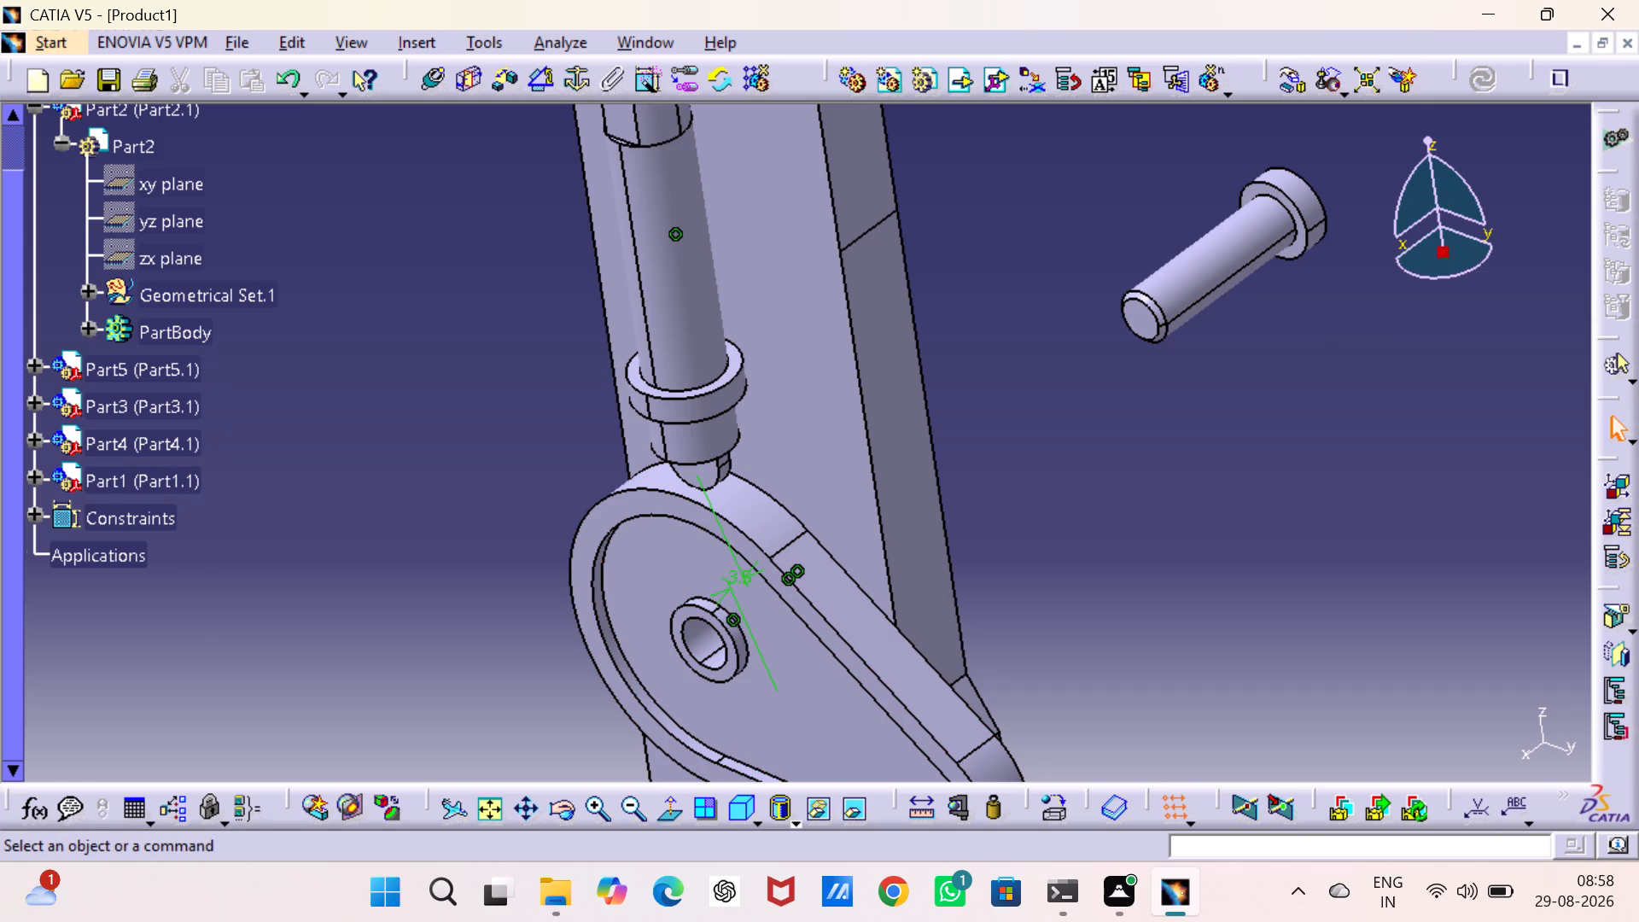
click(63, 511)
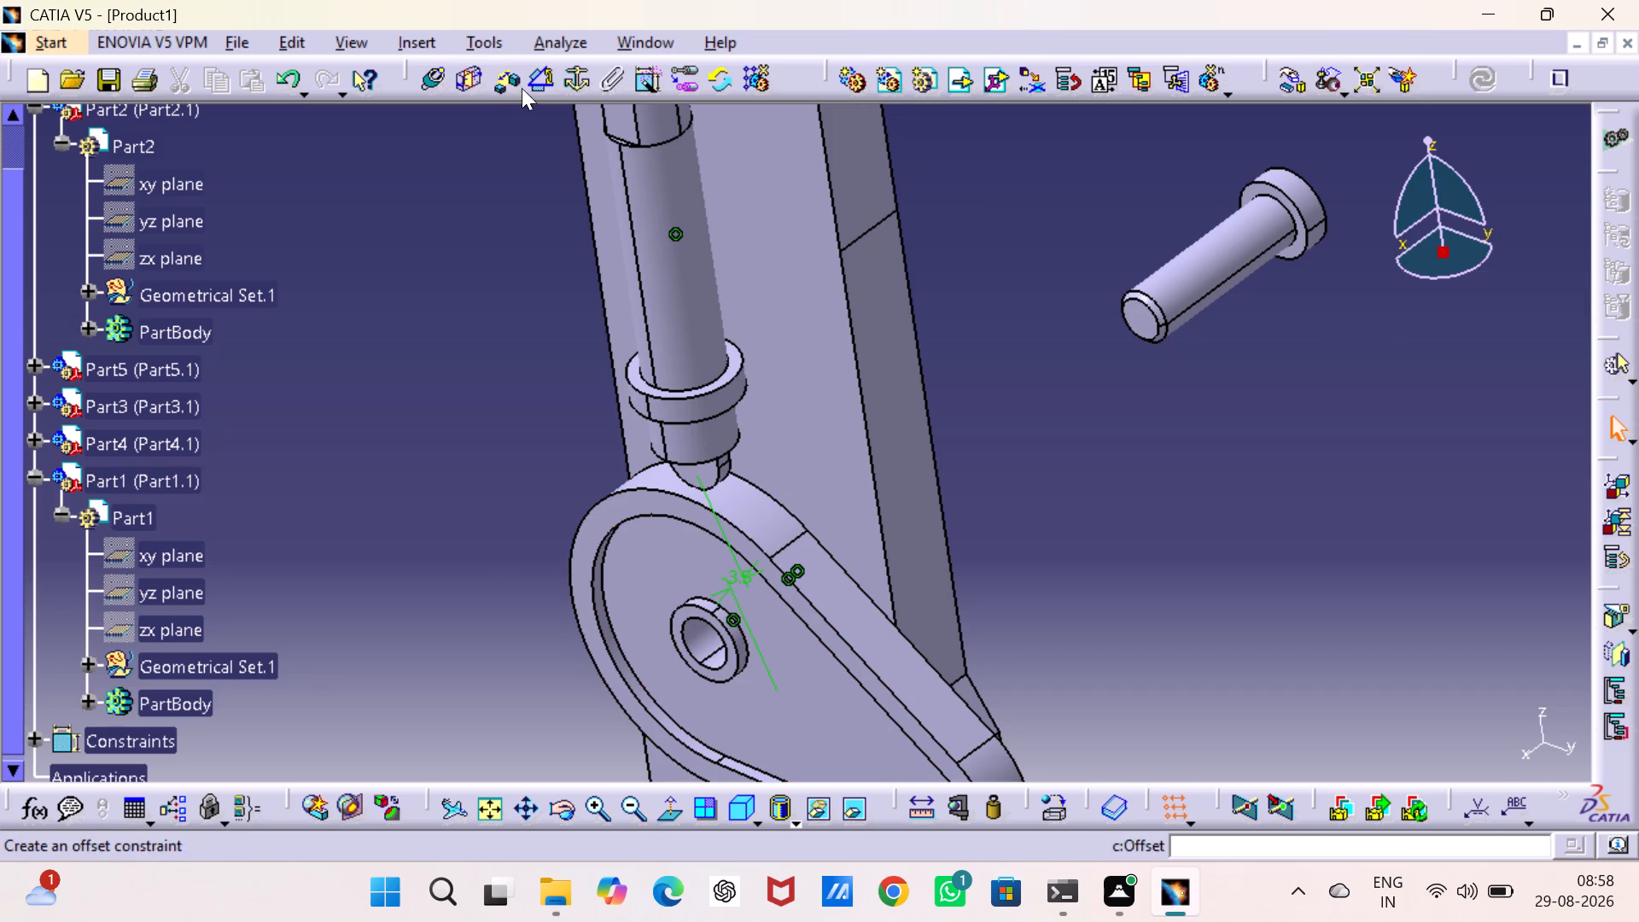
click(536, 83)
click(183, 178)
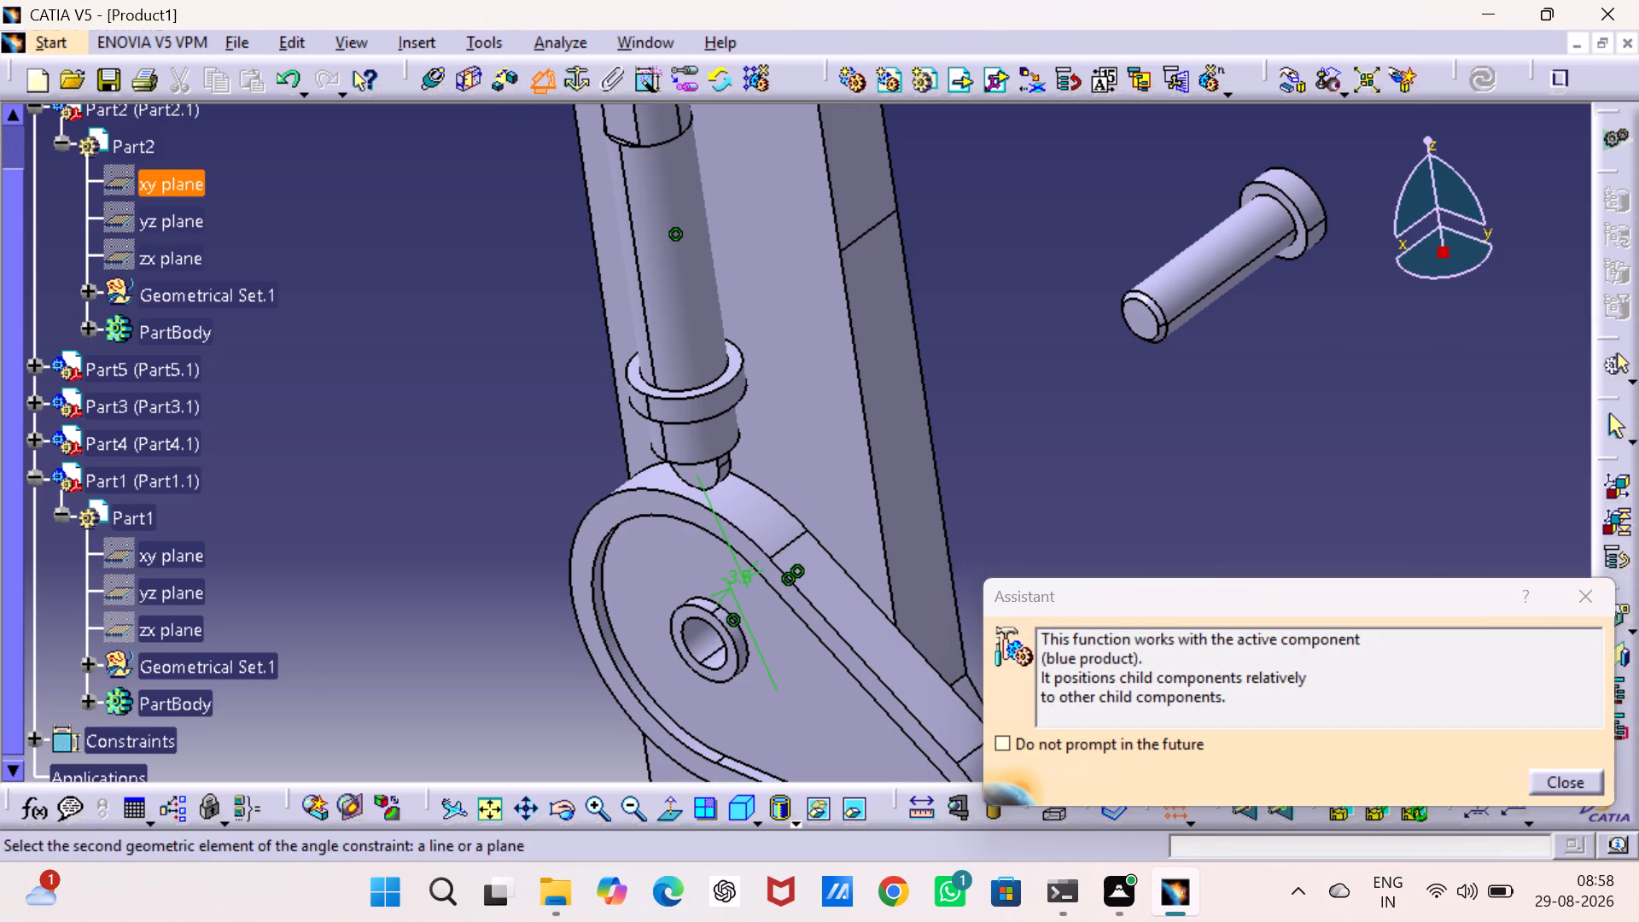
click(143, 587)
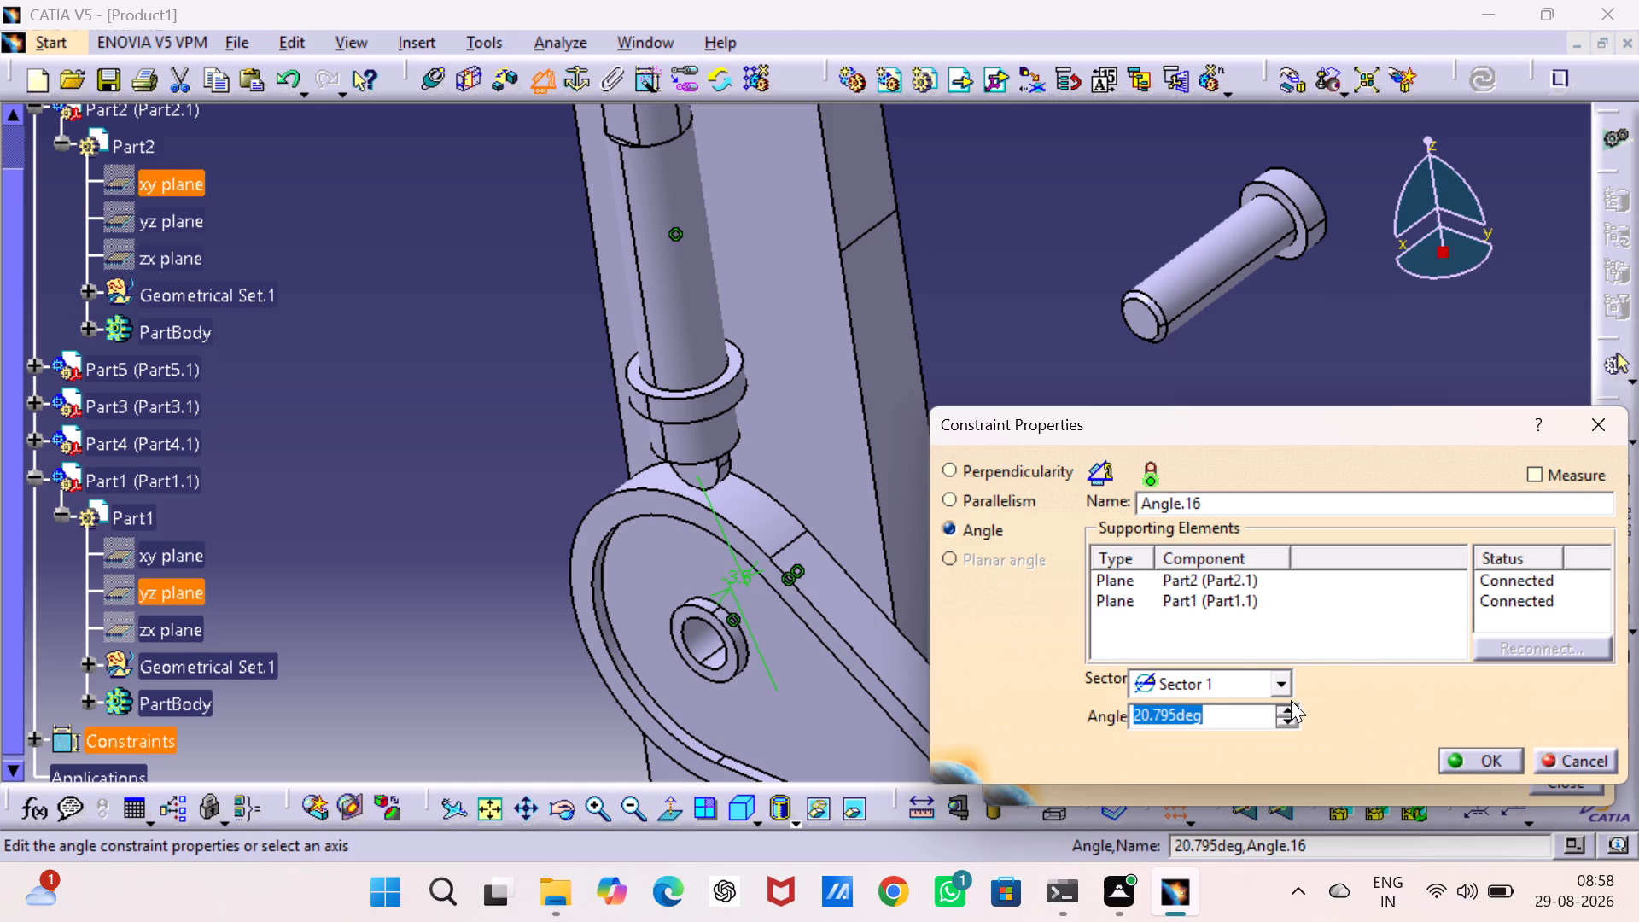
key(0)
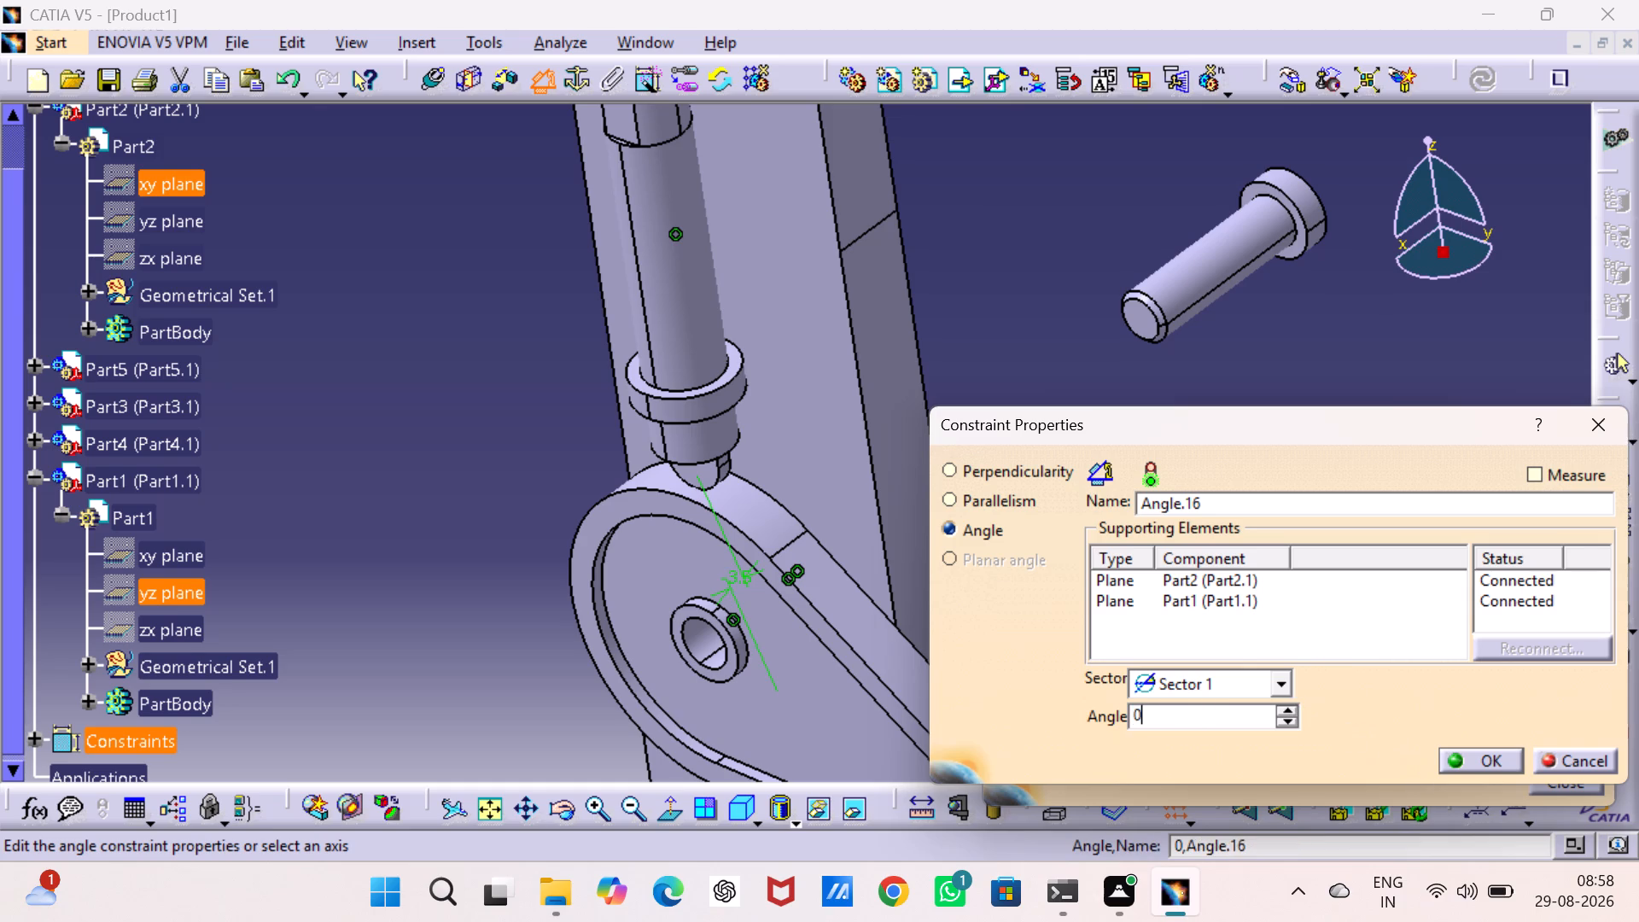
key(Return)
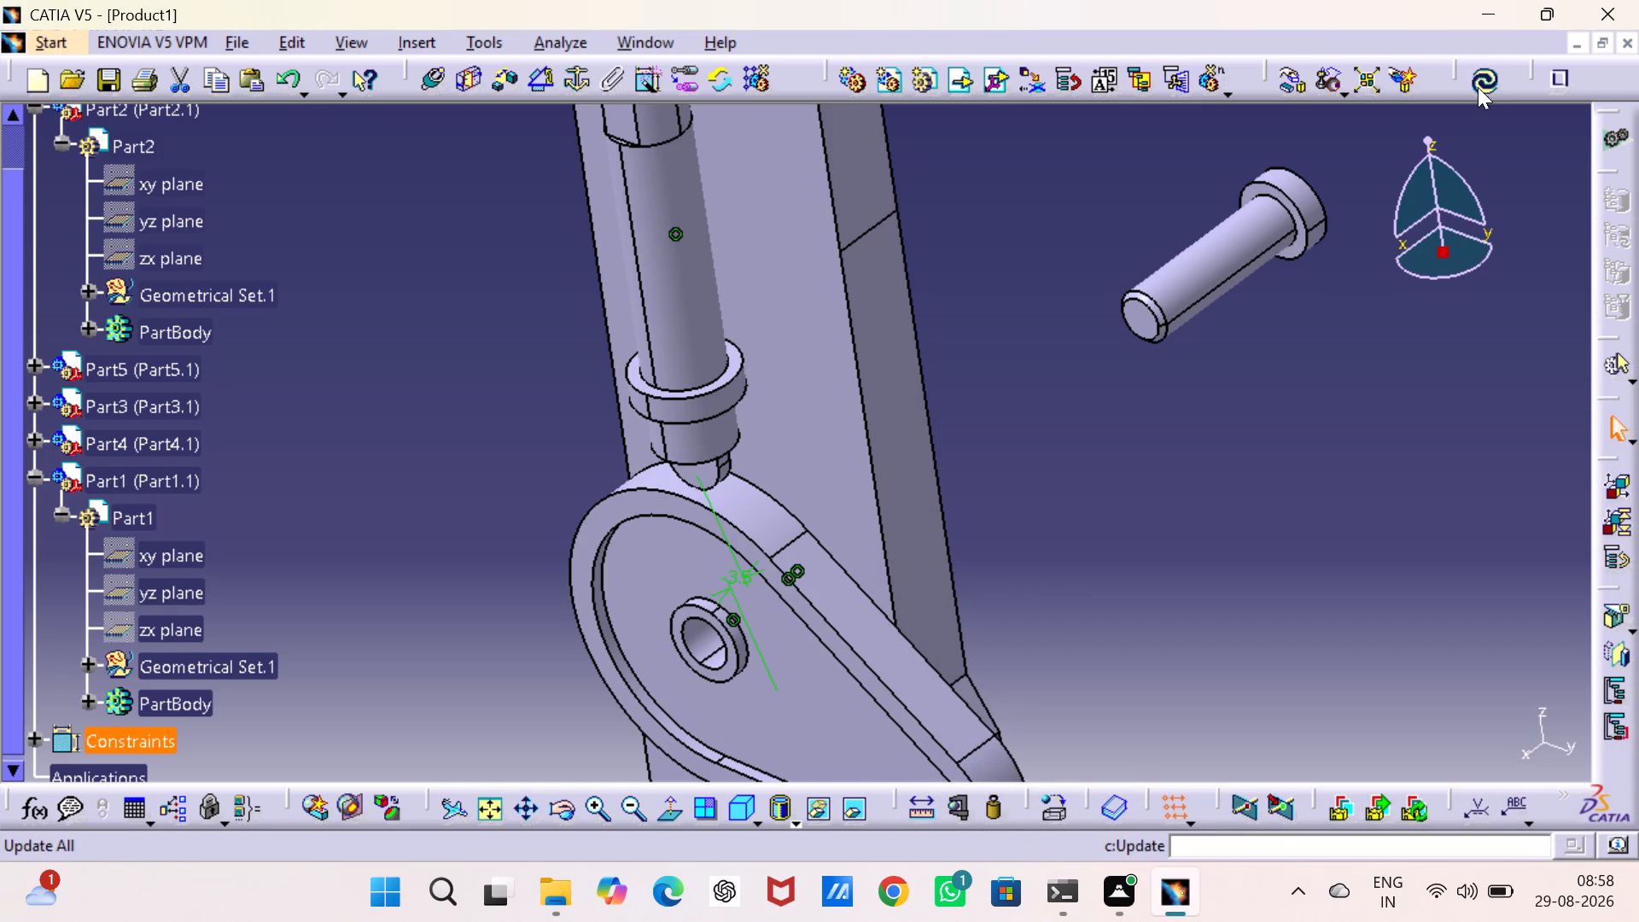
click(1478, 86)
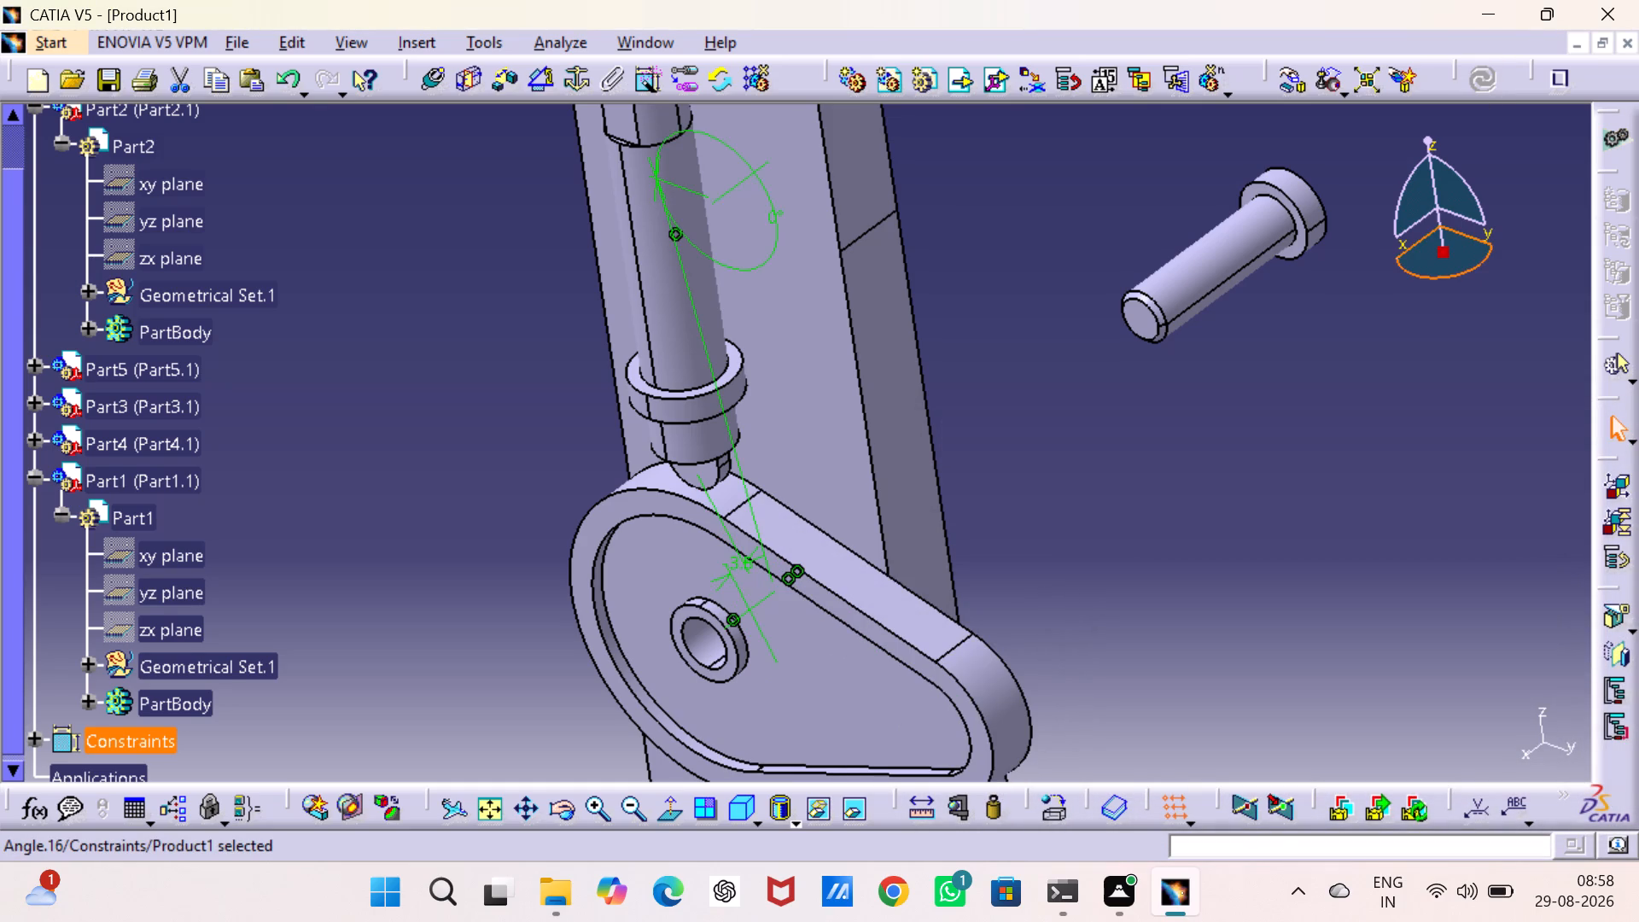
click(1344, 522)
Set the angle constraint between the back plate and the cam to 45 degrees and update the assembly.
middle_drag(1293, 517, 1269, 472)
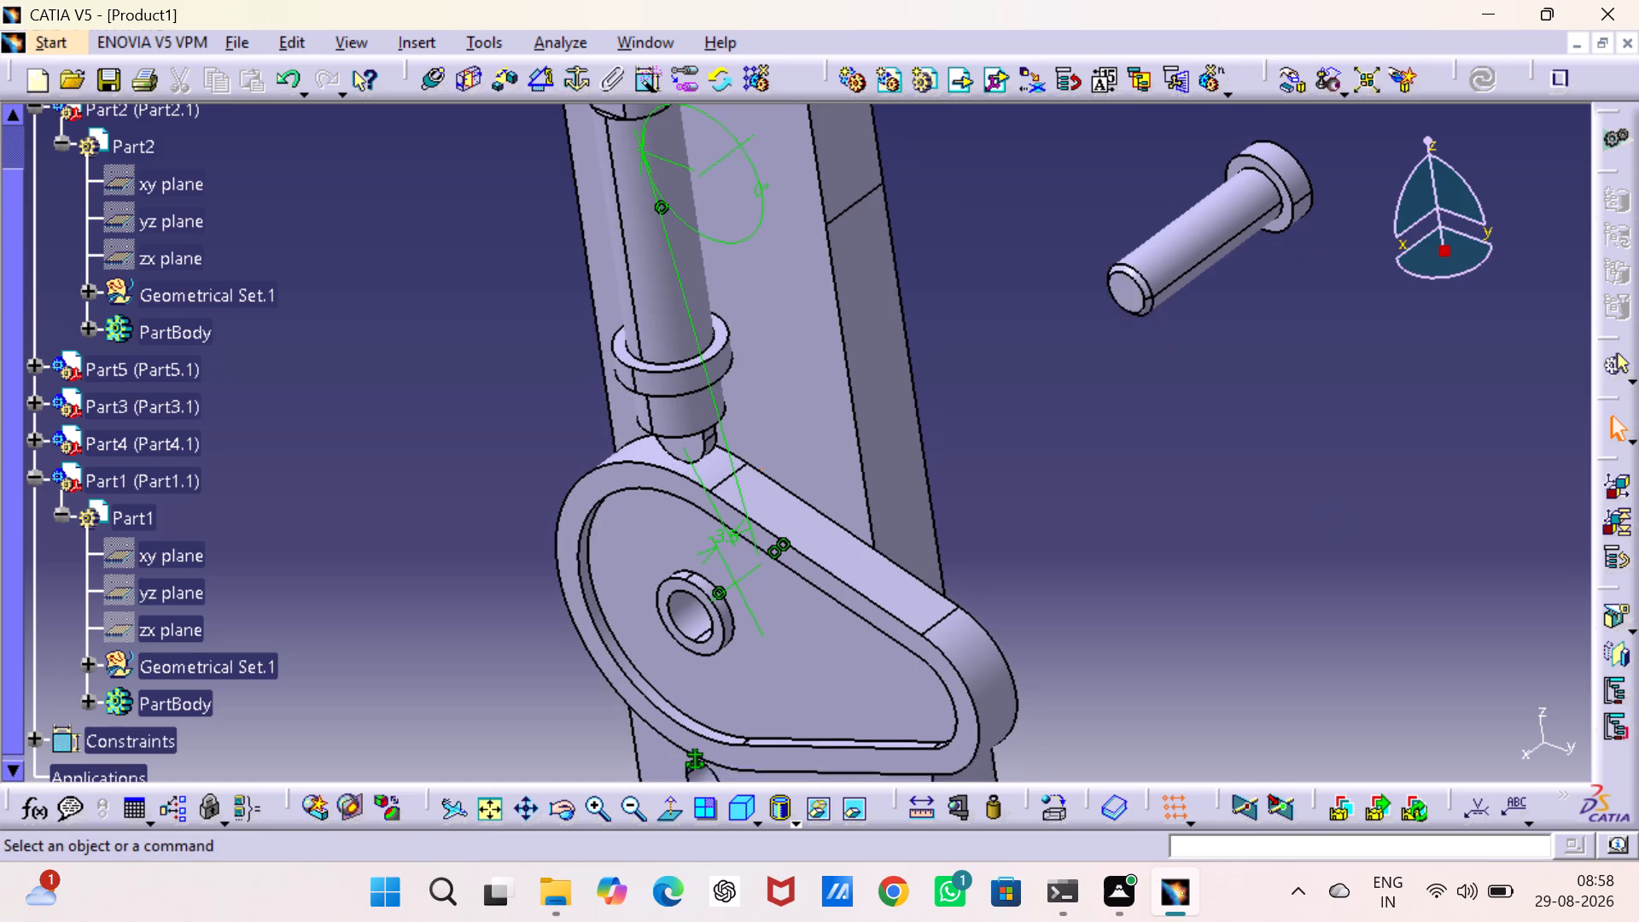
middle_drag(1269, 472, 1250, 356)
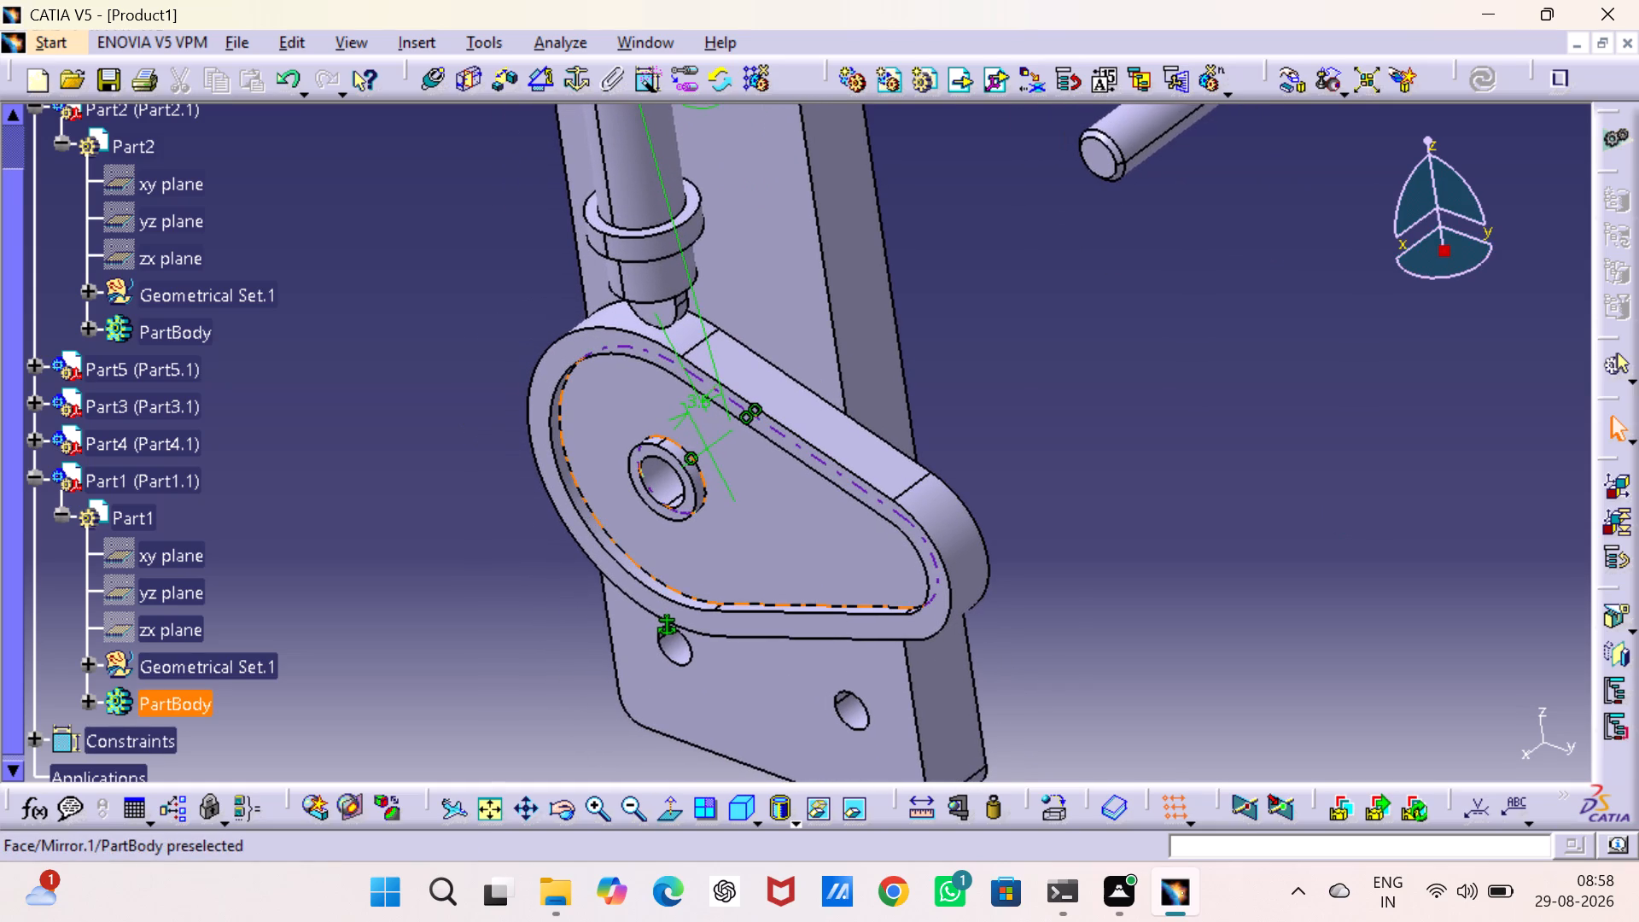
middle_drag(720, 248, 792, 516)
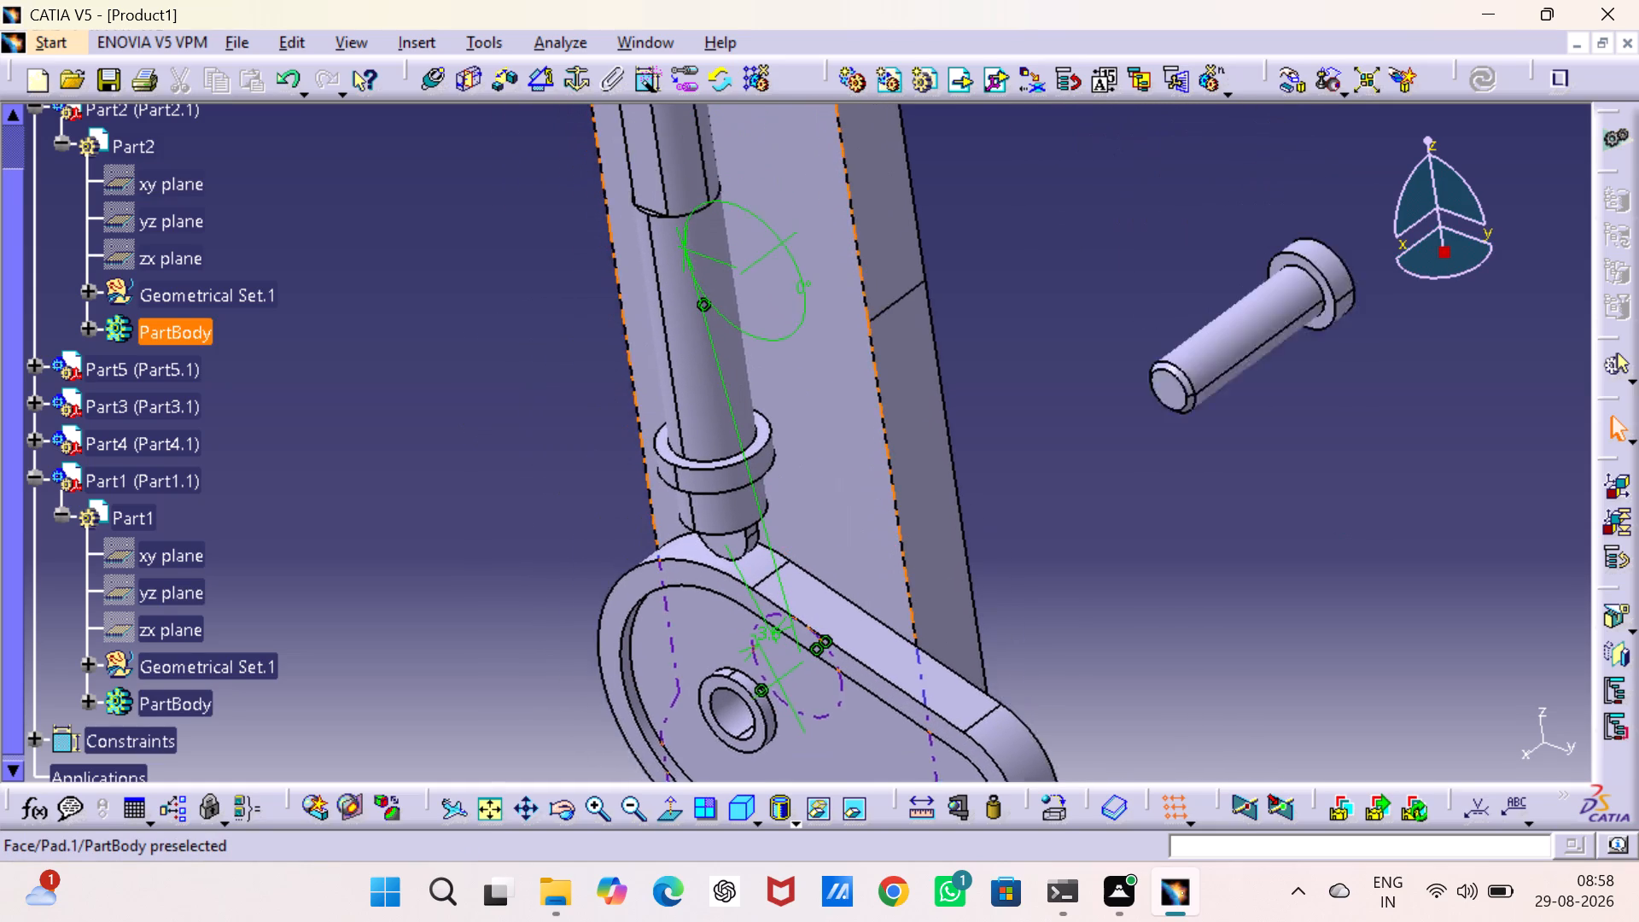
middle_drag(792, 516, 798, 563)
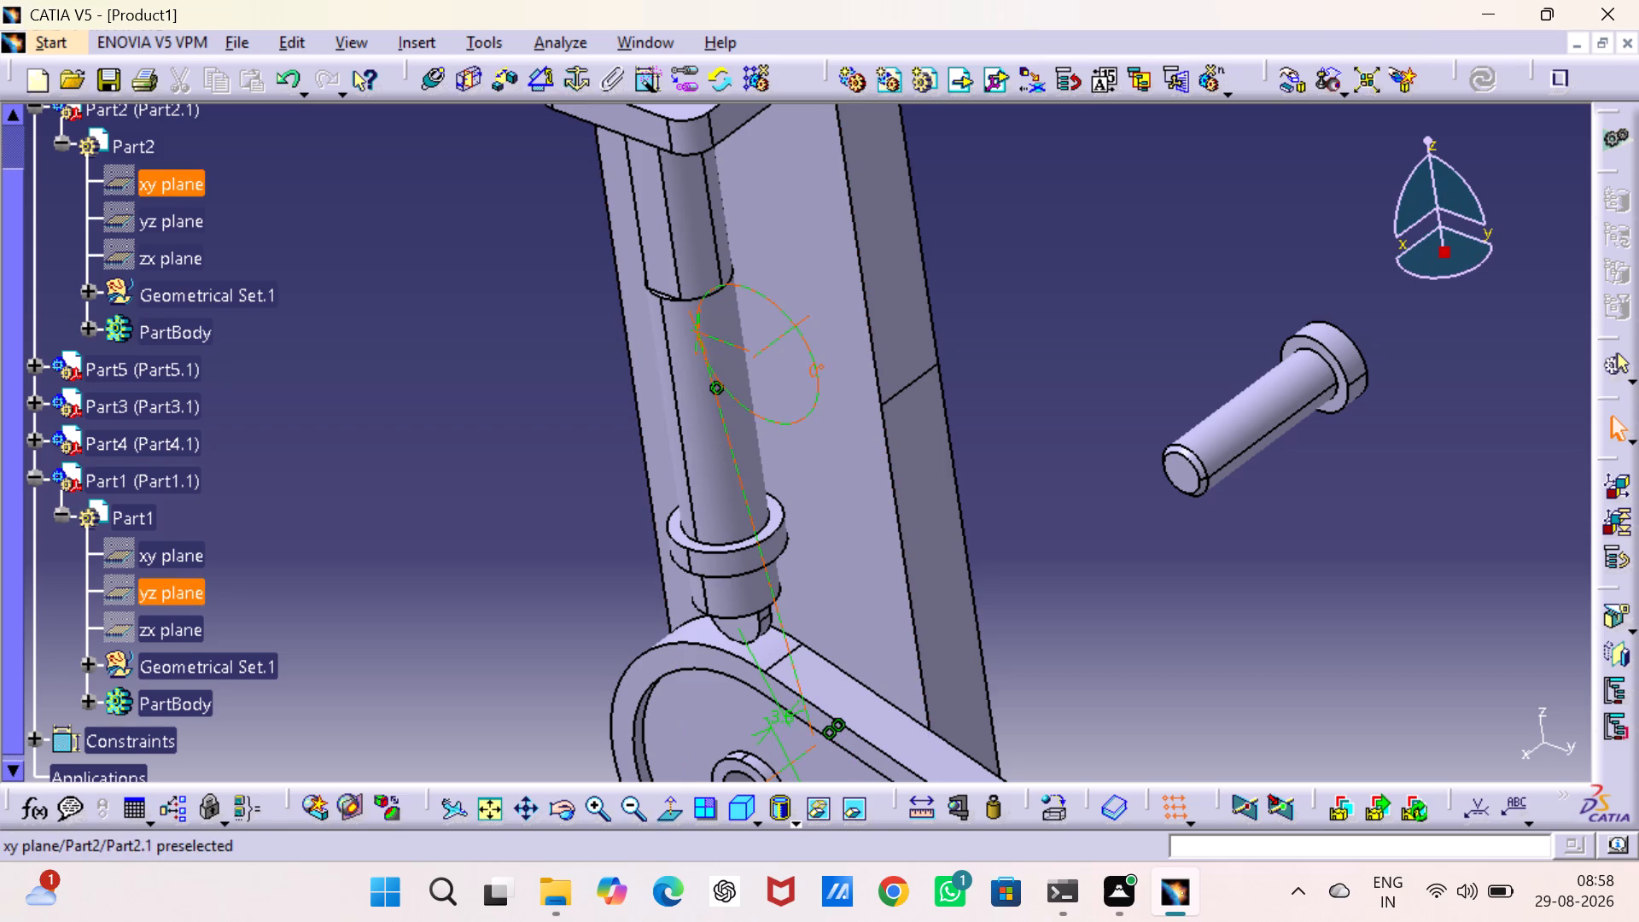
double_click(818, 373)
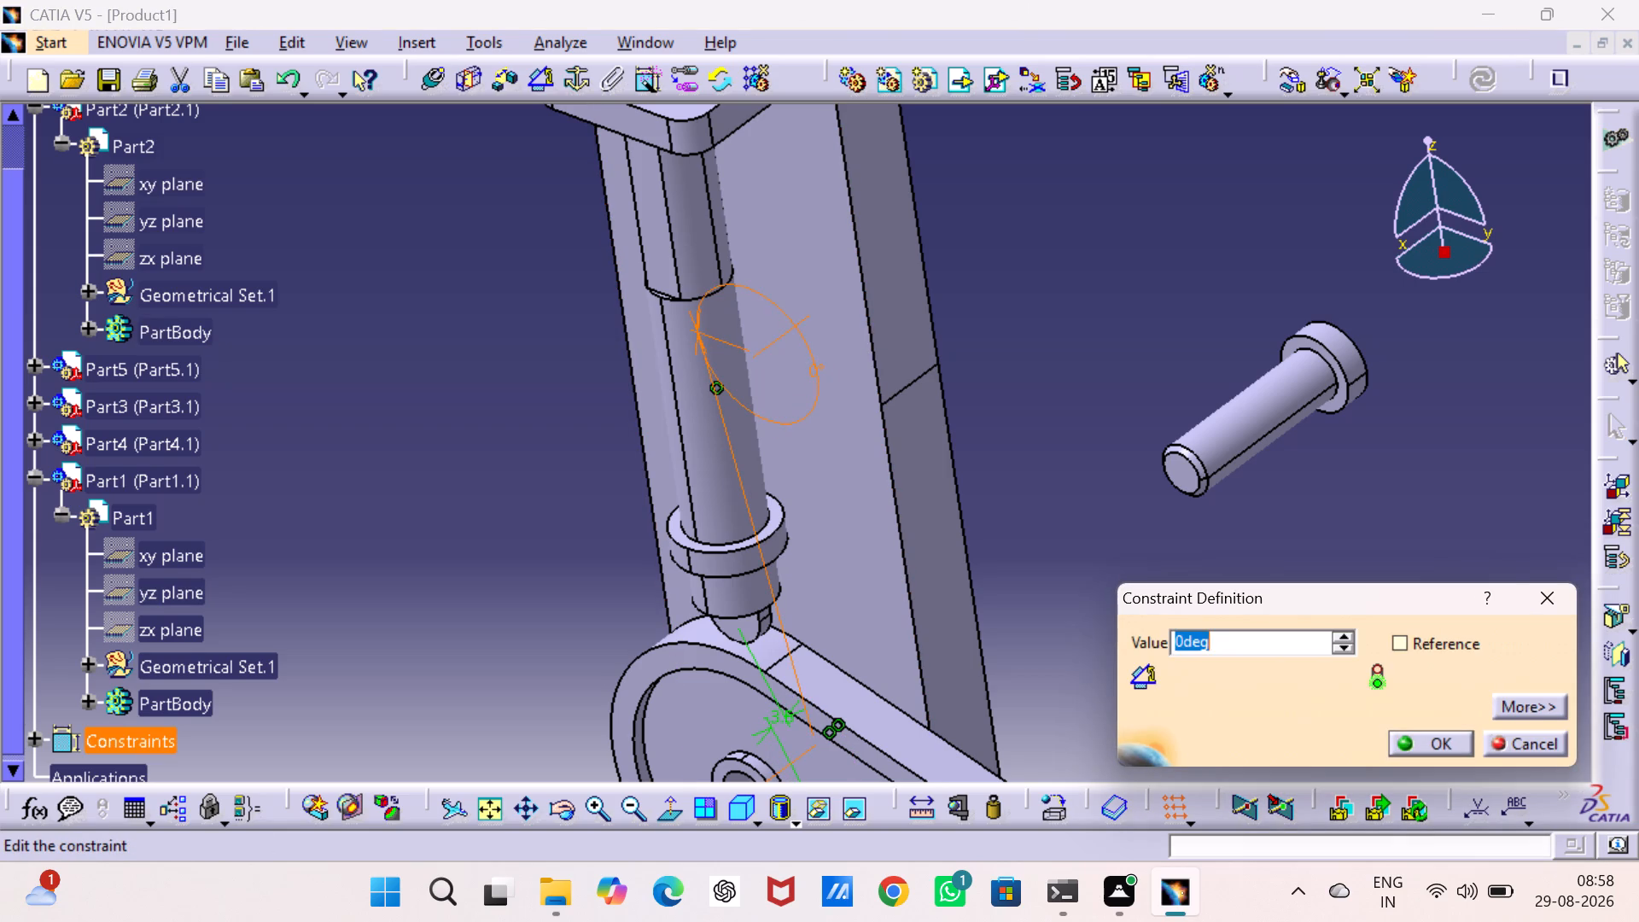
text(46)
key(BackSpace)
key(5)
click(1436, 753)
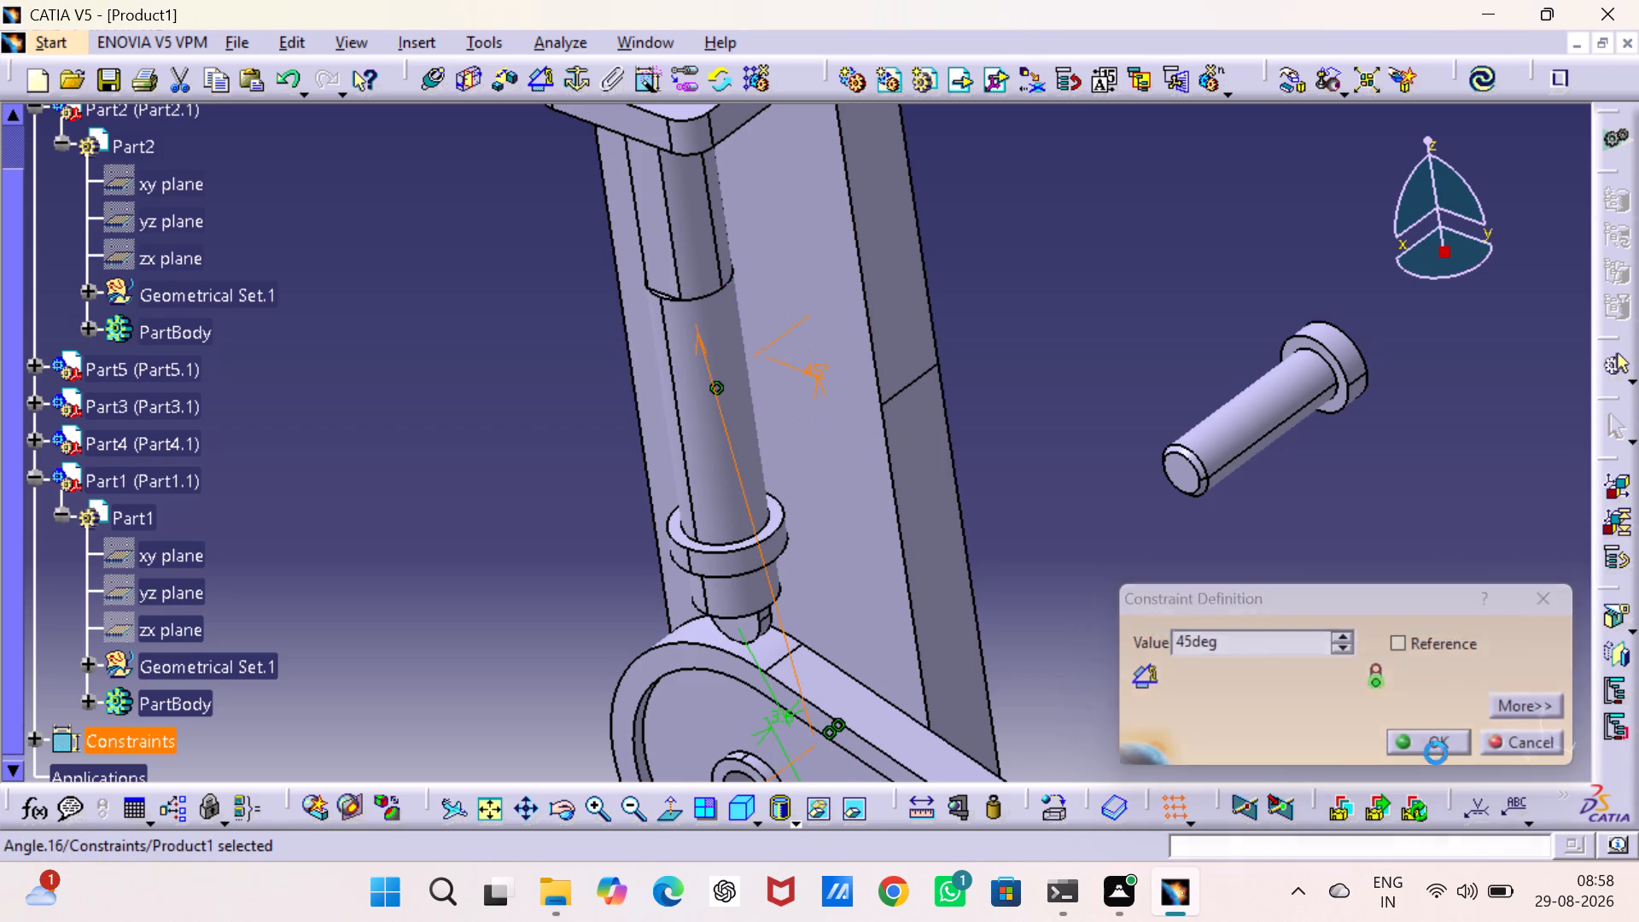
click(1485, 86)
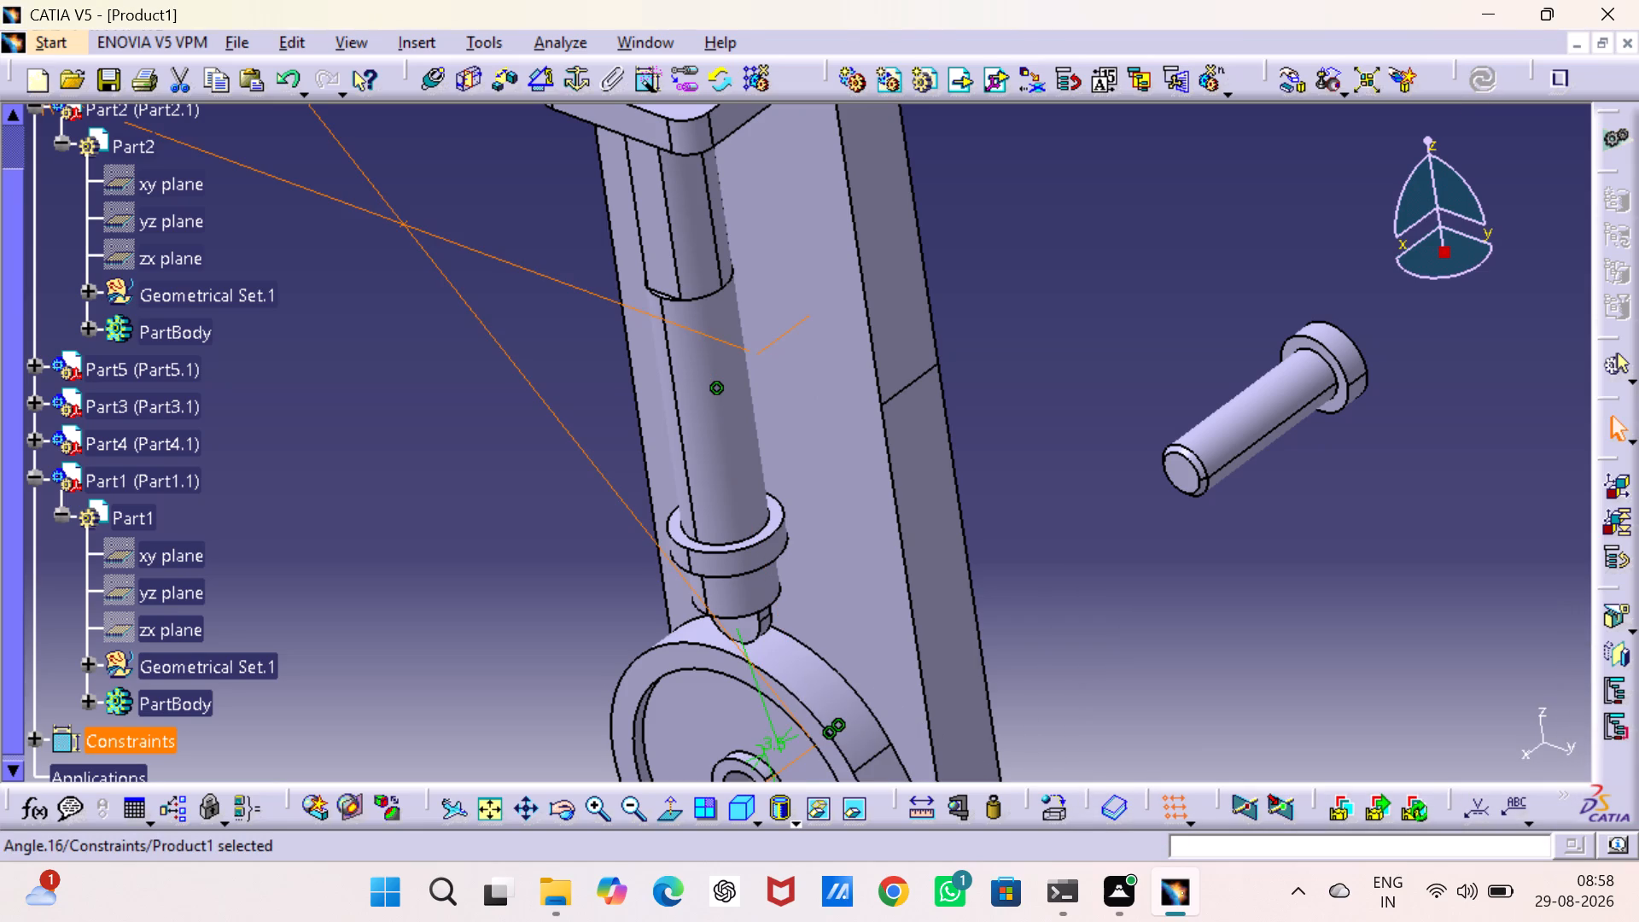
middle_drag(1393, 522, 1234, 240)
middle_drag(1214, 428, 1211, 391)
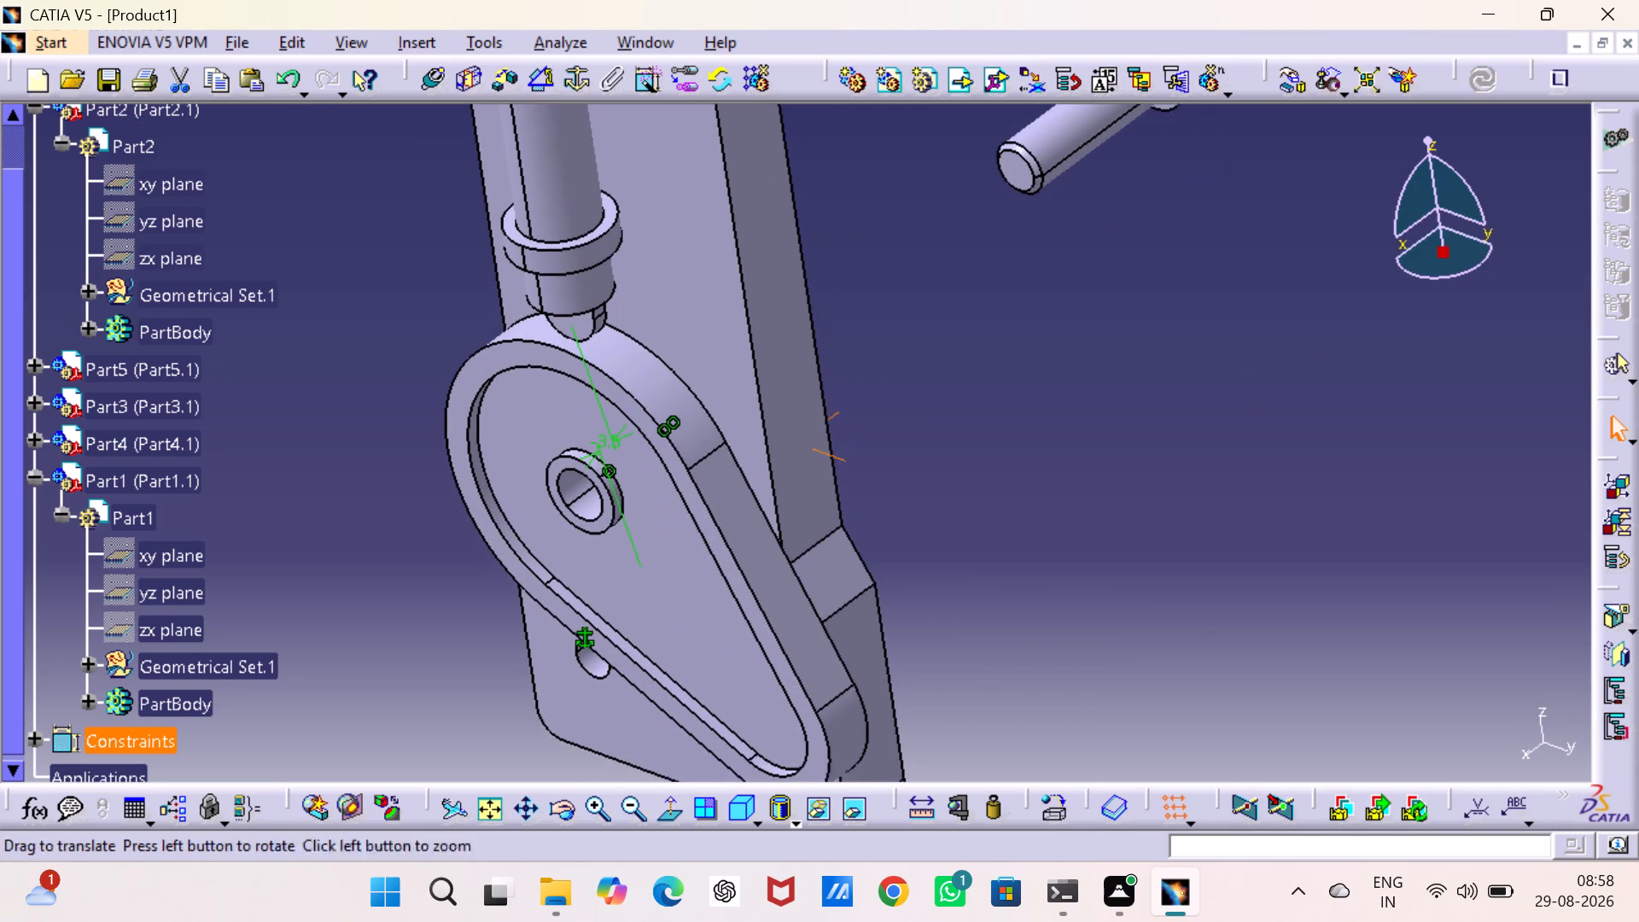
middle_drag(1211, 391, 1226, 410)
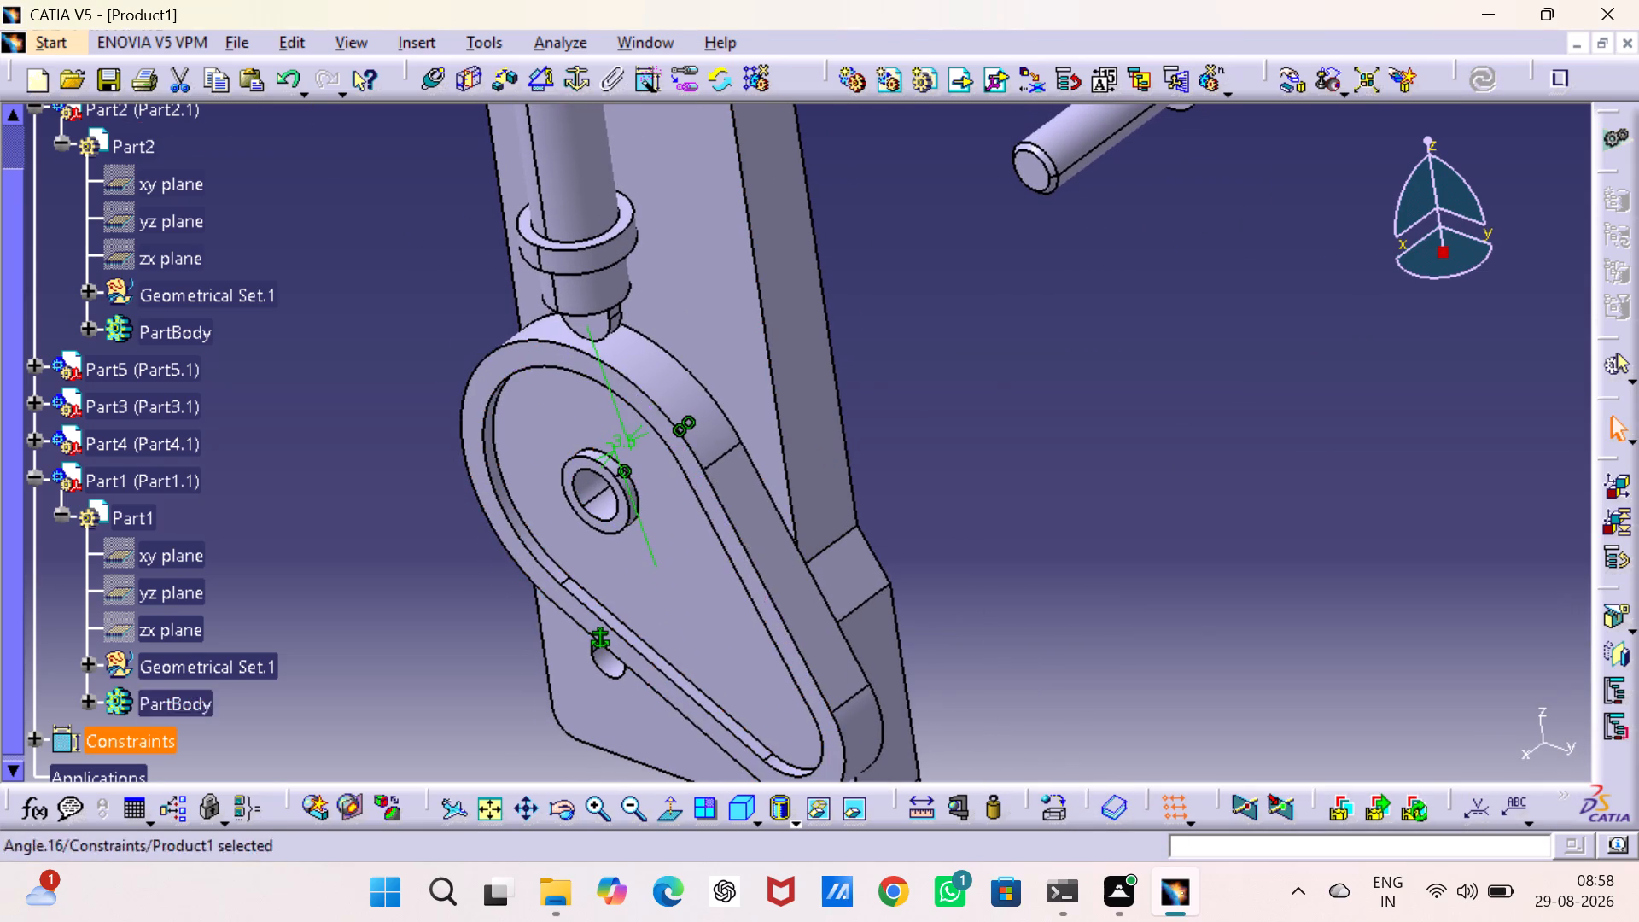
Set the angle constraint between the back plate and the cam to 25 degrees and update the assembly.
middle_drag(660, 353, 805, 401)
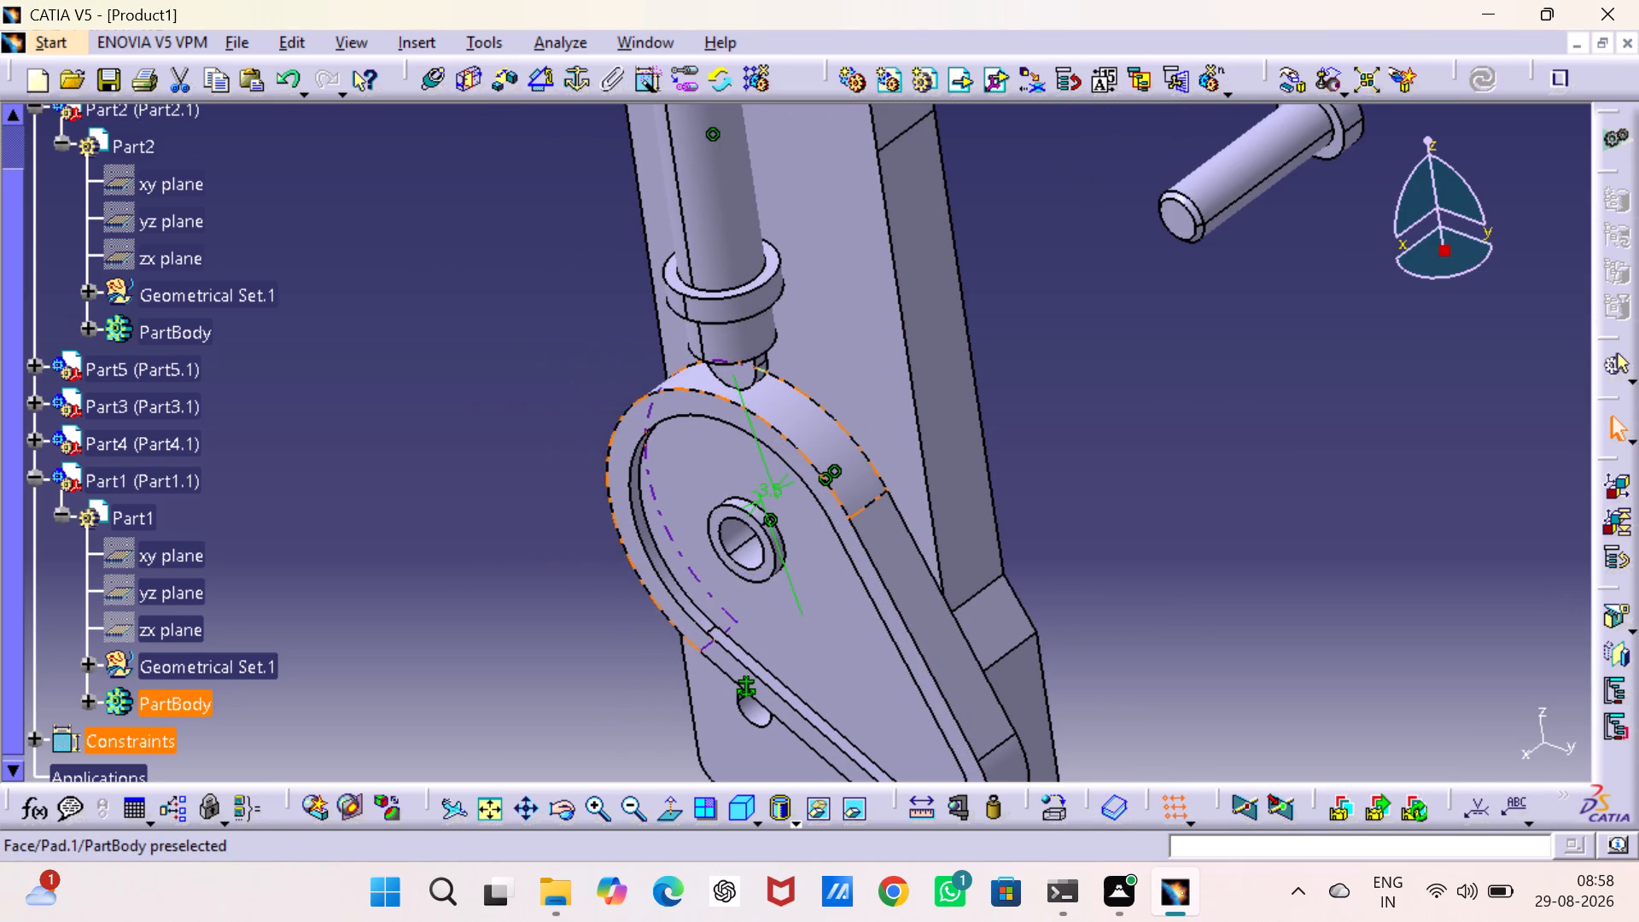
middle_drag(1053, 341, 1068, 381)
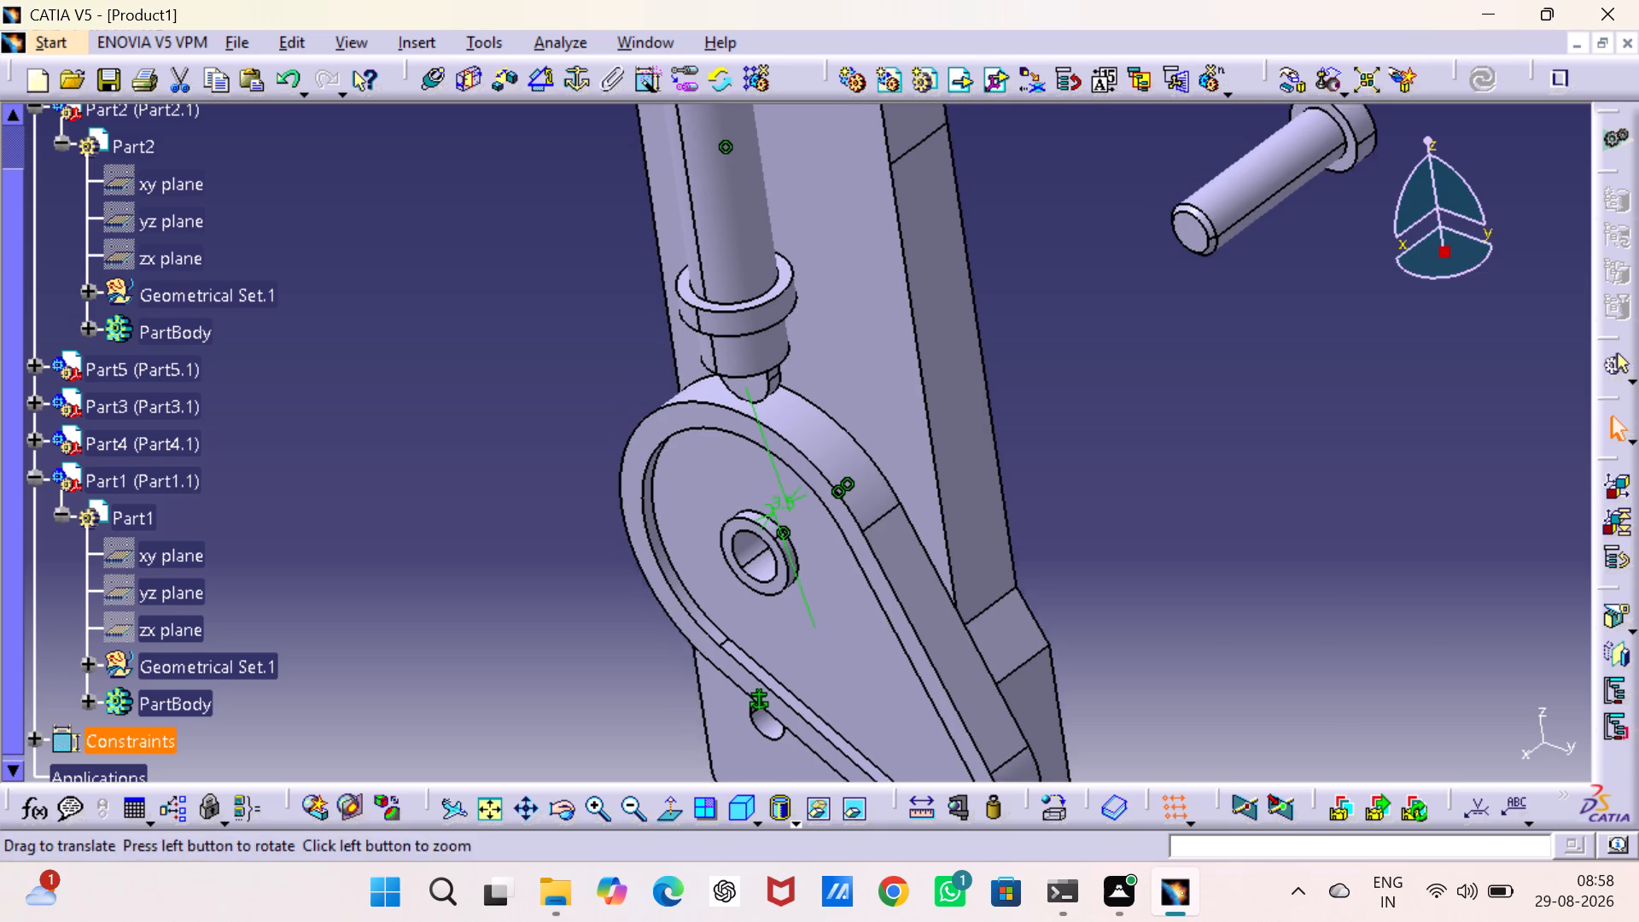
middle_drag(1068, 381, 1082, 645)
middle_drag(1072, 534, 1133, 570)
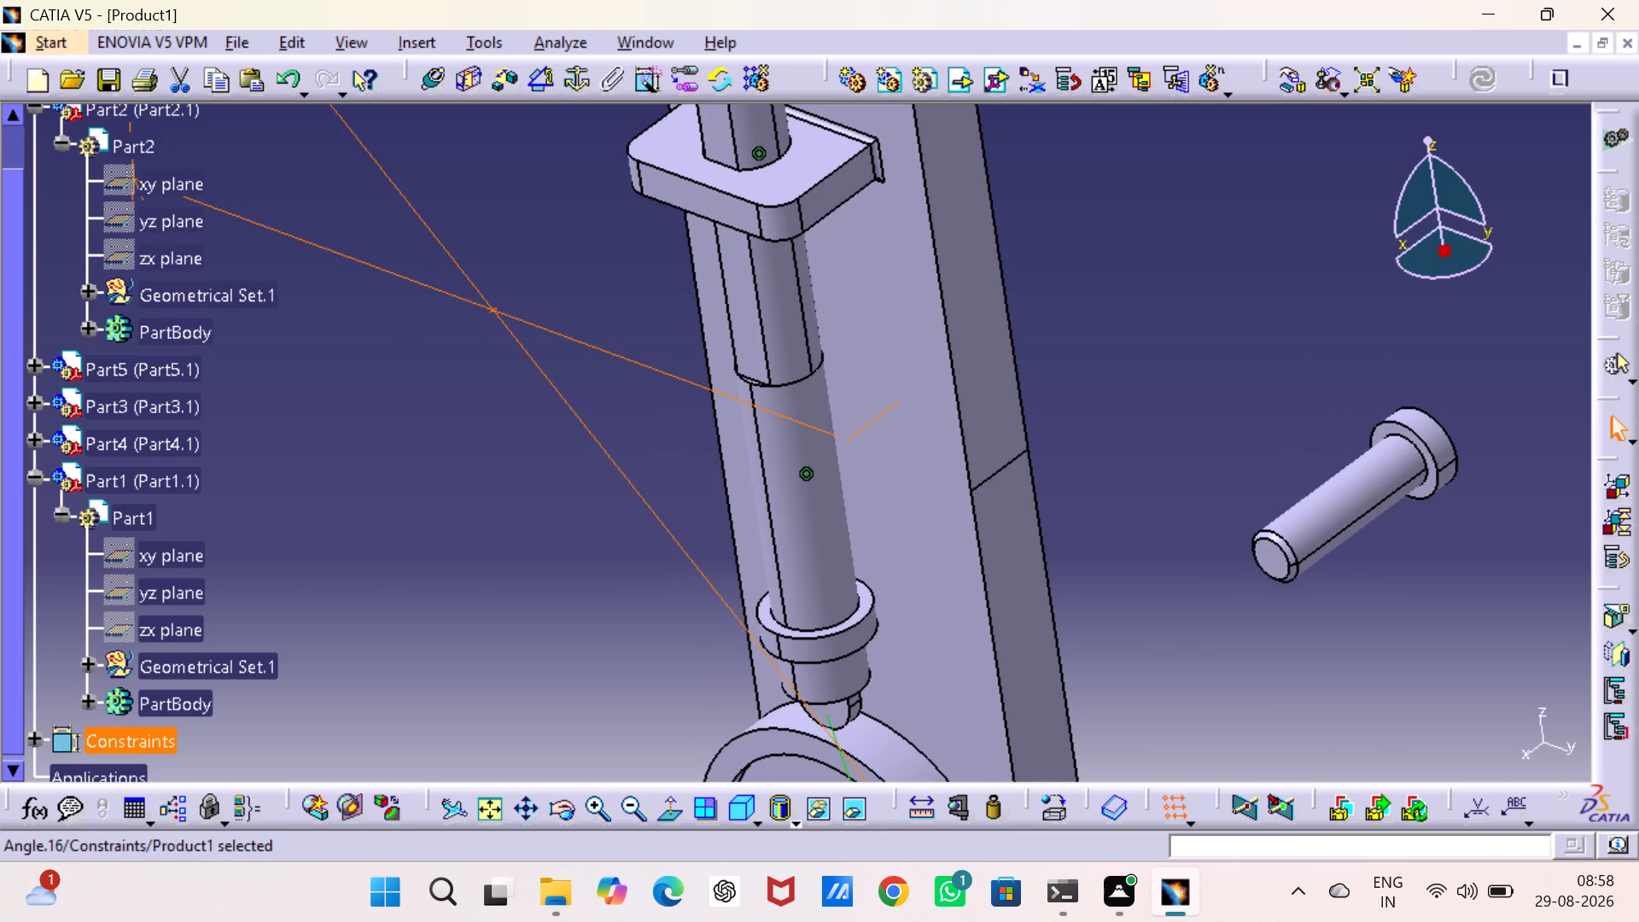
drag(400, 189, 443, 233)
drag(443, 233, 546, 413)
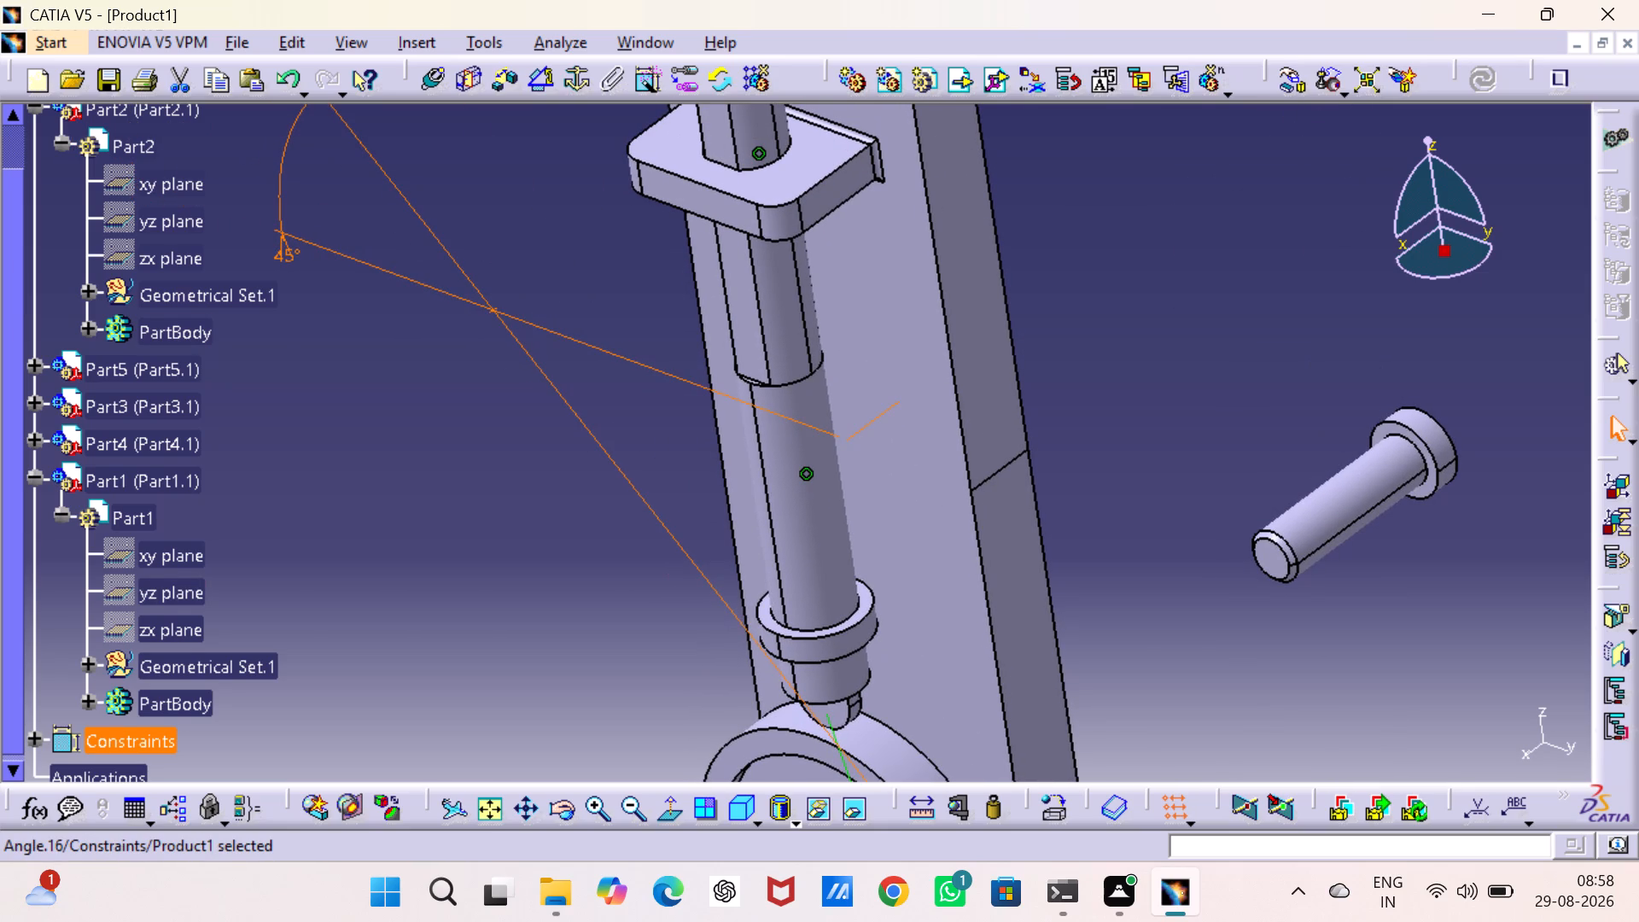
drag(389, 171, 536, 429)
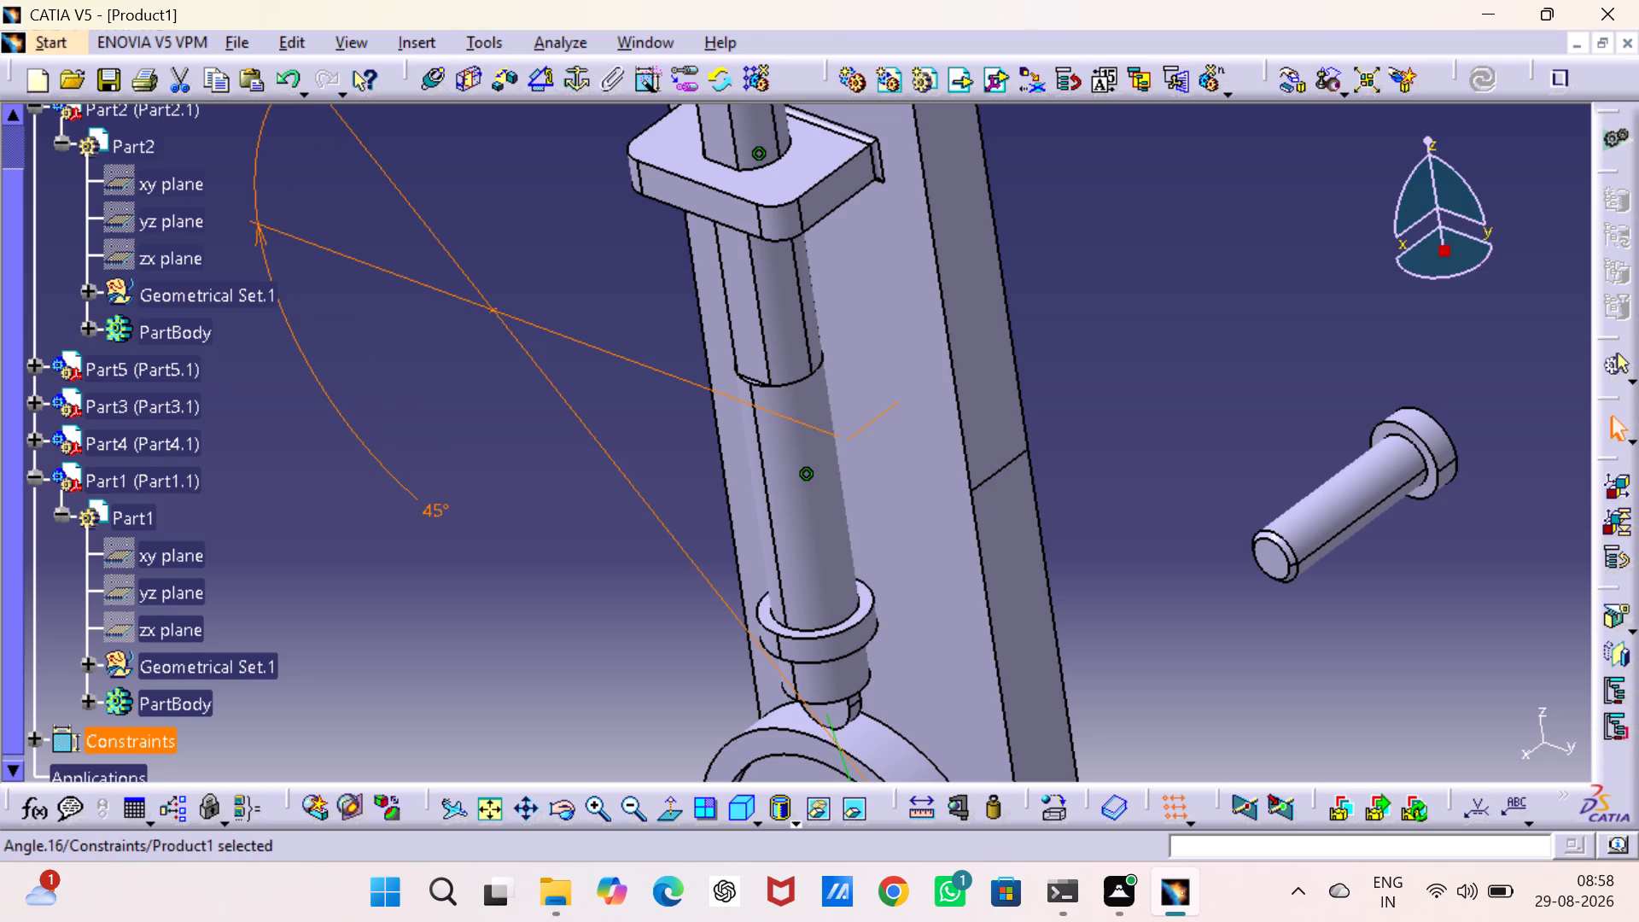
drag(536, 429, 536, 429)
double_click(438, 513)
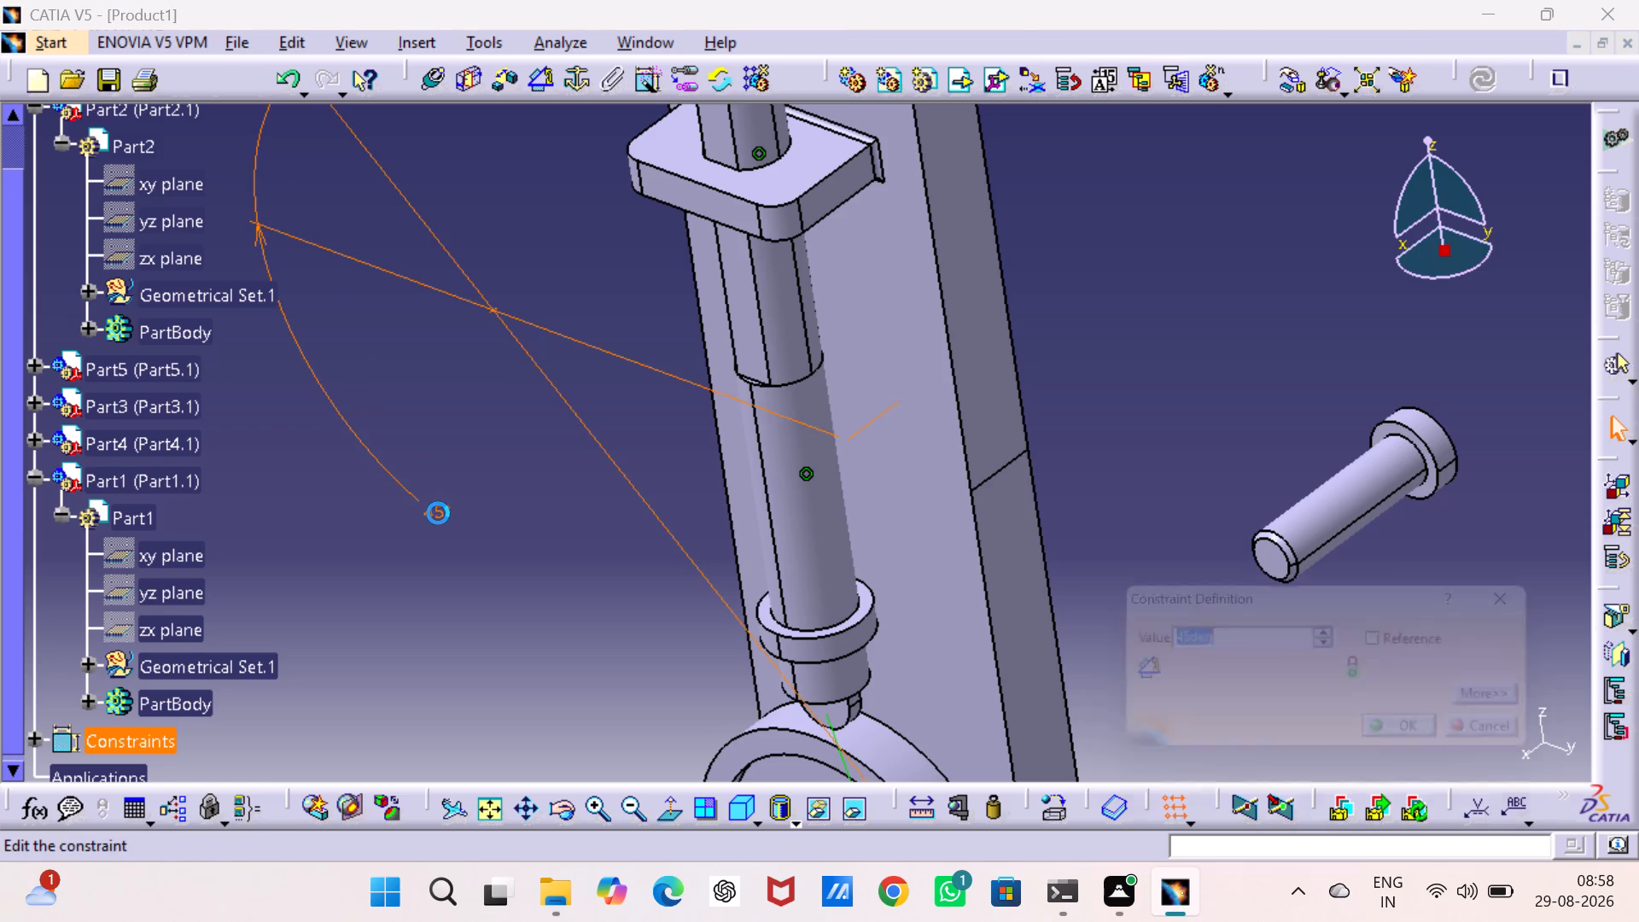
text(25)
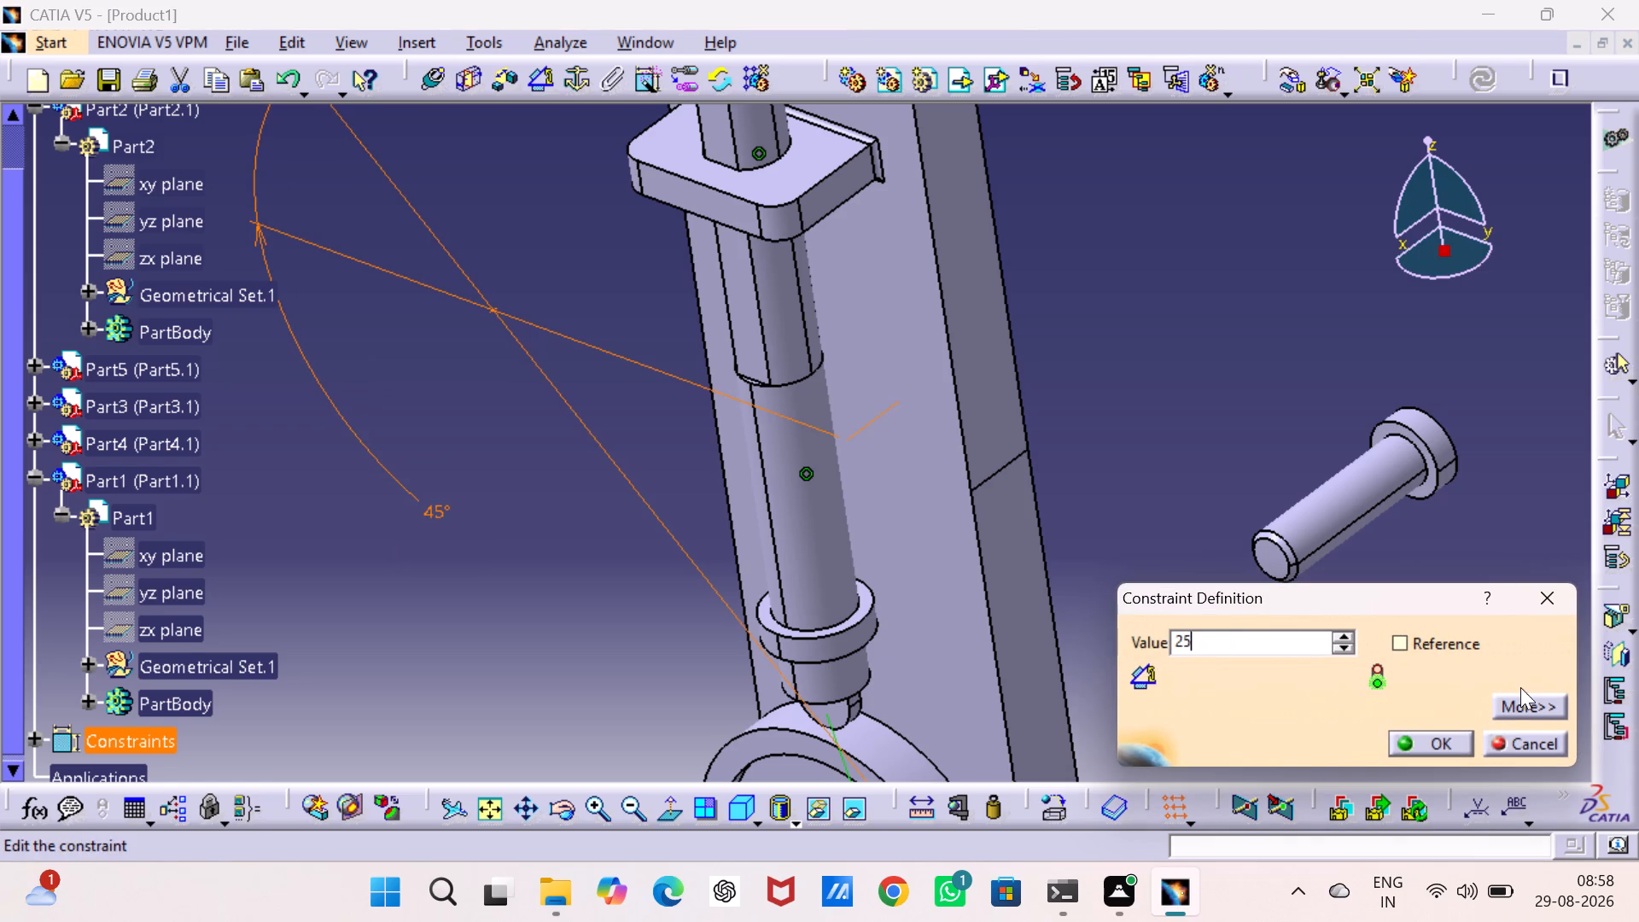
click(1452, 743)
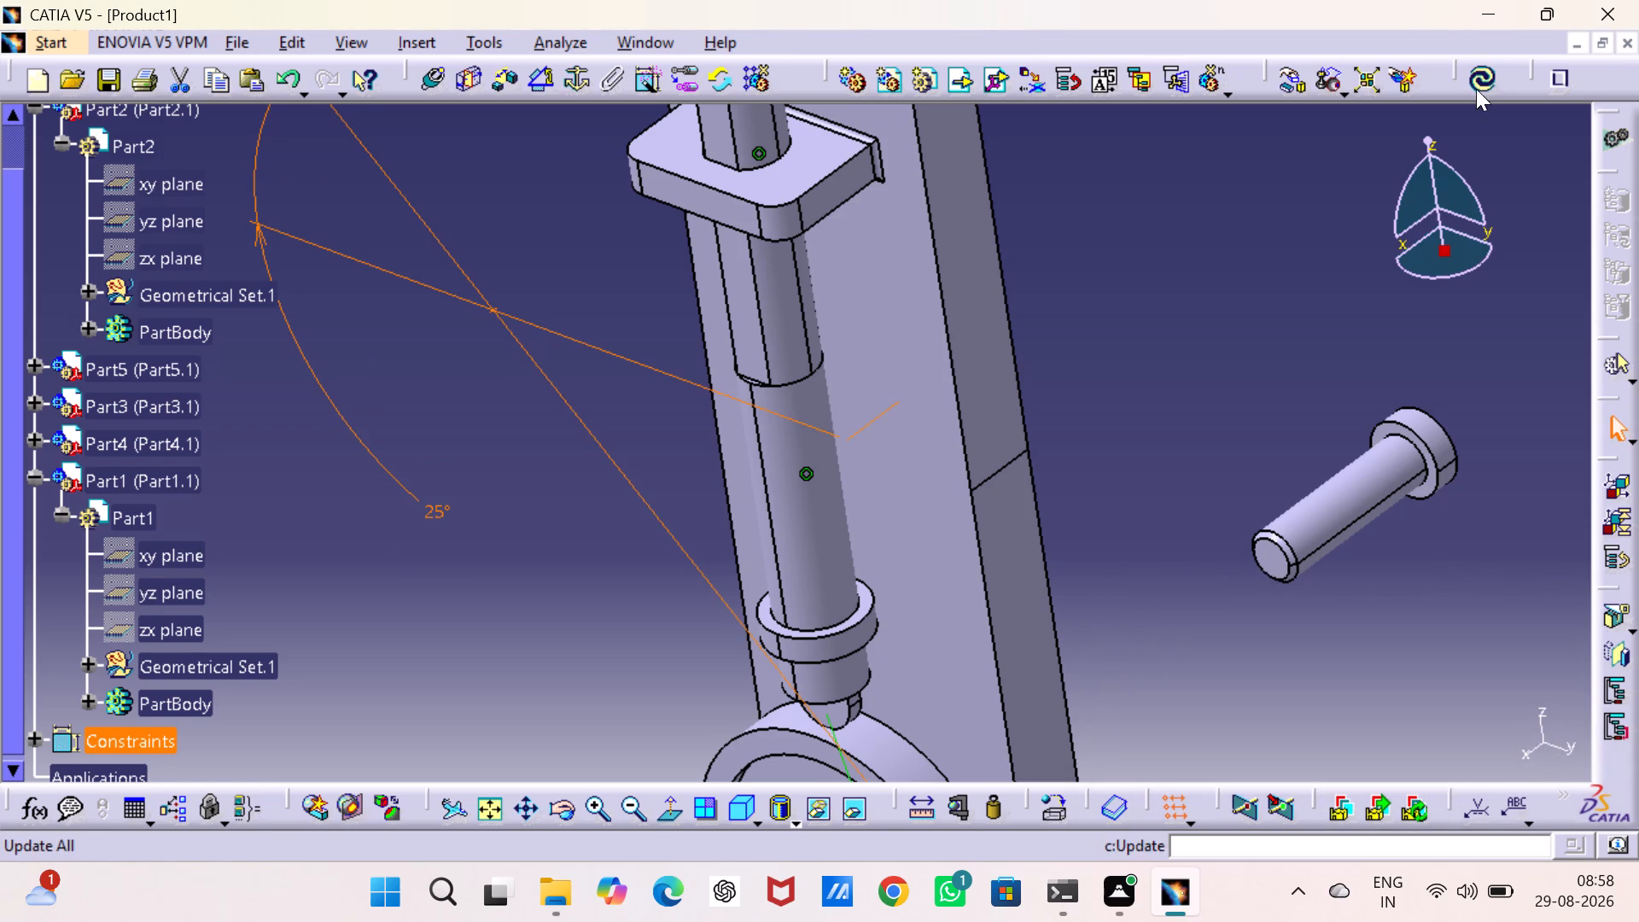
click(1476, 88)
Add a 90-degree angle constraint between Part2's yz plane and Part1's zx plane.
middle_drag(1275, 478, 1275, 470)
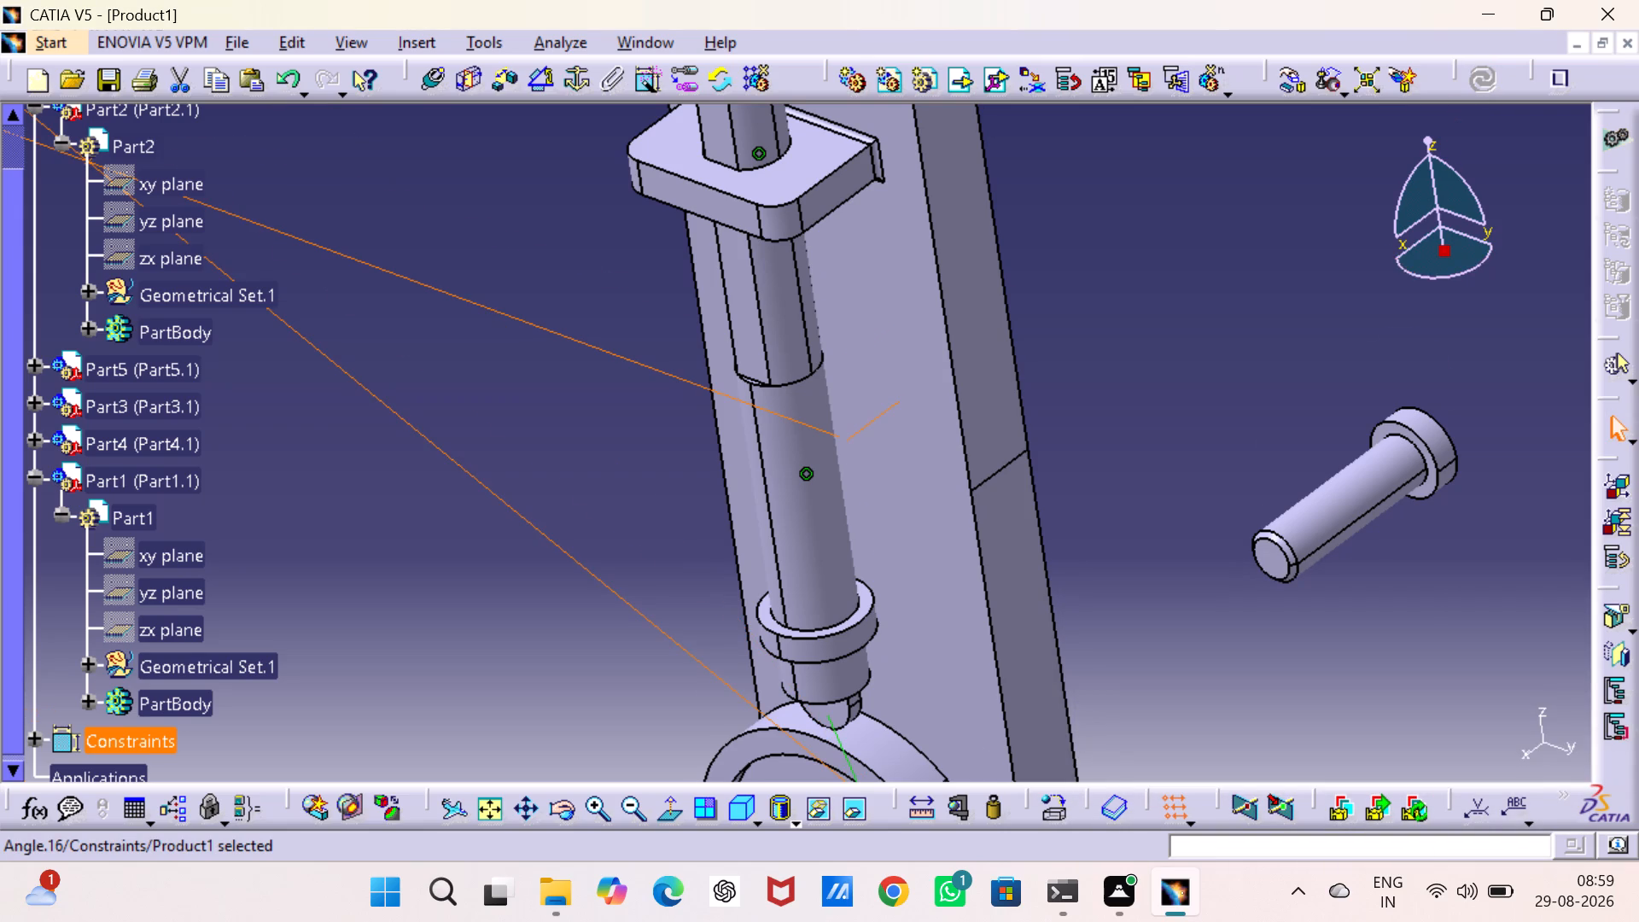
middle_drag(1275, 470, 1236, 190)
middle_drag(1241, 351, 1234, 238)
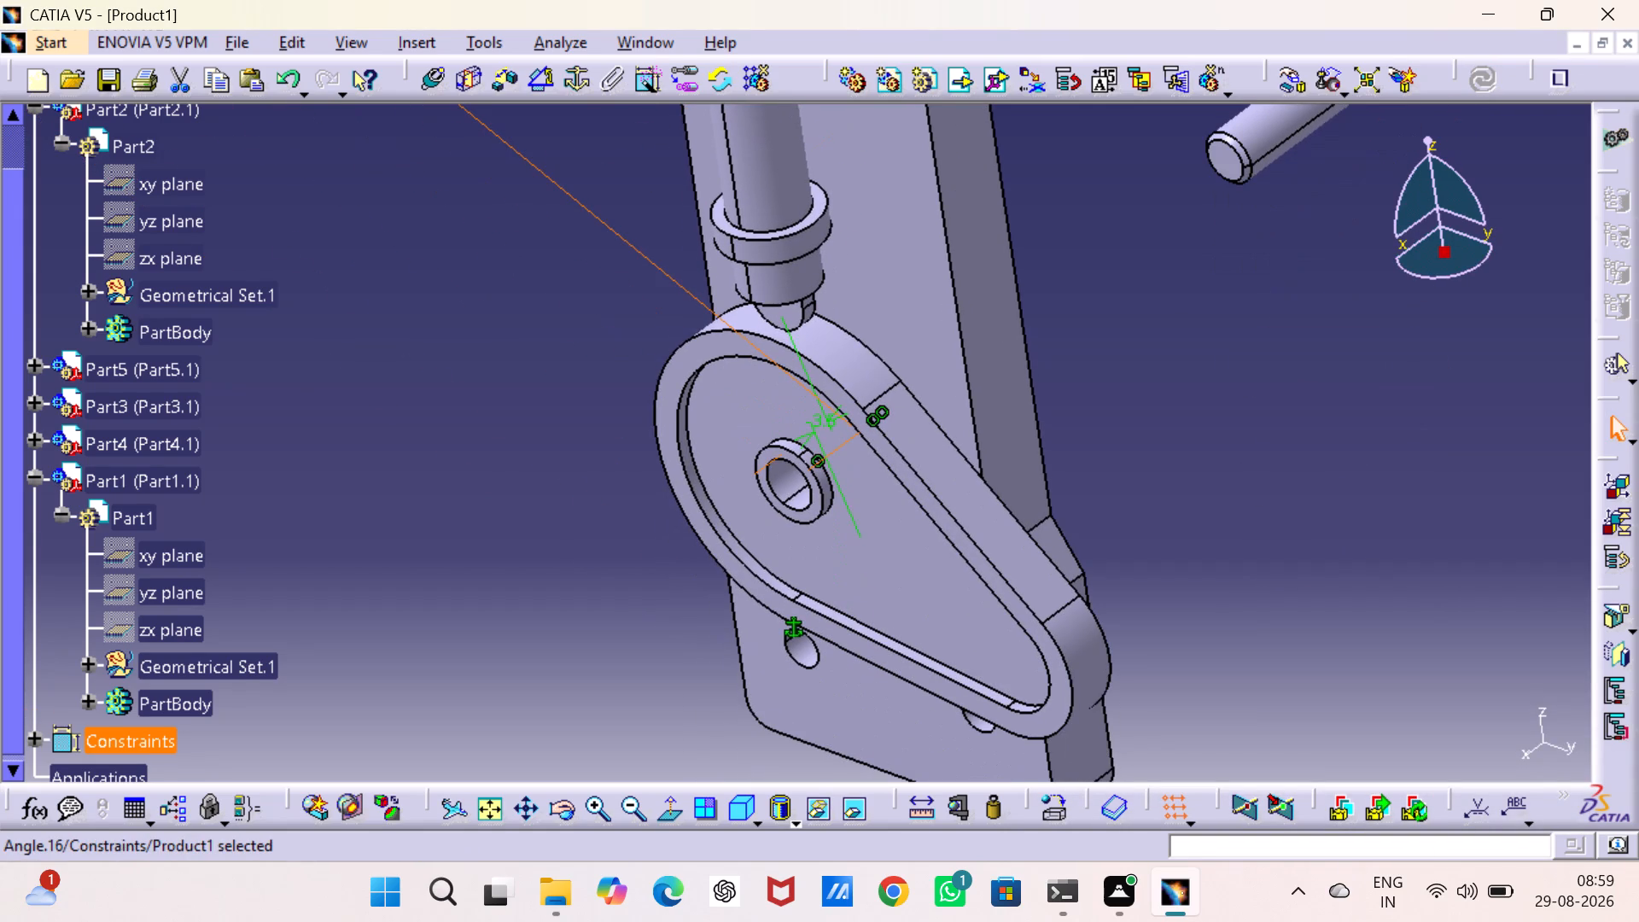
middle_drag(1234, 238, 1314, 421)
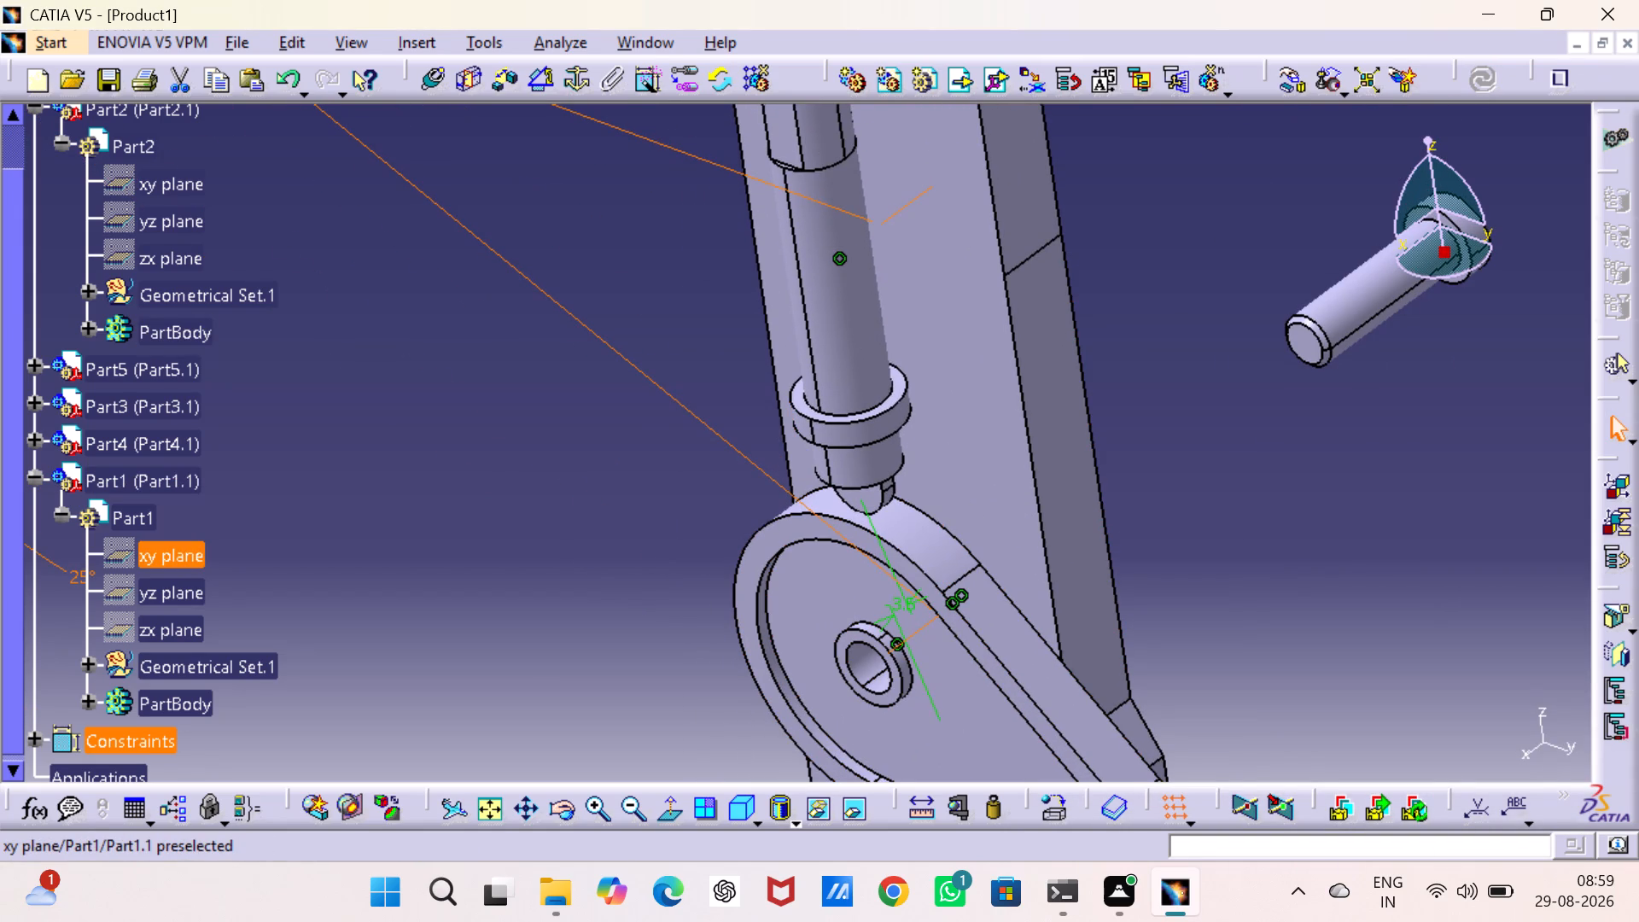
click(538, 81)
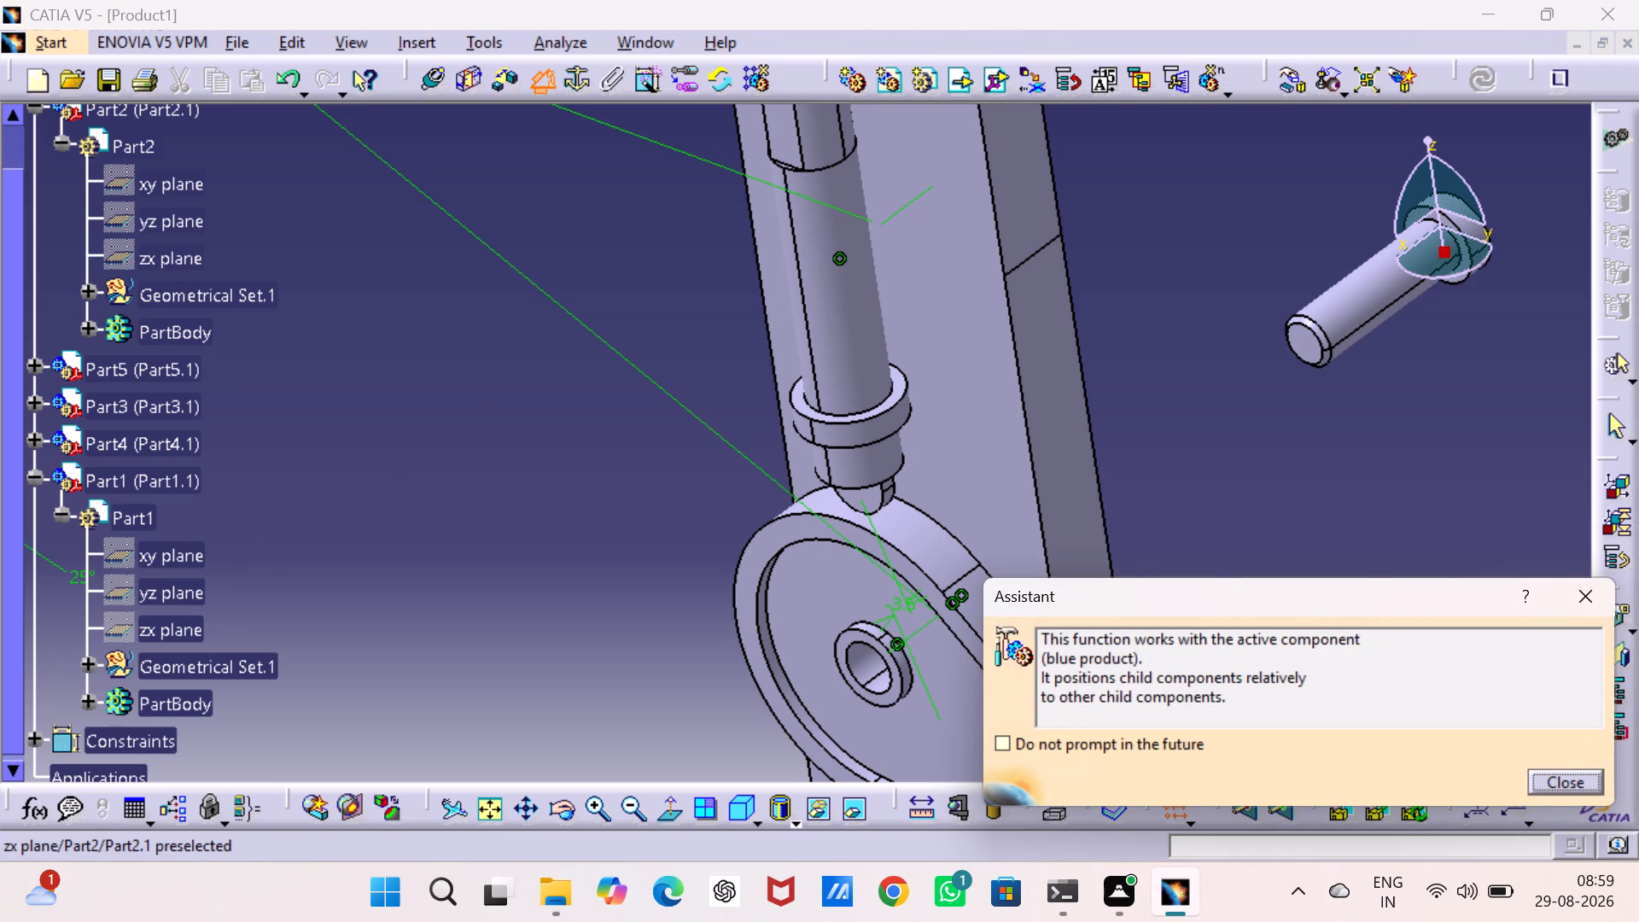
click(189, 227)
click(175, 627)
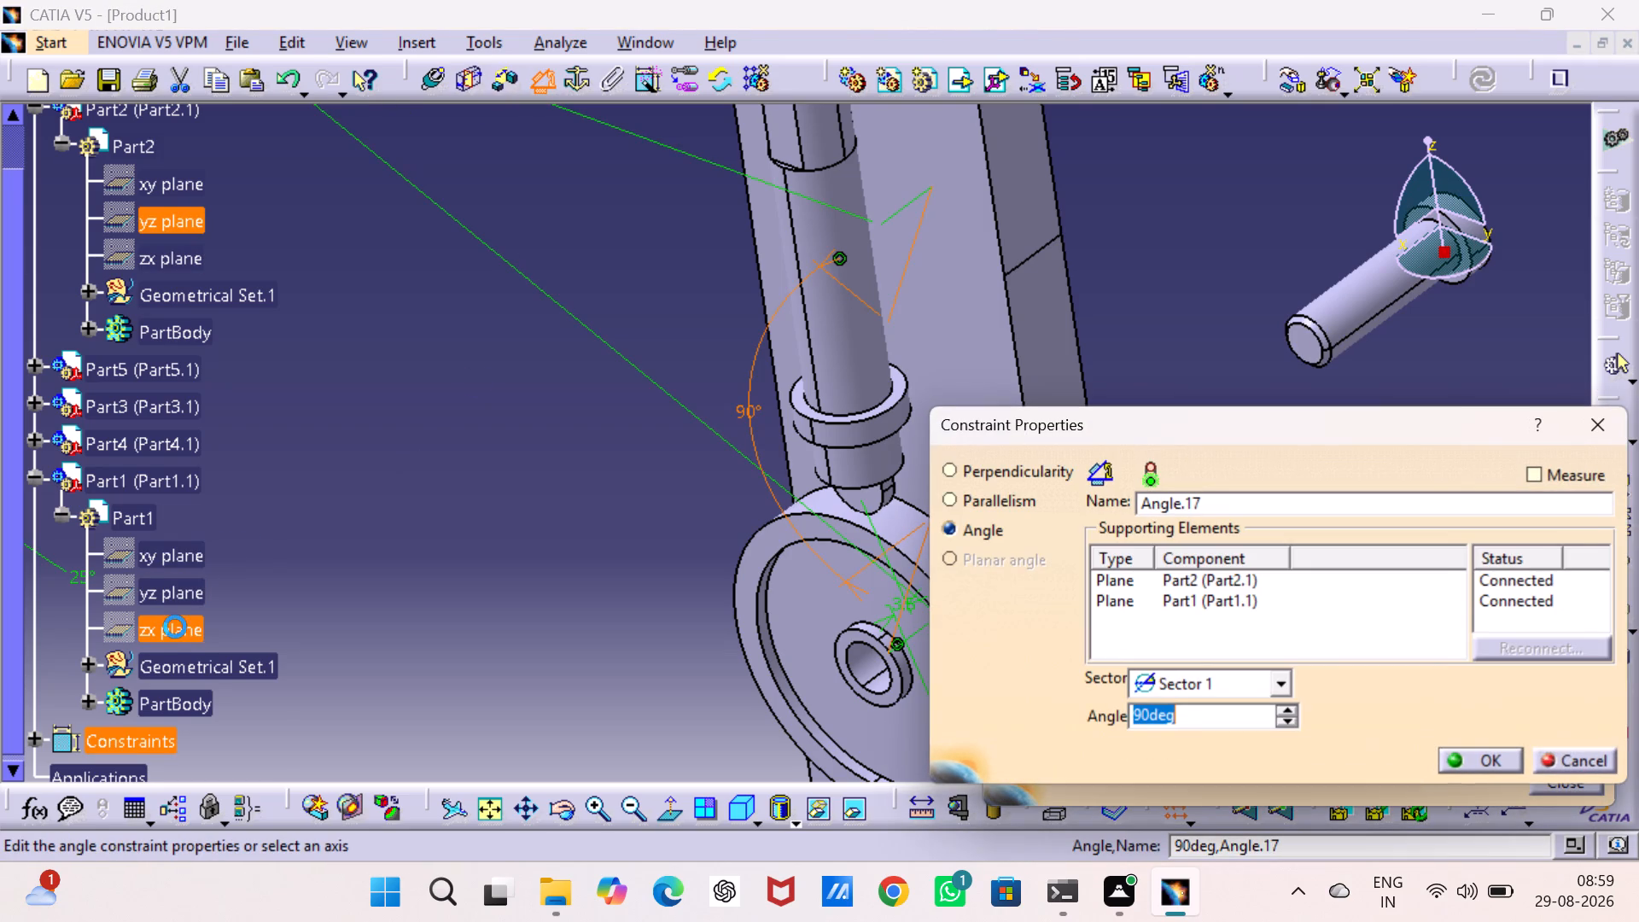
click(1482, 757)
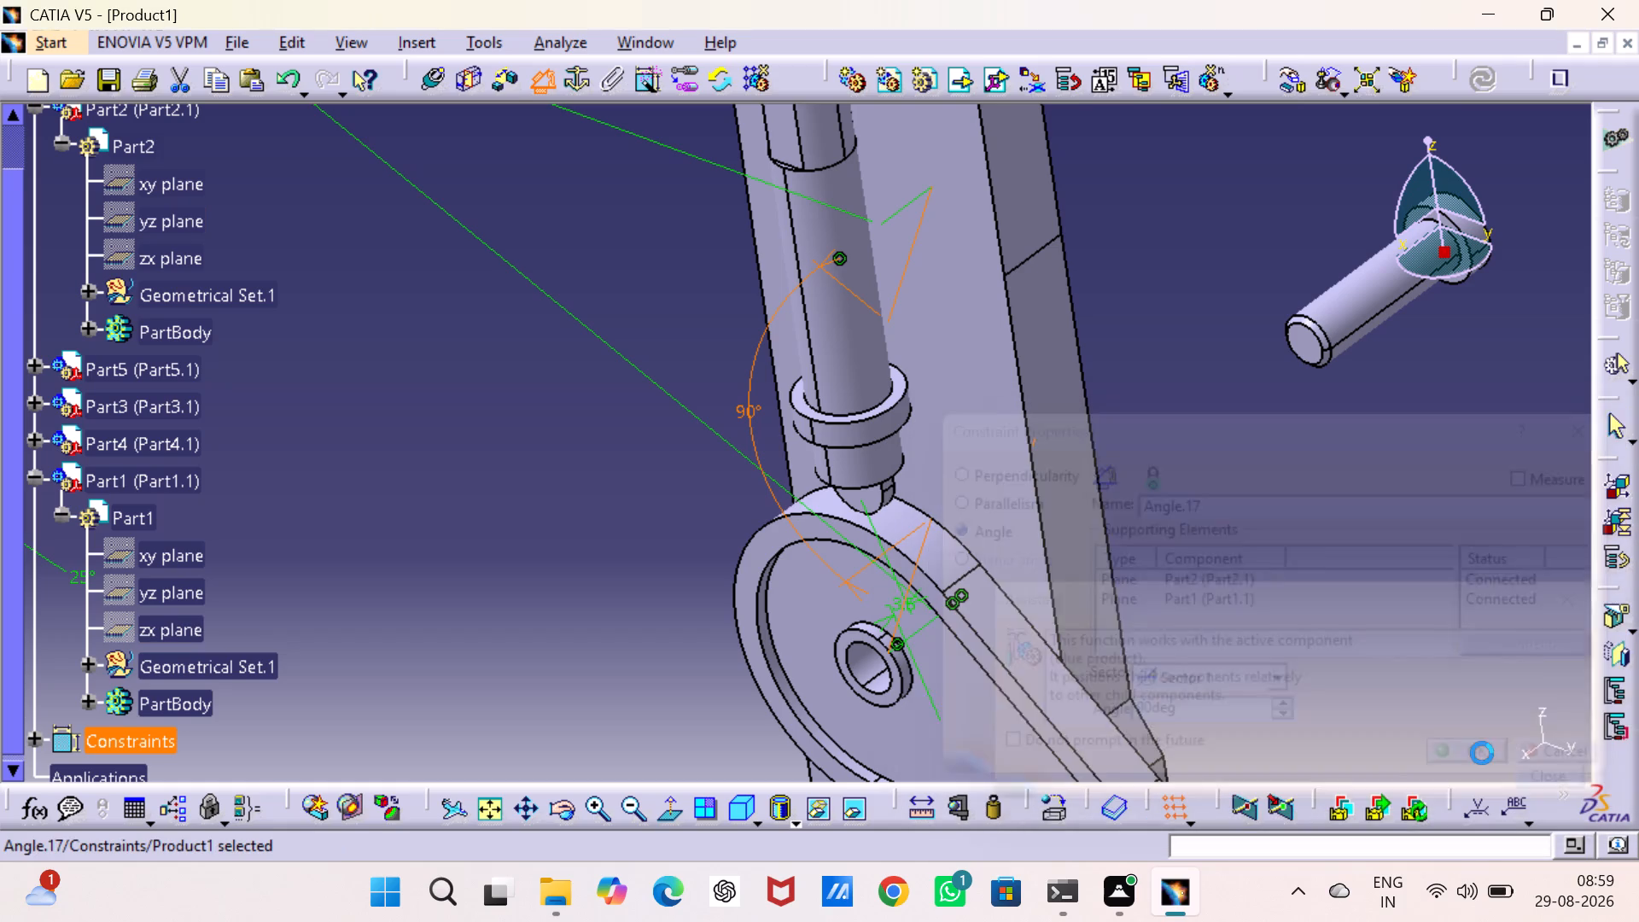
click(1438, 639)
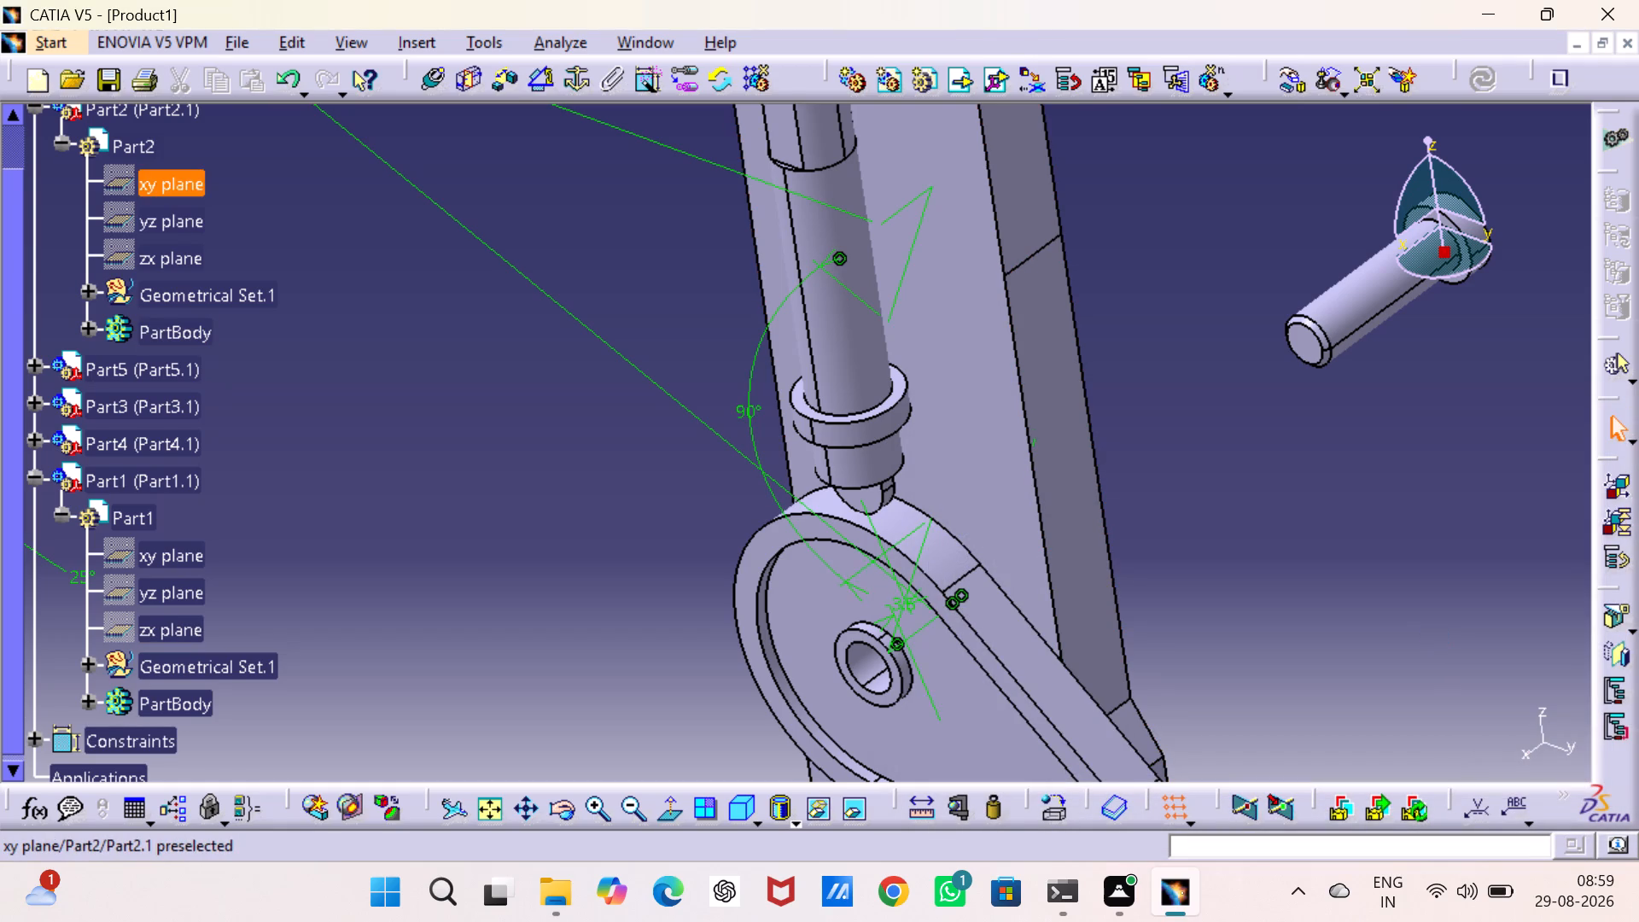
Add a 90-degree angle constraint between Part2's xy plane and Part1's xy plane.
click(545, 74)
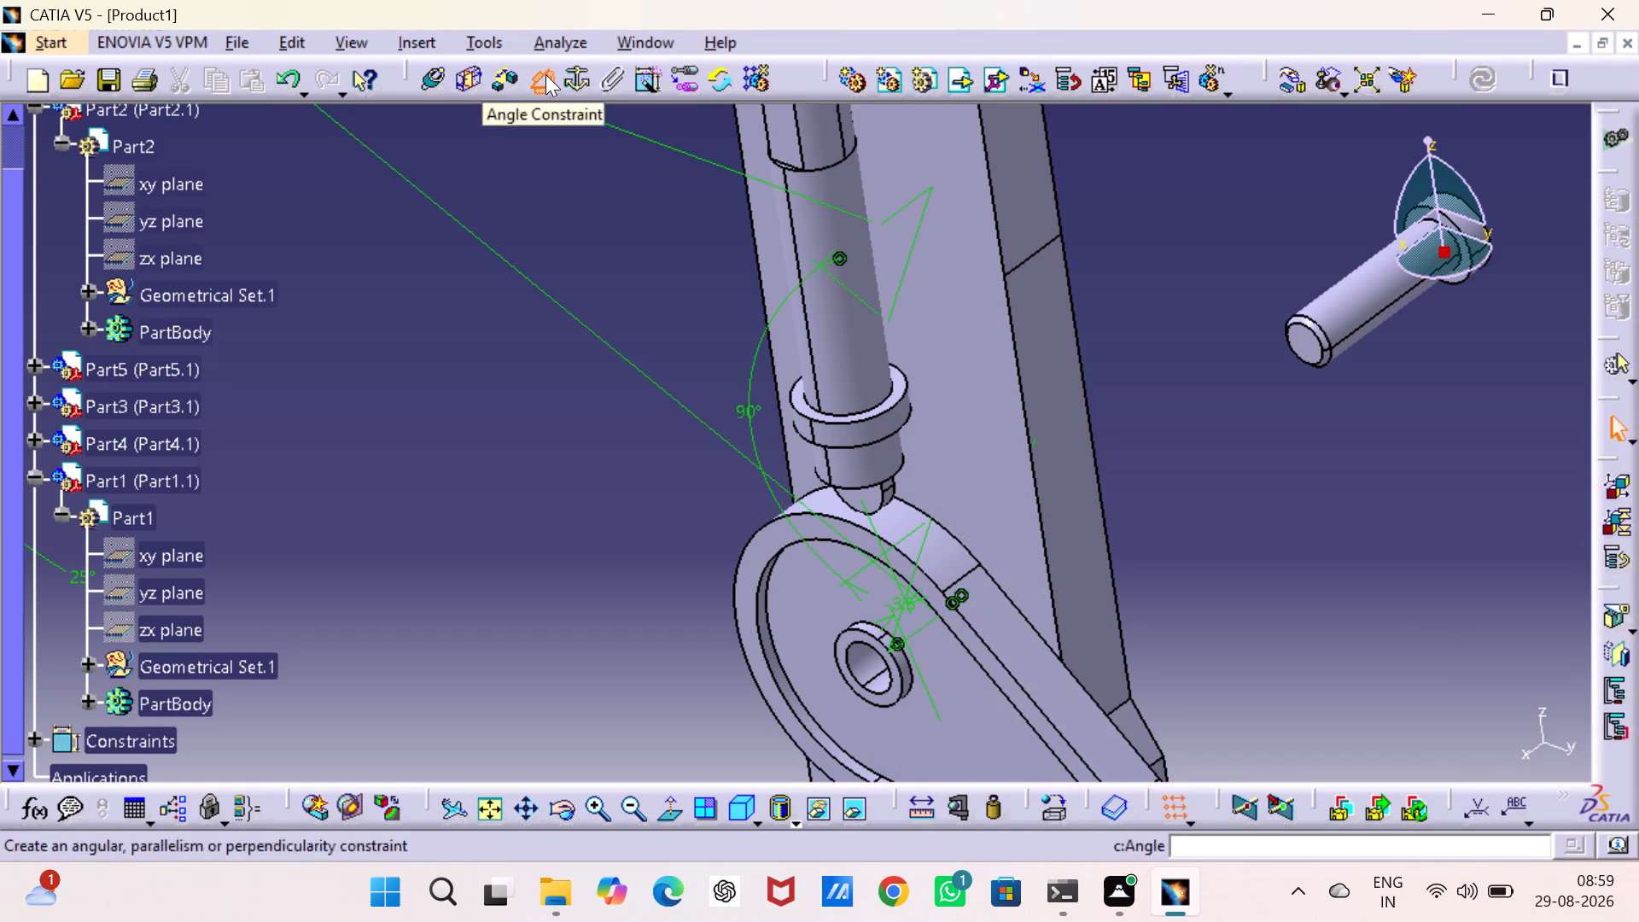
click(173, 185)
click(173, 540)
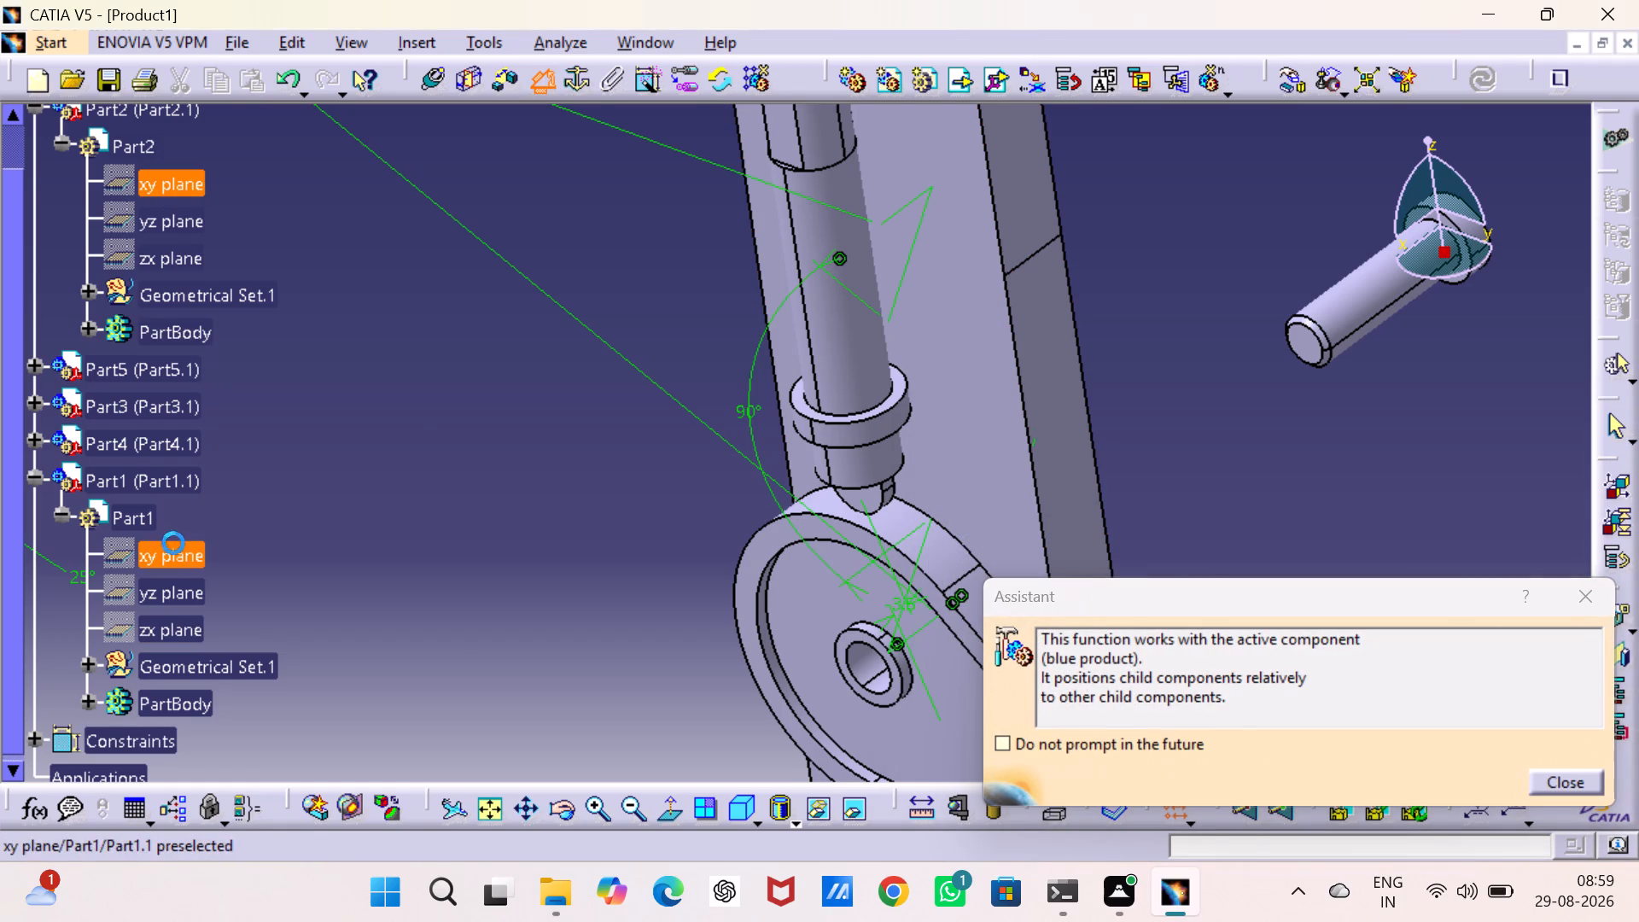
click(1465, 753)
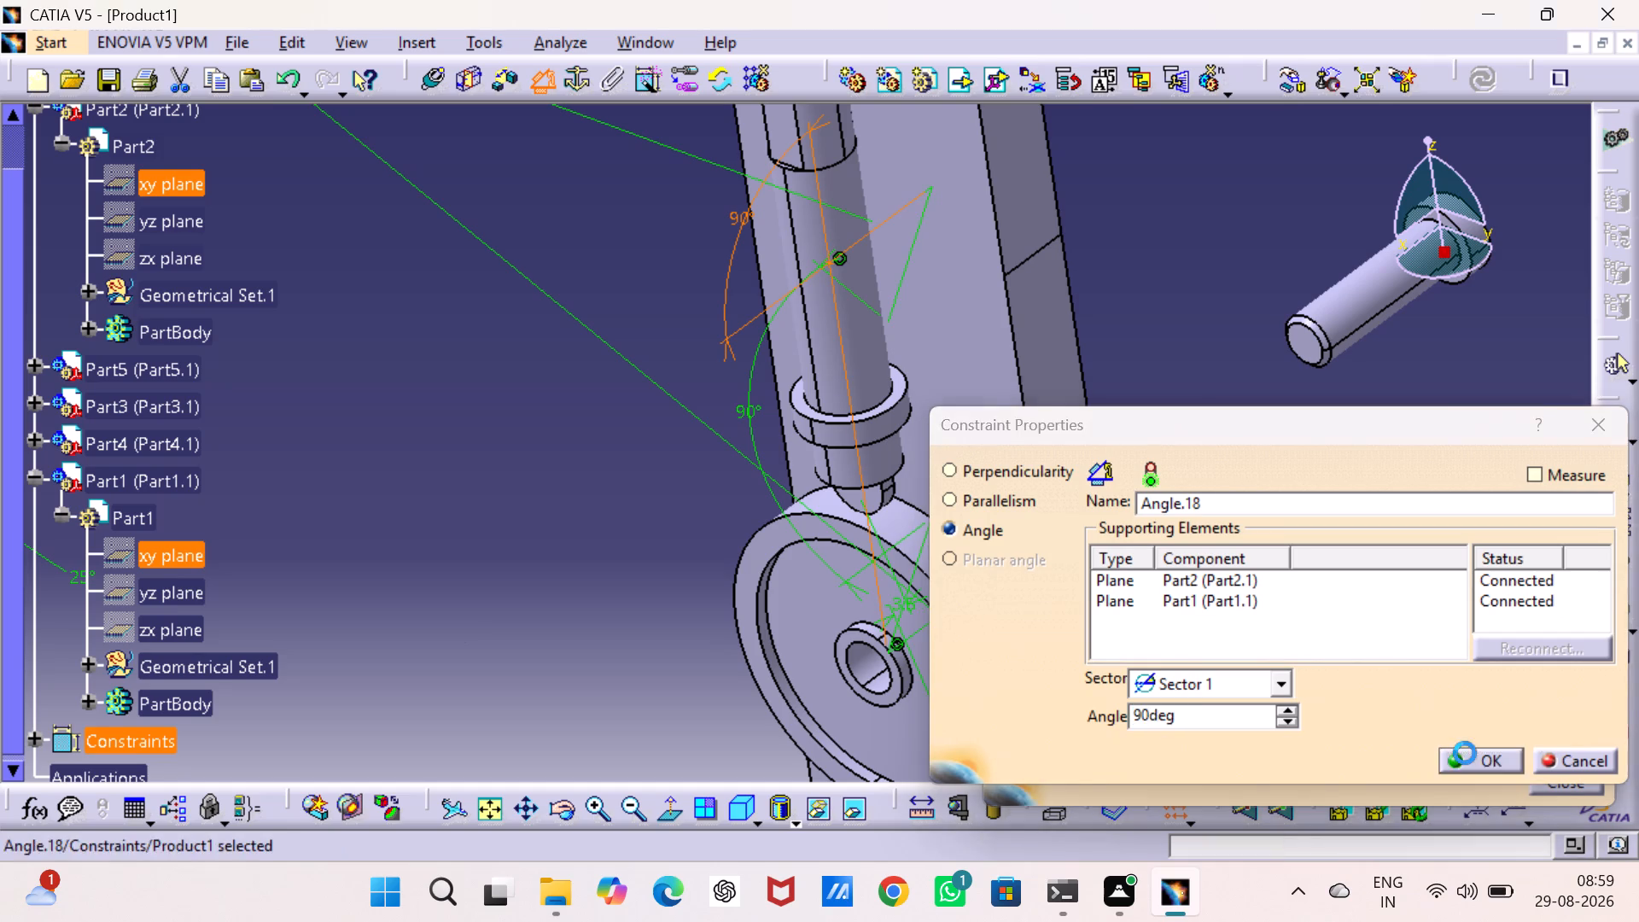
Check the component degrees of freedom of Part1 and collapse its tree branch.
right_click(146, 481)
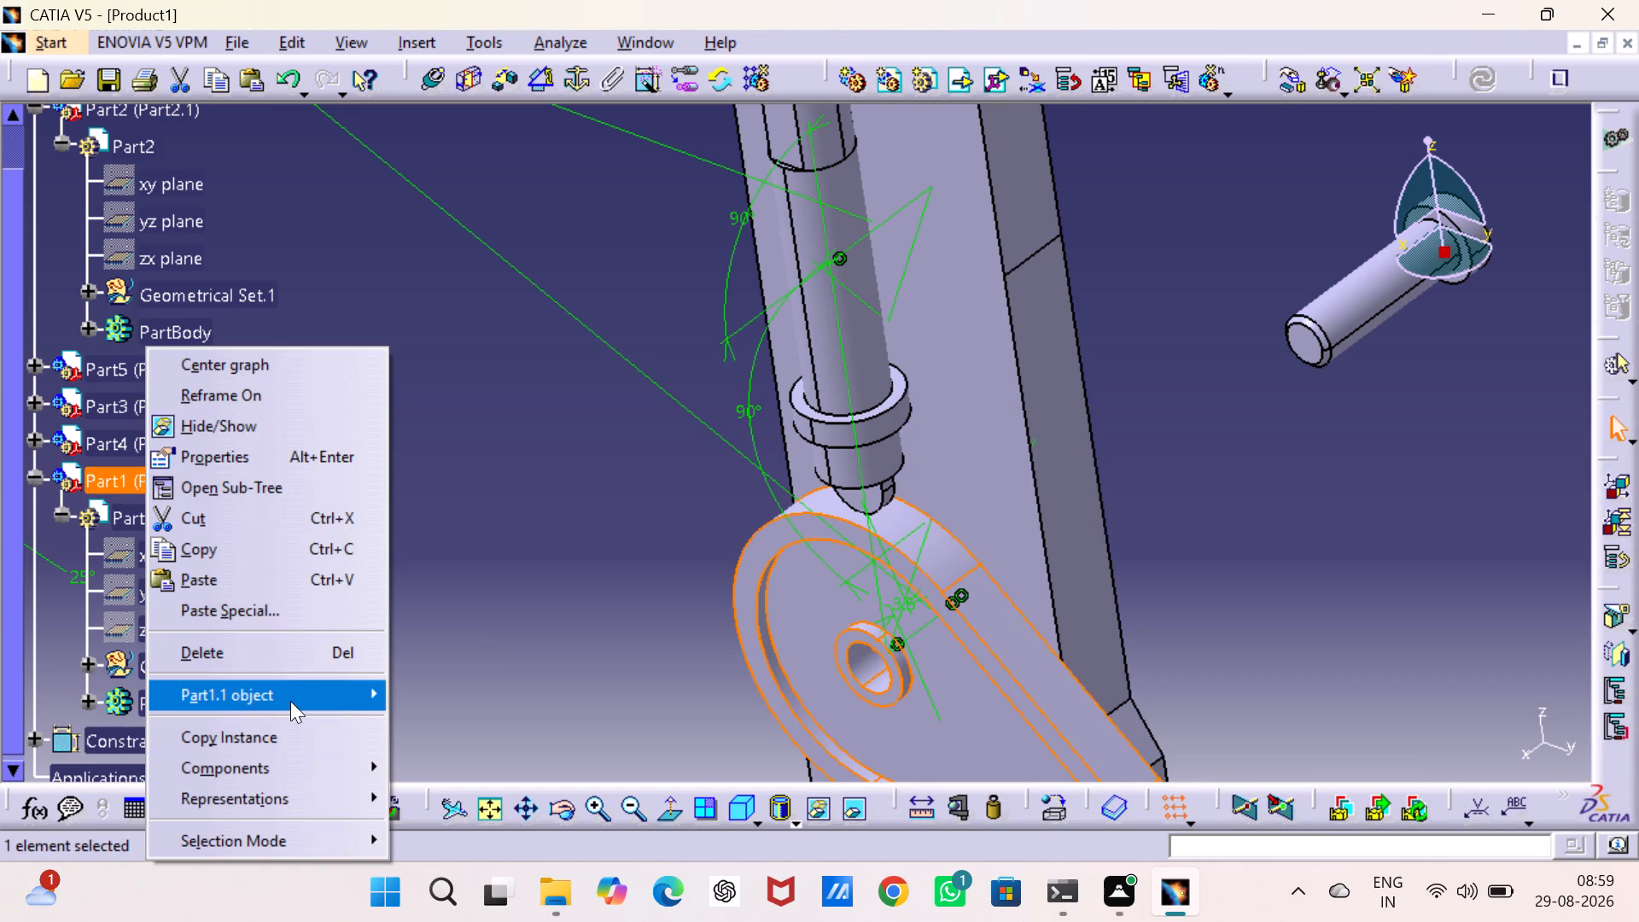
click(488, 825)
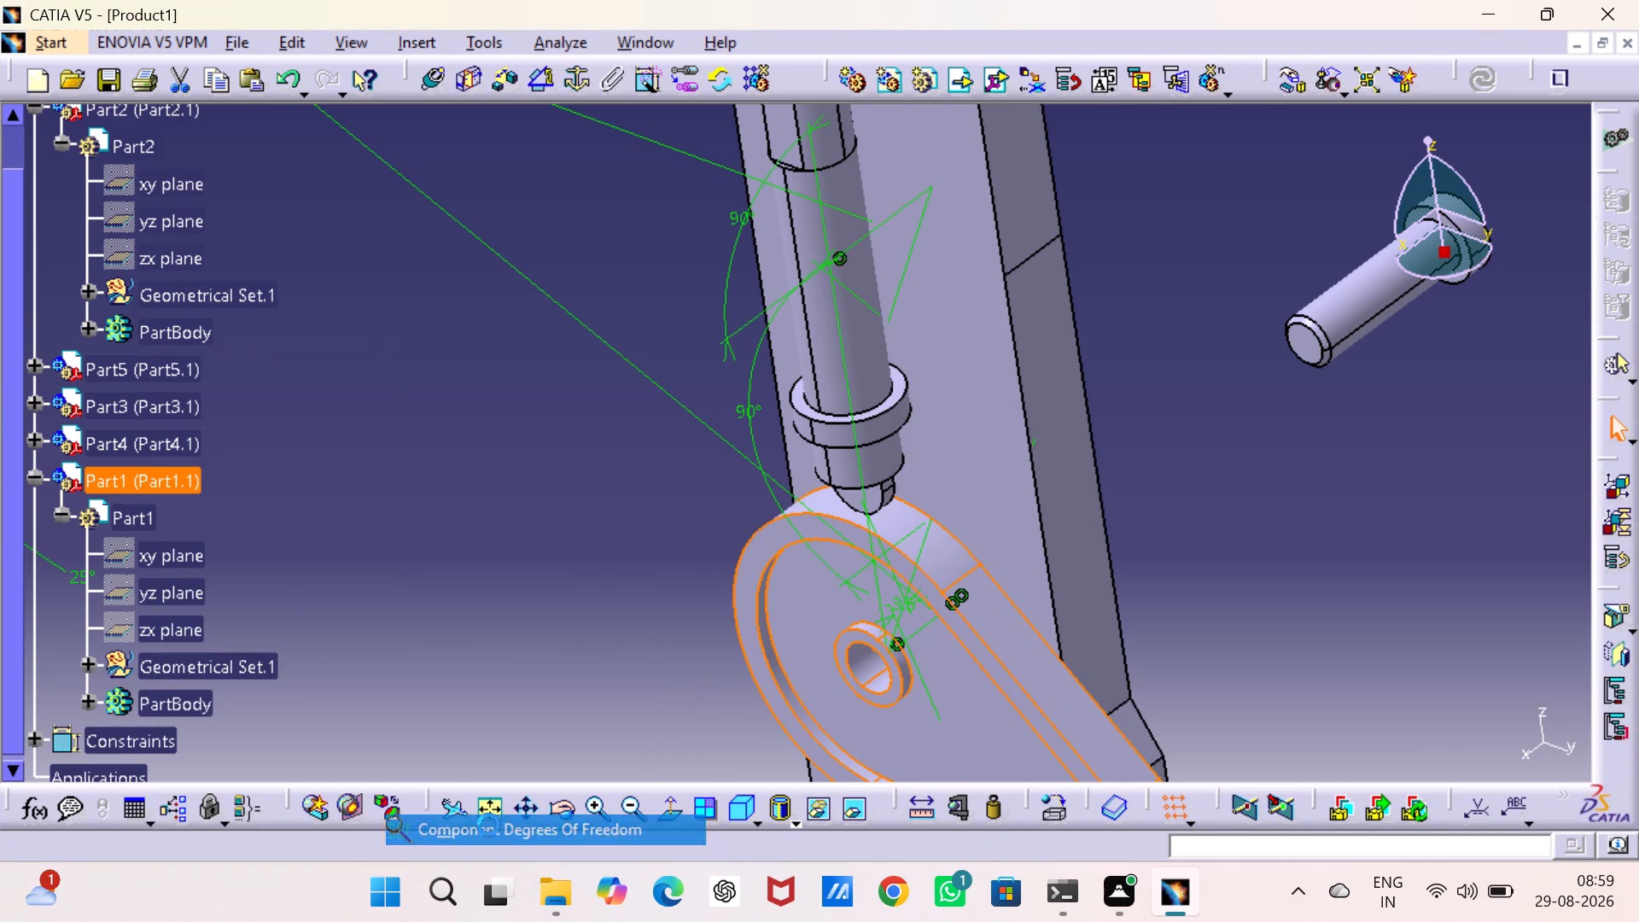
click(1020, 497)
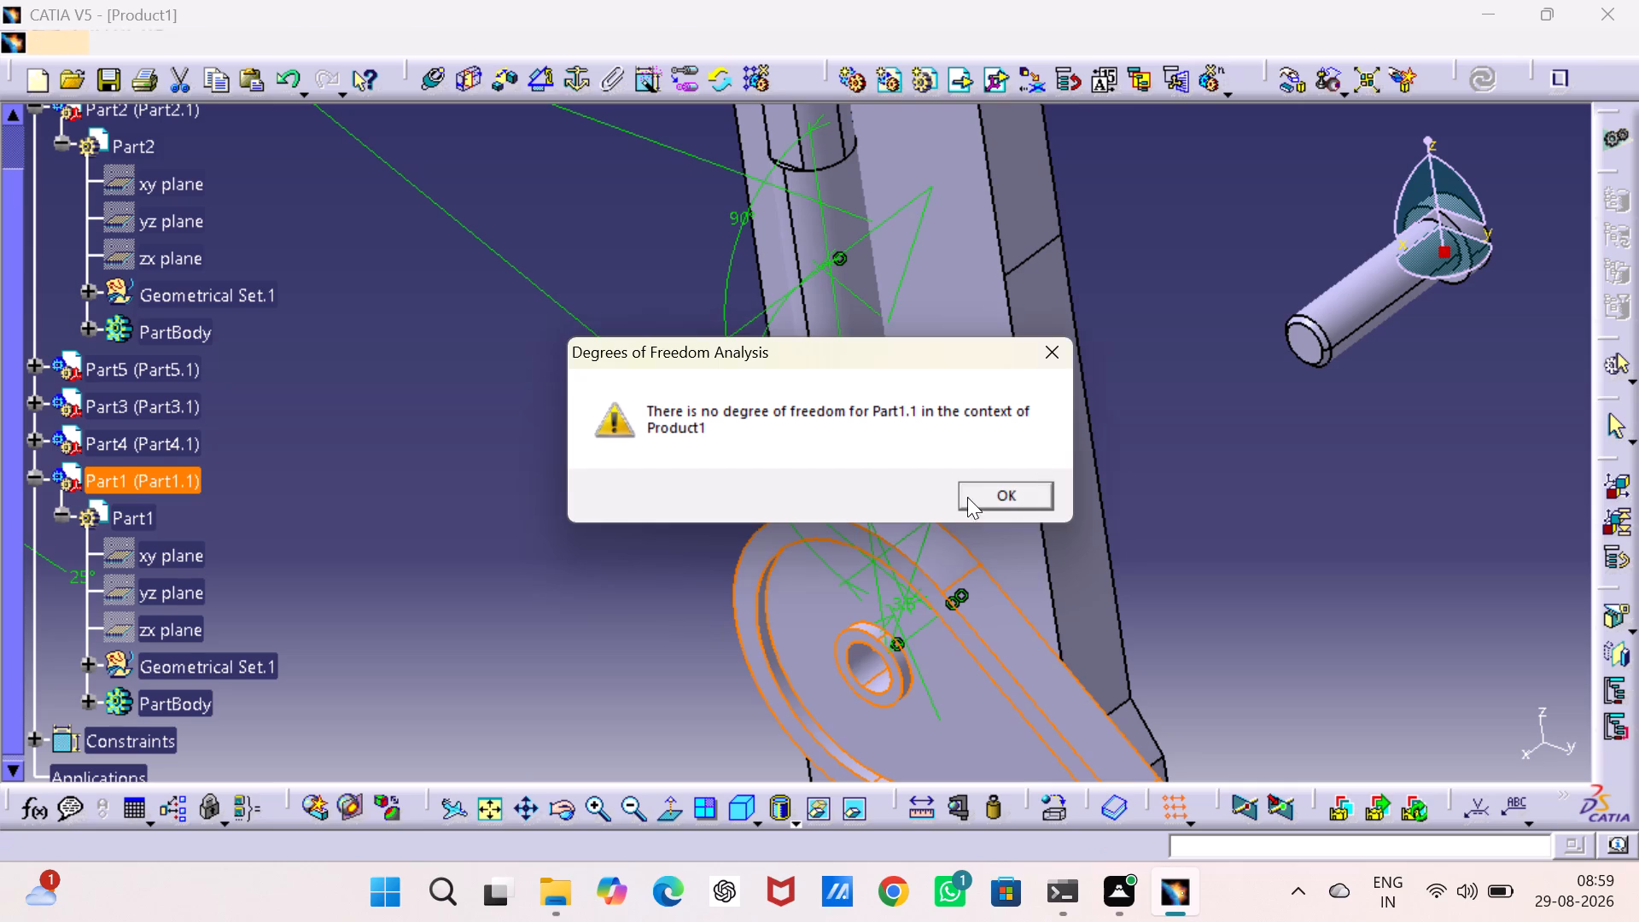
right_click(606, 346)
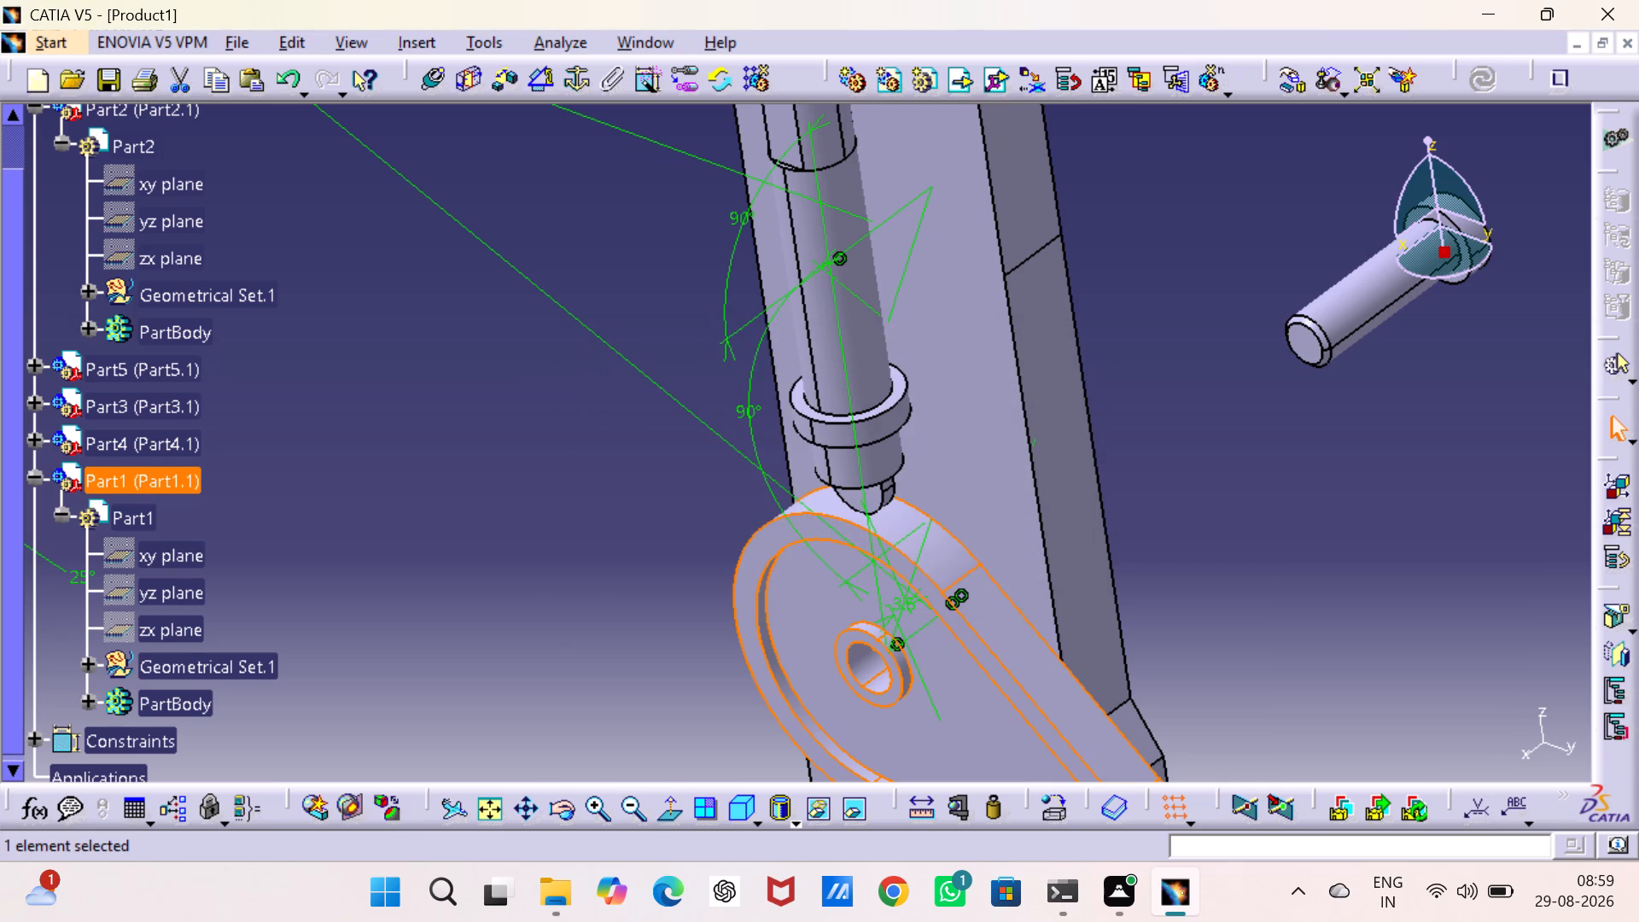
click(563, 440)
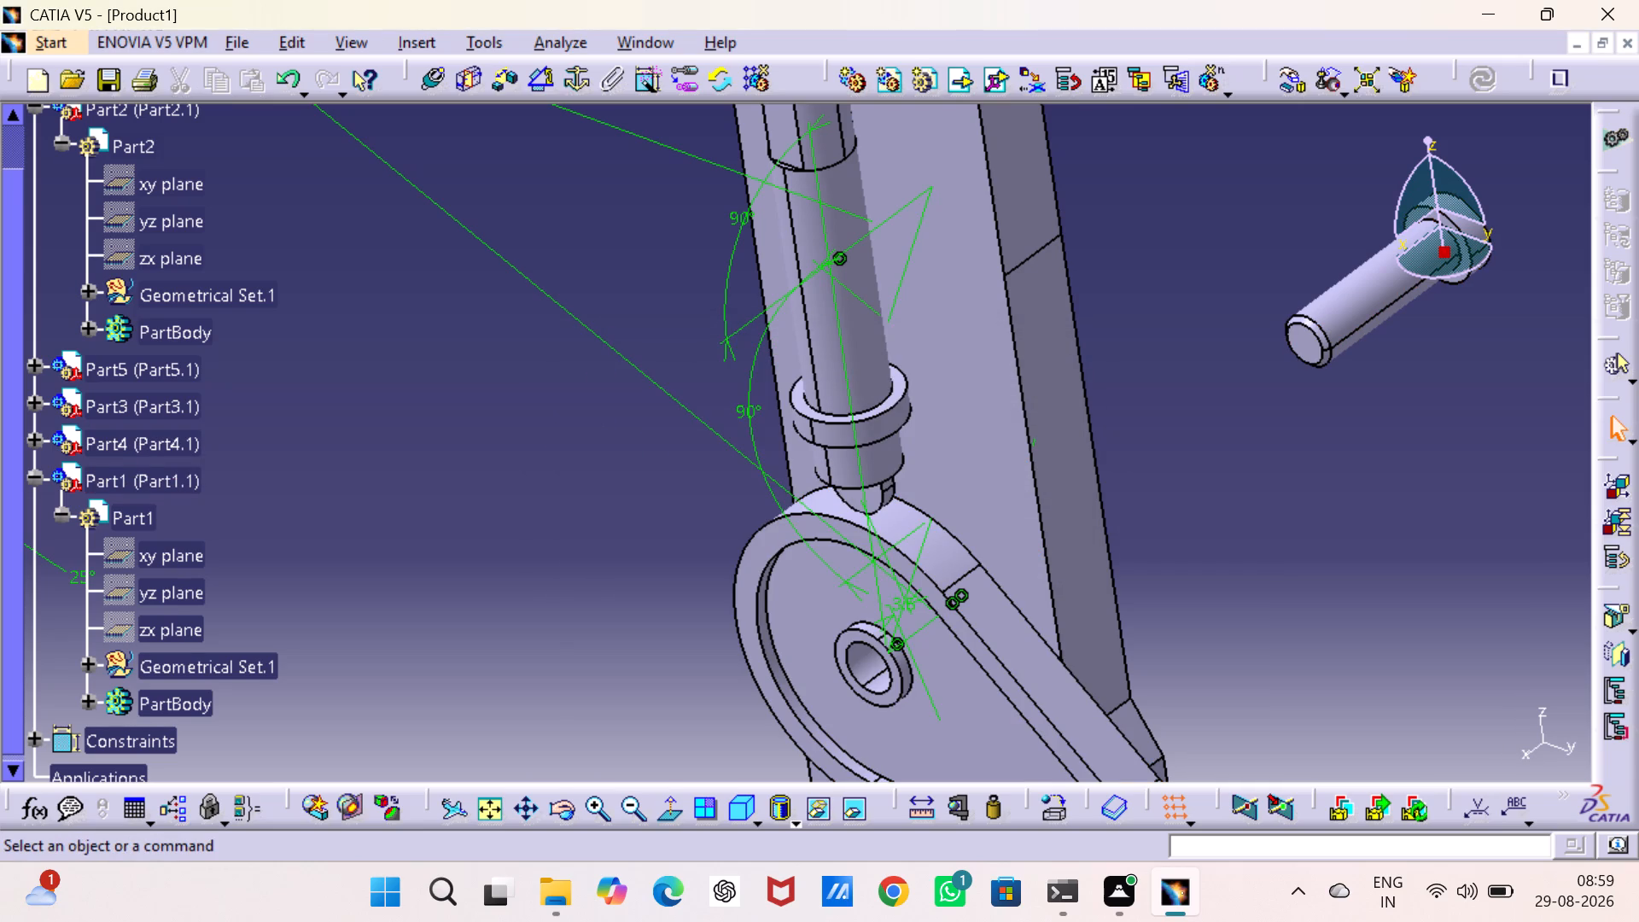
click(32, 480)
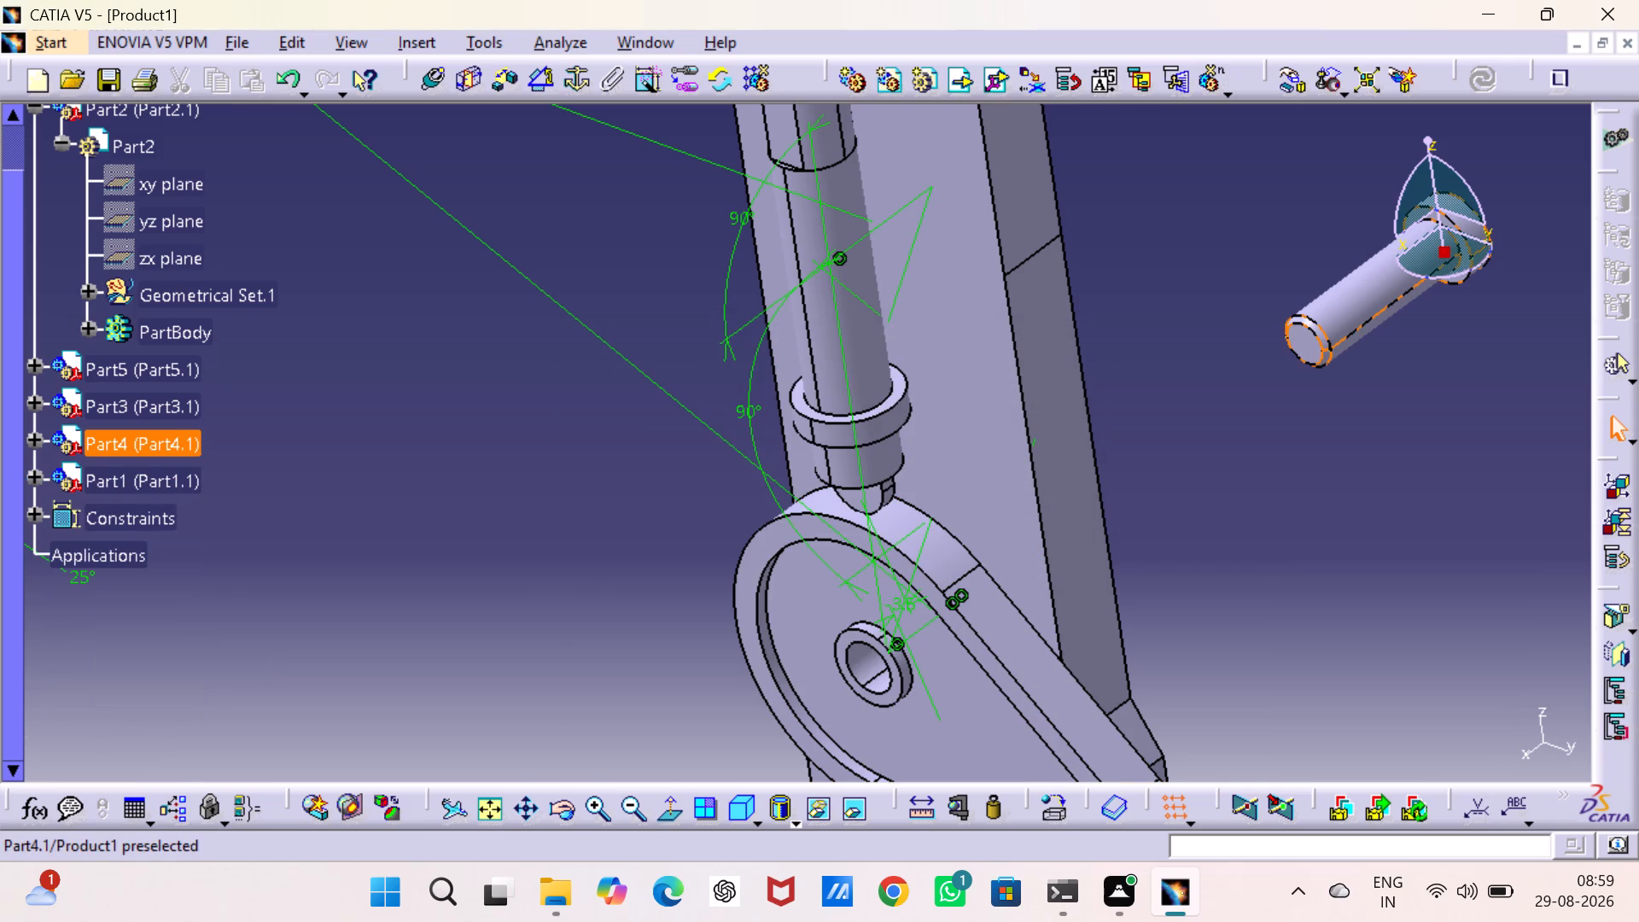
Hide the two 90-degree angle constraints, the offset constraint between follower and cam, and the 25-degree angle constraint.
right_click(564, 308)
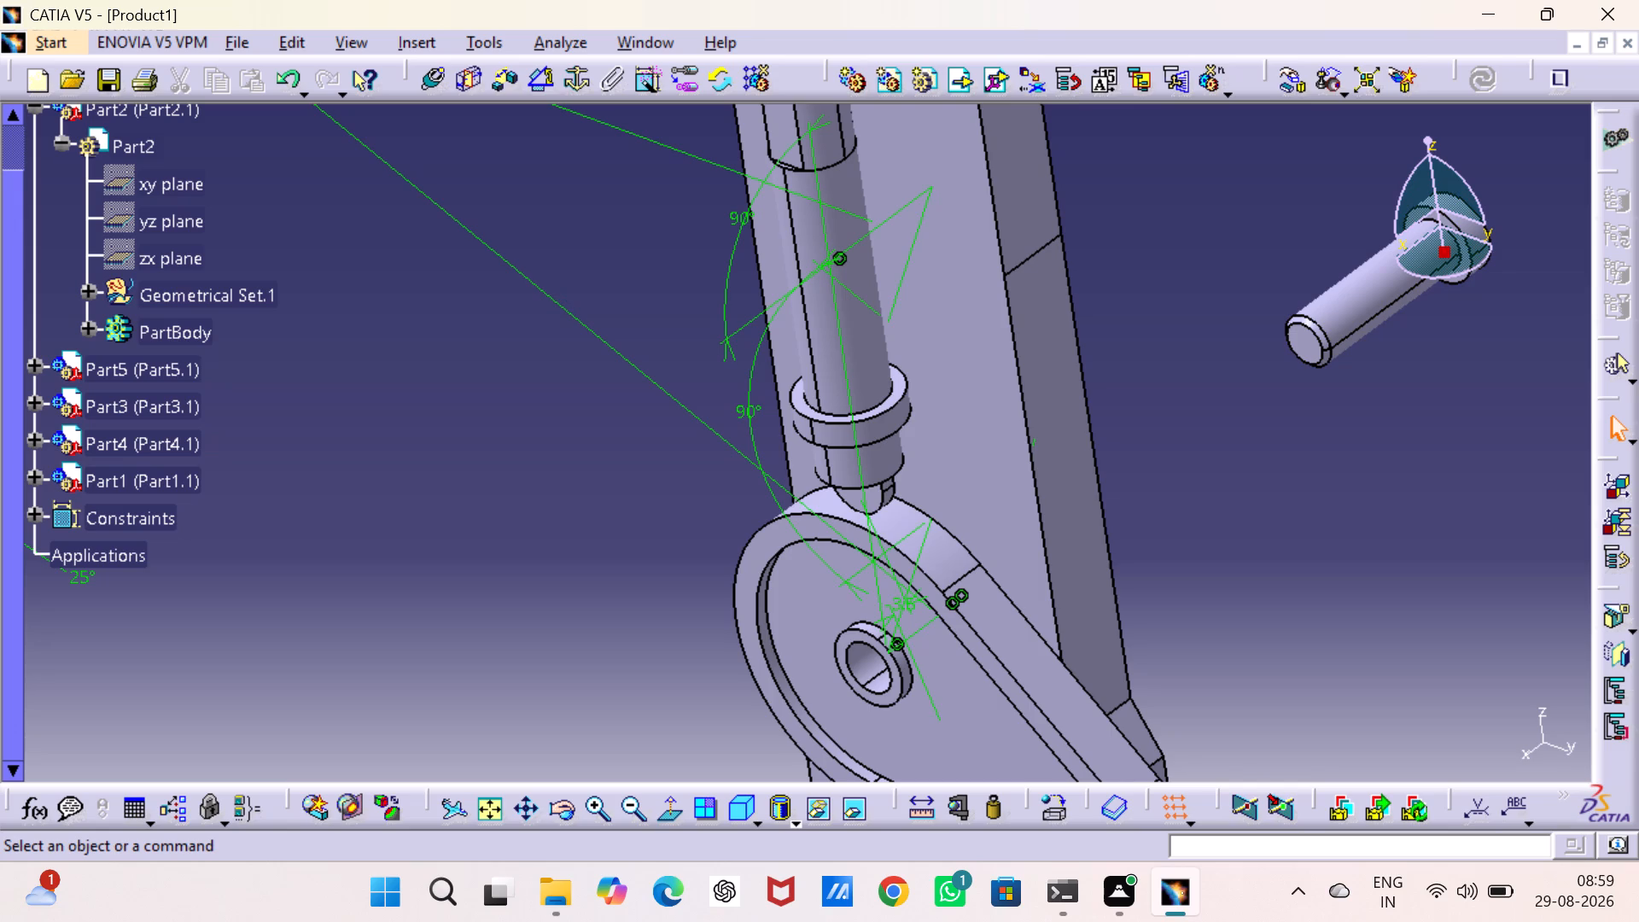
right_click(755, 474)
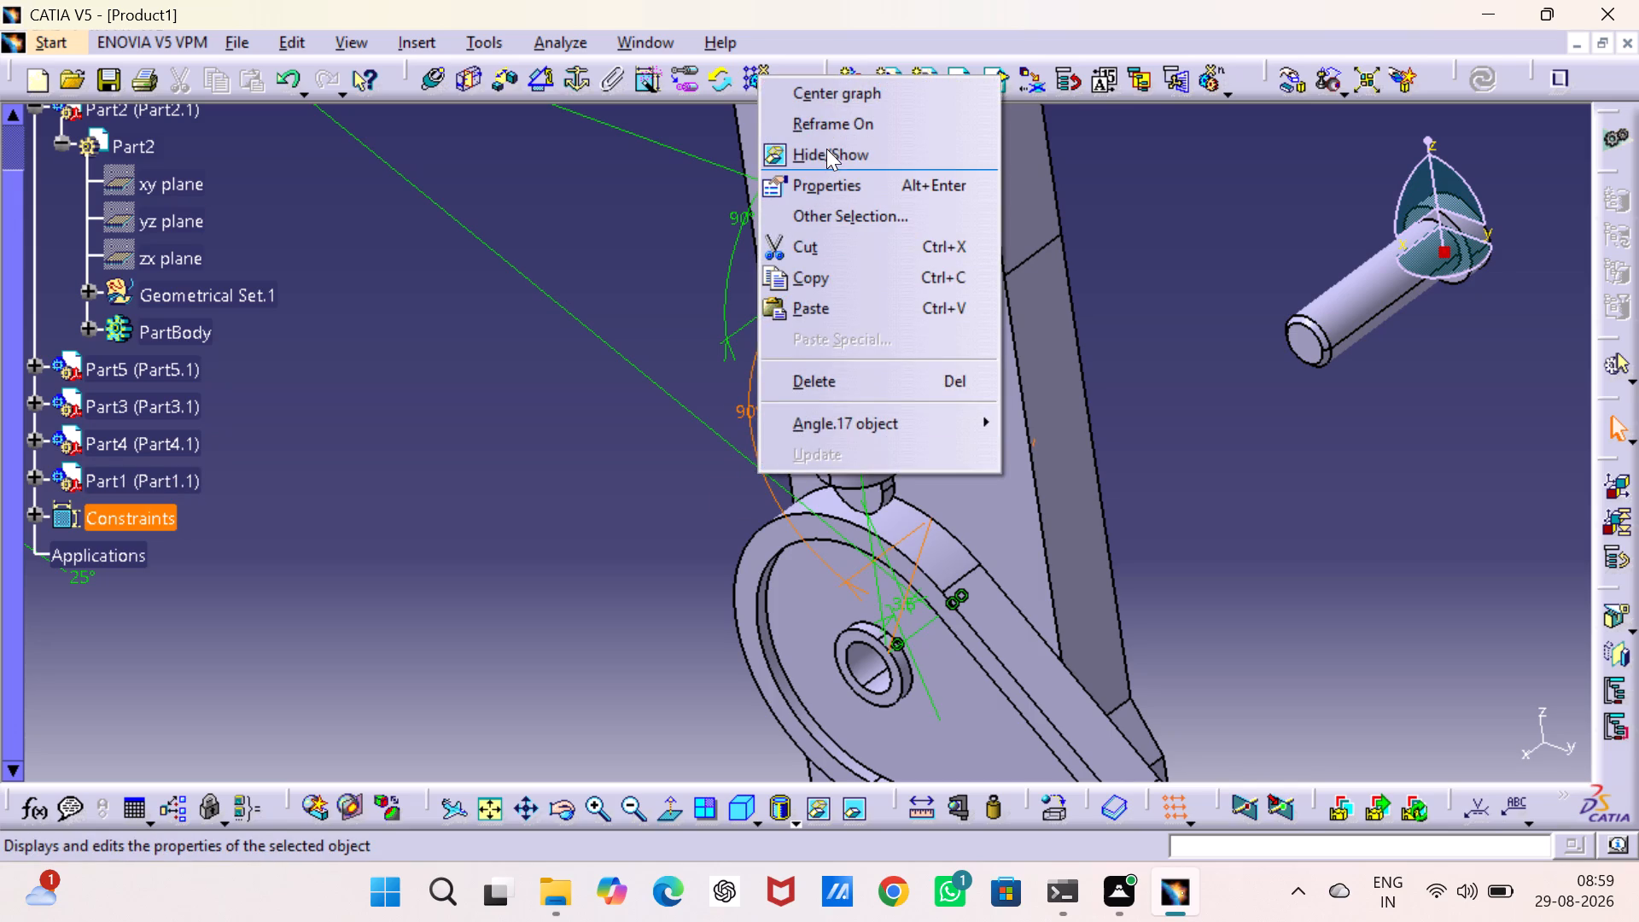
click(826, 149)
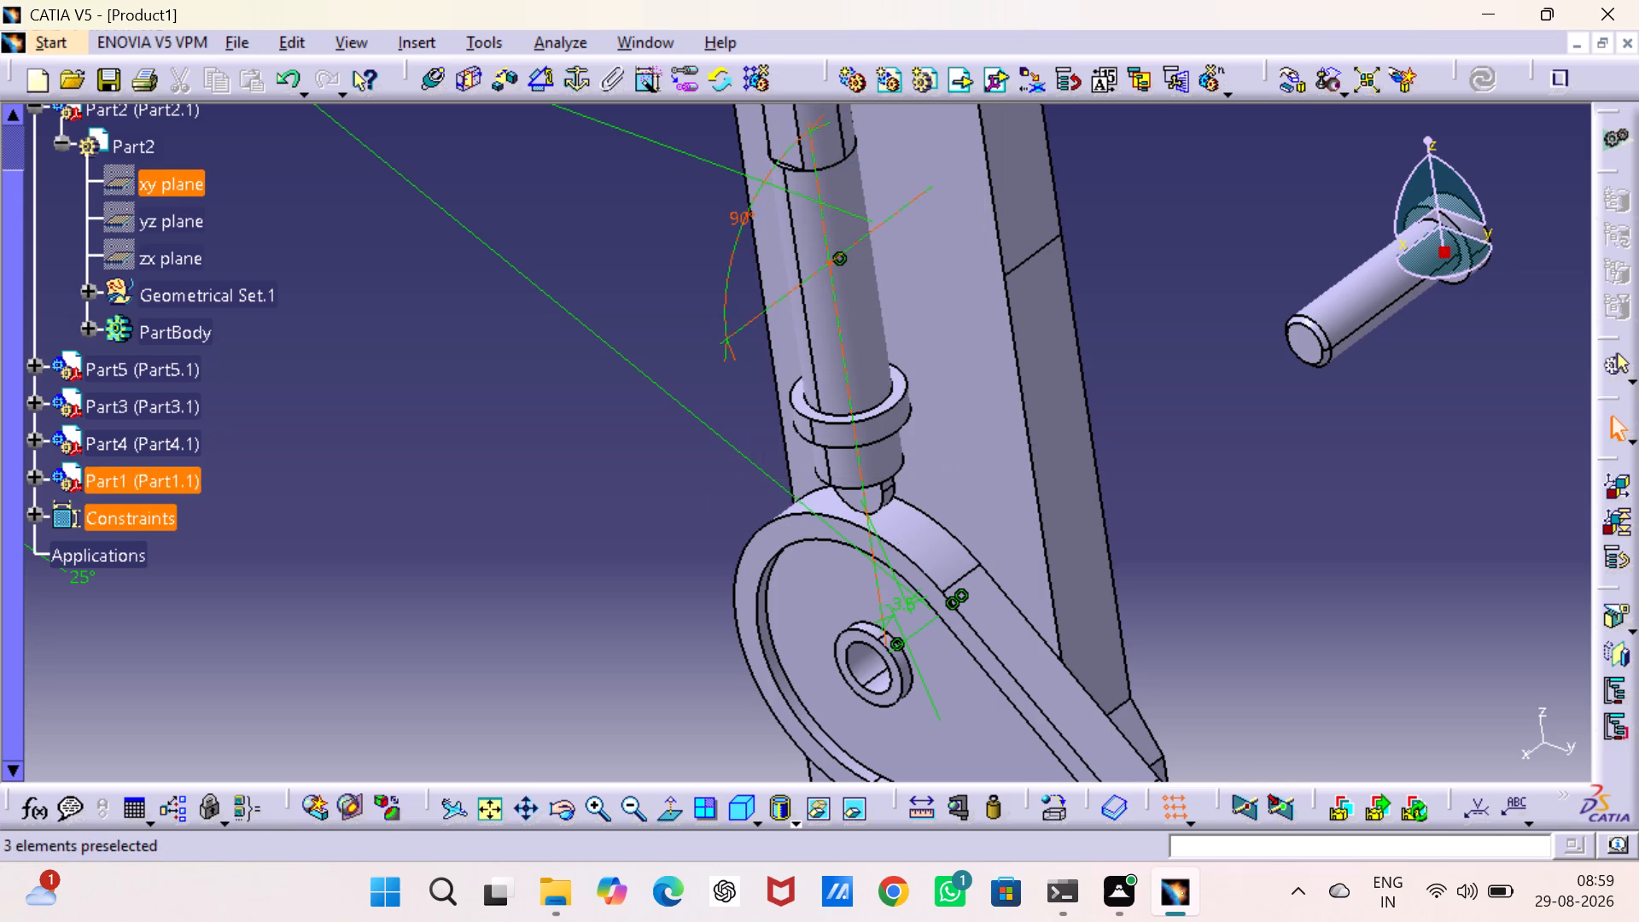
right_click(738, 231)
click(792, 308)
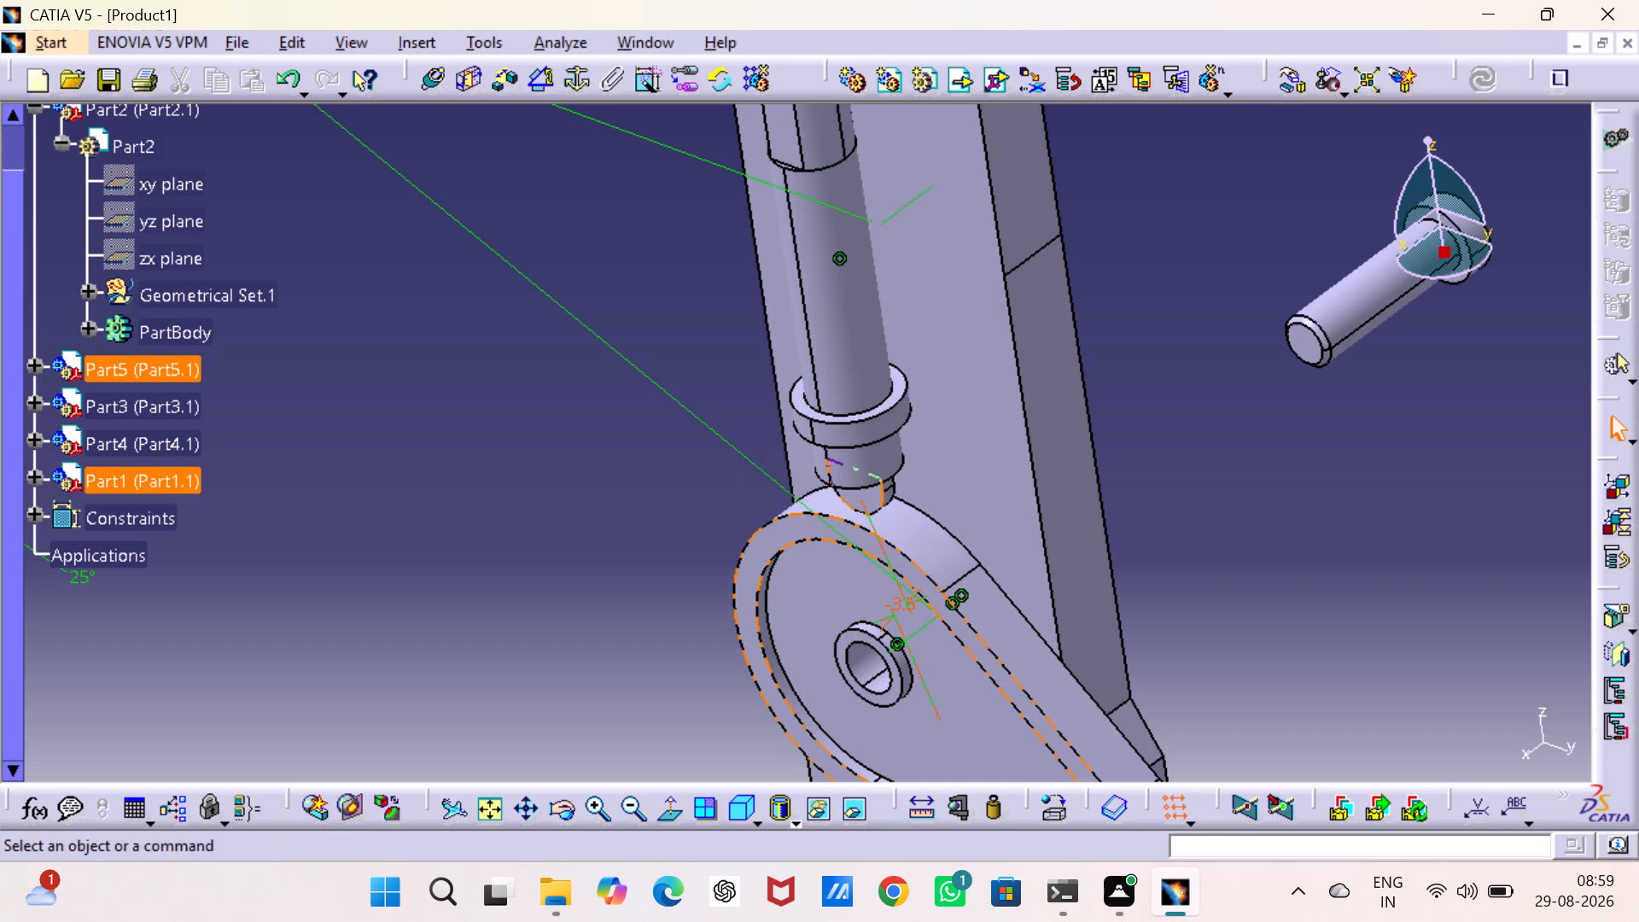
right_click(901, 617)
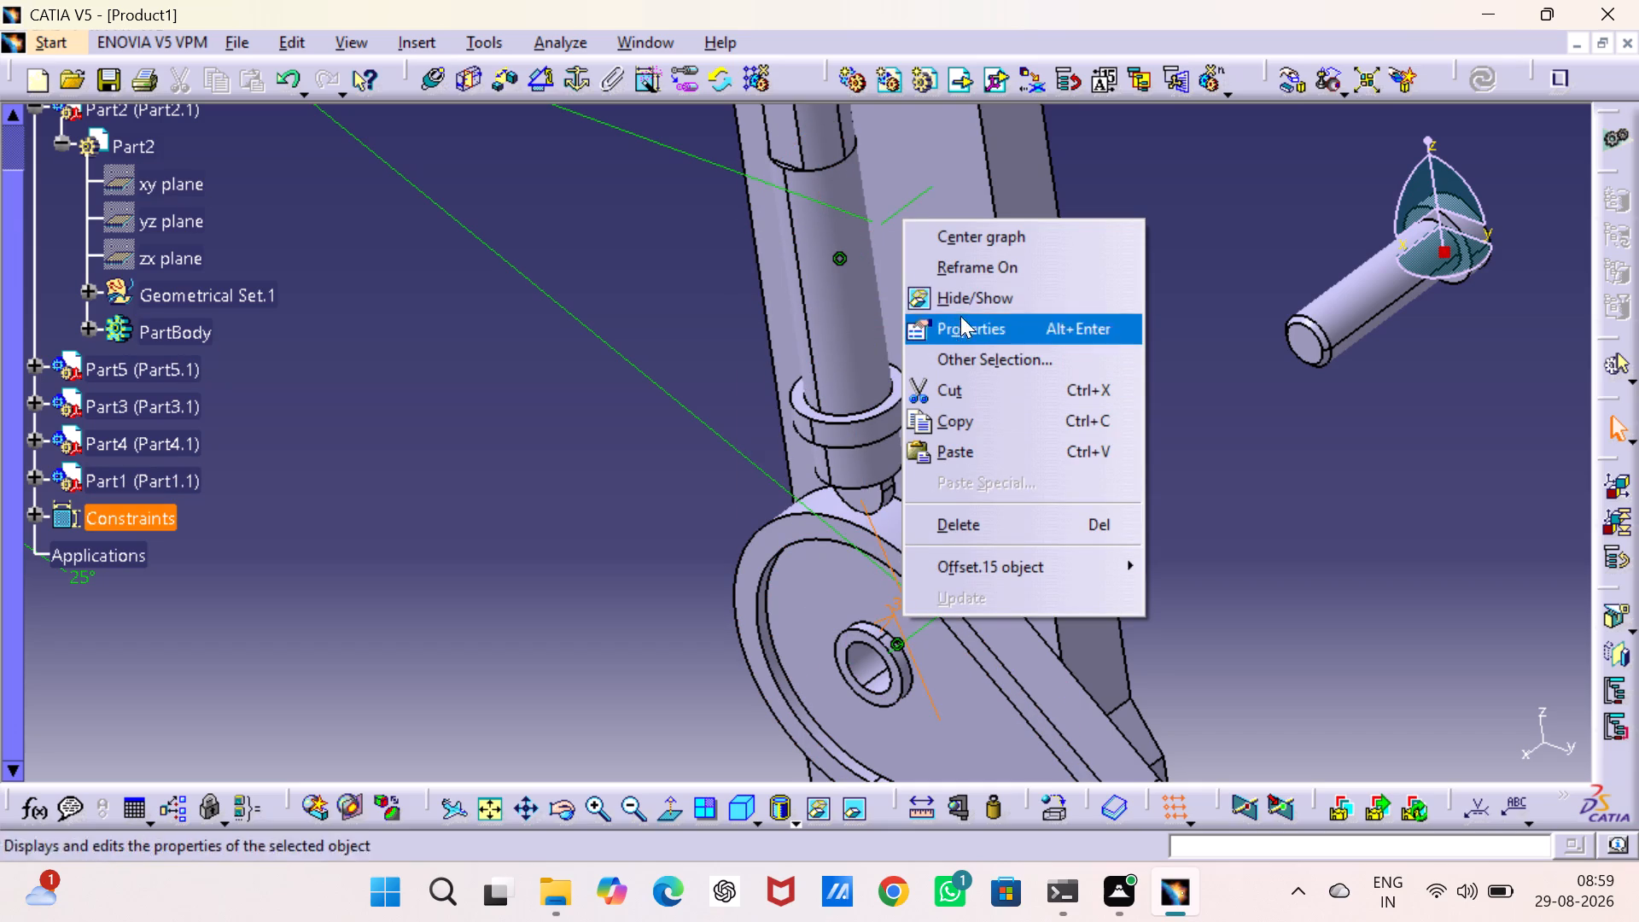
click(965, 299)
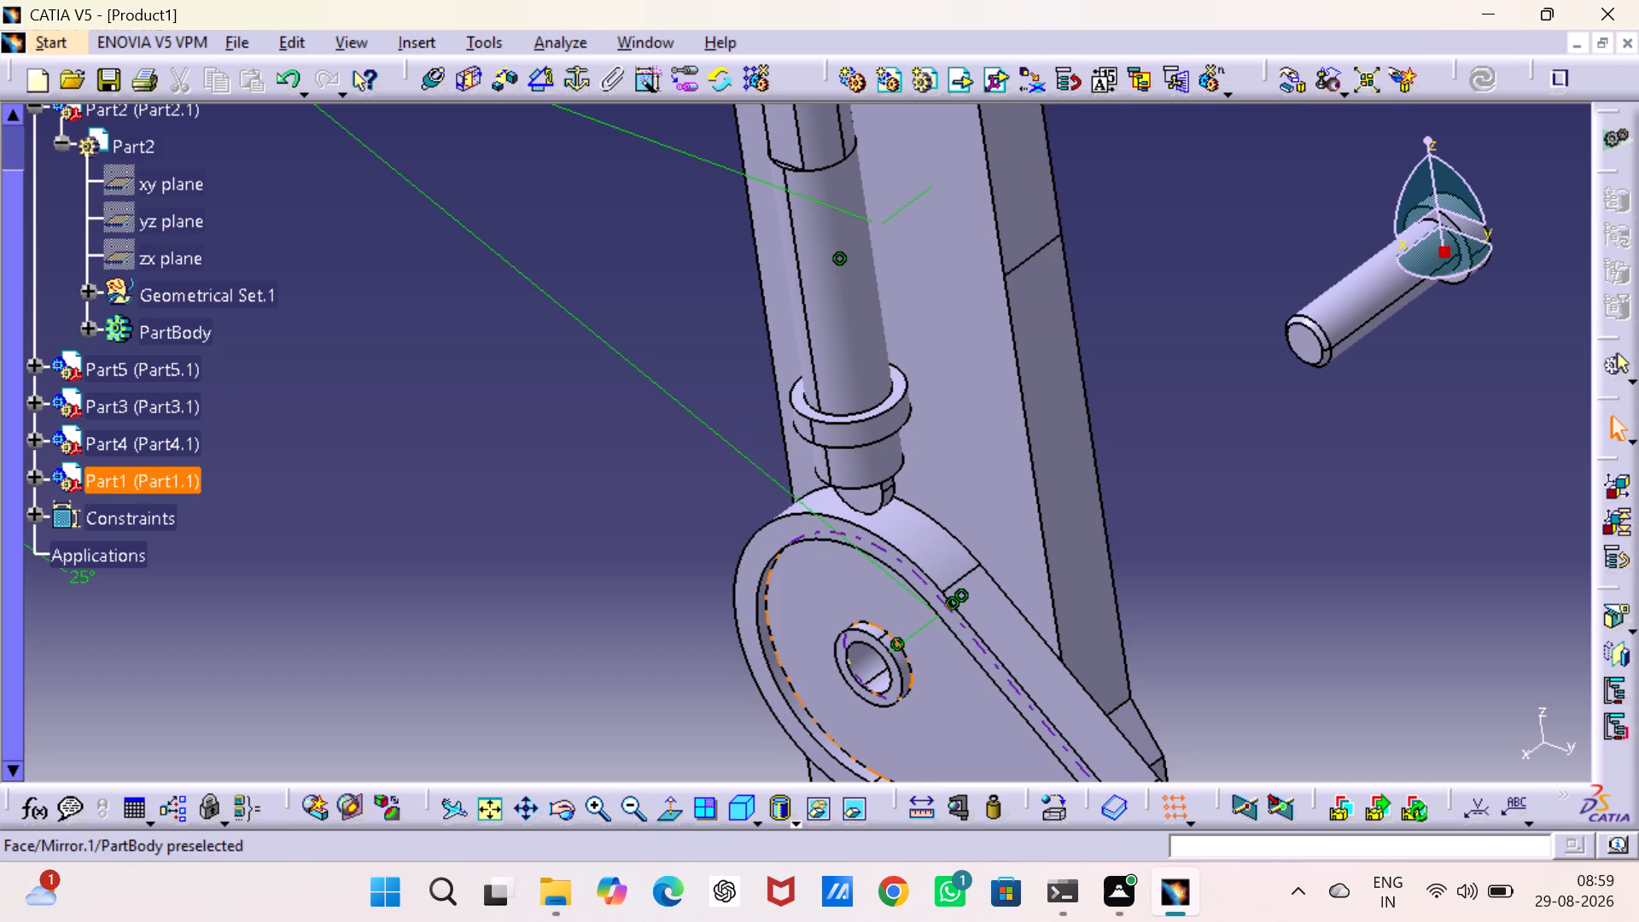
click(902, 206)
click(844, 210)
click(422, 388)
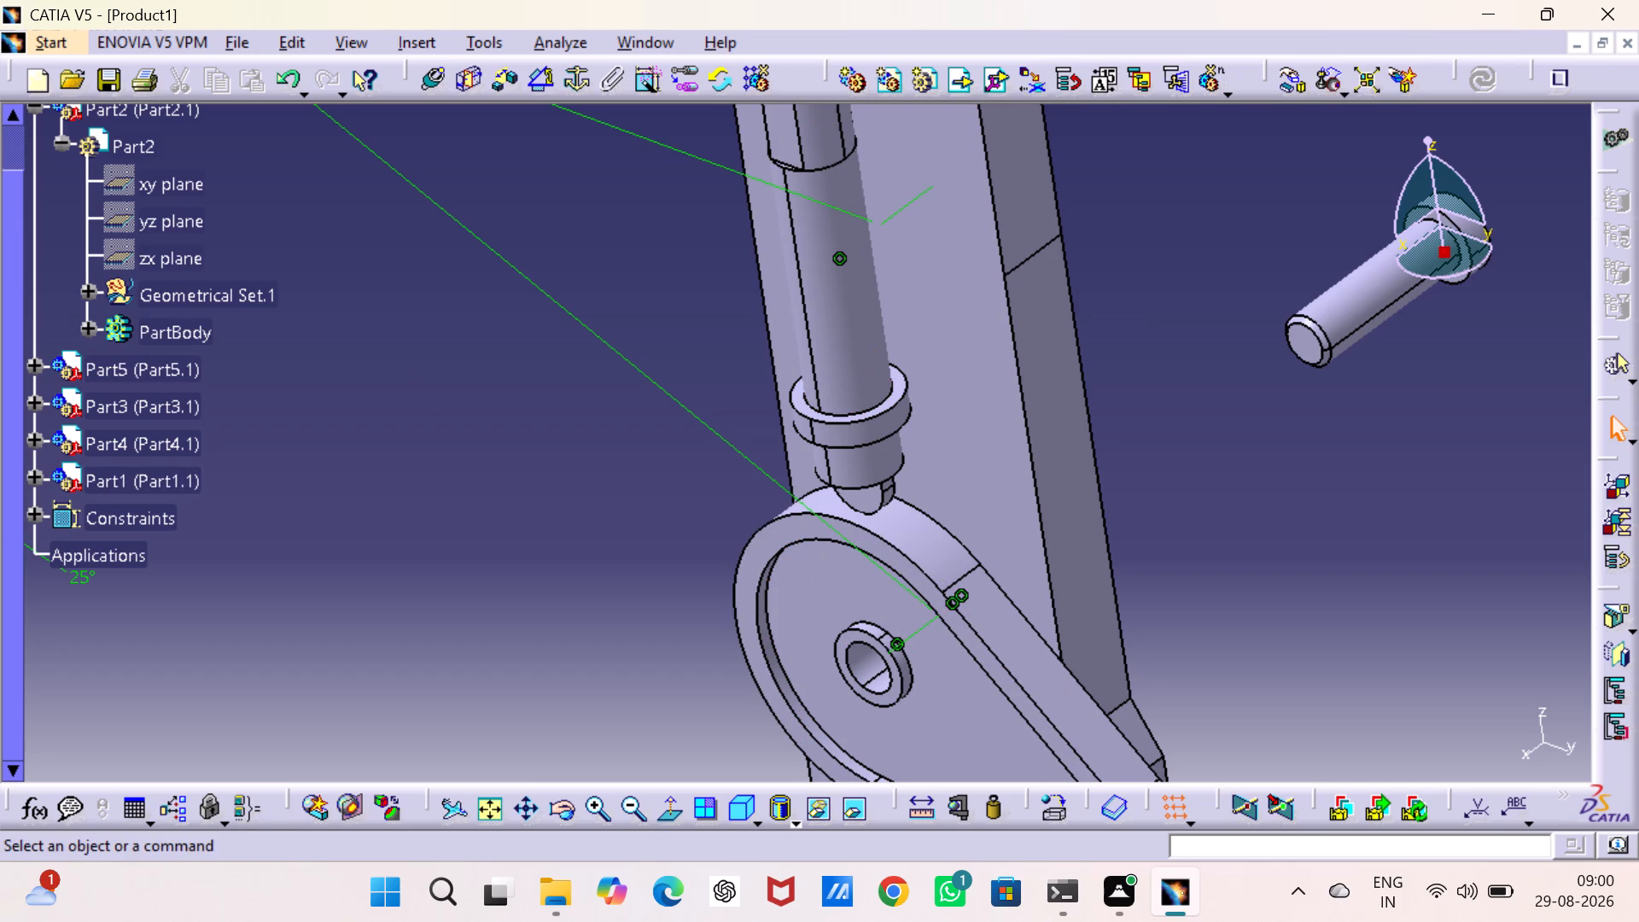
right_click(79, 575)
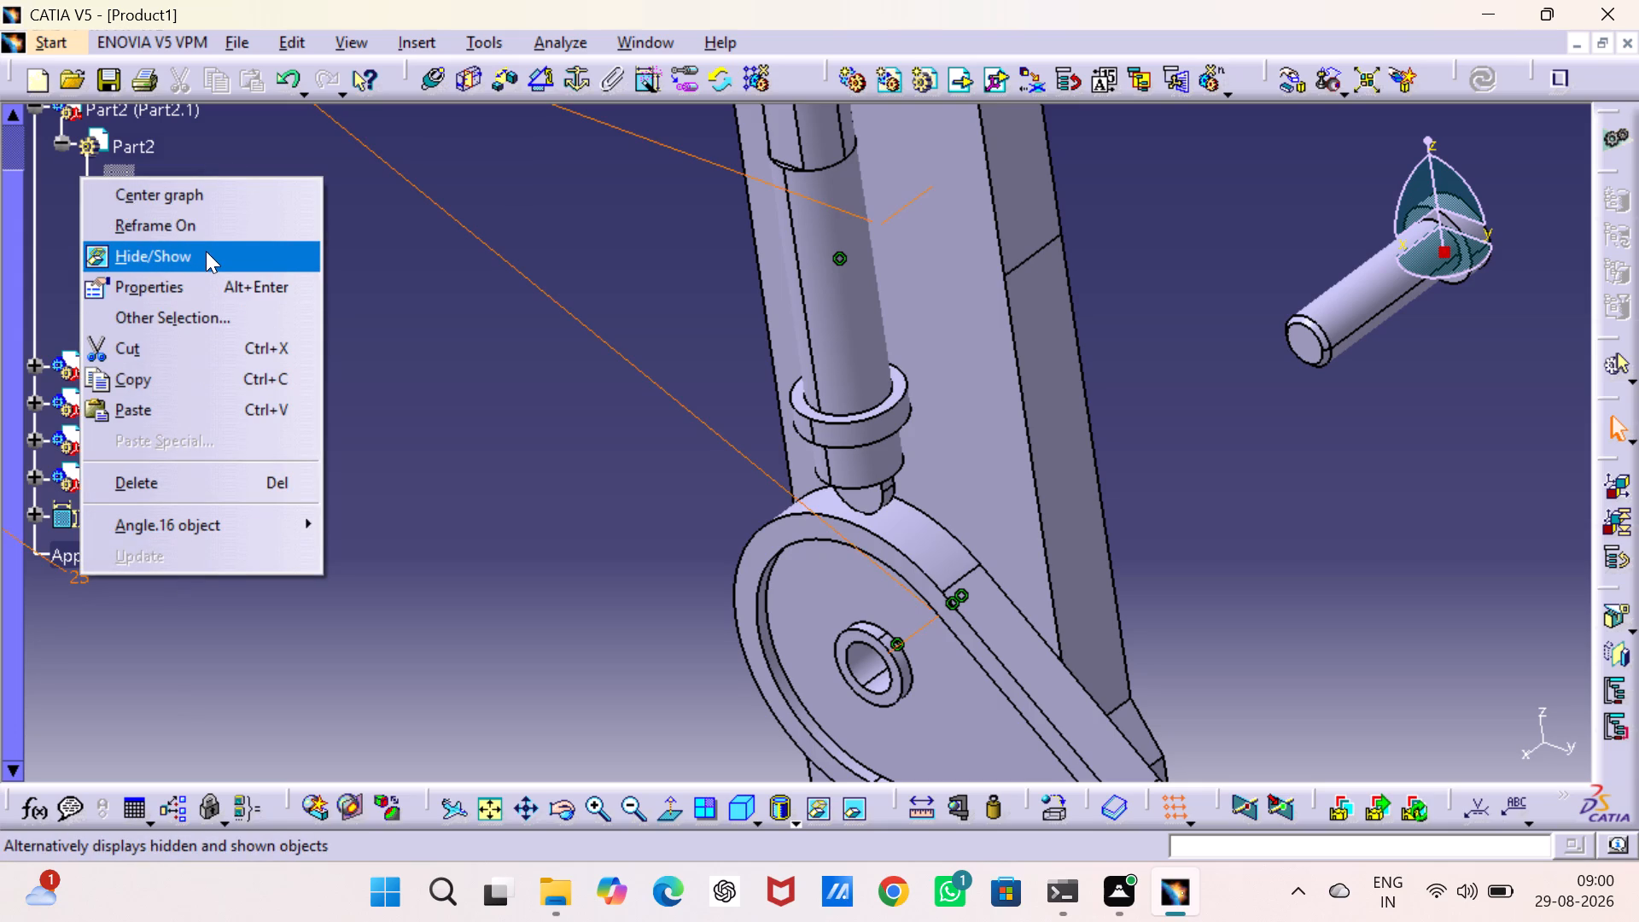
click(206, 251)
click(369, 341)
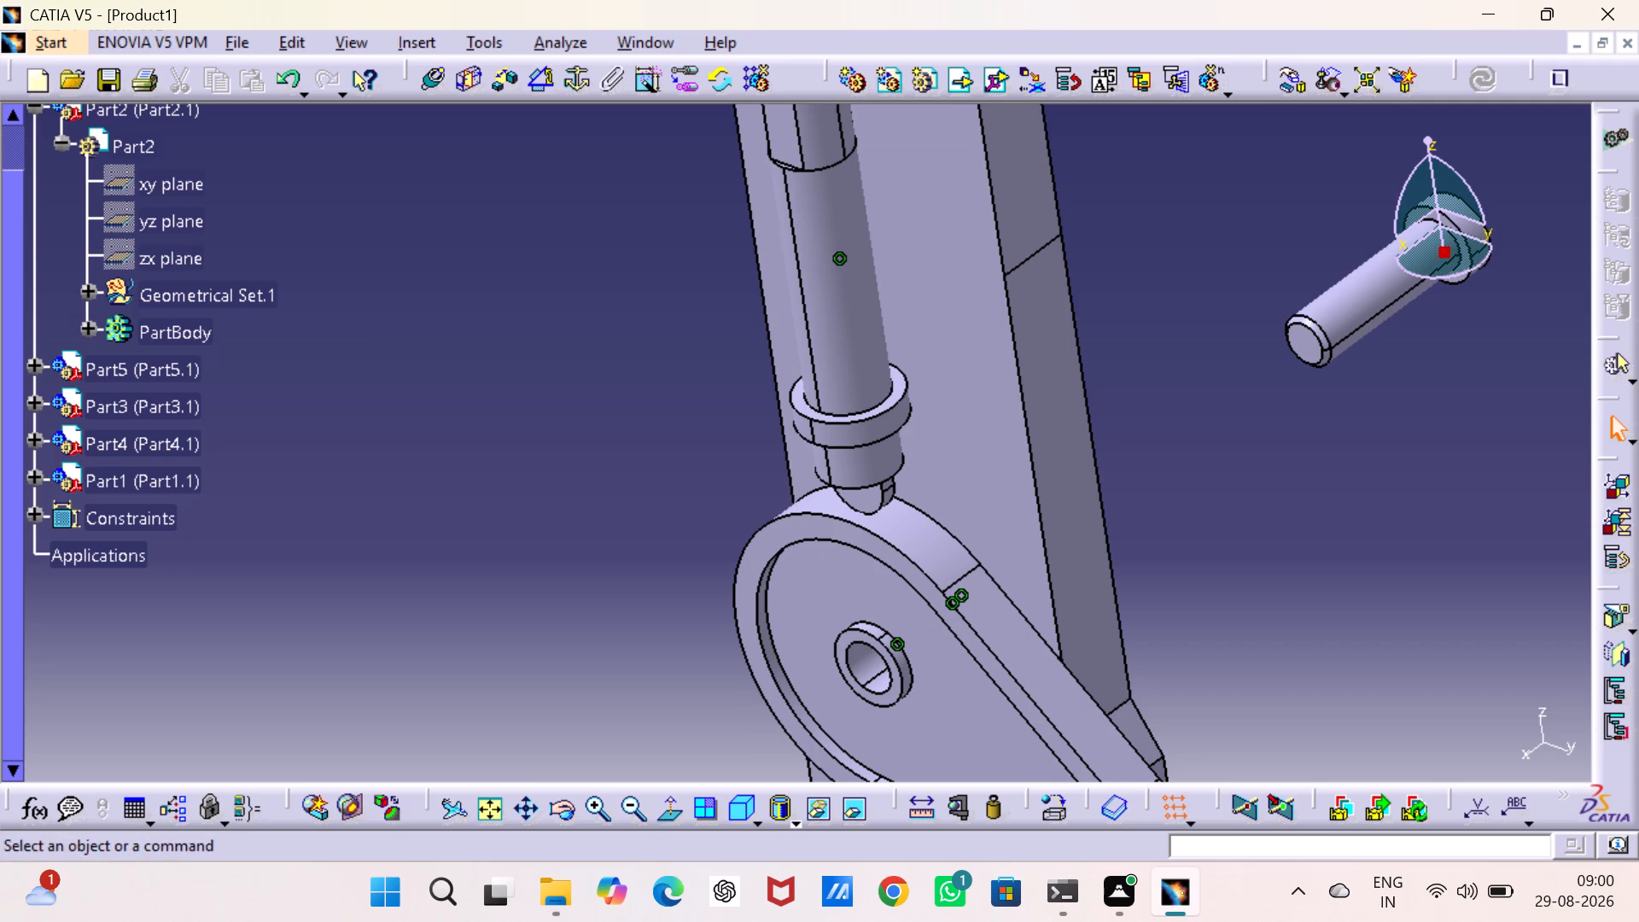
scroll(202, 291, up, 2)
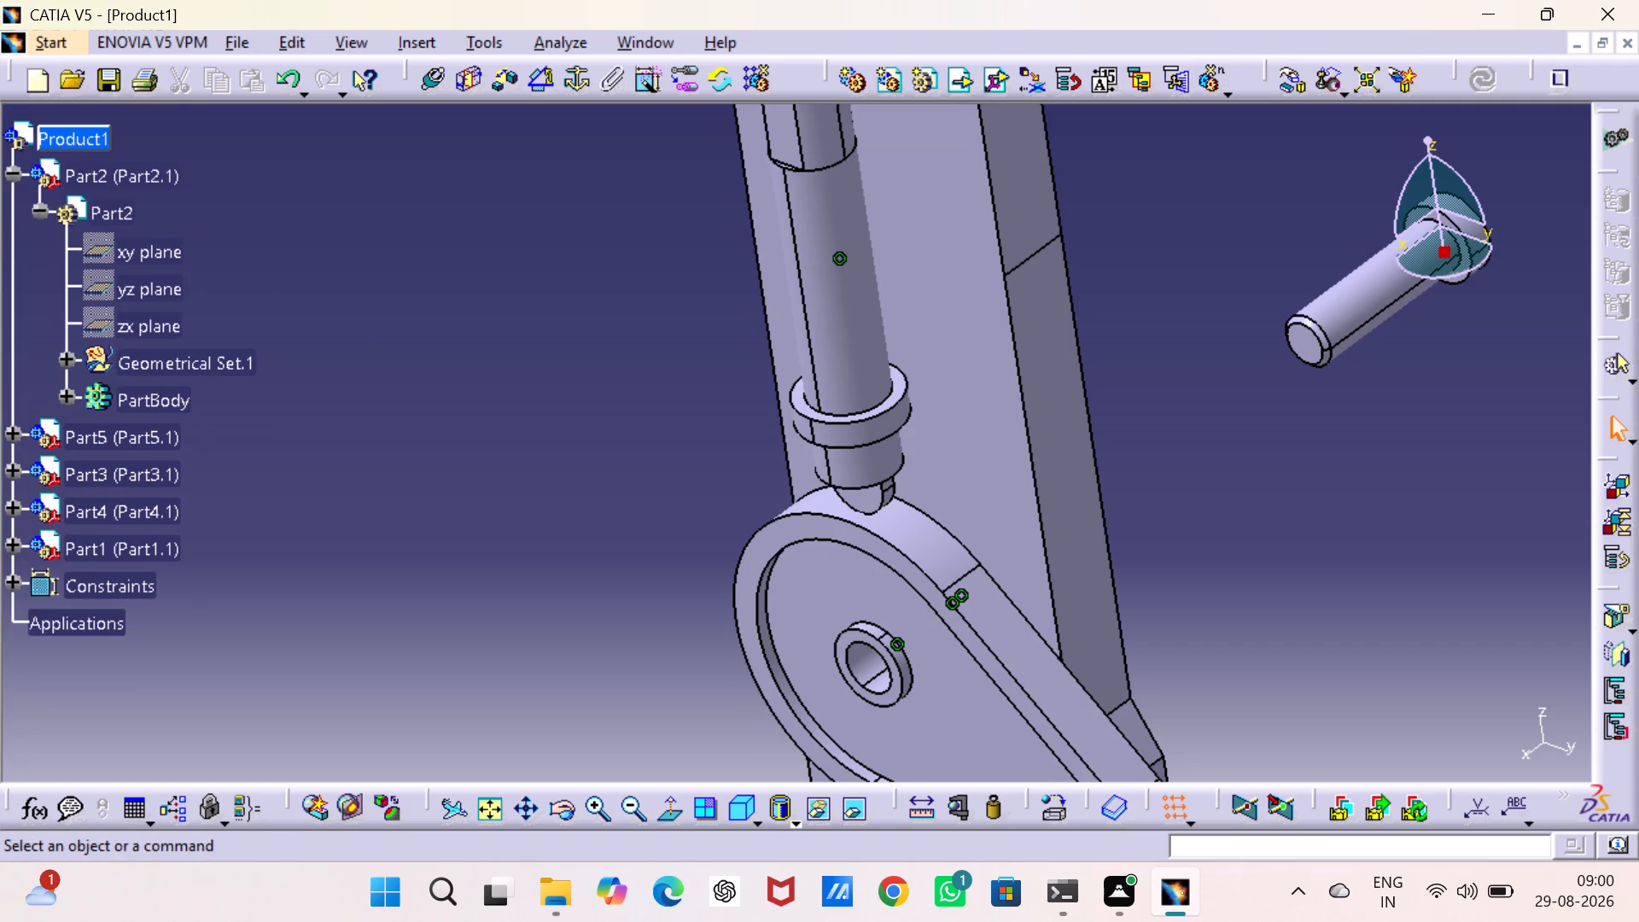
Insert the existing component file bush into Product1 as a second bush.
right_click(46, 200)
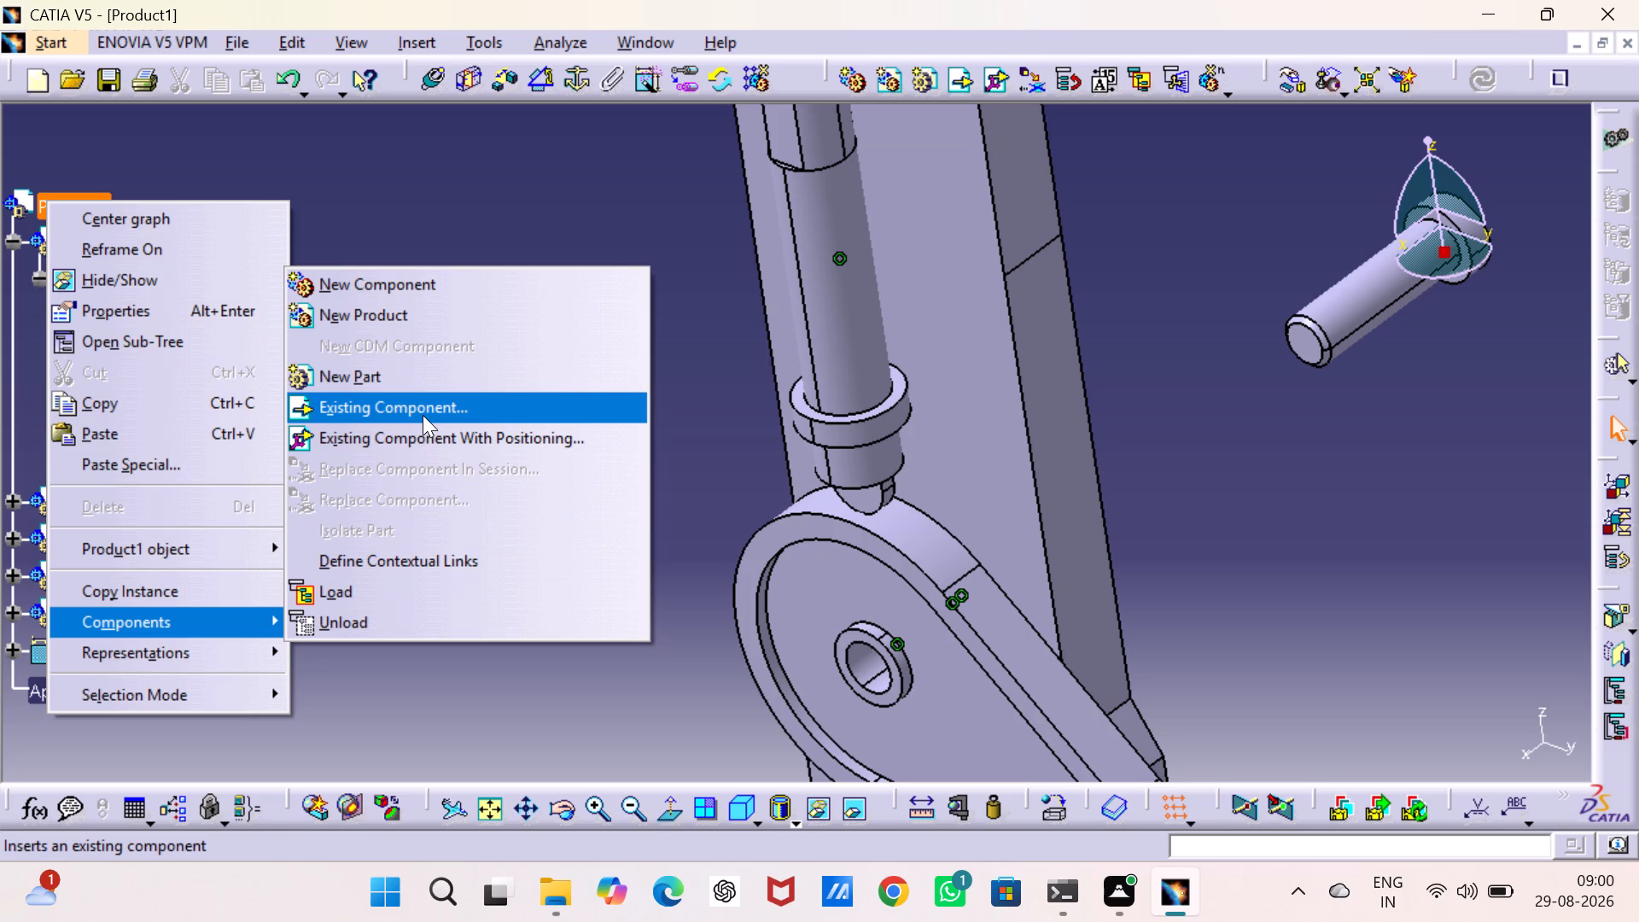
click(423, 415)
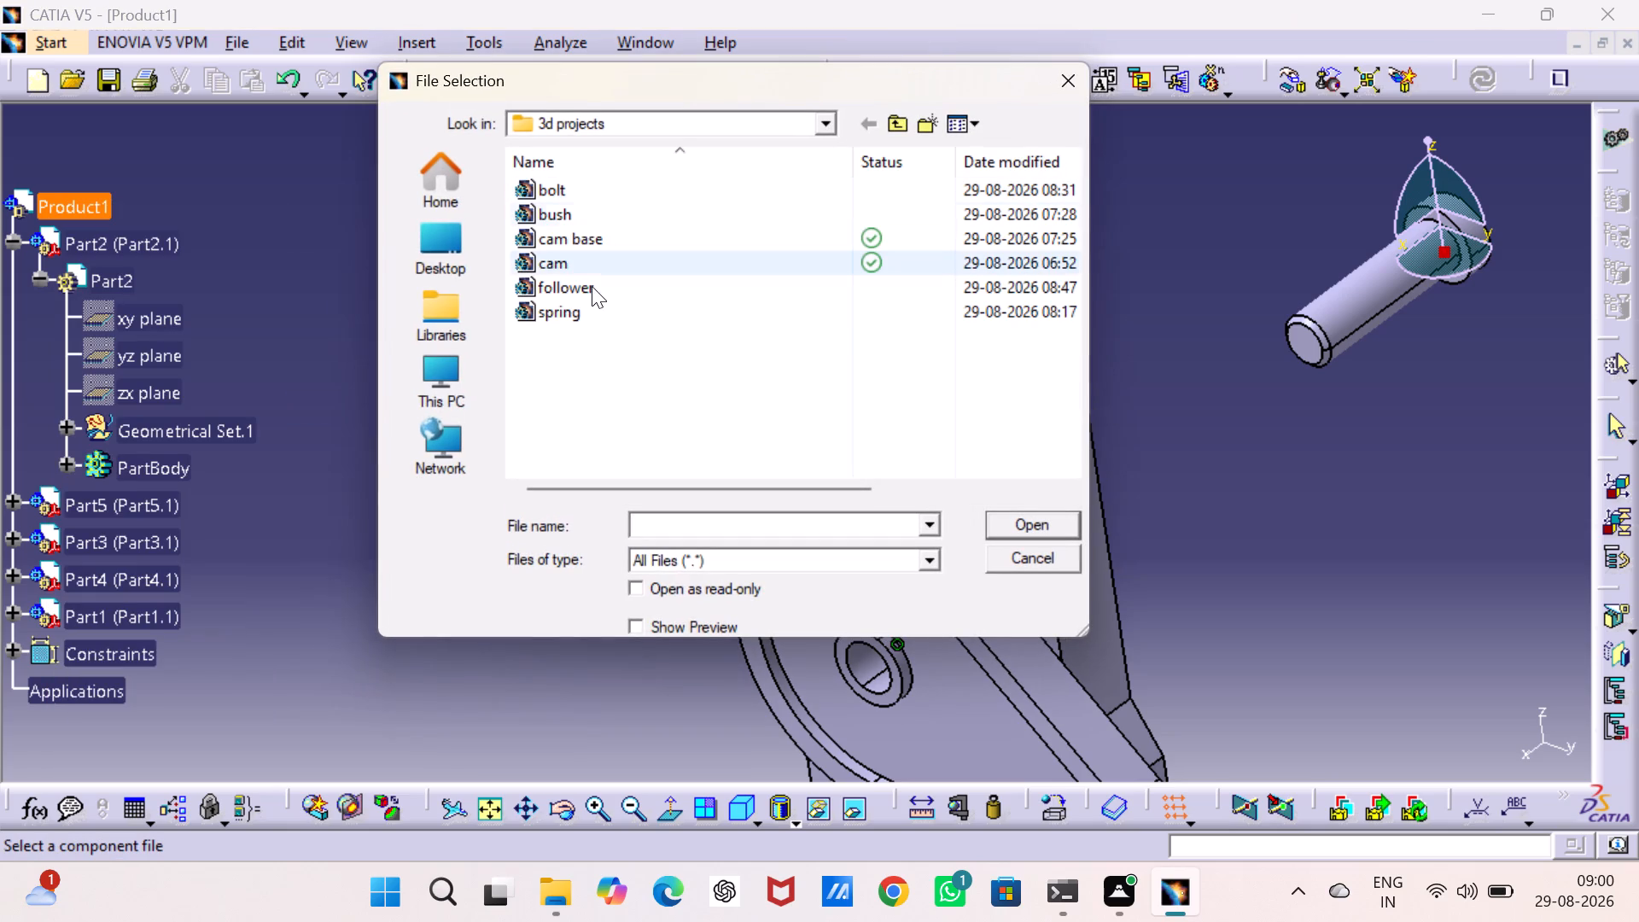
click(594, 218)
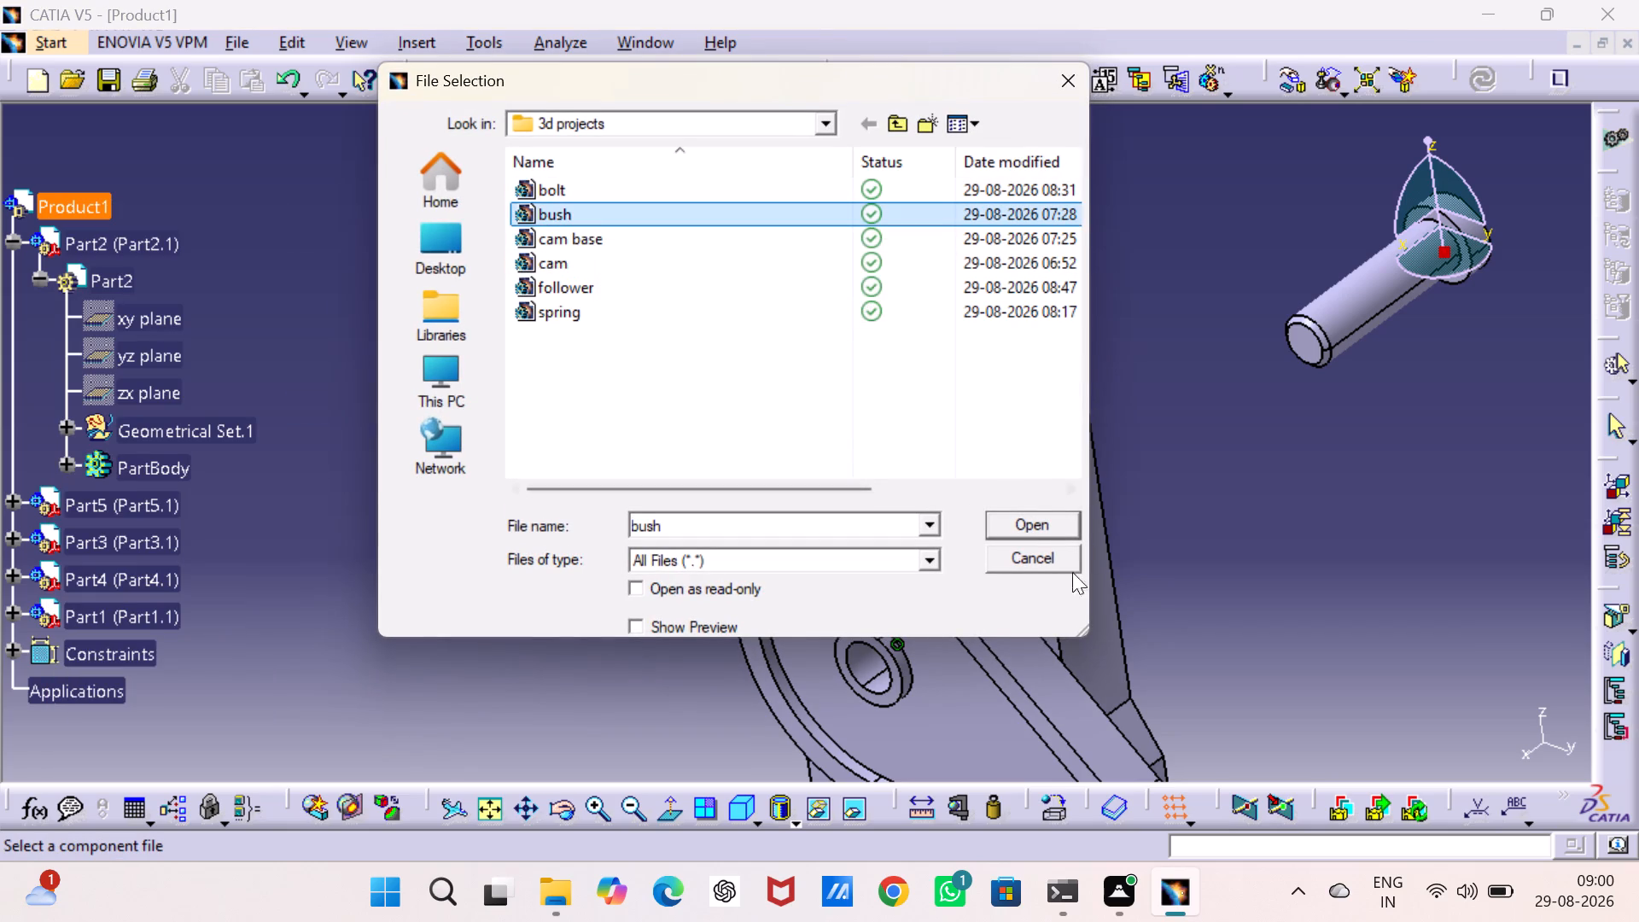
click(1029, 523)
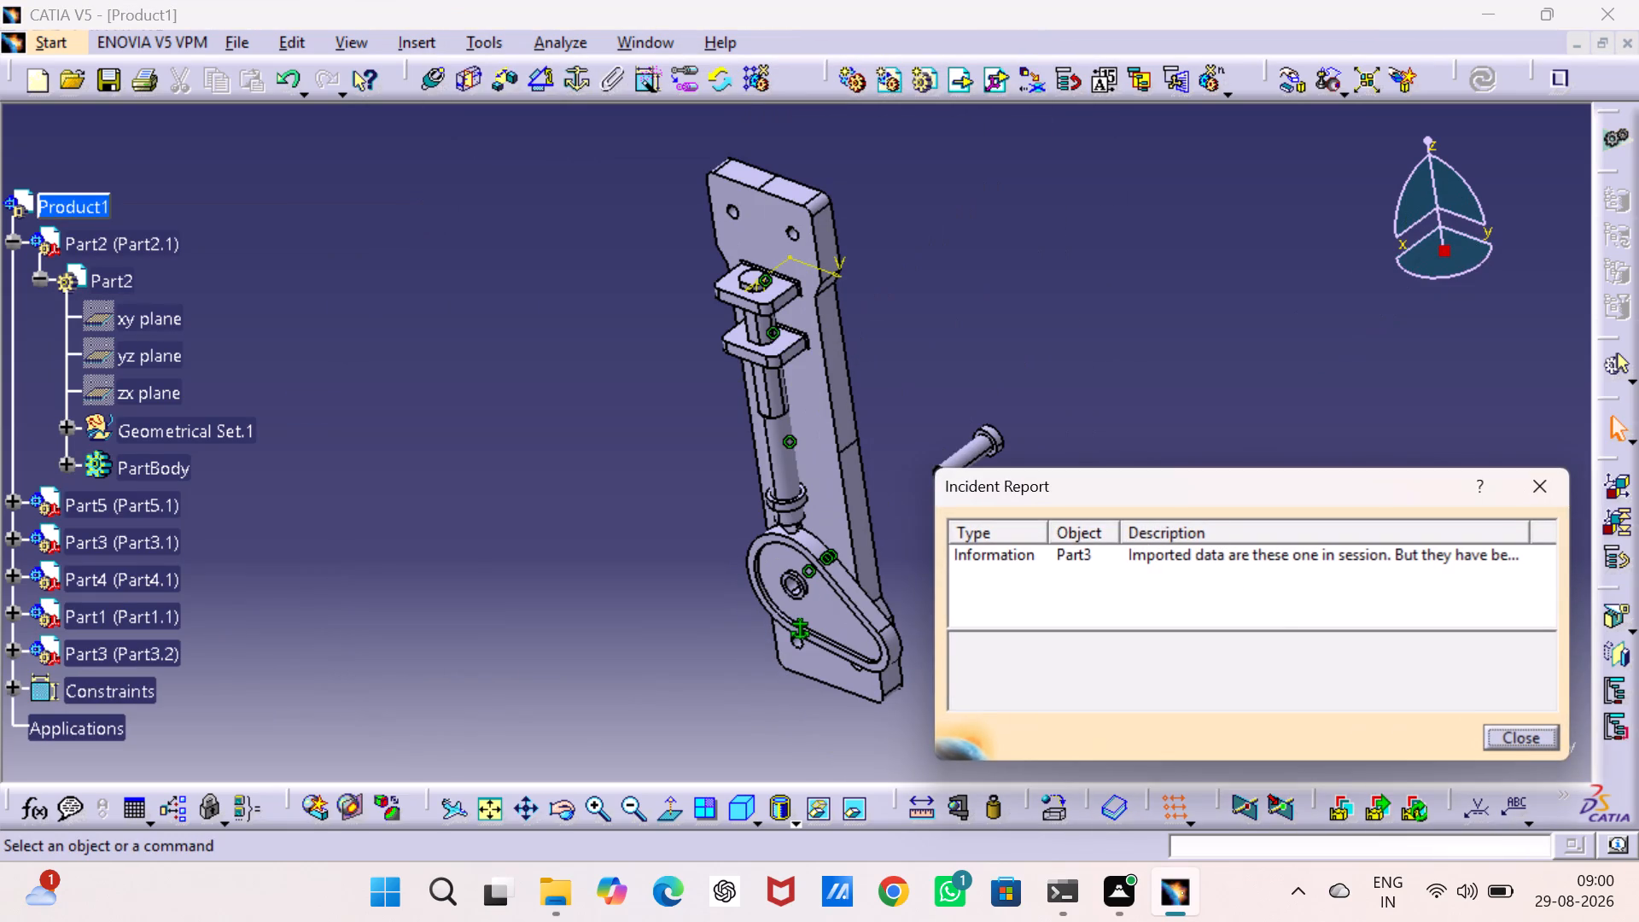
click(1543, 489)
click(1230, 524)
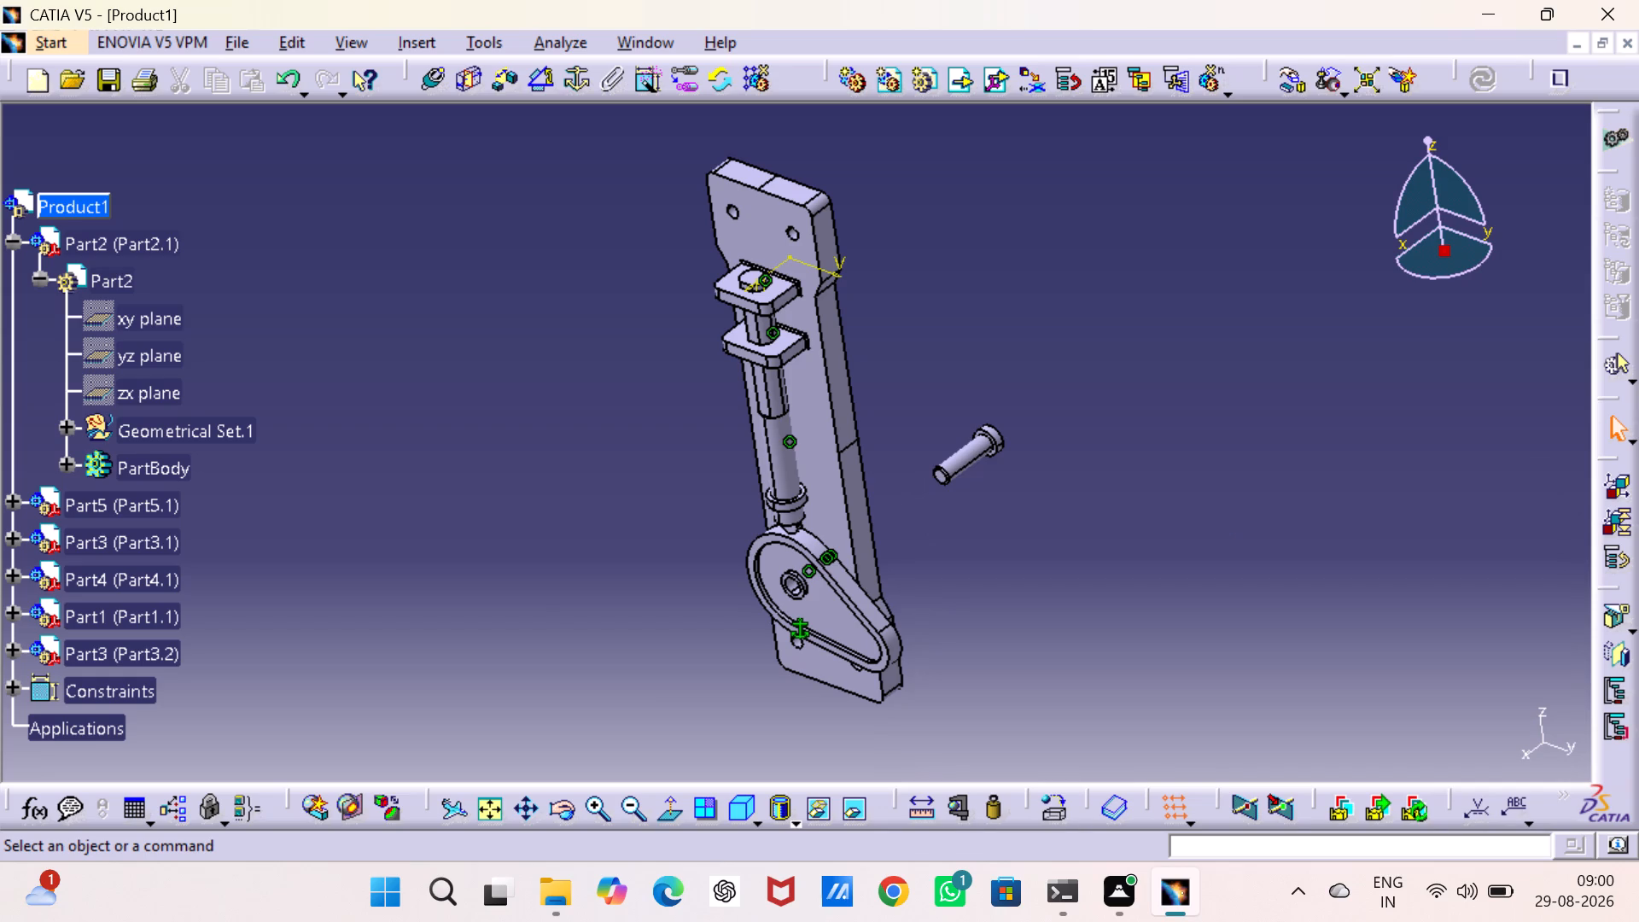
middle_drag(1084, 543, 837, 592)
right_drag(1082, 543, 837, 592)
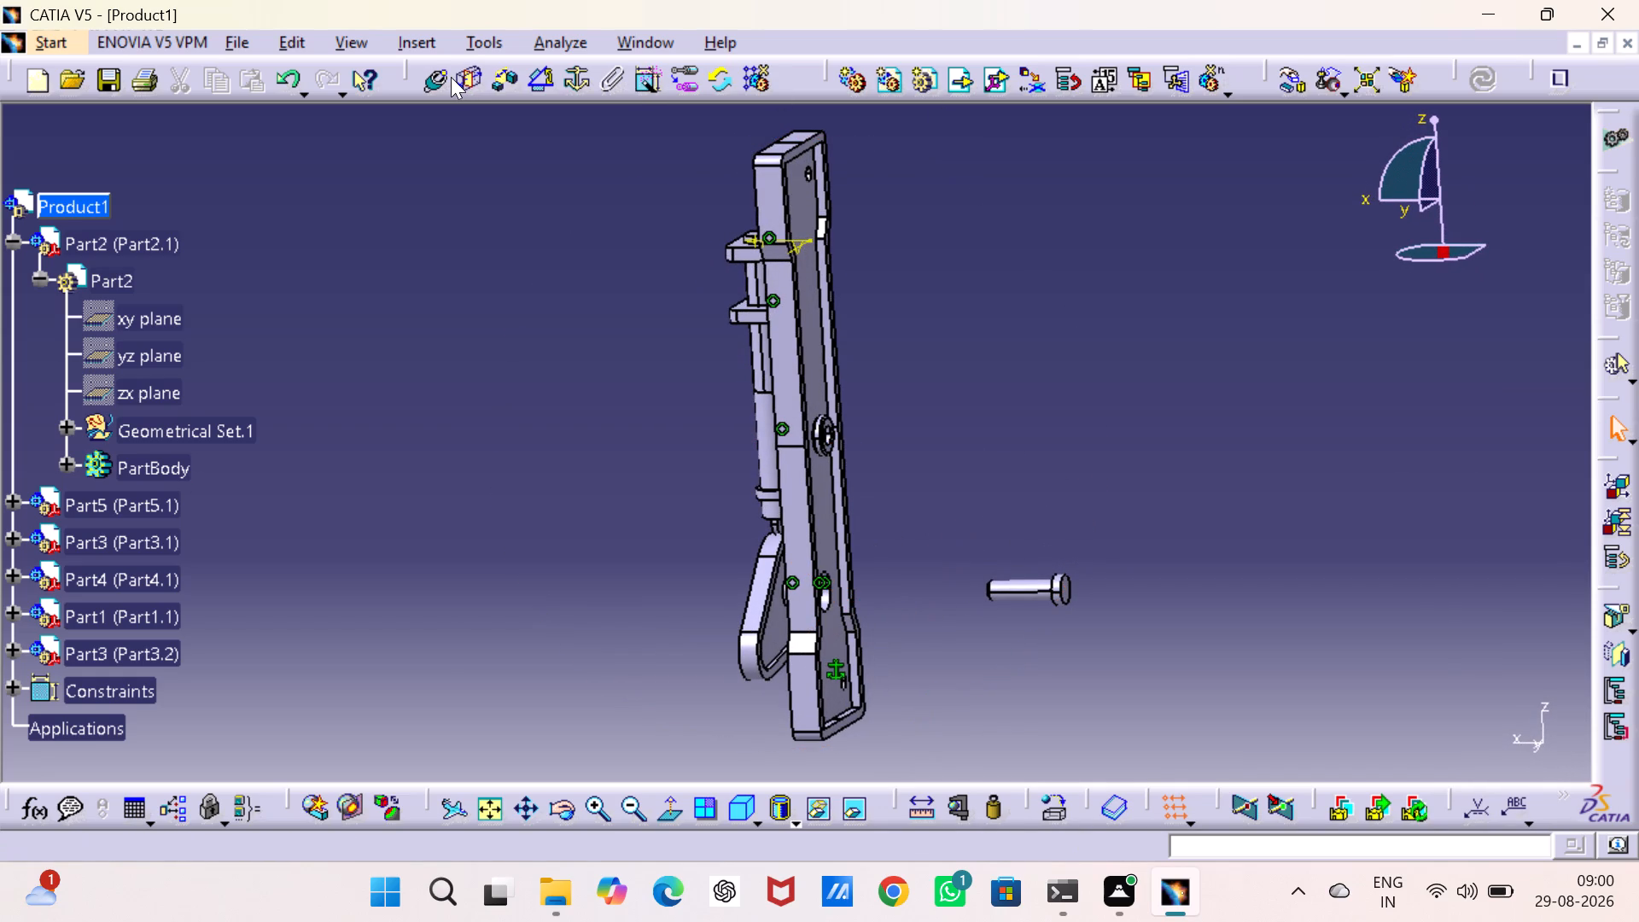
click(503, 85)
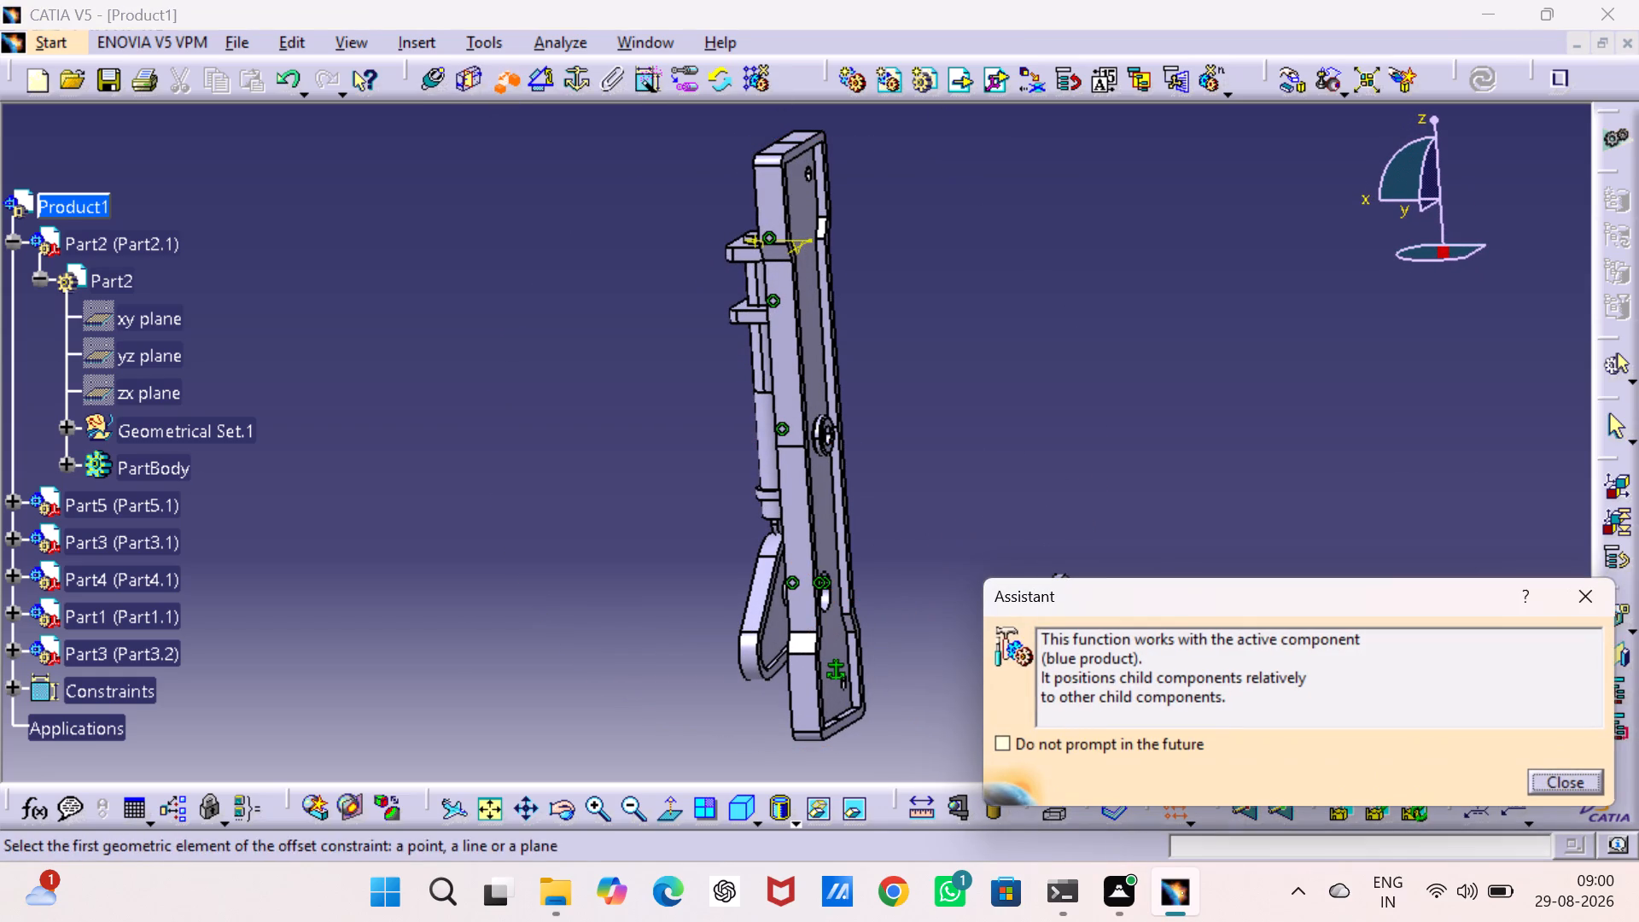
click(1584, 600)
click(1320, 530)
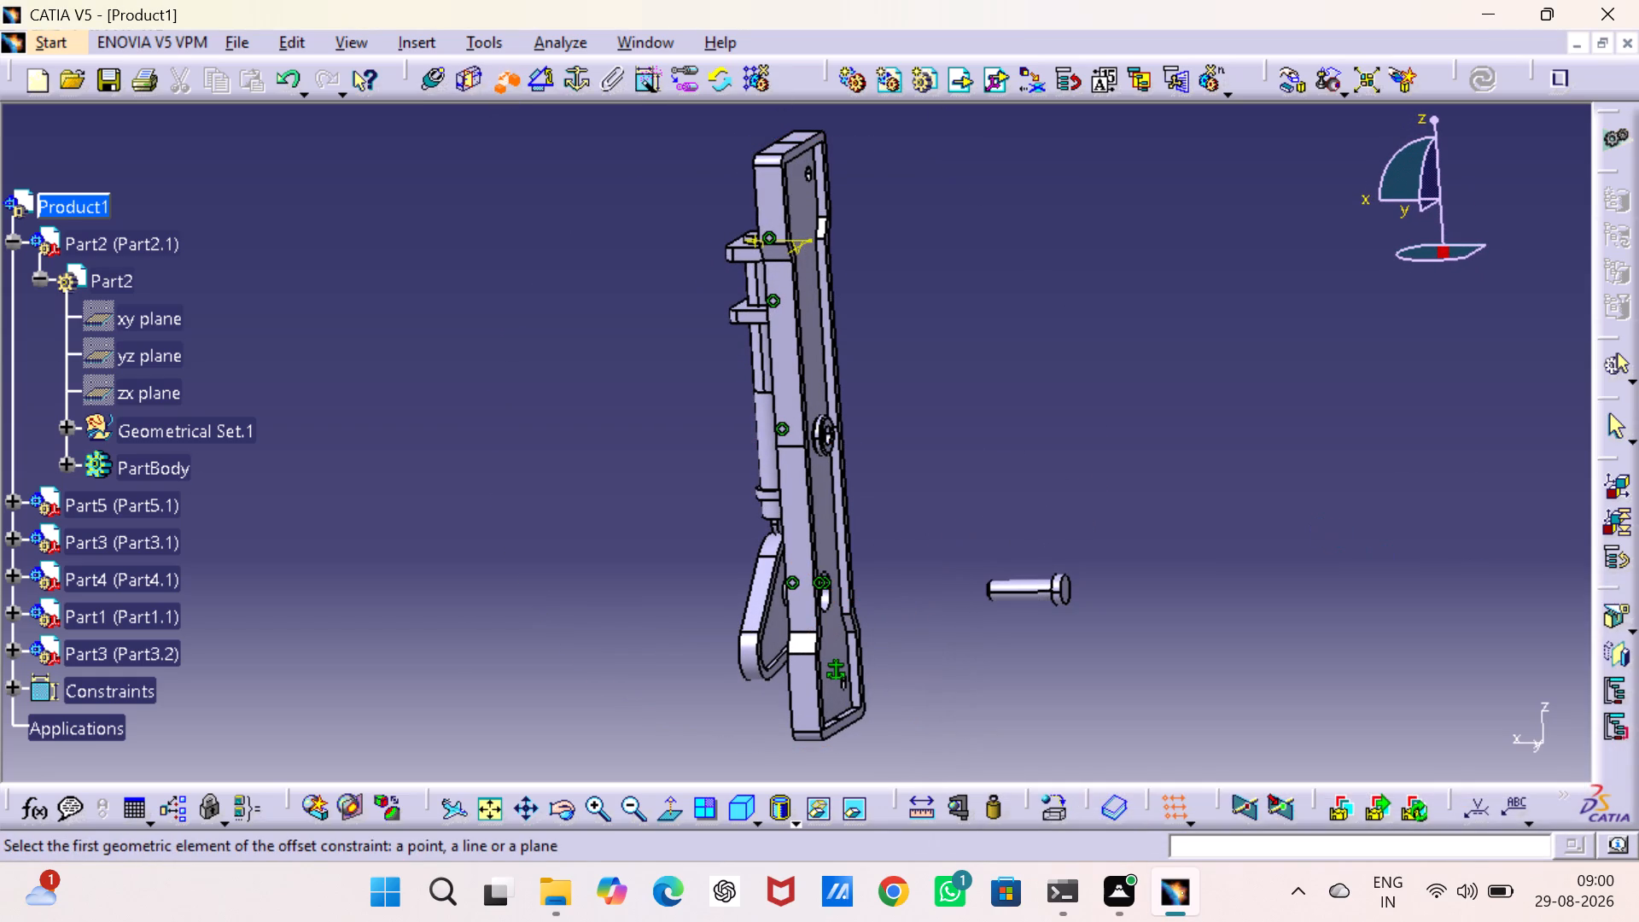
Move the newly inserted bush (Part3.2) along the Y and X axes with Manipulation until it sits clear behind the back plate.
click(1292, 90)
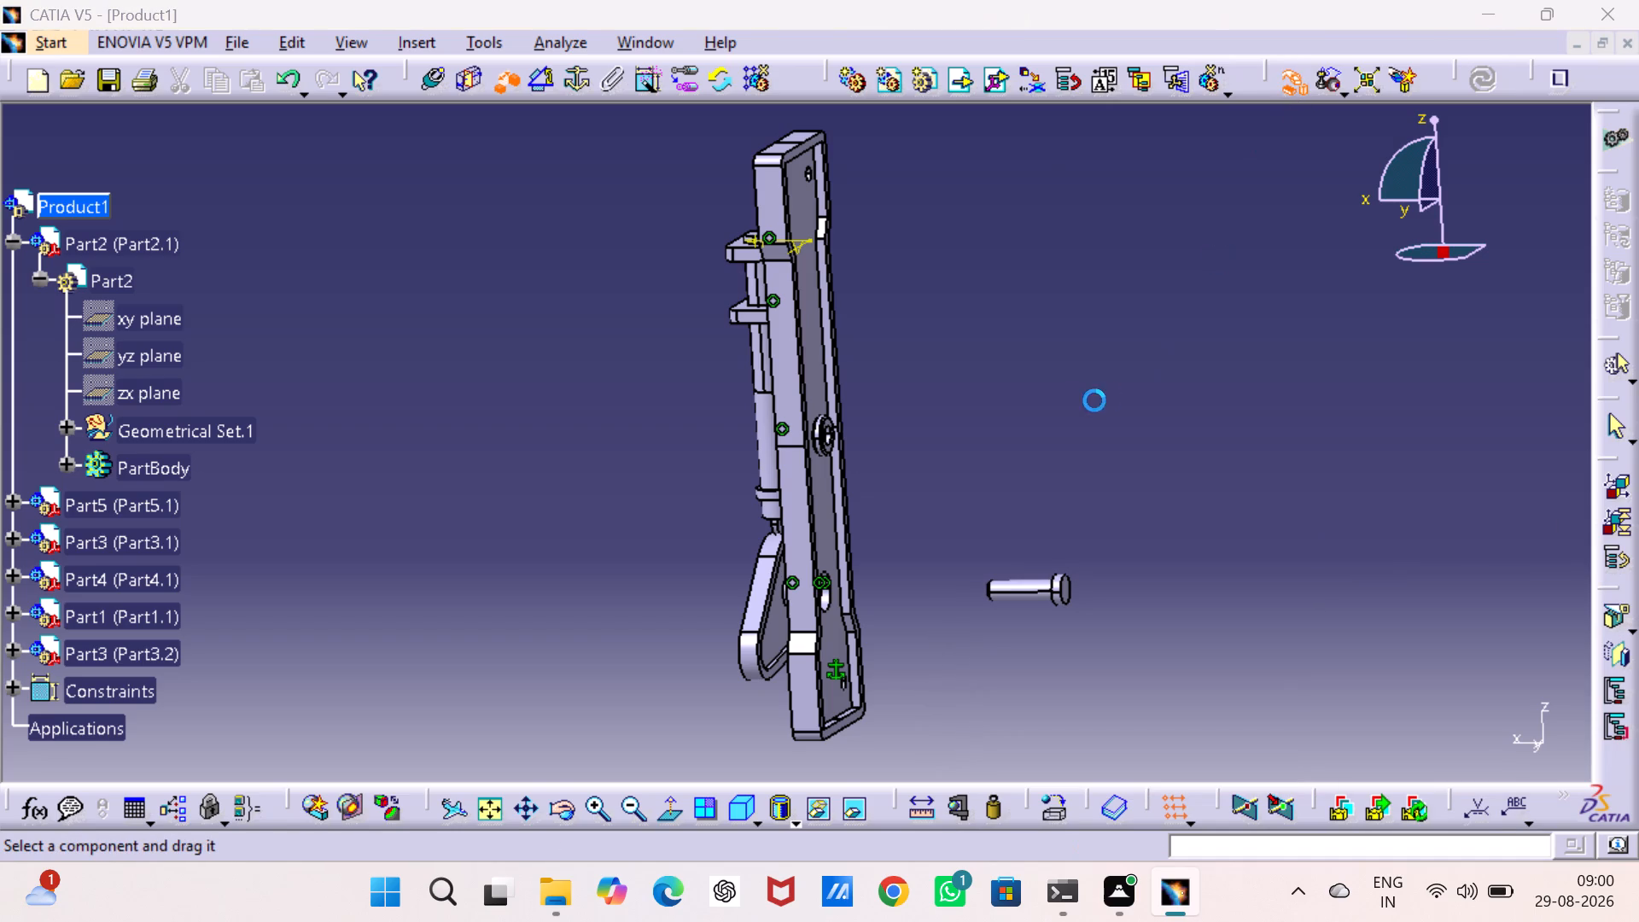
click(1420, 590)
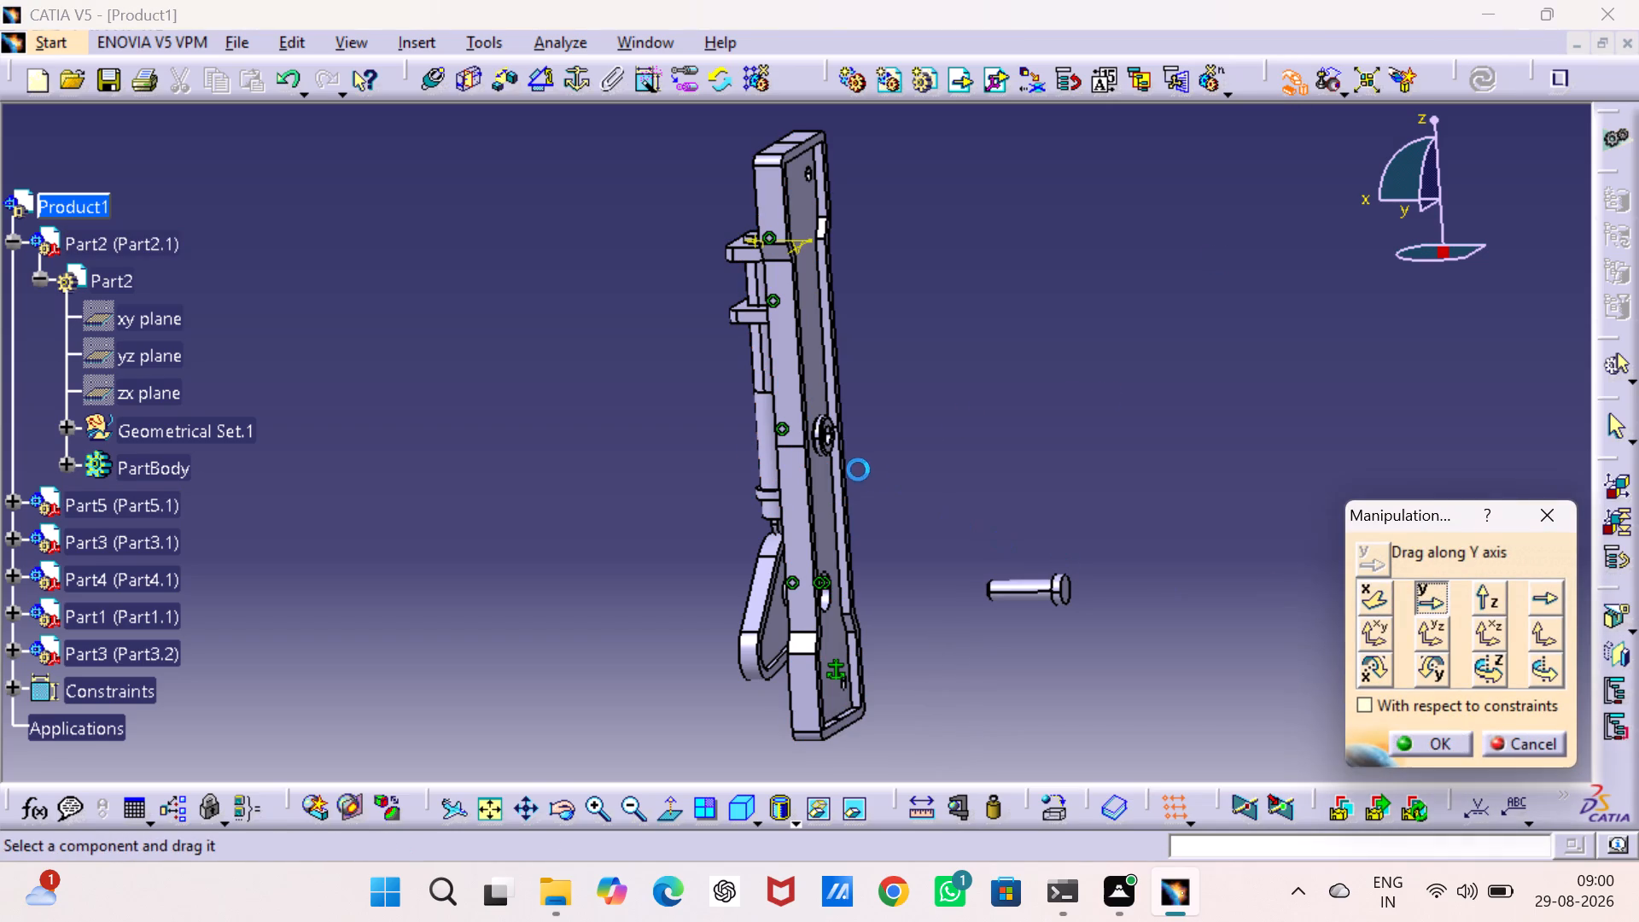
drag(819, 439, 954, 475)
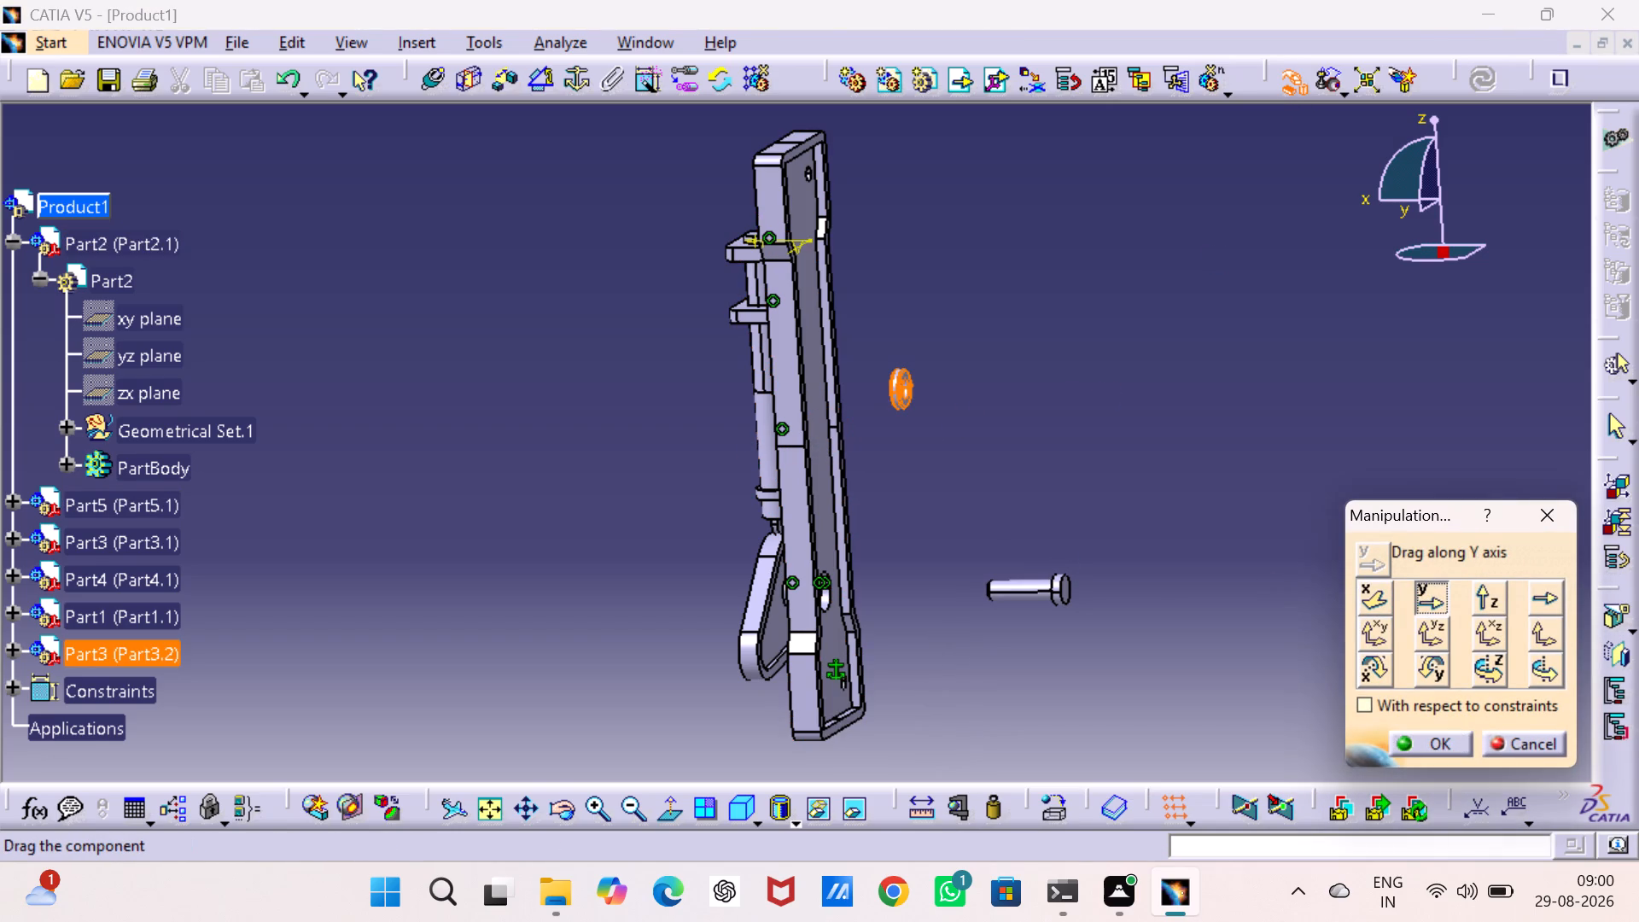
drag(954, 475, 868, 505)
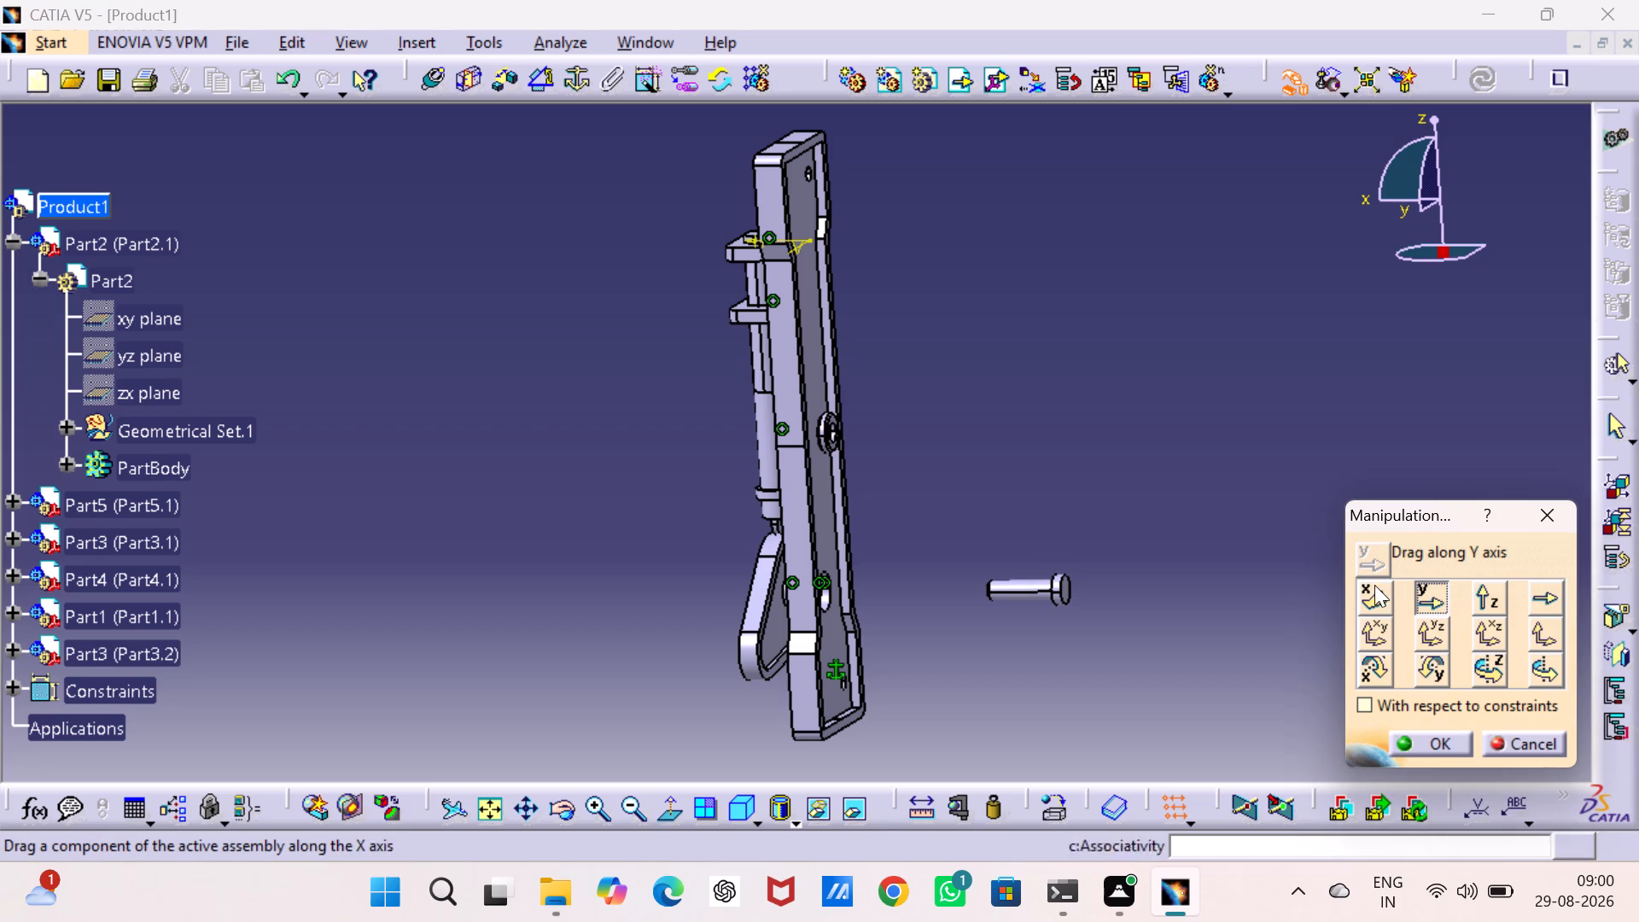
click(1374, 586)
drag(836, 438, 848, 445)
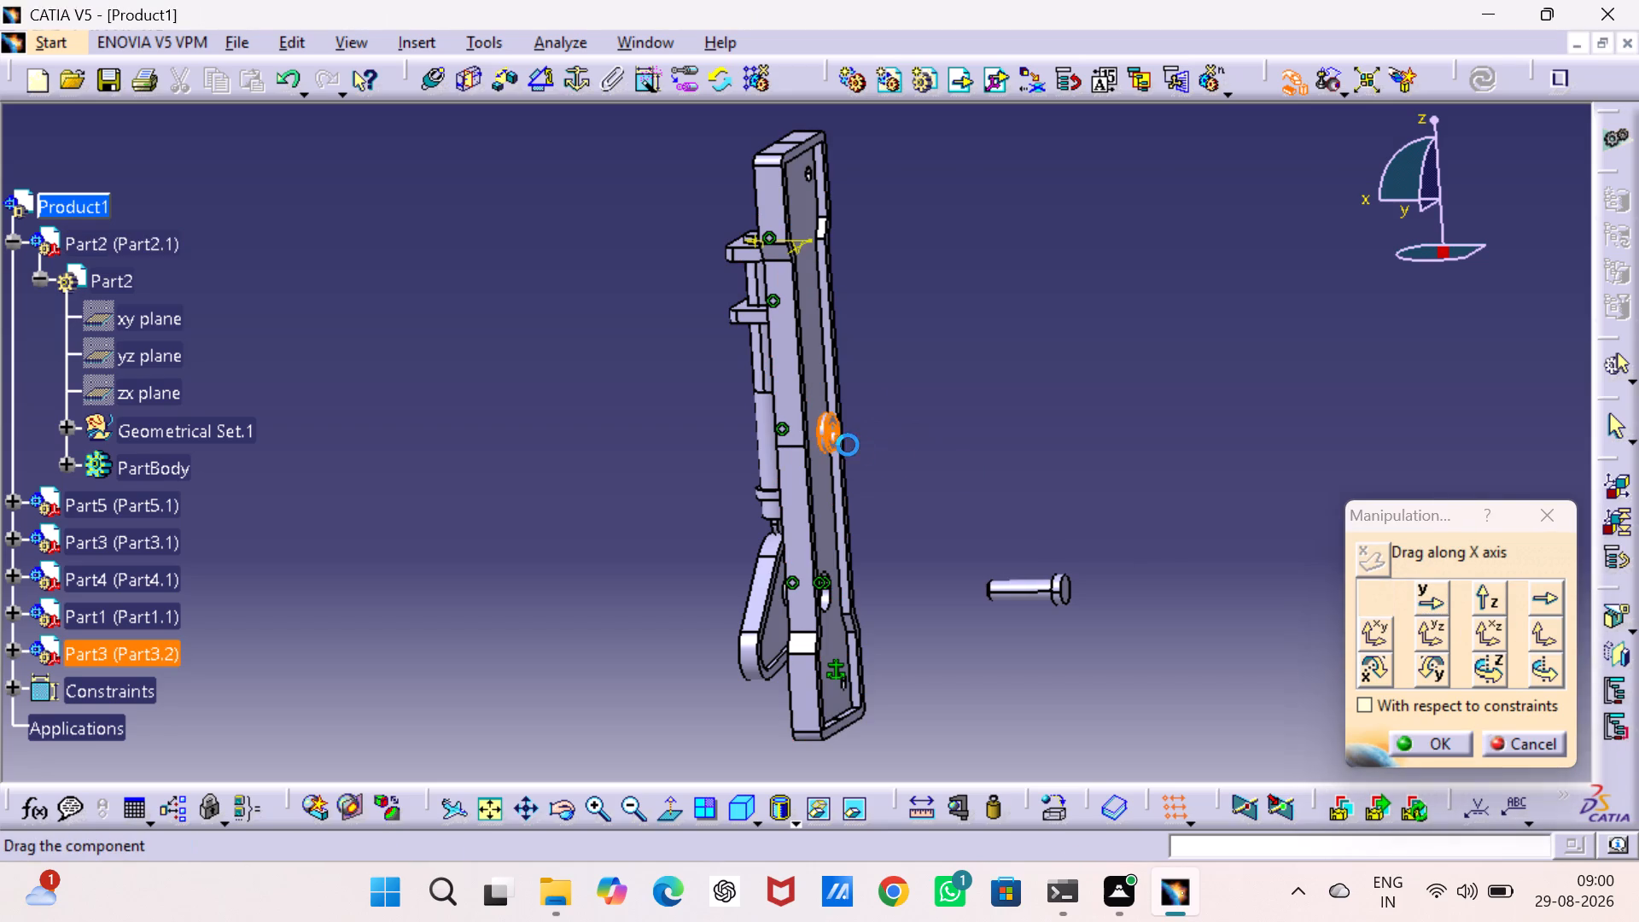
drag(848, 445, 1024, 516)
click(1182, 534)
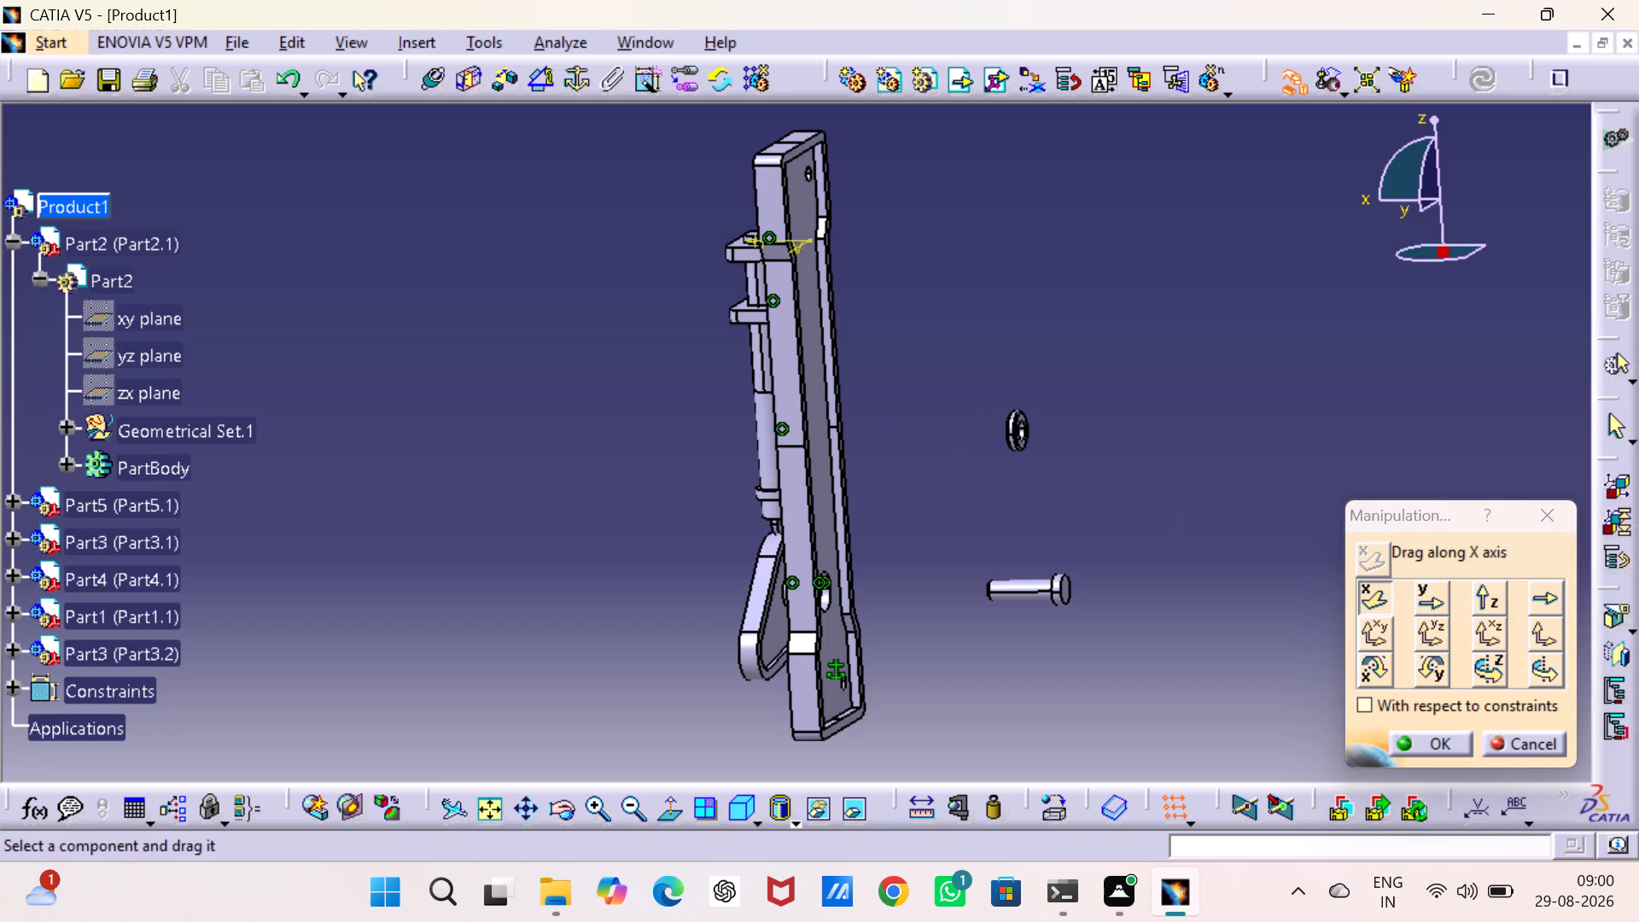
middle_drag(950, 534, 971, 537)
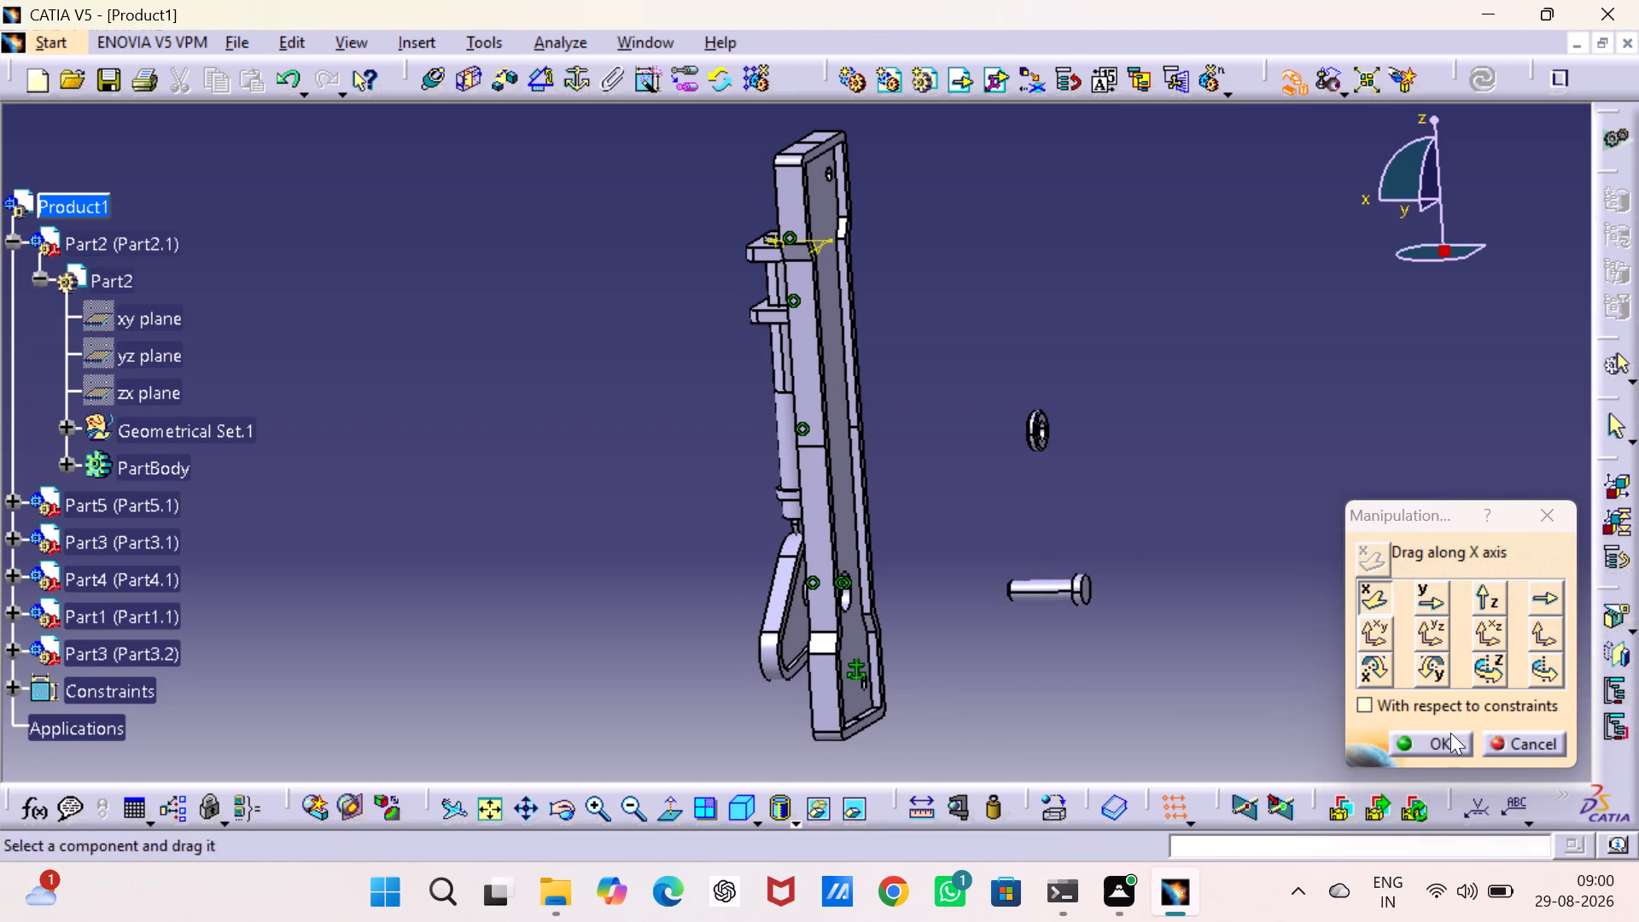
click(1446, 743)
click(1308, 604)
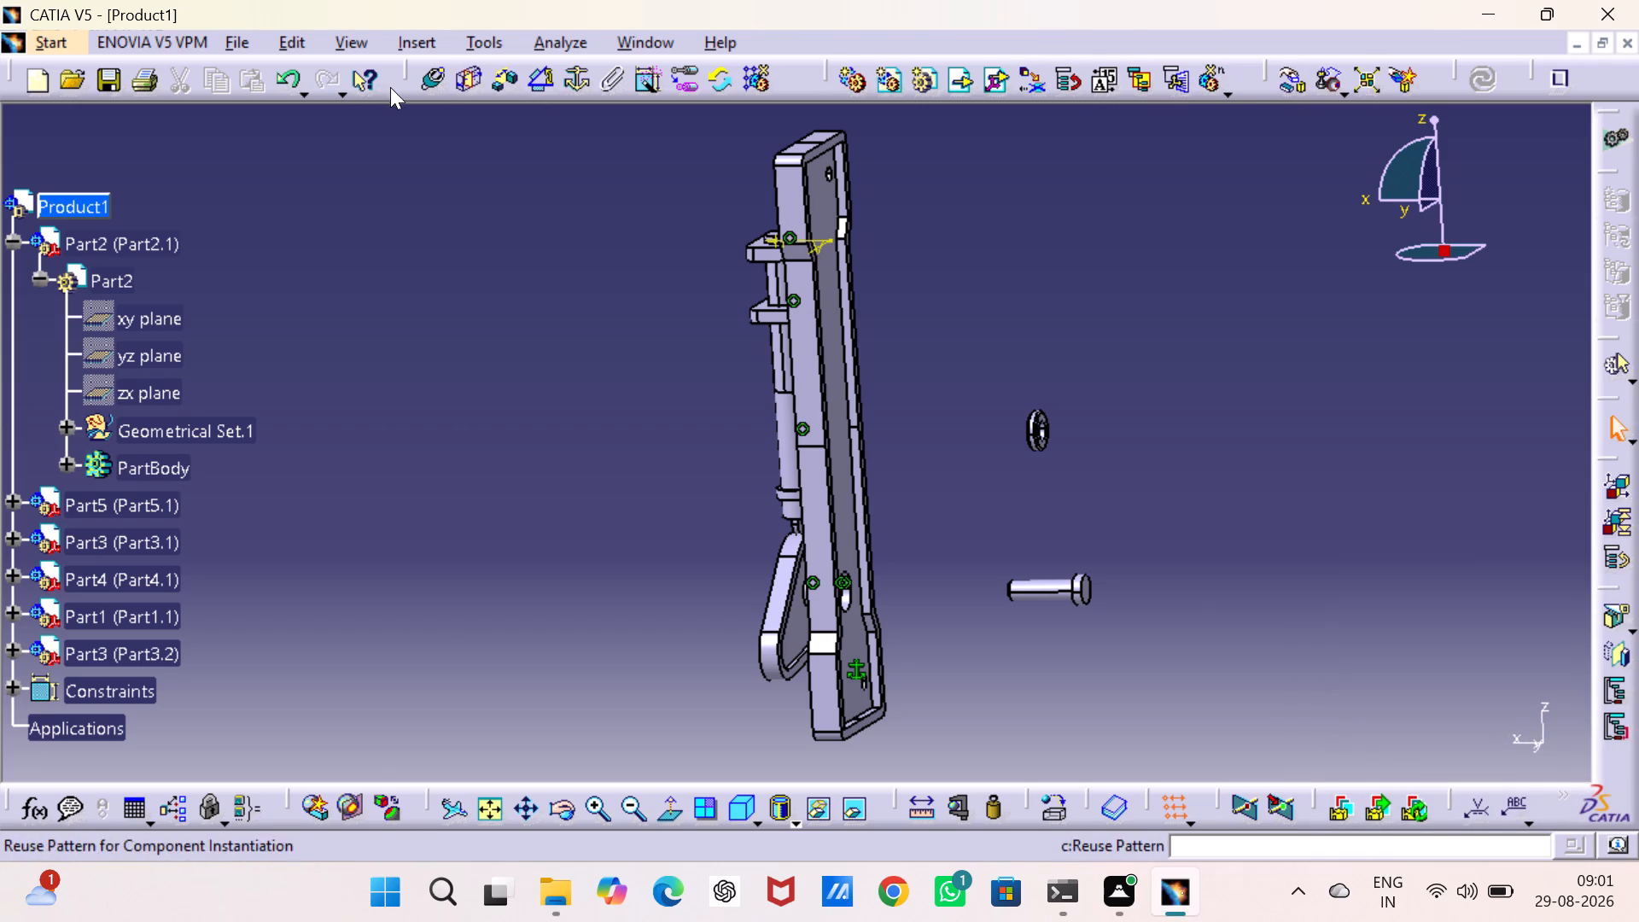
Add a coincidence constraint between the axis of the back plate's large lower hole and the second bush's axis, and update the assembly.
click(427, 77)
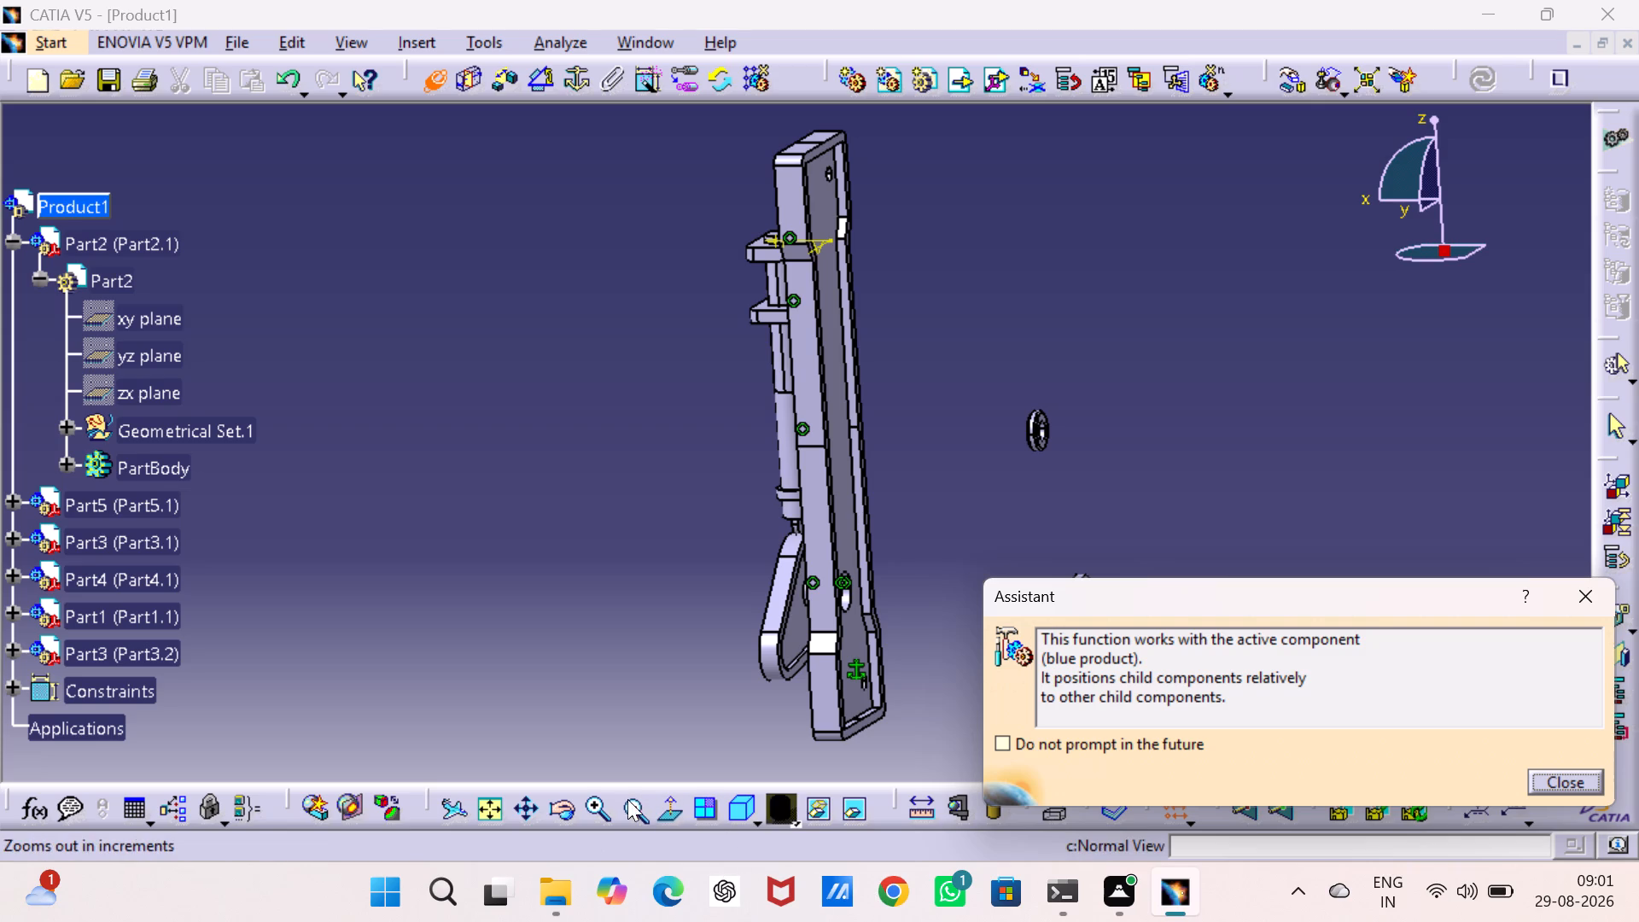
double_click(598, 805)
double_click(598, 799)
middle_drag(592, 680, 391, 399)
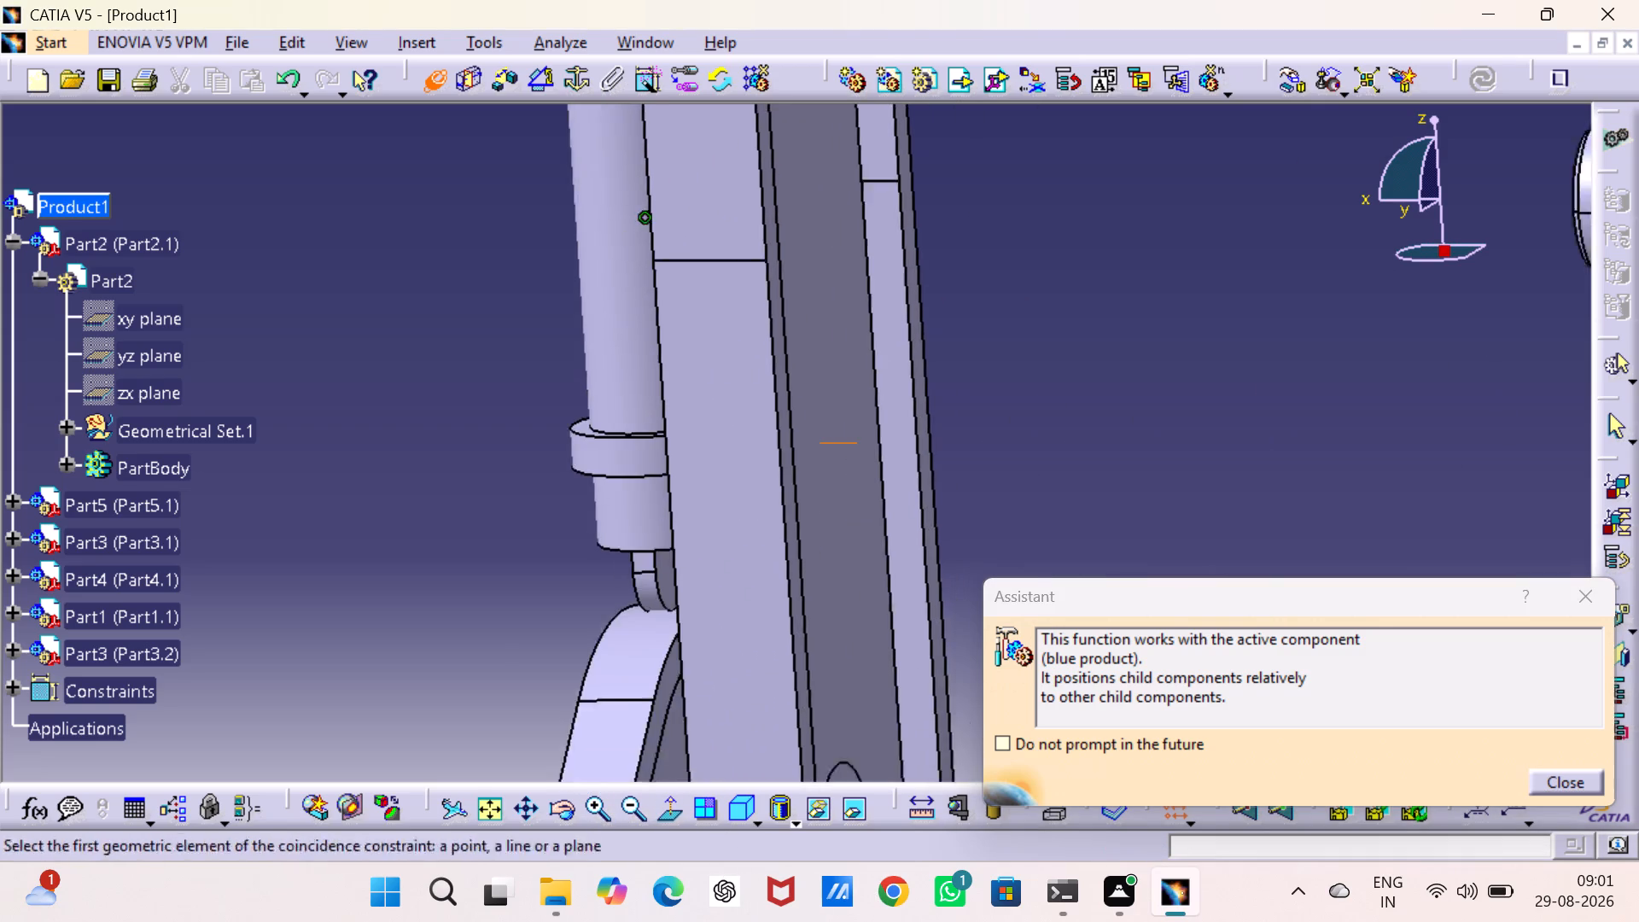
middle_drag(391, 399, 320, 285)
middle_drag(343, 393, 325, 148)
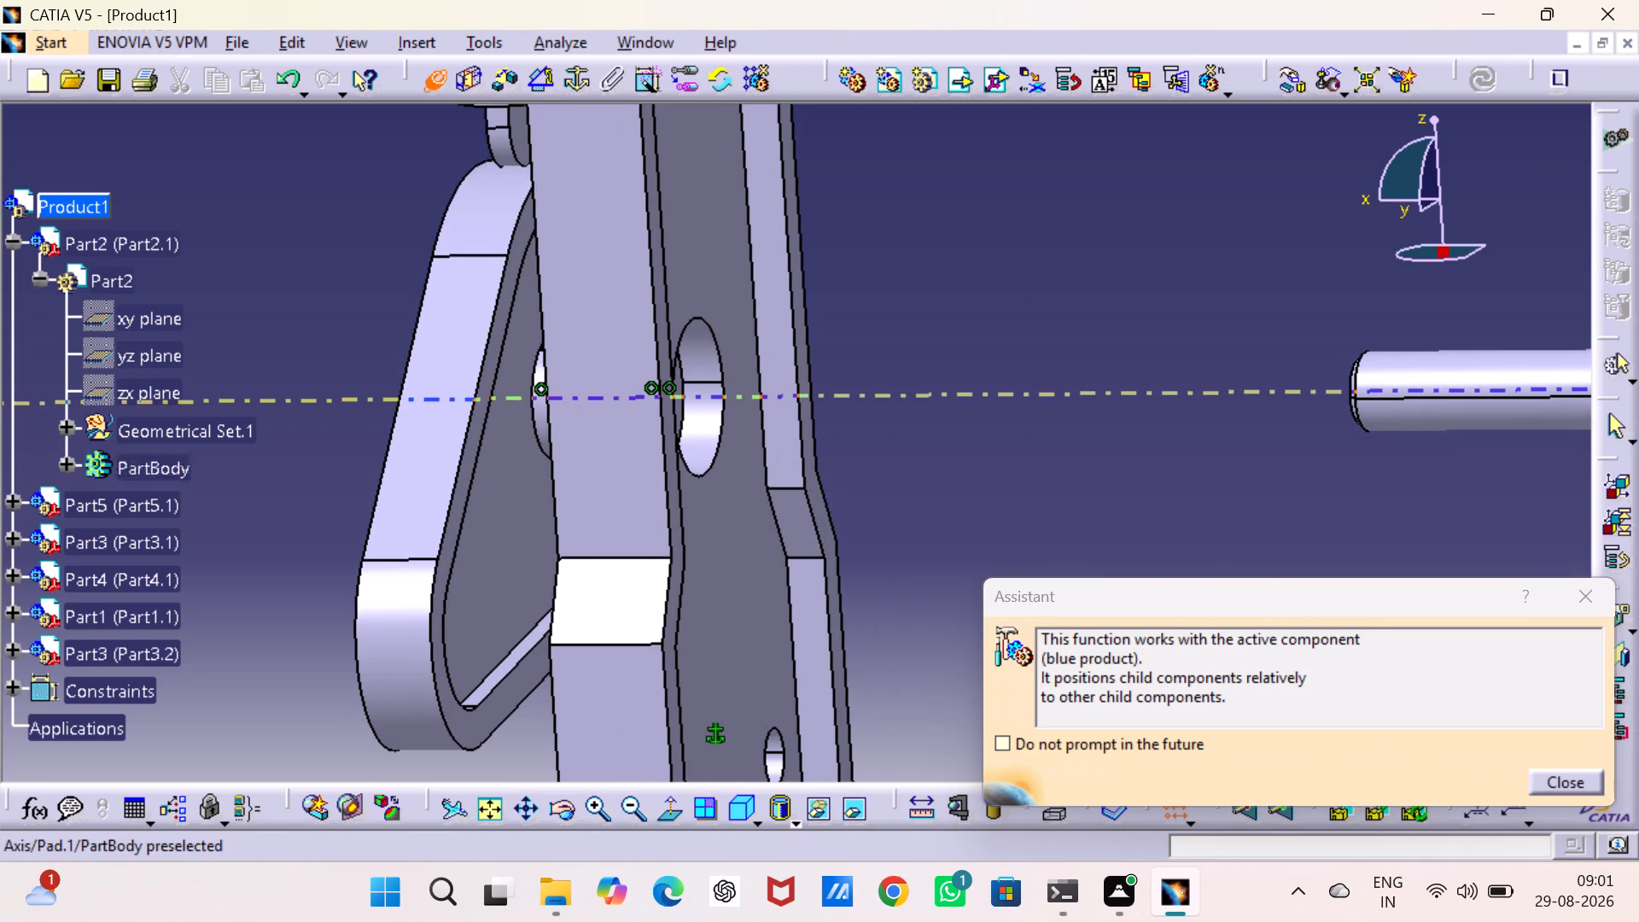
click(706, 399)
middle_drag(1026, 289, 678, 502)
middle_drag(856, 327, 825, 542)
click(1066, 193)
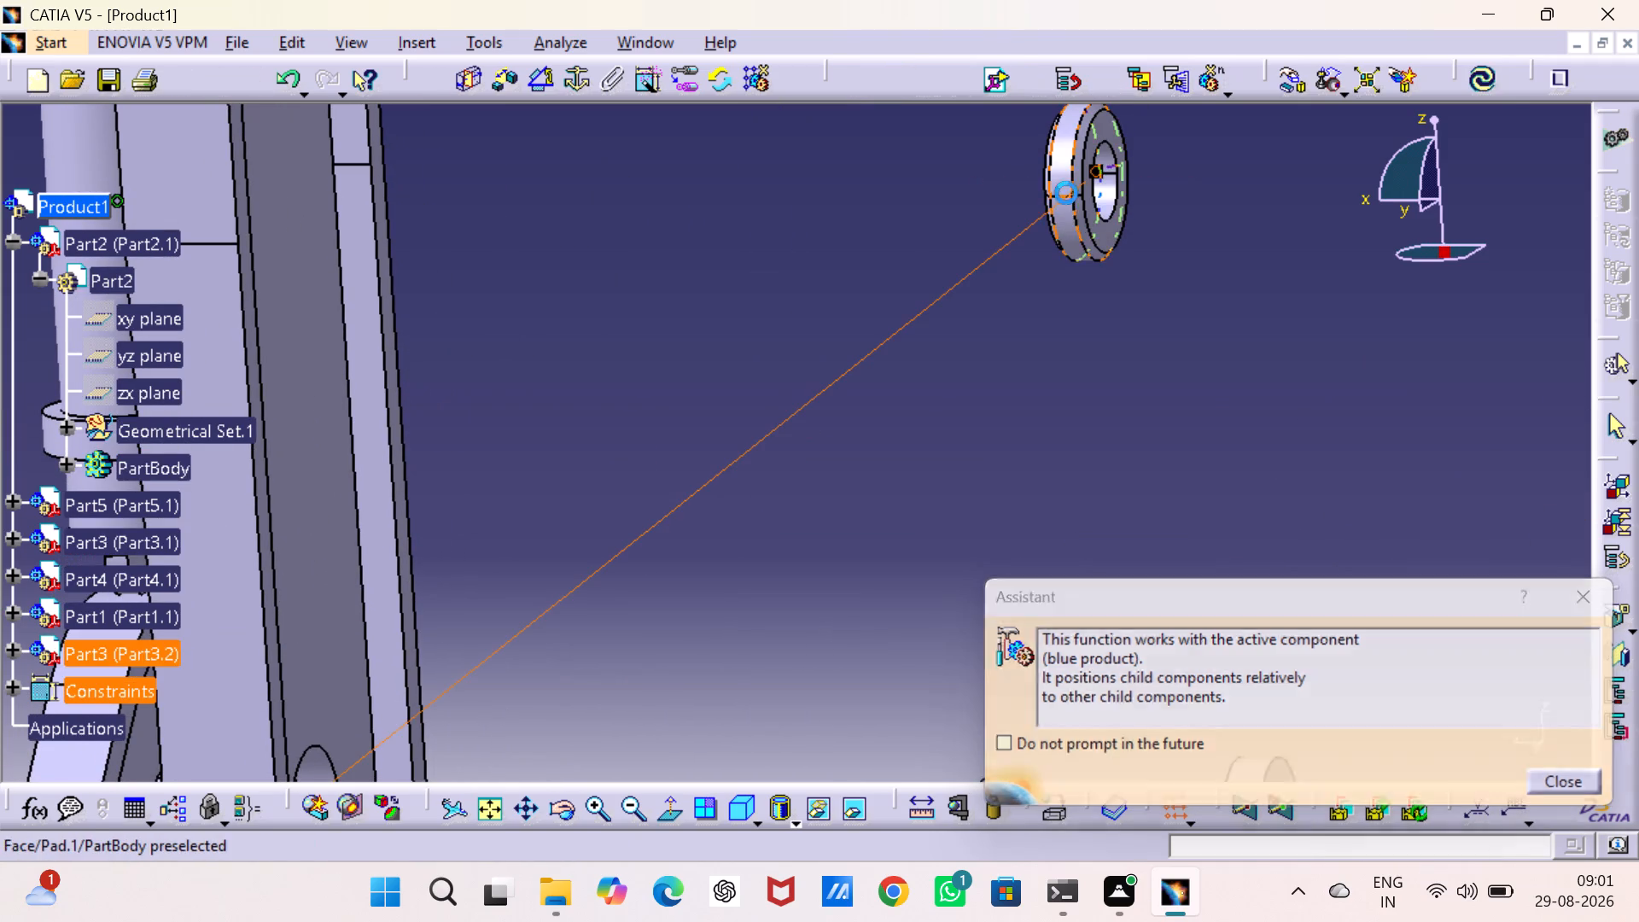
click(1475, 76)
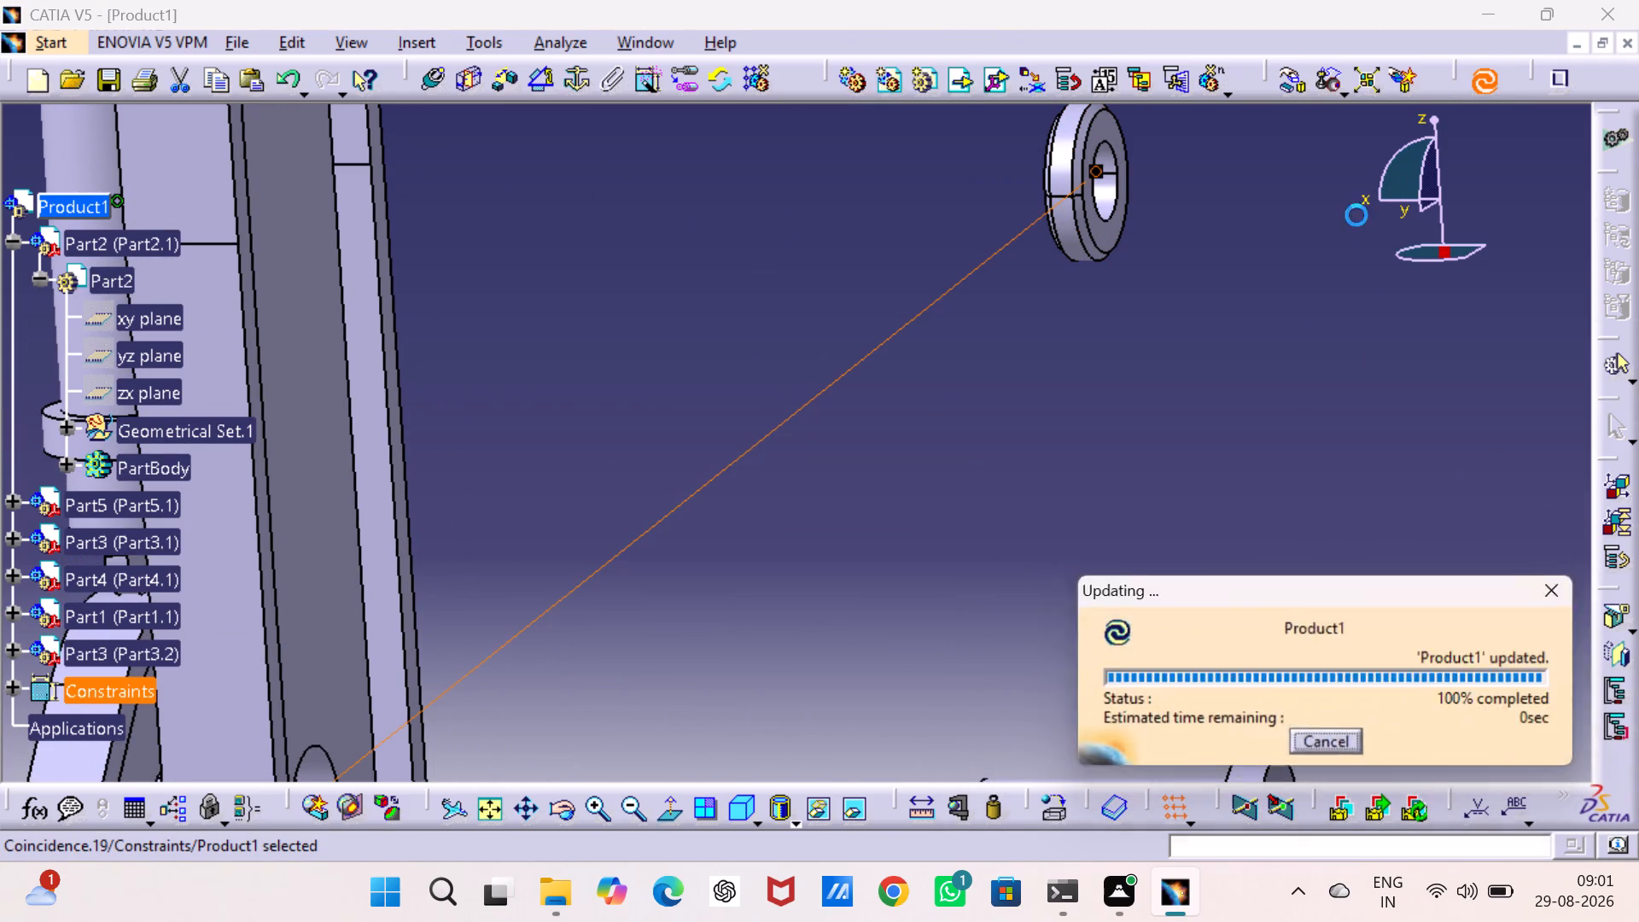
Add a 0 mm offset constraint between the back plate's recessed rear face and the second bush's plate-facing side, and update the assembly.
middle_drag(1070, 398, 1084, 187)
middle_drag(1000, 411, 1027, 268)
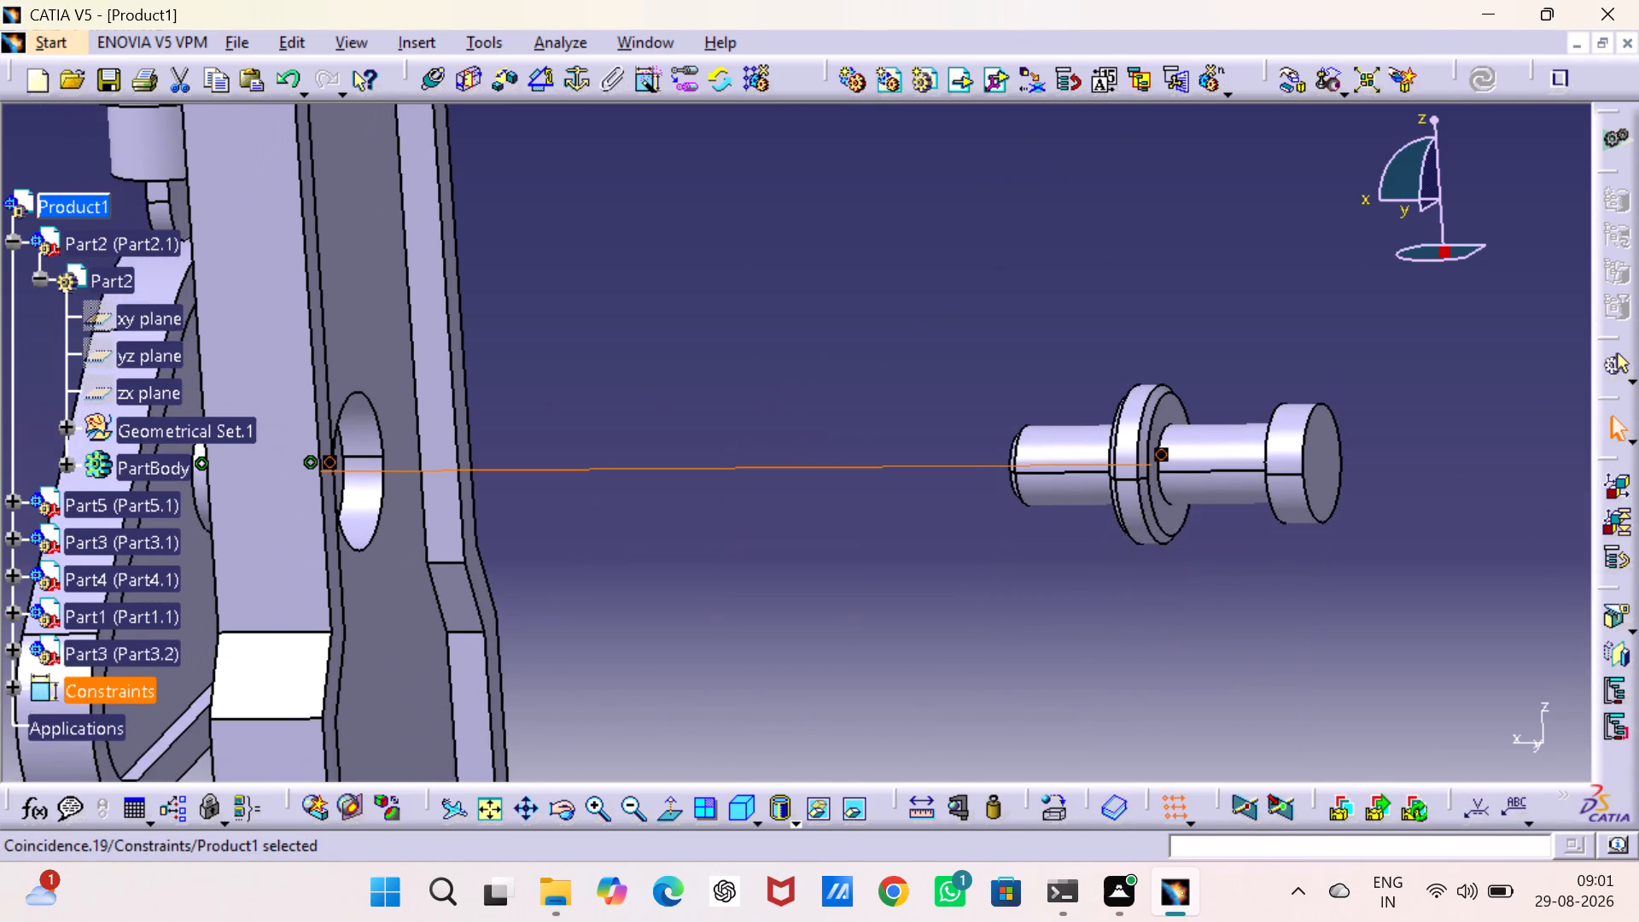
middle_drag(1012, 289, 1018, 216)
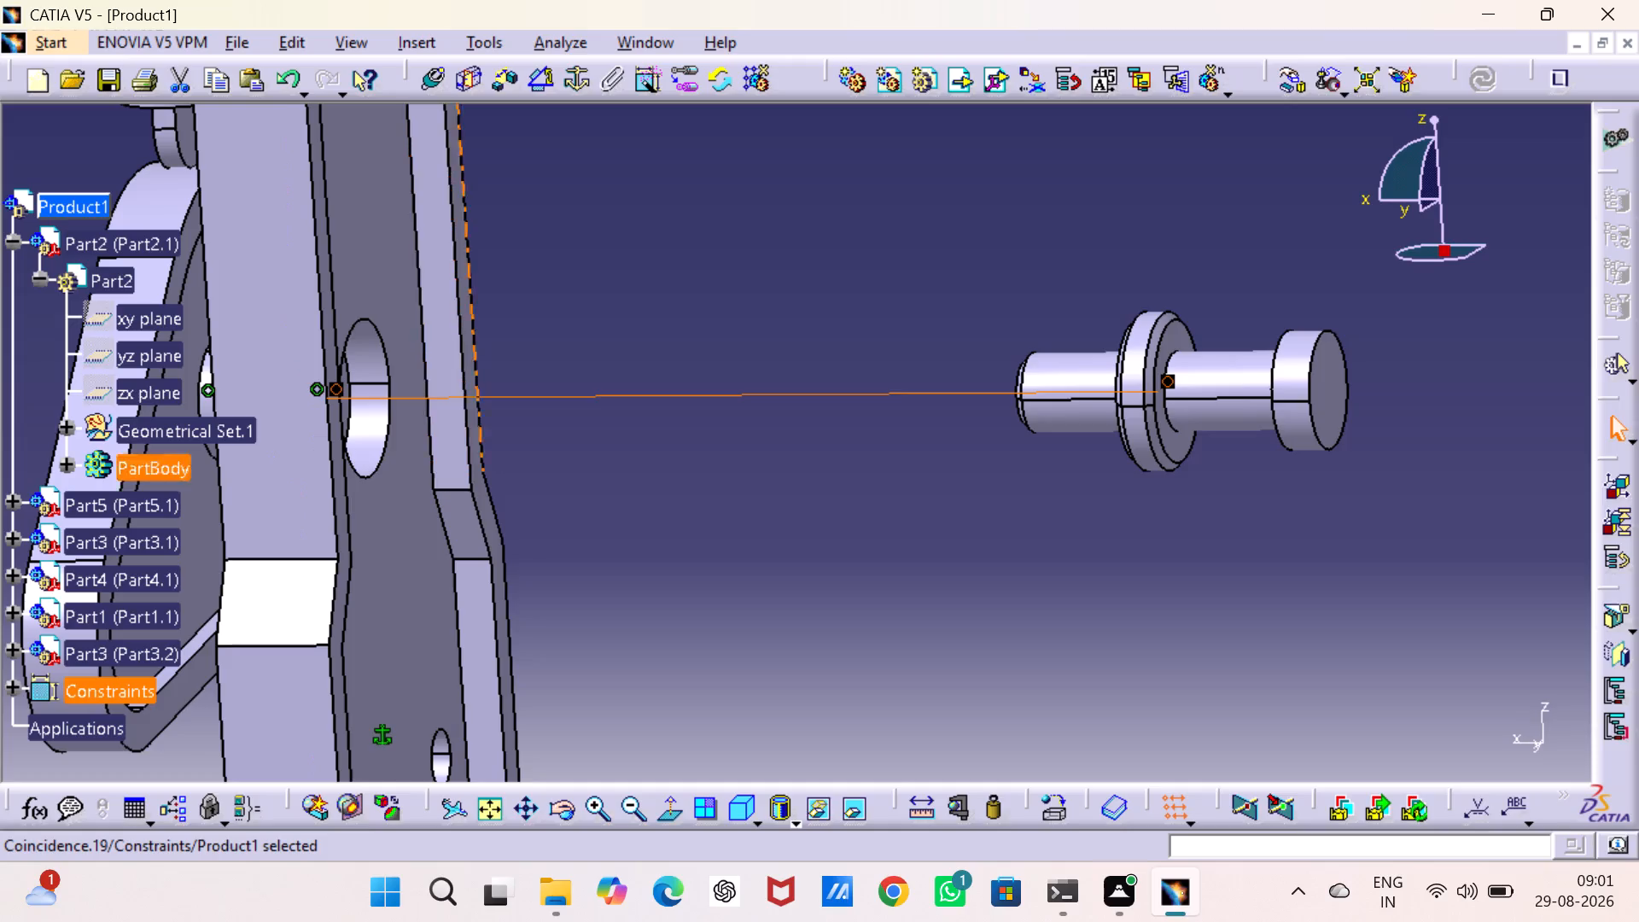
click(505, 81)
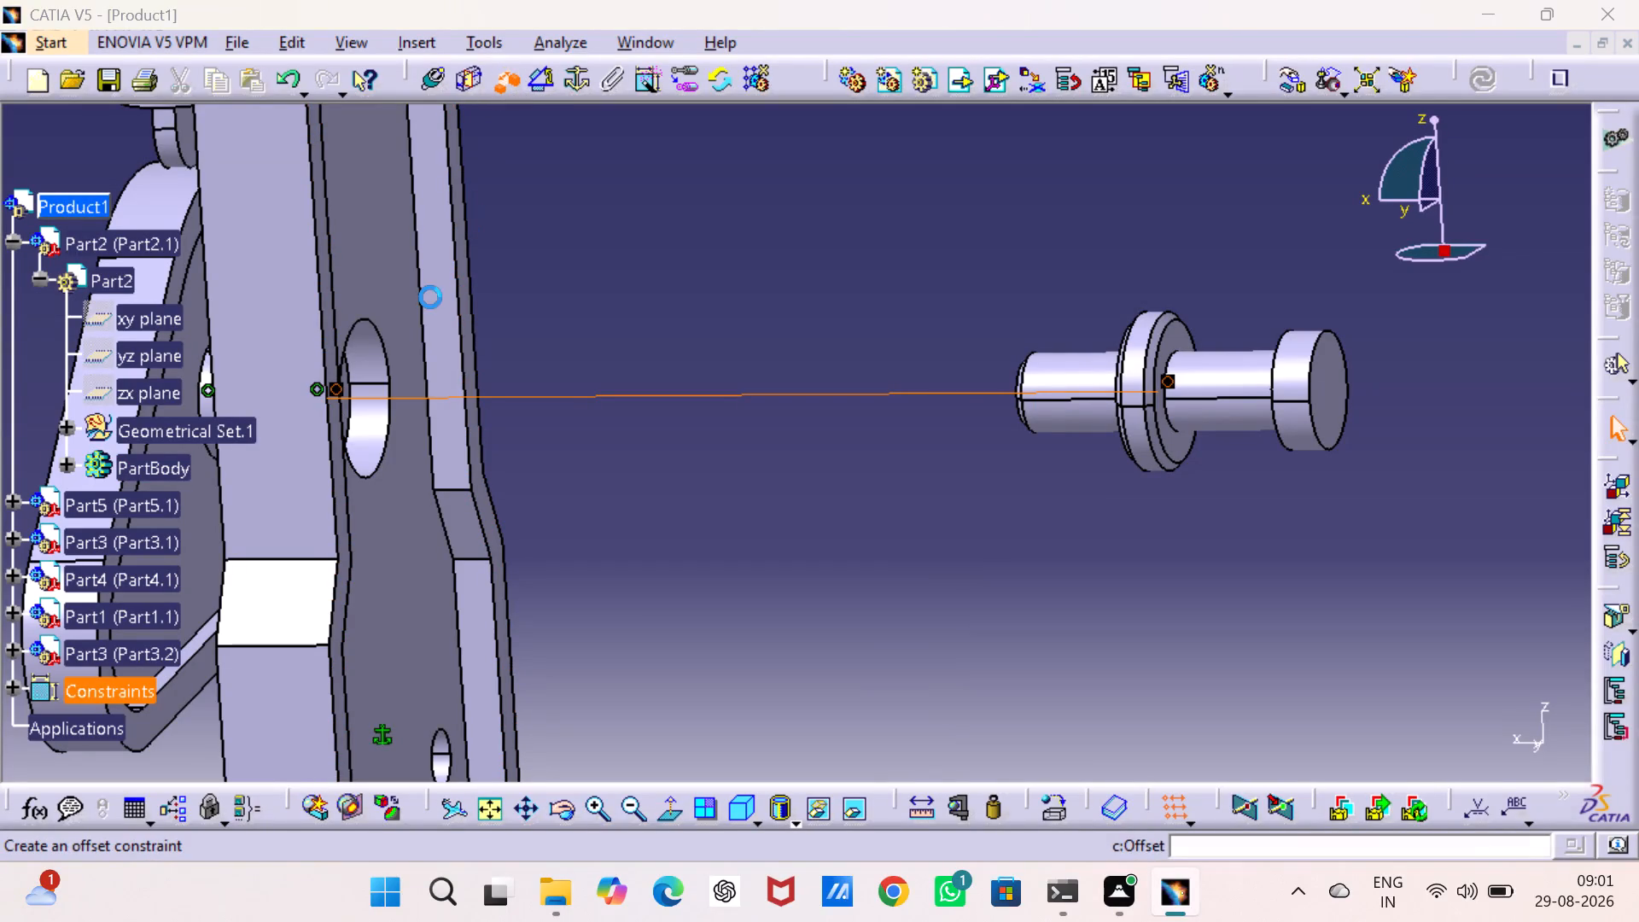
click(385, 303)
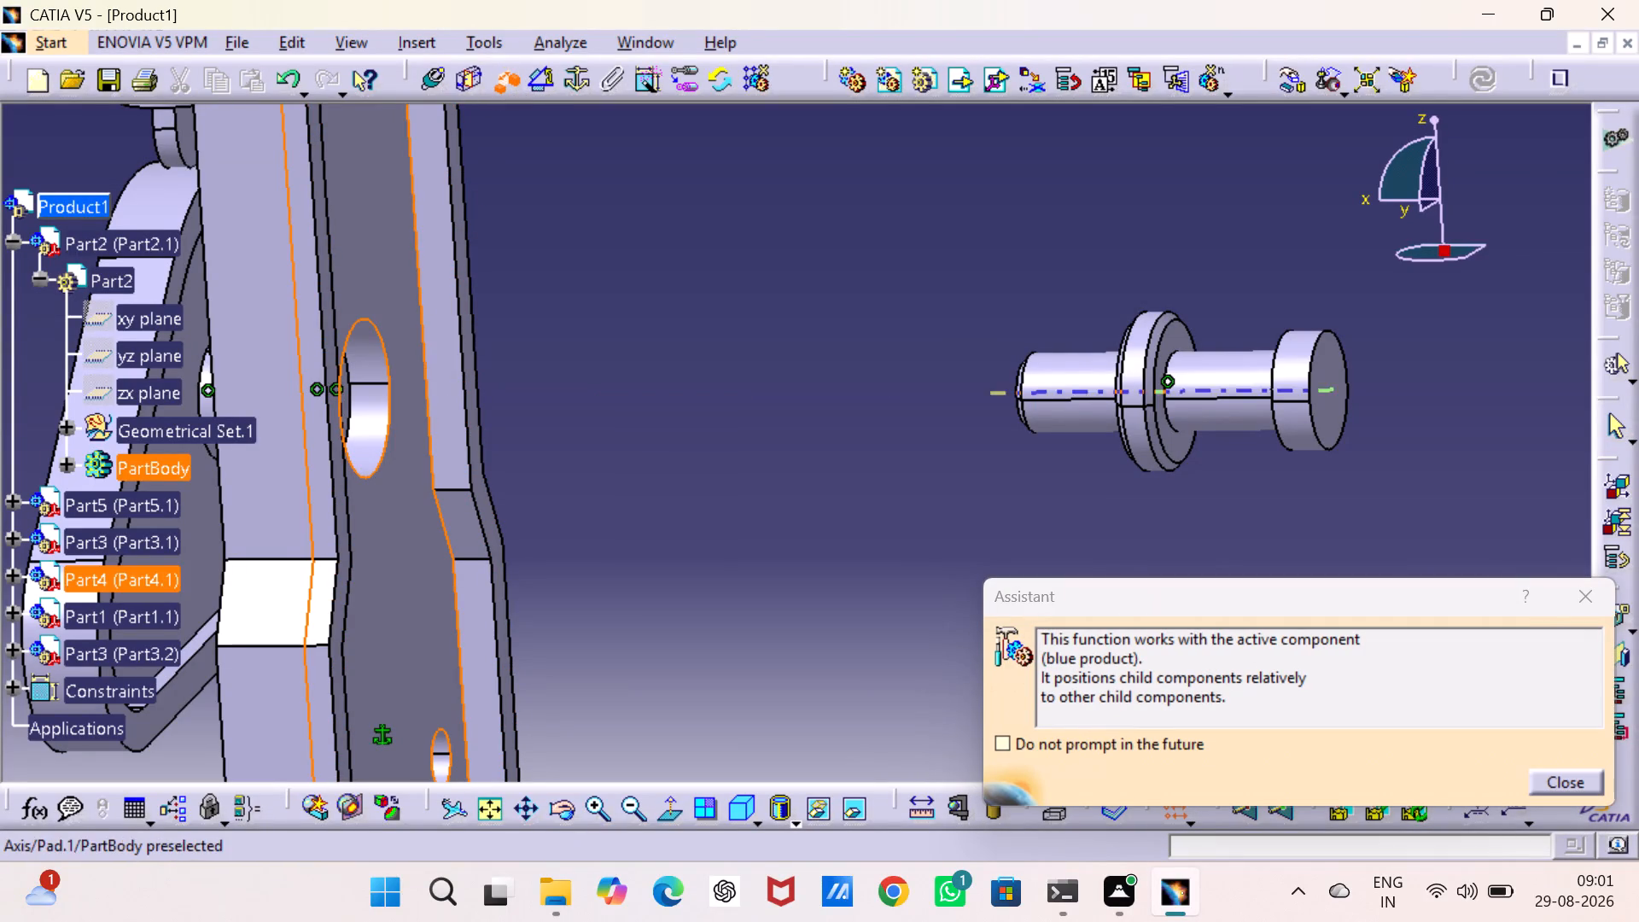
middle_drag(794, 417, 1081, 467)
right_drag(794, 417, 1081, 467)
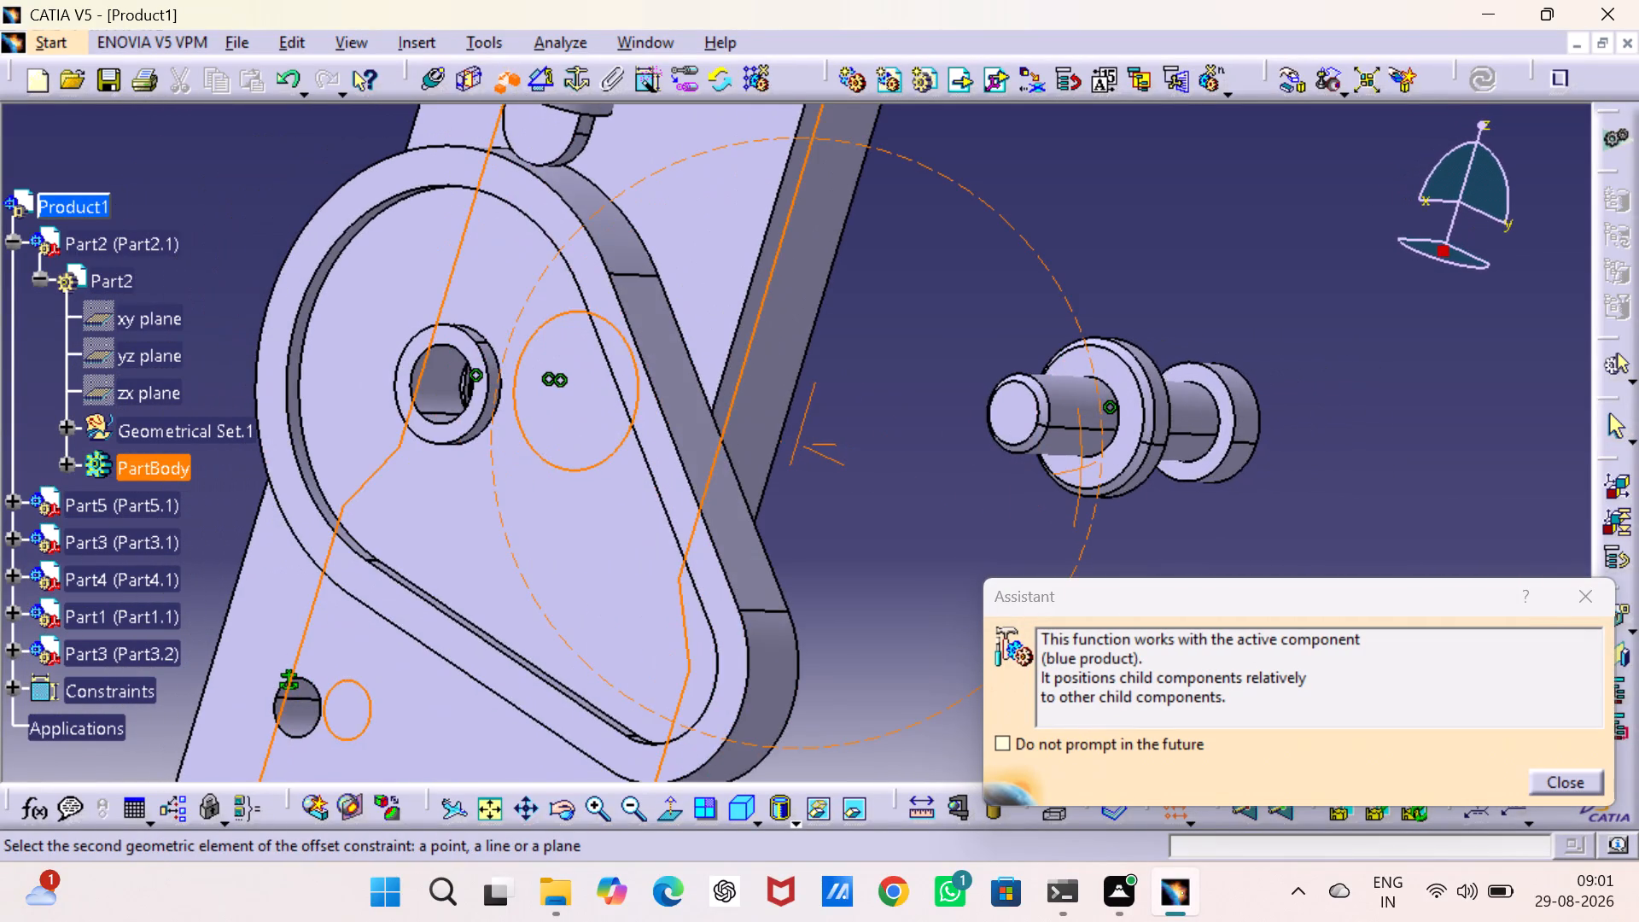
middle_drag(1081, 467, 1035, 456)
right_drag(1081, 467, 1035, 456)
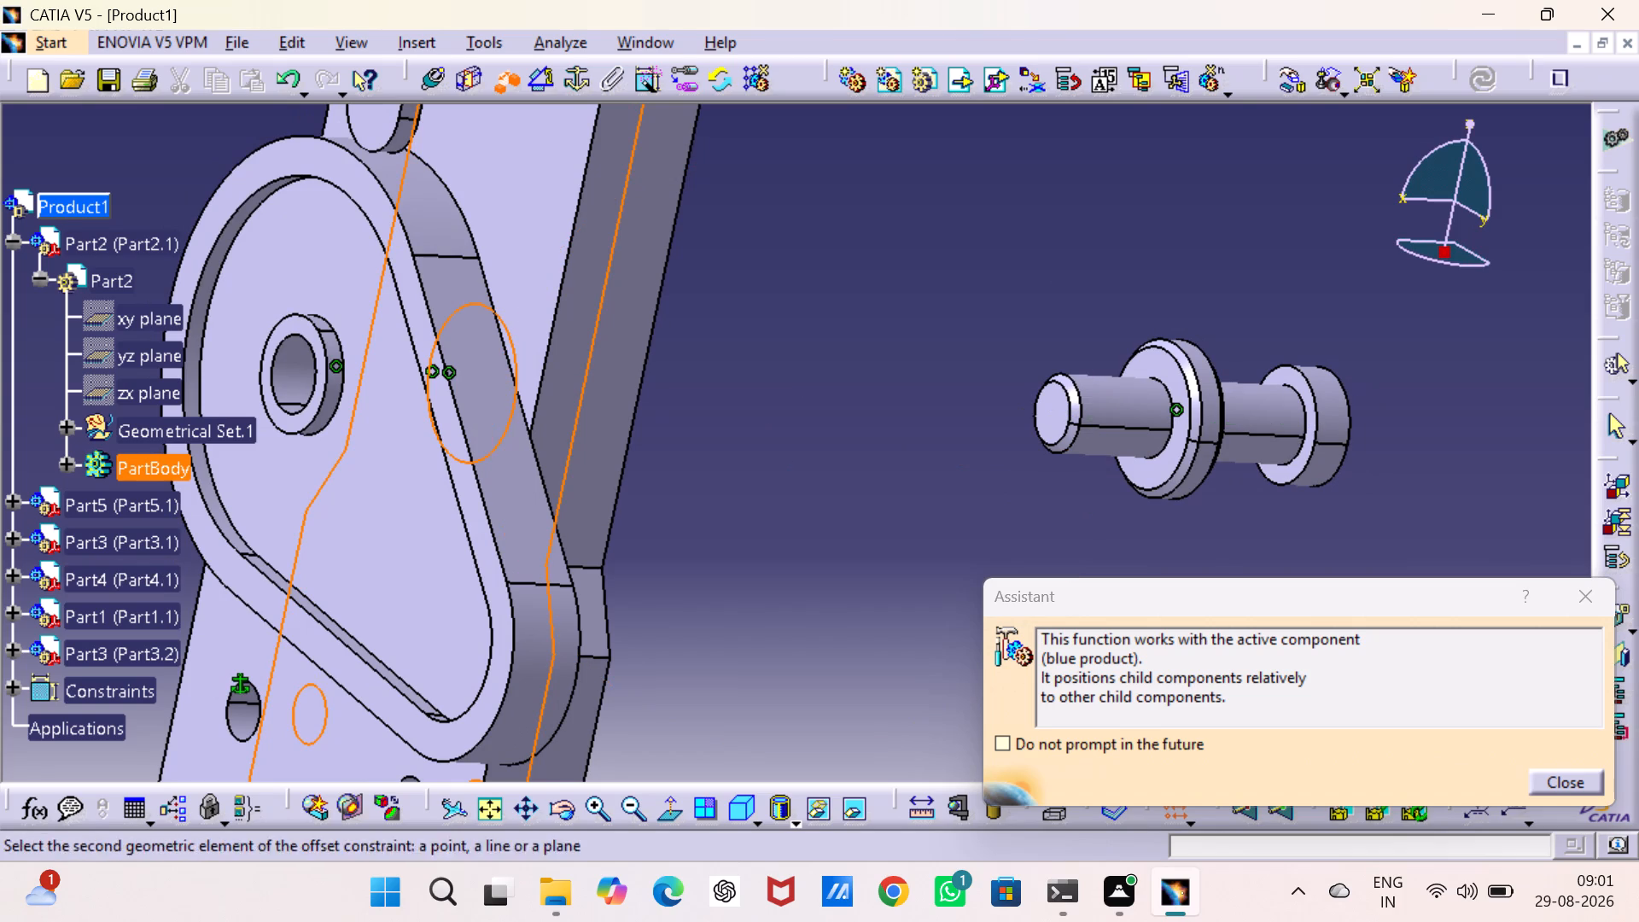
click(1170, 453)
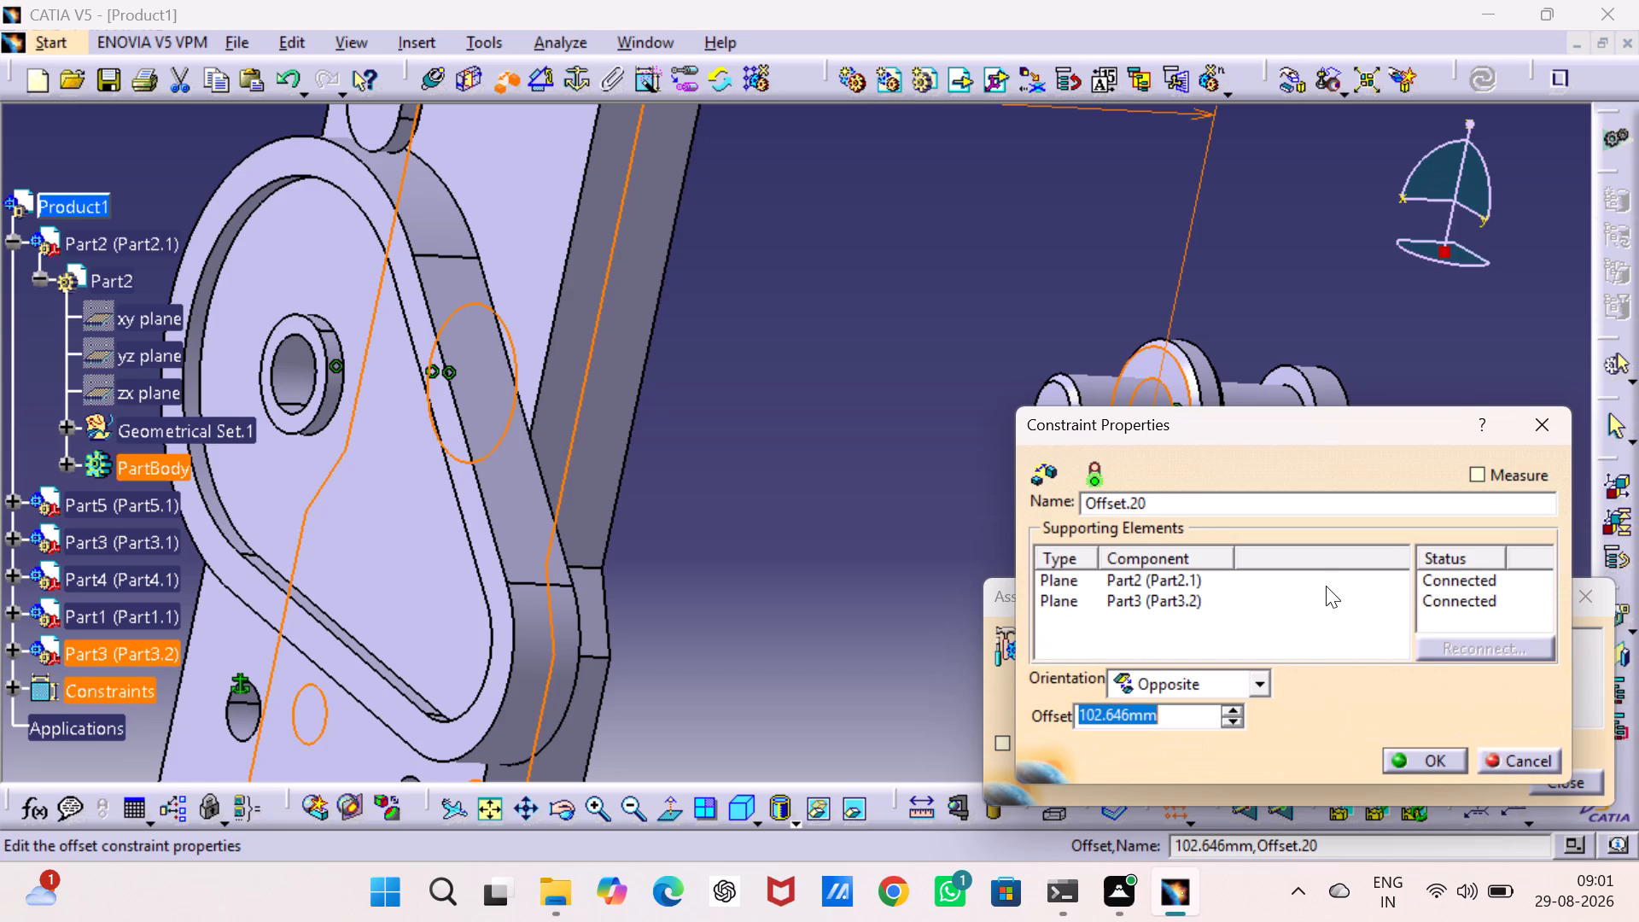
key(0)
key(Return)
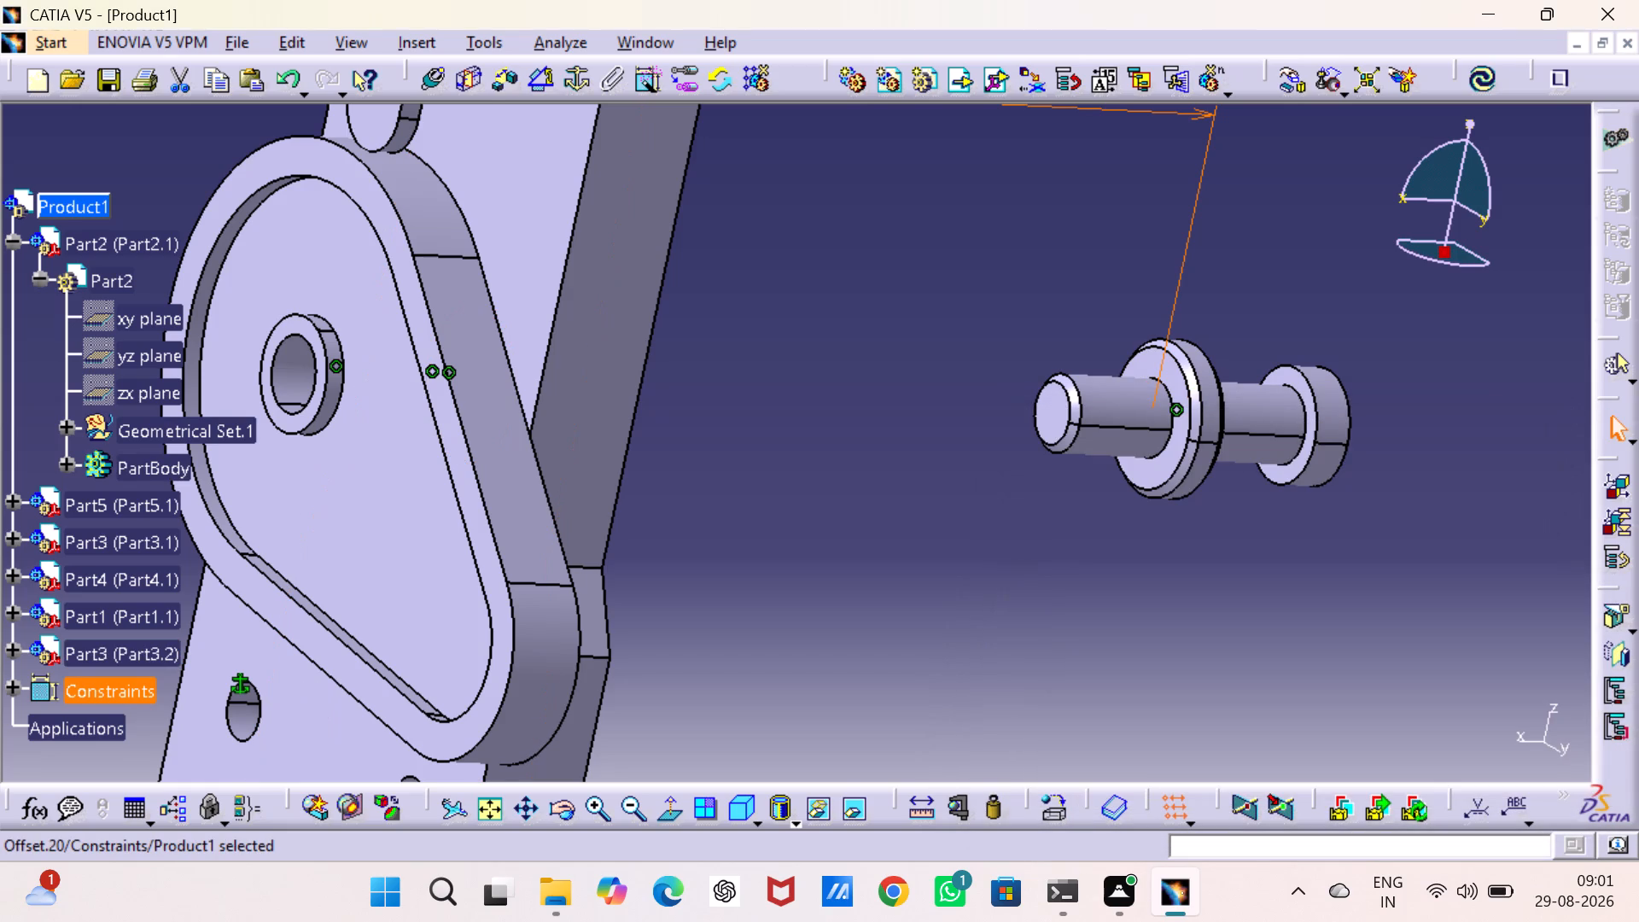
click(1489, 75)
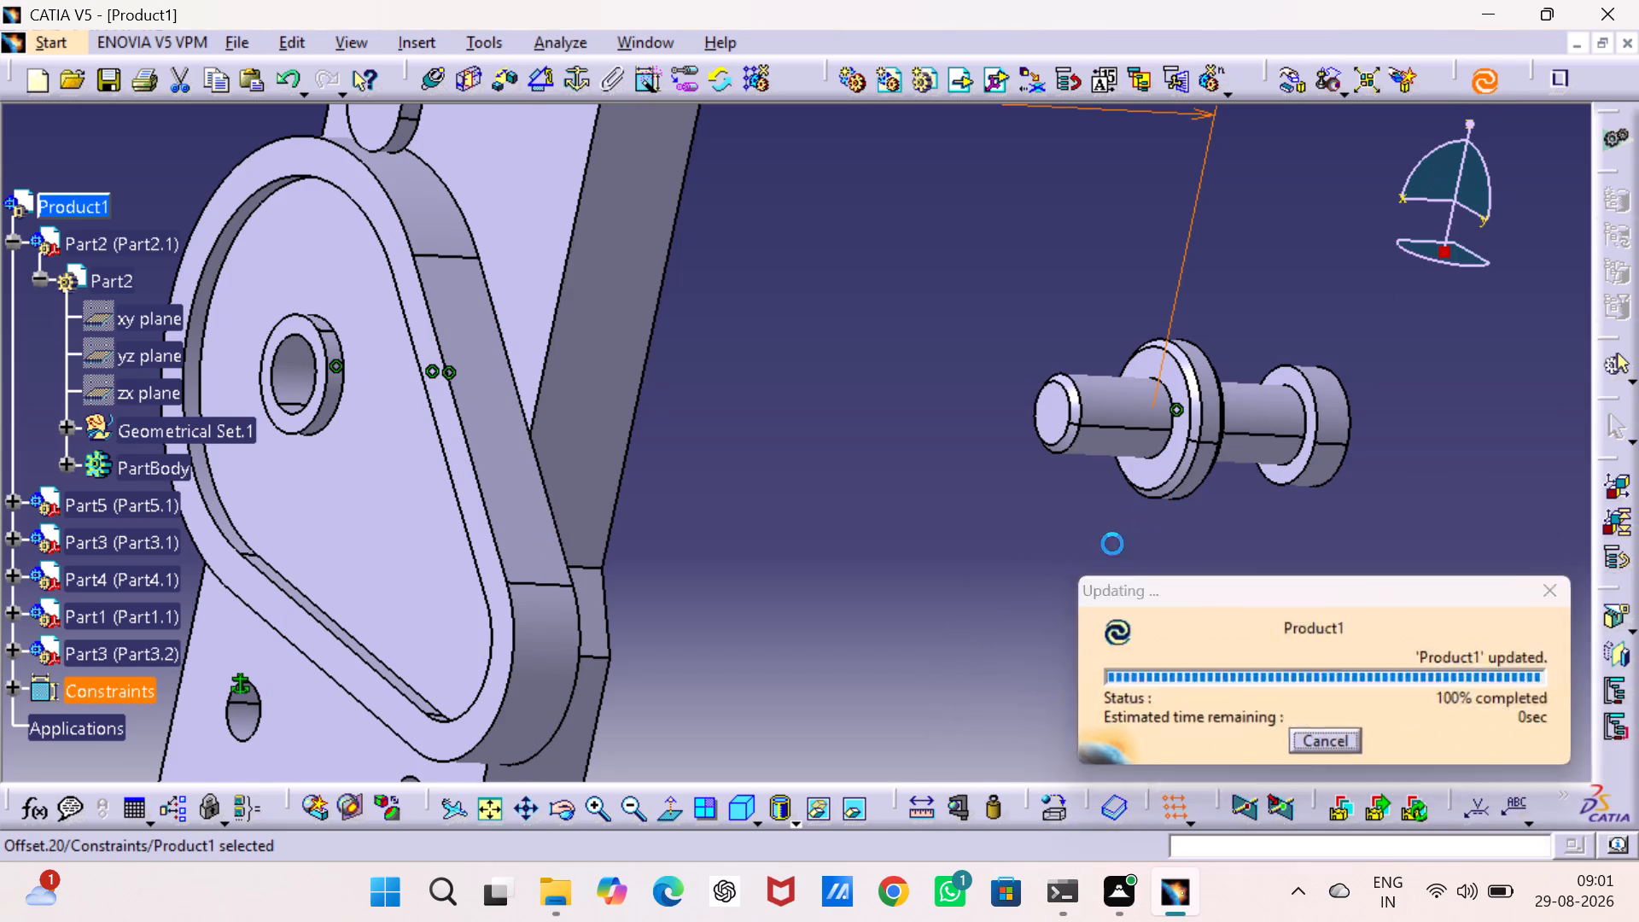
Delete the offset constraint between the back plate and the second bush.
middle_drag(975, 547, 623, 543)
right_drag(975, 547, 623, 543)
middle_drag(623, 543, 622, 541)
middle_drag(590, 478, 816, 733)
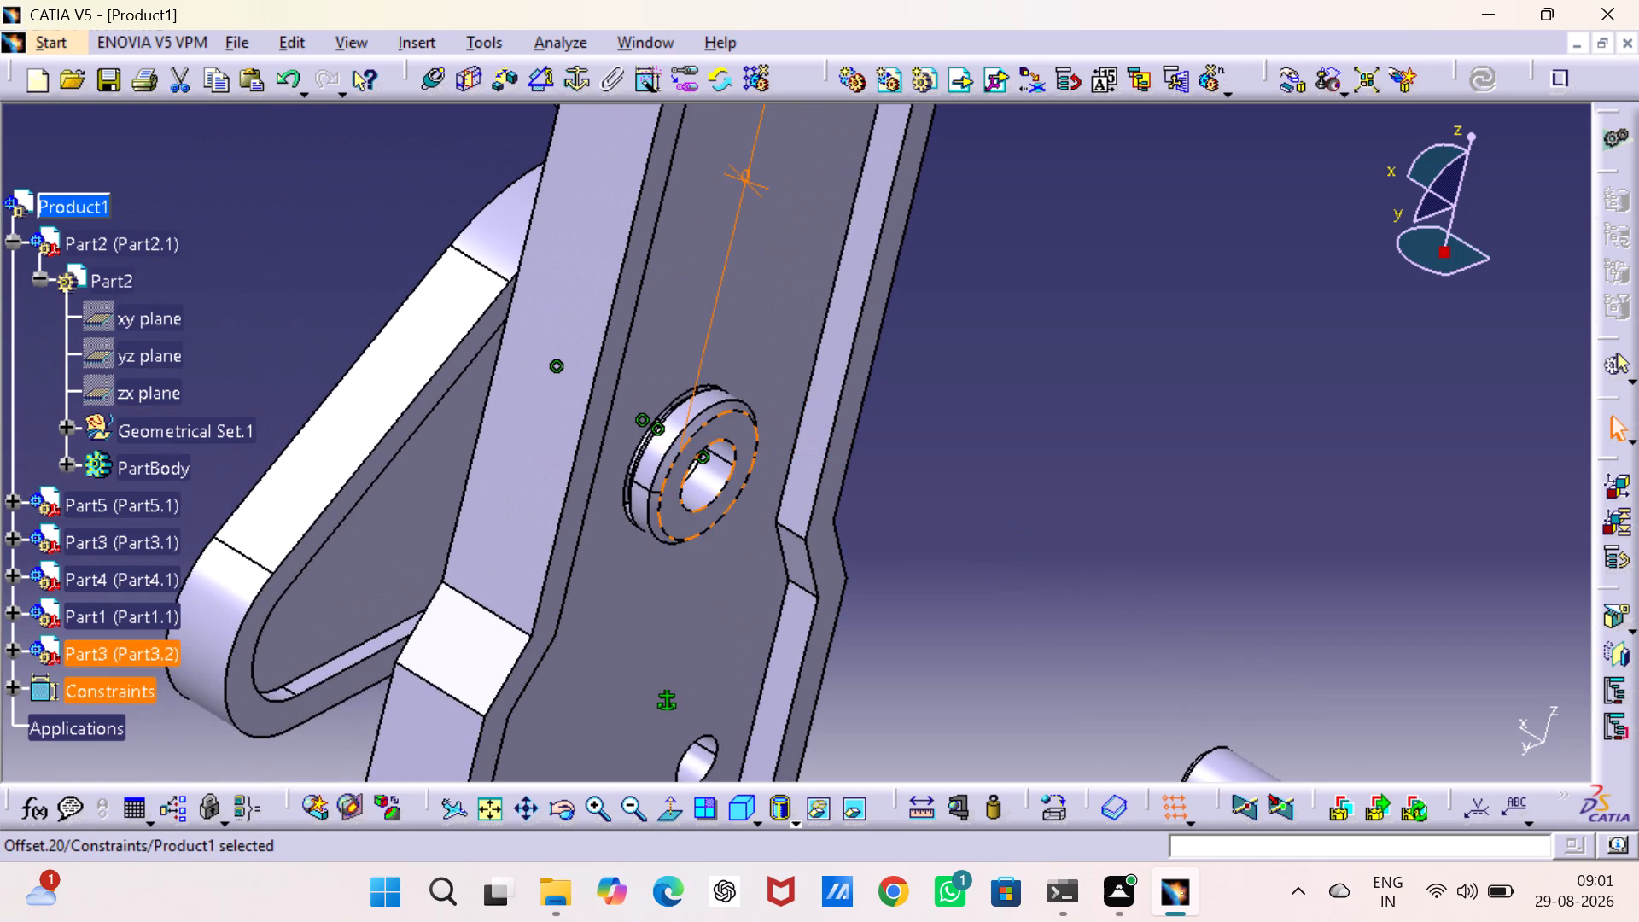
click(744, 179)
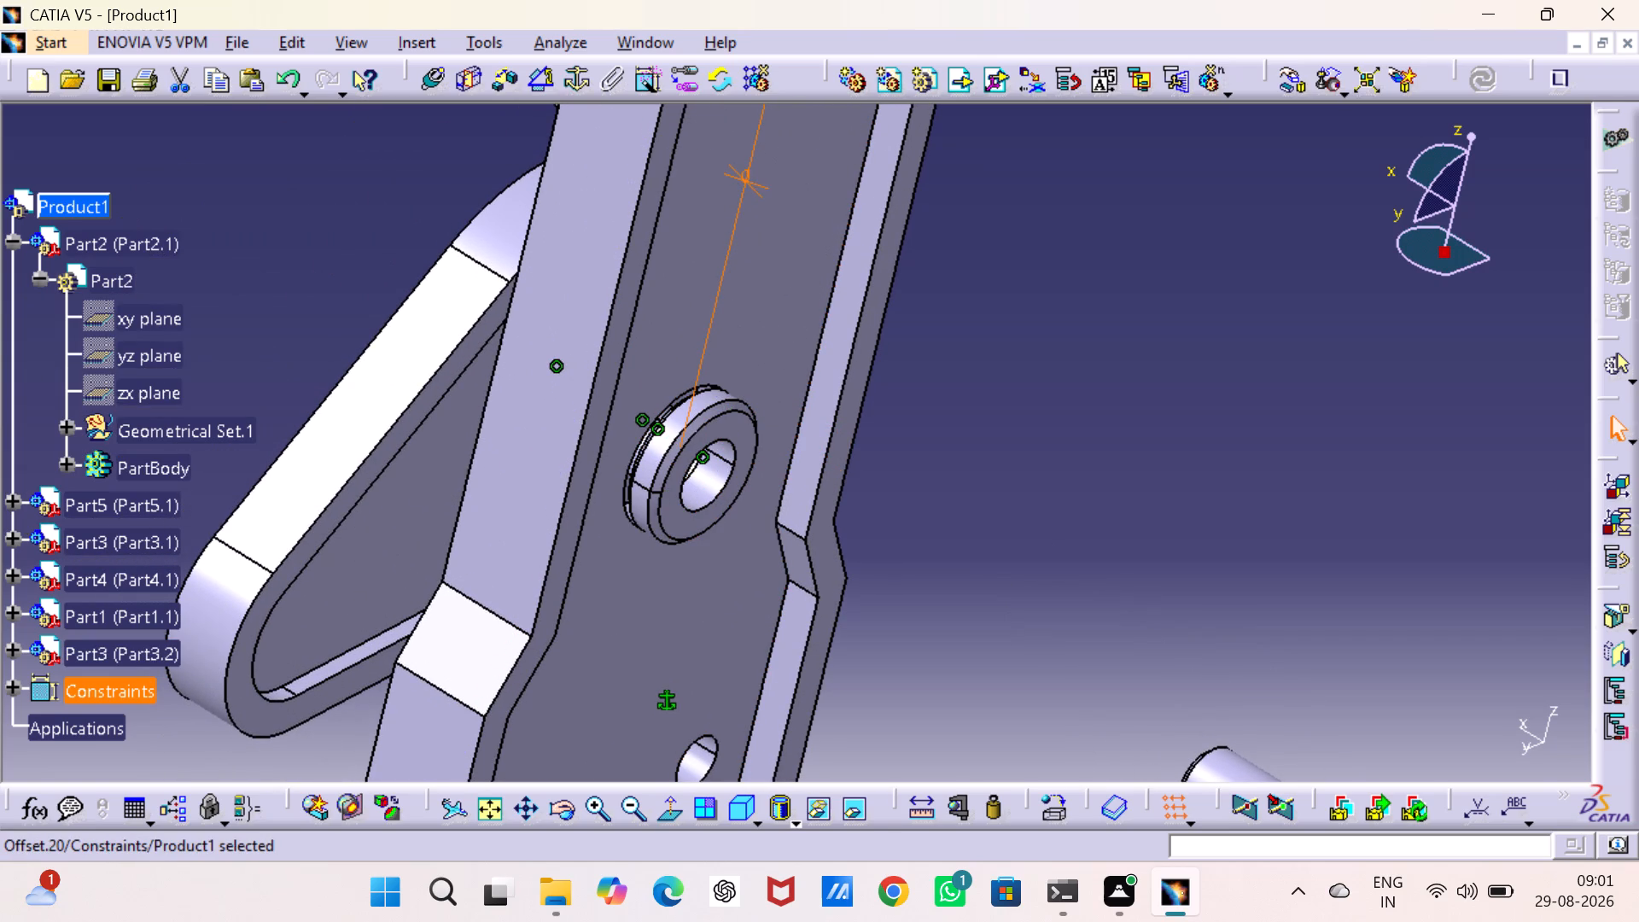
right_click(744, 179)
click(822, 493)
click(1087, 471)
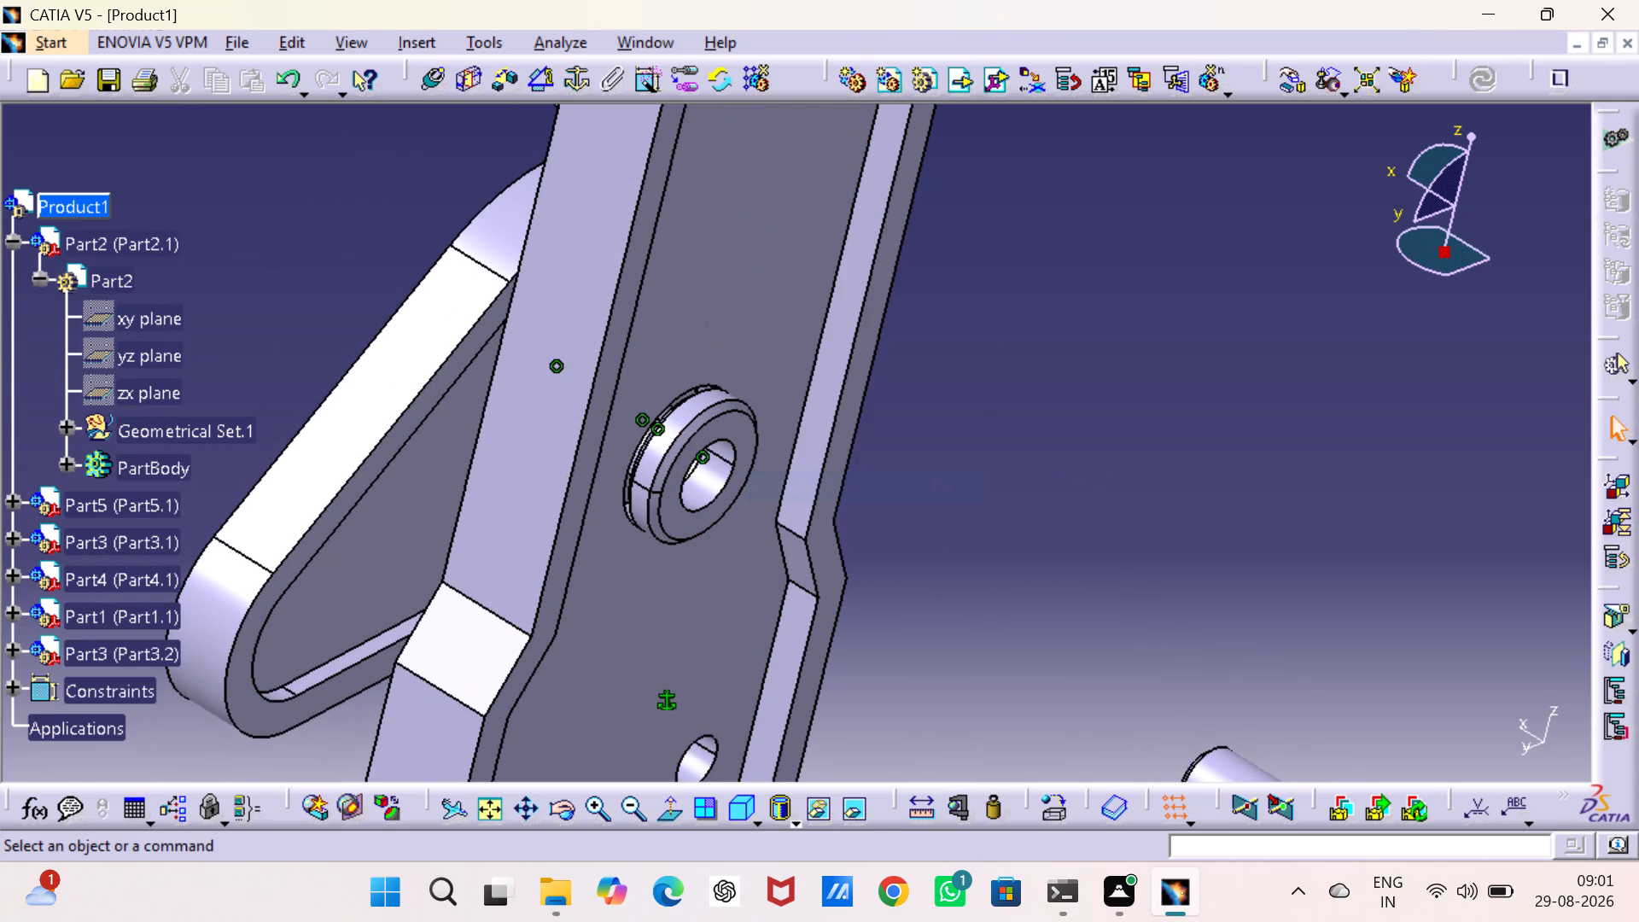
Add a 0 mm offset constraint between the back plate's recessed rear face and the second bush's outer end face, and update the assembly.
click(493, 80)
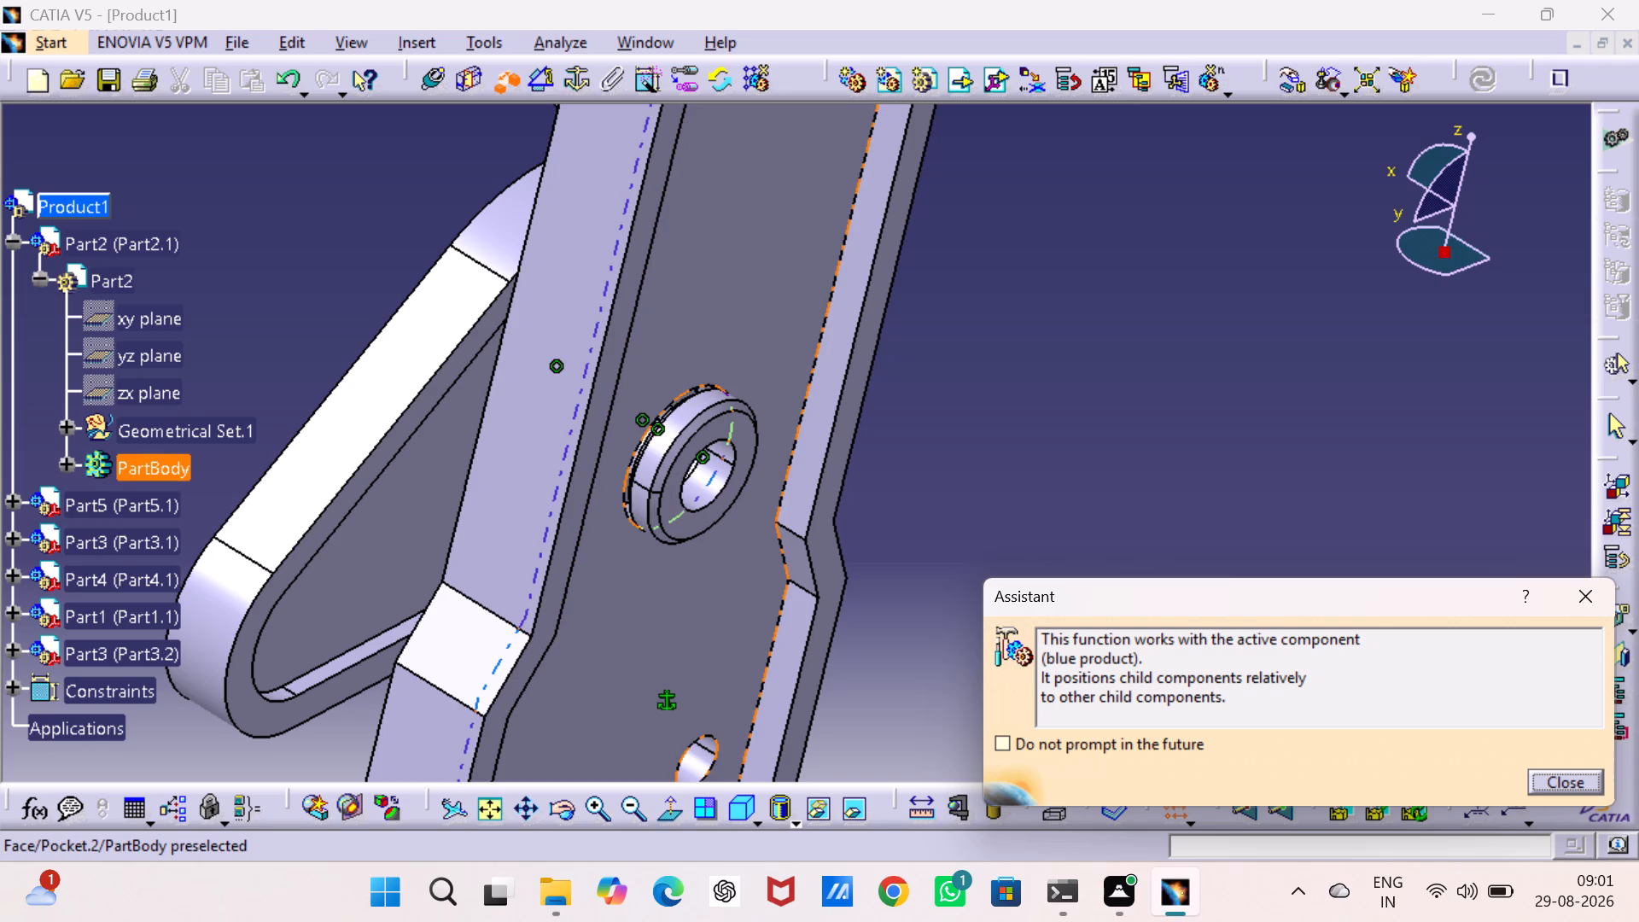
click(738, 235)
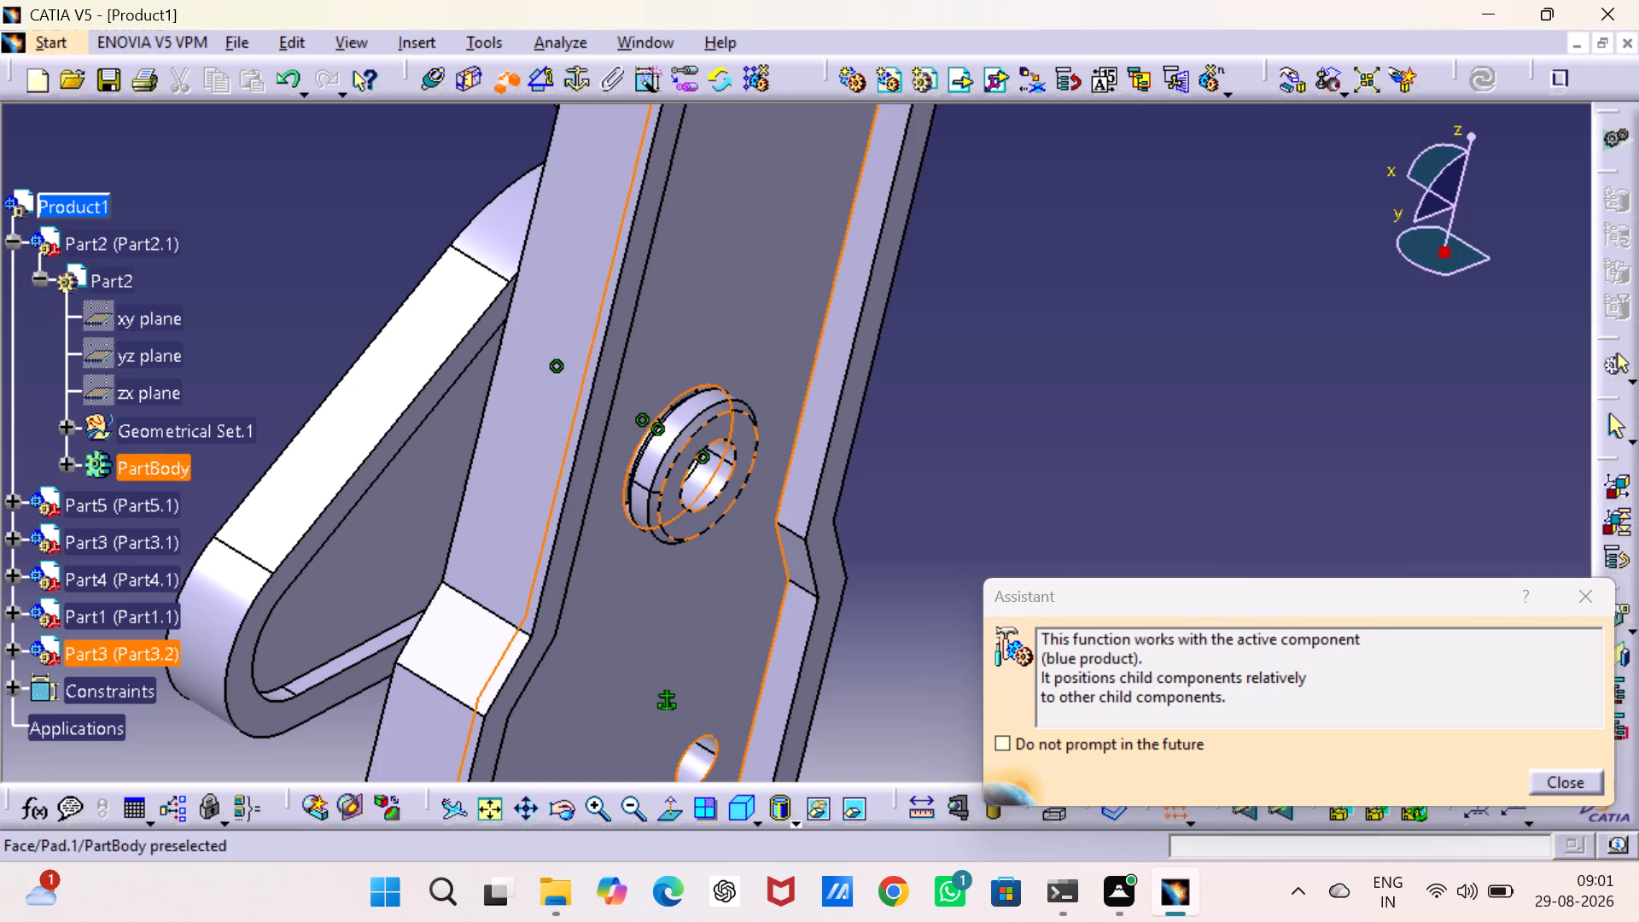
click(738, 425)
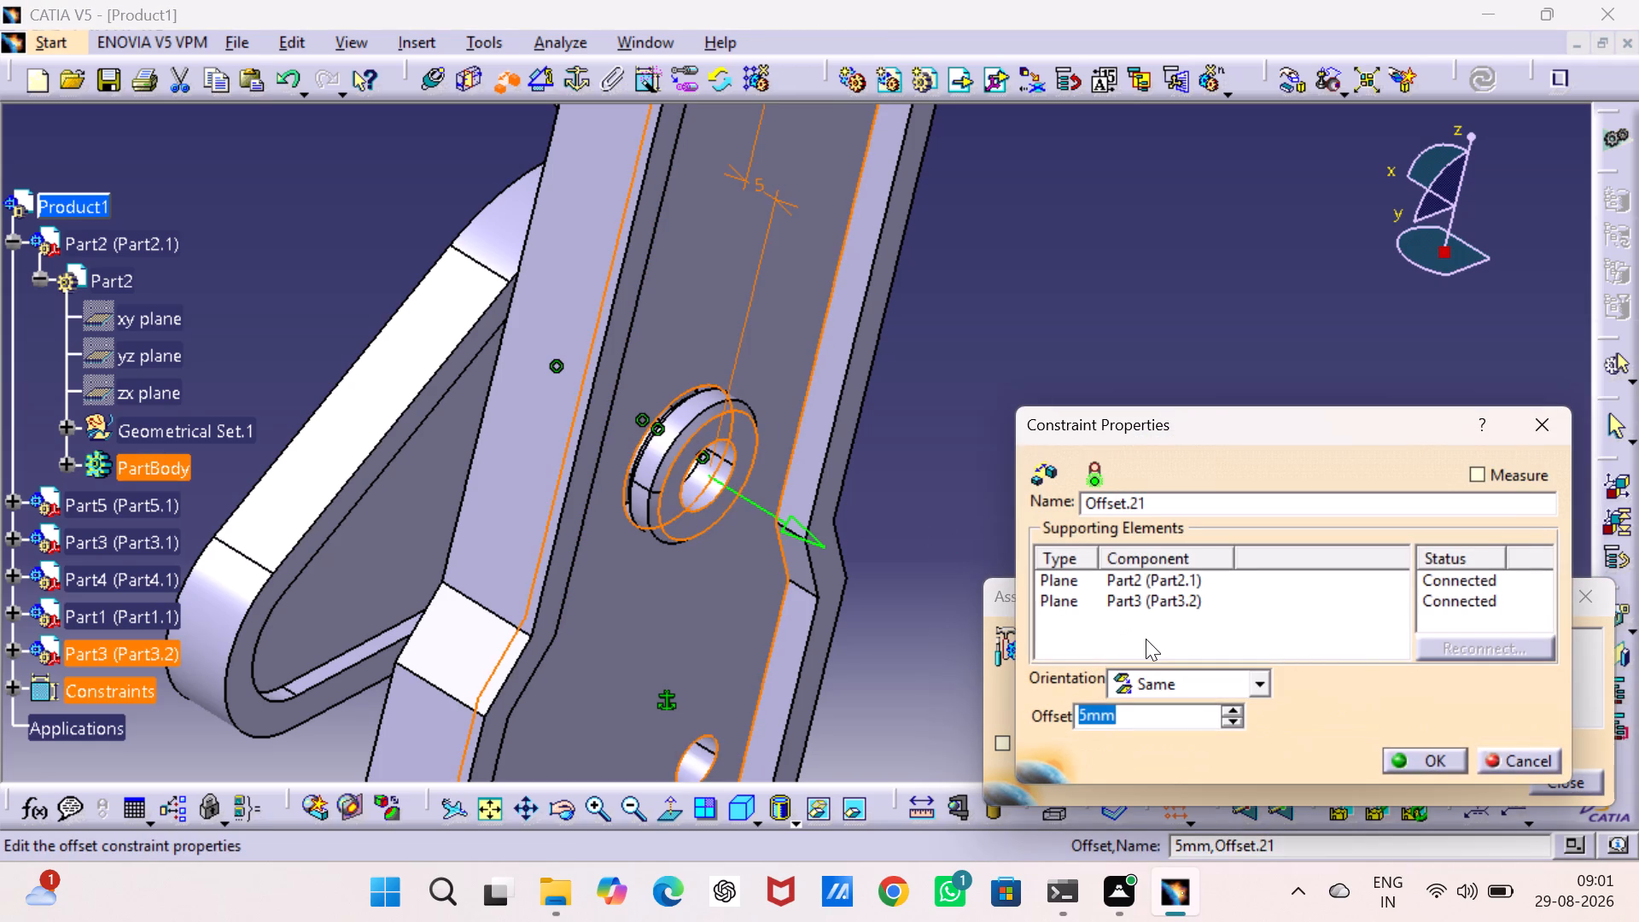
key(0)
key(Return)
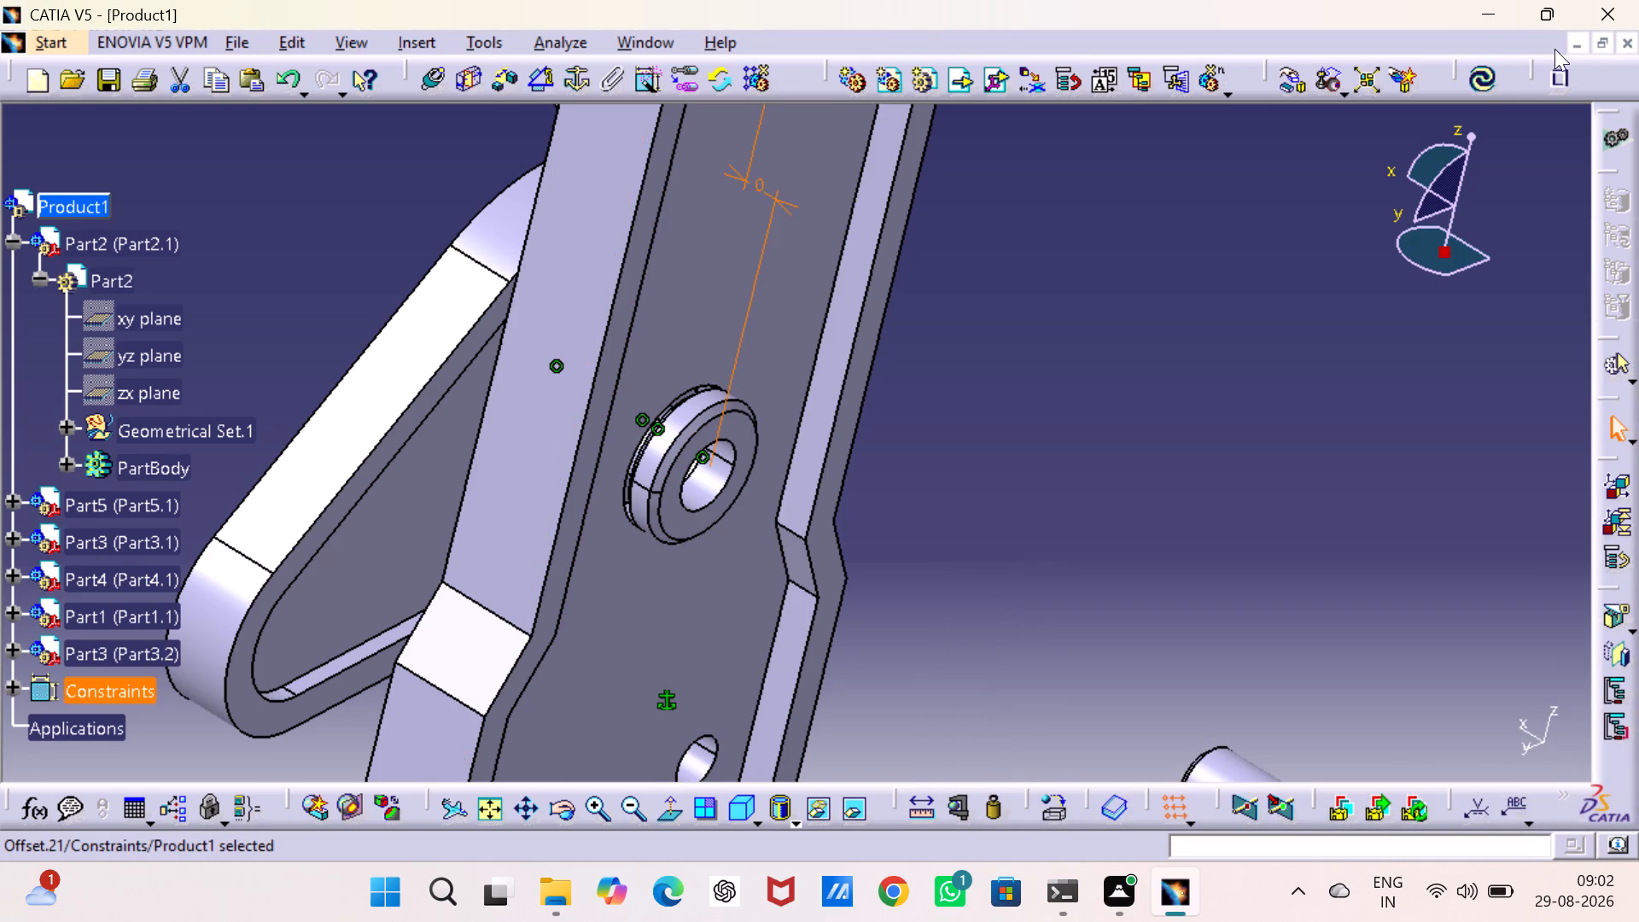
click(1476, 75)
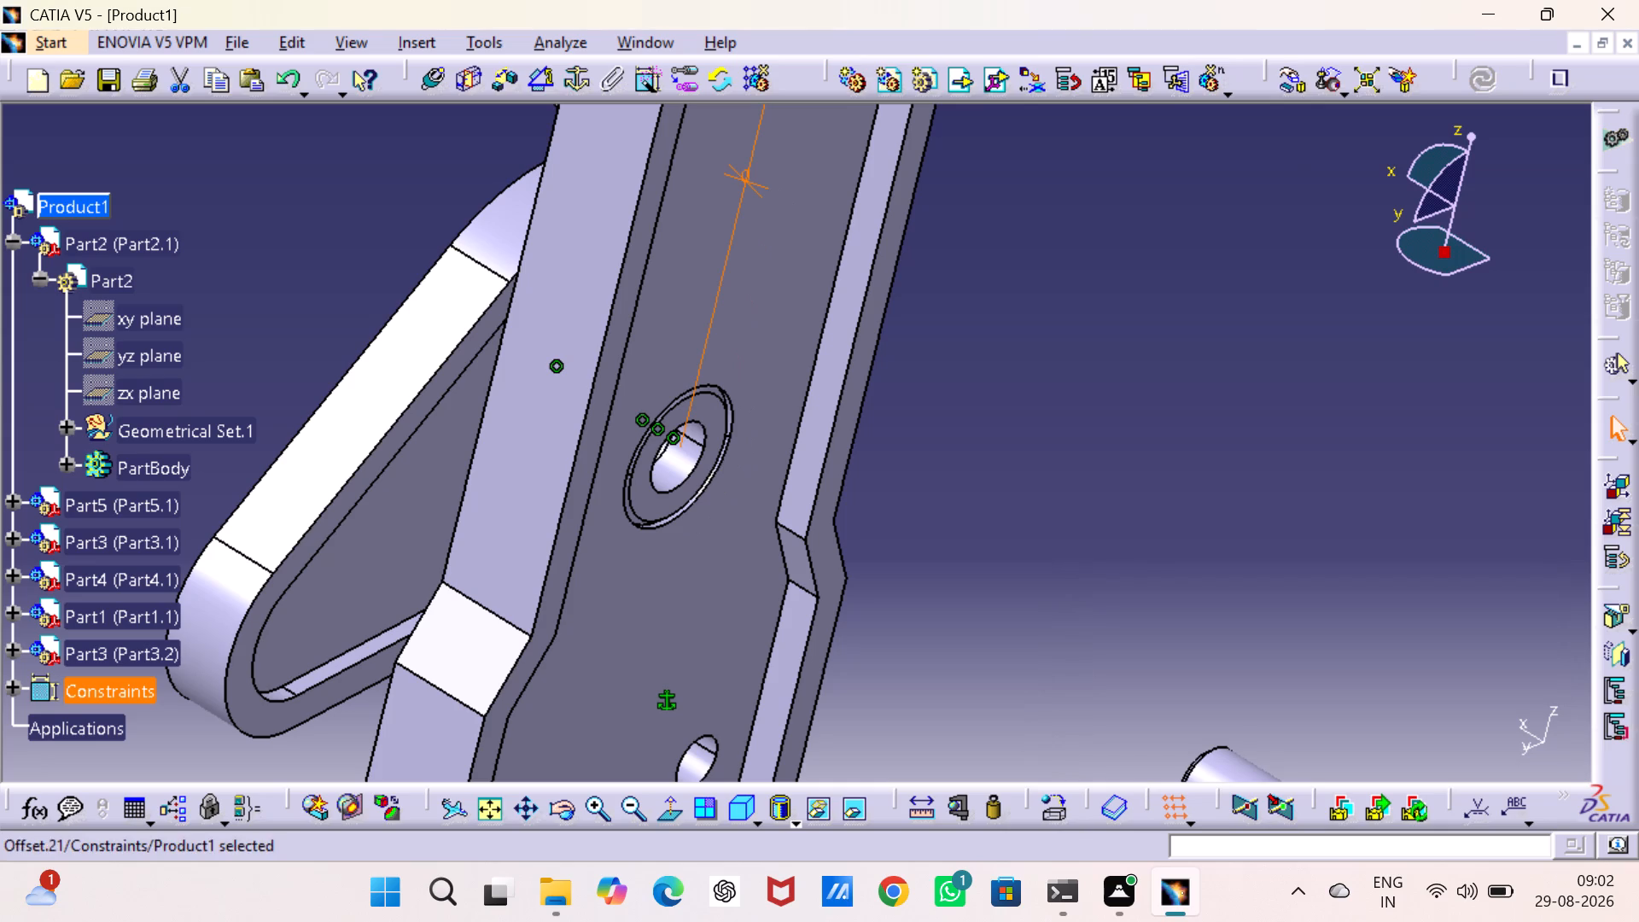
Hide the new offset constraint between the back plate and the second bush.
click(1308, 297)
right_click(735, 190)
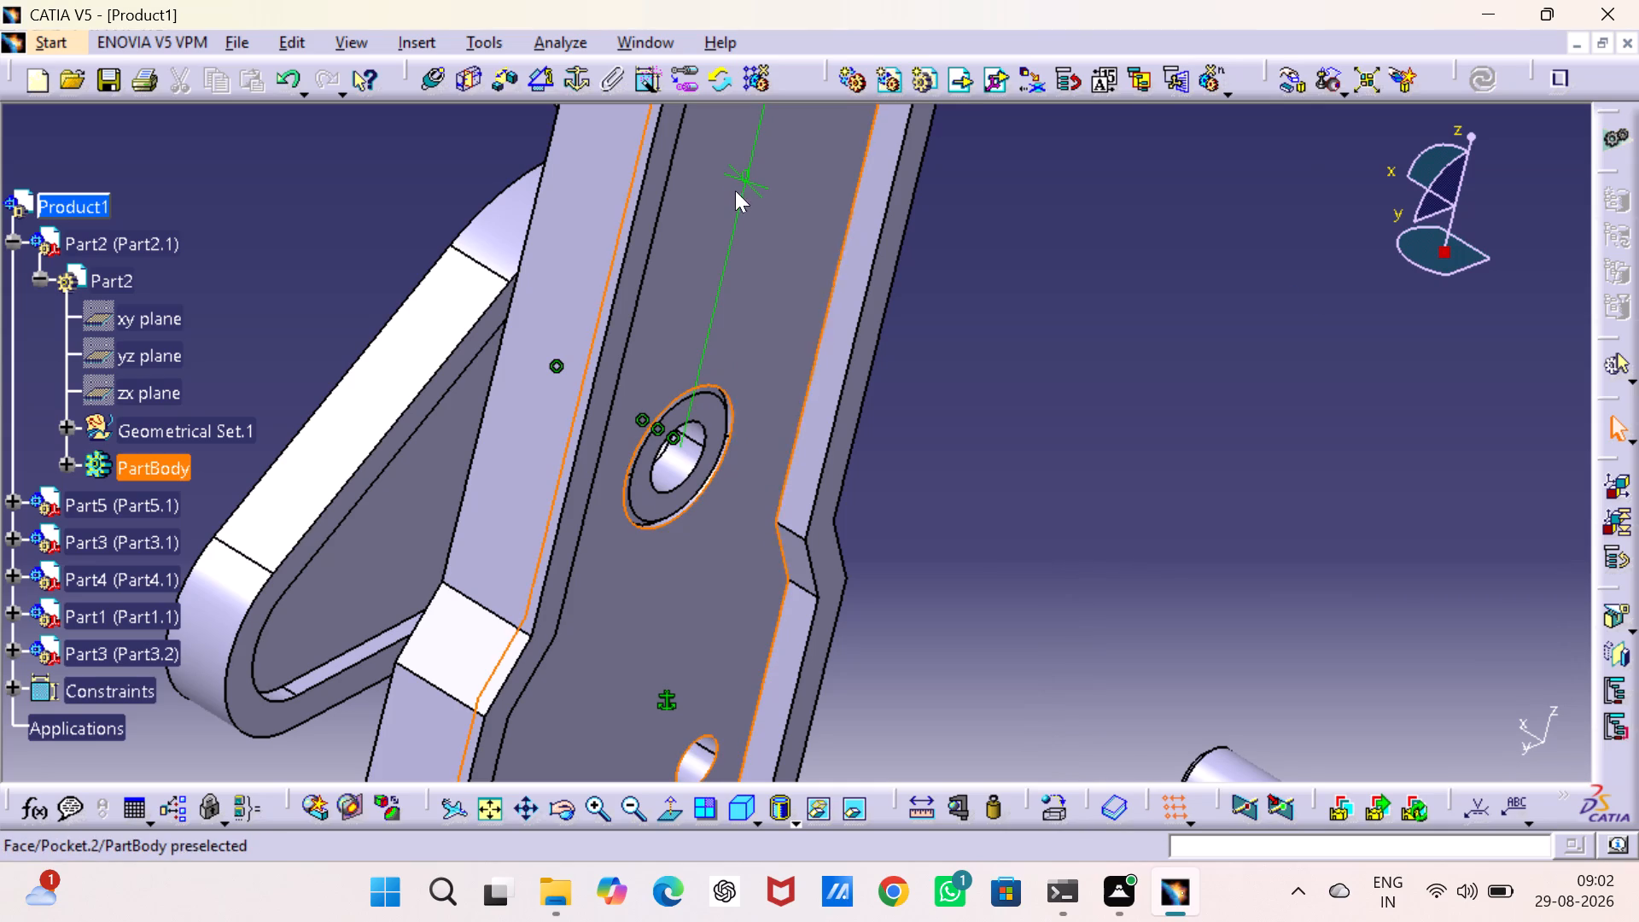
click(1034, 344)
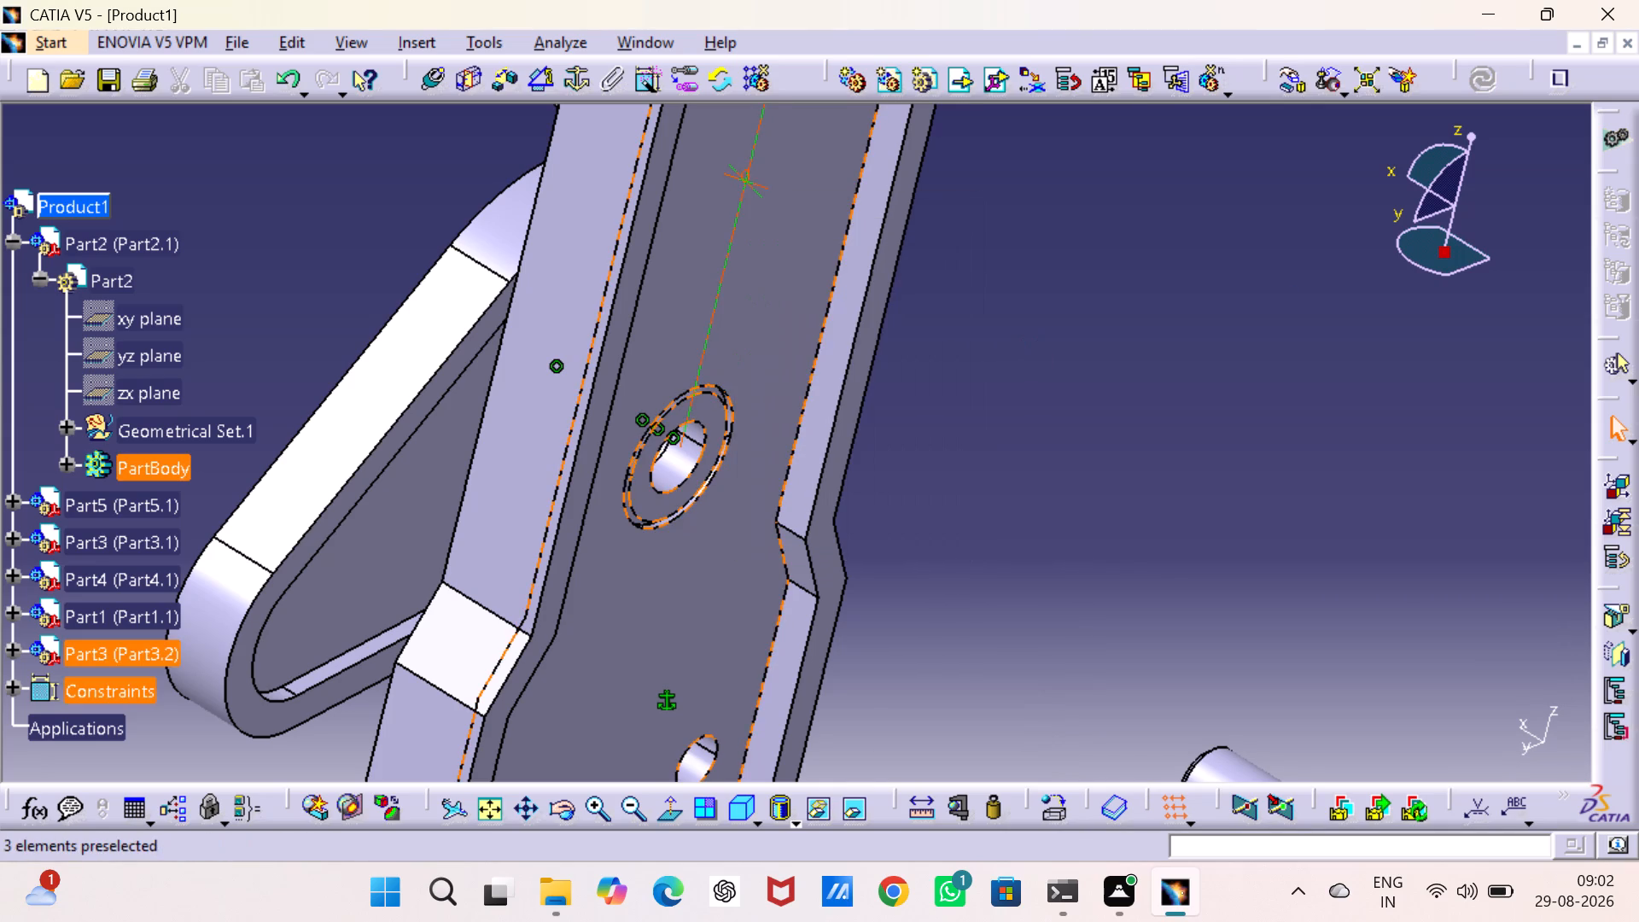
right_click(743, 174)
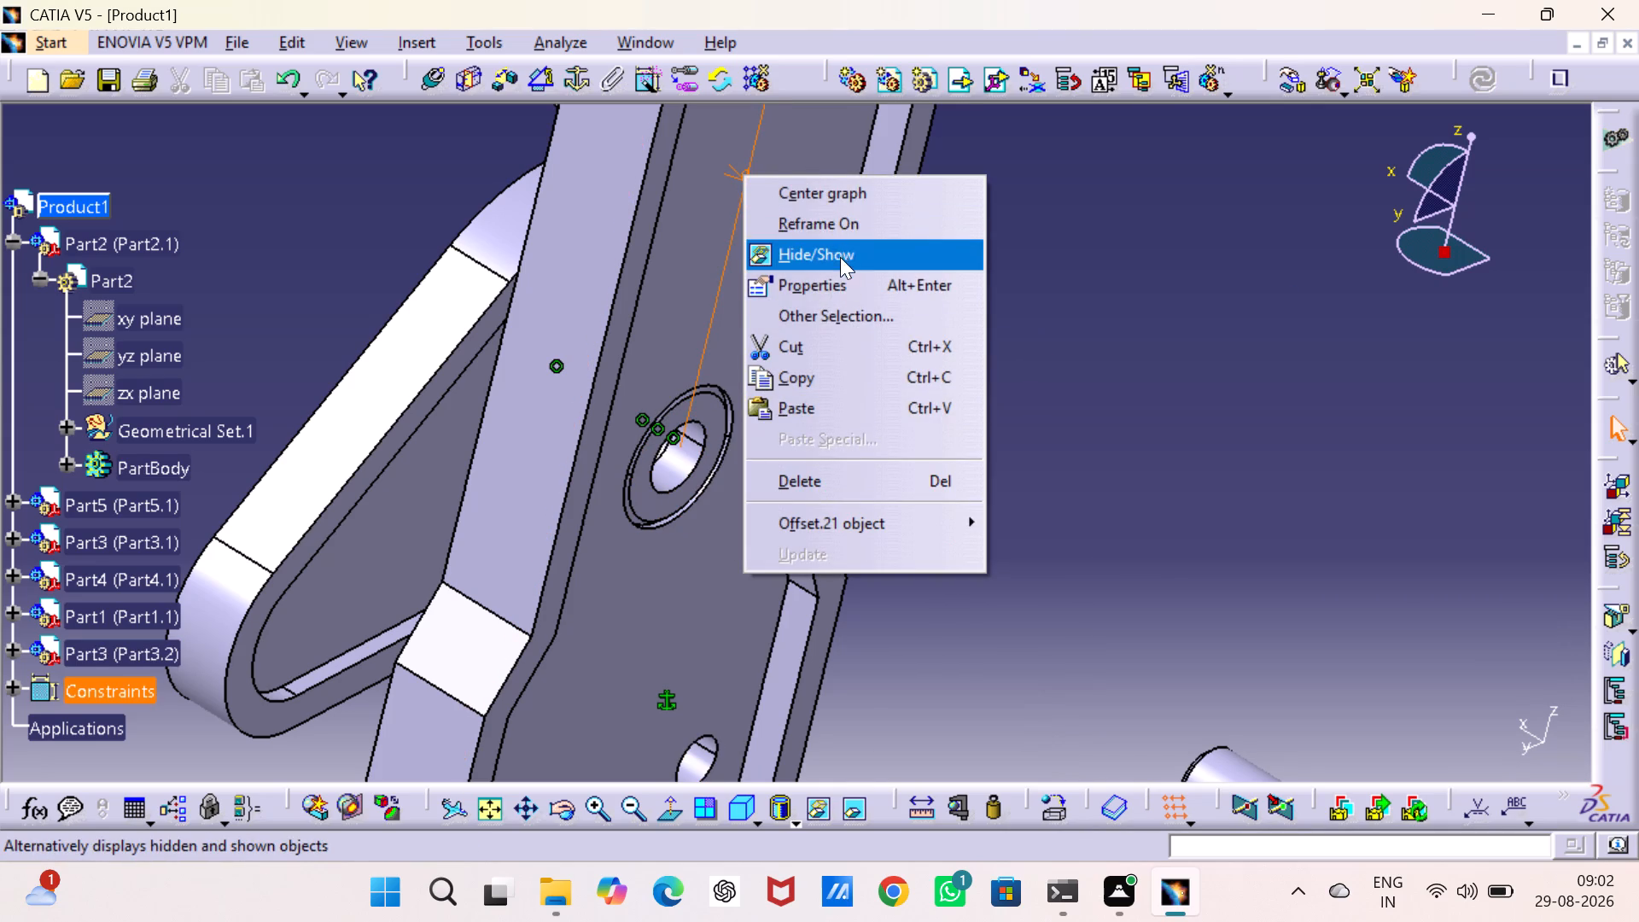
click(840, 257)
click(1123, 353)
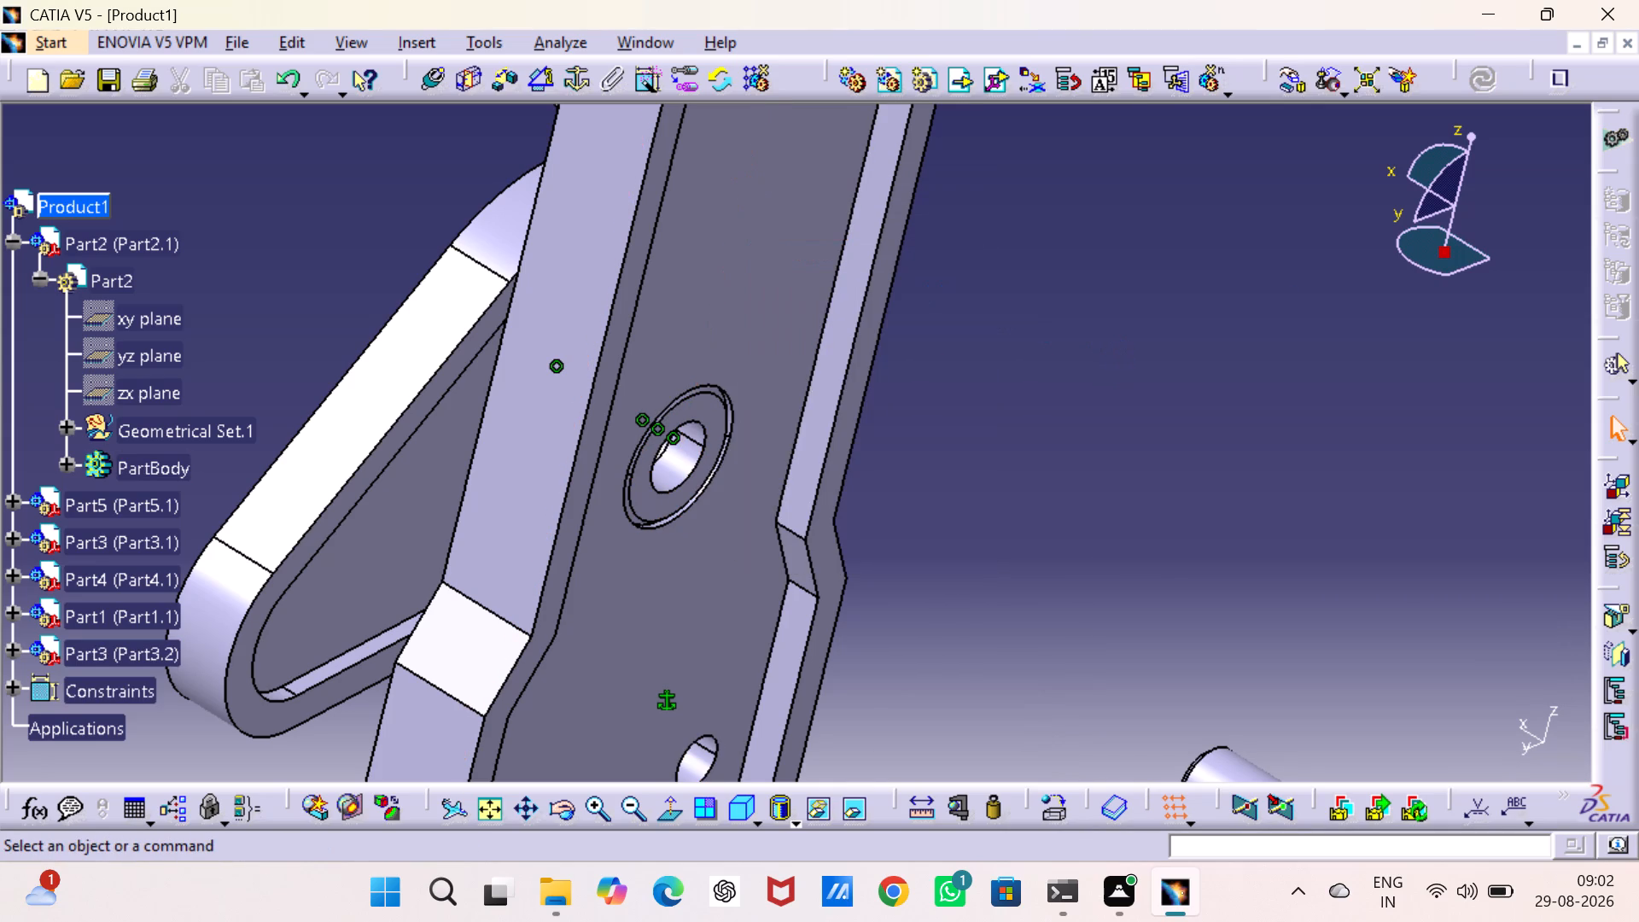
Add a 90deg angle constraint between the xy plane of Part2 and the yz plane of the second bush (Part3.2).
middle_drag(1175, 501, 1308, 412)
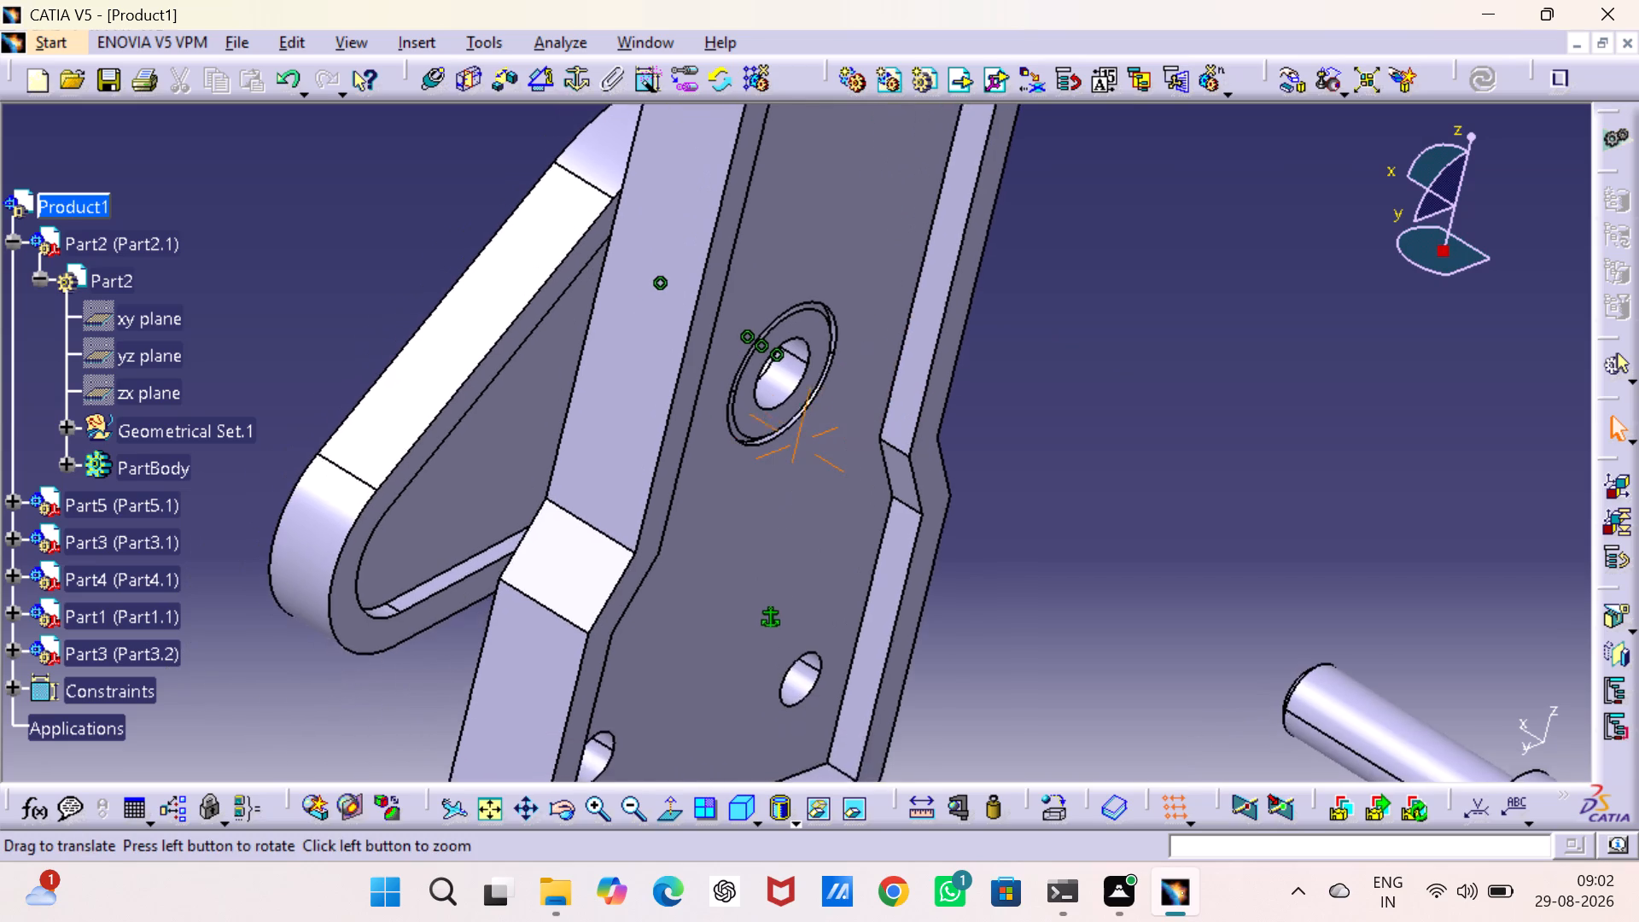
middle_drag(1308, 412, 1321, 421)
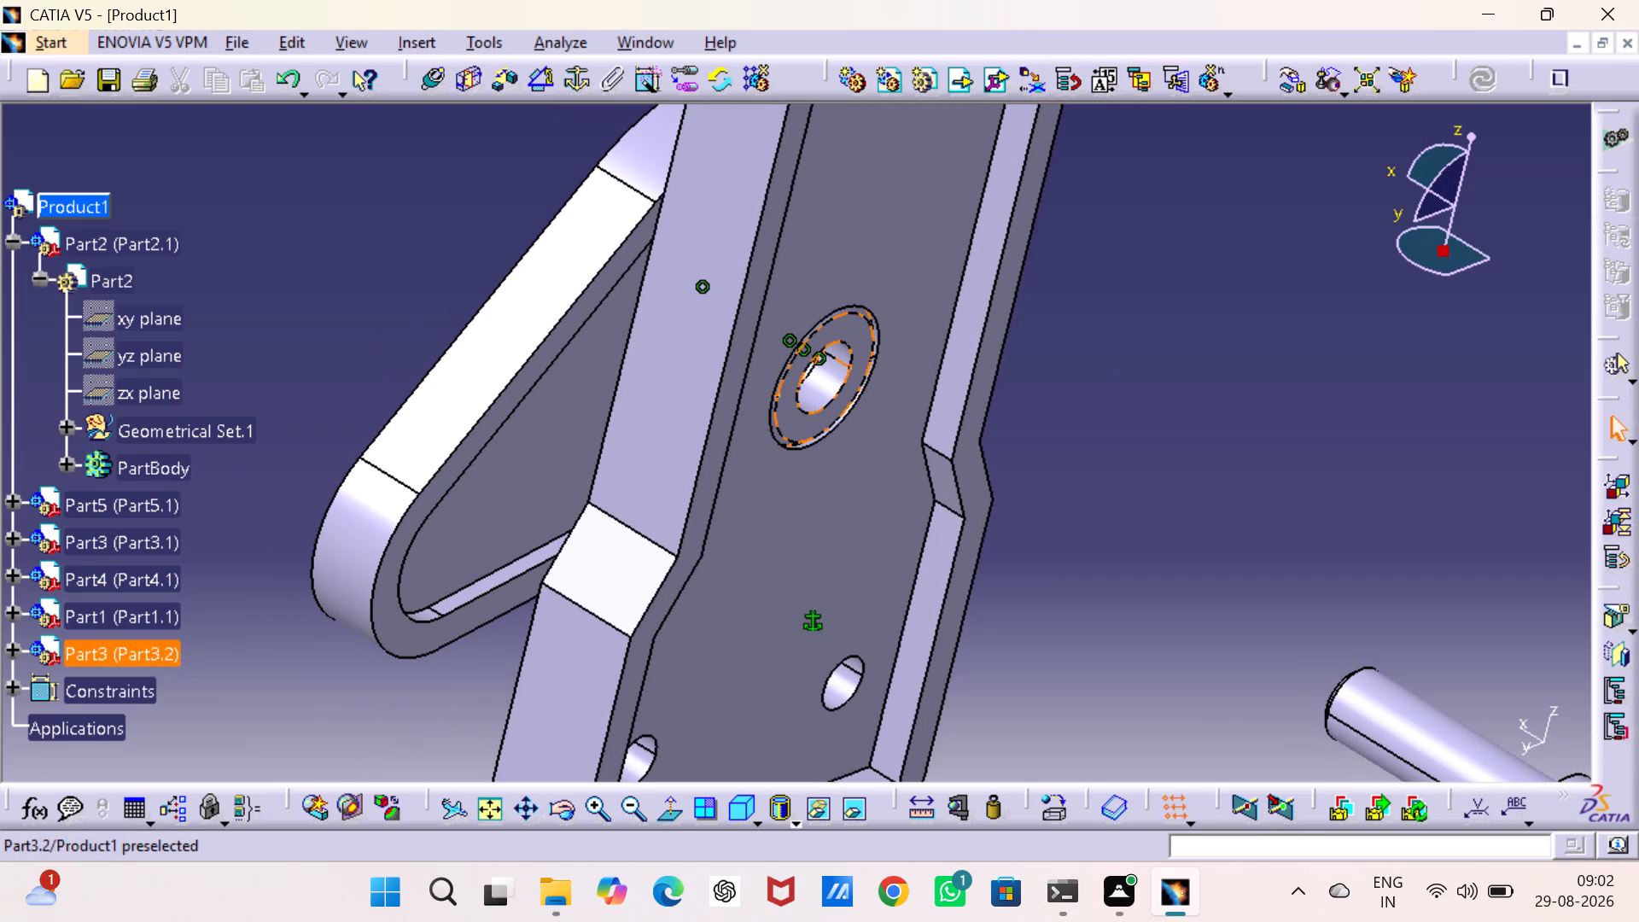
click(6, 649)
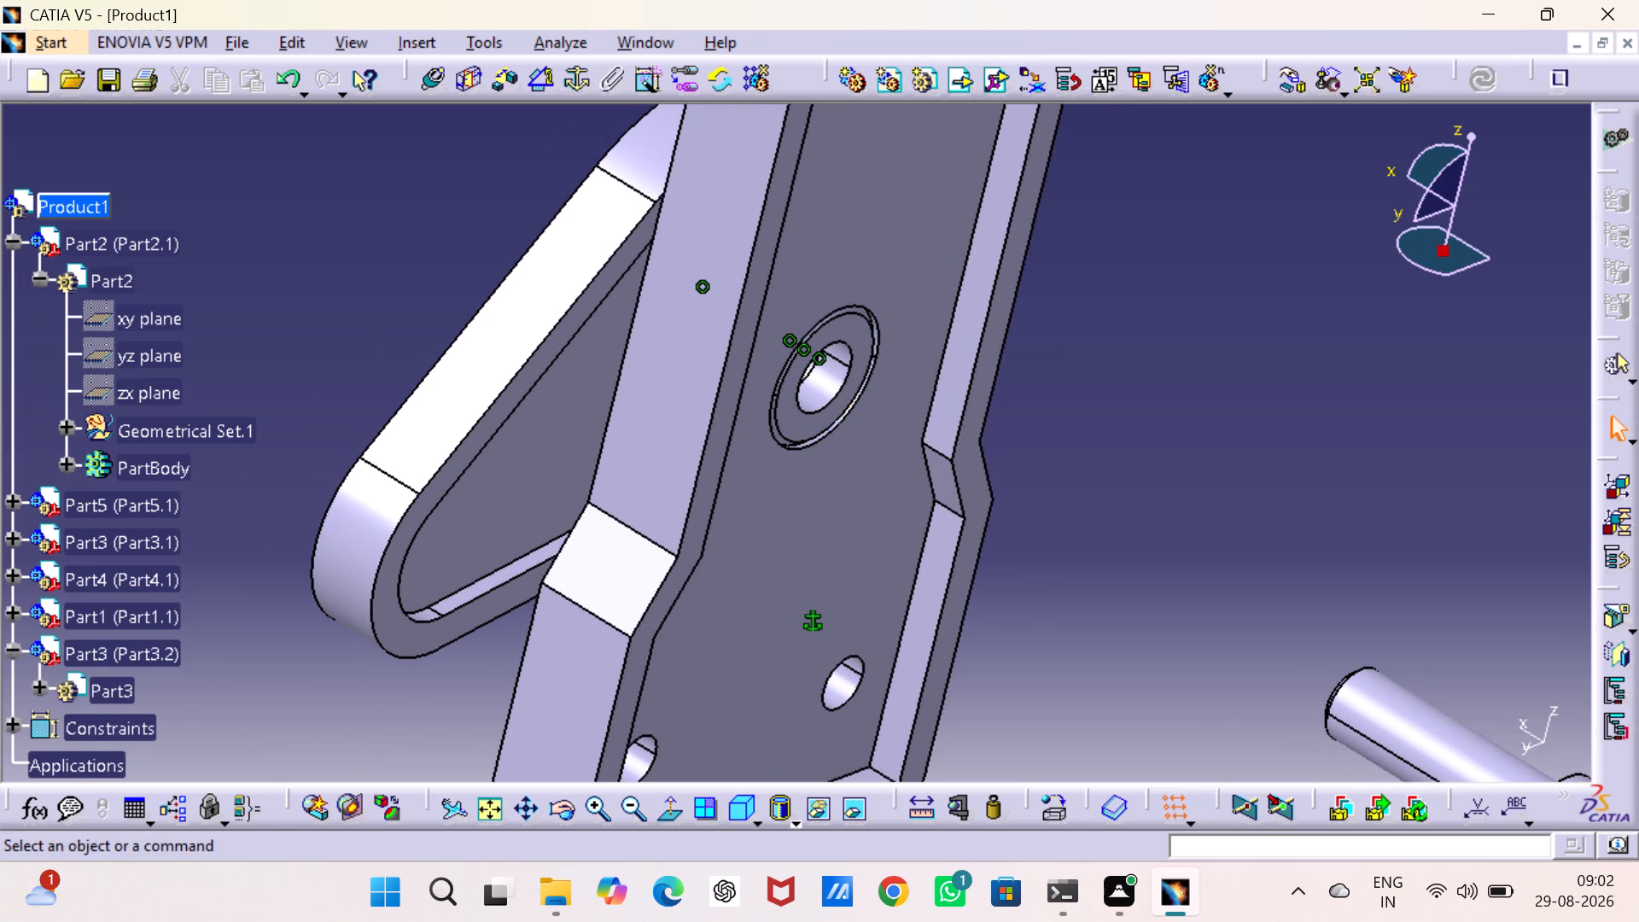
click(36, 686)
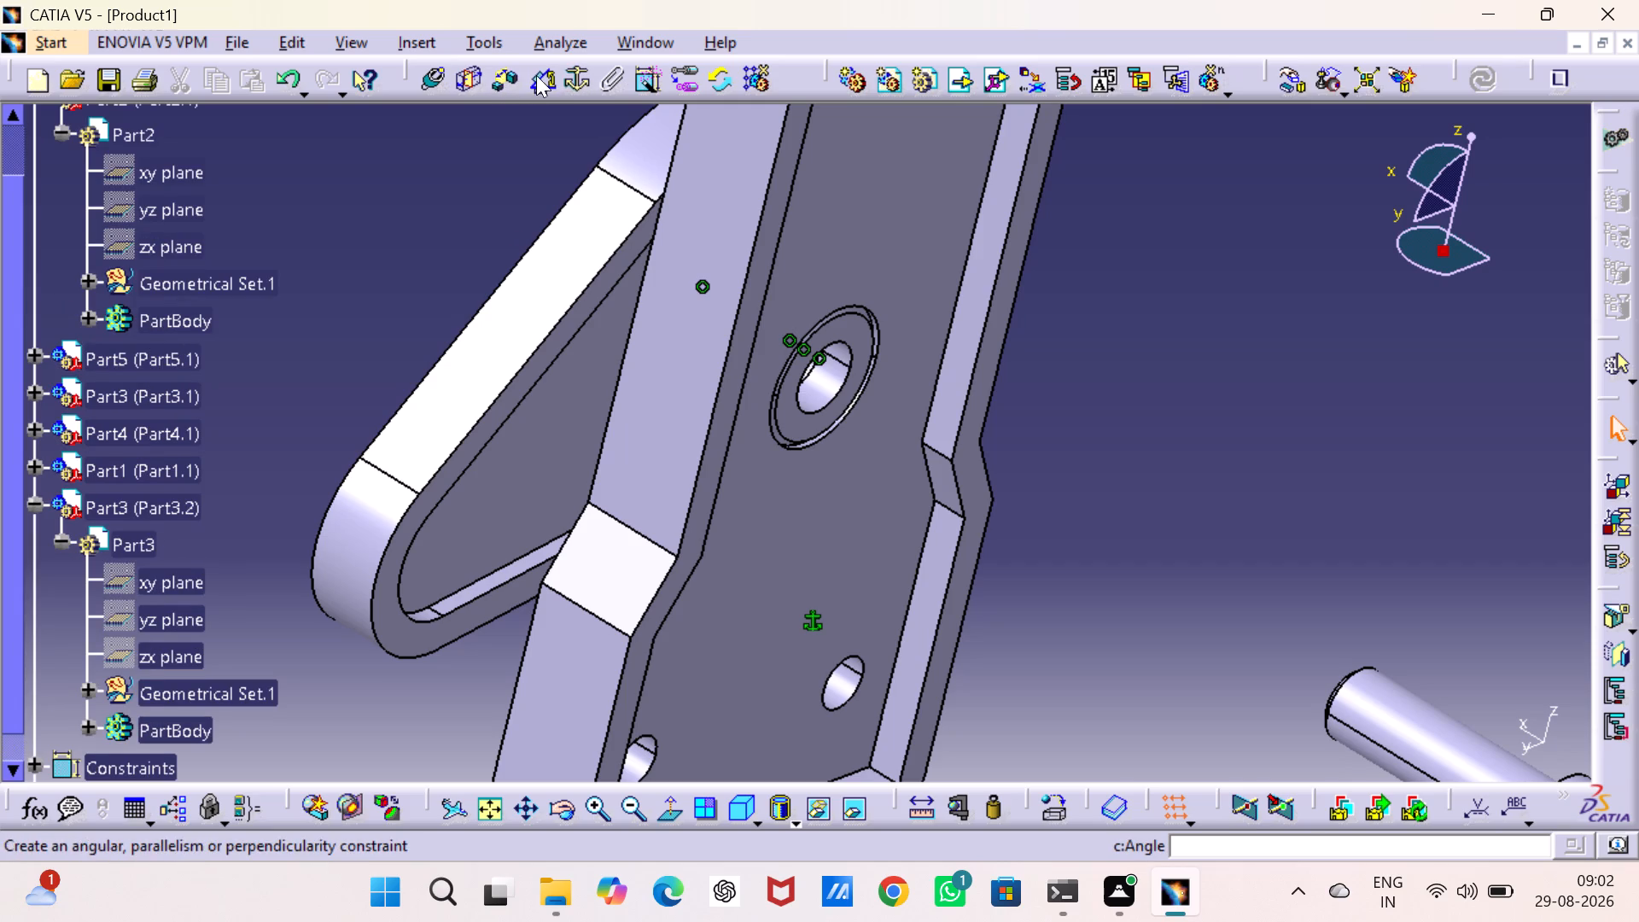
click(536, 75)
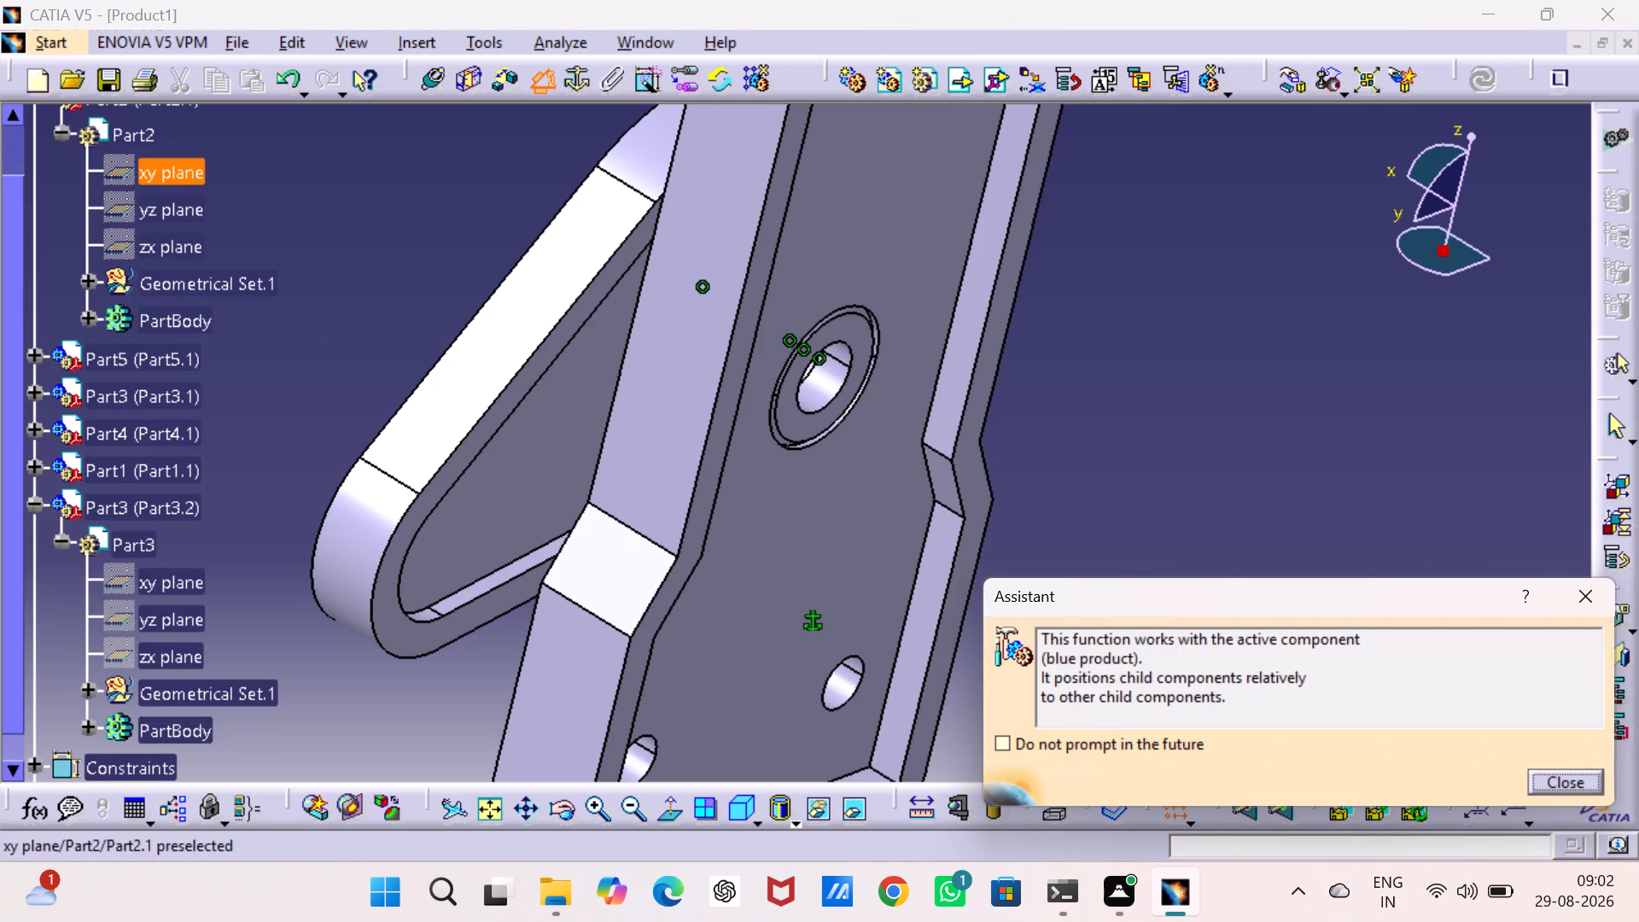
click(152, 173)
click(156, 624)
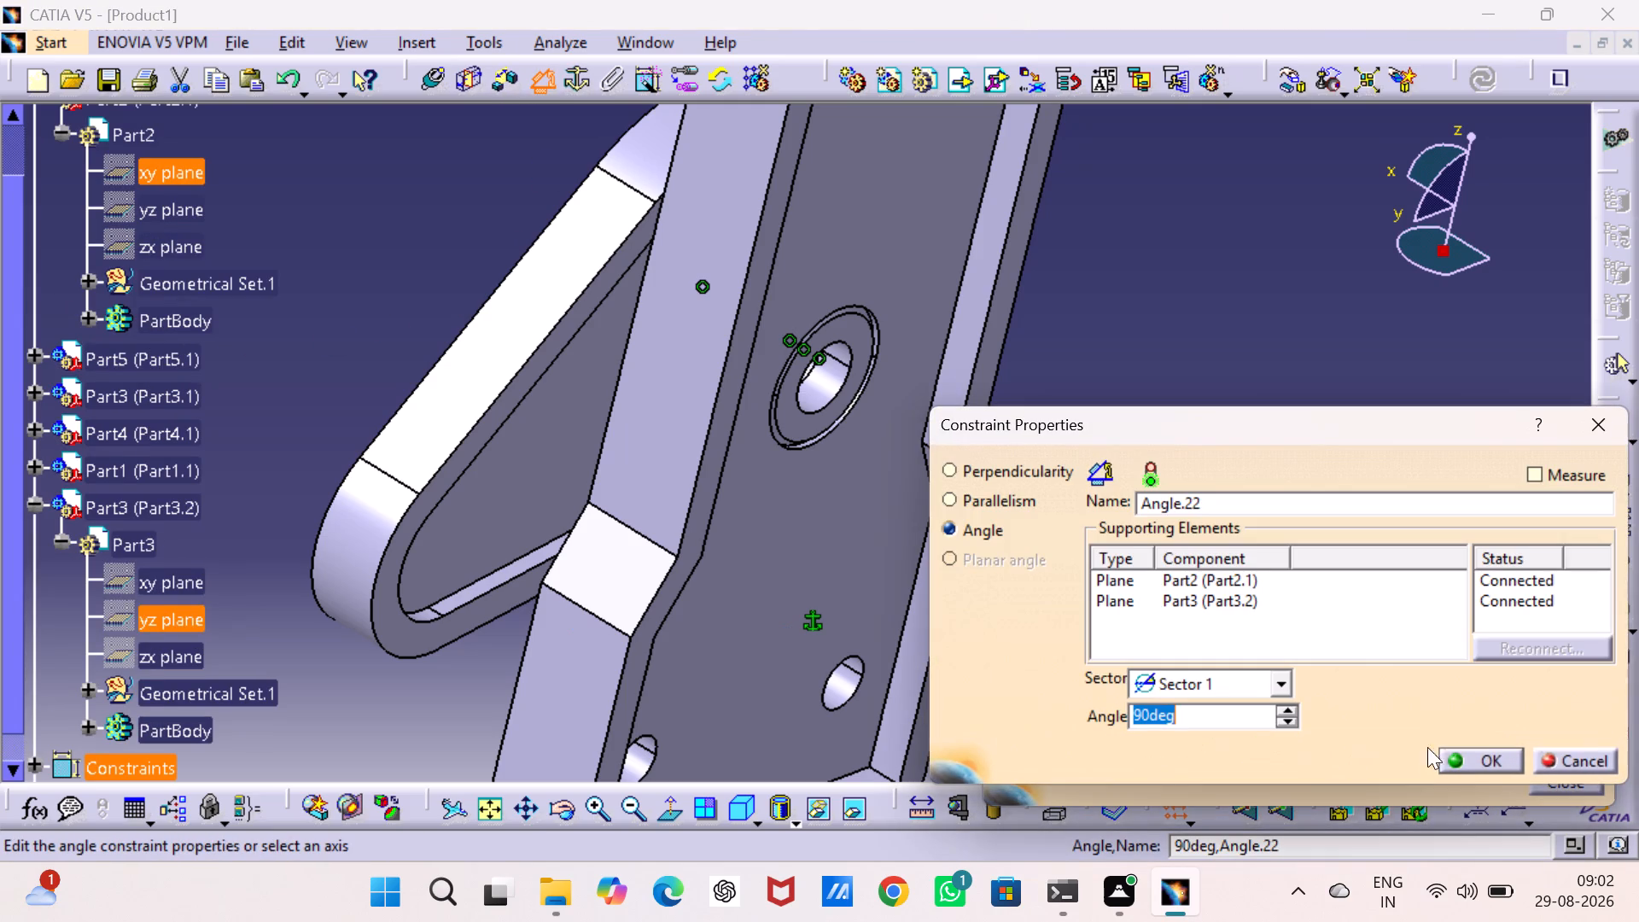
click(1502, 761)
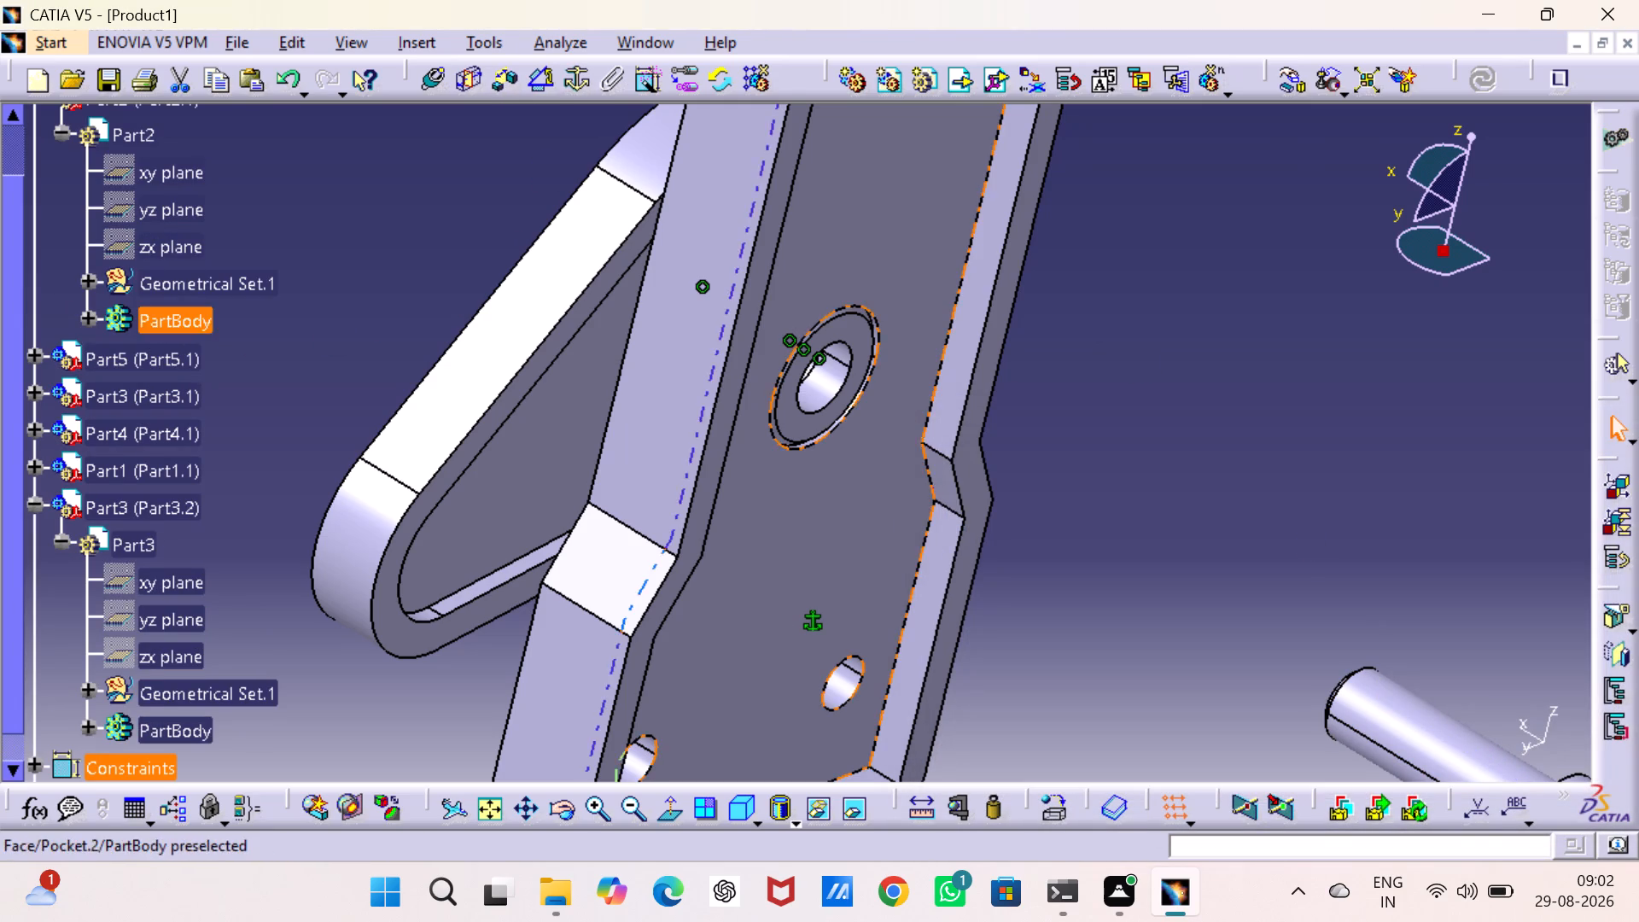
Add an angle constraint between the yz plane of Part2 and the zx plane of the second bush (Part3.2).
click(536, 75)
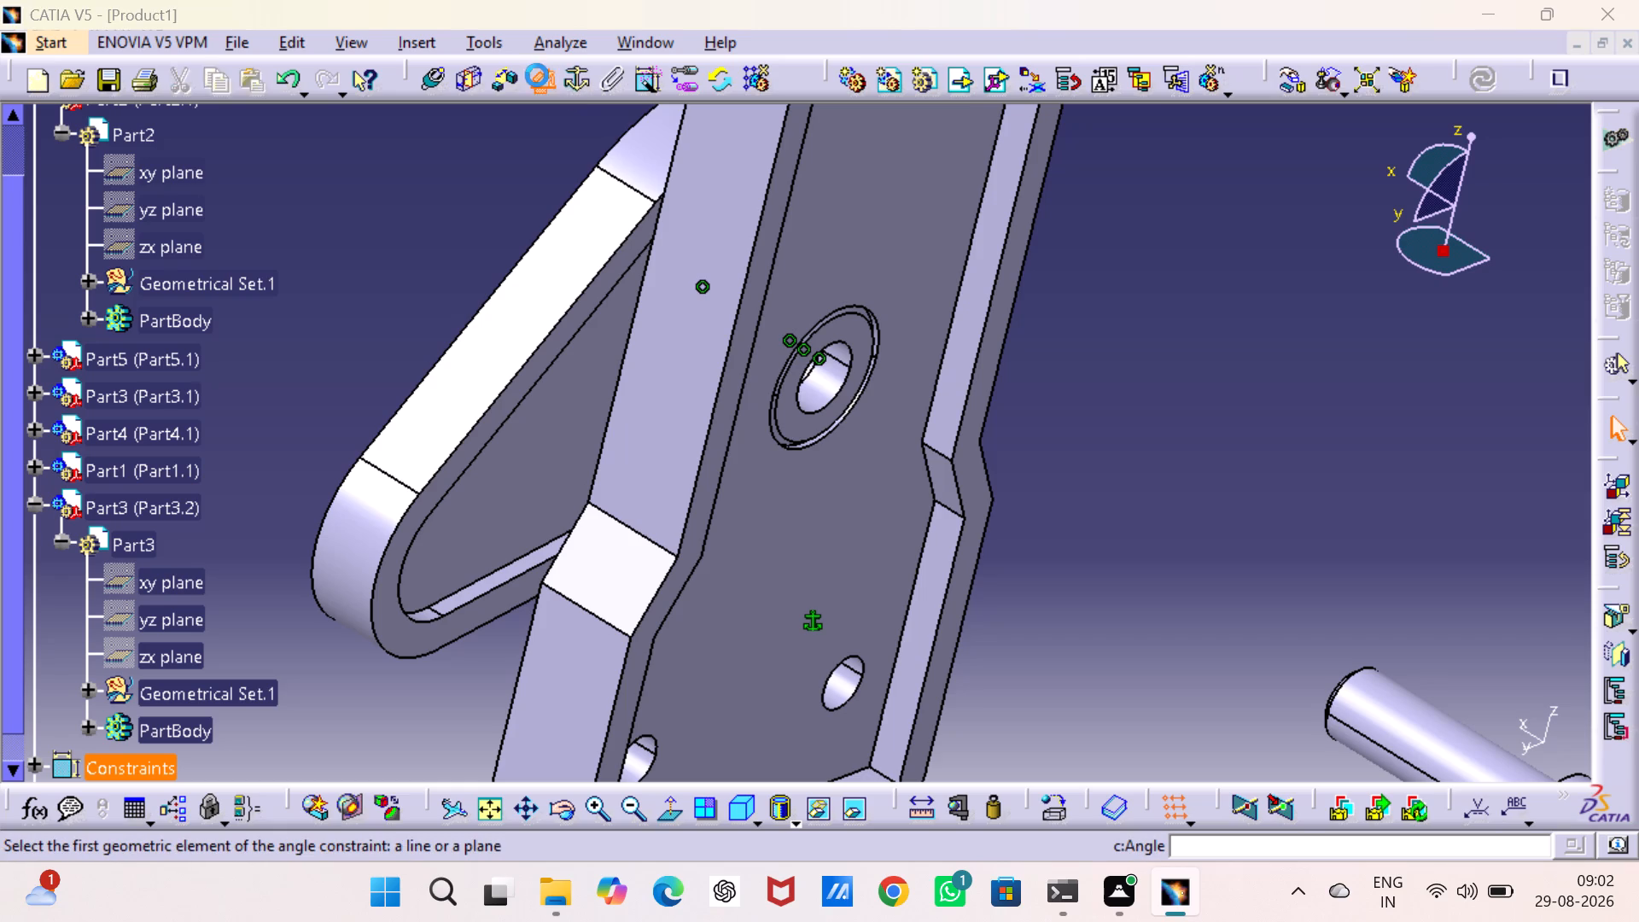
click(184, 214)
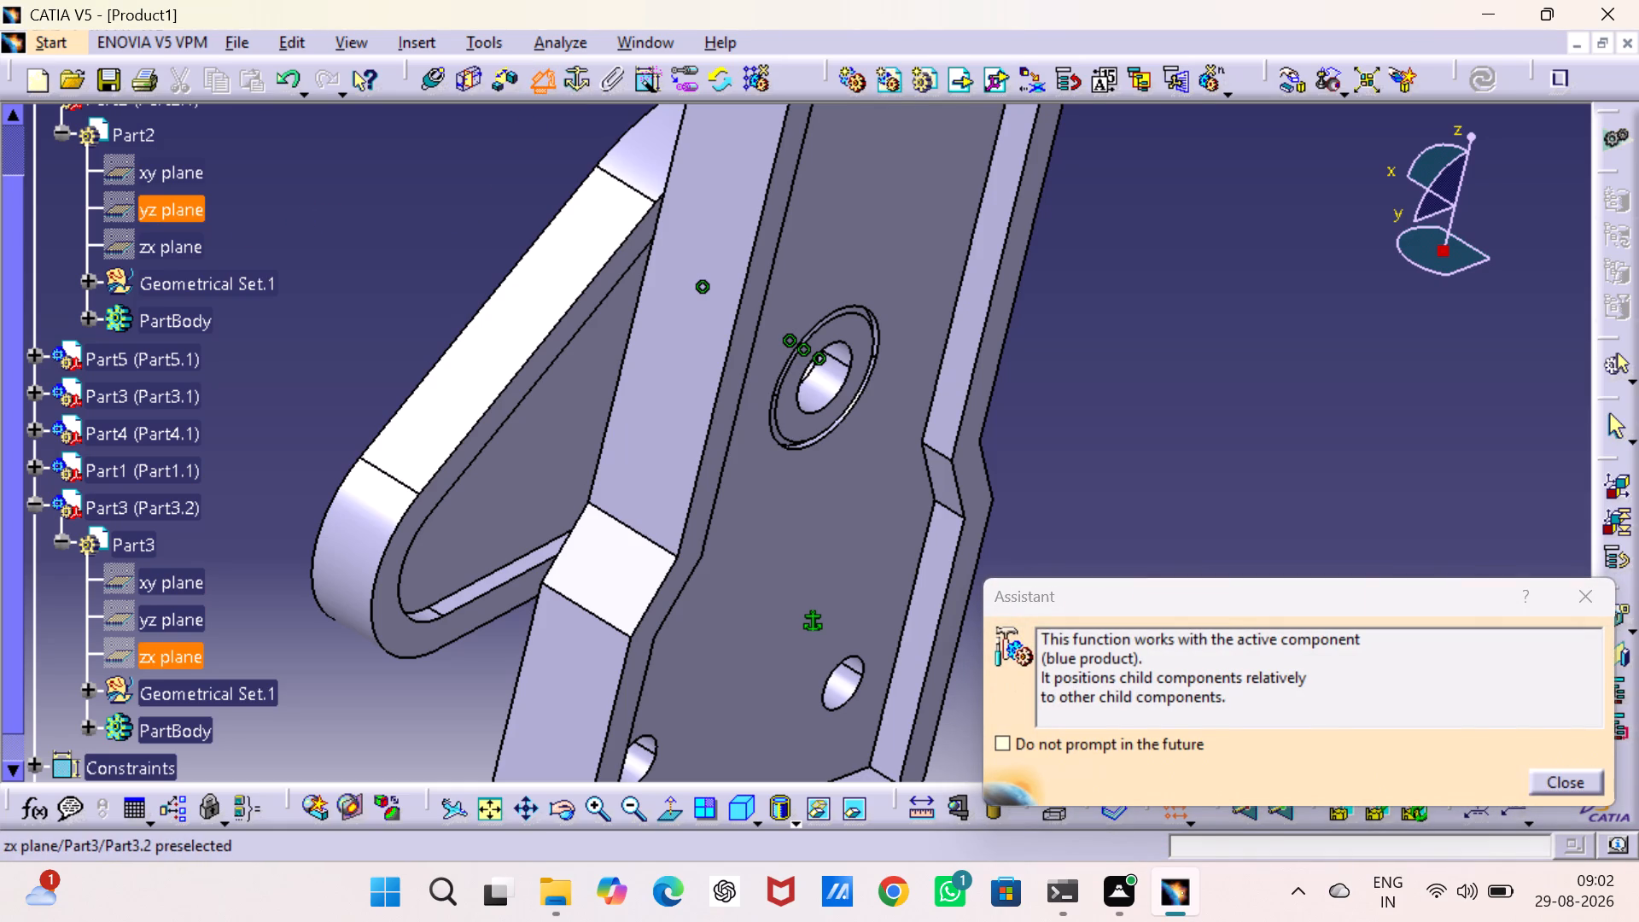
click(172, 651)
click(1478, 761)
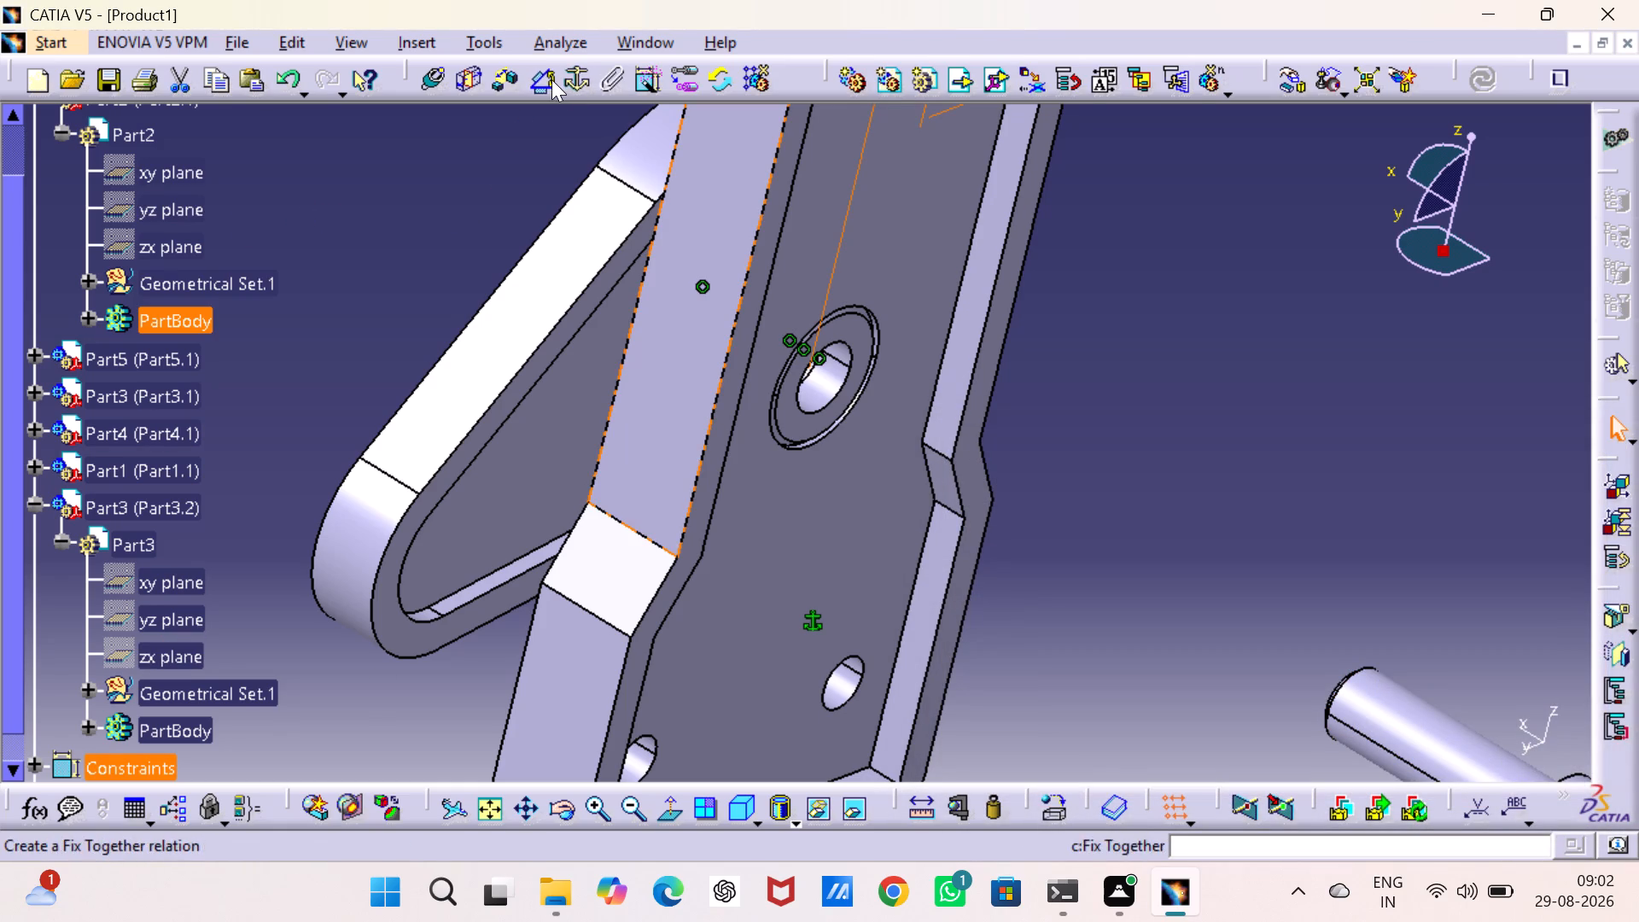
Add a 0deg angle constraint between the xy plane of Part2 and the xy plane of the second bush (Part3.2).
click(551, 79)
click(149, 172)
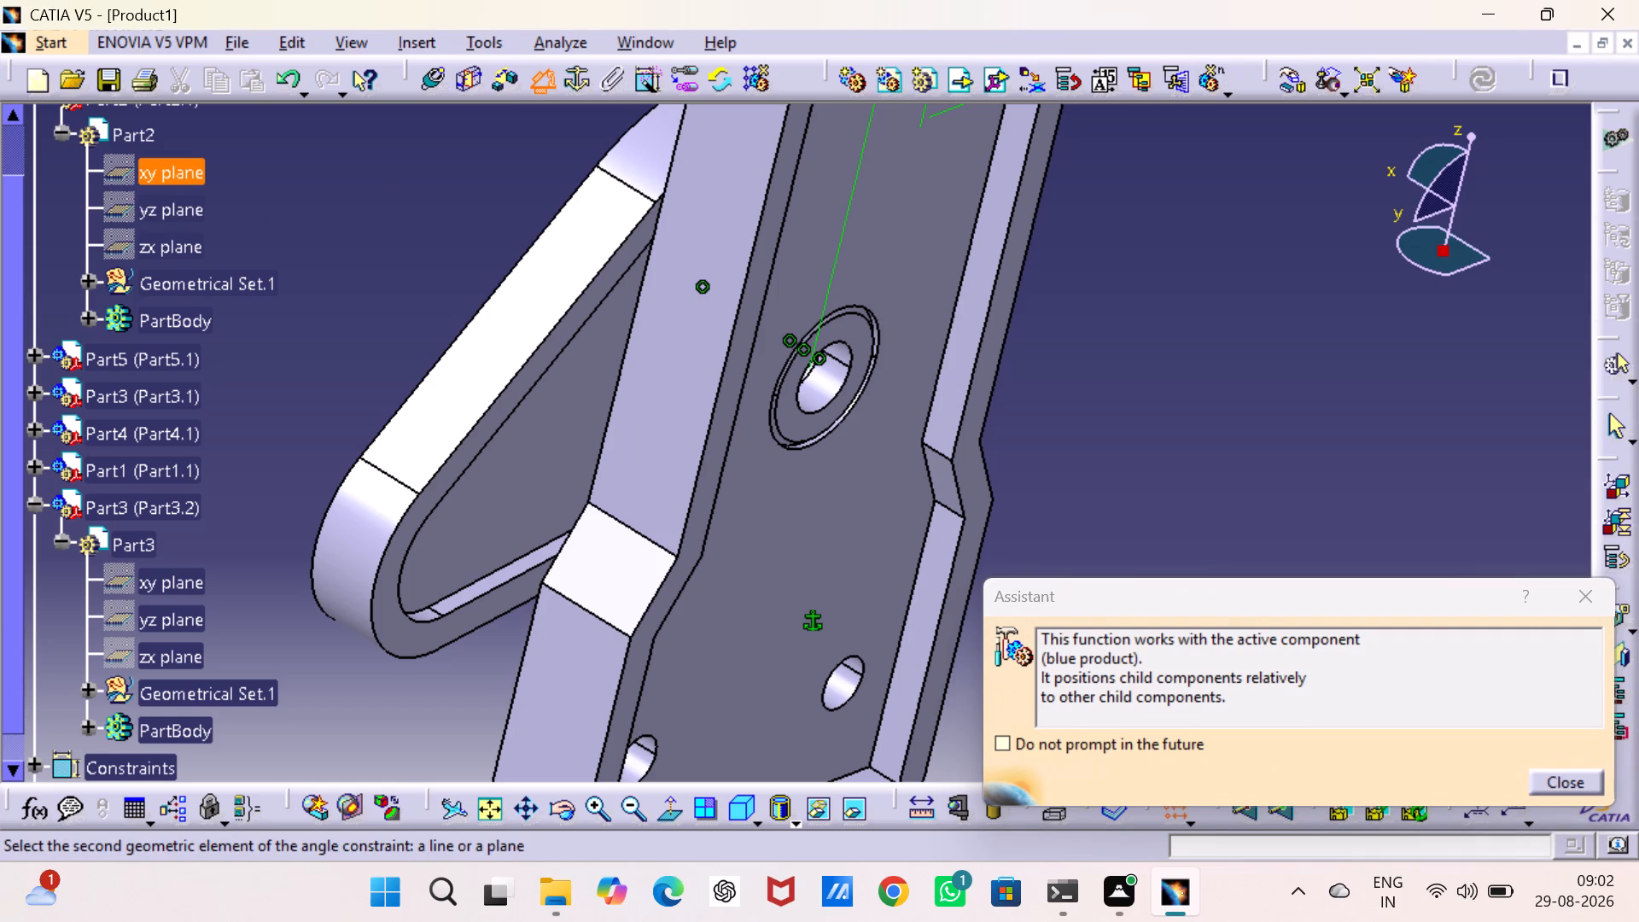
click(186, 589)
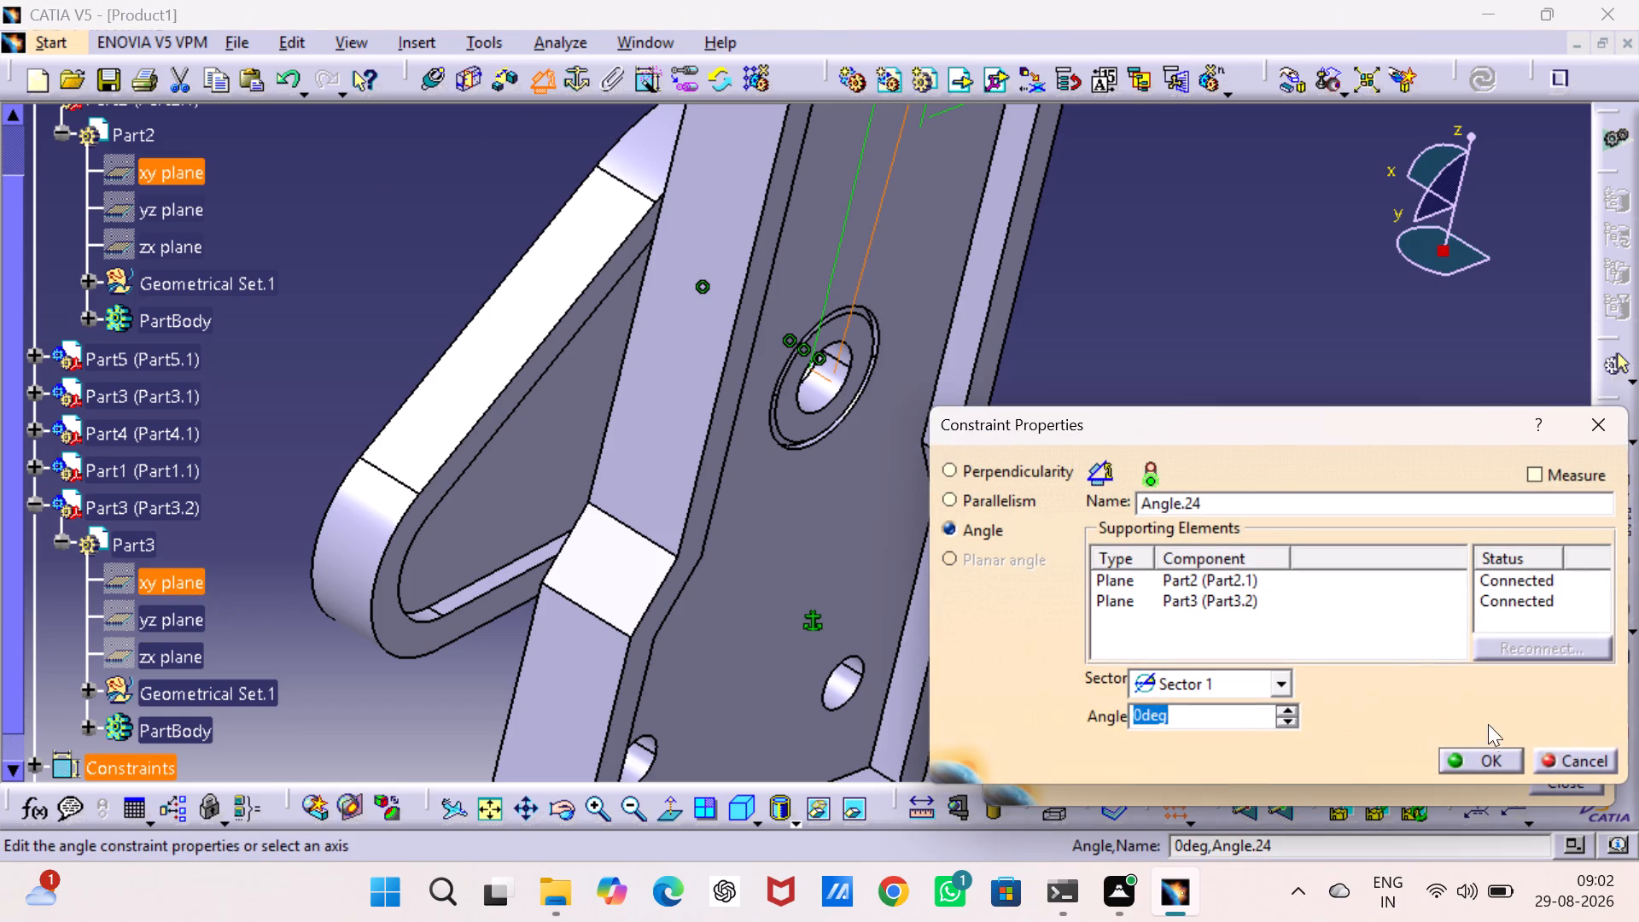
click(1488, 762)
click(1419, 640)
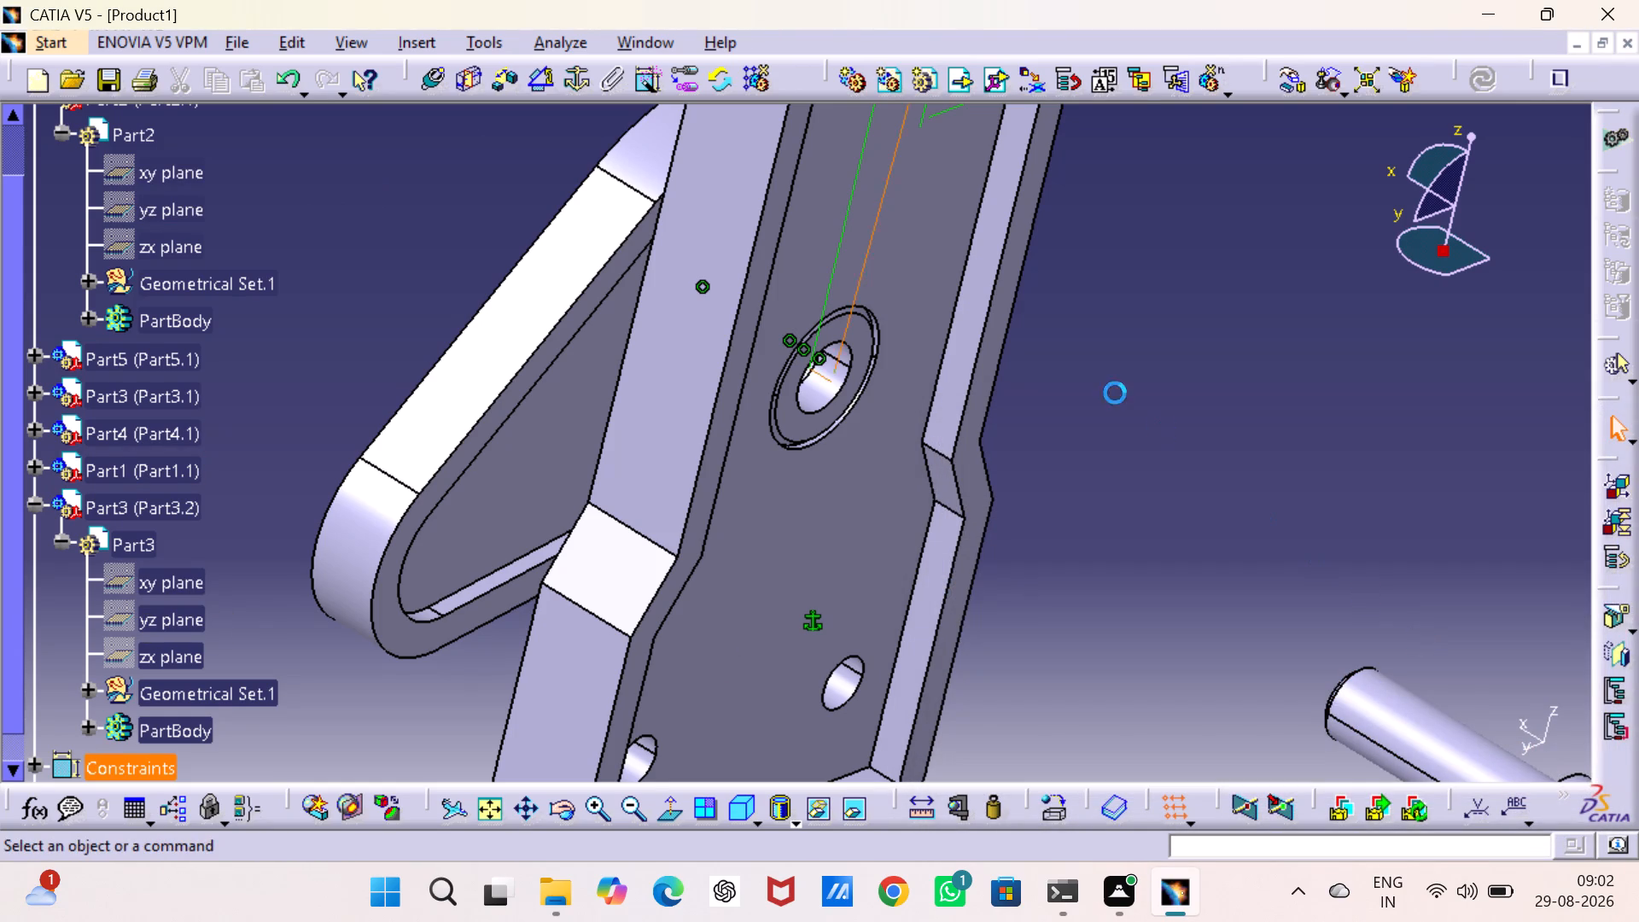
Hide the three angle constraints between the back plate and the second bush.
right_click(883, 207)
click(907, 277)
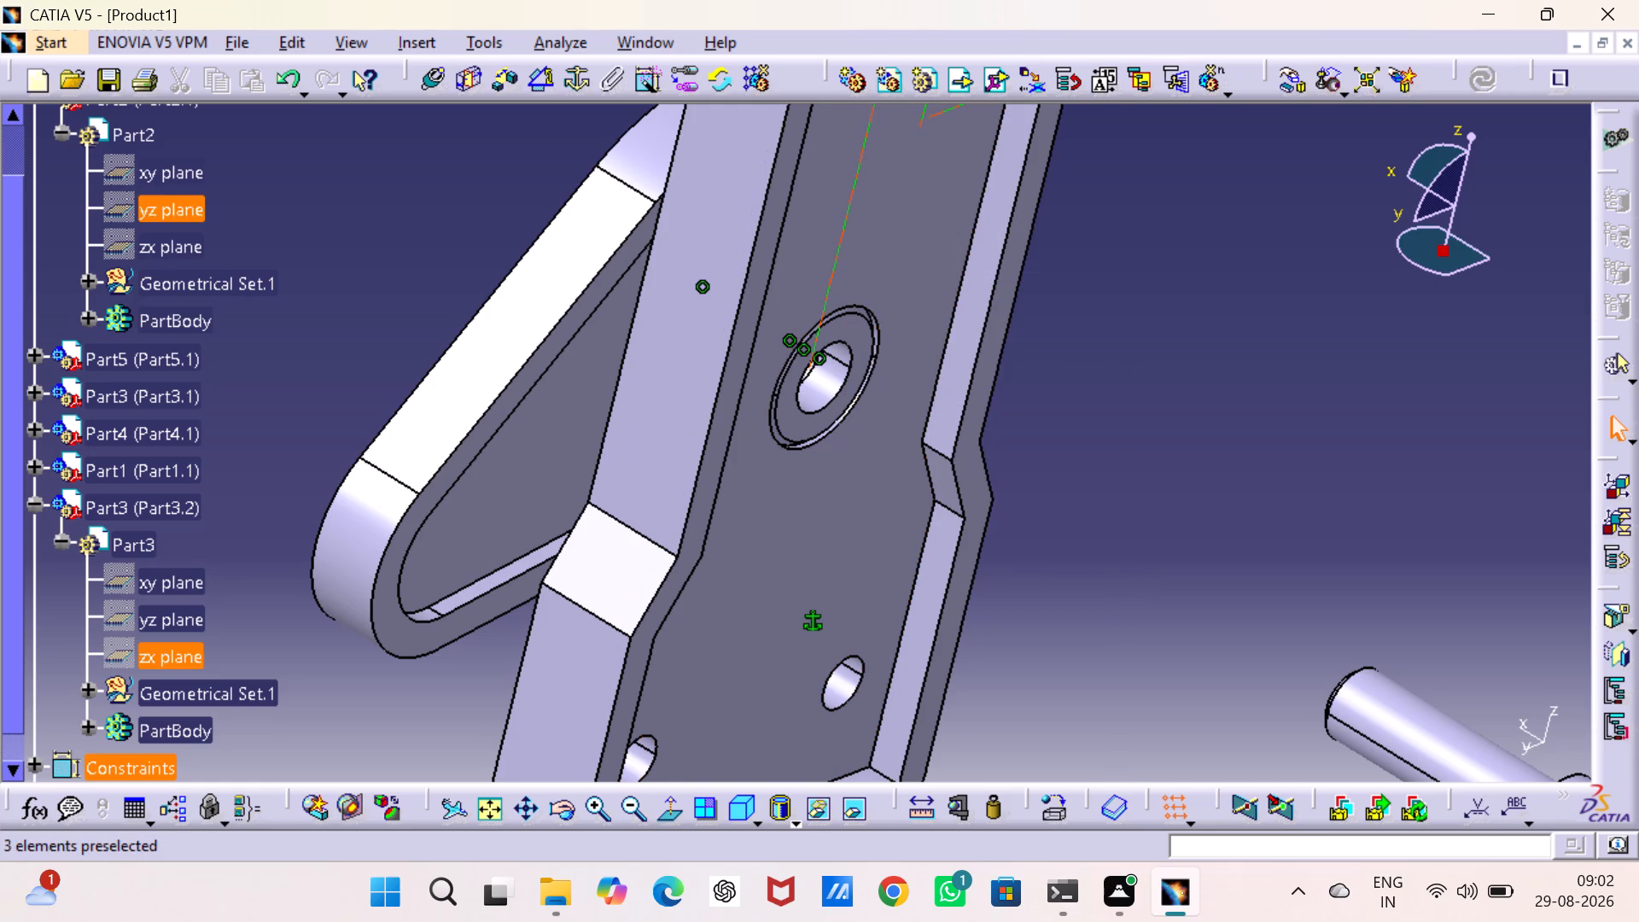
right_click(853, 182)
click(886, 254)
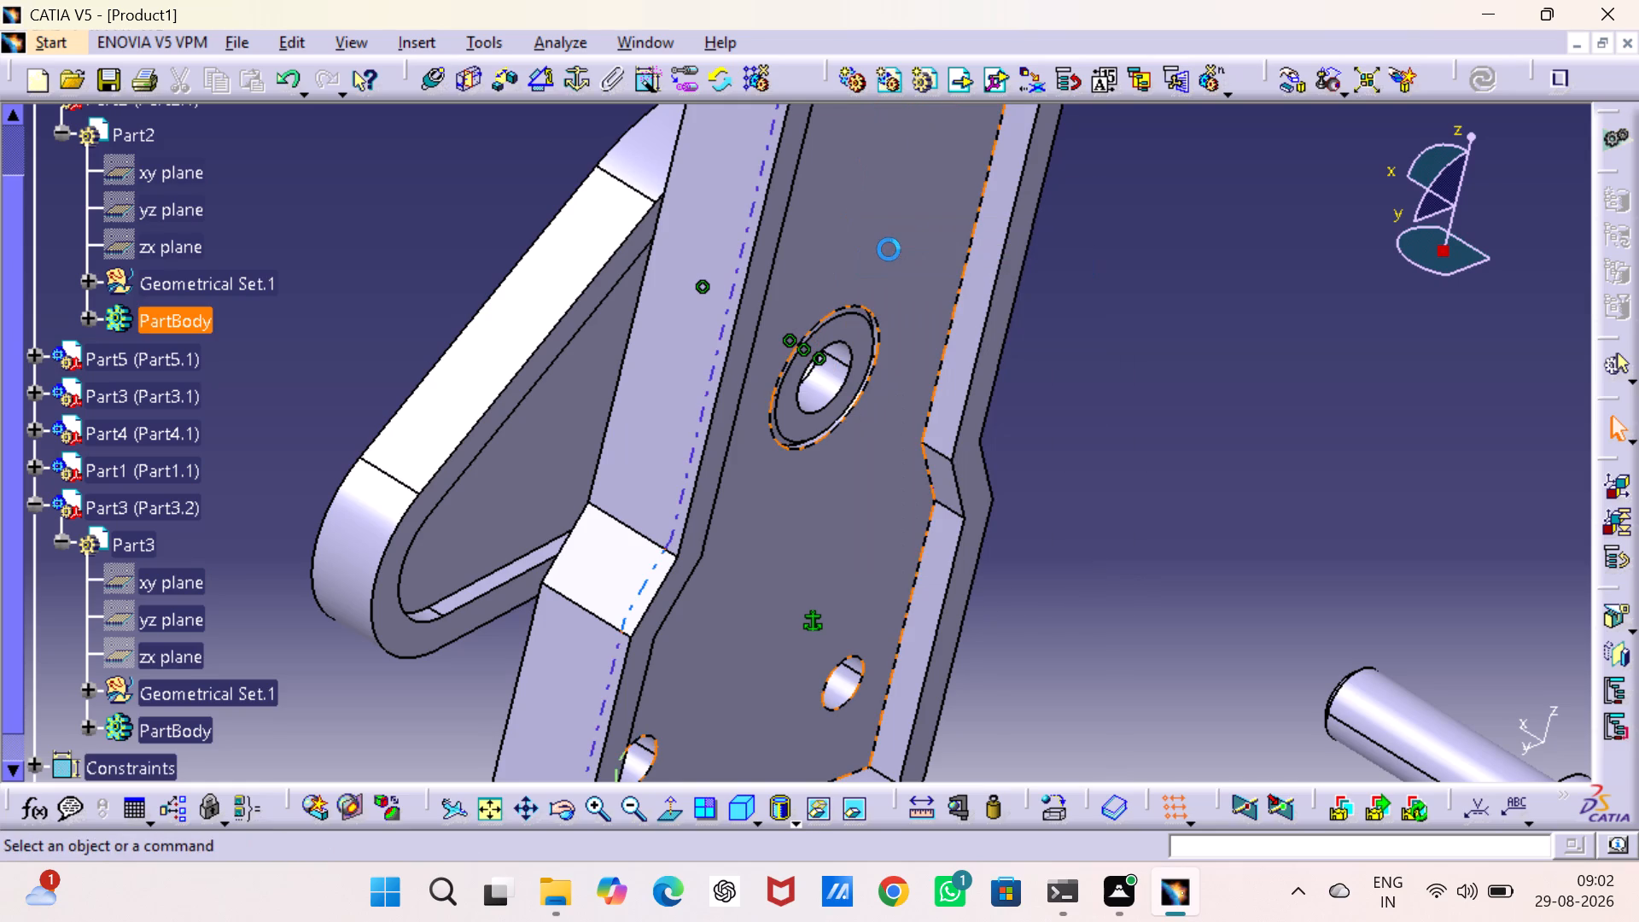
middle_drag(889, 248, 868, 362)
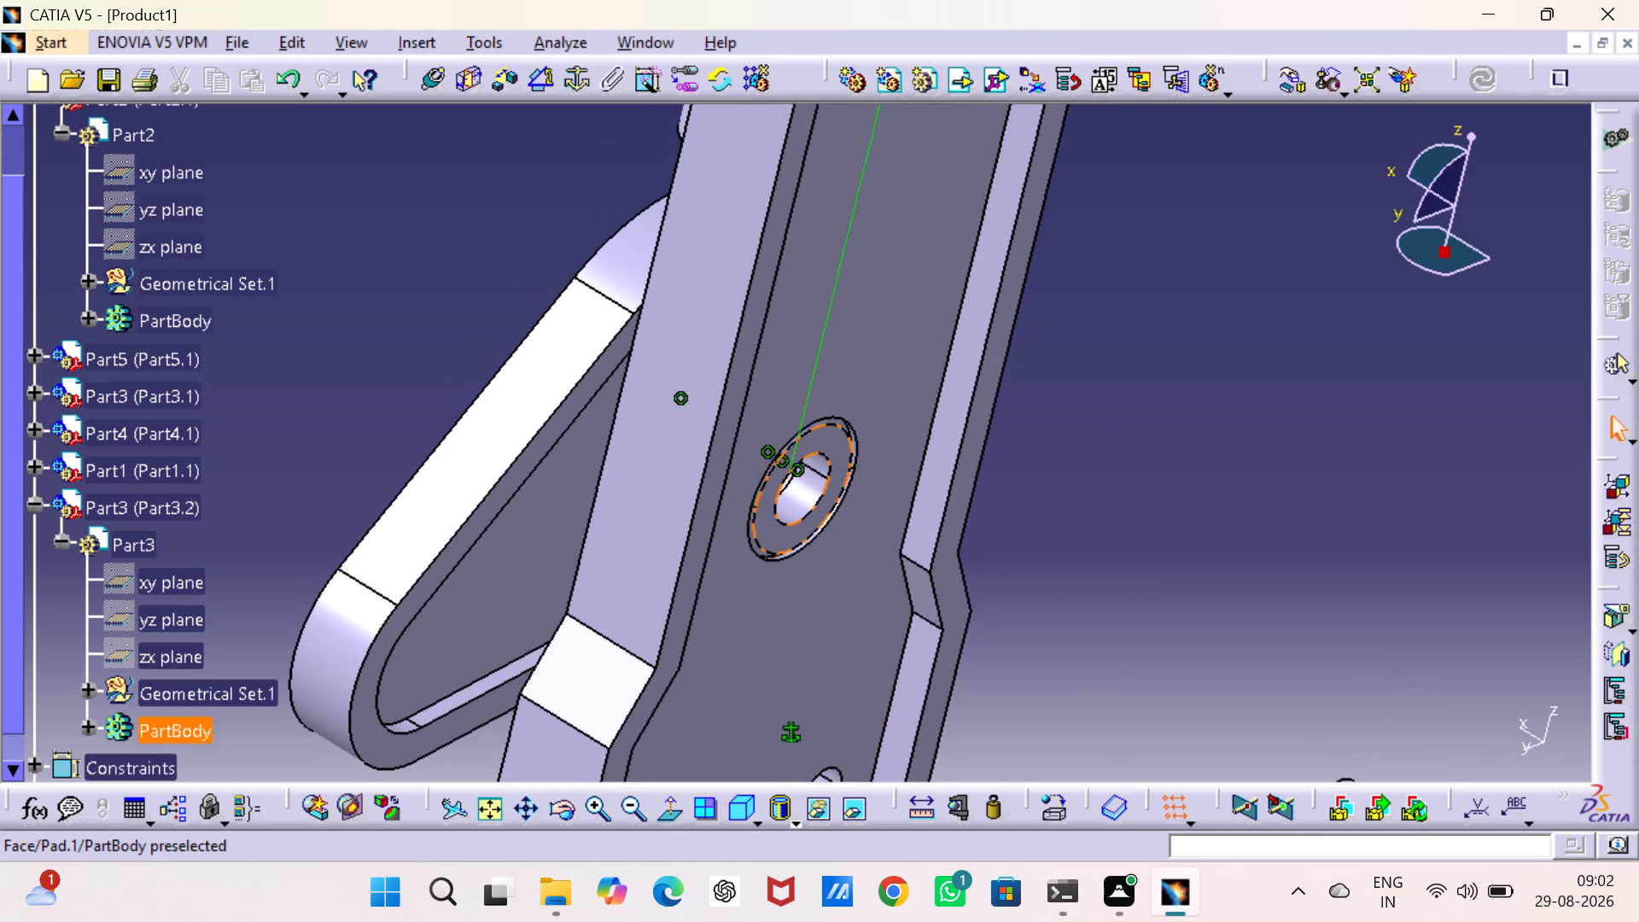
middle_drag(902, 376, 807, 710)
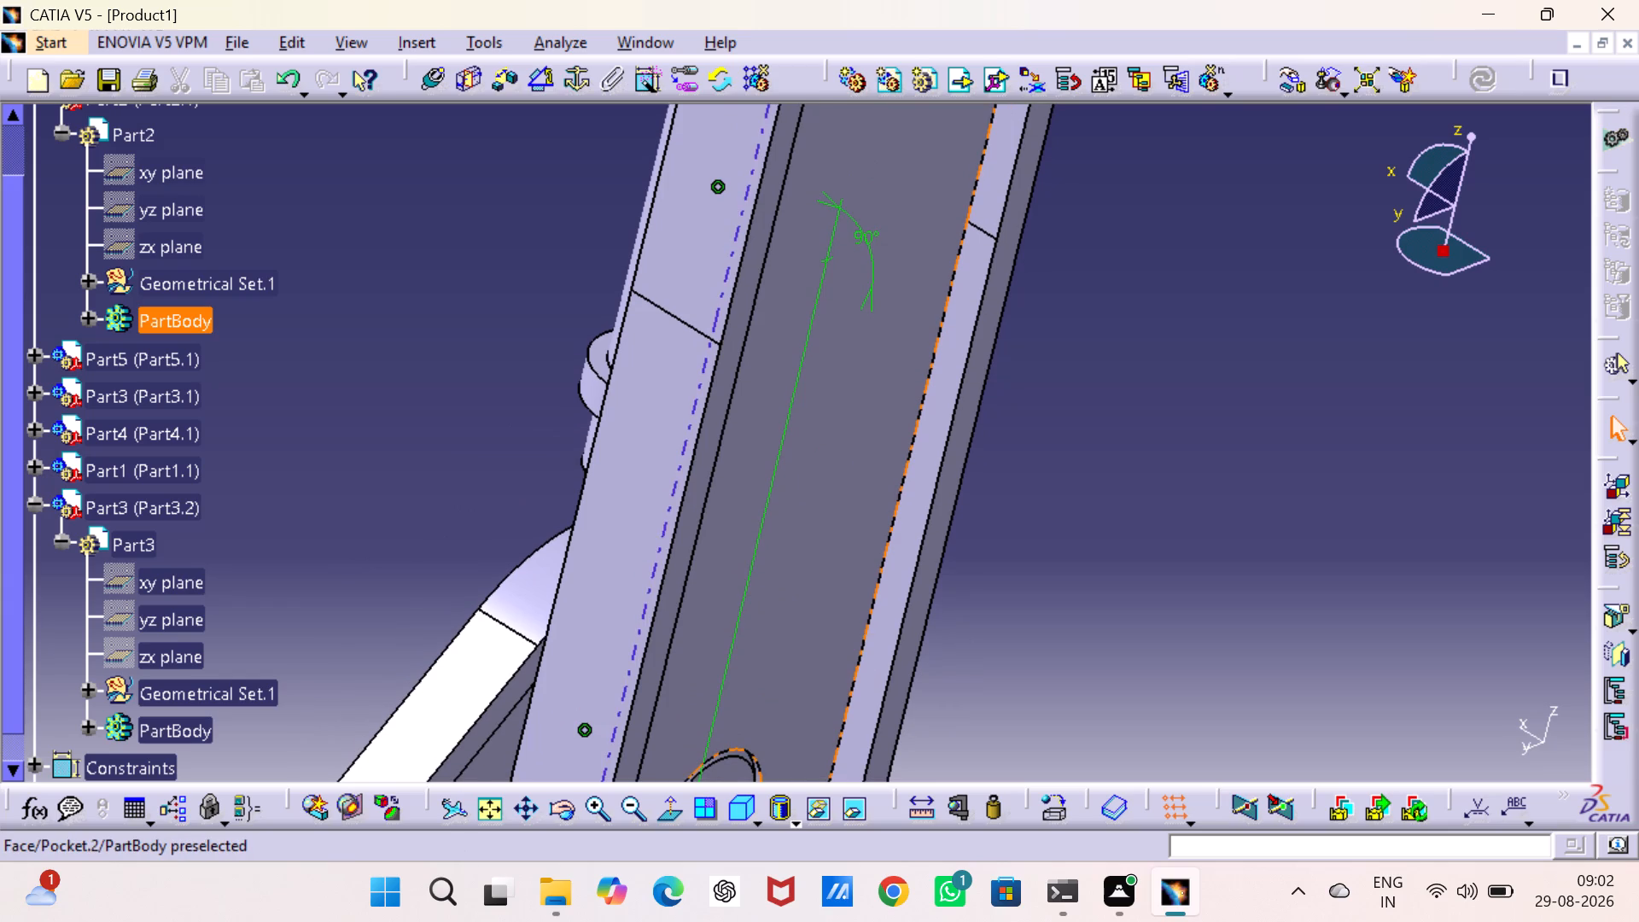
right_click(863, 227)
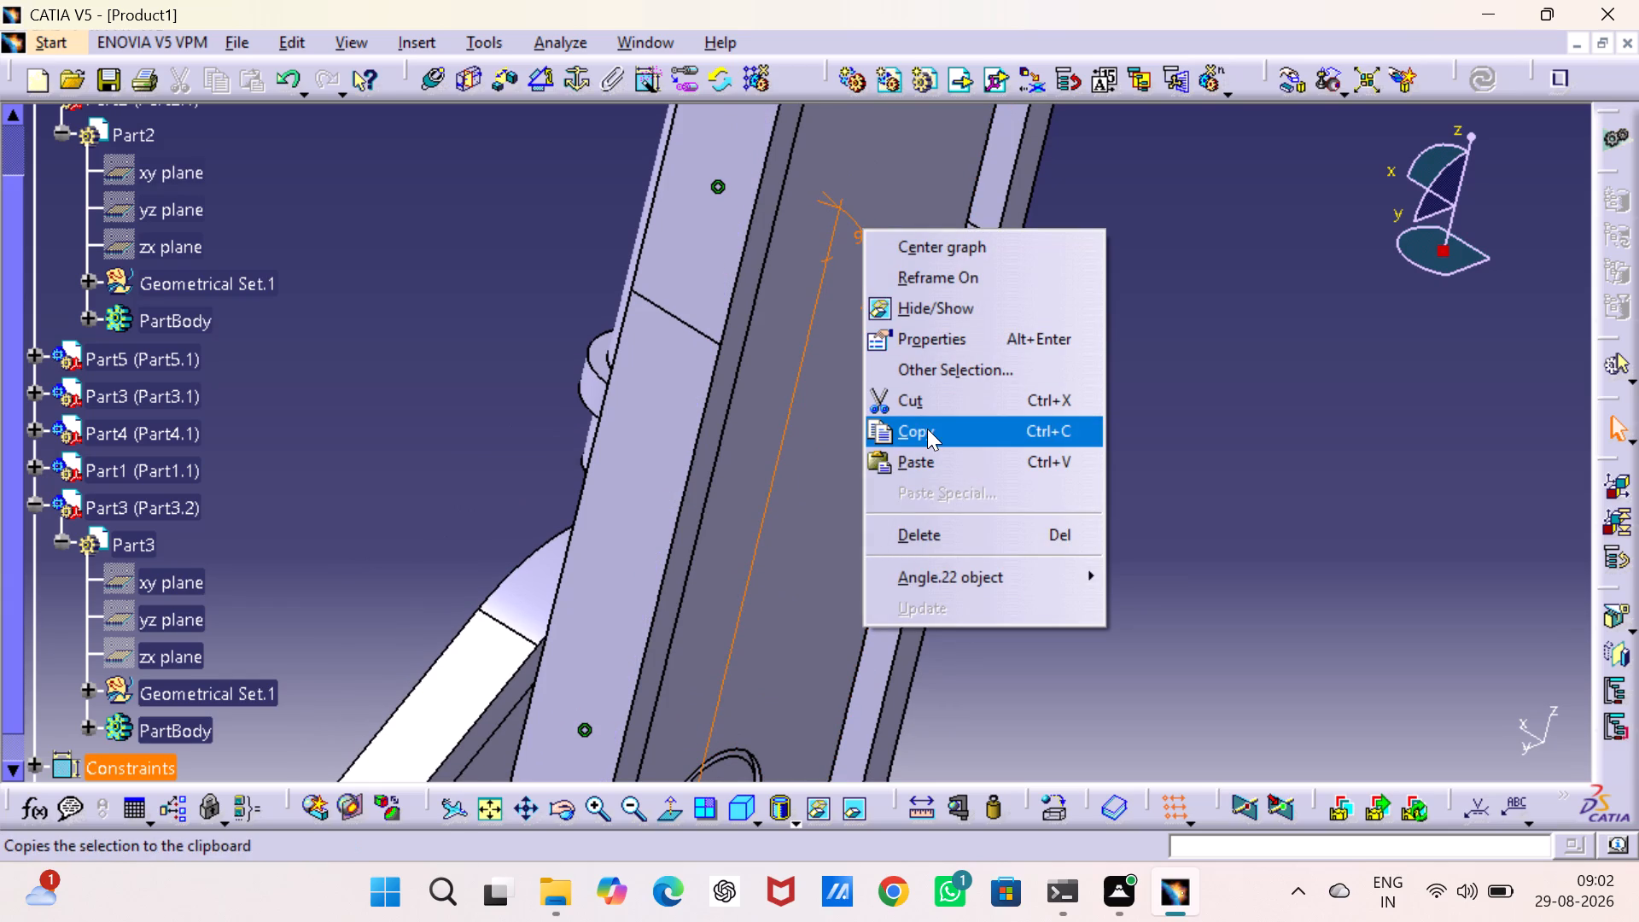
click(950, 309)
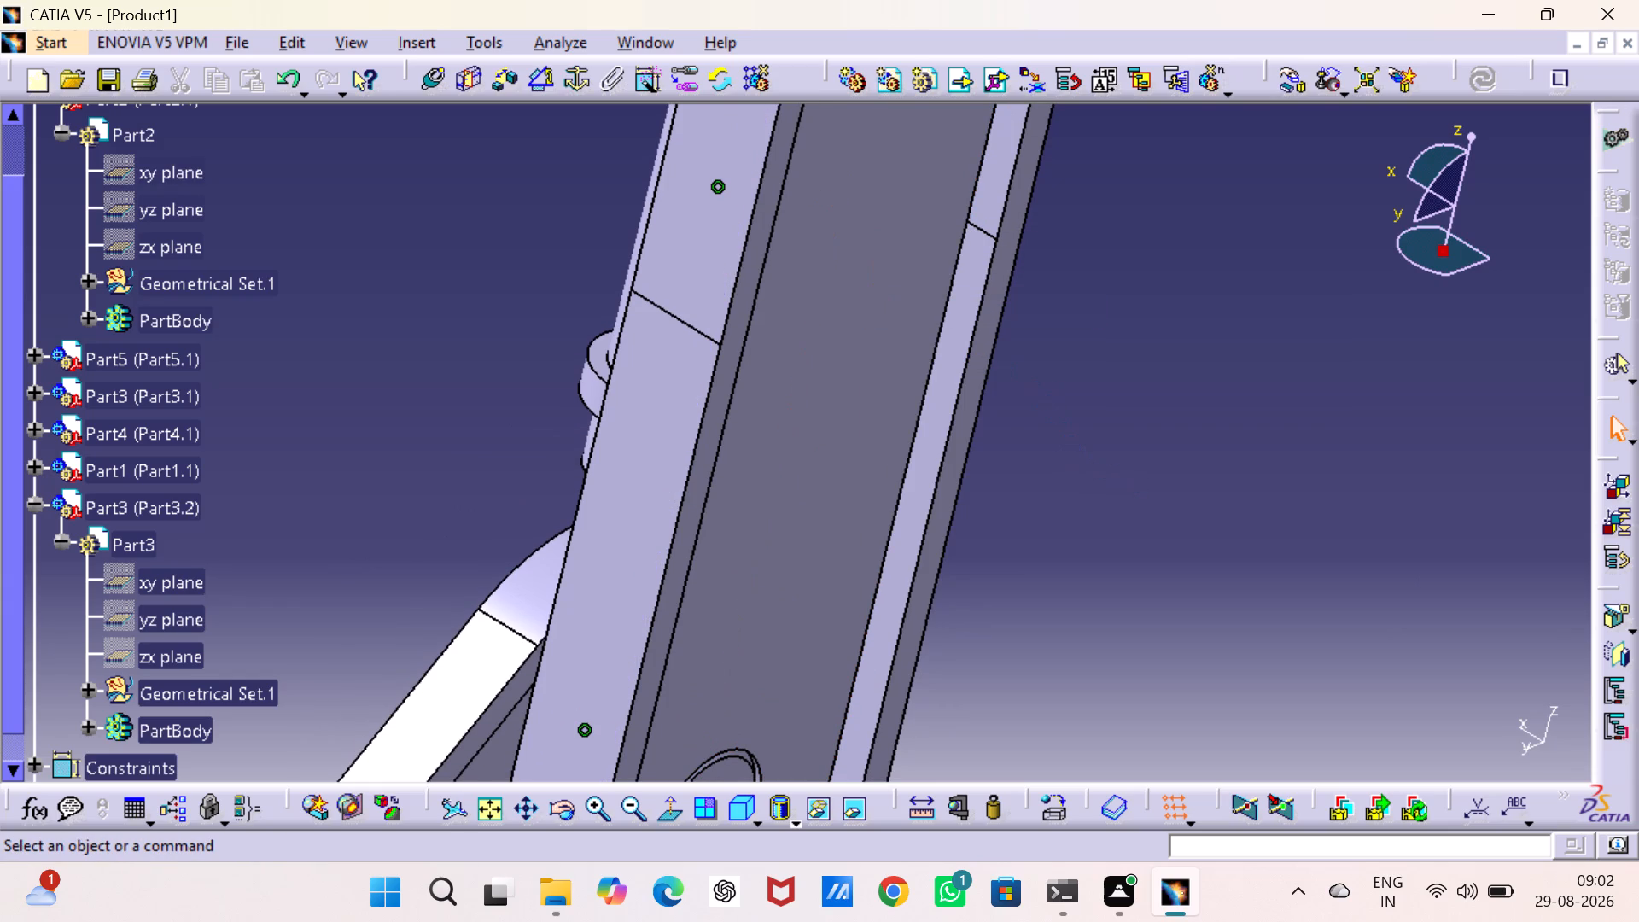
Check the component degrees of freedom of the second bush (Part3.2) and the cam (Part1.1).
middle_drag(1136, 484, 1267, 235)
middle_drag(1251, 407, 1280, 284)
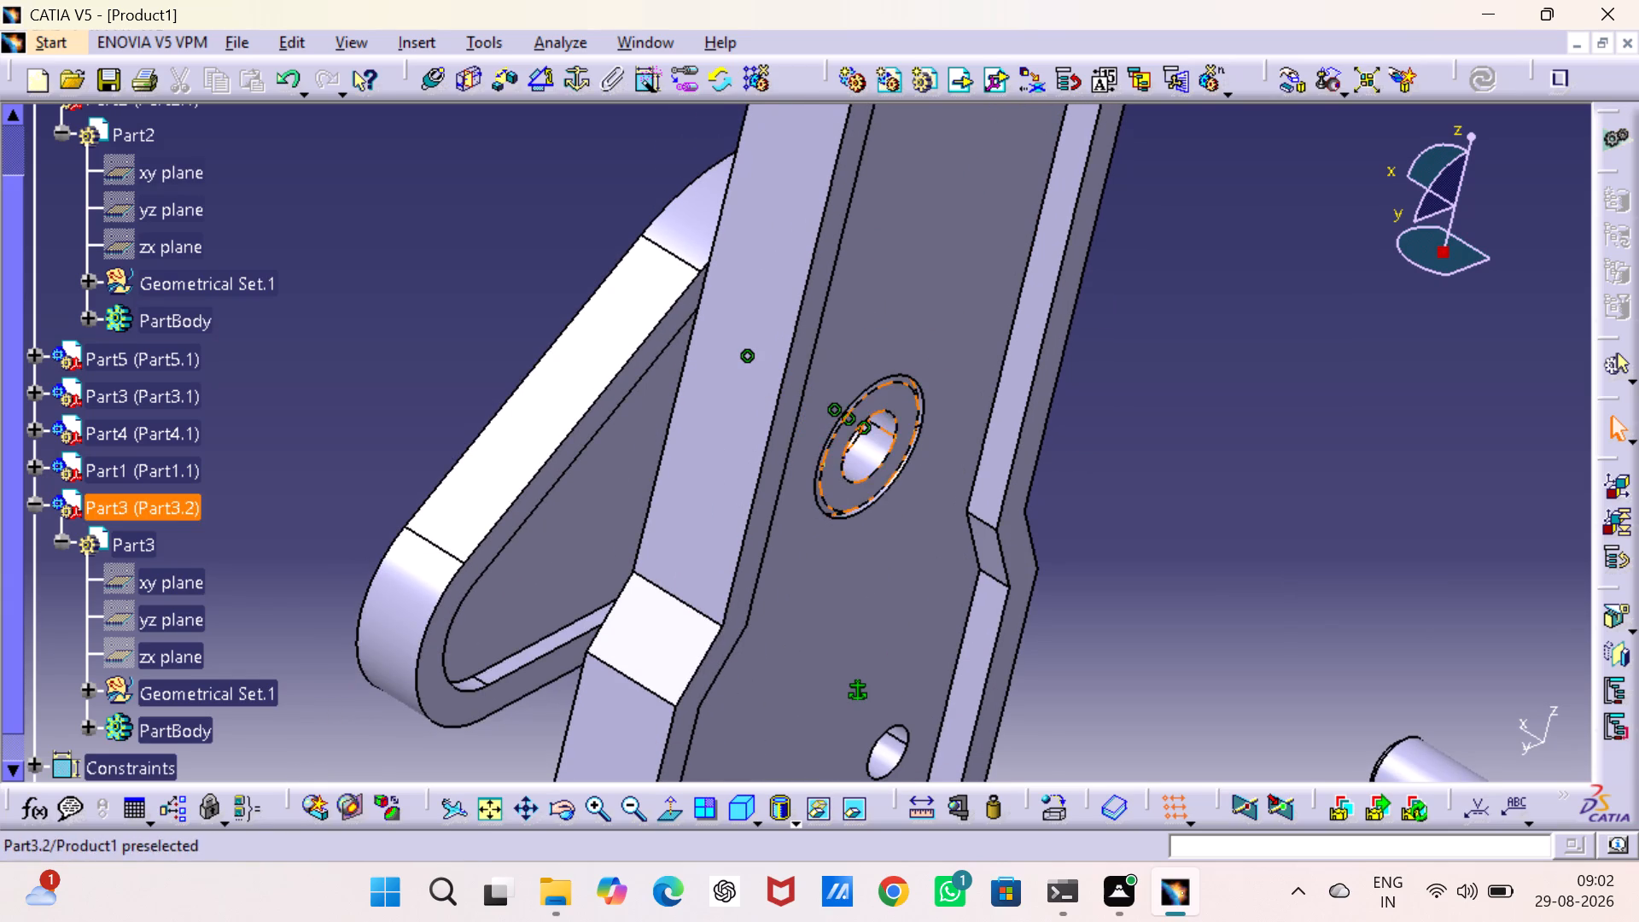
right_click(196, 511)
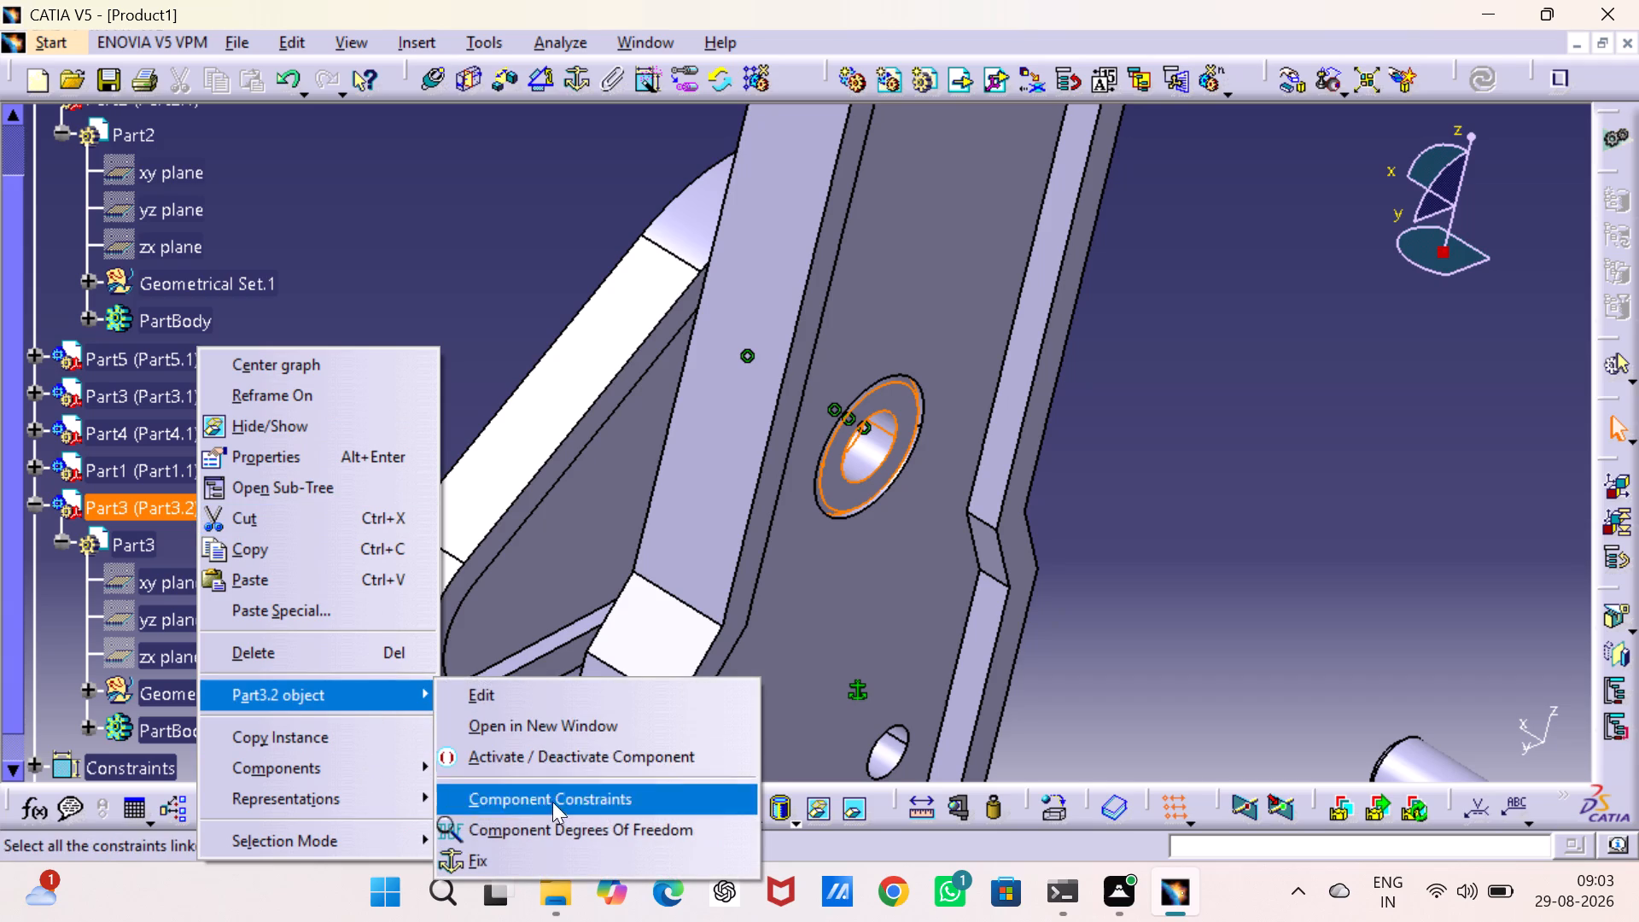
click(549, 820)
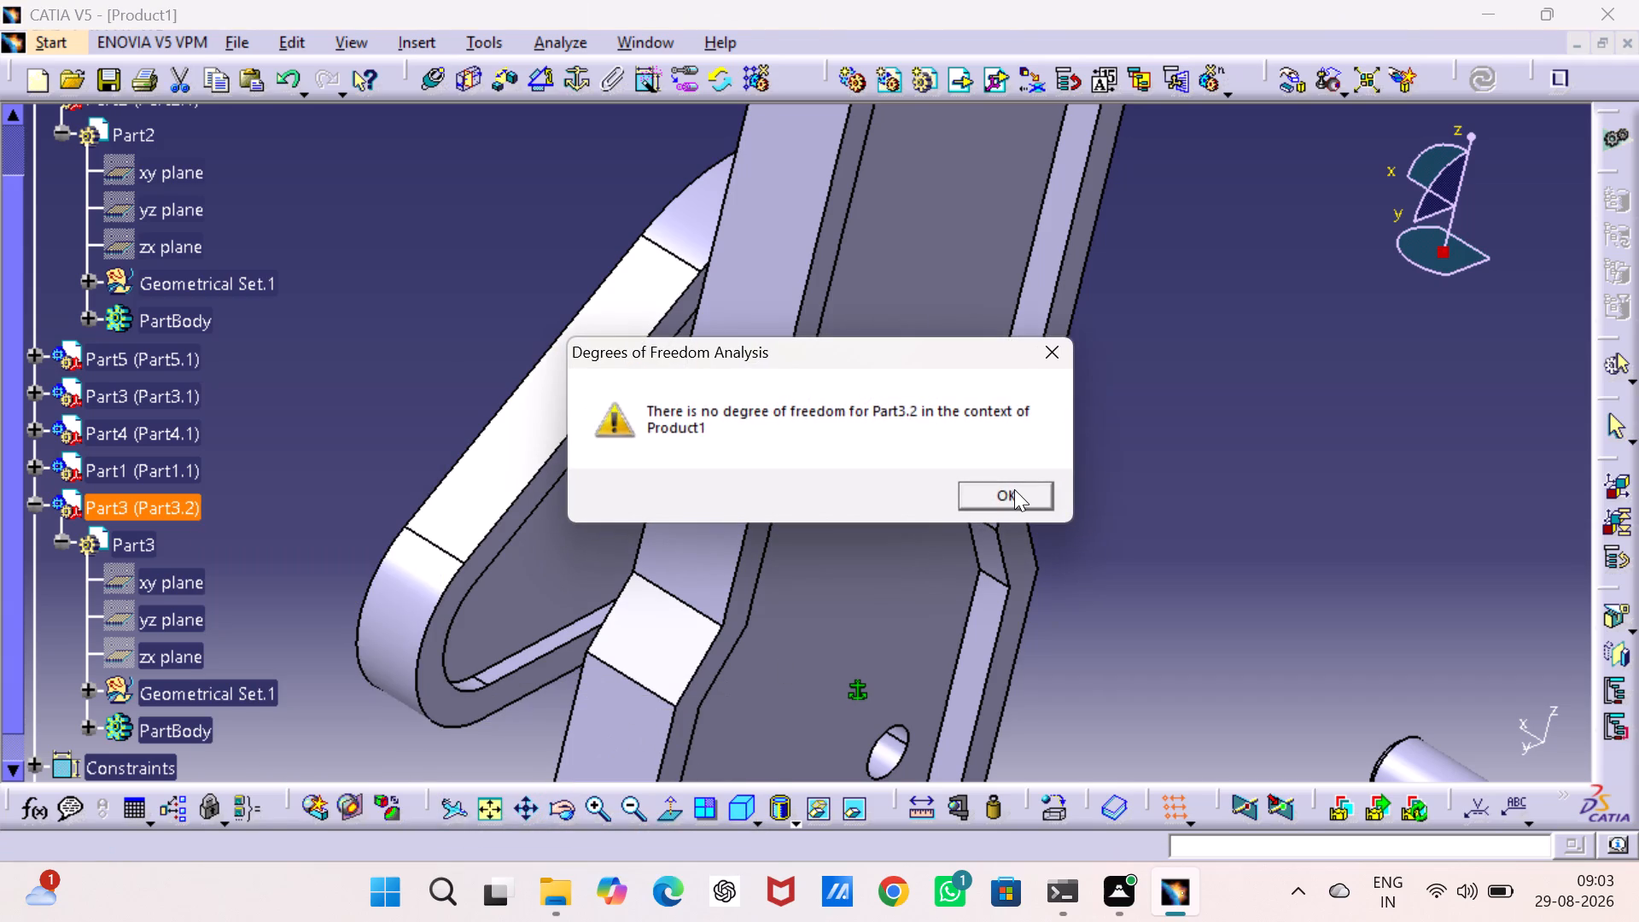
click(1014, 489)
right_click(189, 470)
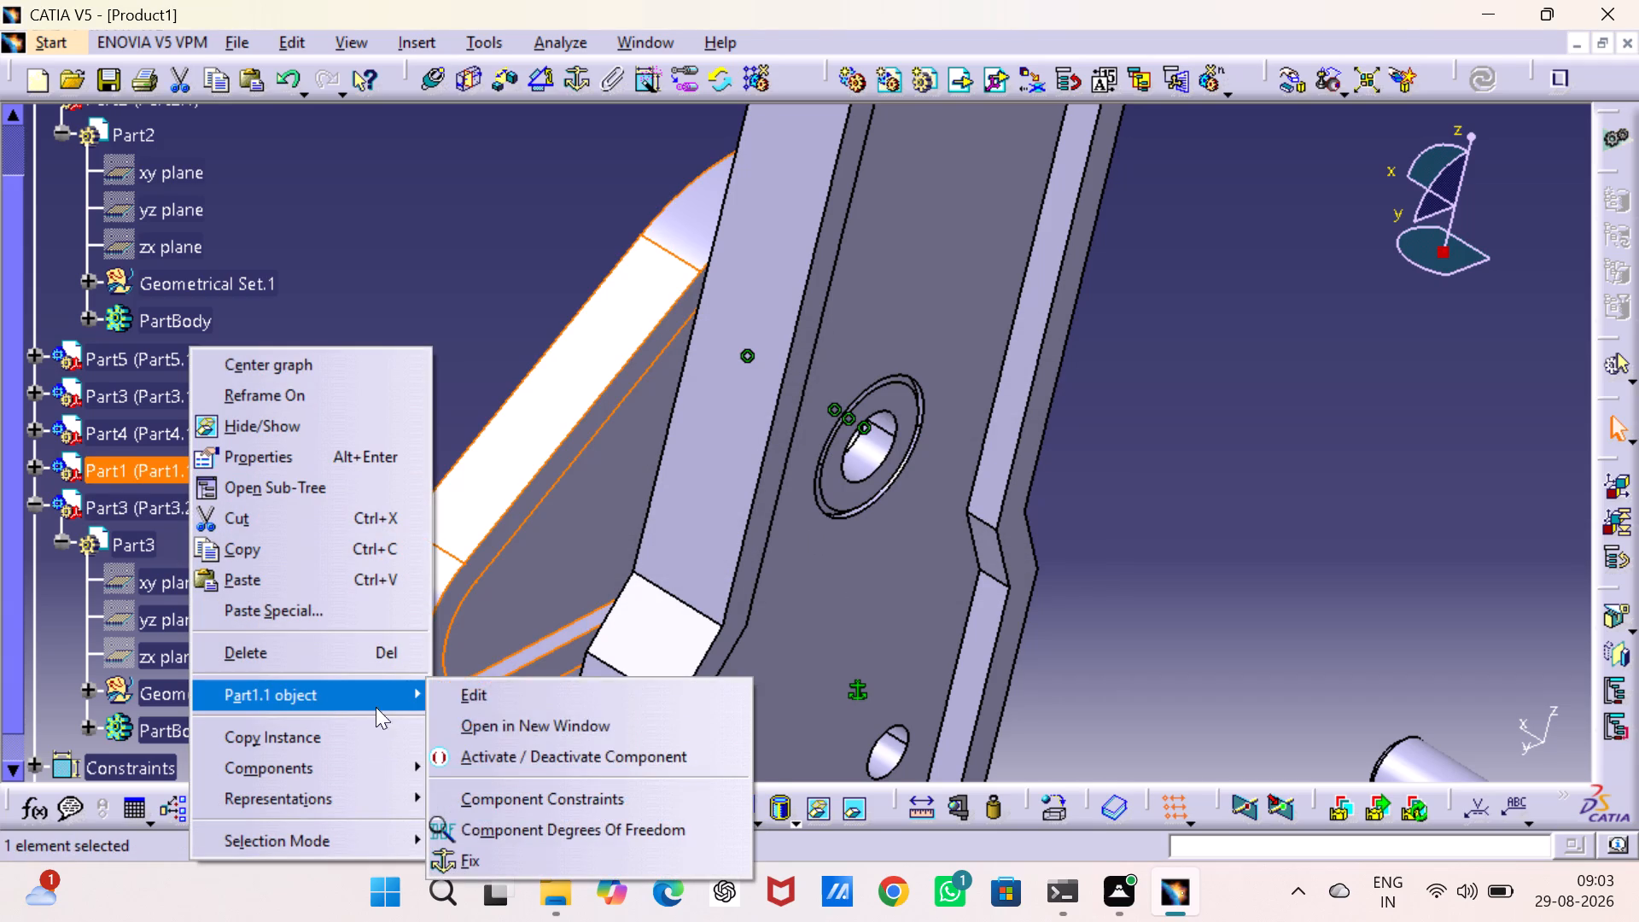
click(530, 833)
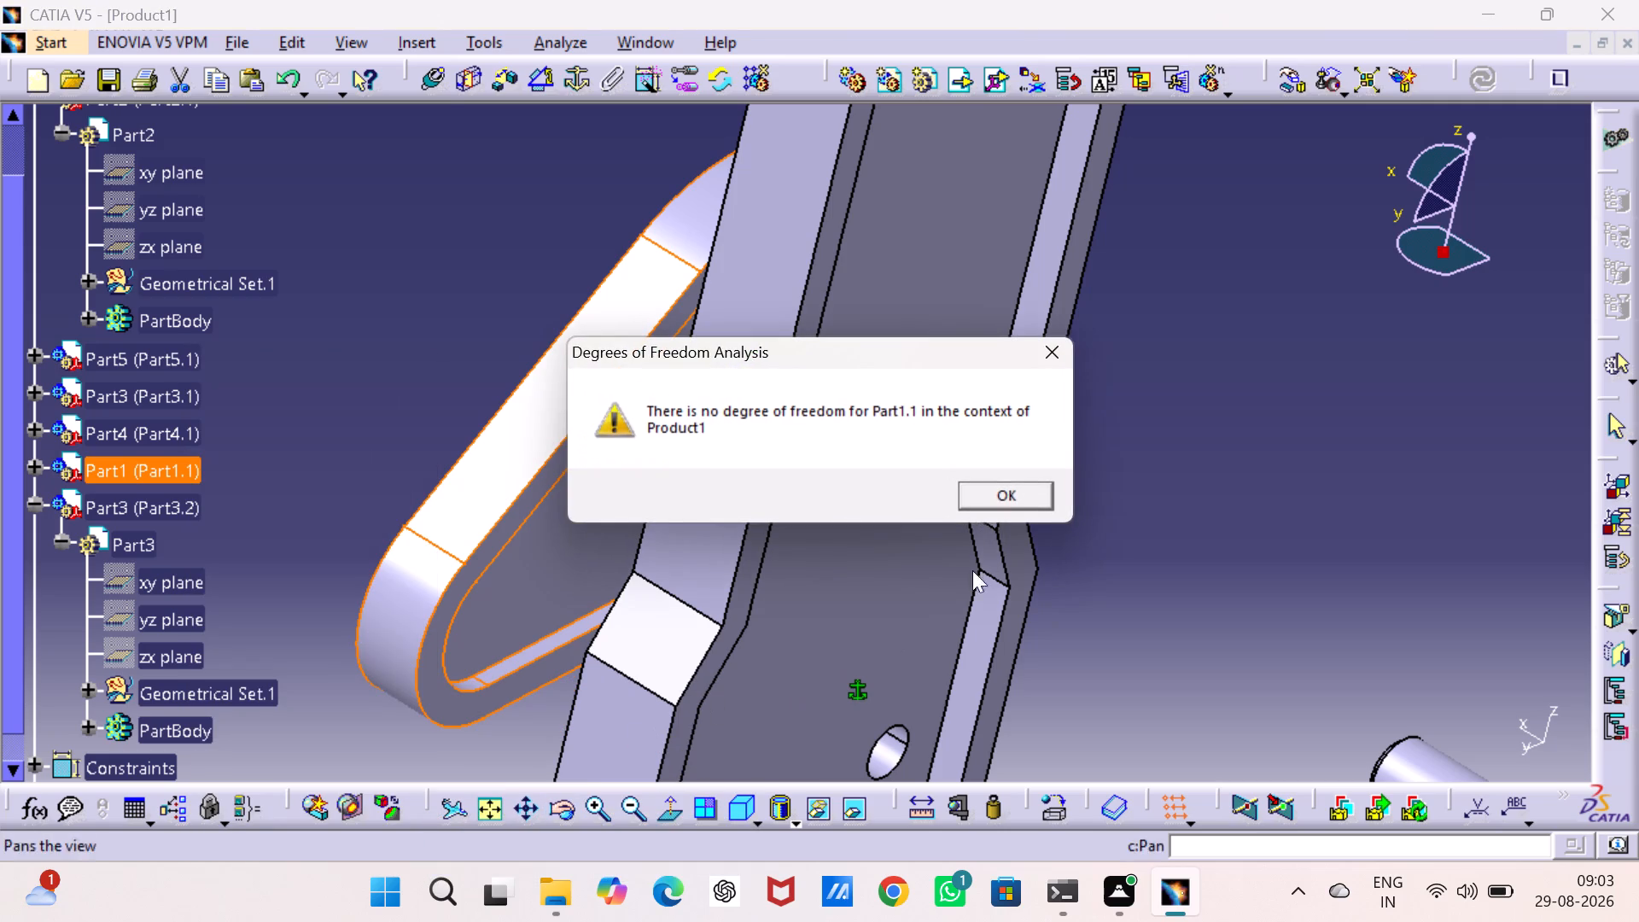
click(1004, 499)
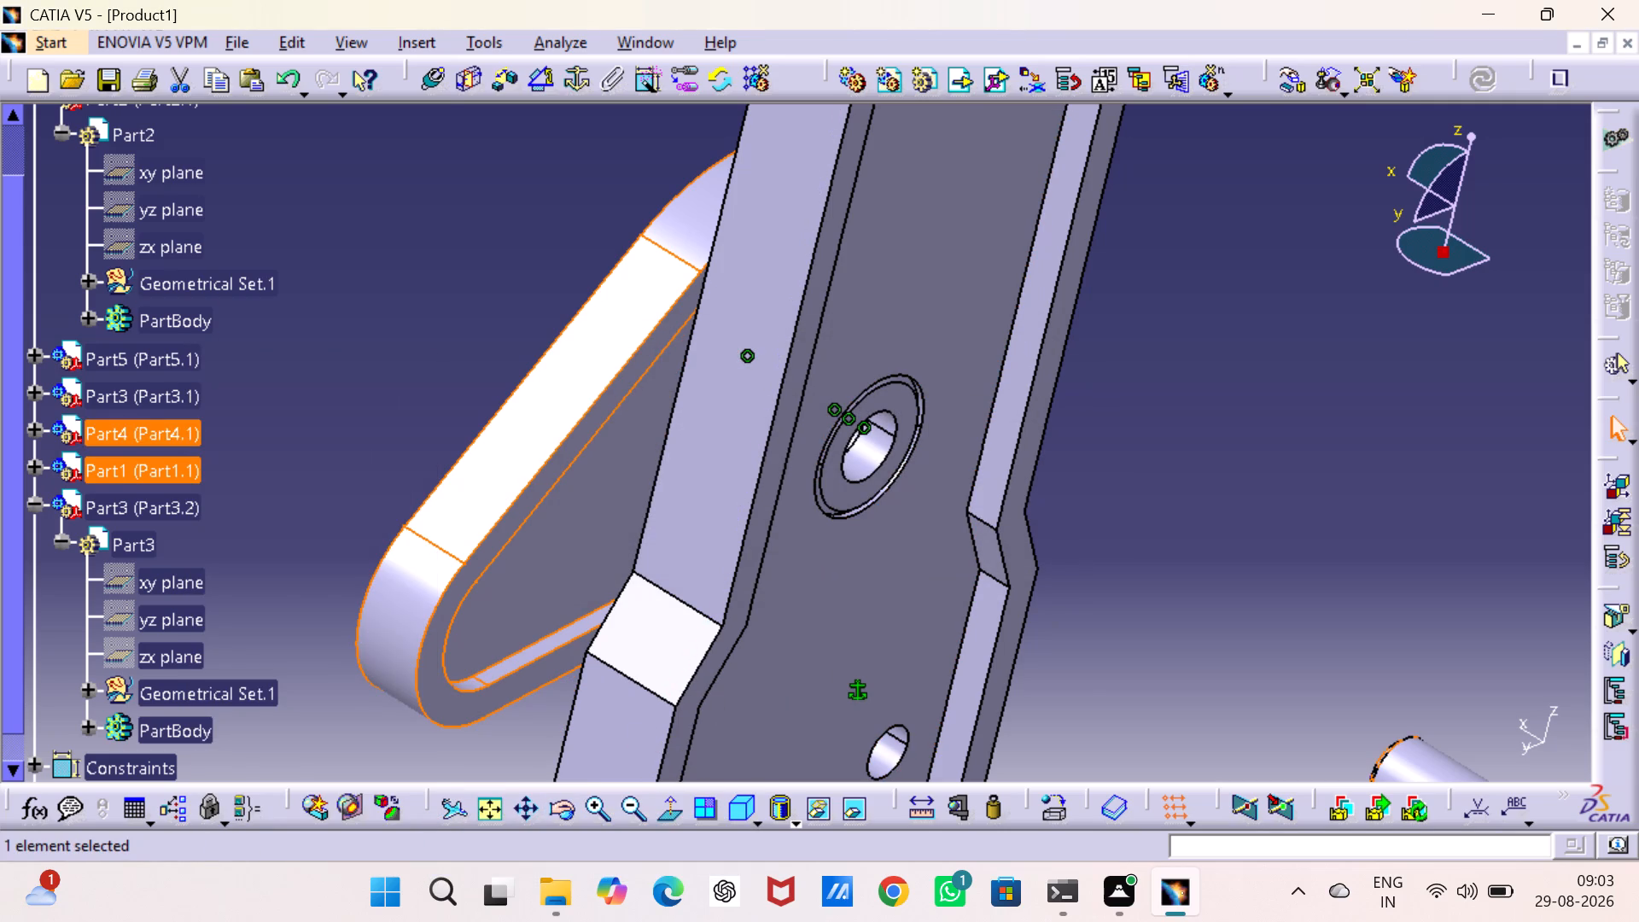
Check the component degrees of freedom of the headed pin (Part4.1), collapsing Part3.2 and expanding Part4.1 in the tree.
right_click(190, 435)
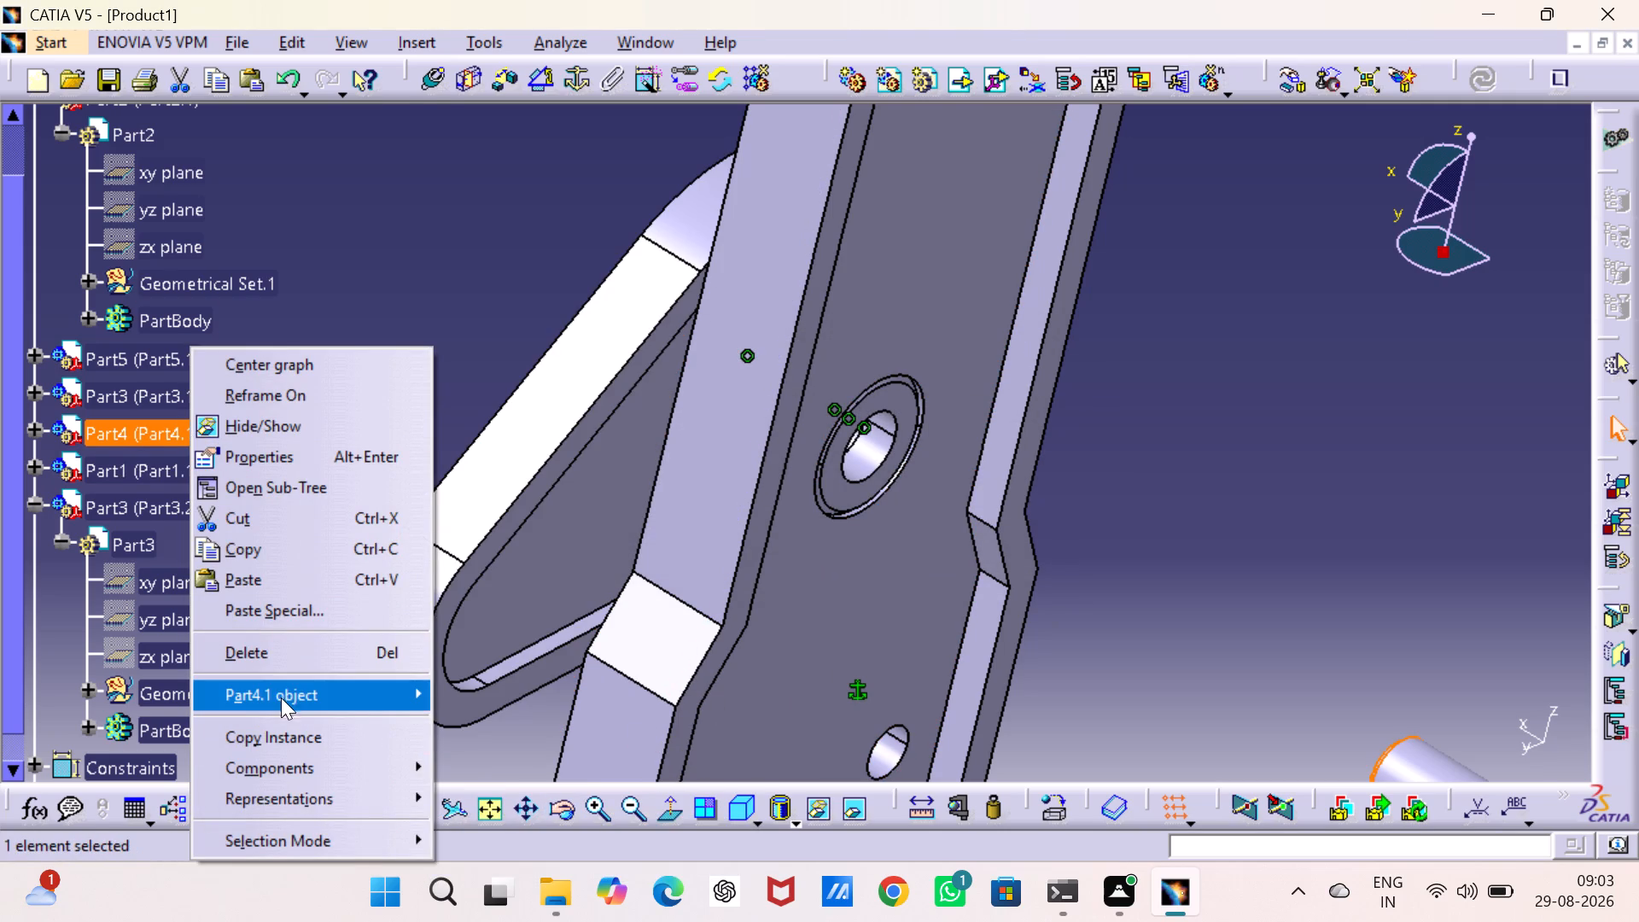
click(590, 820)
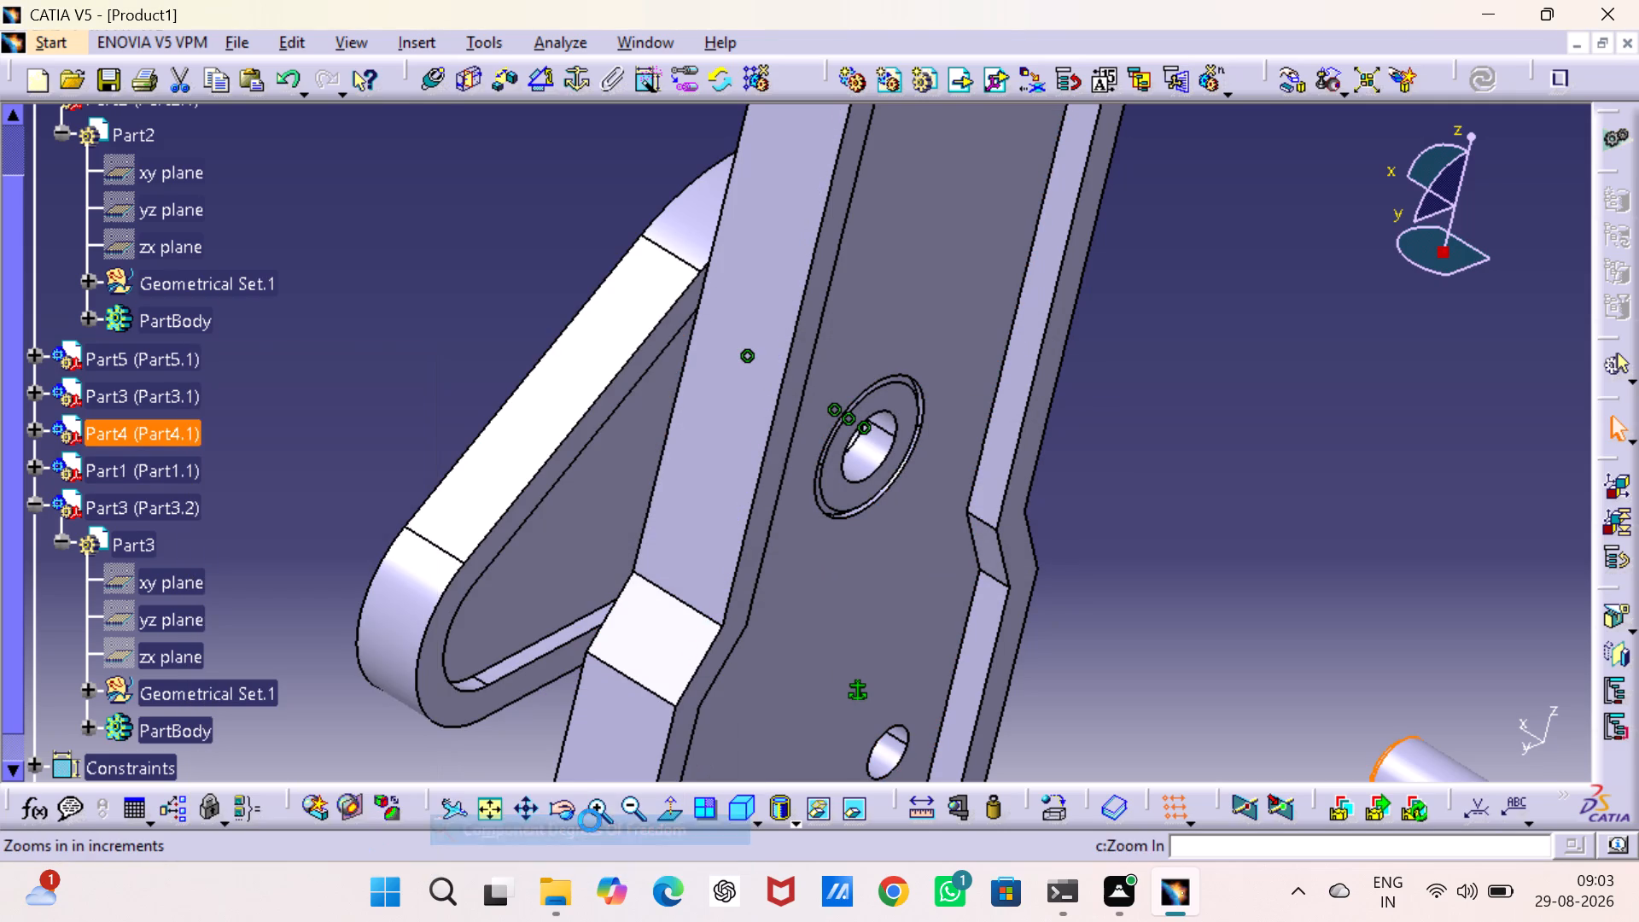
click(965, 497)
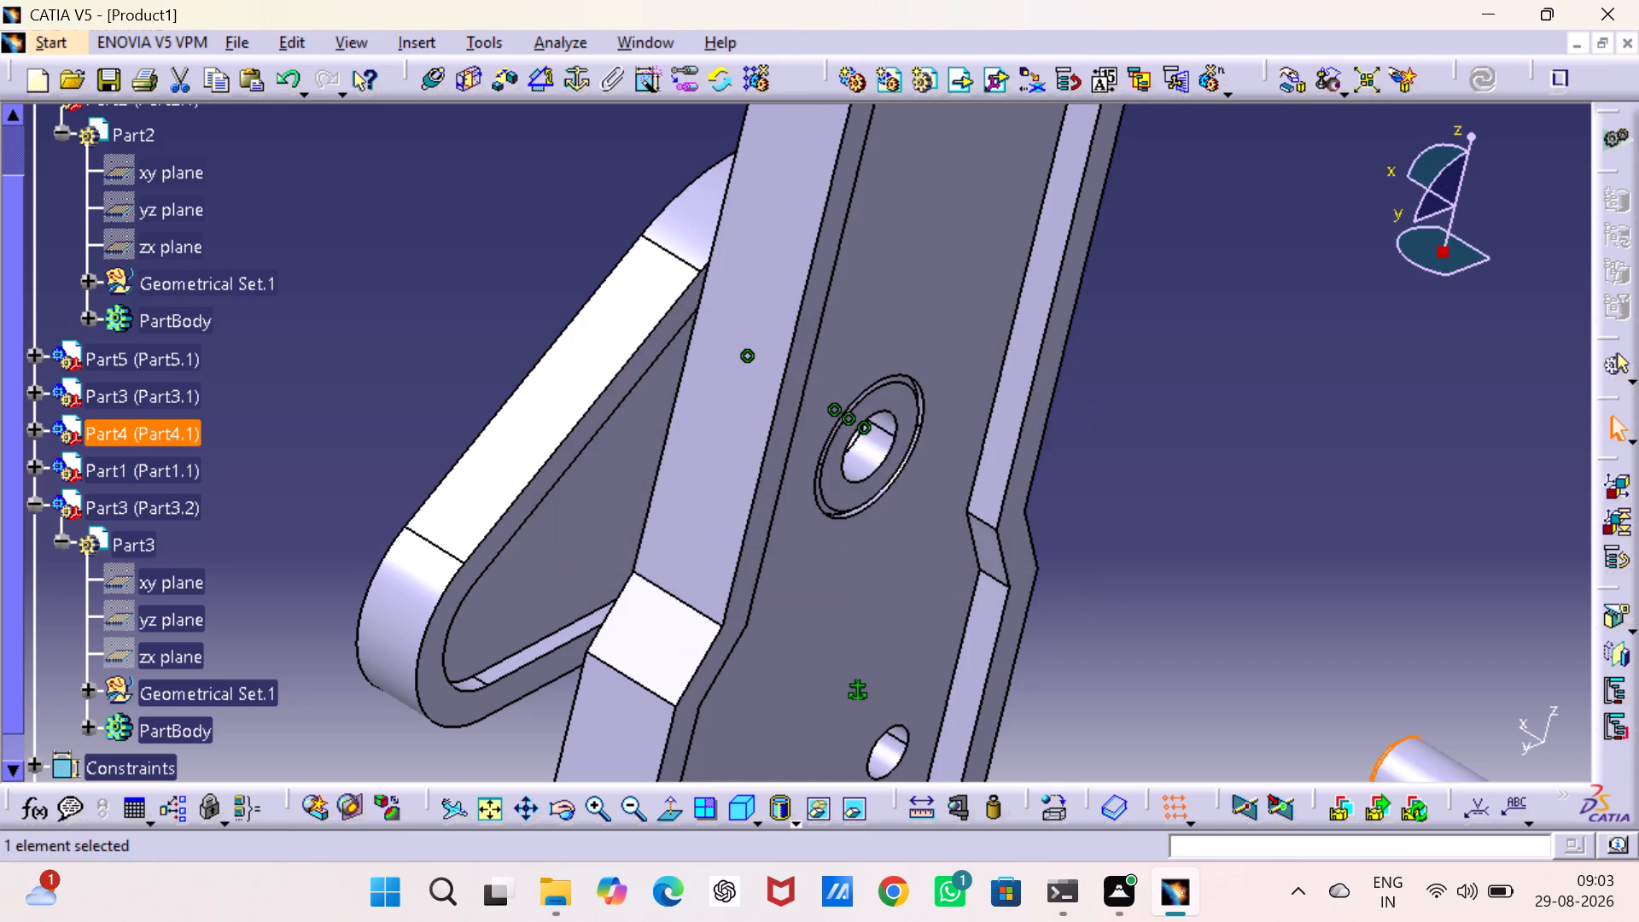
click(31, 500)
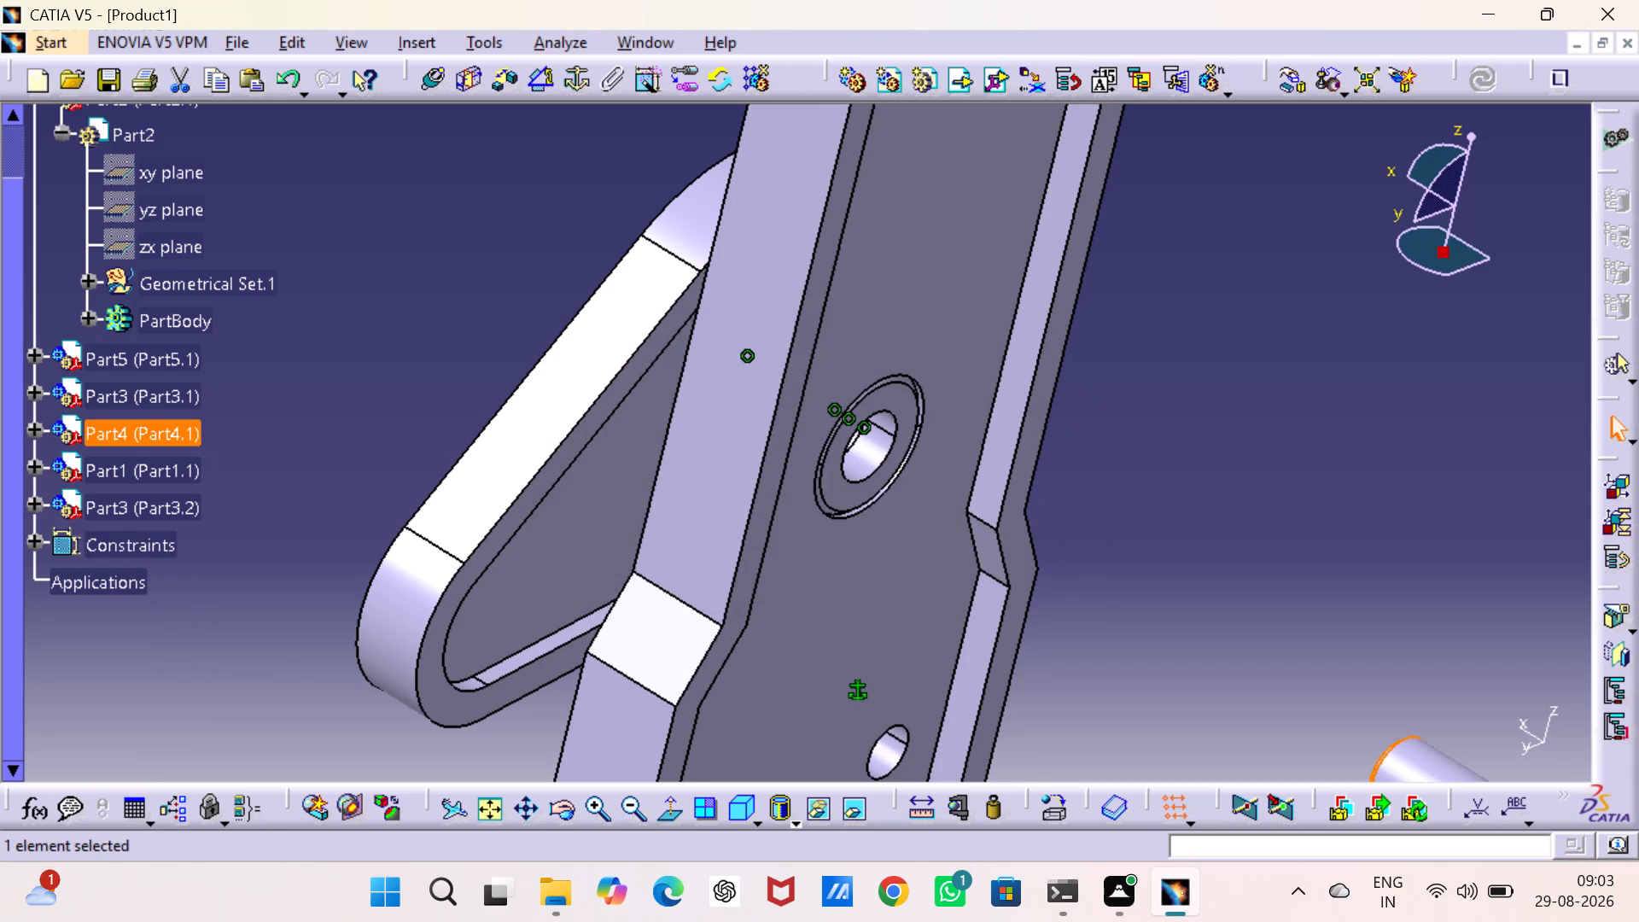
click(376, 268)
middle_drag(386, 267, 386, 155)
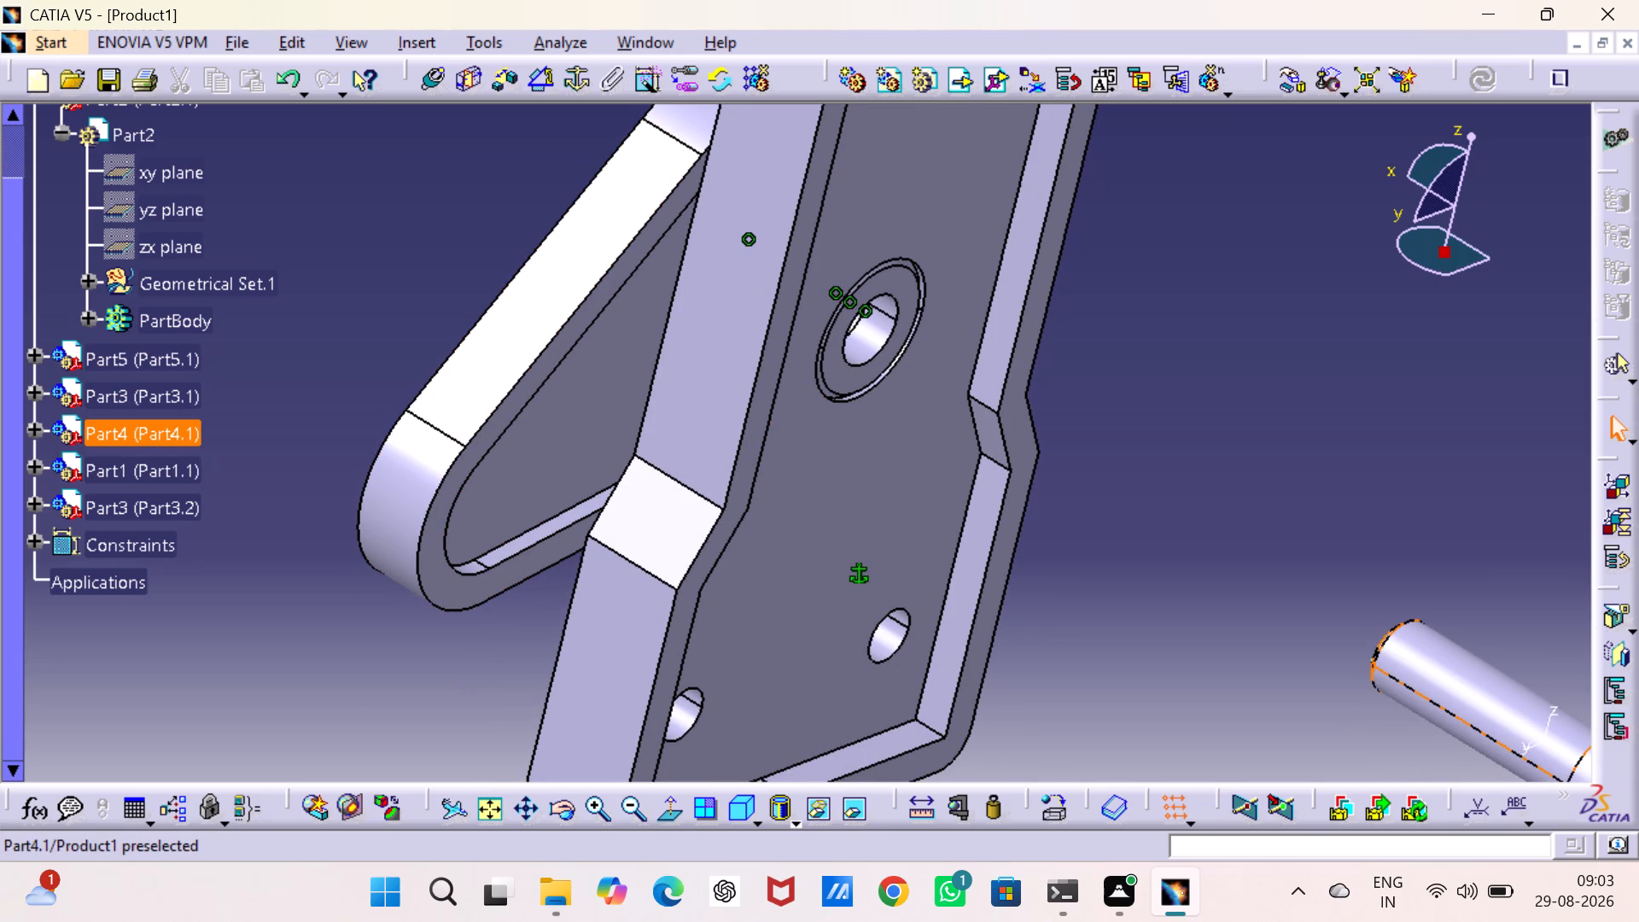
click(29, 428)
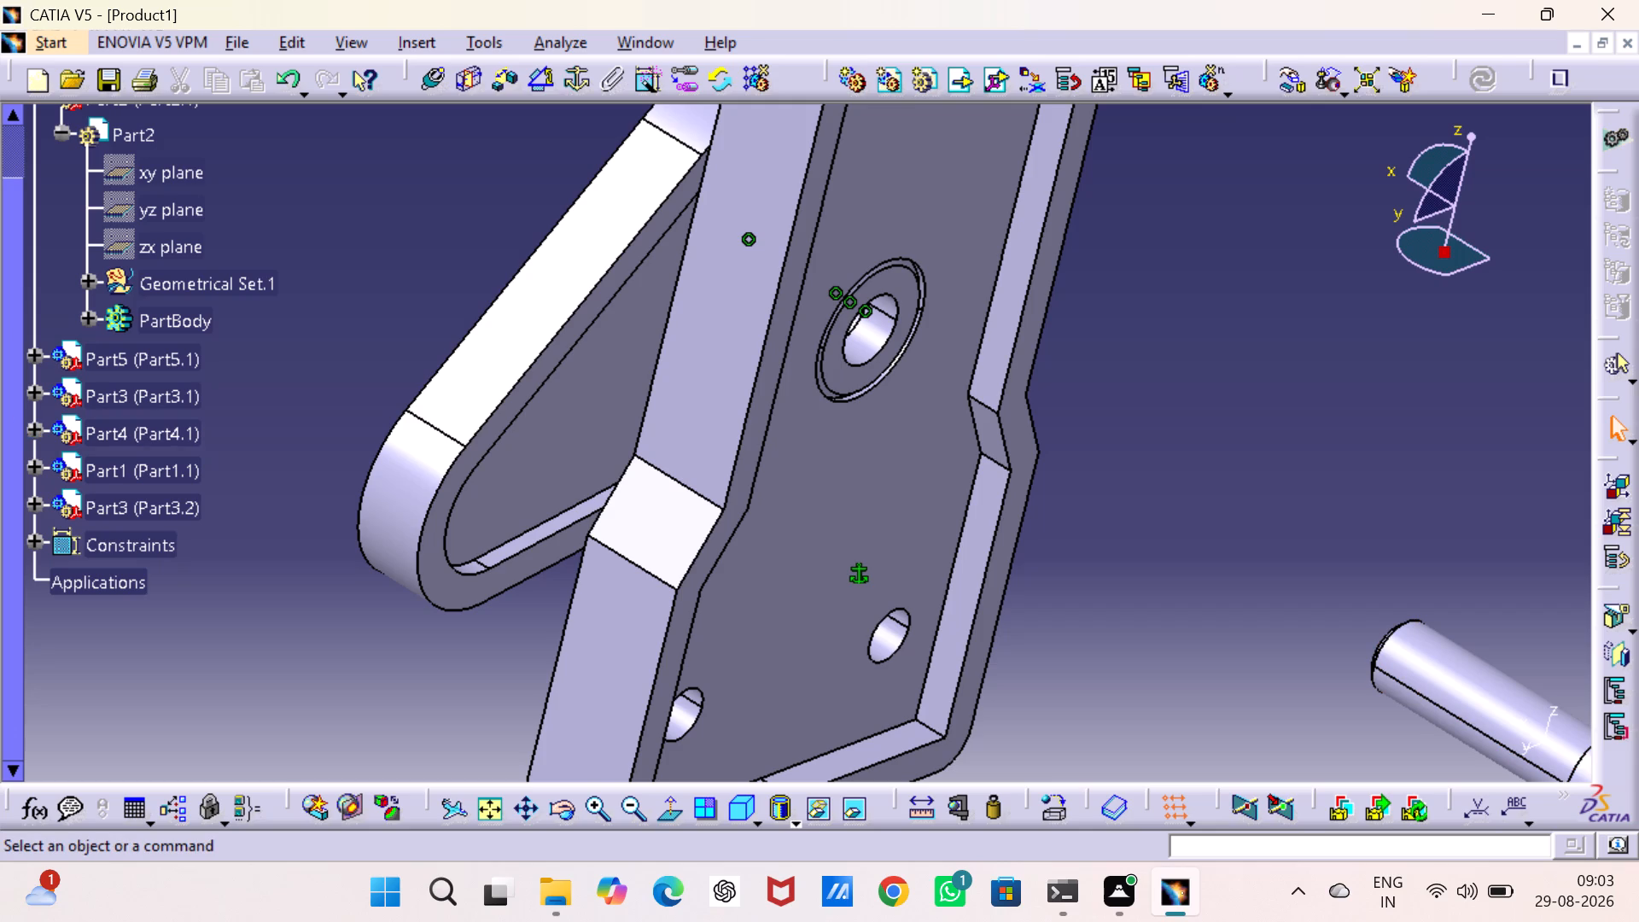
right_click(96, 423)
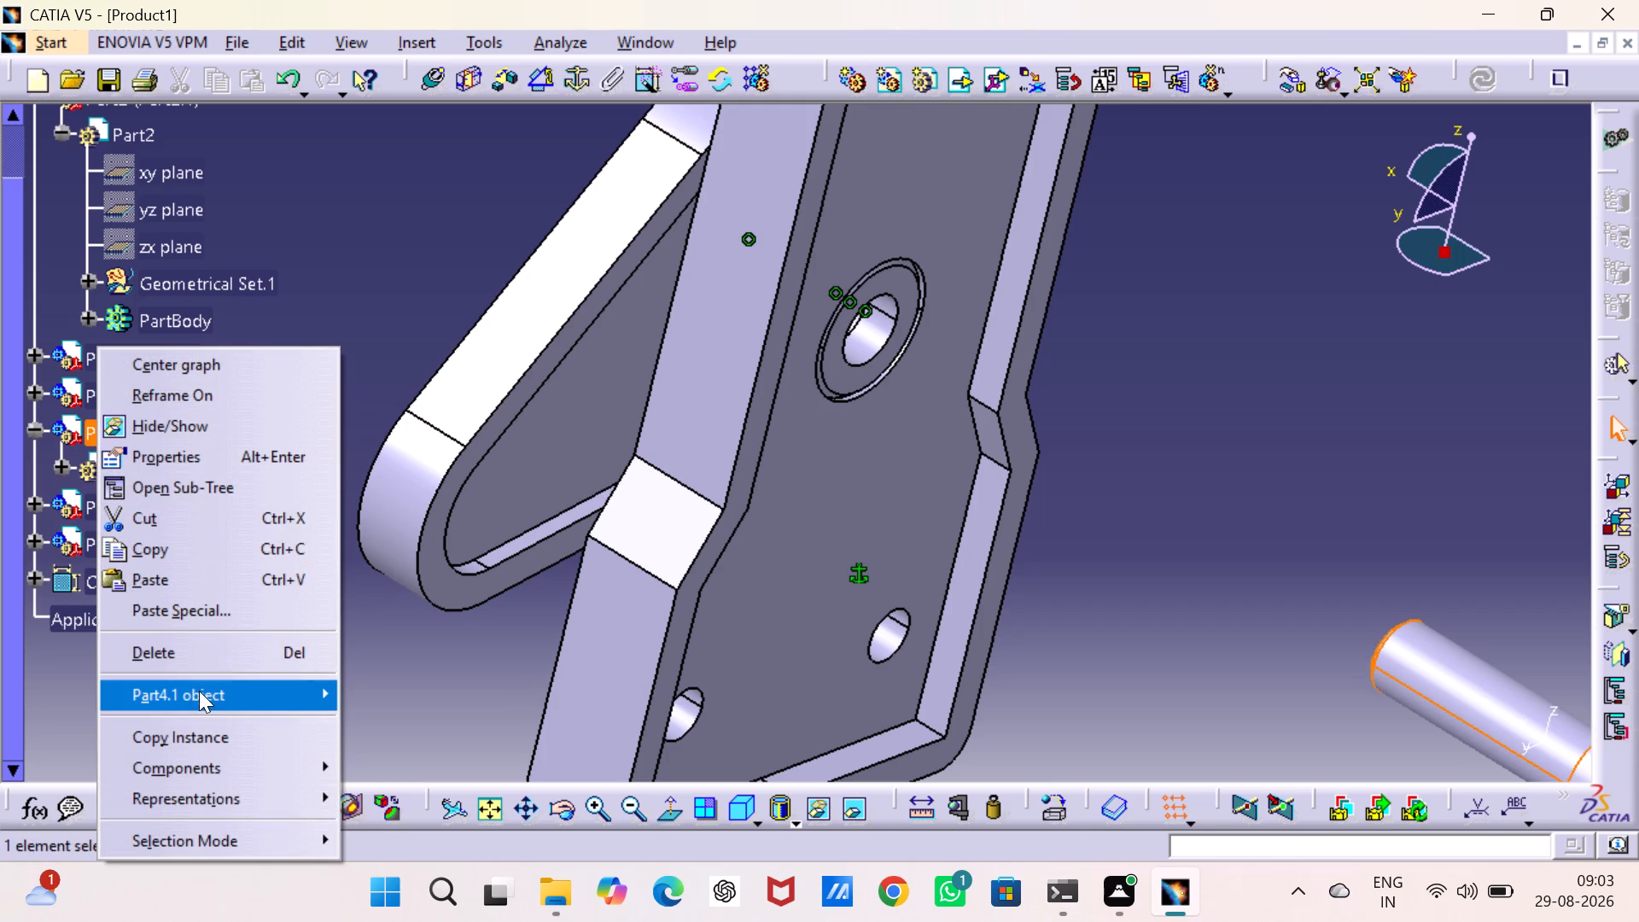
click(396, 814)
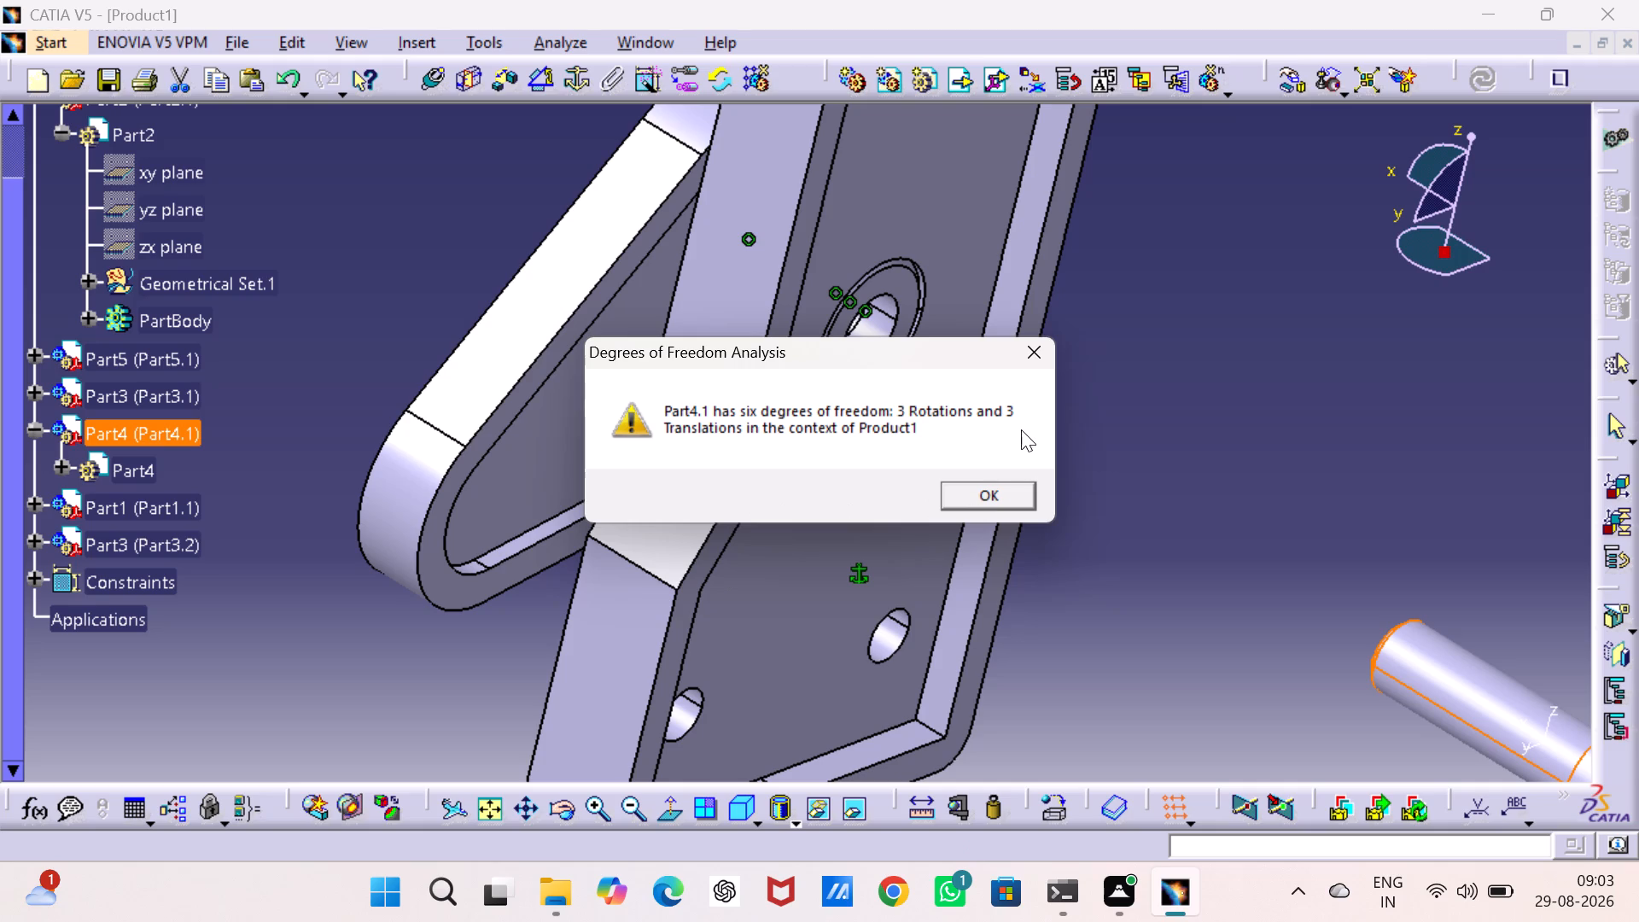
click(1030, 347)
Add a coincidence constraint between the axis of the second bush (Part3.2) and the axis of the pin (Part4.1).
middle_drag(1178, 542, 1109, 417)
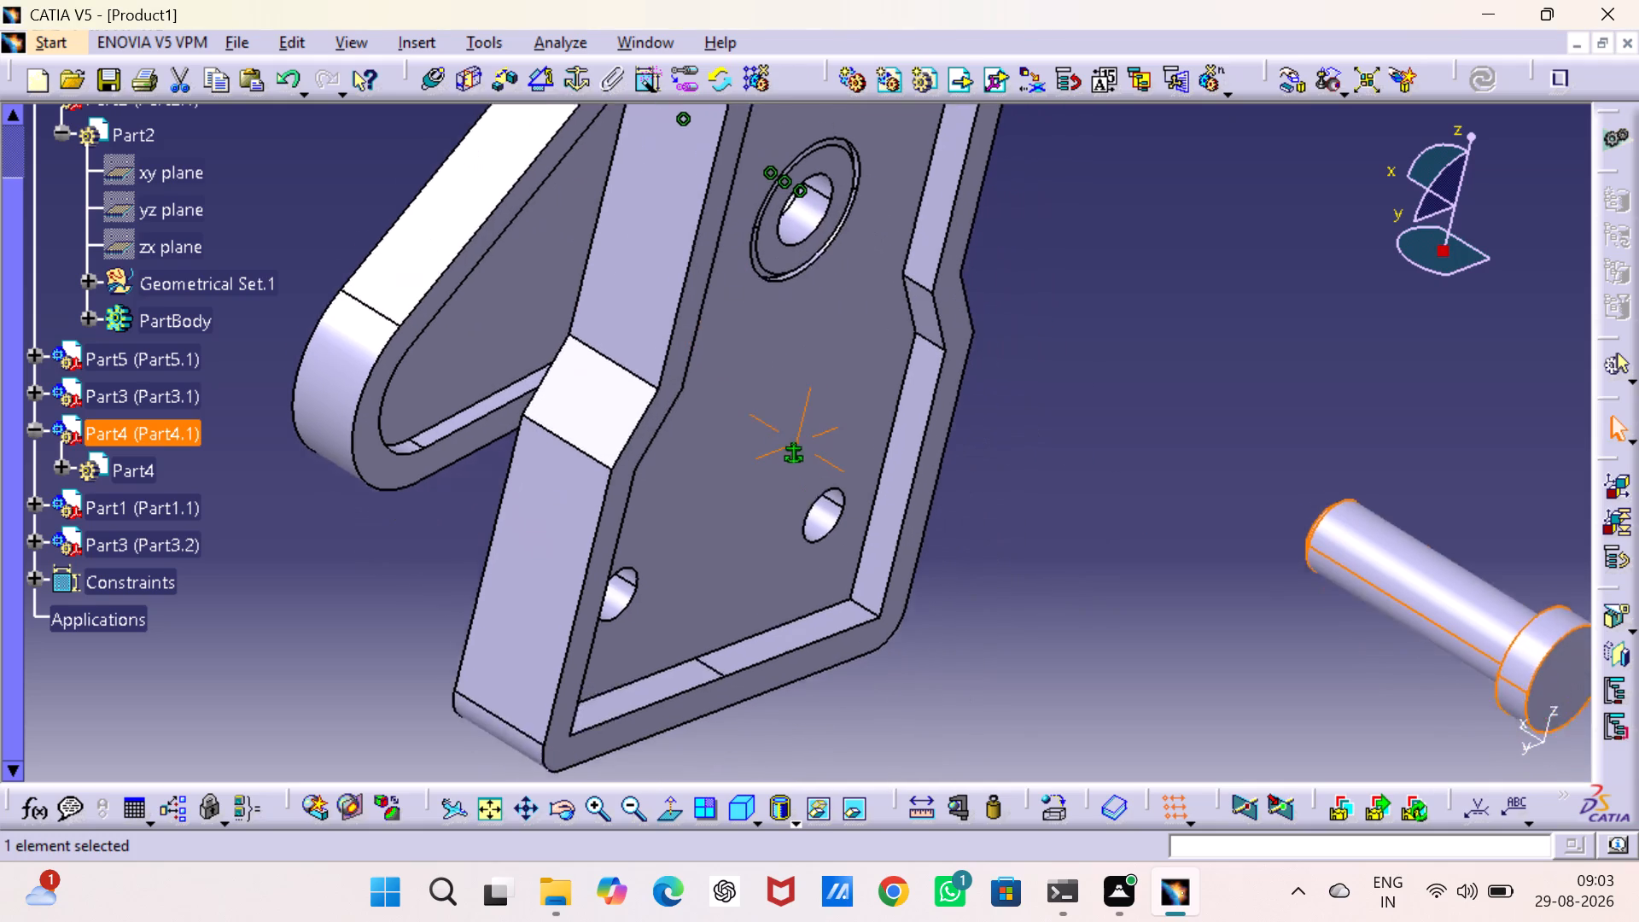
middle_drag(1109, 417, 1069, 377)
middle_drag(1028, 327, 1028, 332)
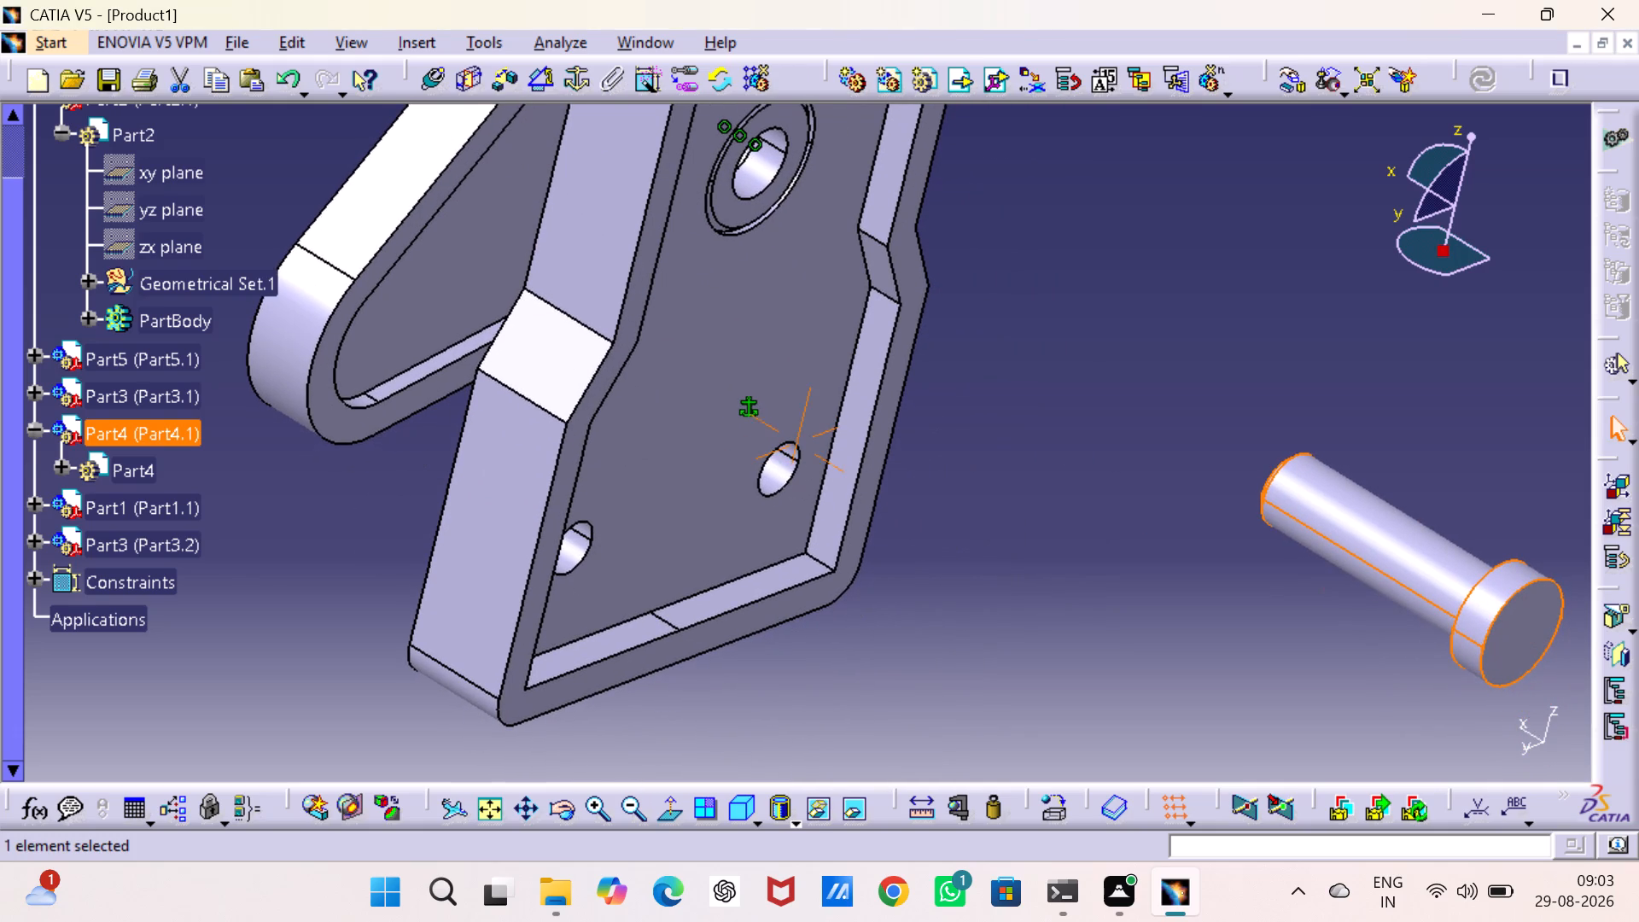
middle_drag(1028, 332, 1014, 517)
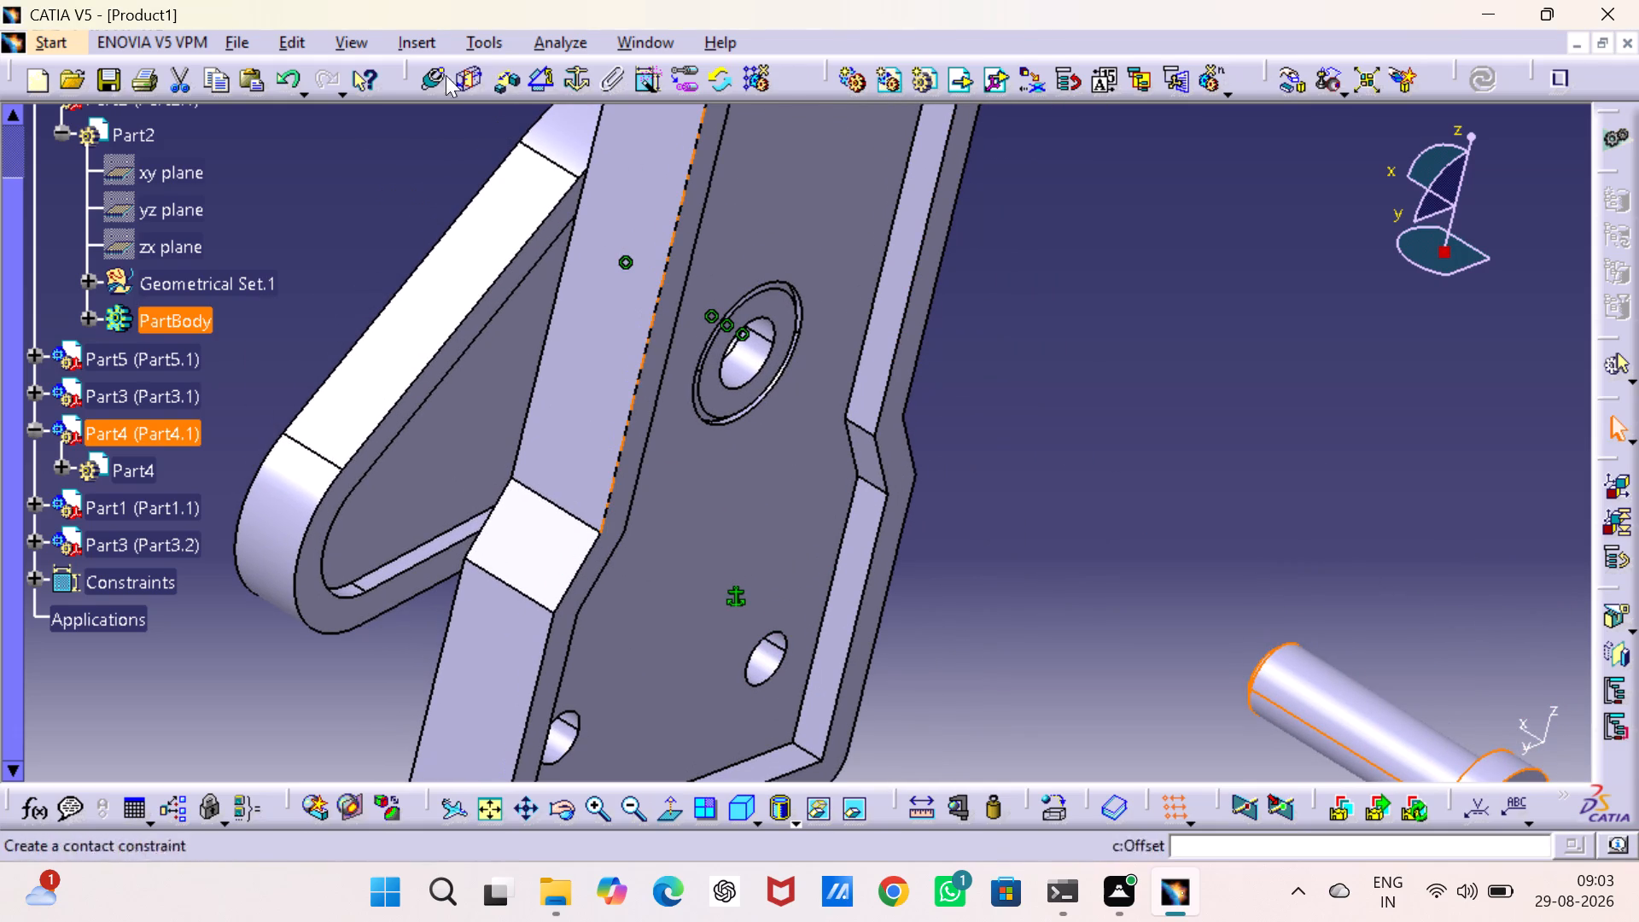
click(440, 75)
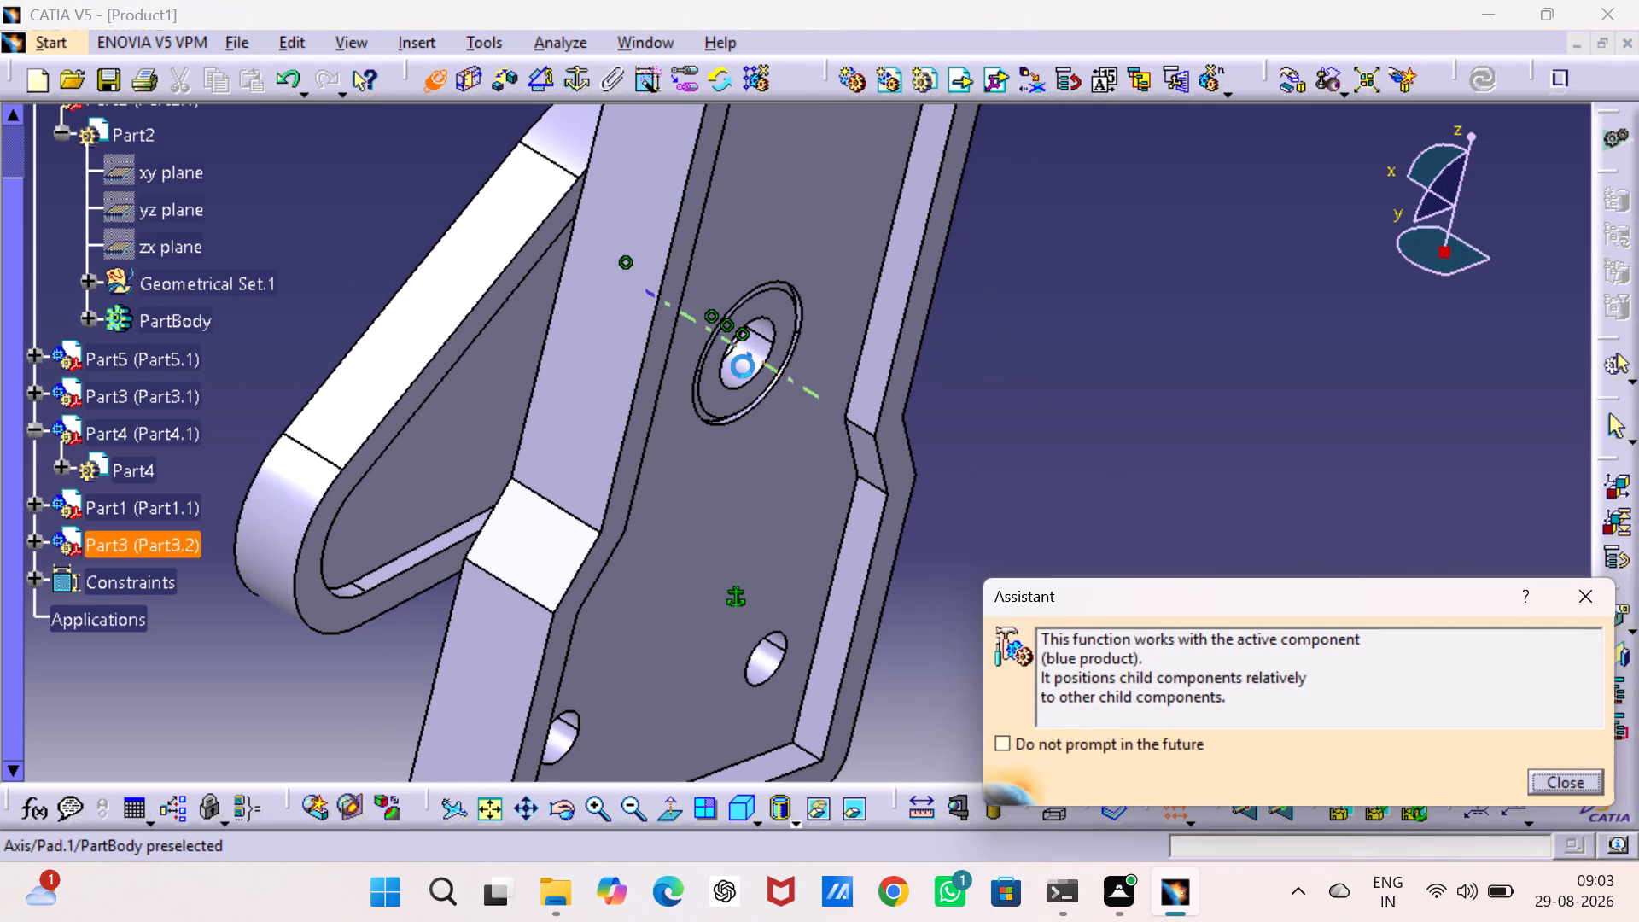
click(747, 364)
middle_drag(746, 362, 573, 205)
middle_drag(706, 360, 596, 172)
click(1039, 367)
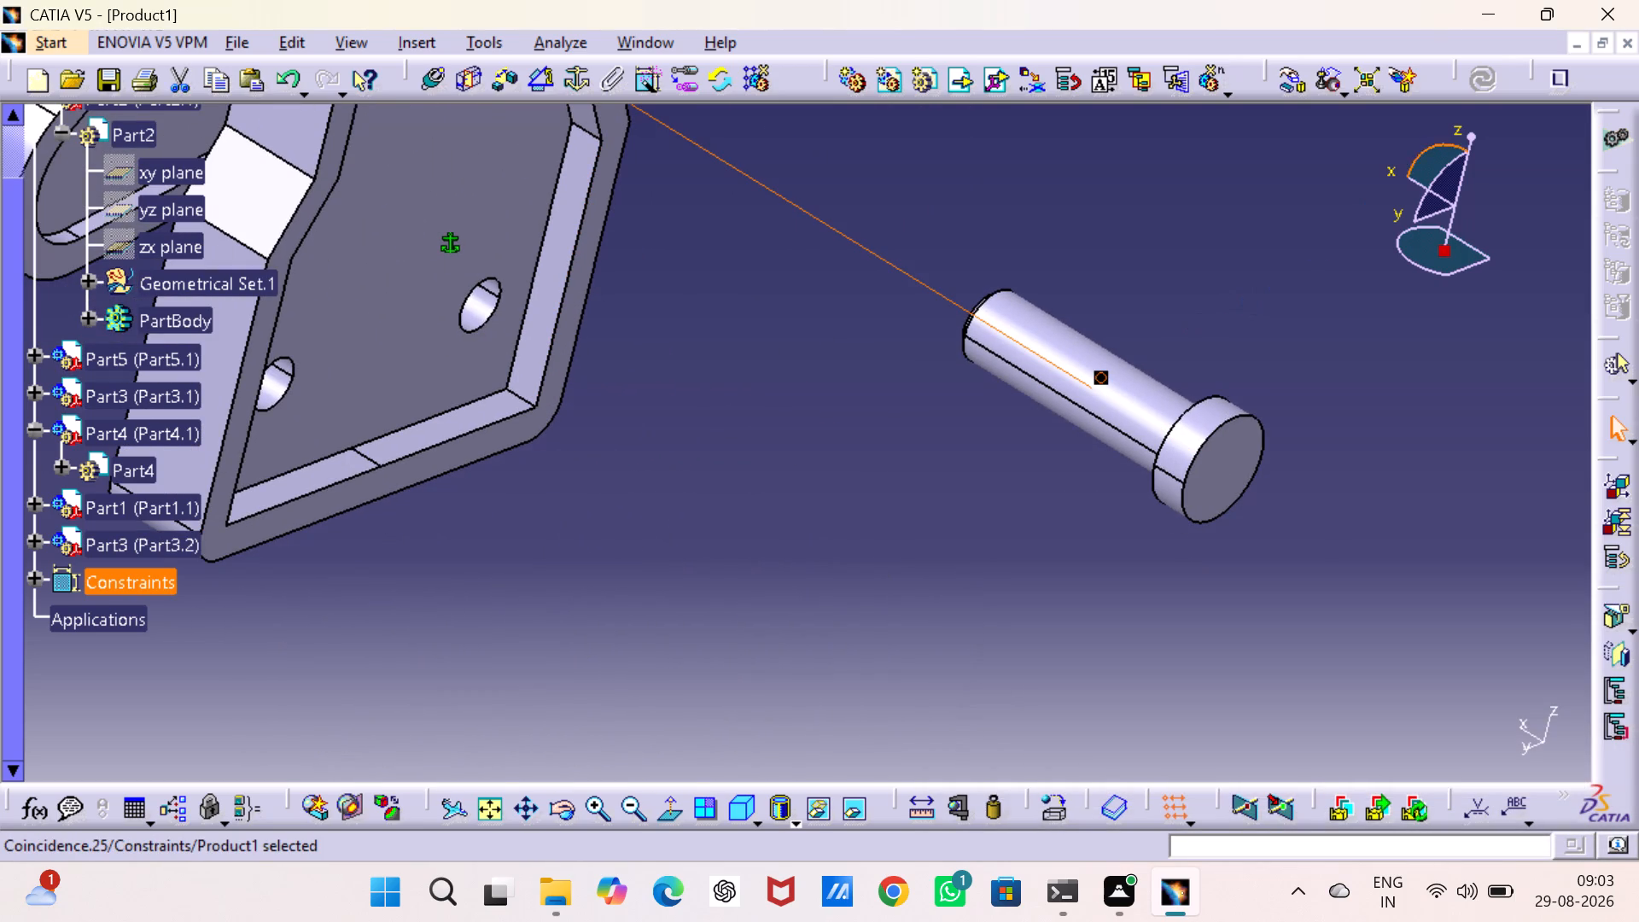
click(1142, 241)
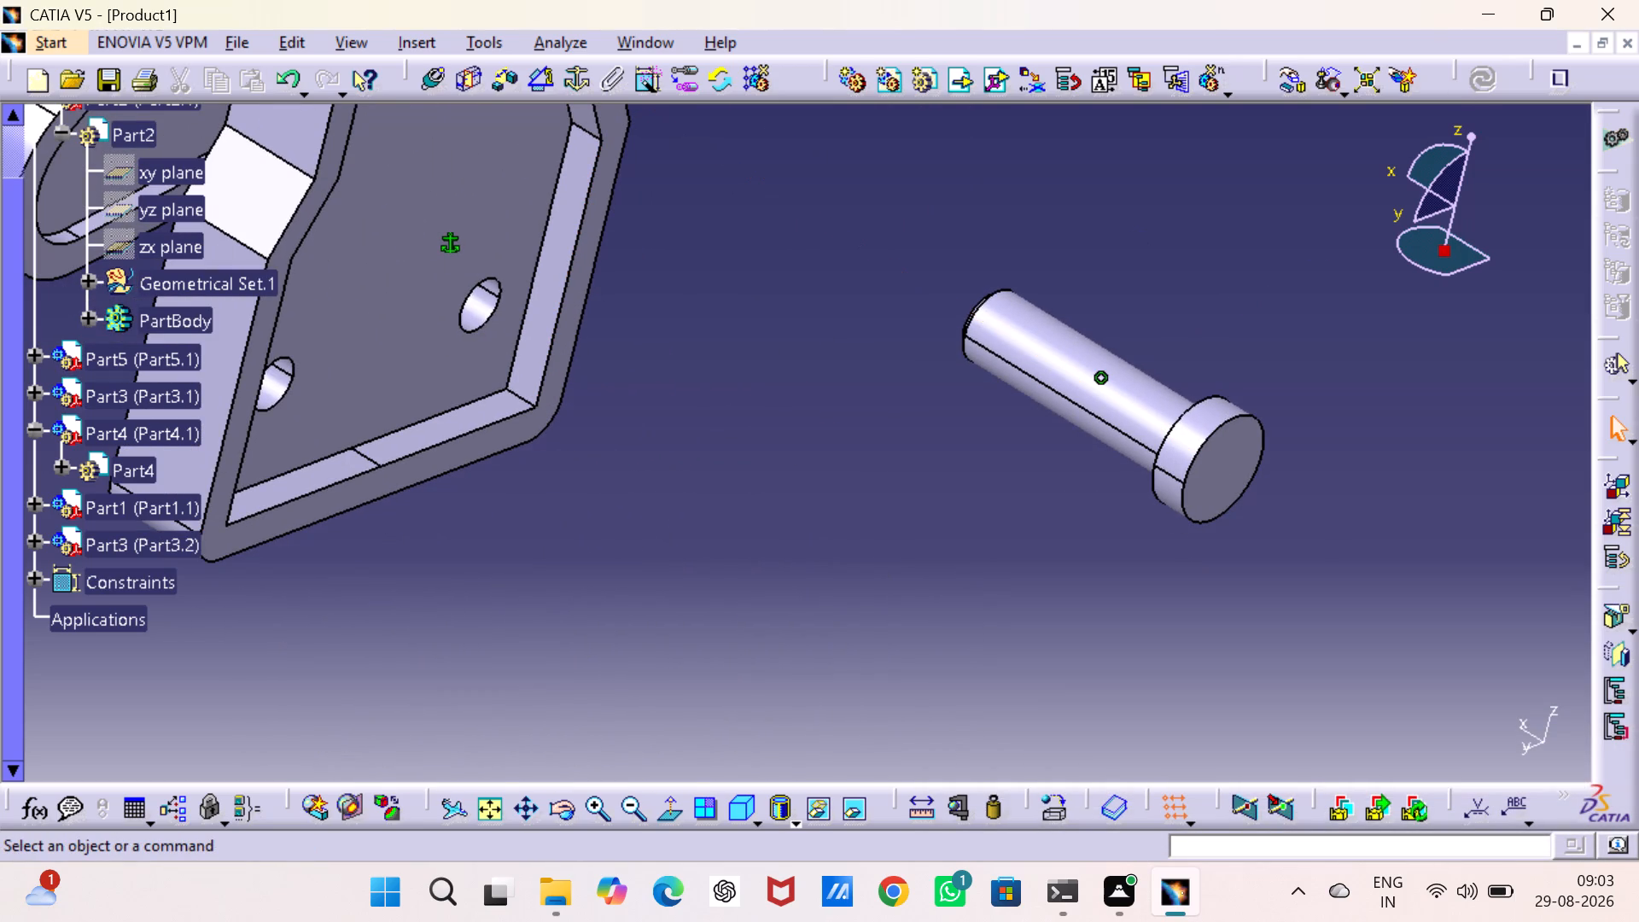
Add a contact constraint between the second bush's flat face and the pin head's shoulder face, and update the assembly.
middle_drag(1132, 227, 1223, 578)
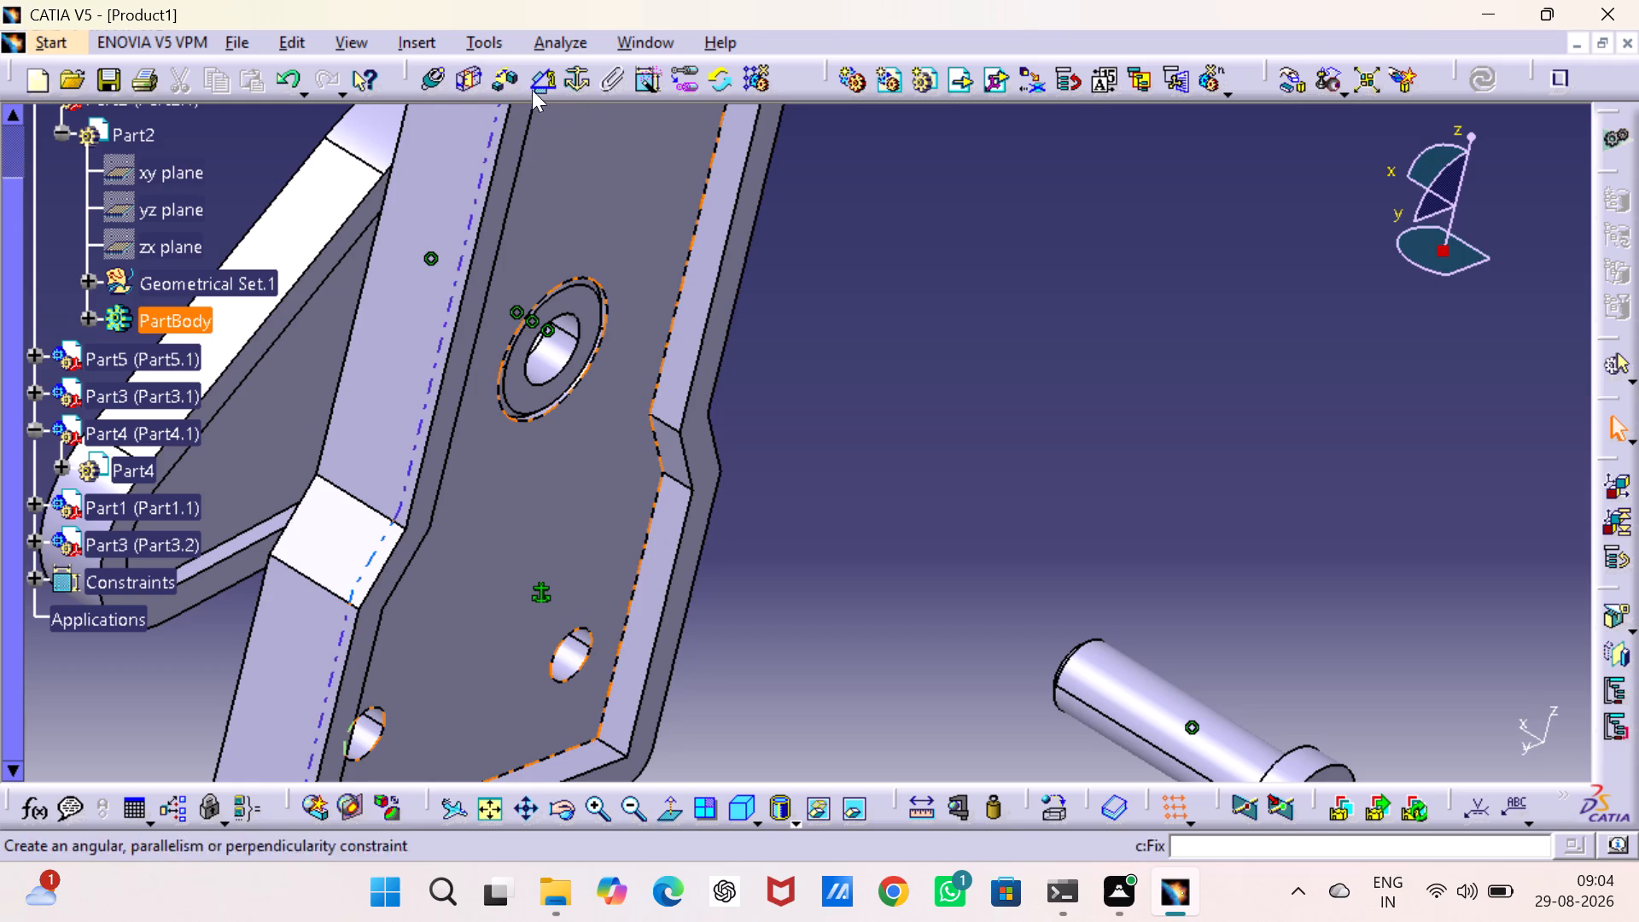
click(470, 79)
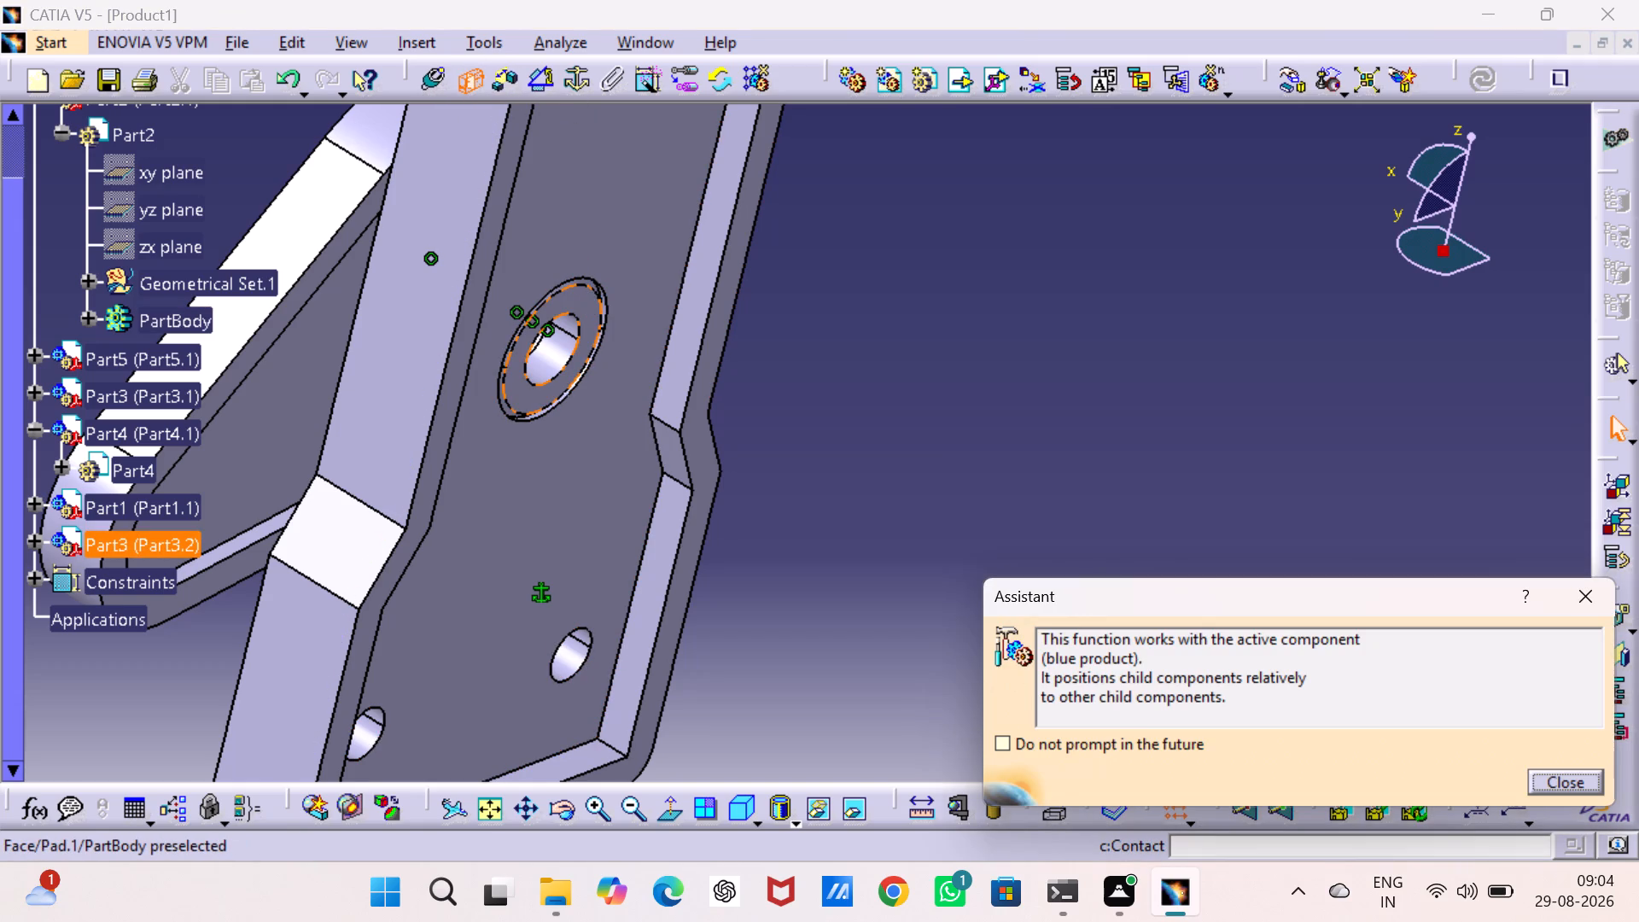
click(587, 306)
middle_drag(888, 339, 726, 161)
middle_drag(836, 271, 764, 143)
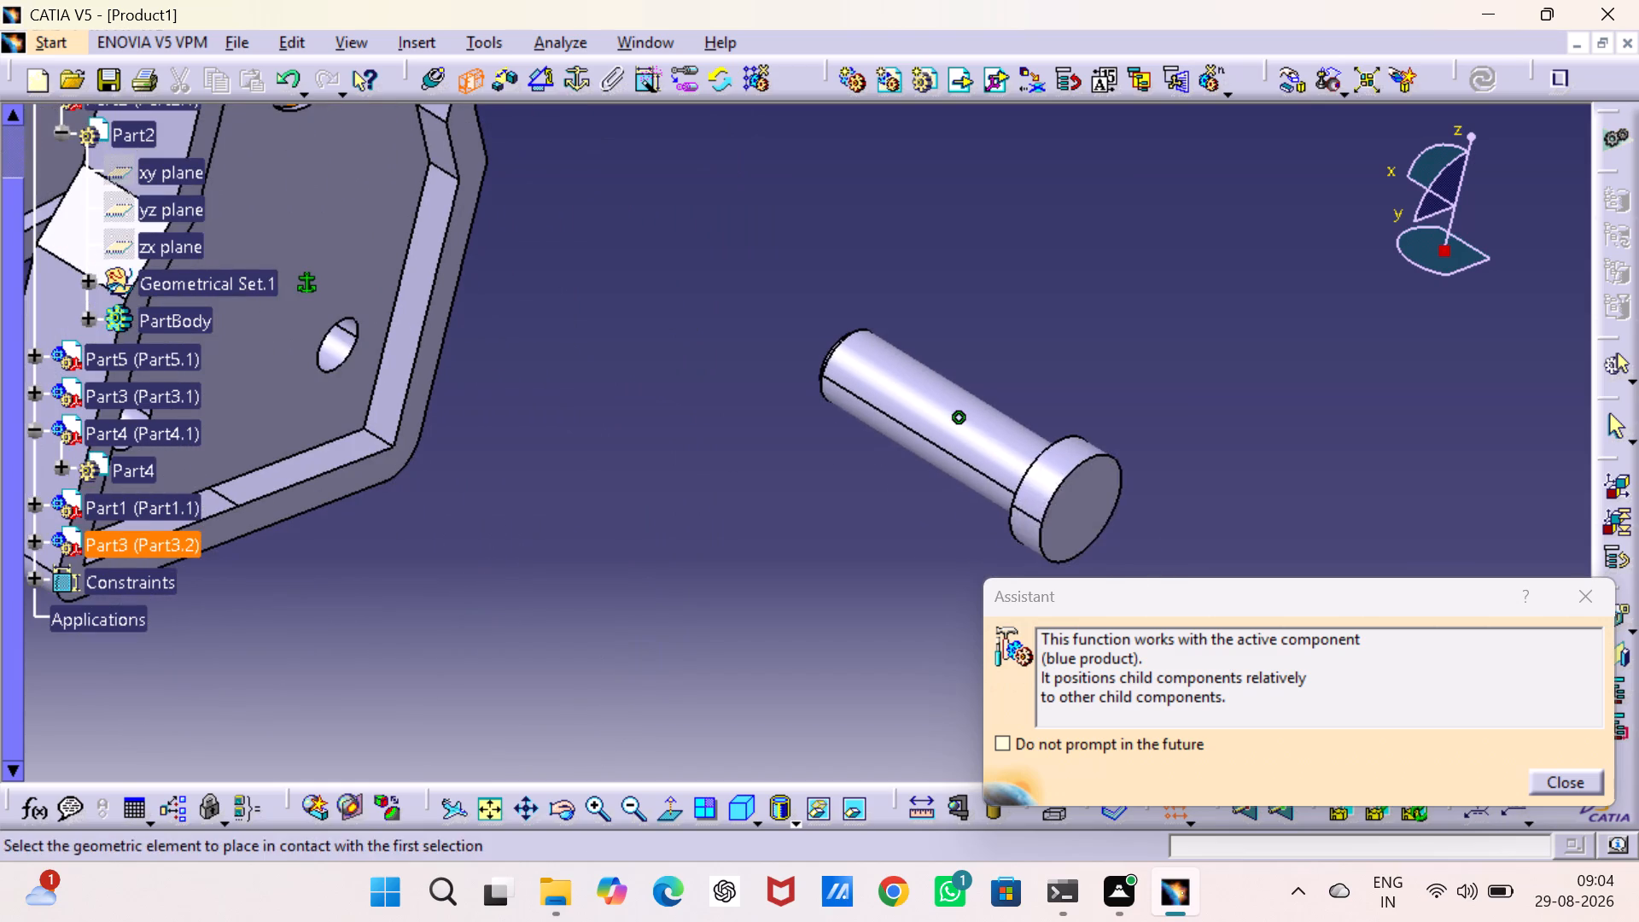
middle_drag(888, 214, 869, 157)
middle_drag(868, 161, 948, 226)
right_drag(868, 161, 952, 230)
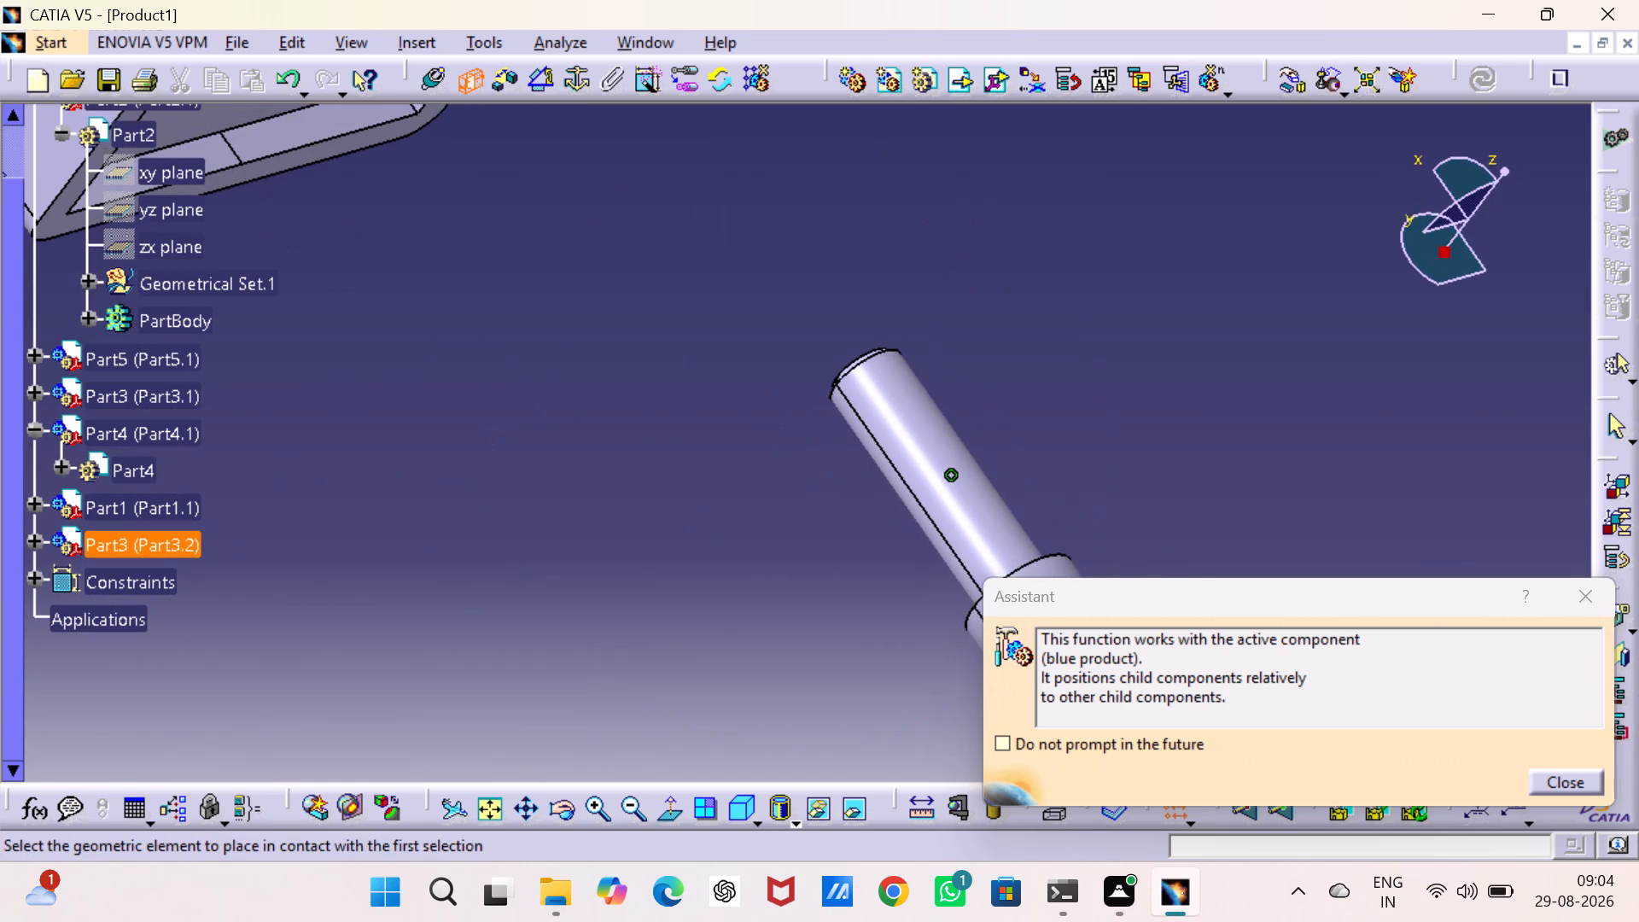
middle_drag(783, 385, 583, 101)
middle_drag(596, 263, 644, 252)
right_drag(596, 263, 644, 252)
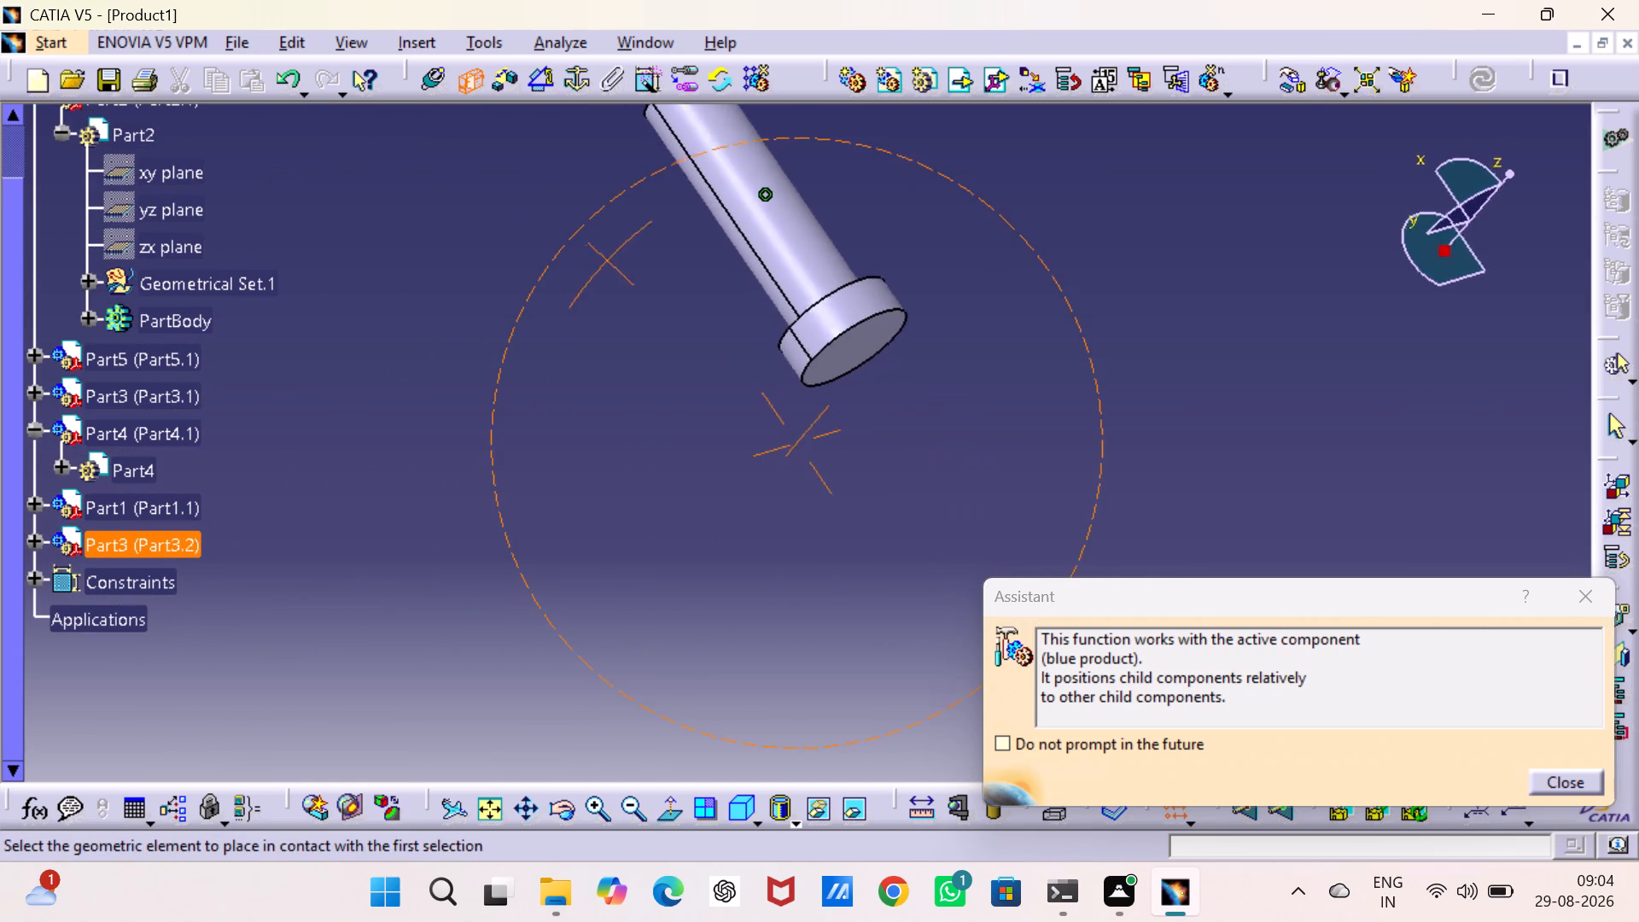
right_drag(644, 252, 732, 378)
middle_drag(644, 252, 732, 380)
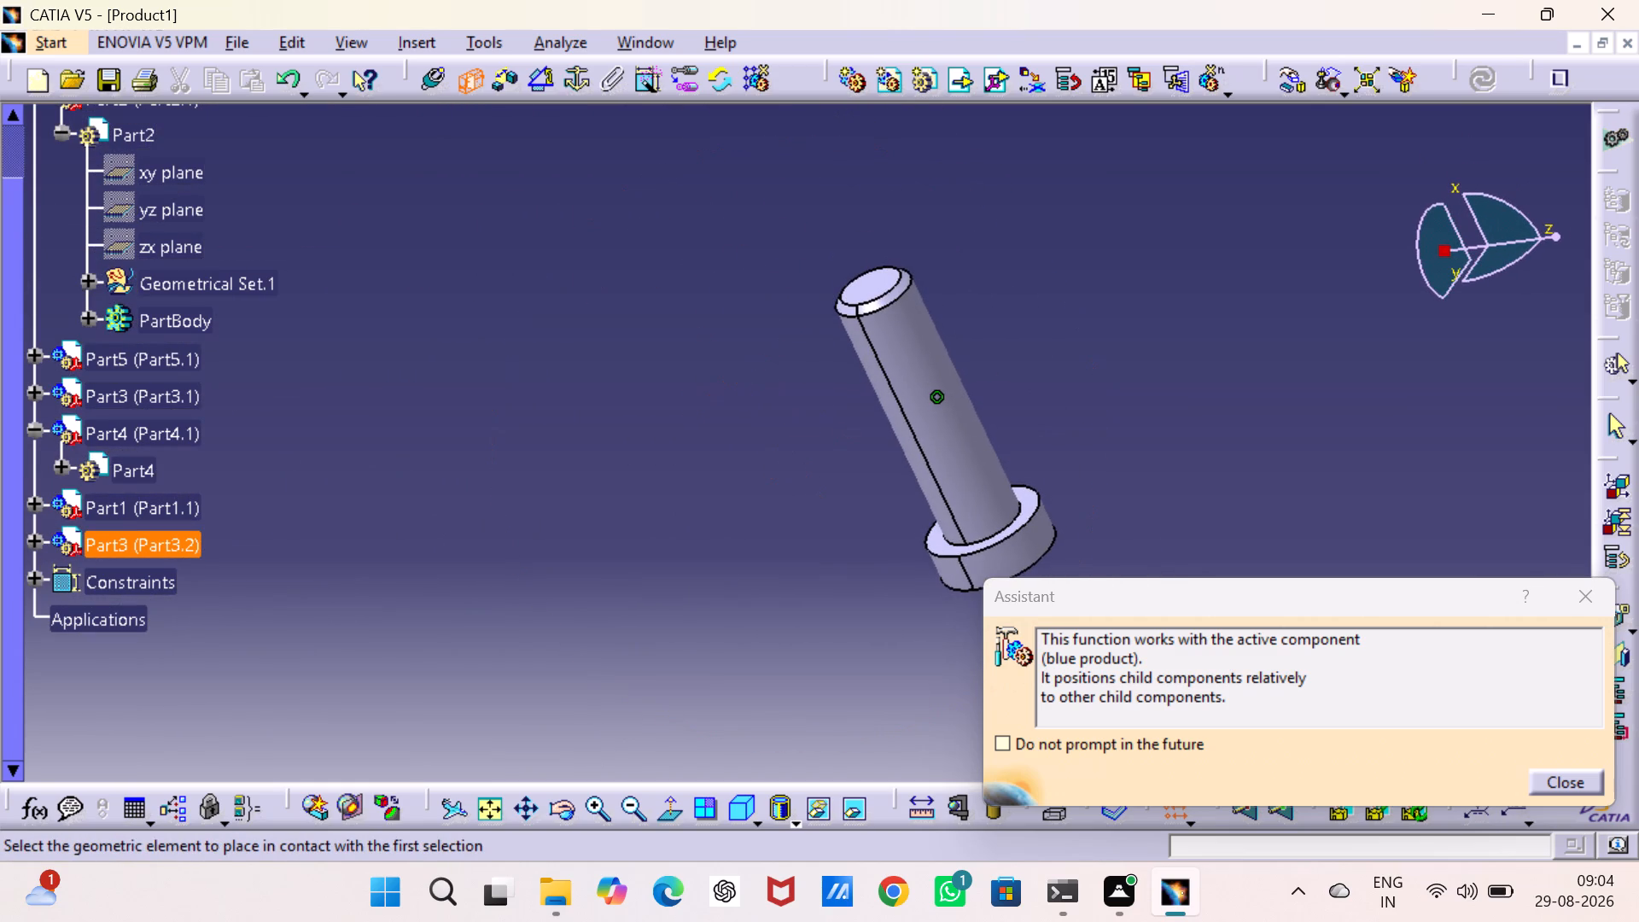
click(1026, 499)
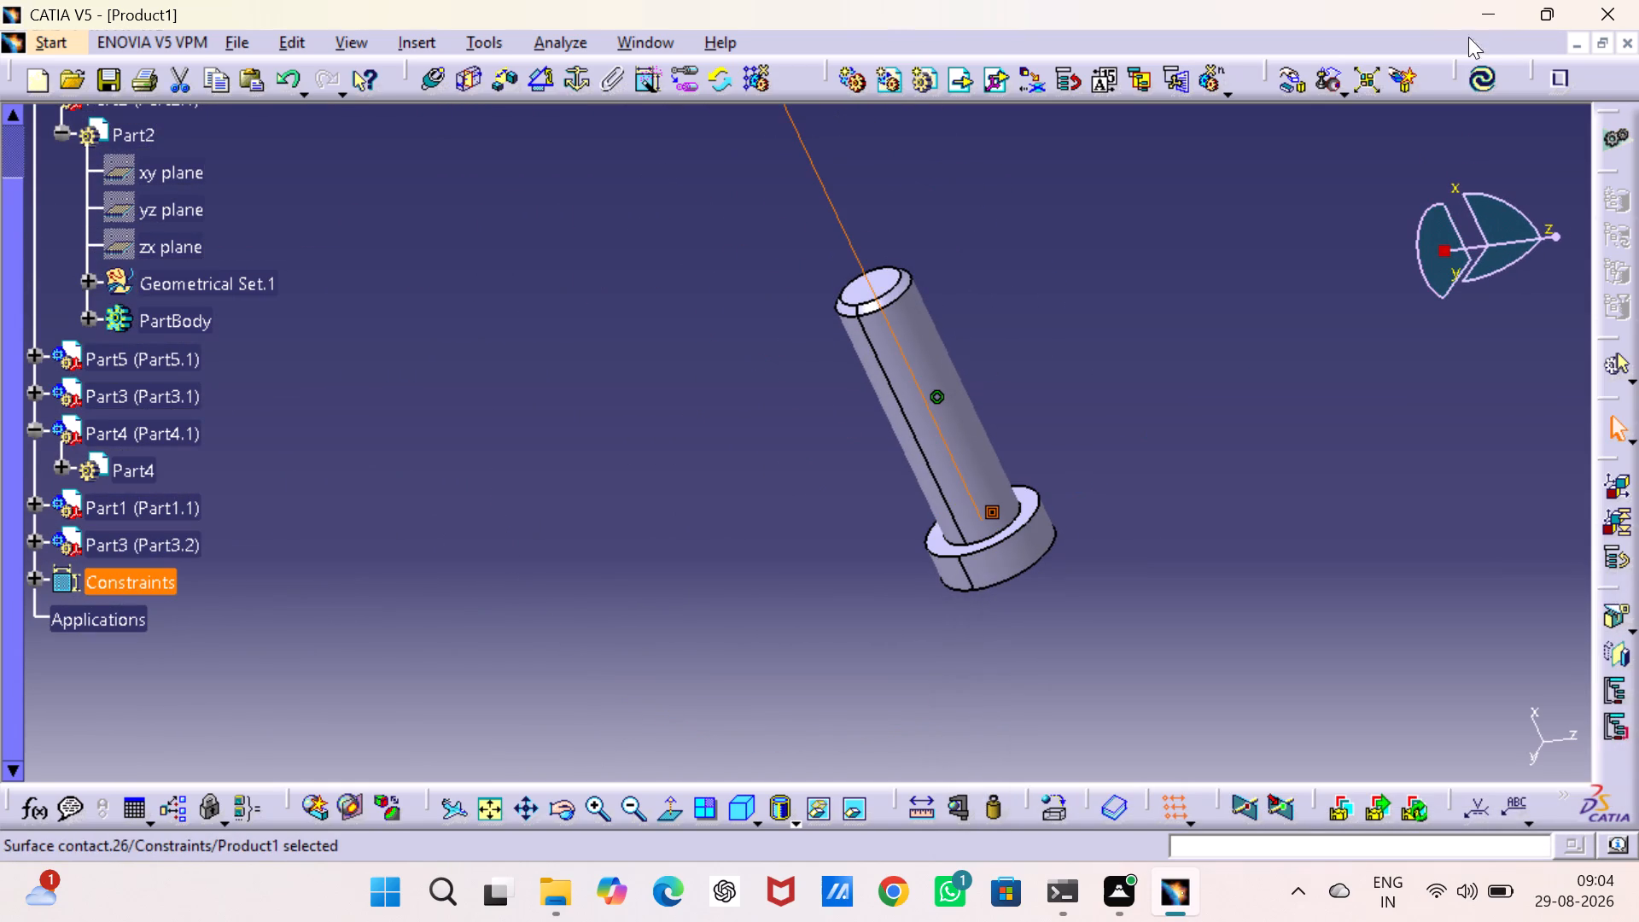
click(1484, 80)
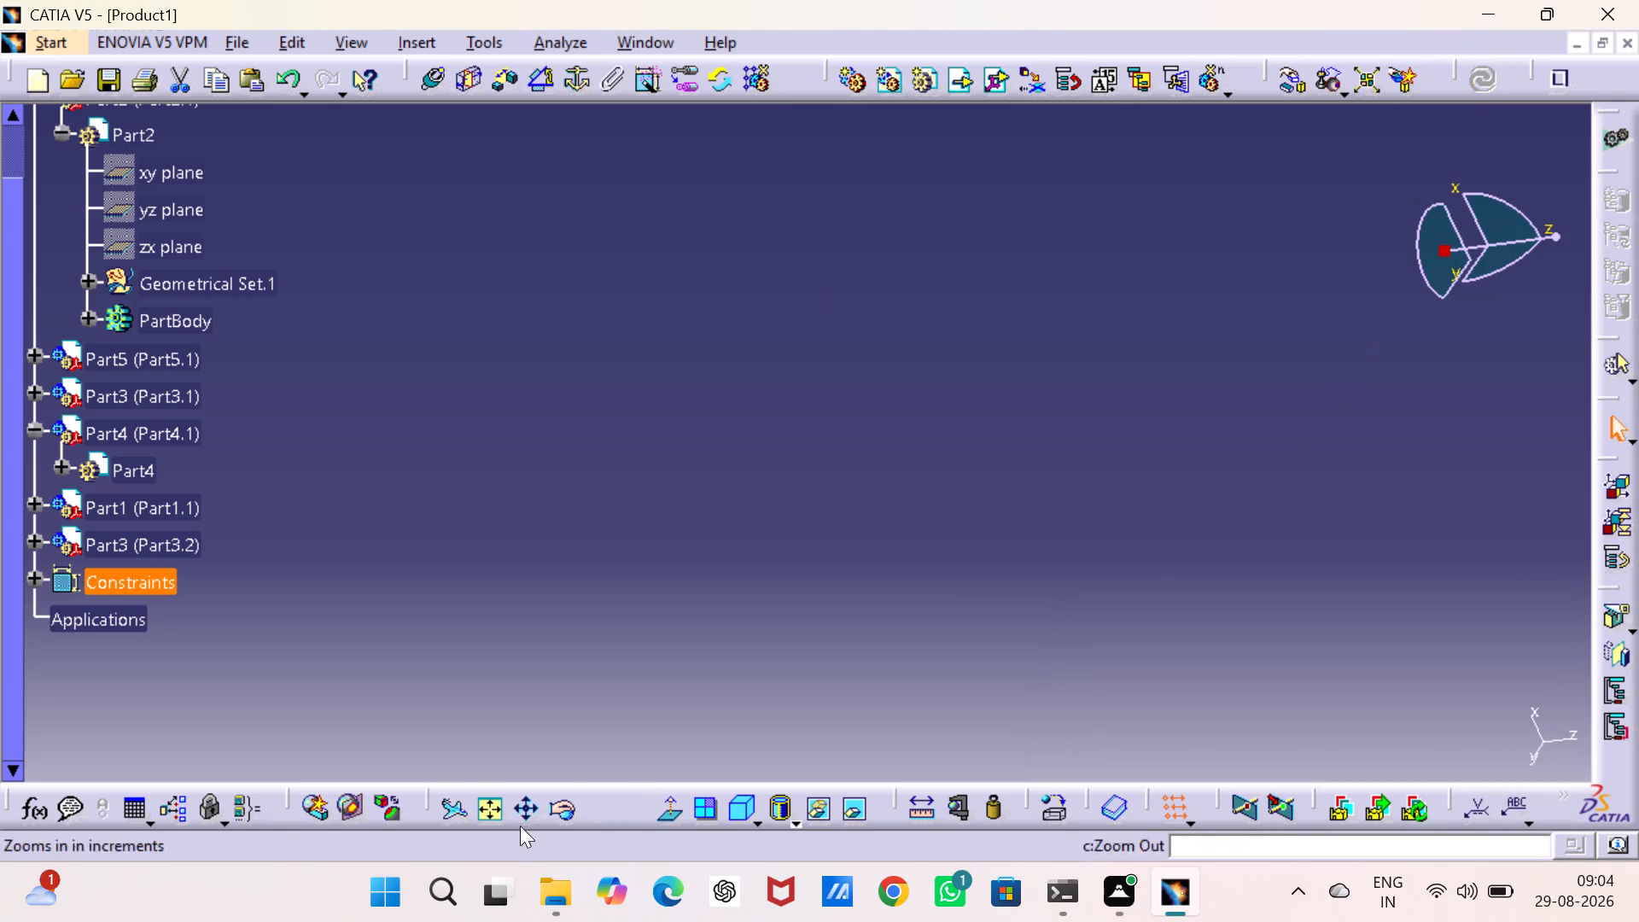
Examine how the pin, bushes, cam and back plate fit together from the cam side and the rear.
click(483, 804)
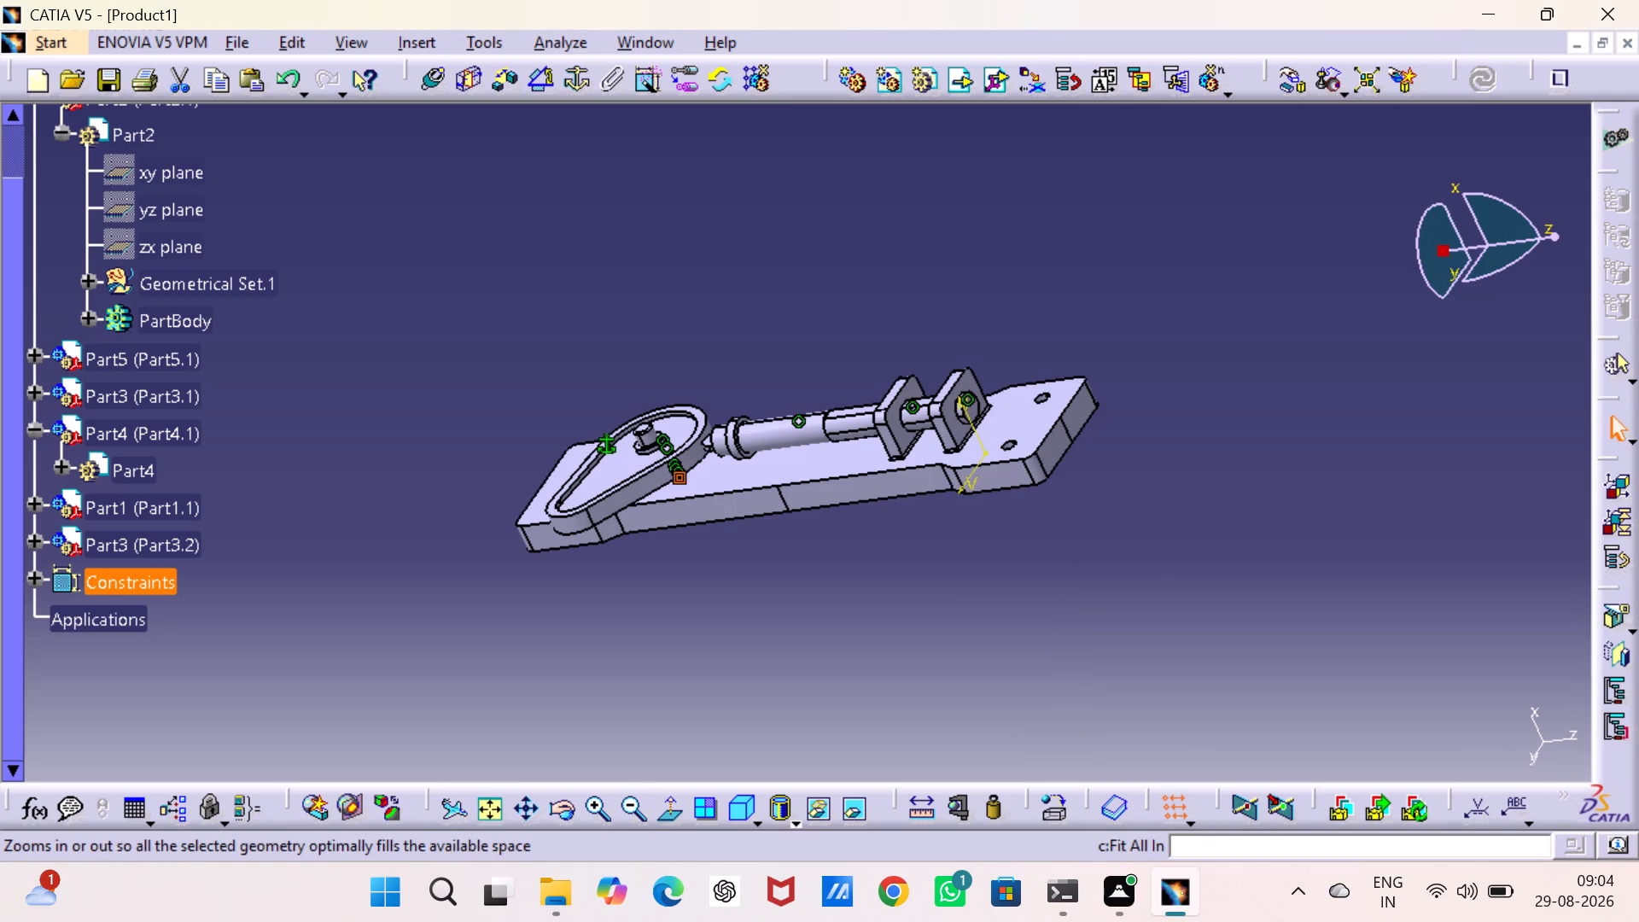
click(727, 811)
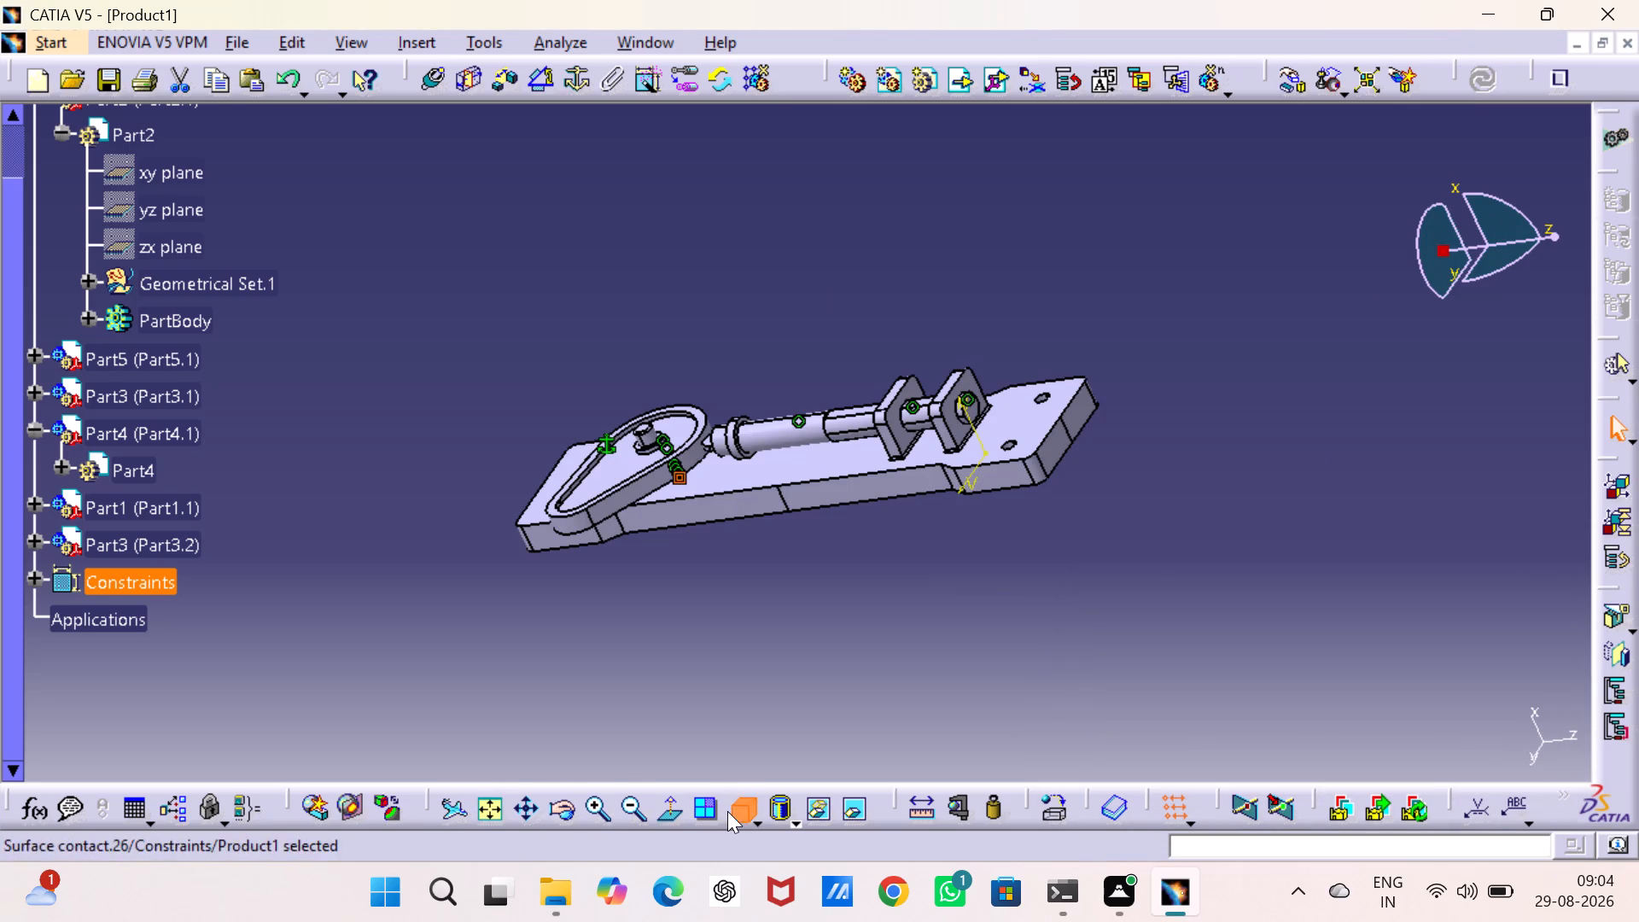
middle_drag(628, 631, 600, 498)
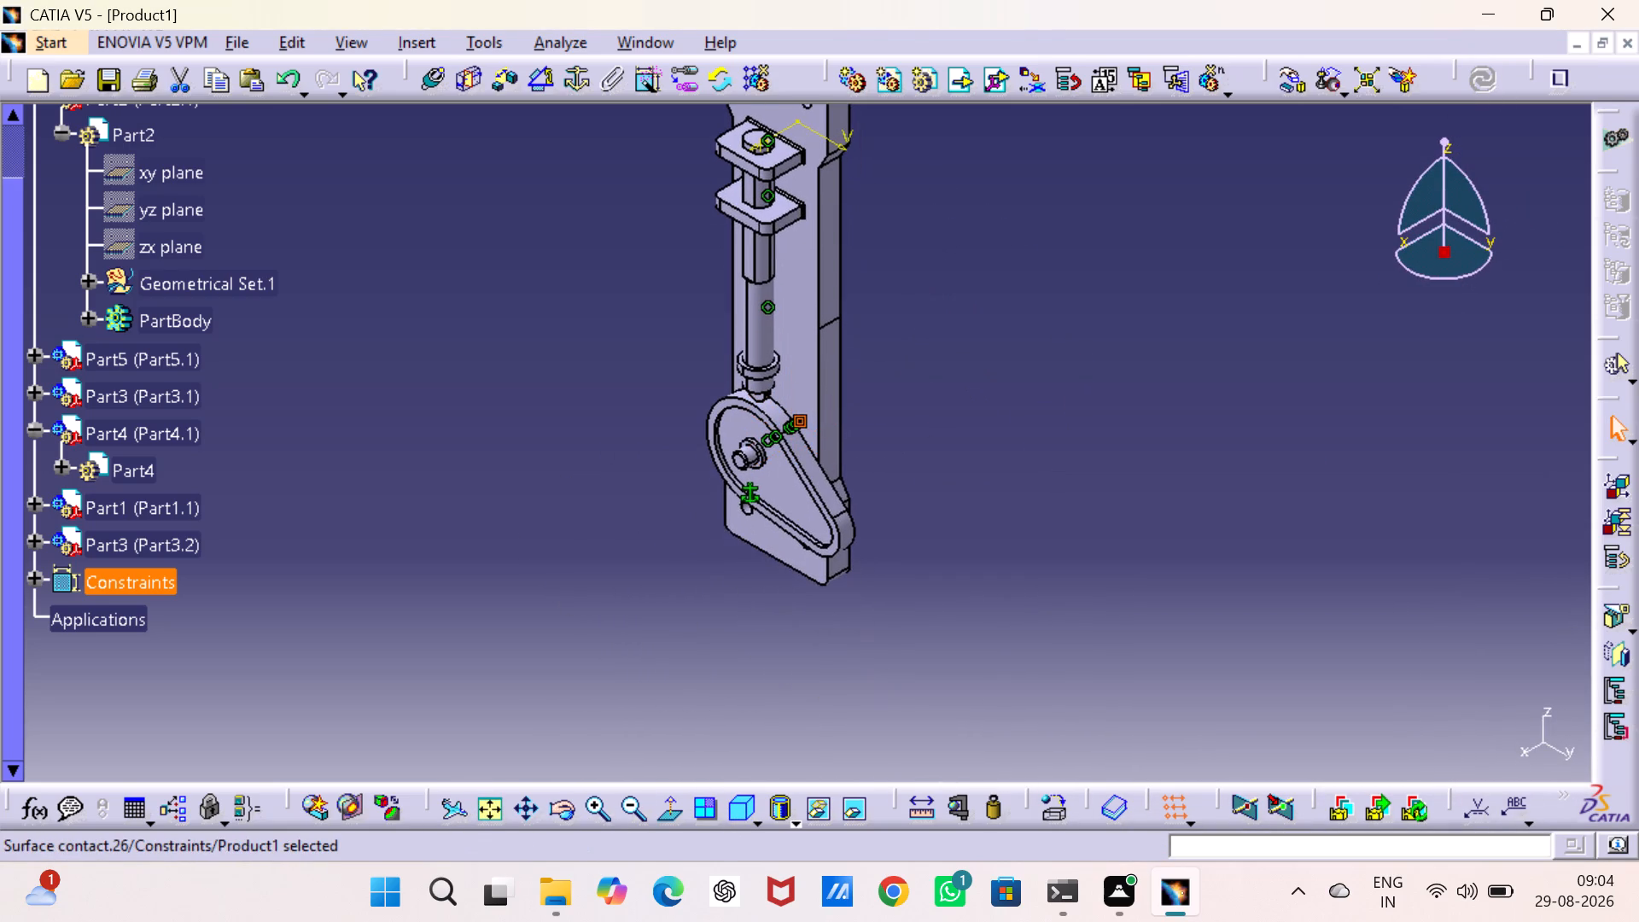
click(598, 808)
triple_click(595, 803)
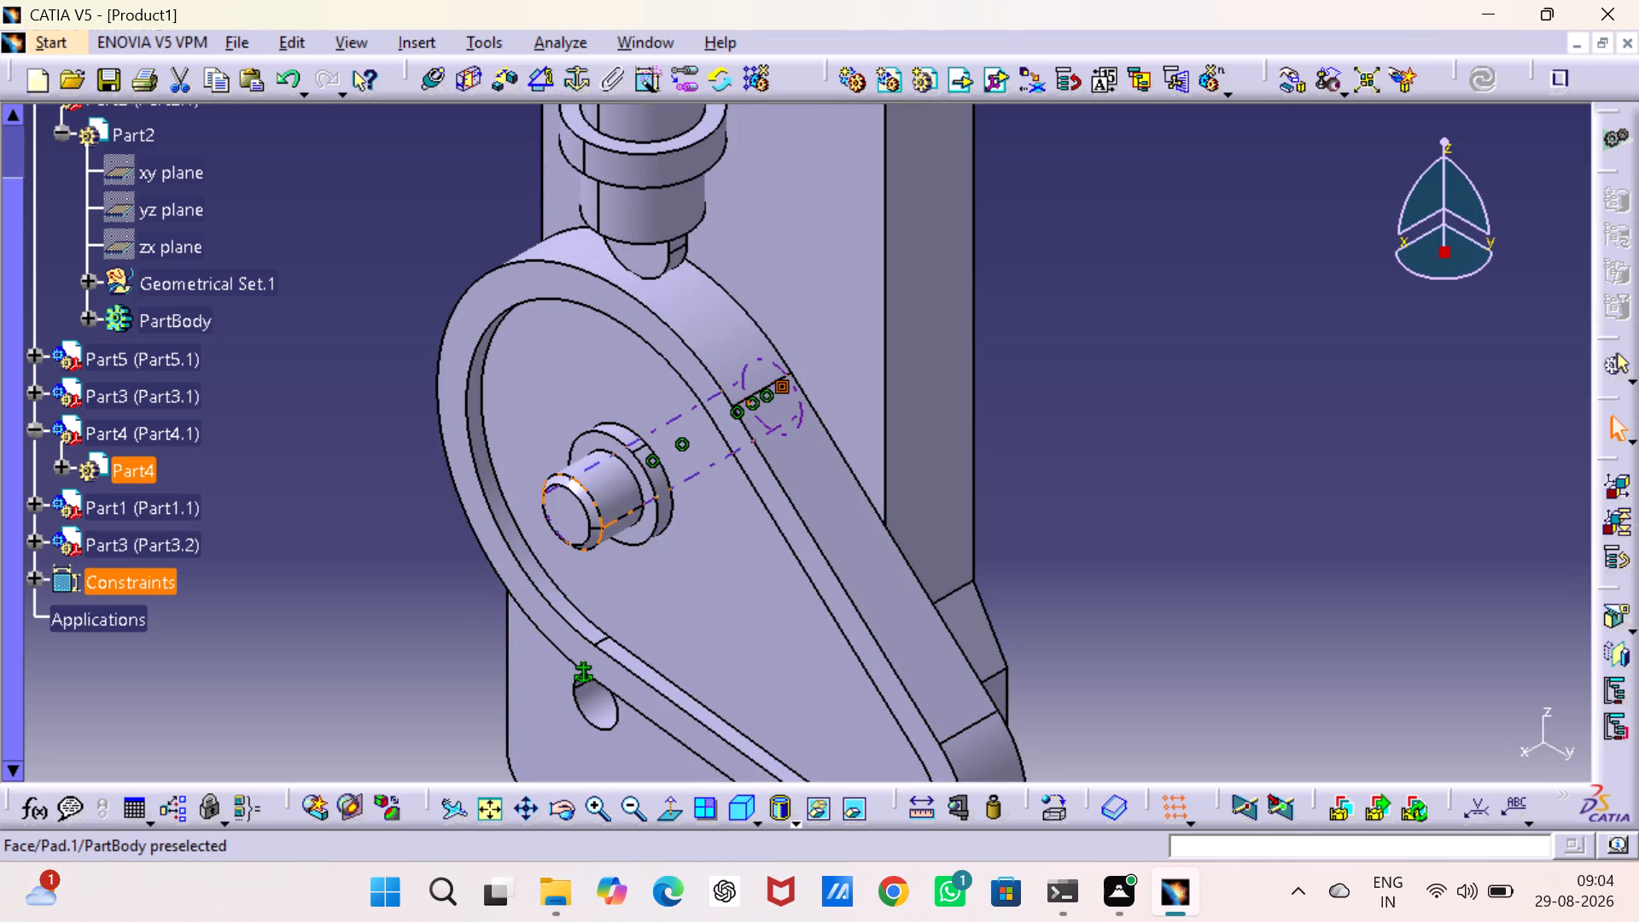
middle_drag(420, 545, 452, 489)
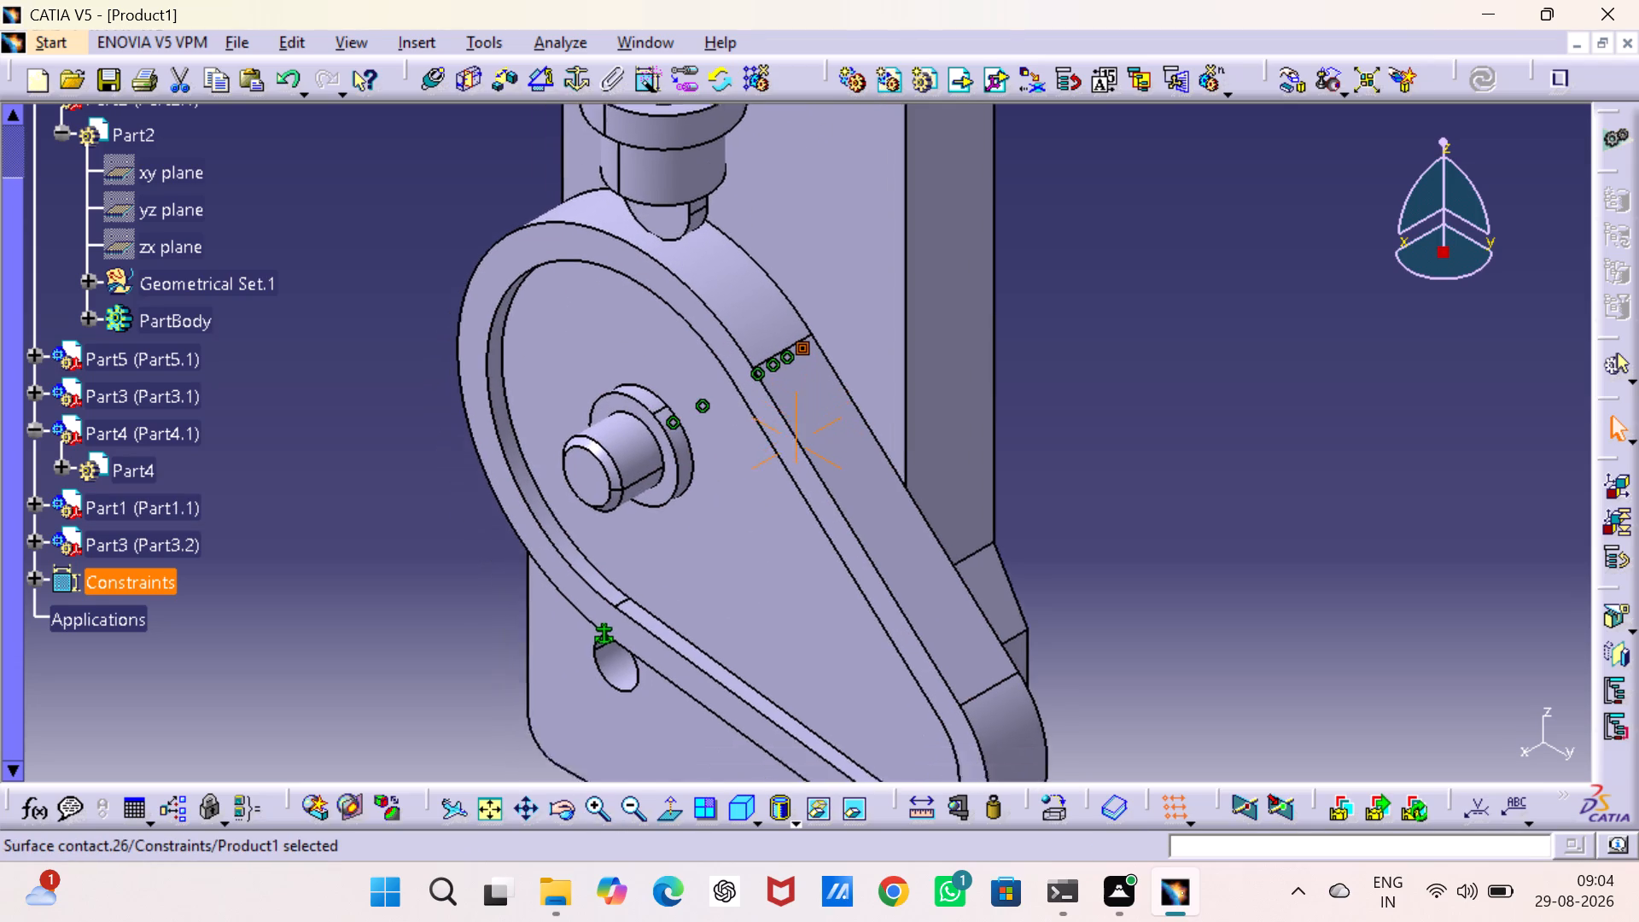
middle_drag(452, 489, 478, 458)
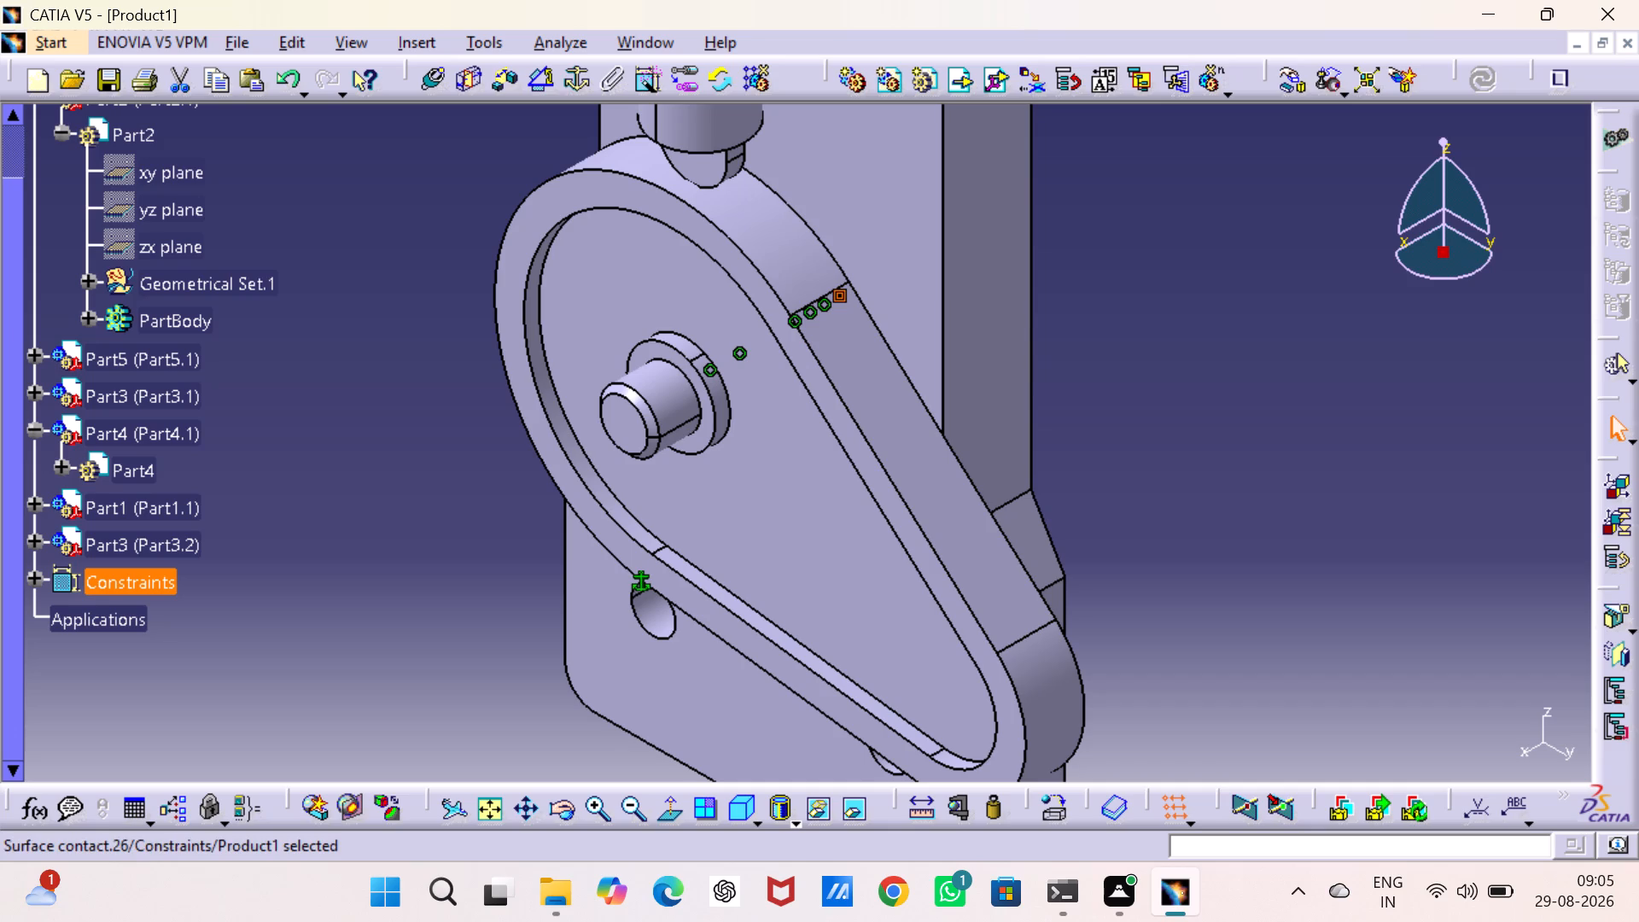
middle_drag(1222, 355, 1012, 432)
right_drag(1222, 355, 1012, 432)
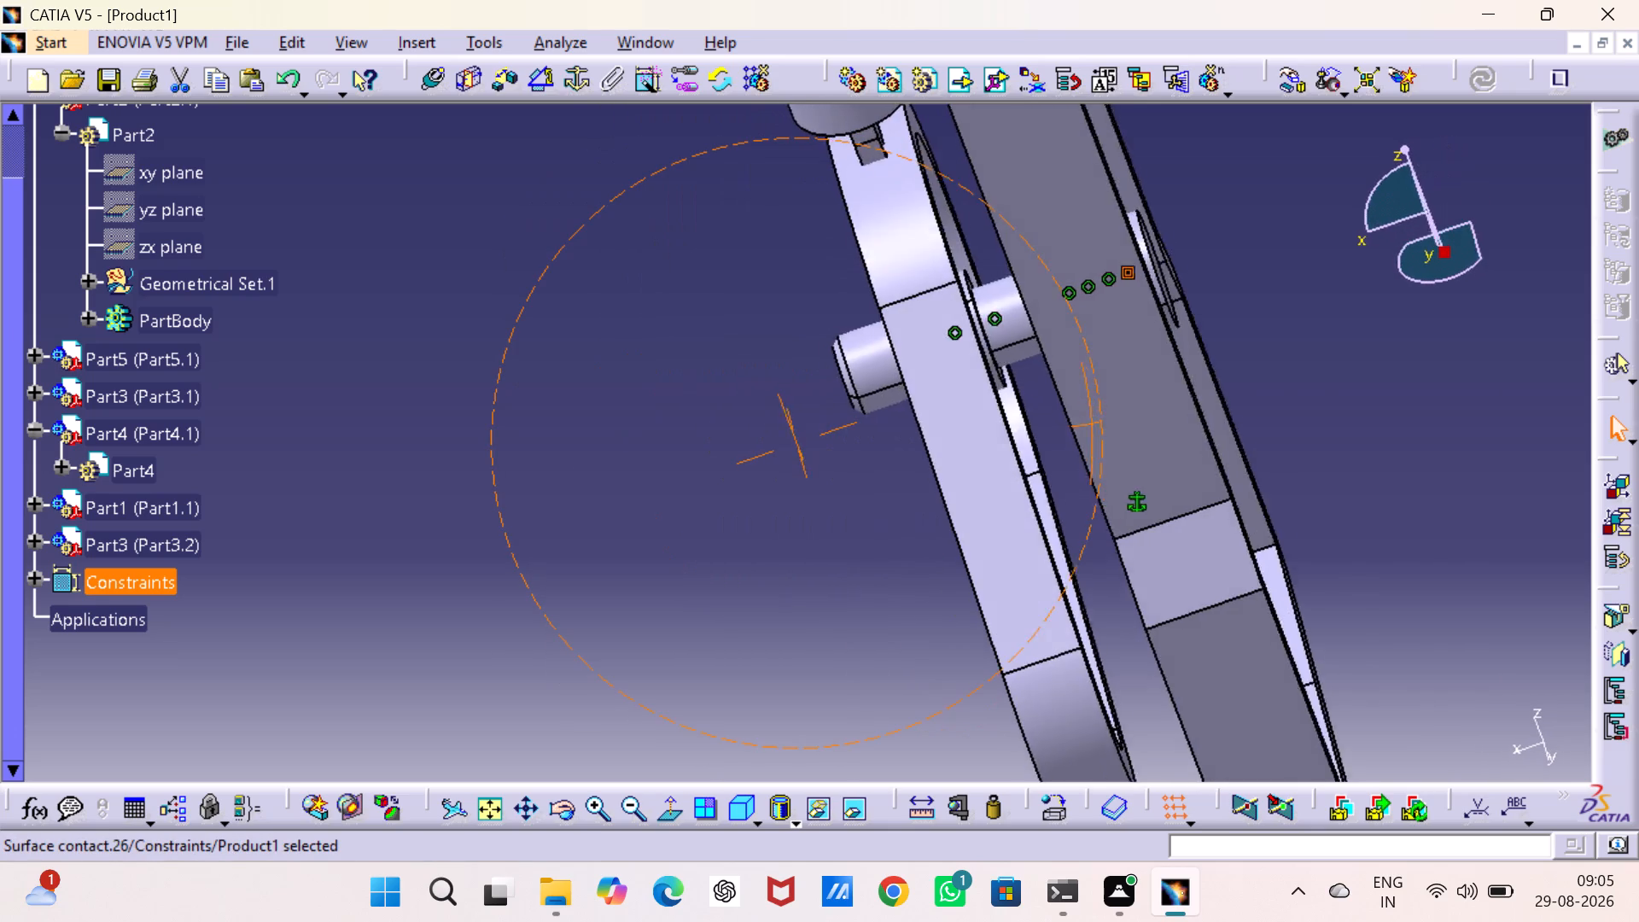
middle_drag(1012, 432, 915, 427)
right_drag(1012, 432, 915, 427)
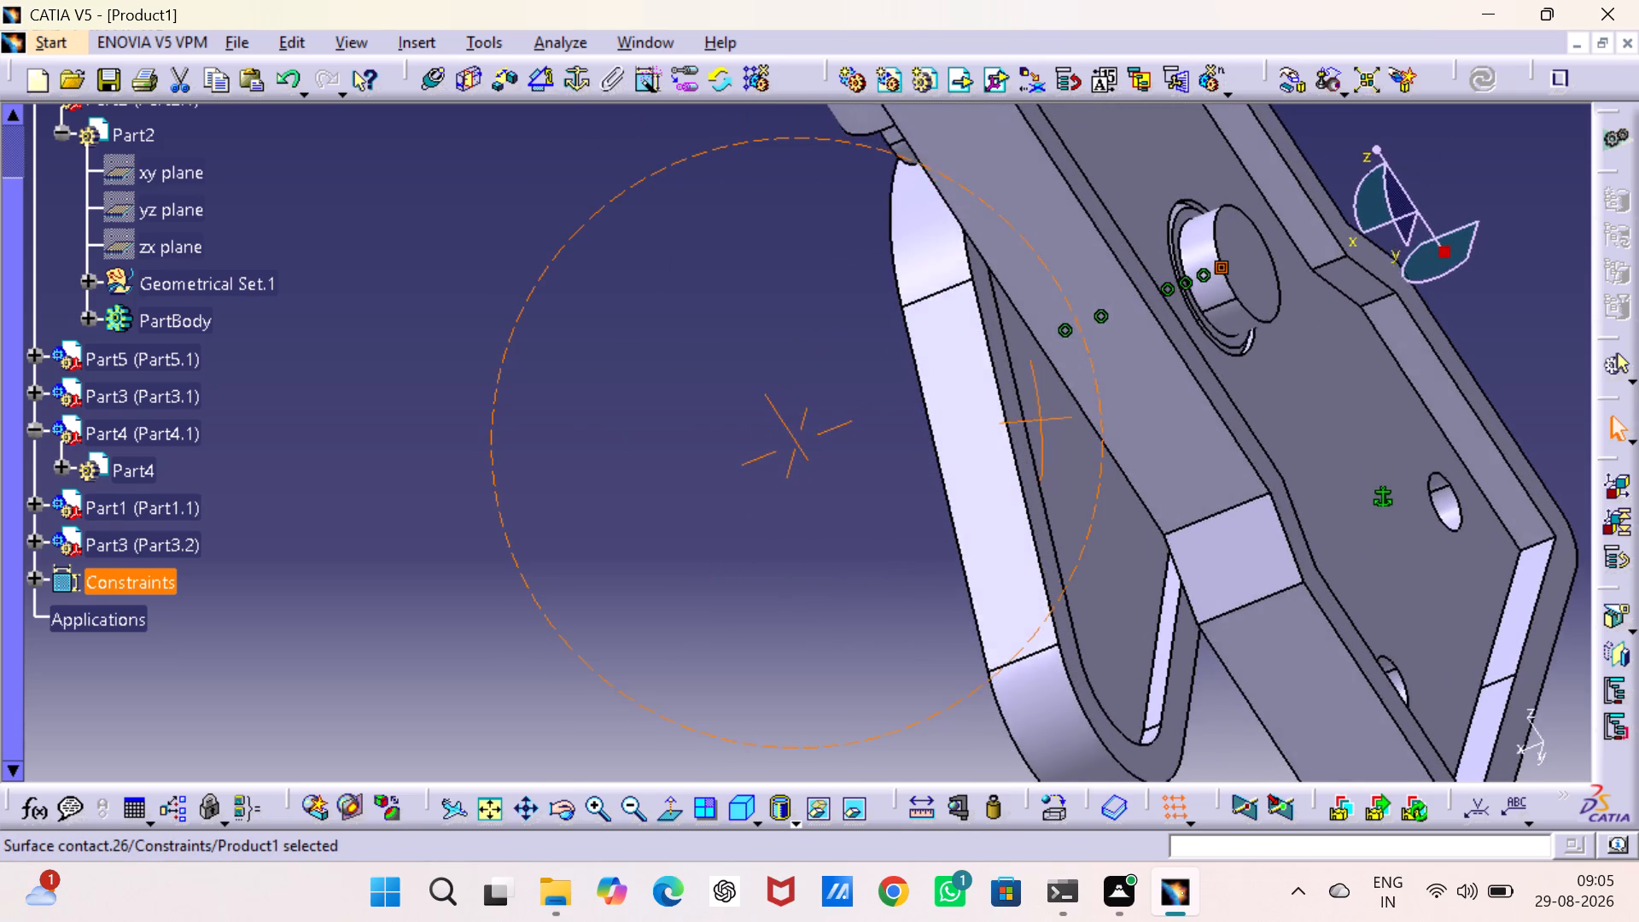
right_drag(915, 427, 1007, 359)
middle_drag(915, 427, 1007, 359)
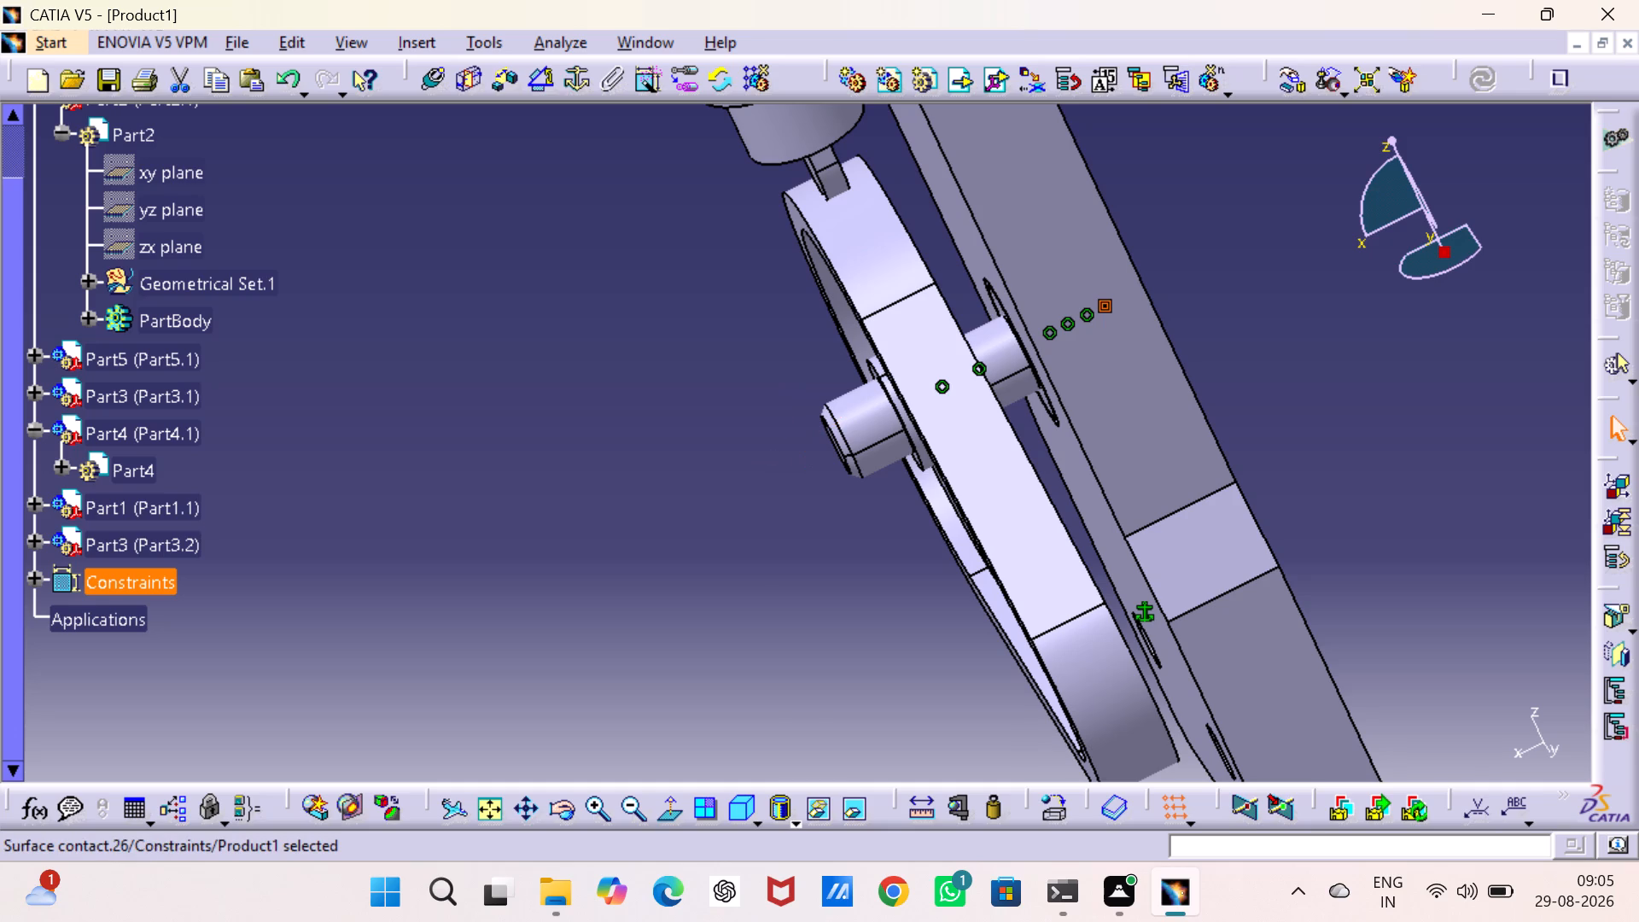
Add a 90-degree angle constraint between the xy plane of Part2 and the yz plane of the pin (Part4).
click(58, 464)
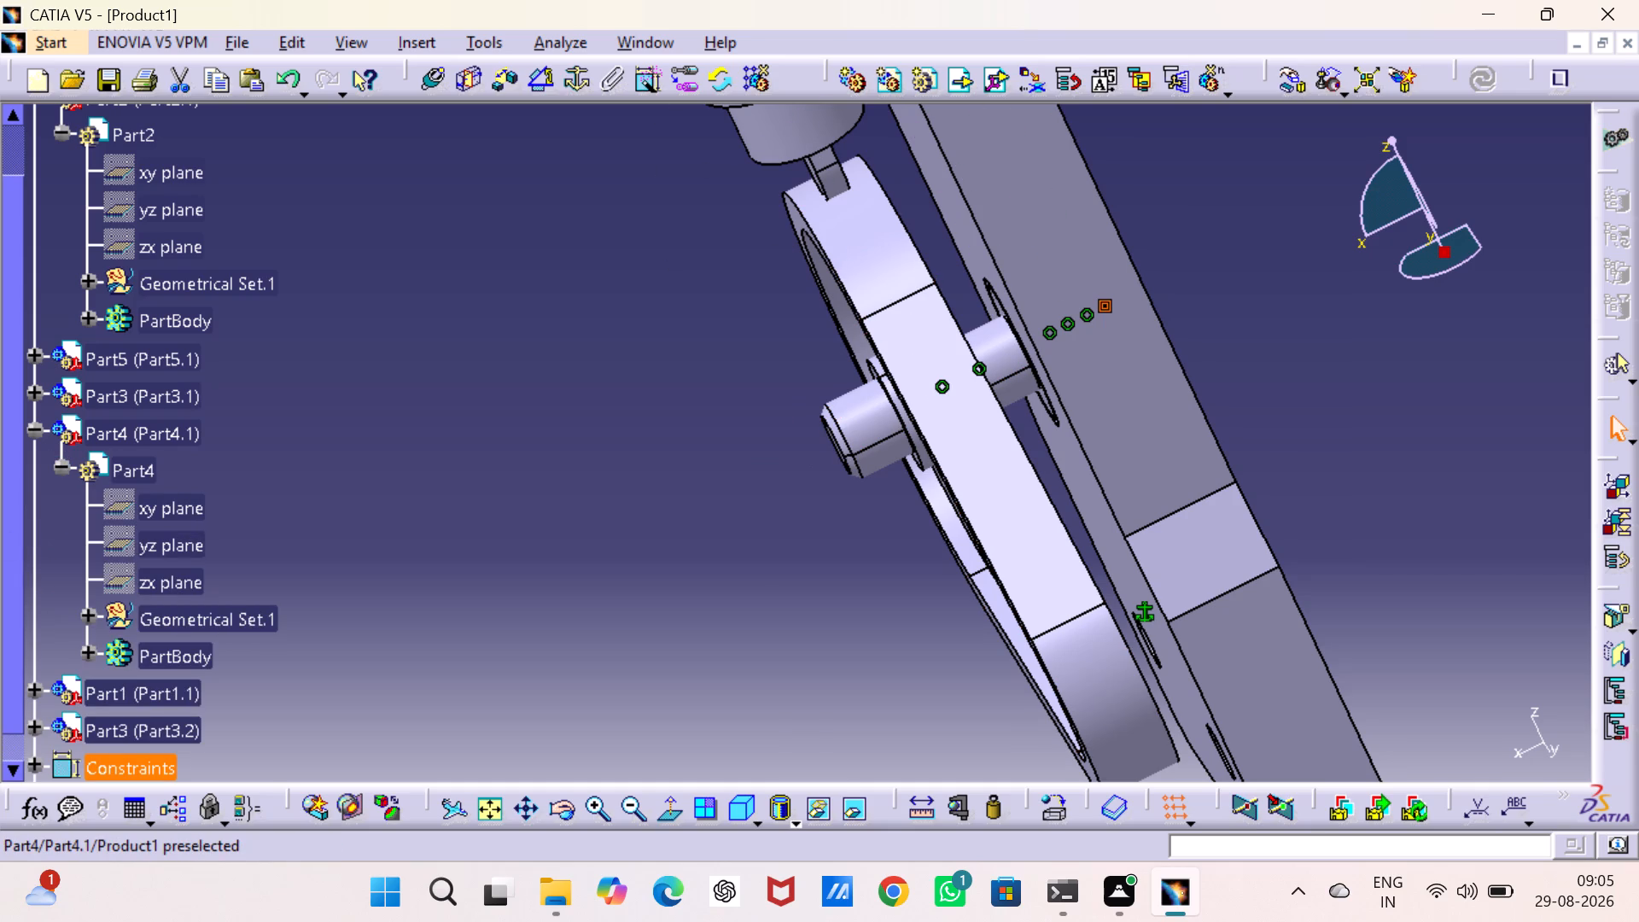
middle_drag(720, 343, 819, 334)
right_drag(726, 341, 819, 334)
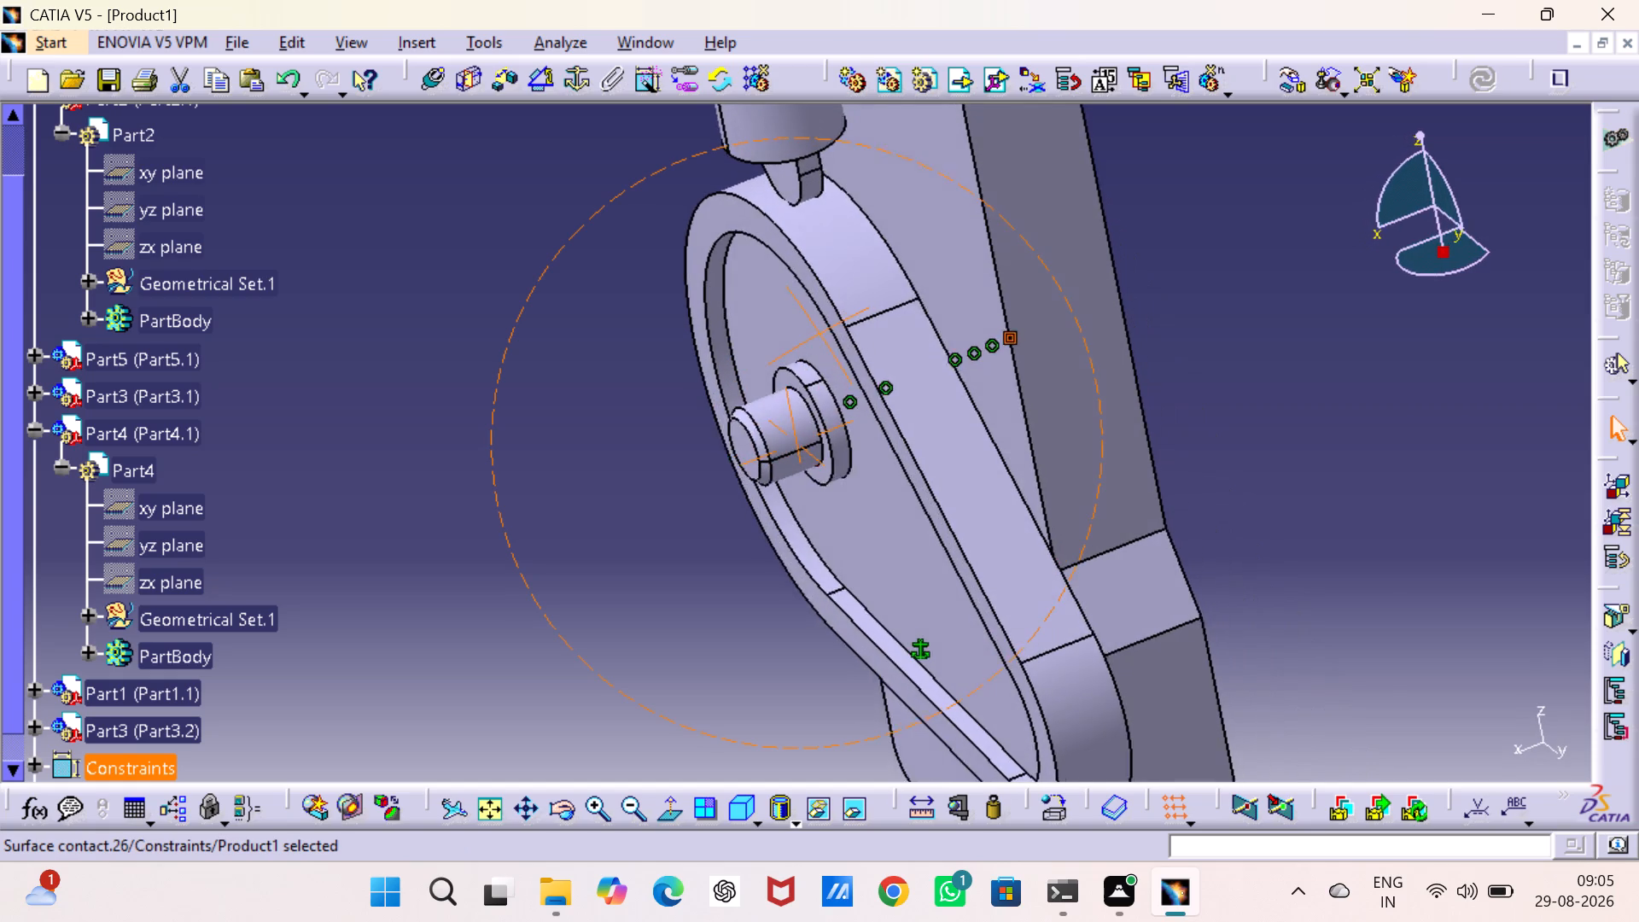
middle_drag(819, 334, 824, 326)
right_drag(819, 334, 820, 325)
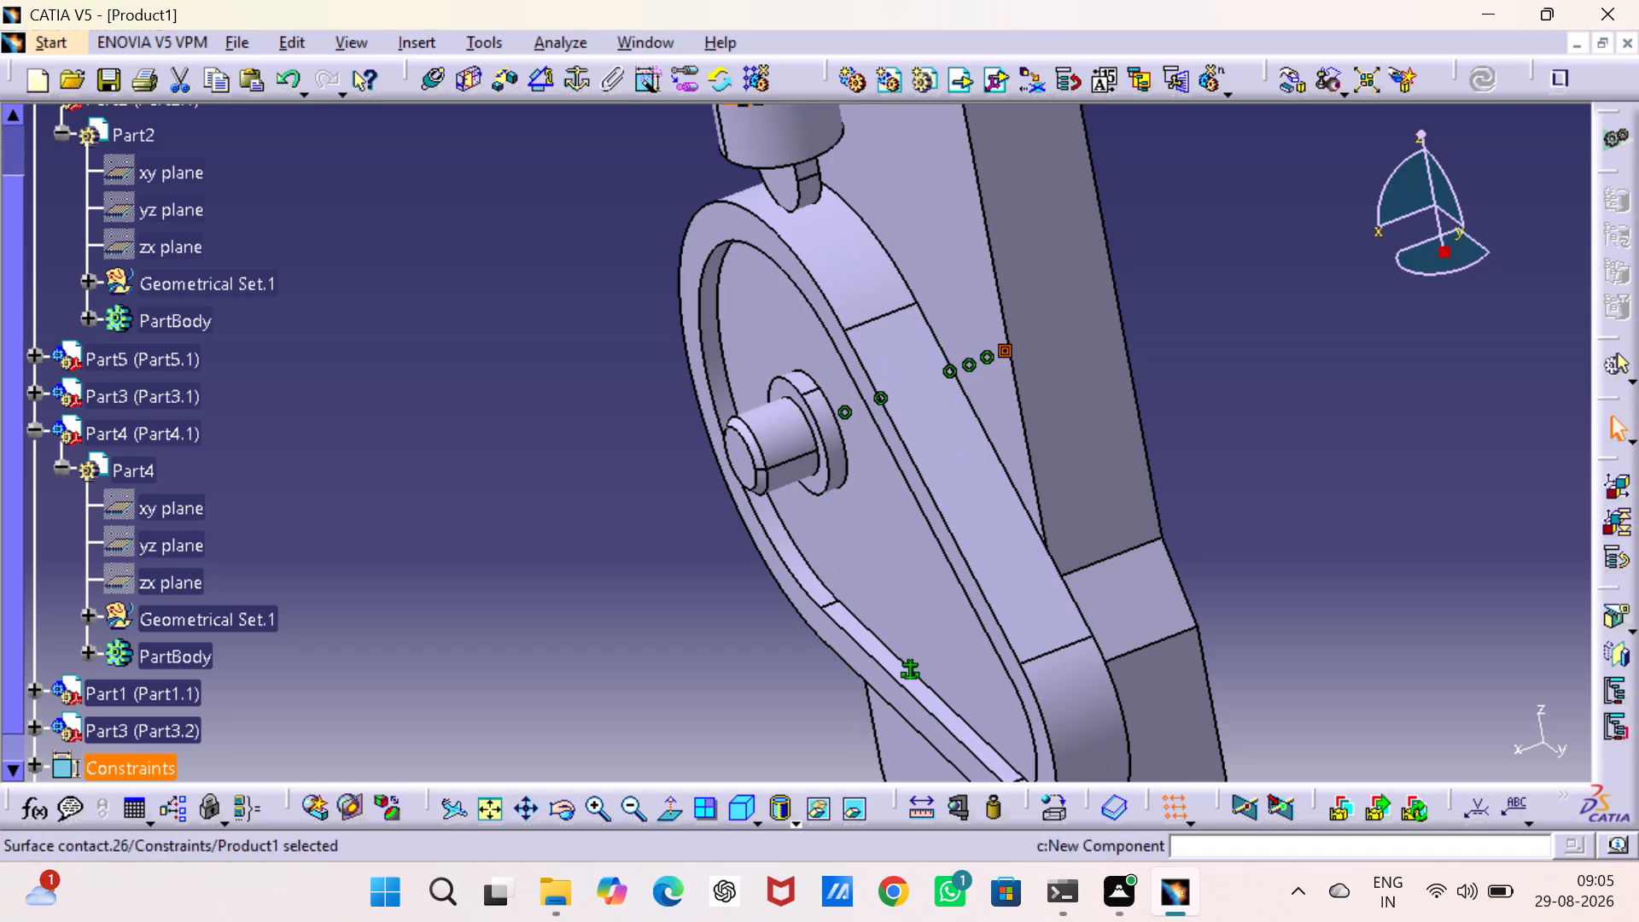
click(548, 84)
click(195, 186)
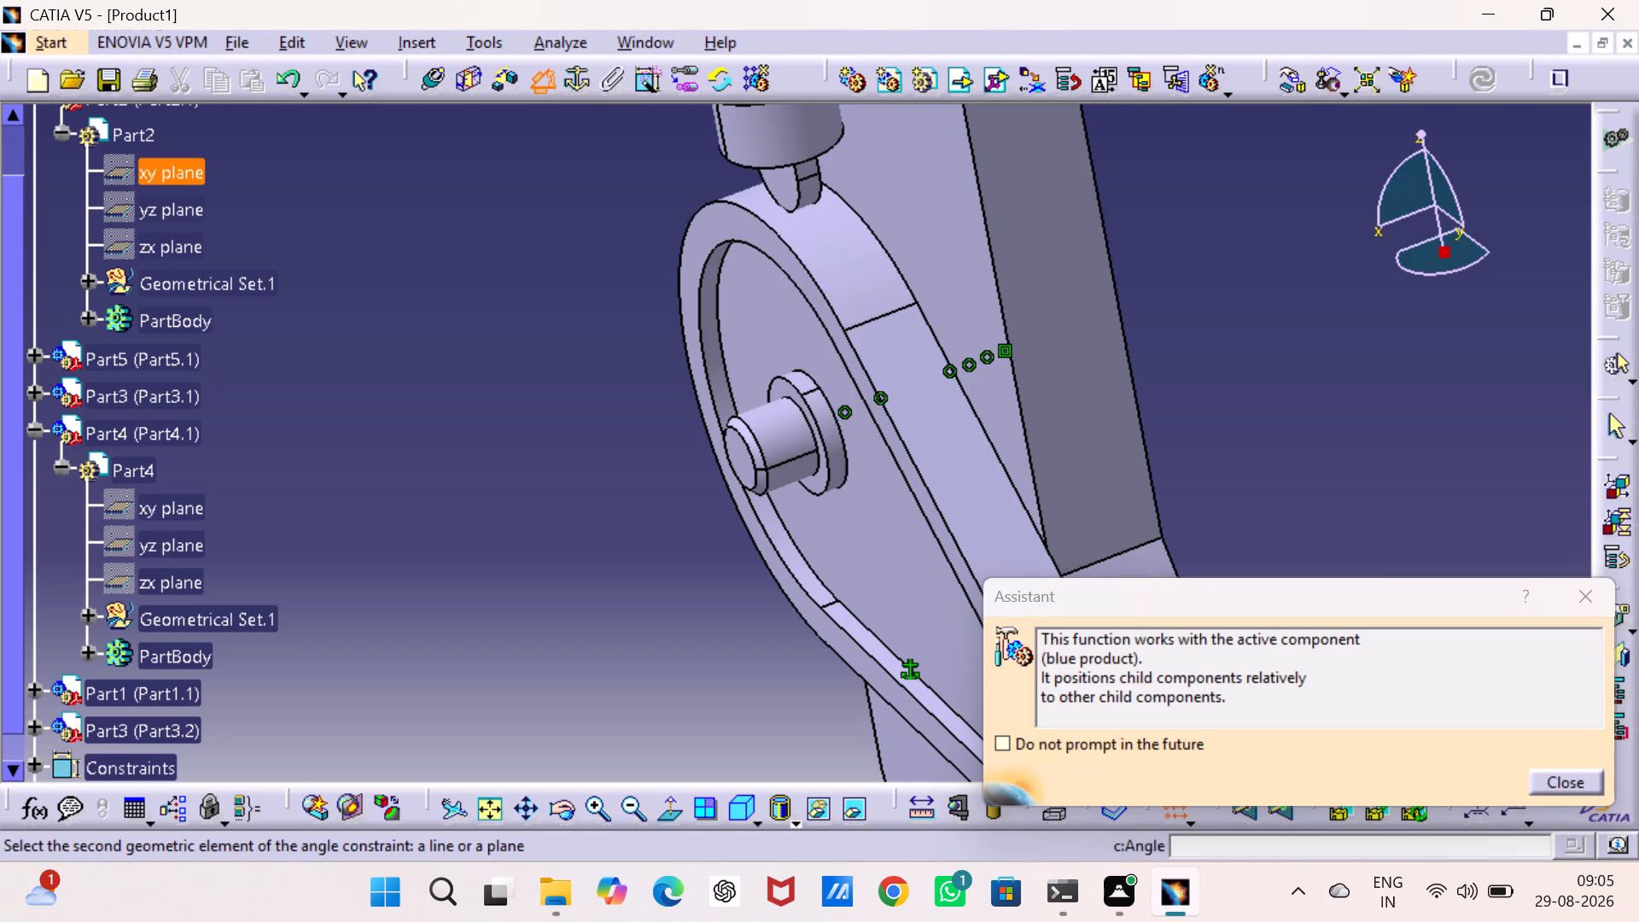
click(187, 552)
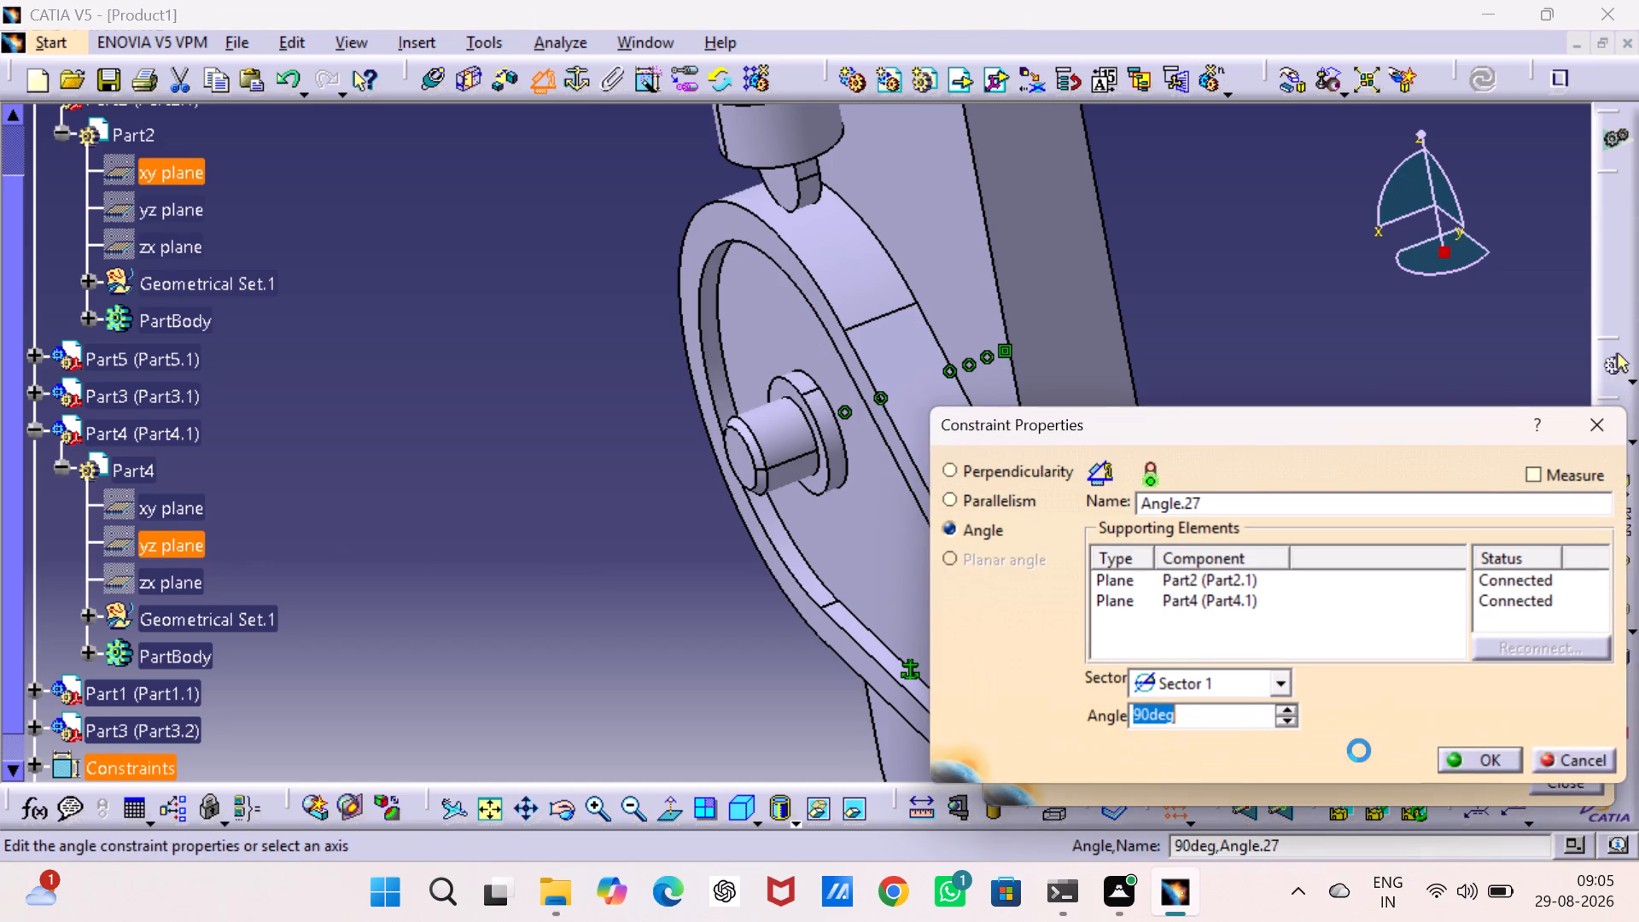
click(1478, 757)
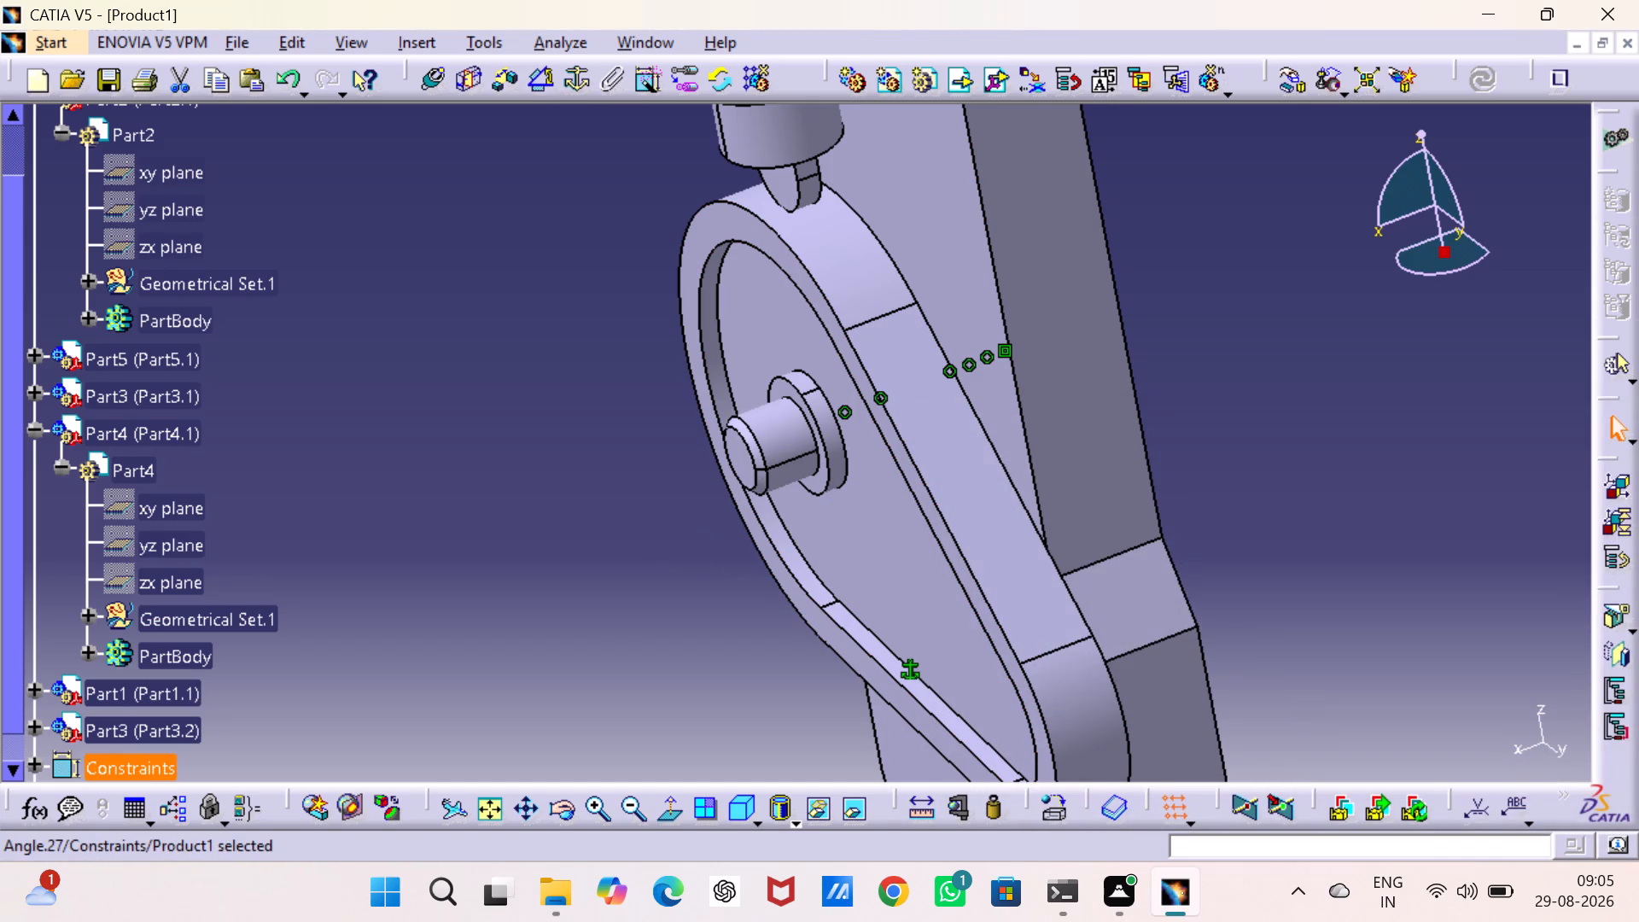
Add a 90-degree angle constraint between the yz plane of Part2 and the zx plane of Part4.
click(543, 75)
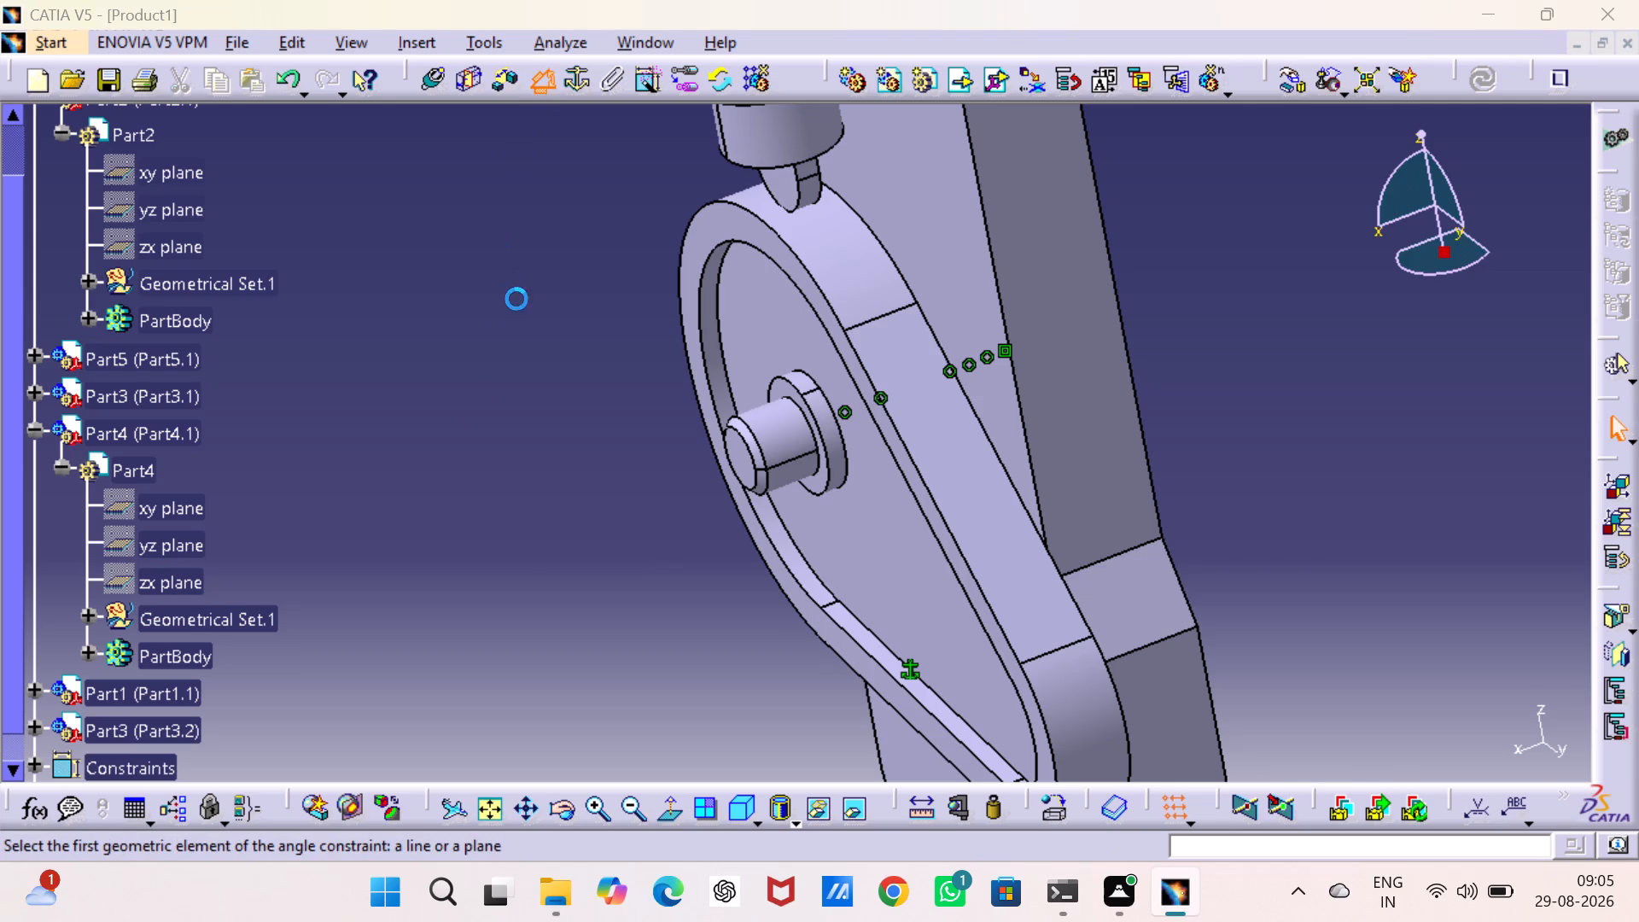
click(173, 215)
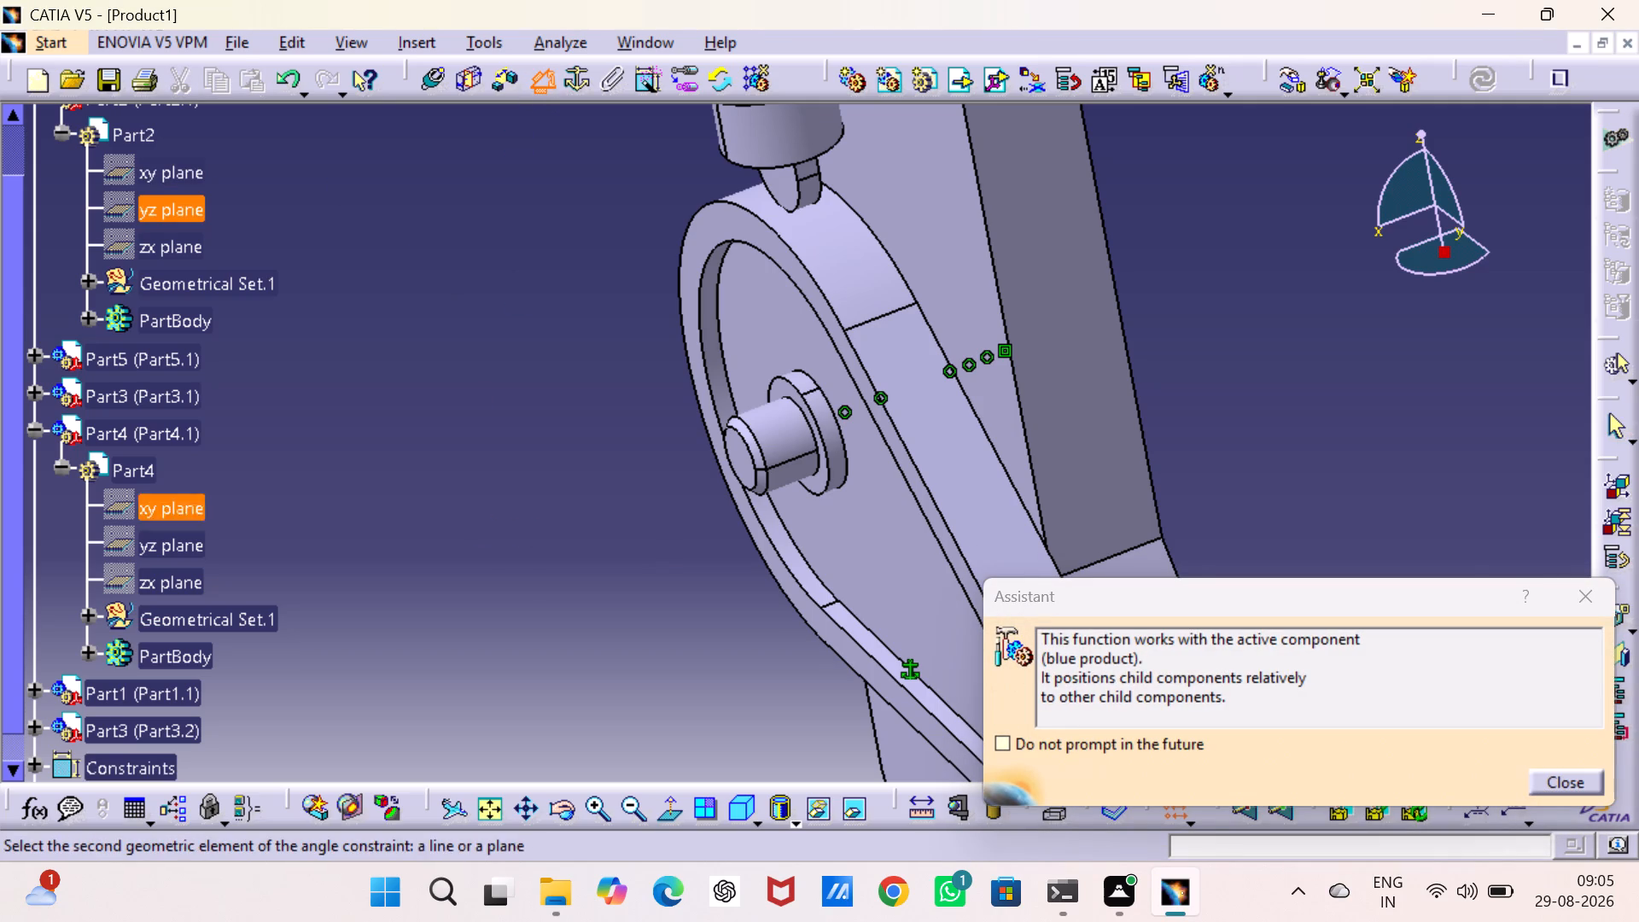
click(159, 590)
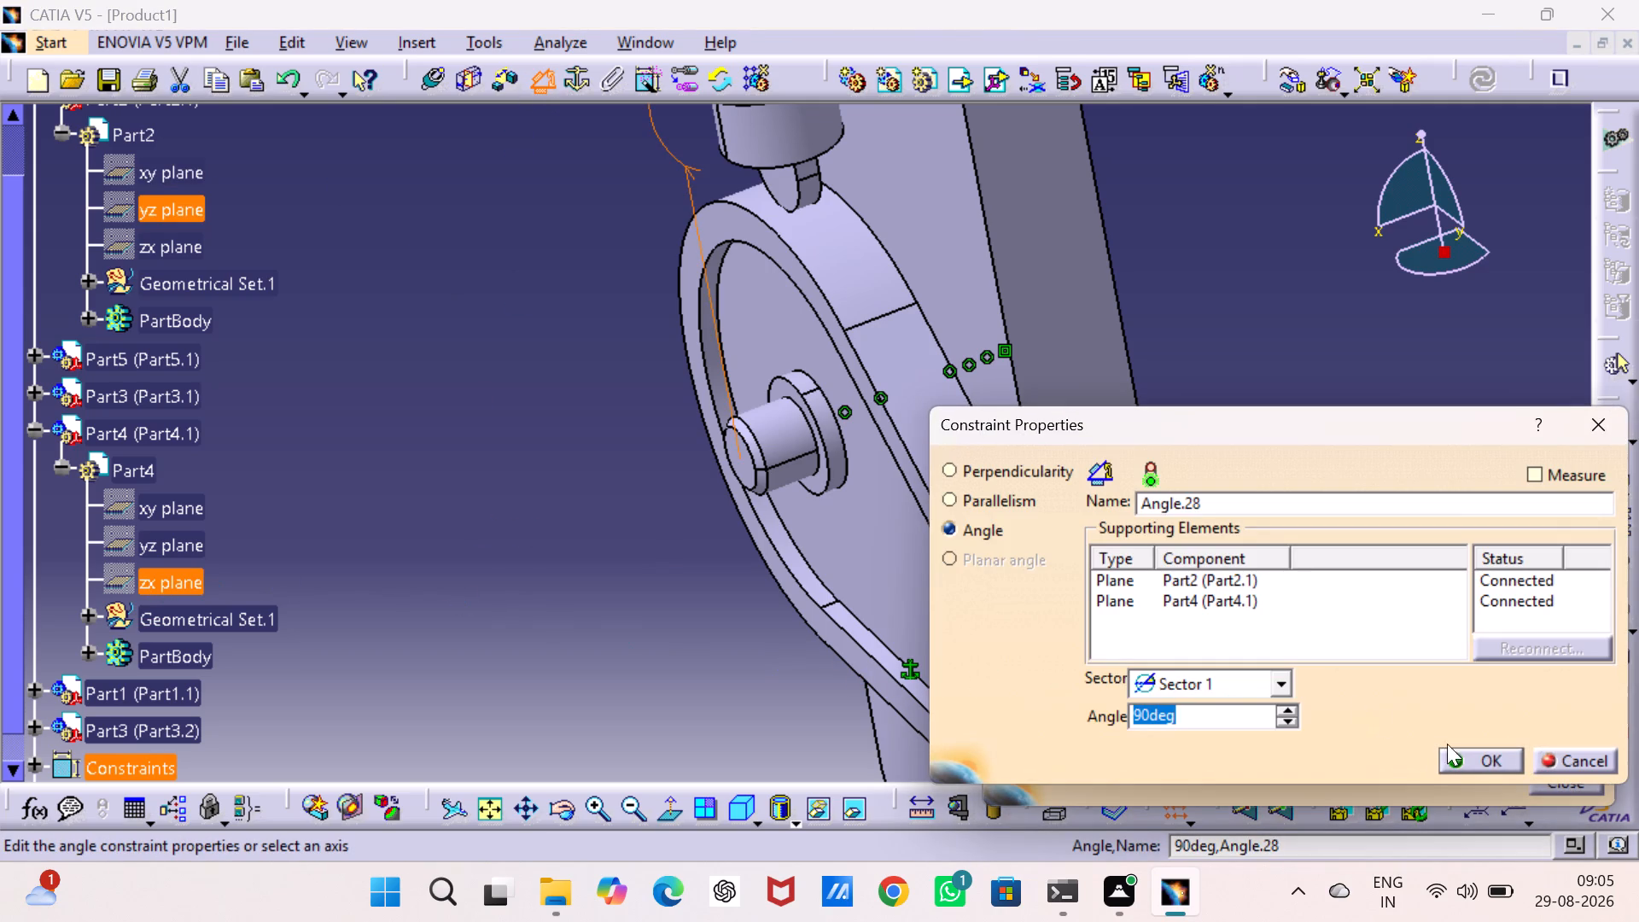
click(1484, 757)
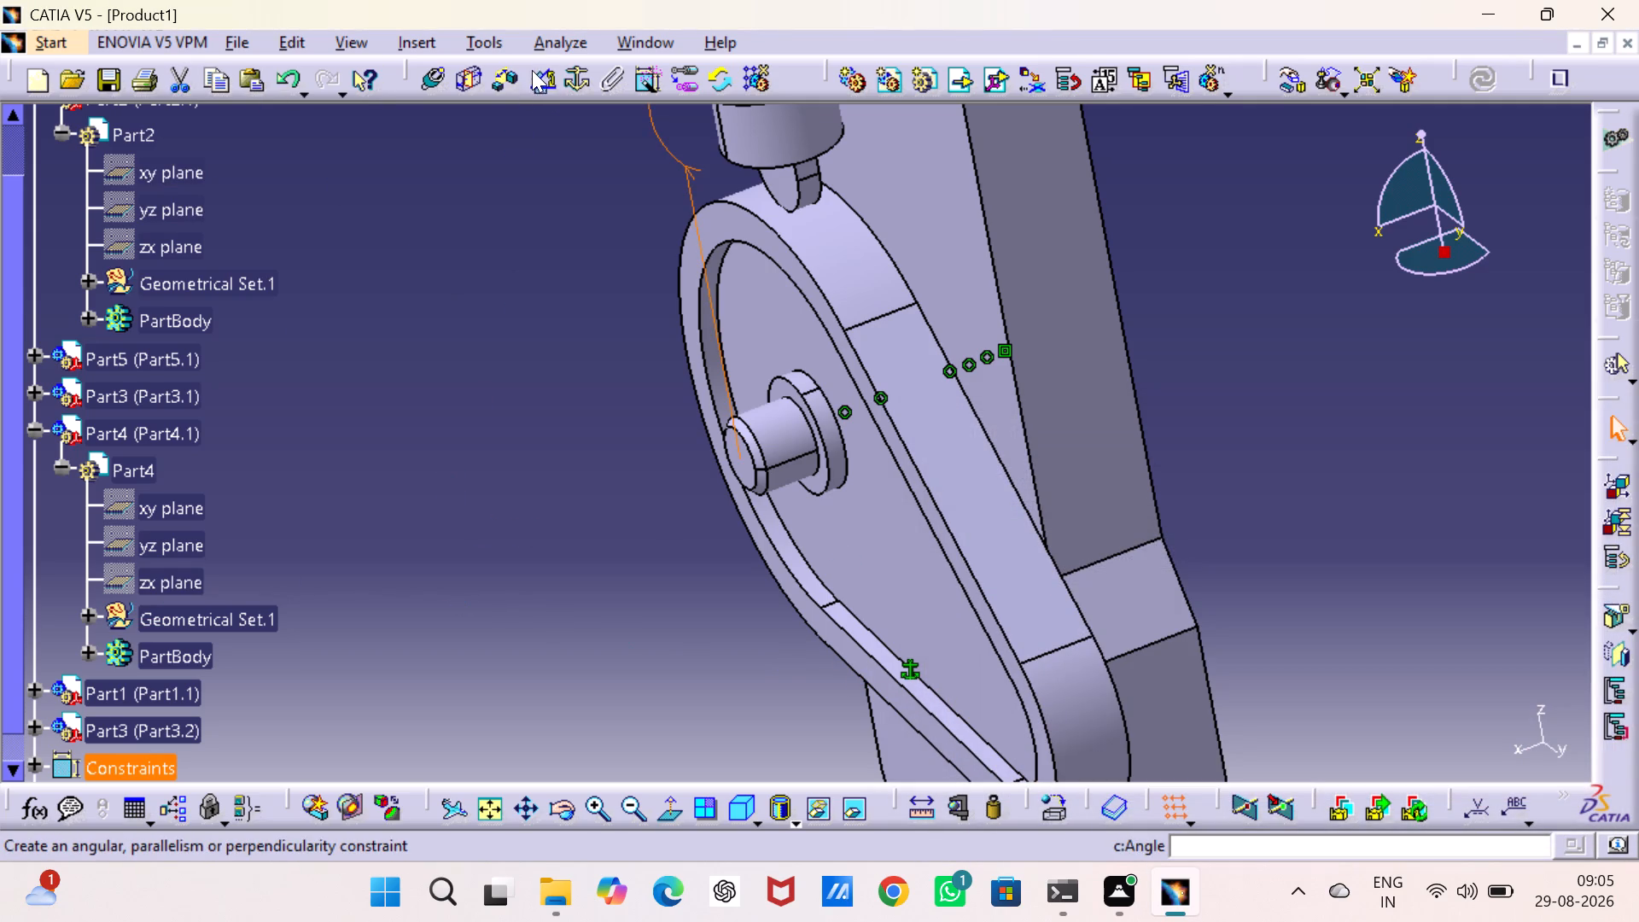
Add a 180-degree angle constraint between the xy planes of Part2 and Part4.
click(534, 80)
click(185, 182)
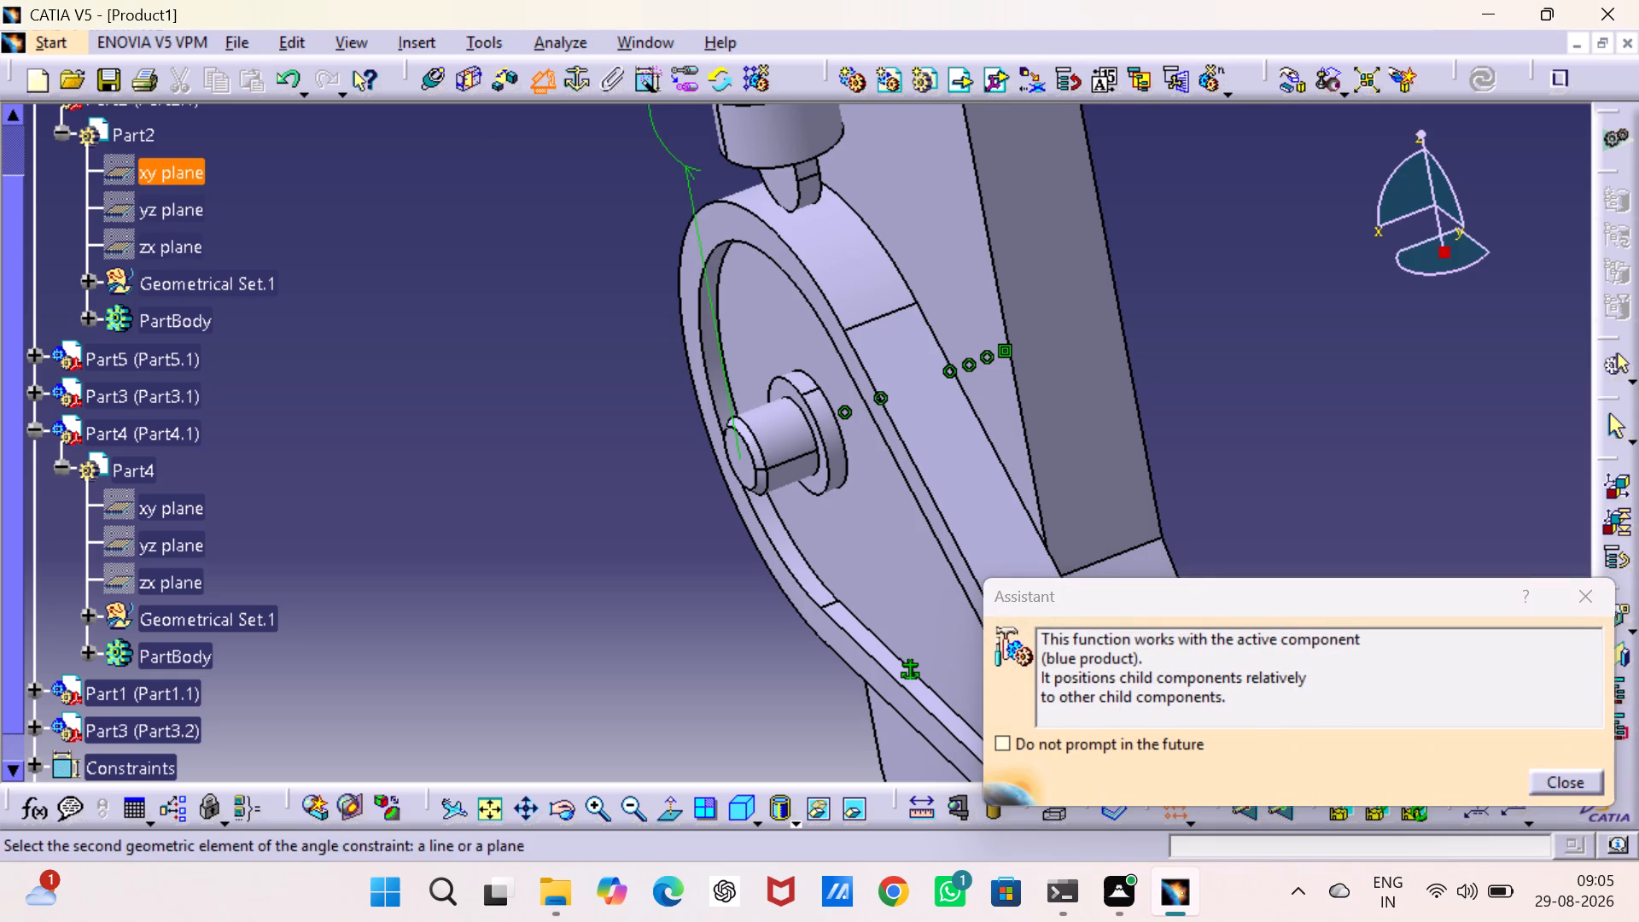
click(178, 497)
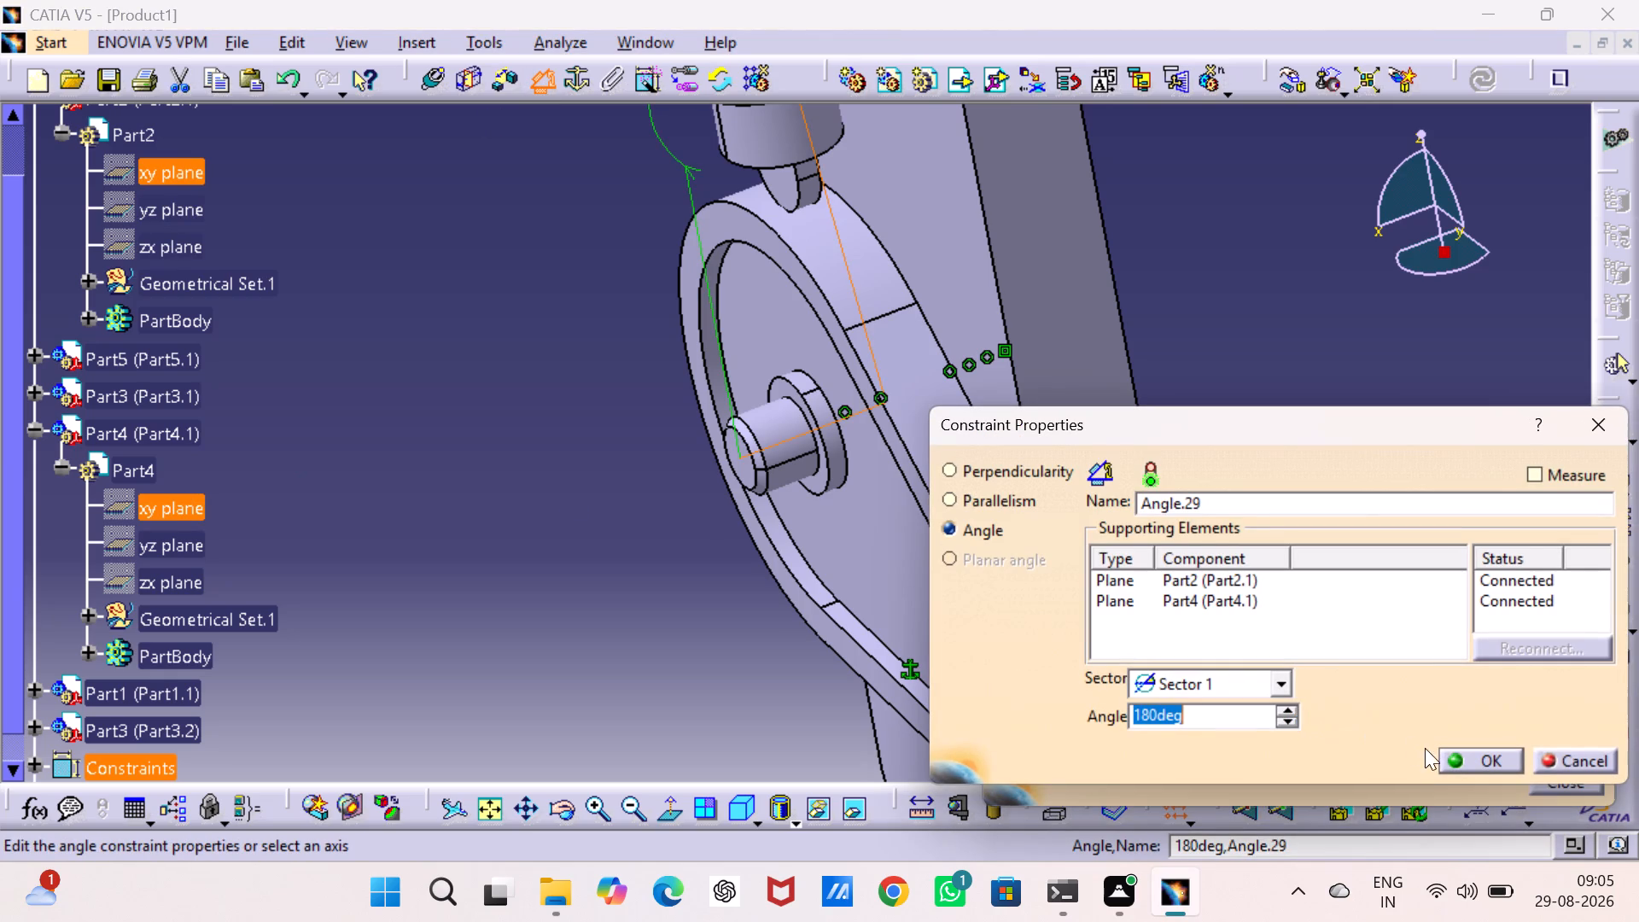
click(1463, 754)
drag(363, 390, 382, 389)
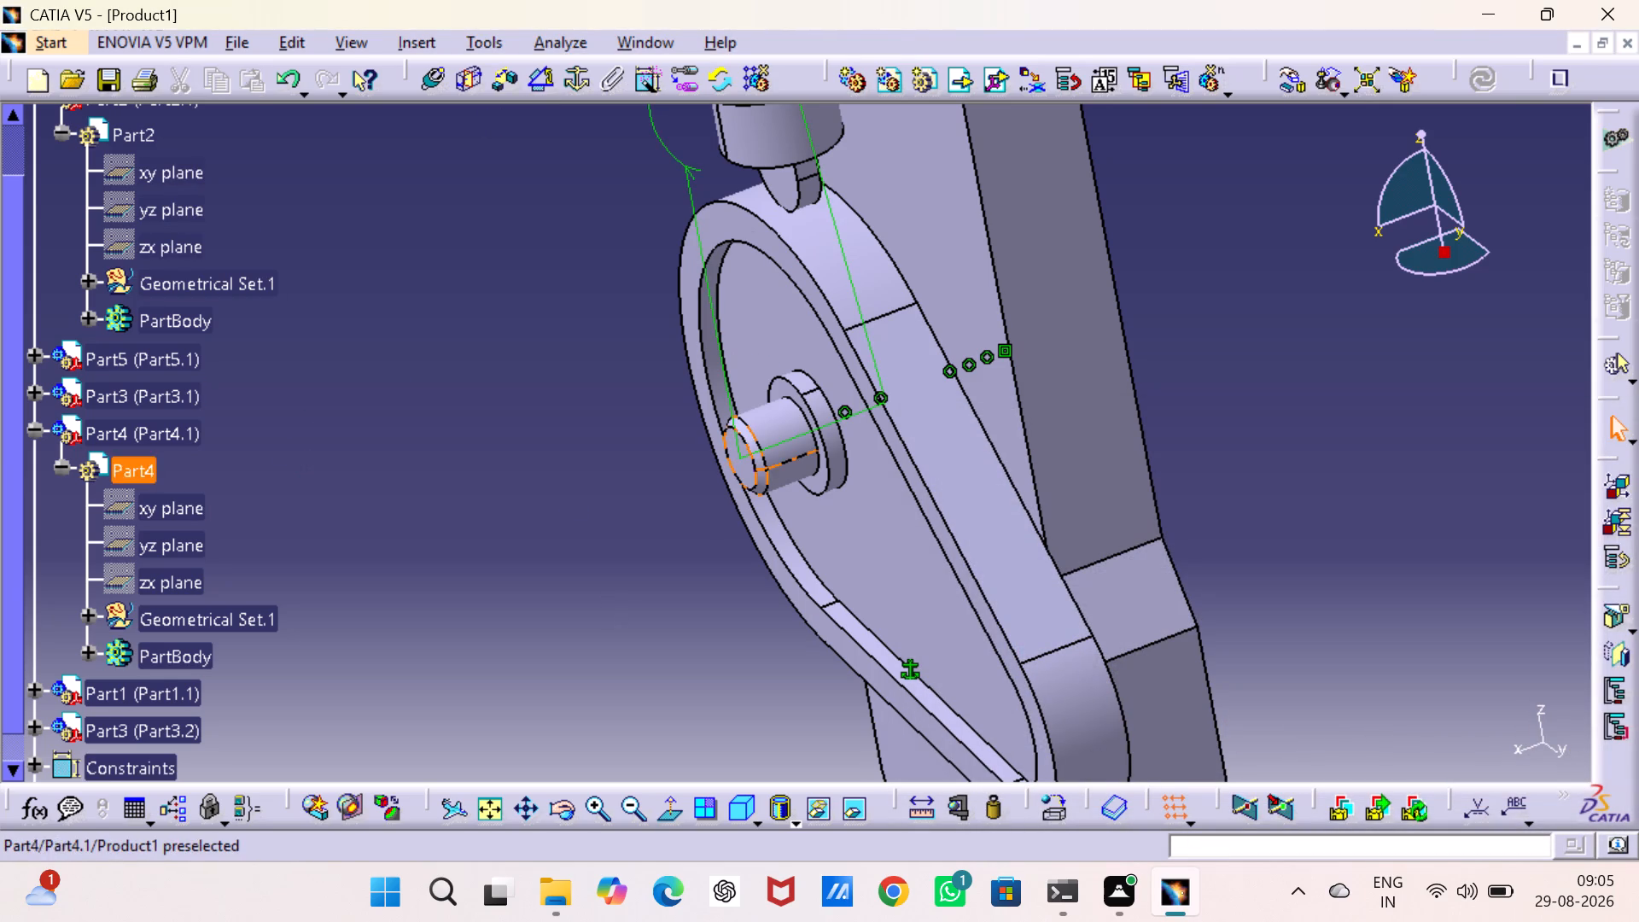
Check the component degrees of freedom of the pin (Part4.1) and collapse its tree branch.
right_click(151, 429)
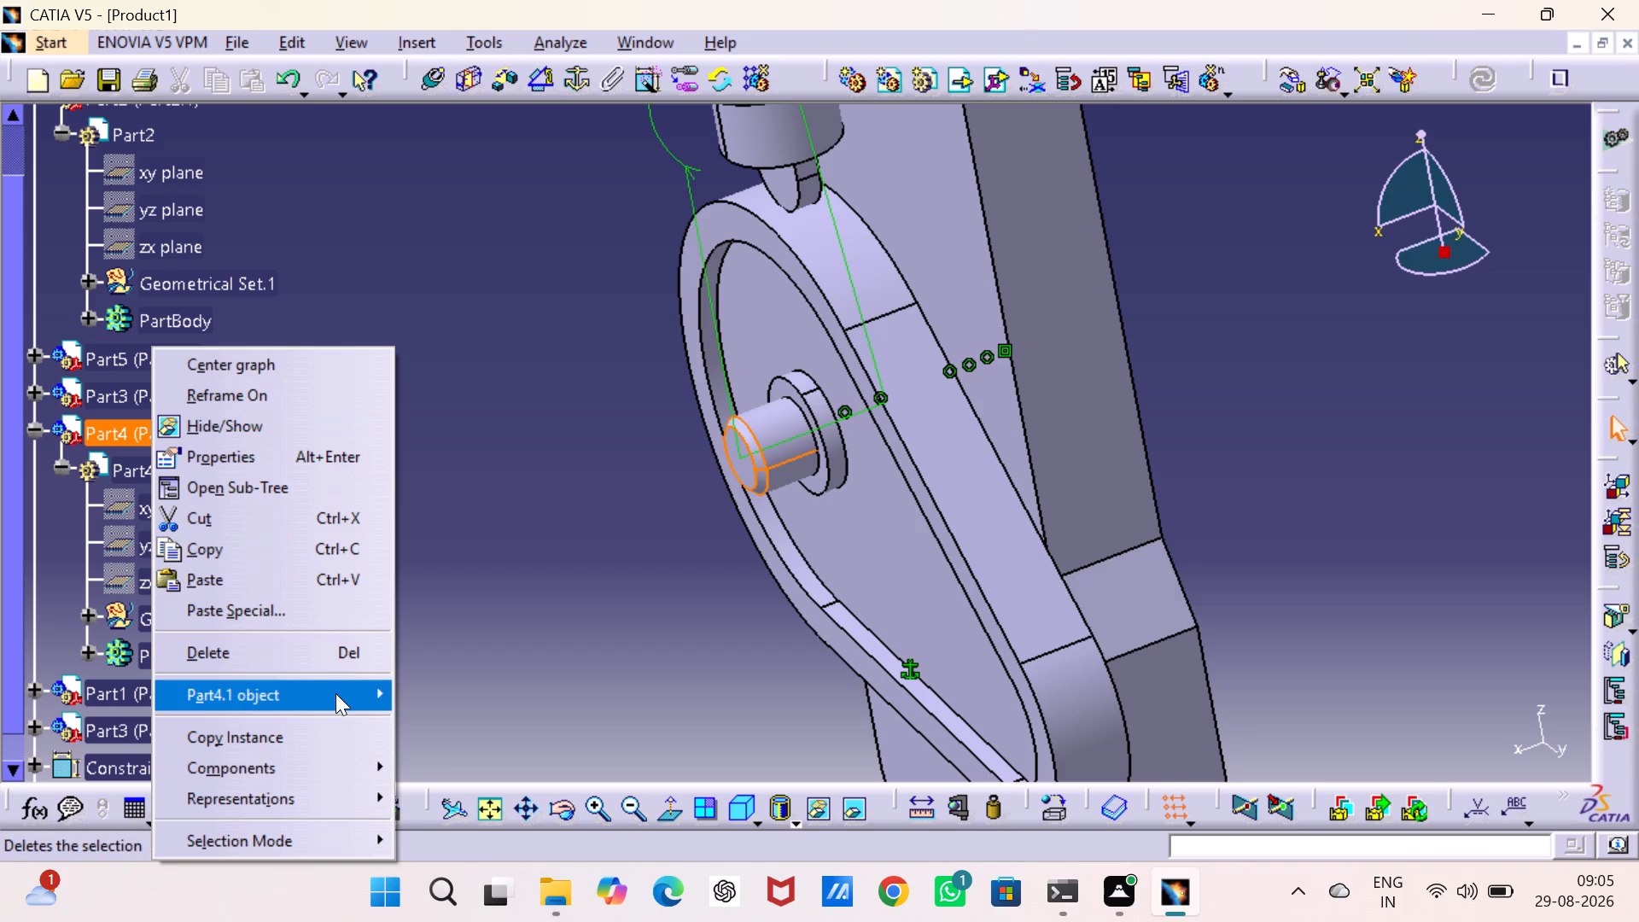
click(560, 820)
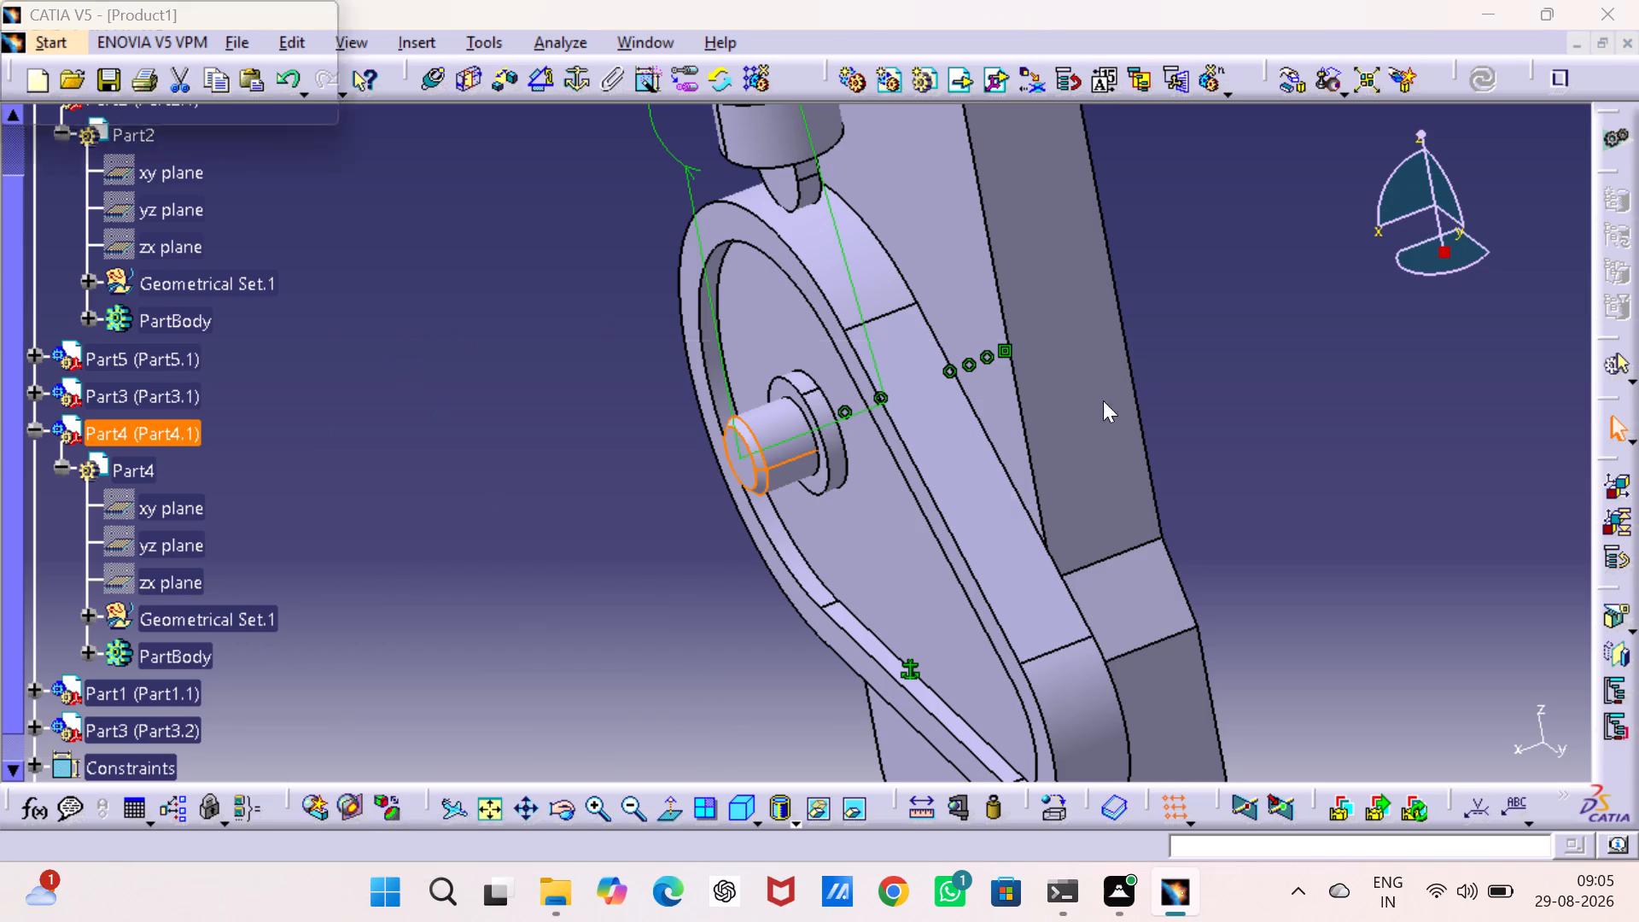
click(1010, 500)
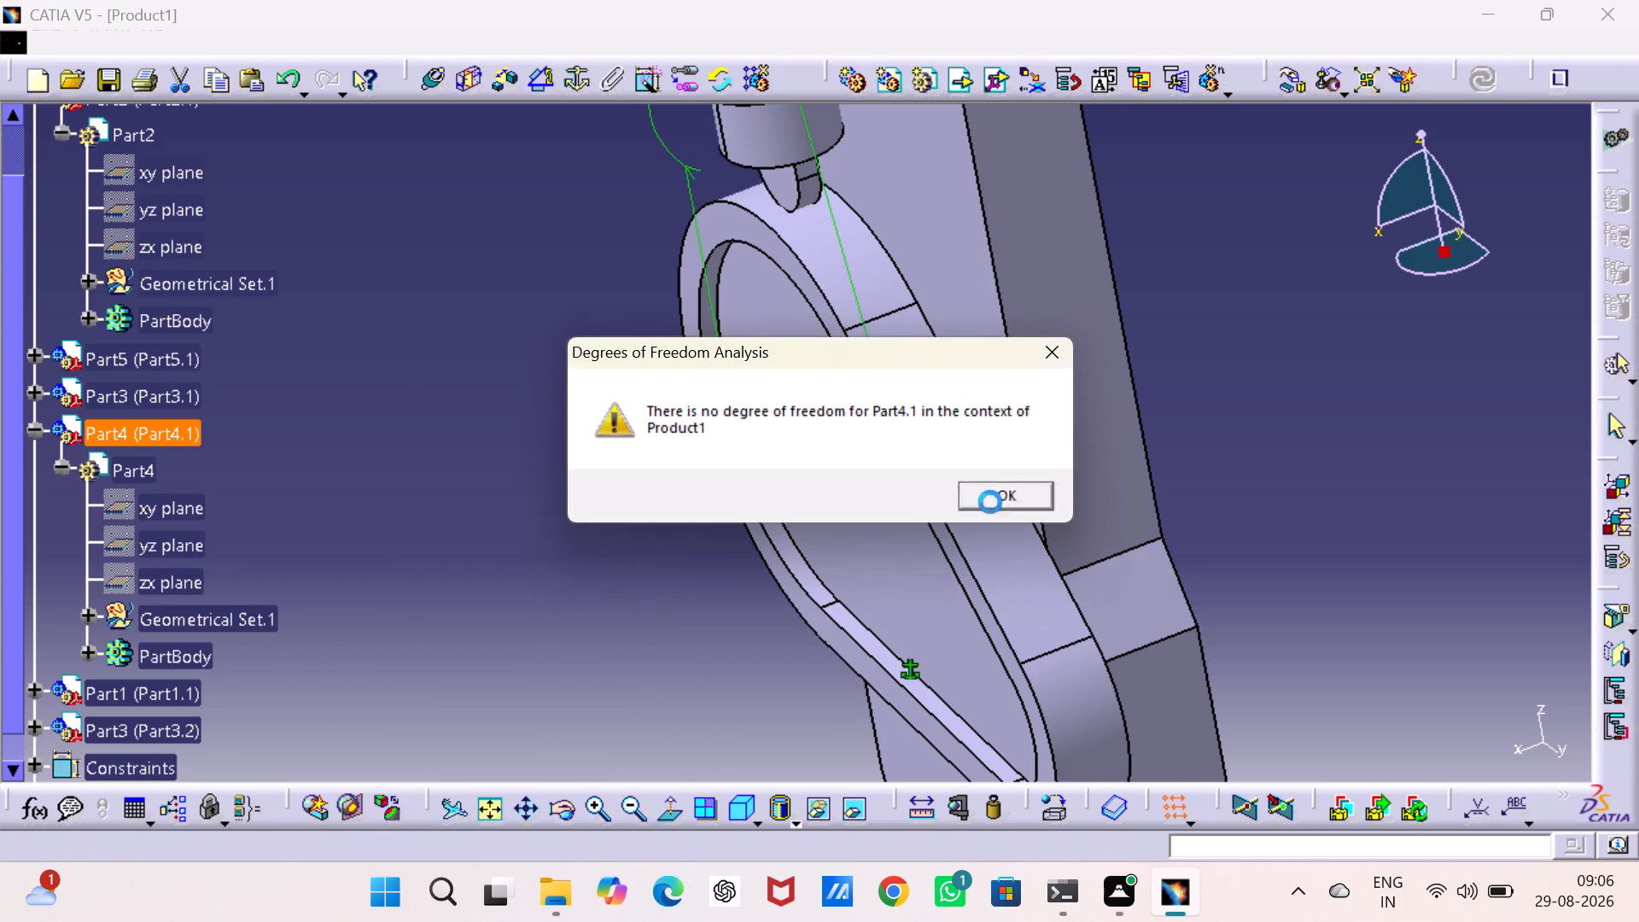
click(583, 506)
click(29, 424)
click(446, 453)
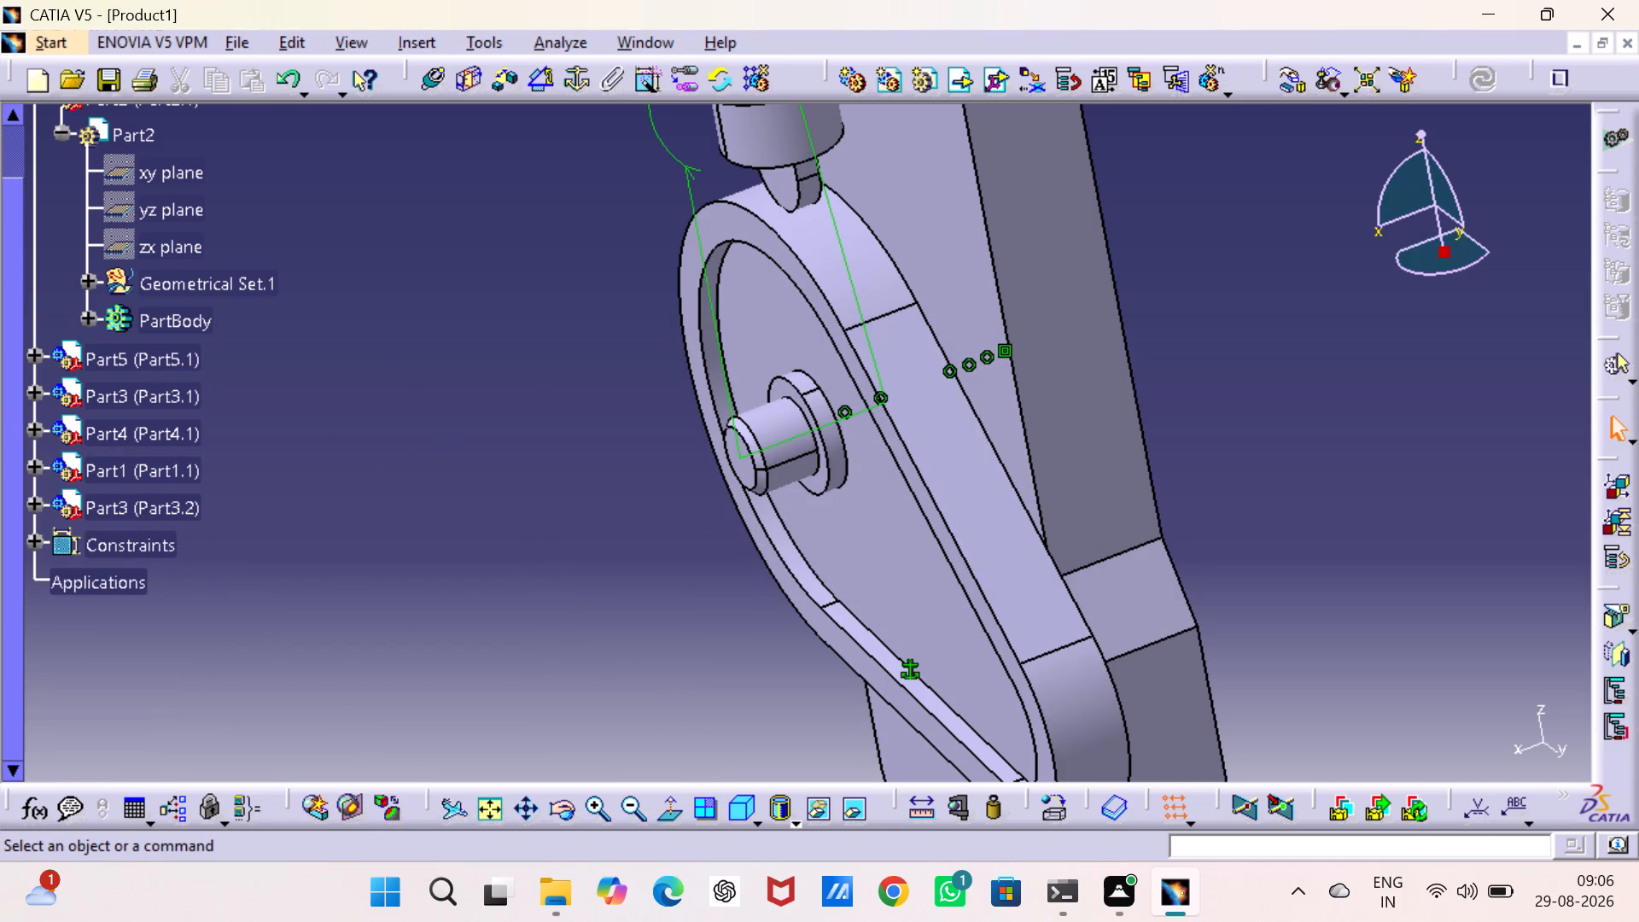
Hide the three angle constraints between Part2 and the pin, and restore the isometric view.
right_click(654, 131)
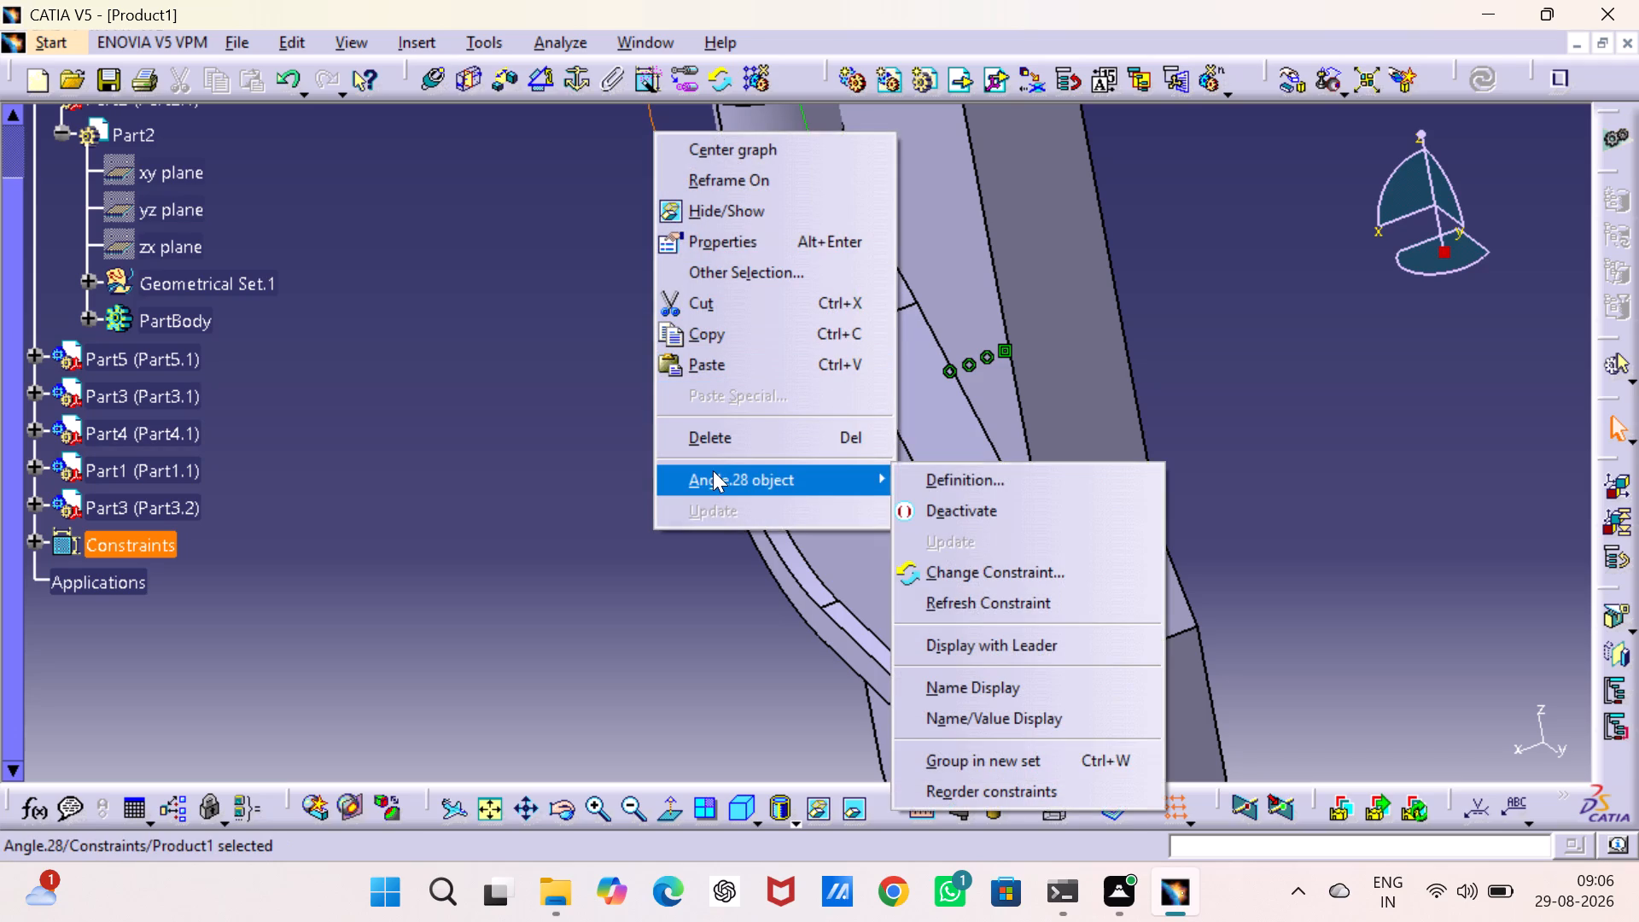
click(726, 200)
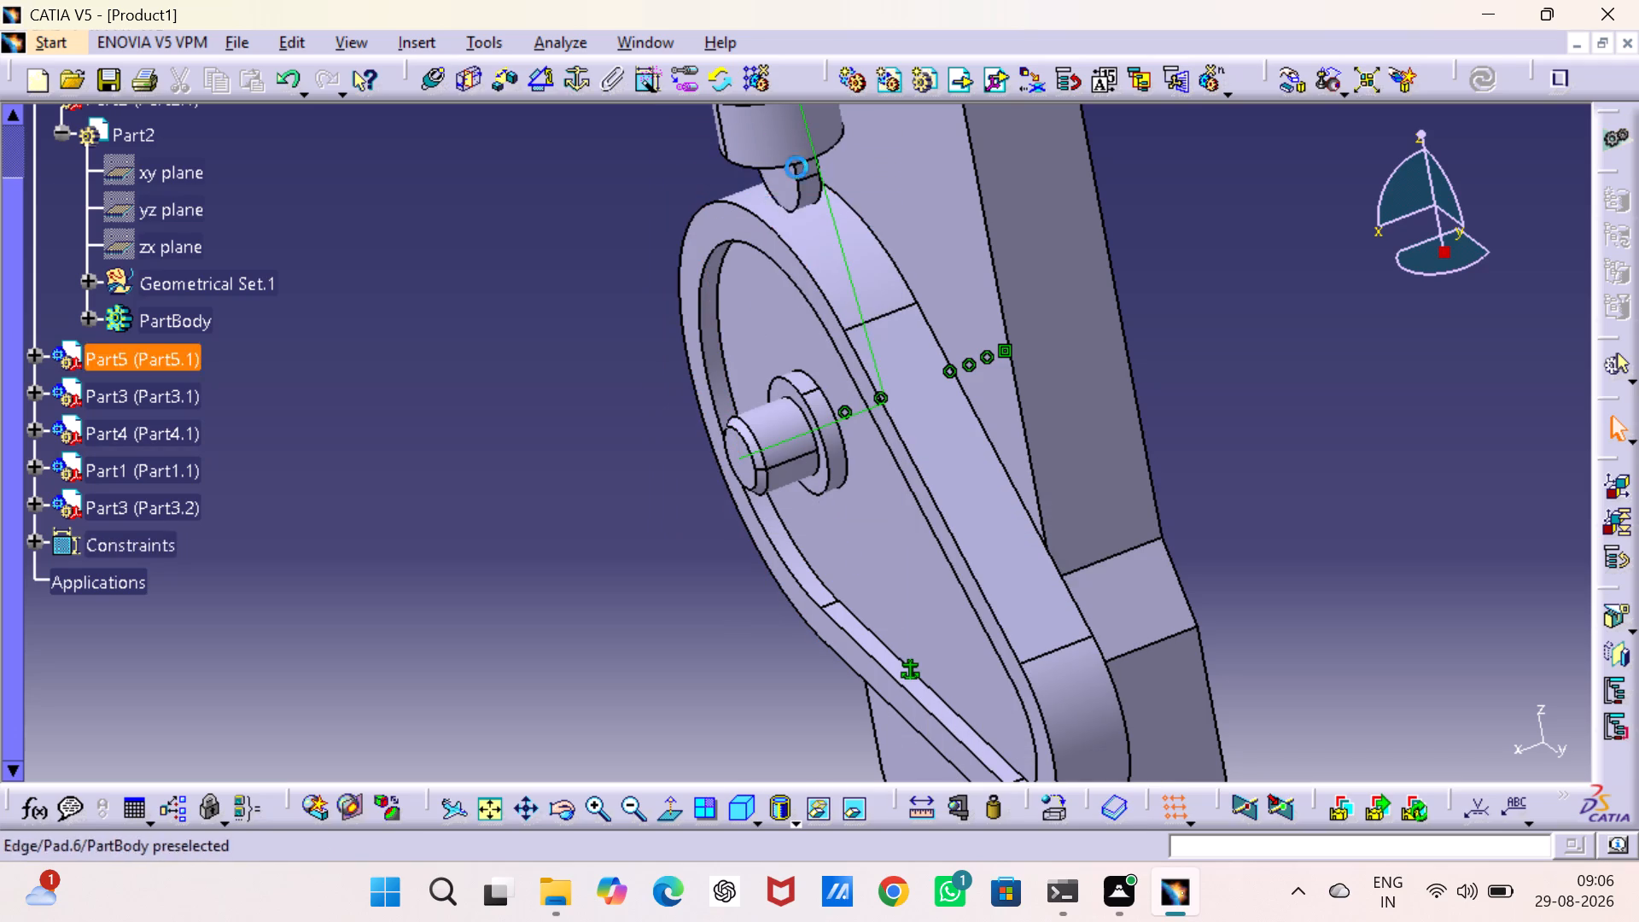
right_click(813, 171)
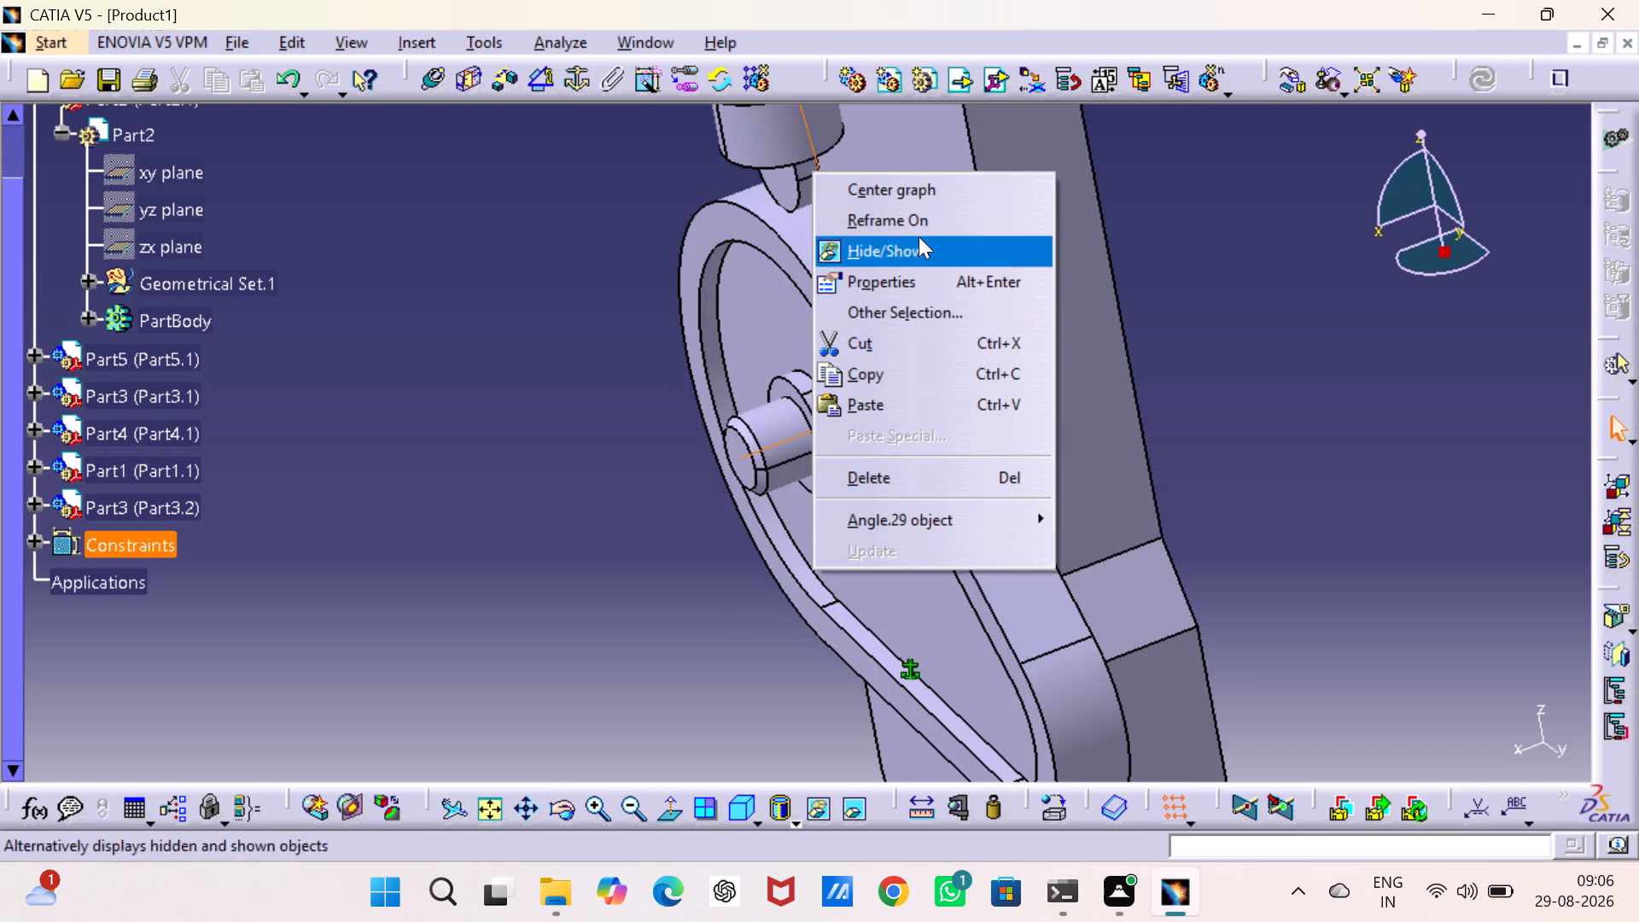
click(915, 255)
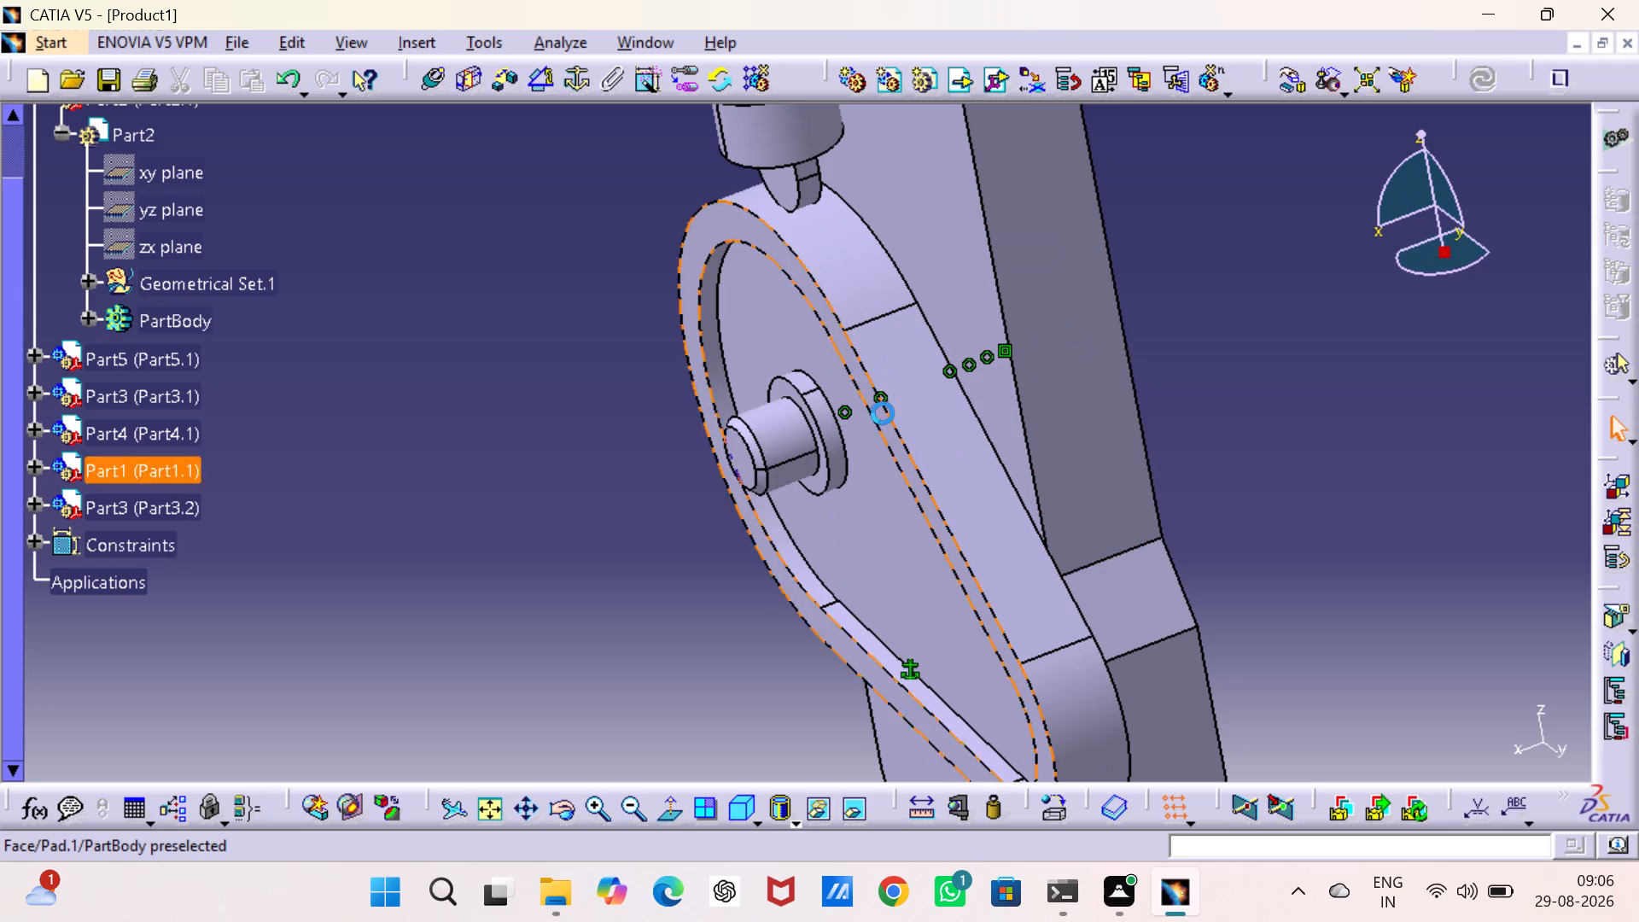
middle_drag(1128, 343, 970, 394)
right_drag(1128, 343, 970, 394)
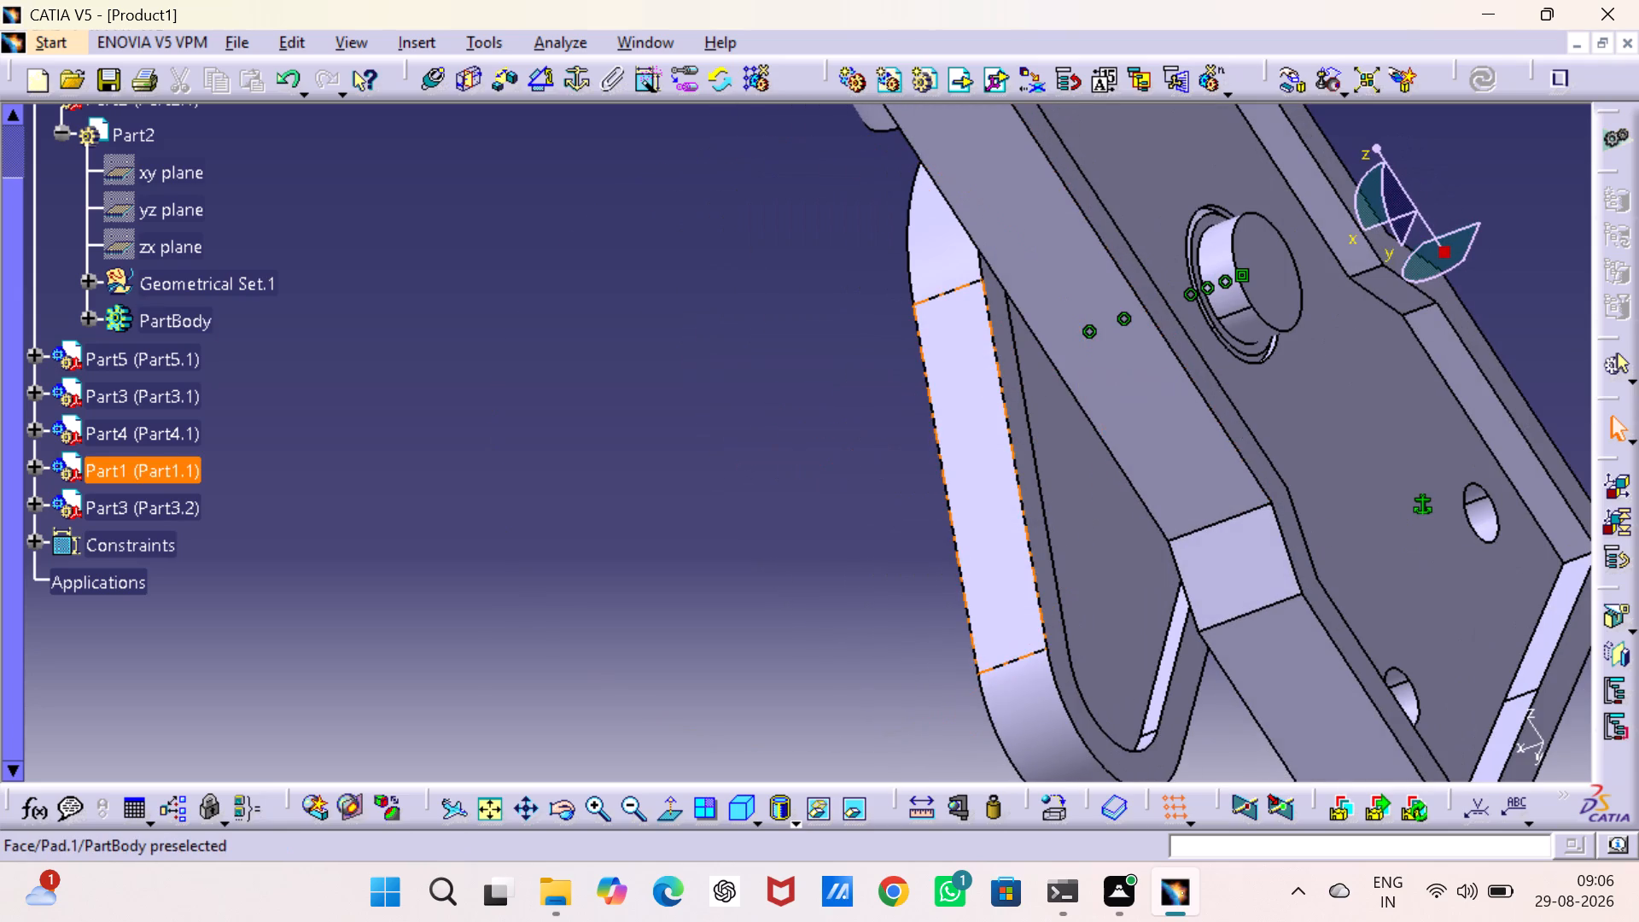
middle_drag(956, 331, 876, 572)
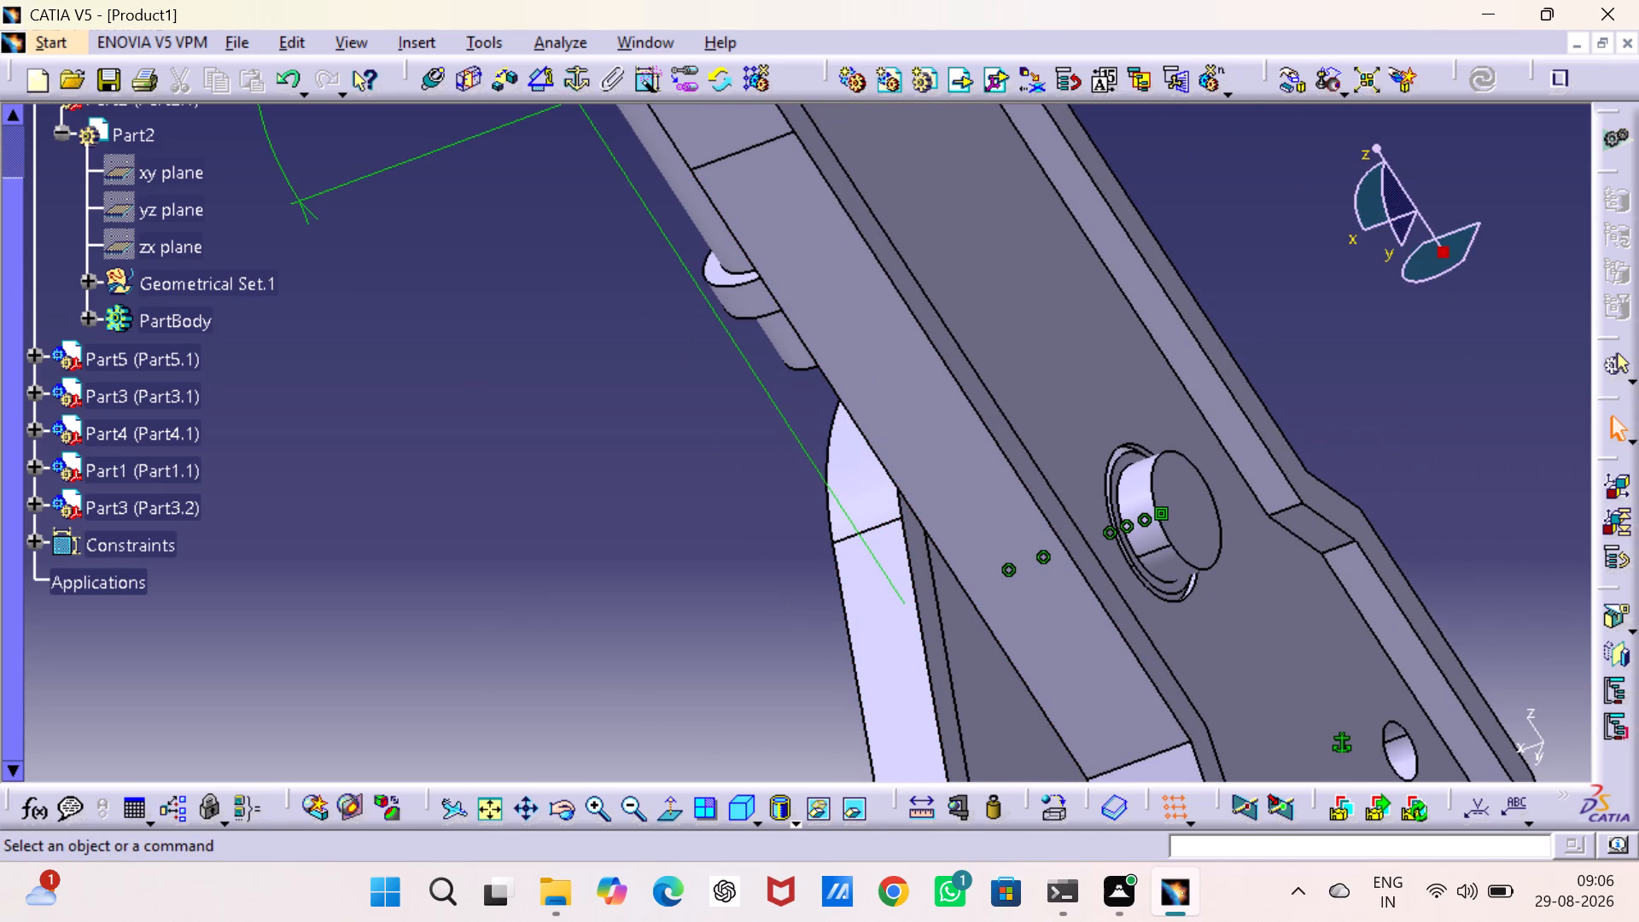
click(359, 175)
right_click(358, 175)
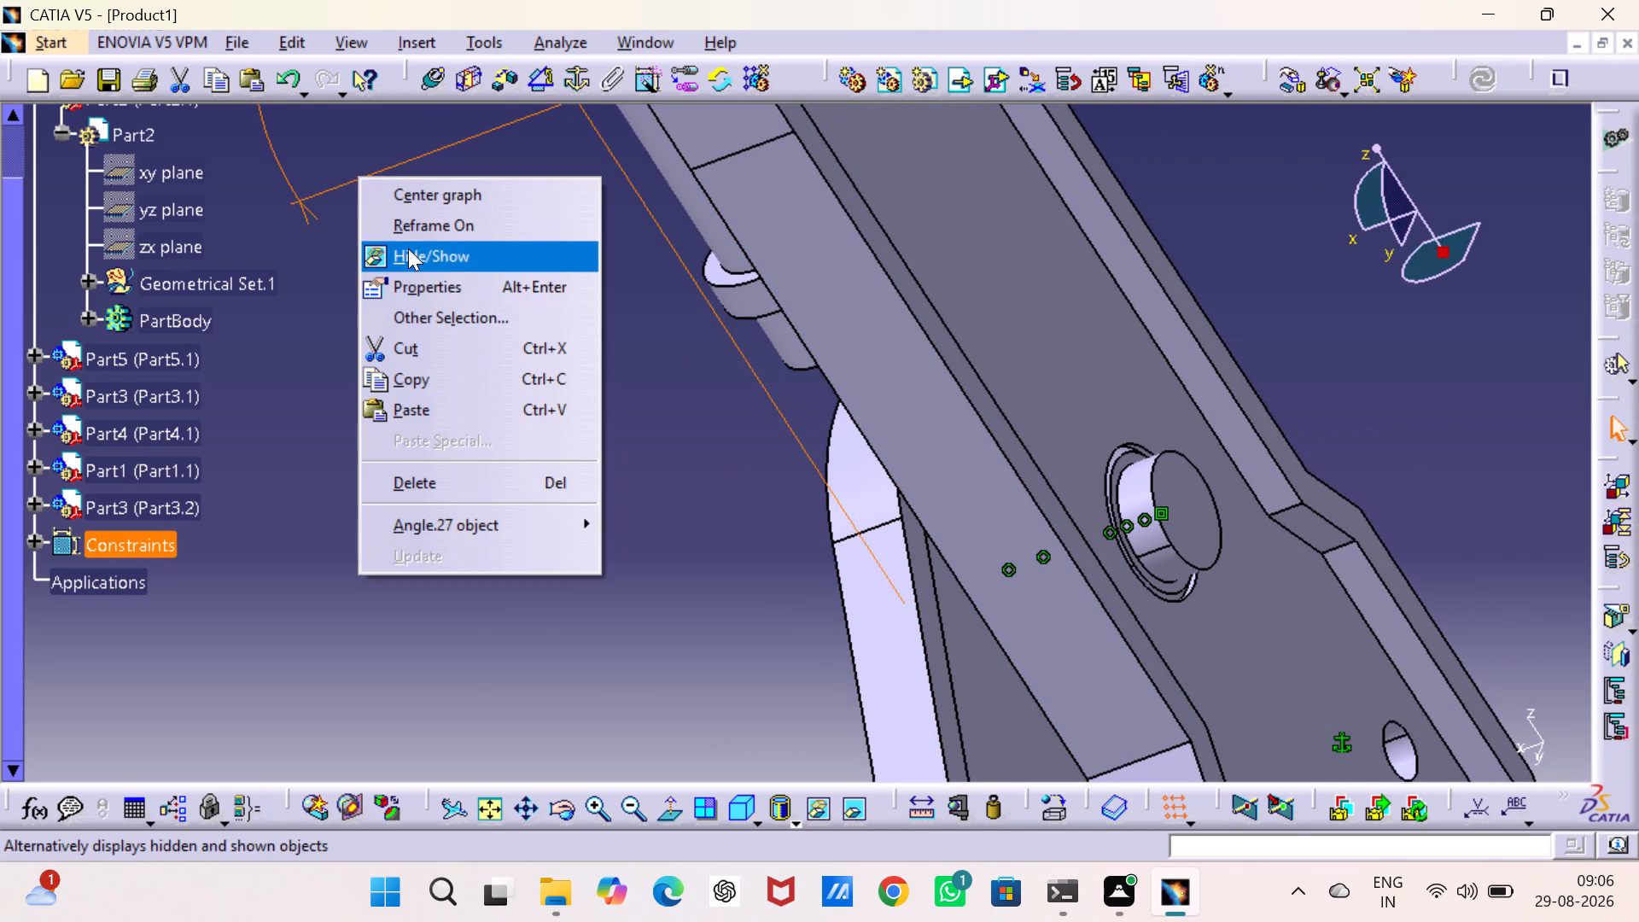
click(408, 248)
click(410, 309)
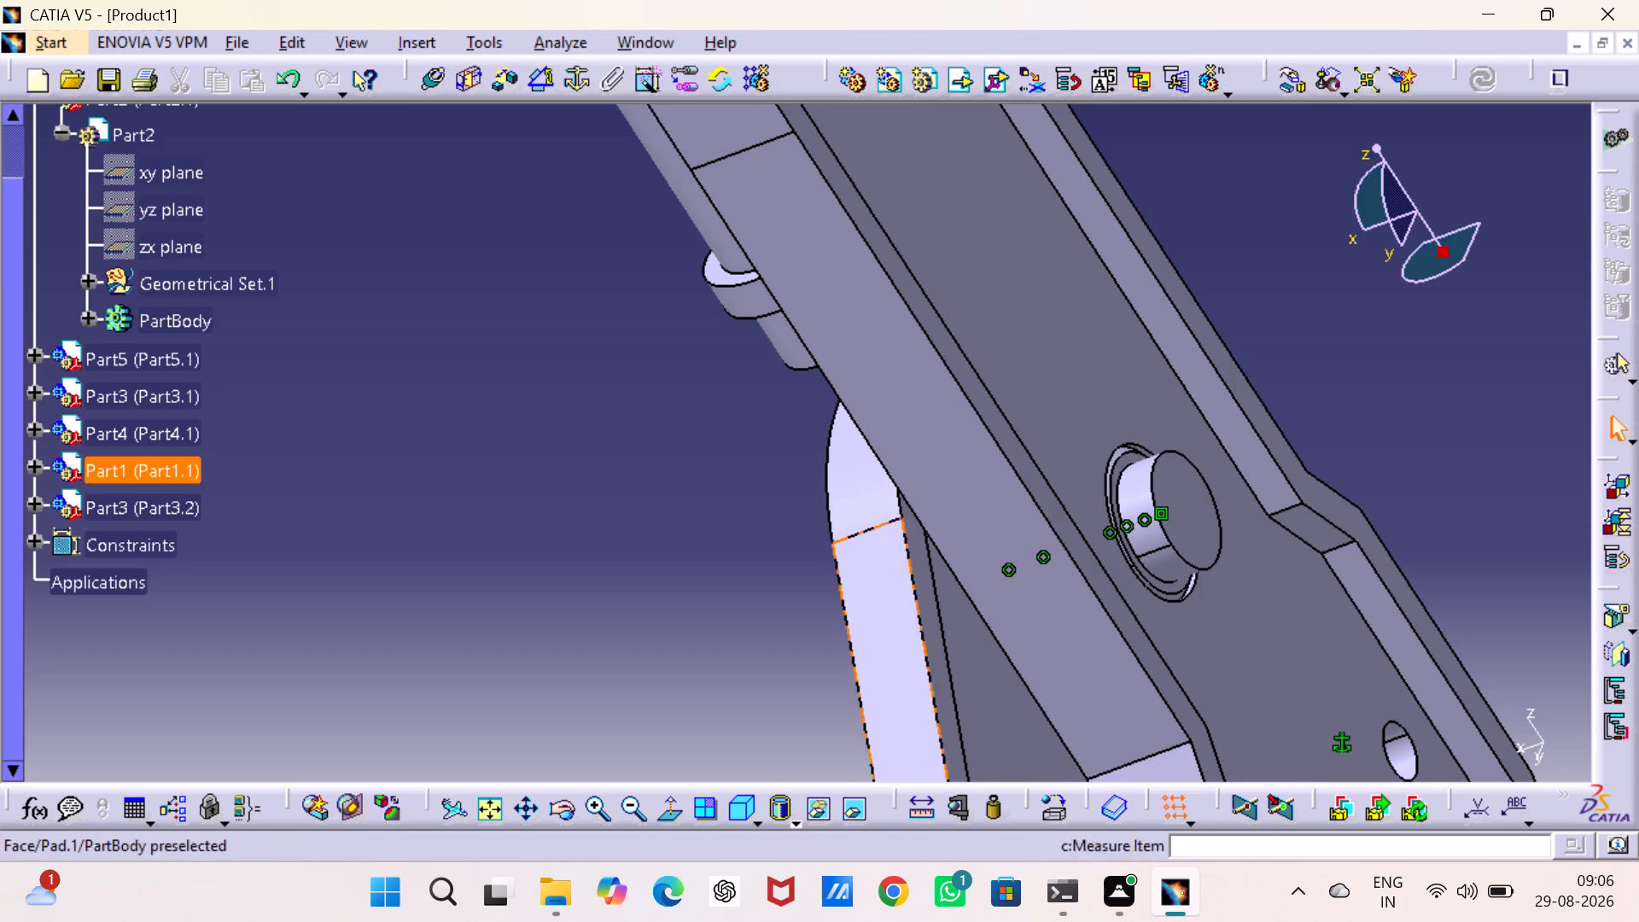
click(736, 805)
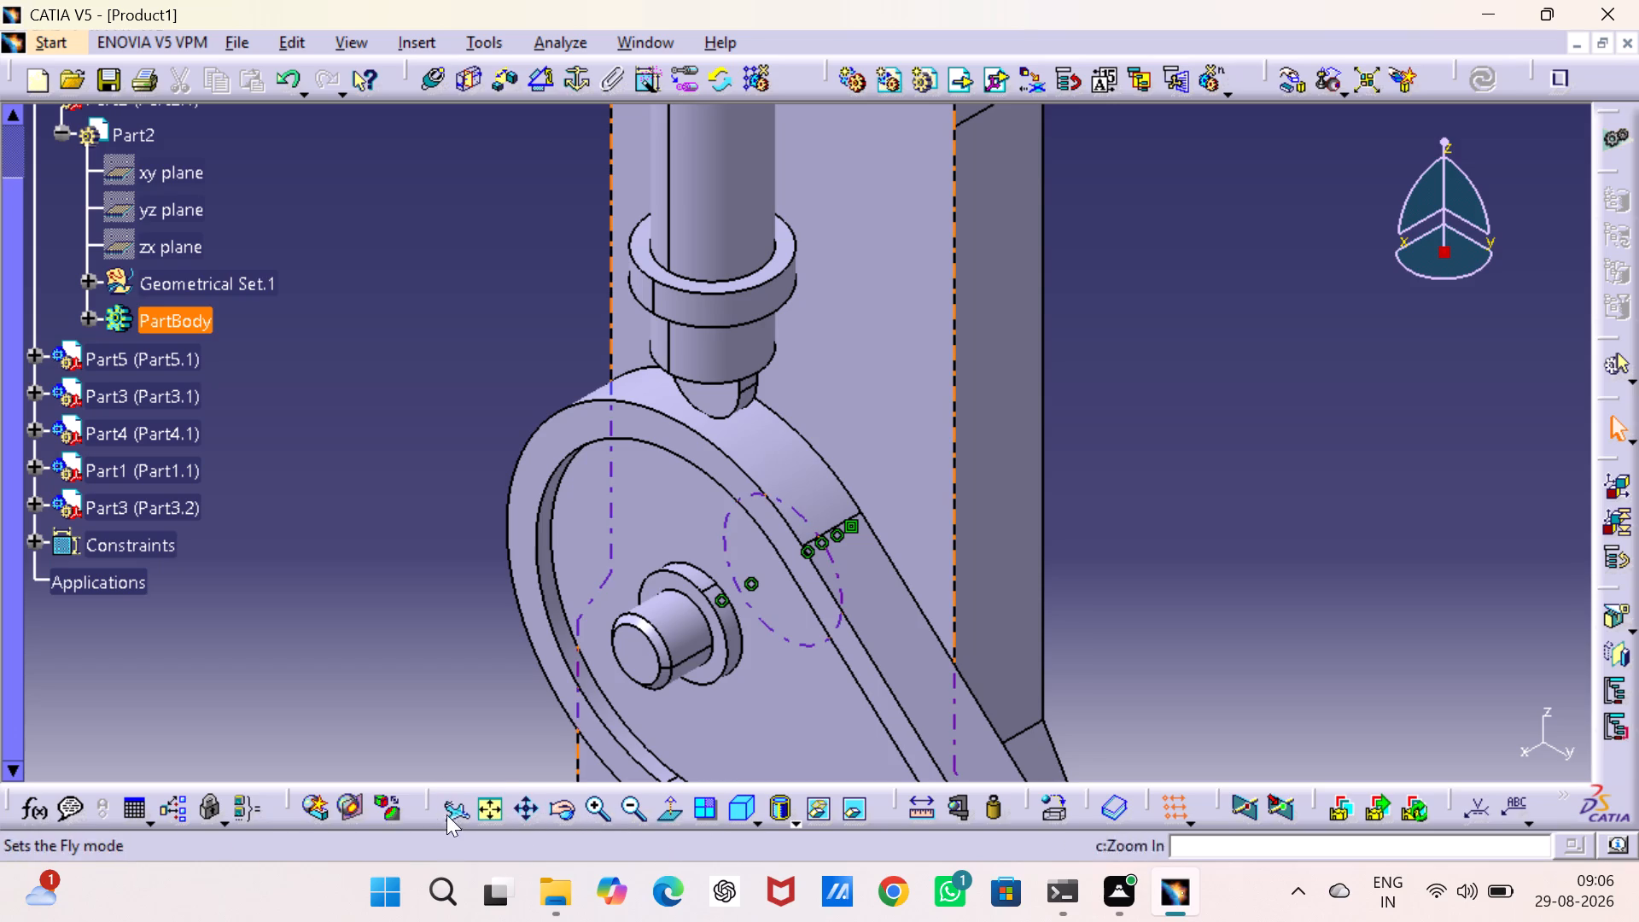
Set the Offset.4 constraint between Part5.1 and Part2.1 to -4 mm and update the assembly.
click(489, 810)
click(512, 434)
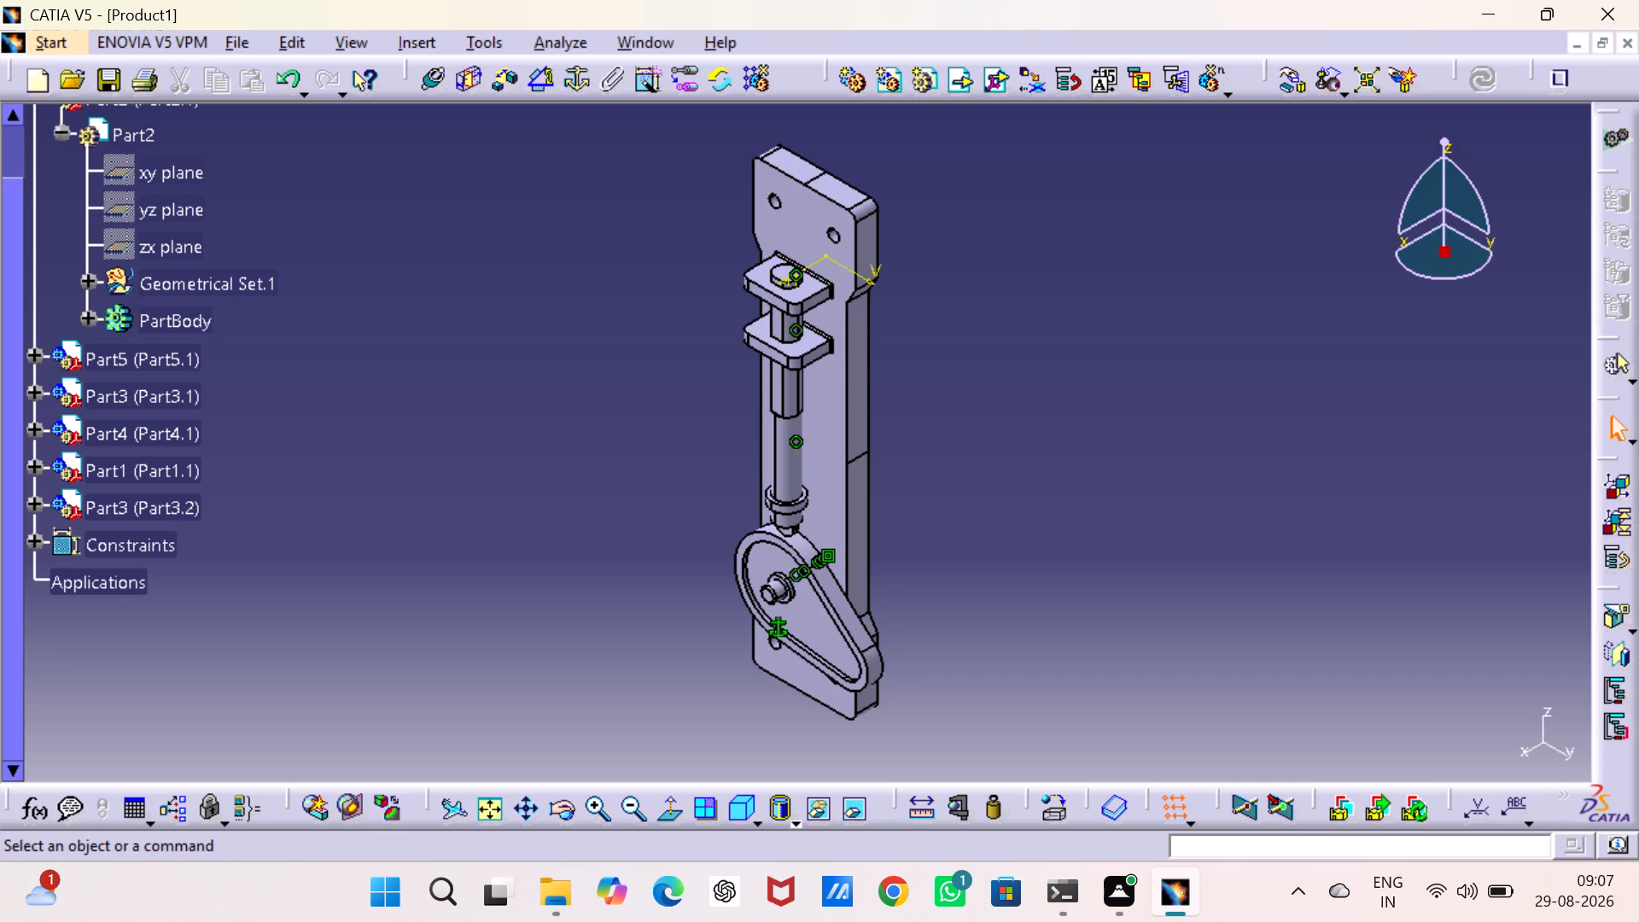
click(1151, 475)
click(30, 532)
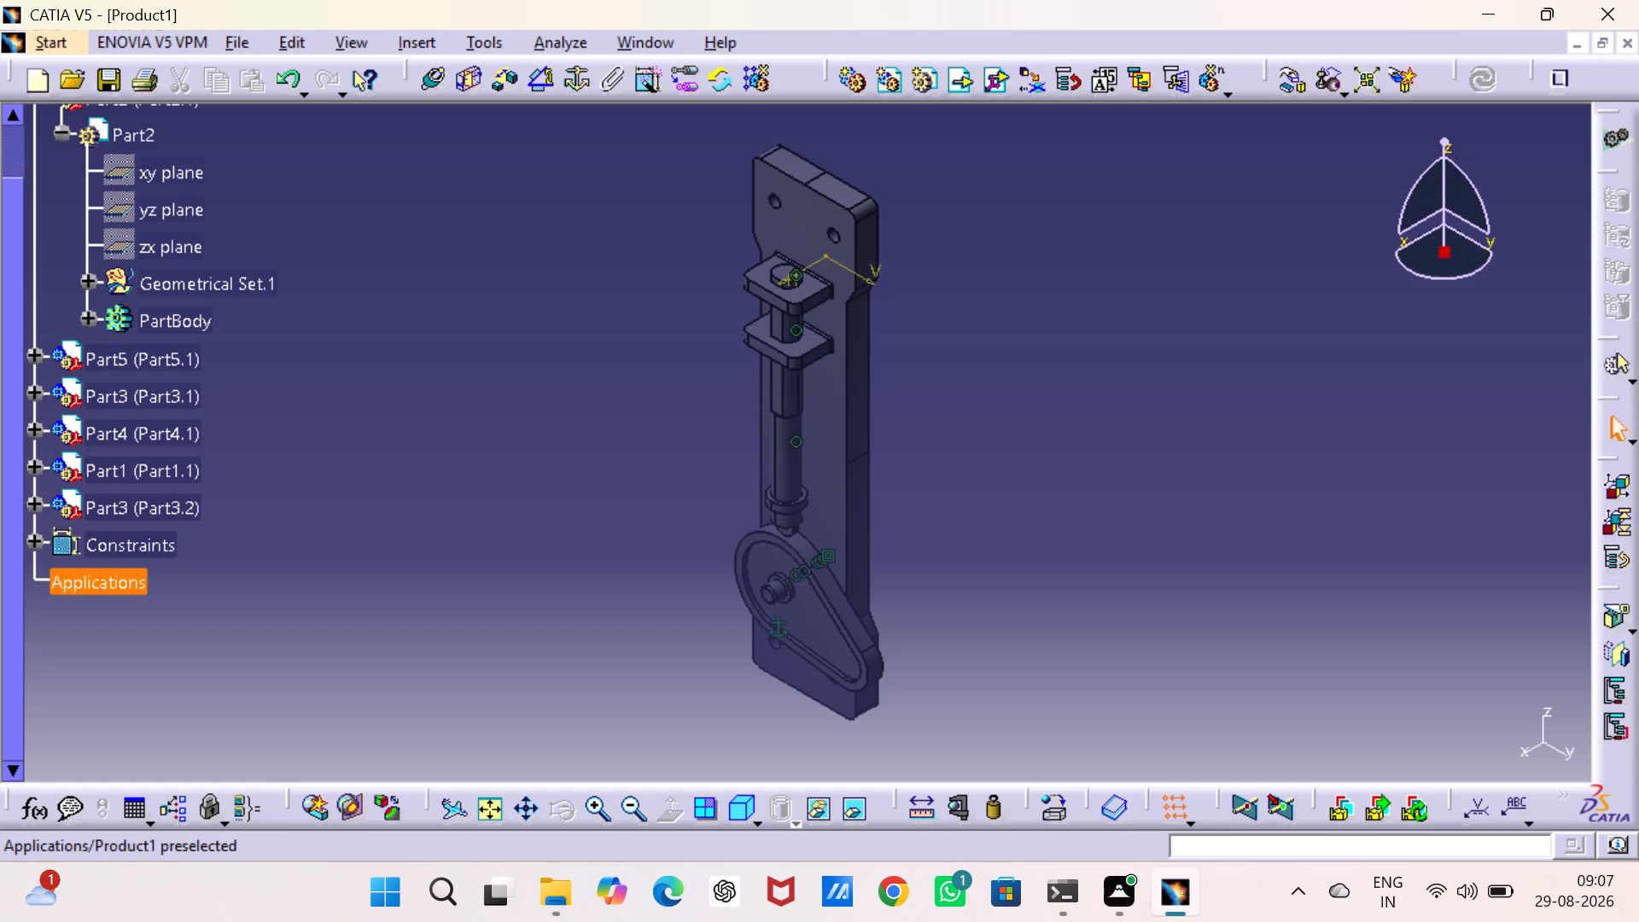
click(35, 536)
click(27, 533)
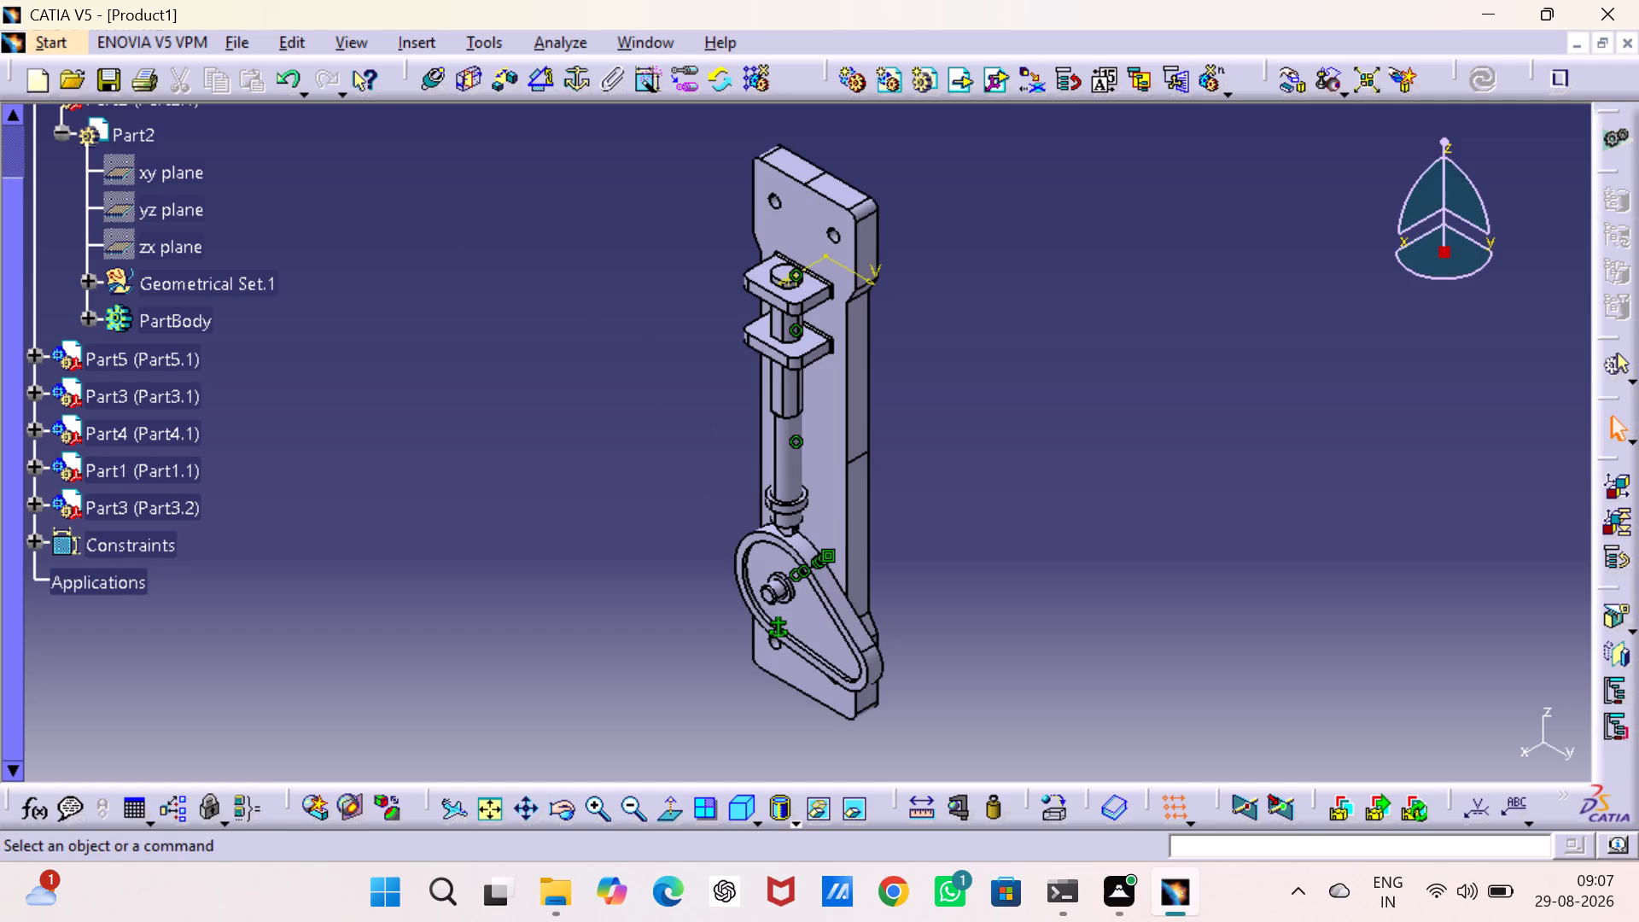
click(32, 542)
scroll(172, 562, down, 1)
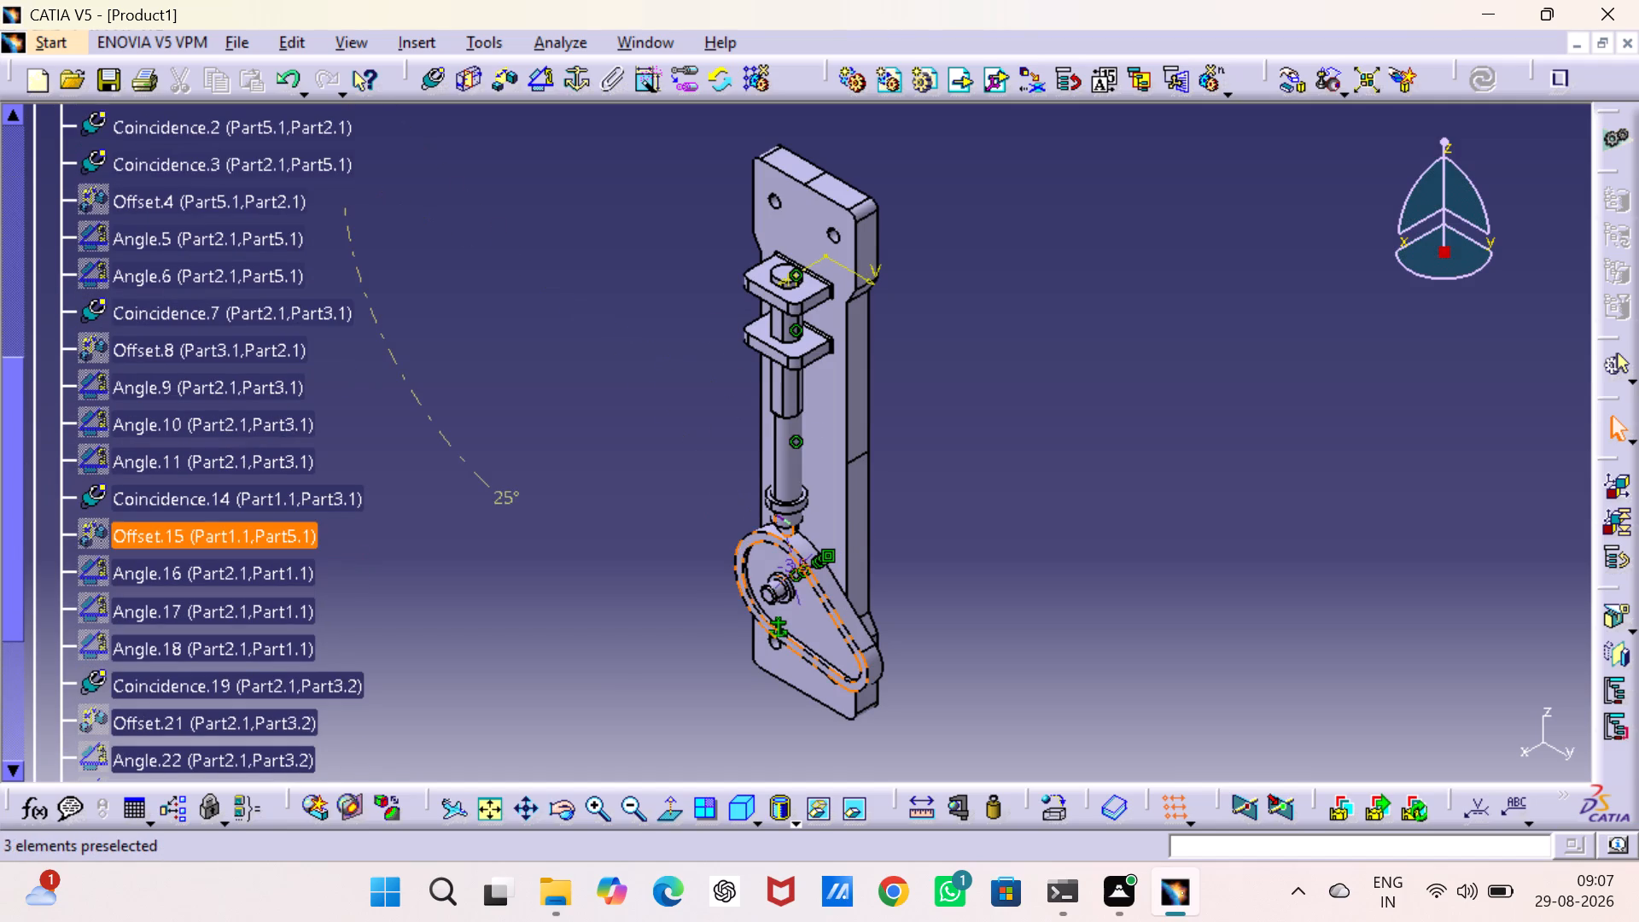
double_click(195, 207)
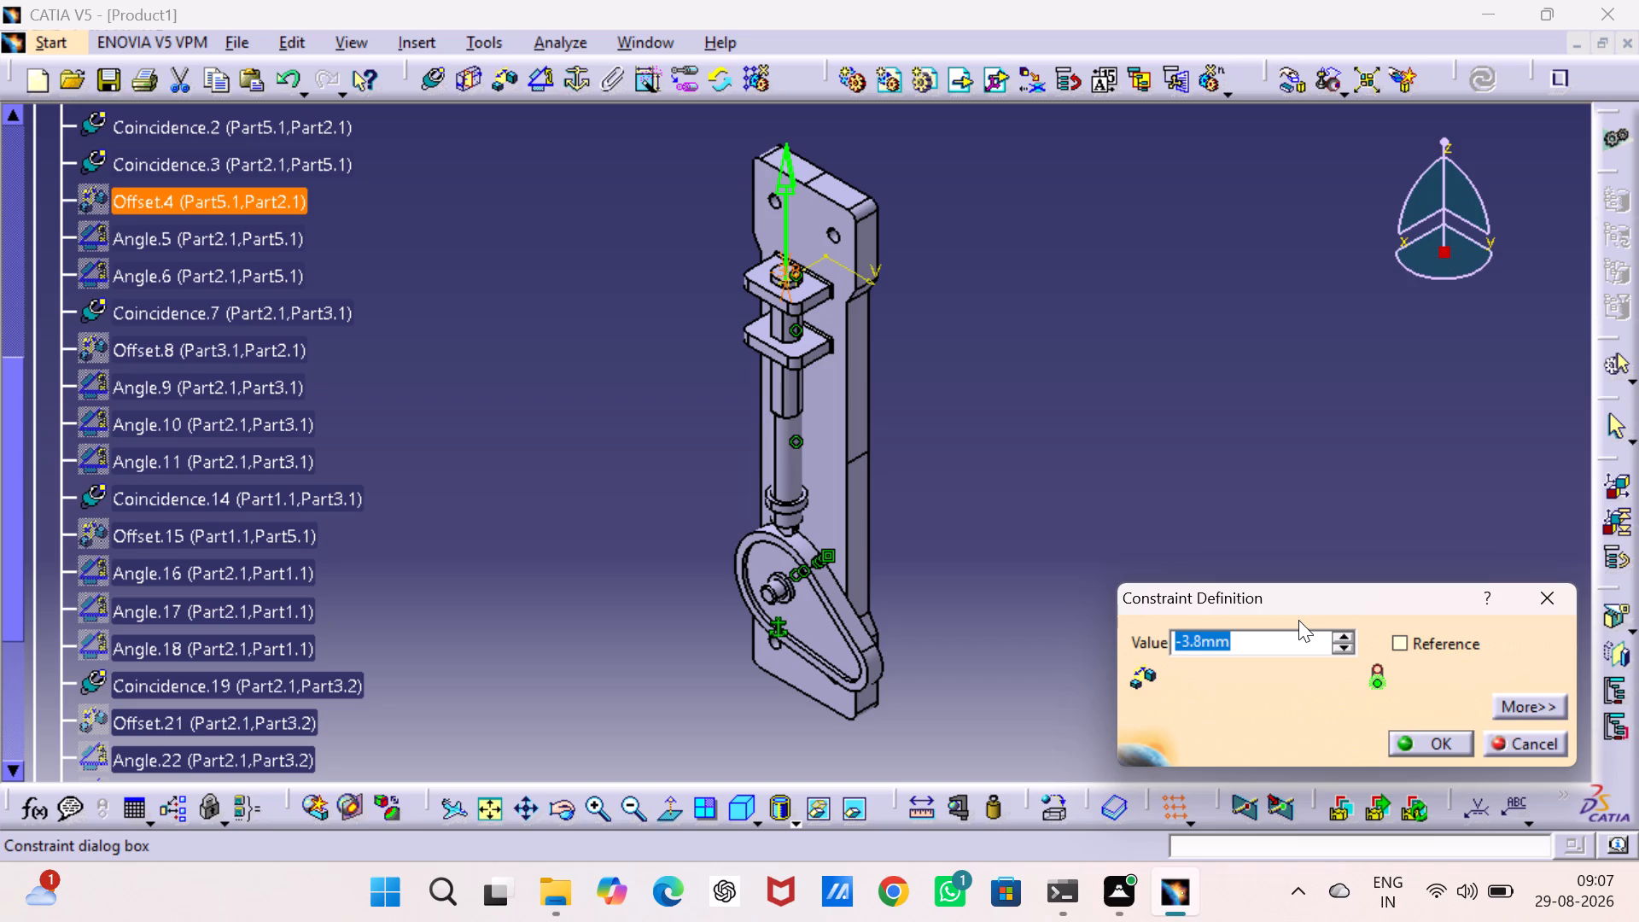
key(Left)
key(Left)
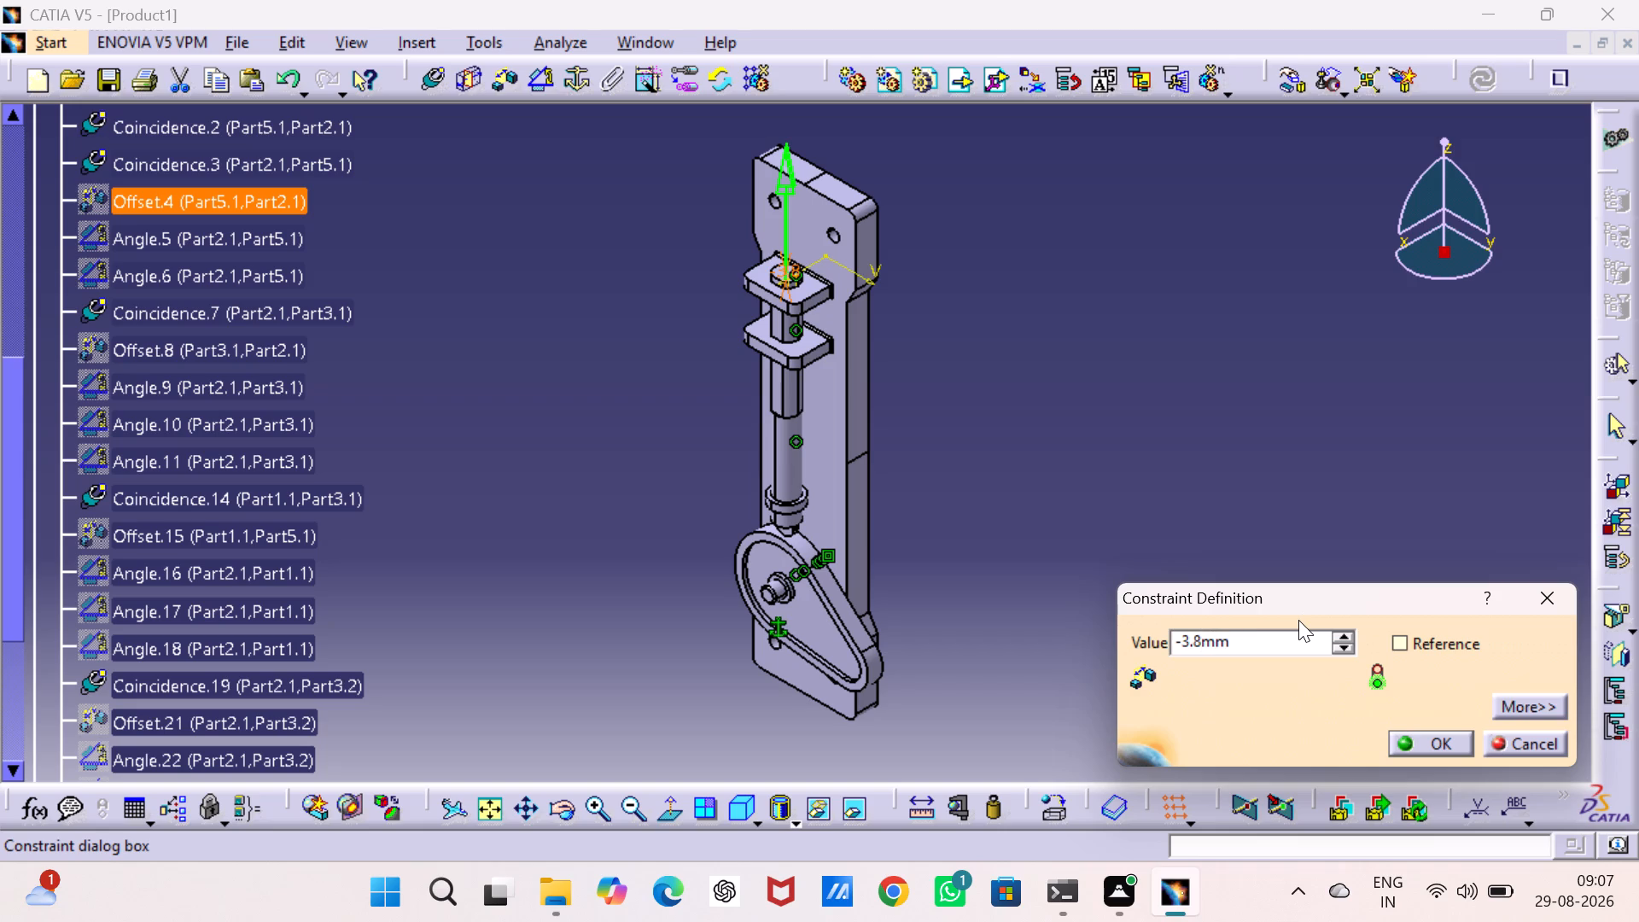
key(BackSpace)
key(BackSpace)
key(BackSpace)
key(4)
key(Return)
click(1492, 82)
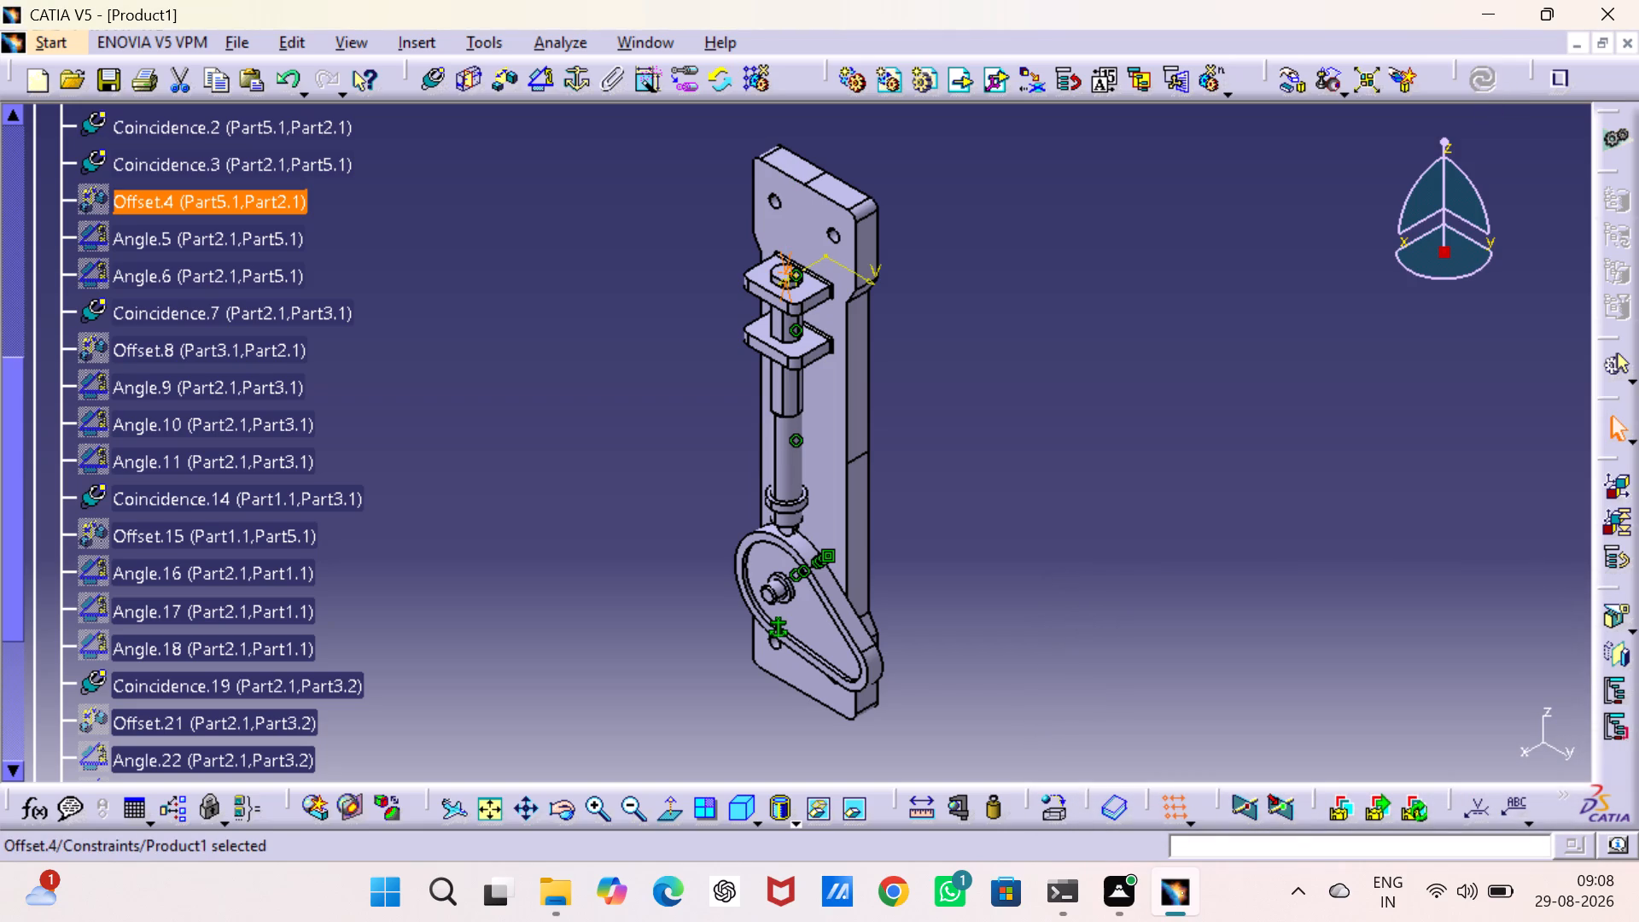
Examine the contact between the follower's rounded tip and the cam's rim up close.
triple_click(595, 808)
middle_drag(612, 668, 612, 422)
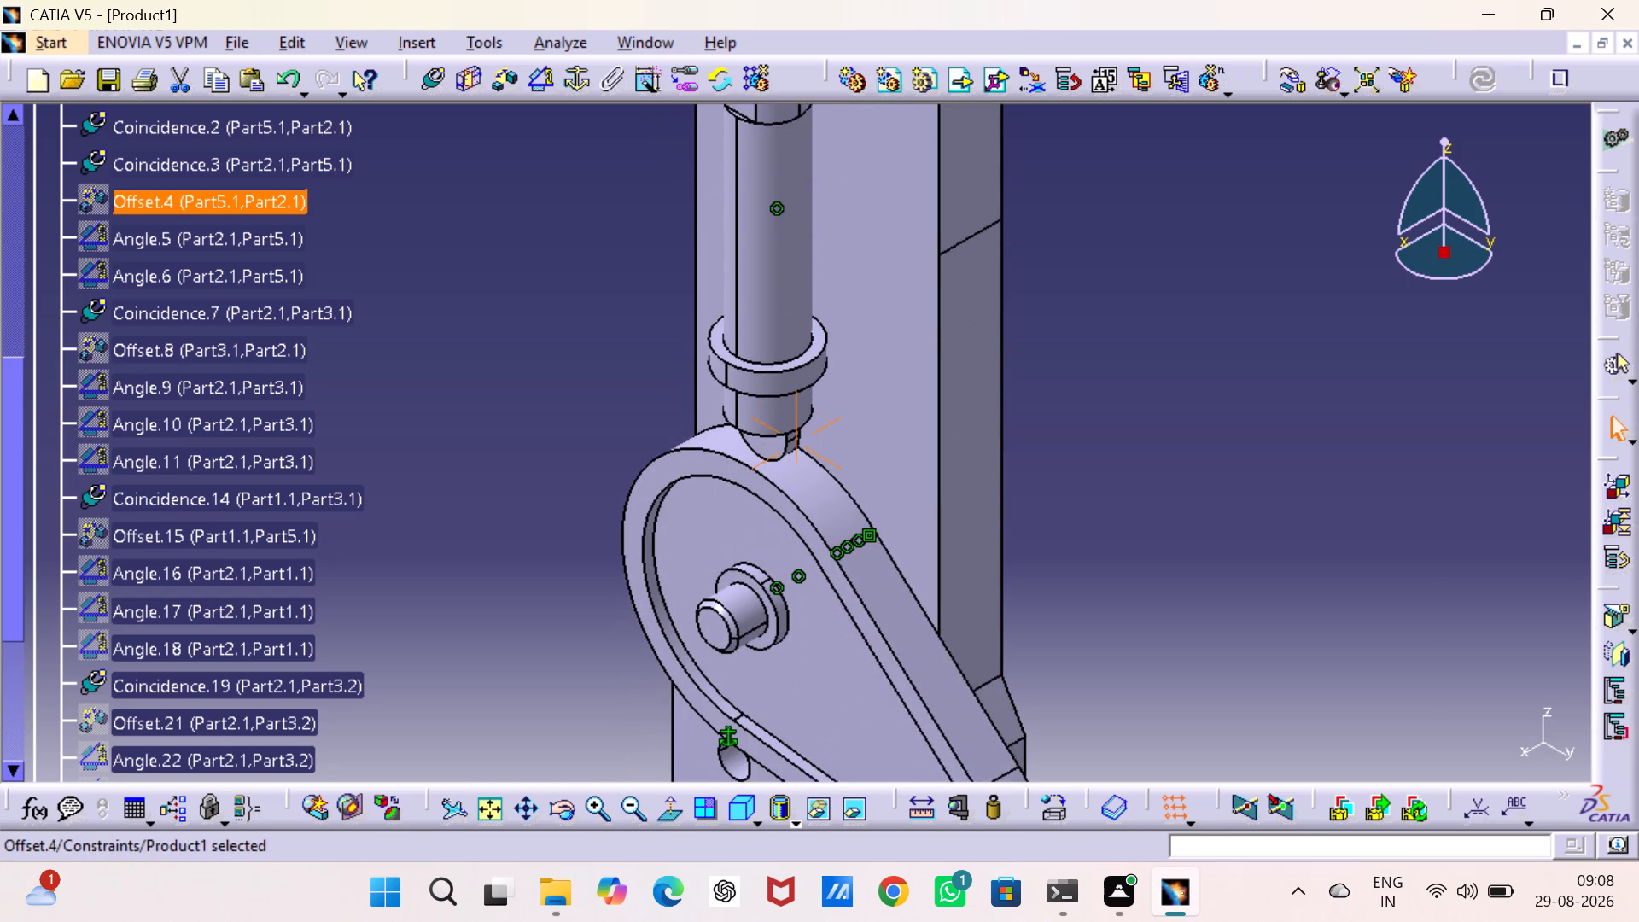
middle_drag(612, 422, 612, 402)
right_drag(624, 406, 623, 423)
middle_drag(624, 406, 623, 420)
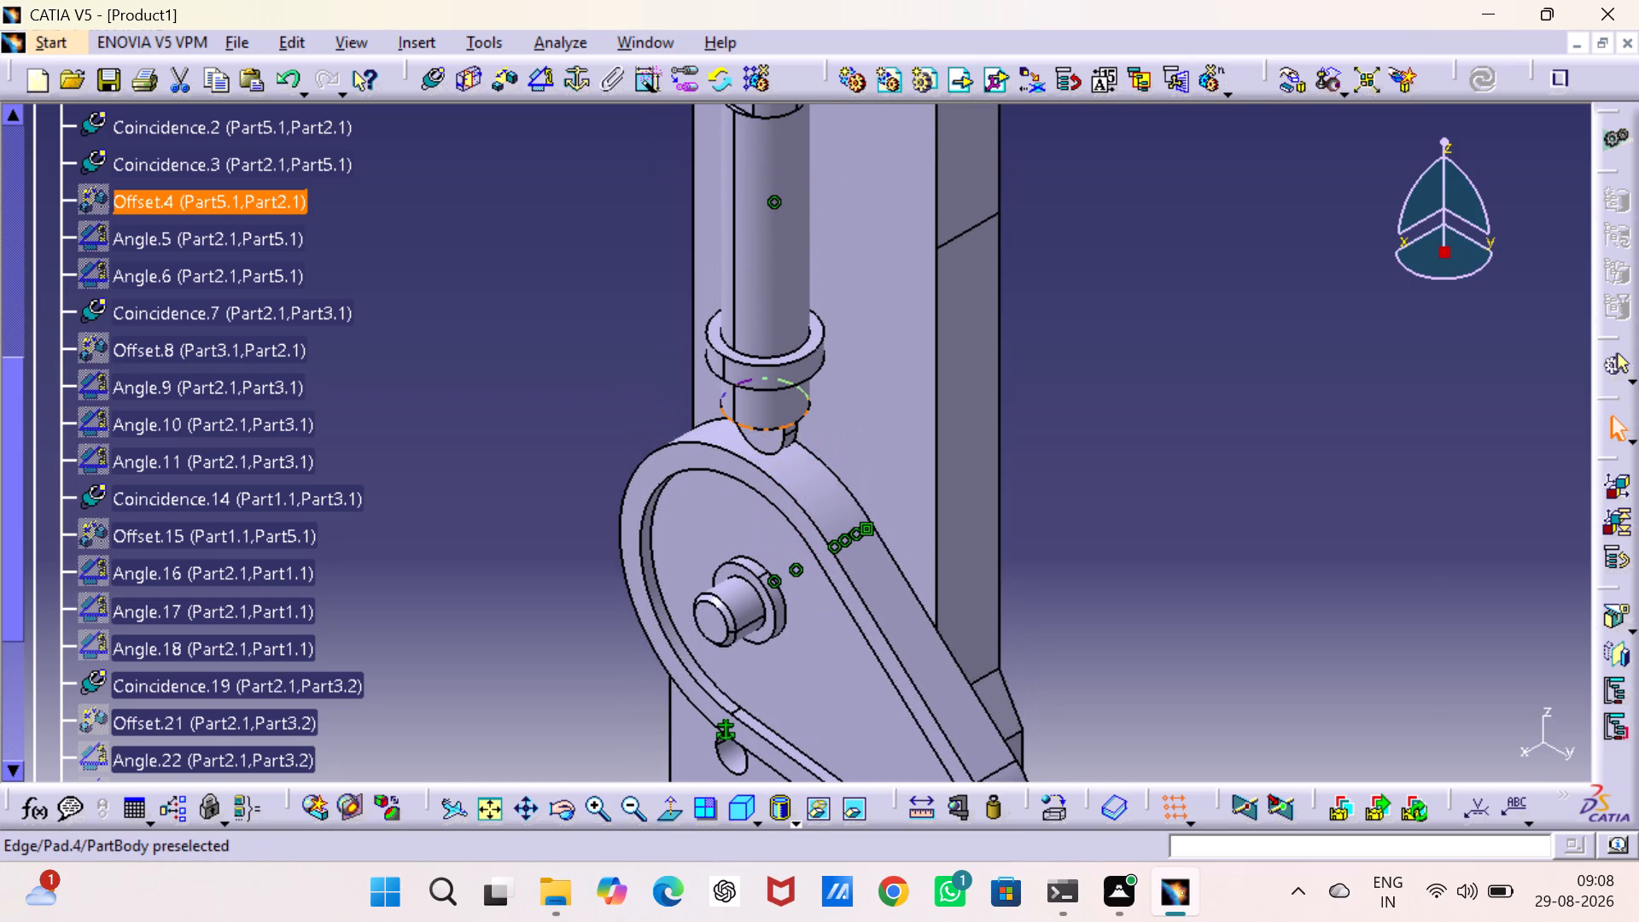
middle_drag(721, 403, 782, 291)
right_drag(721, 403, 782, 291)
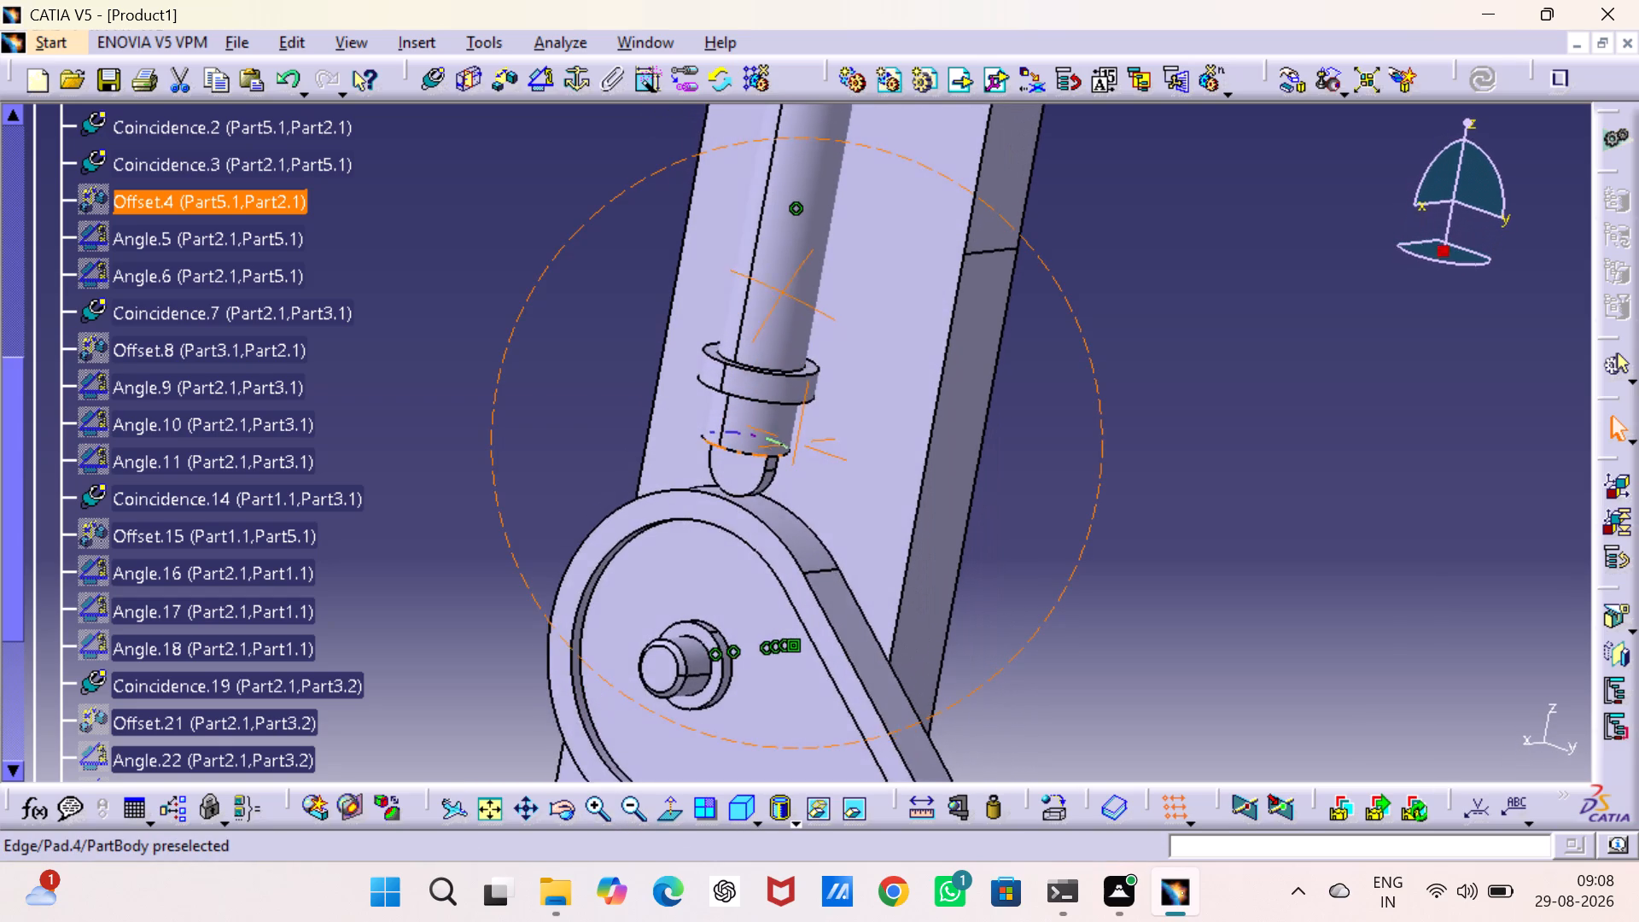
right_drag(782, 291, 790, 271)
middle_drag(782, 291, 790, 271)
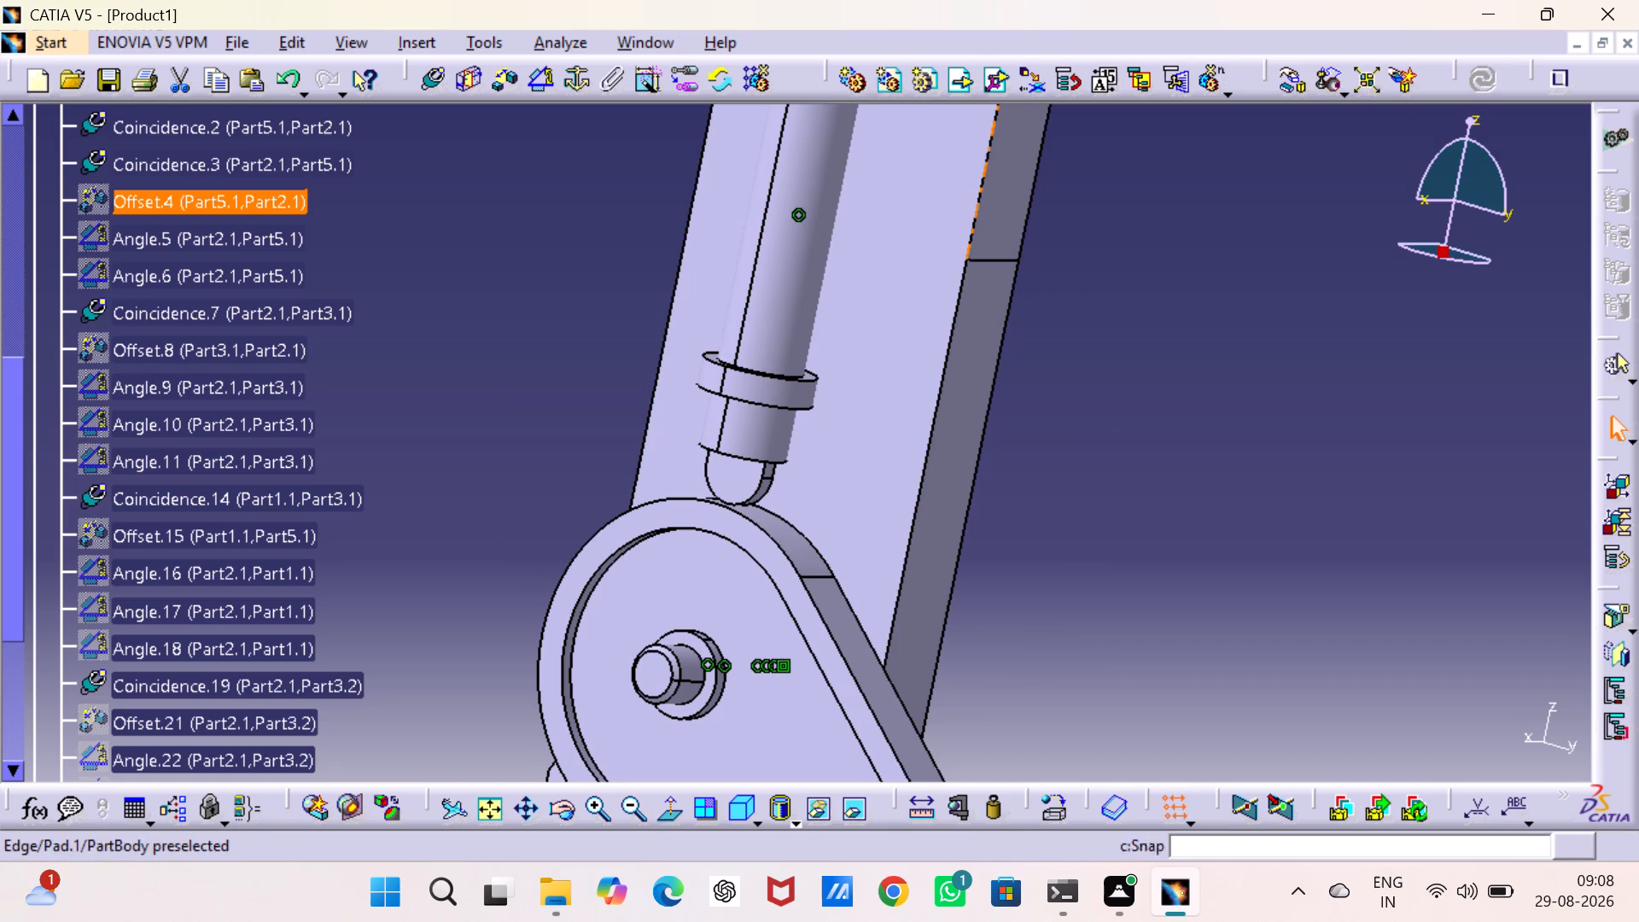
Set the Offset.4 constraint between Part5.1 and Part2.1 to -3.9 mm and update the assembly.
double_click(241, 208)
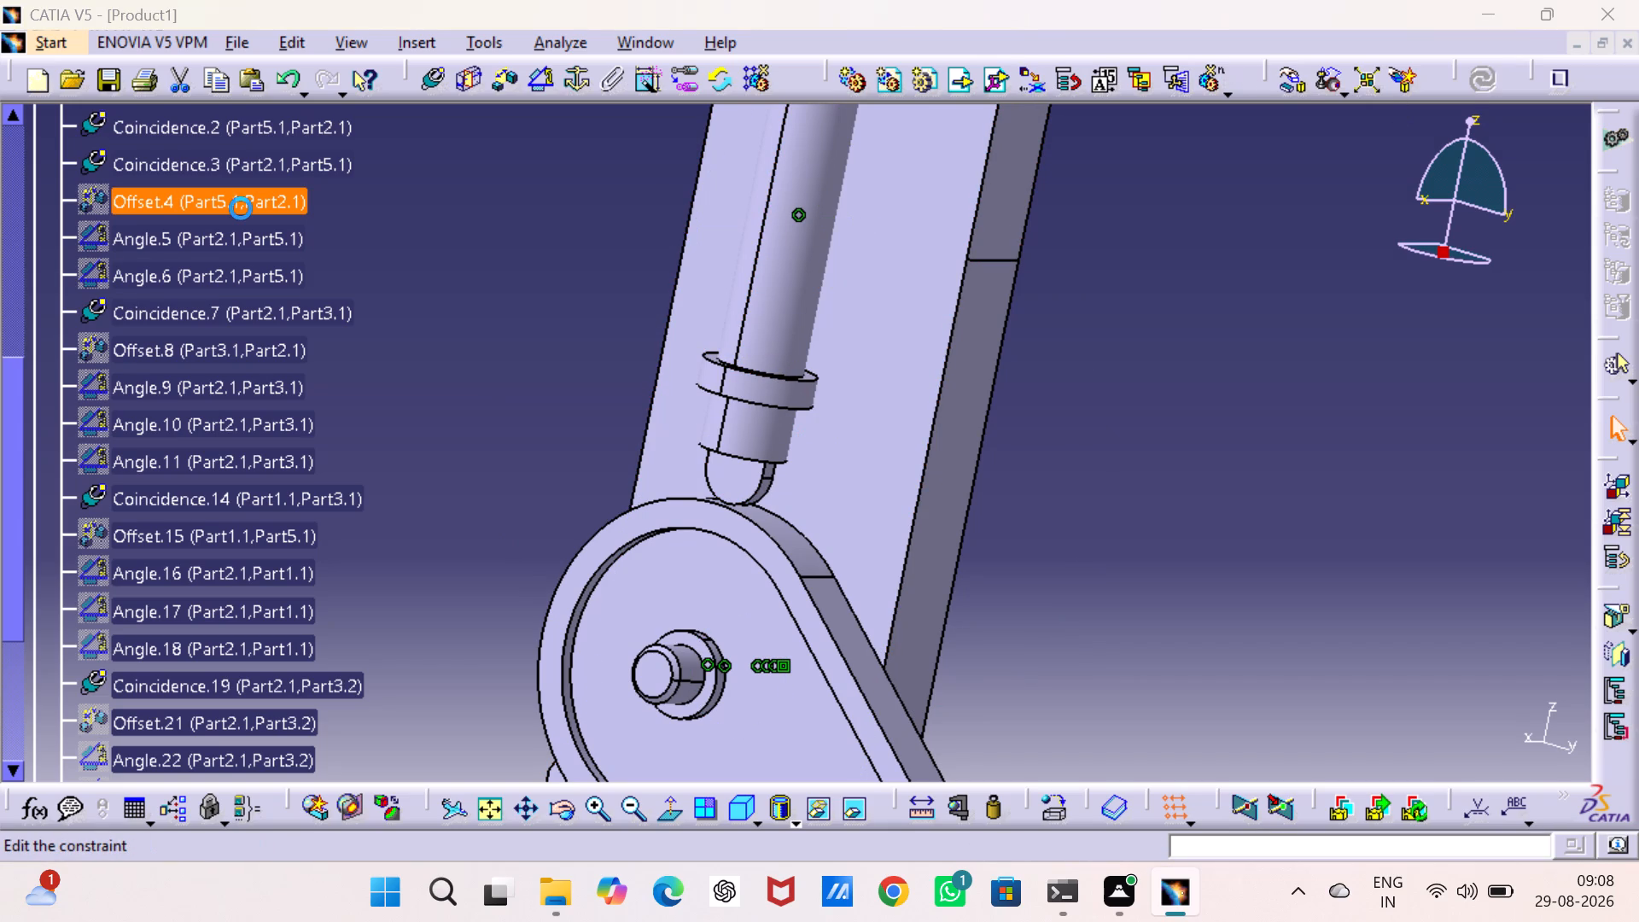
key(Right)
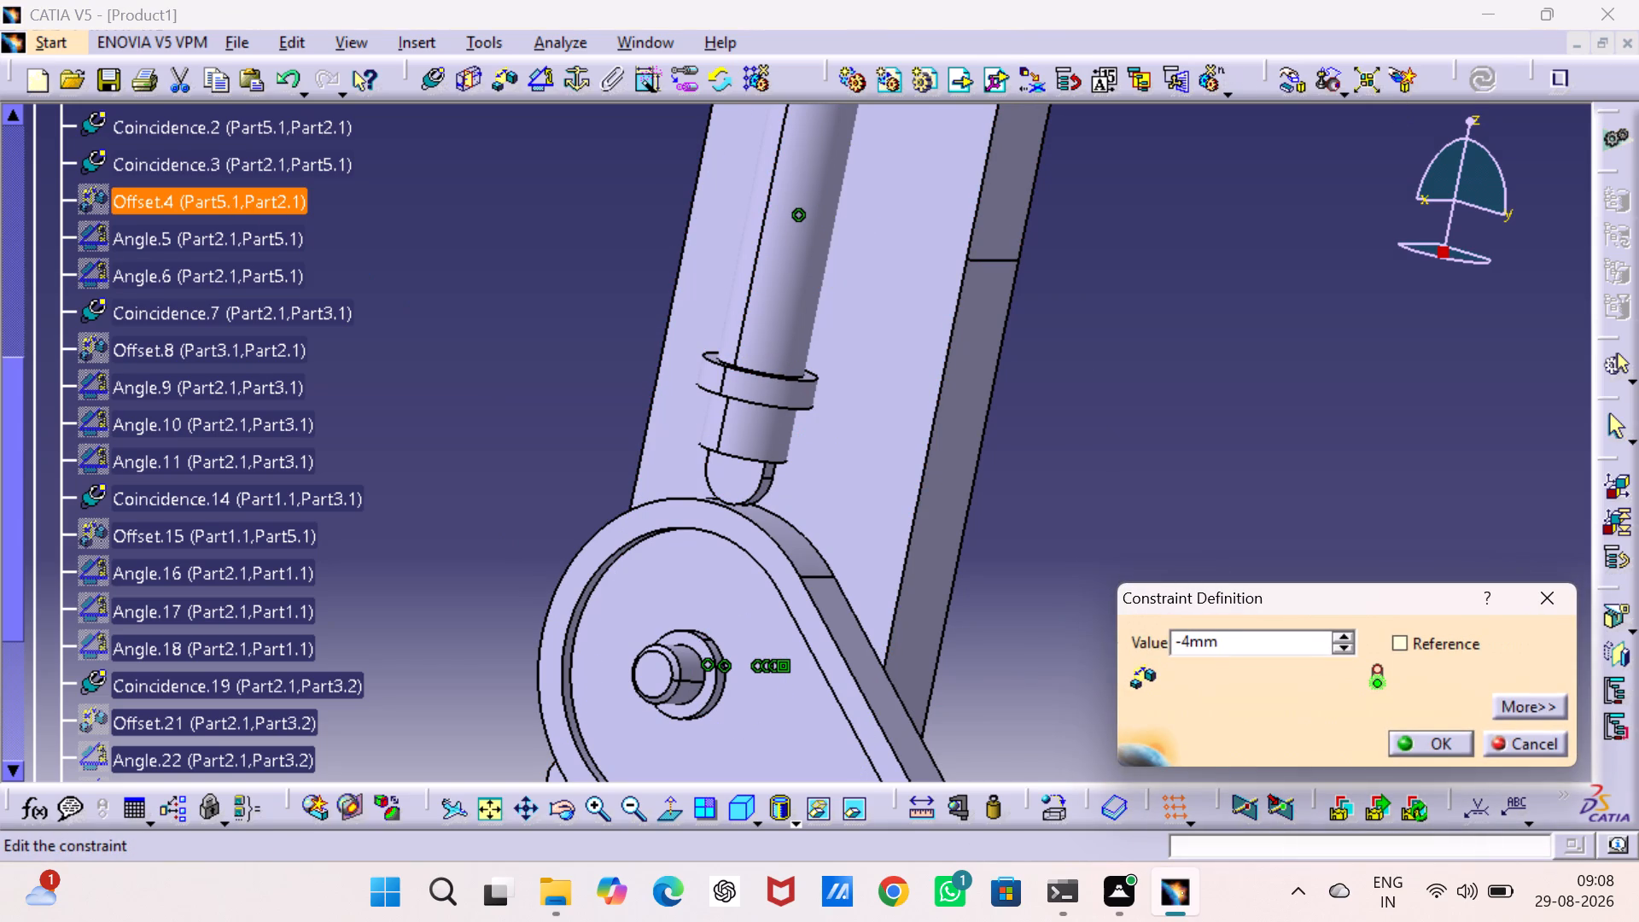
key(BackSpace)
key(BackSpace)
key(BackSpace)
key(3)
text(.9)
click(1443, 739)
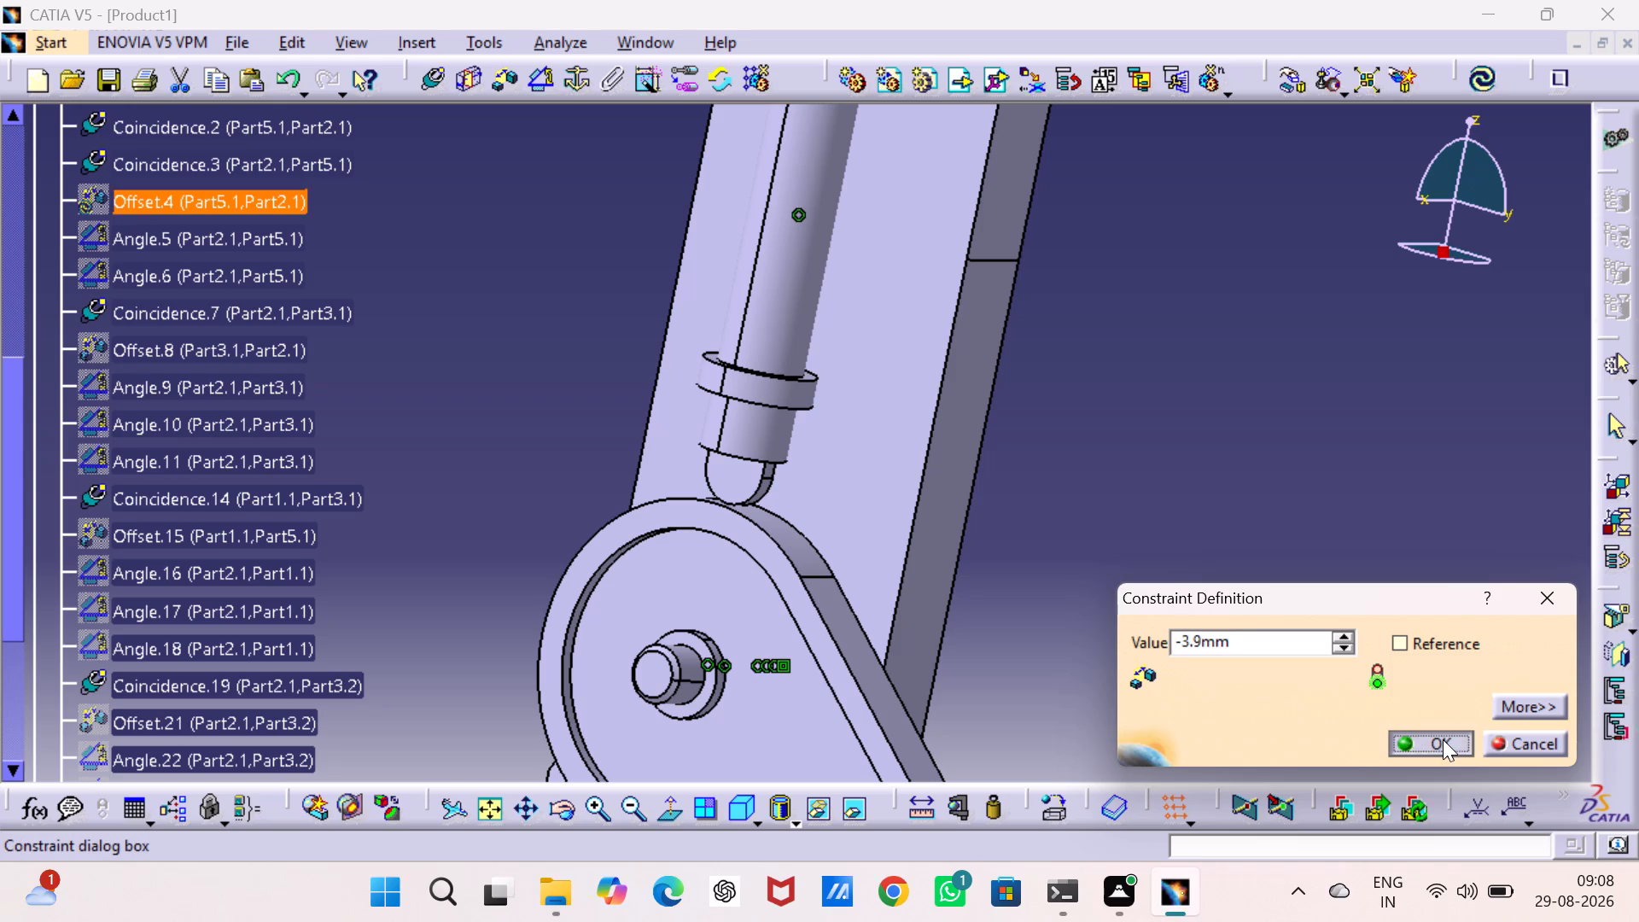
click(1490, 73)
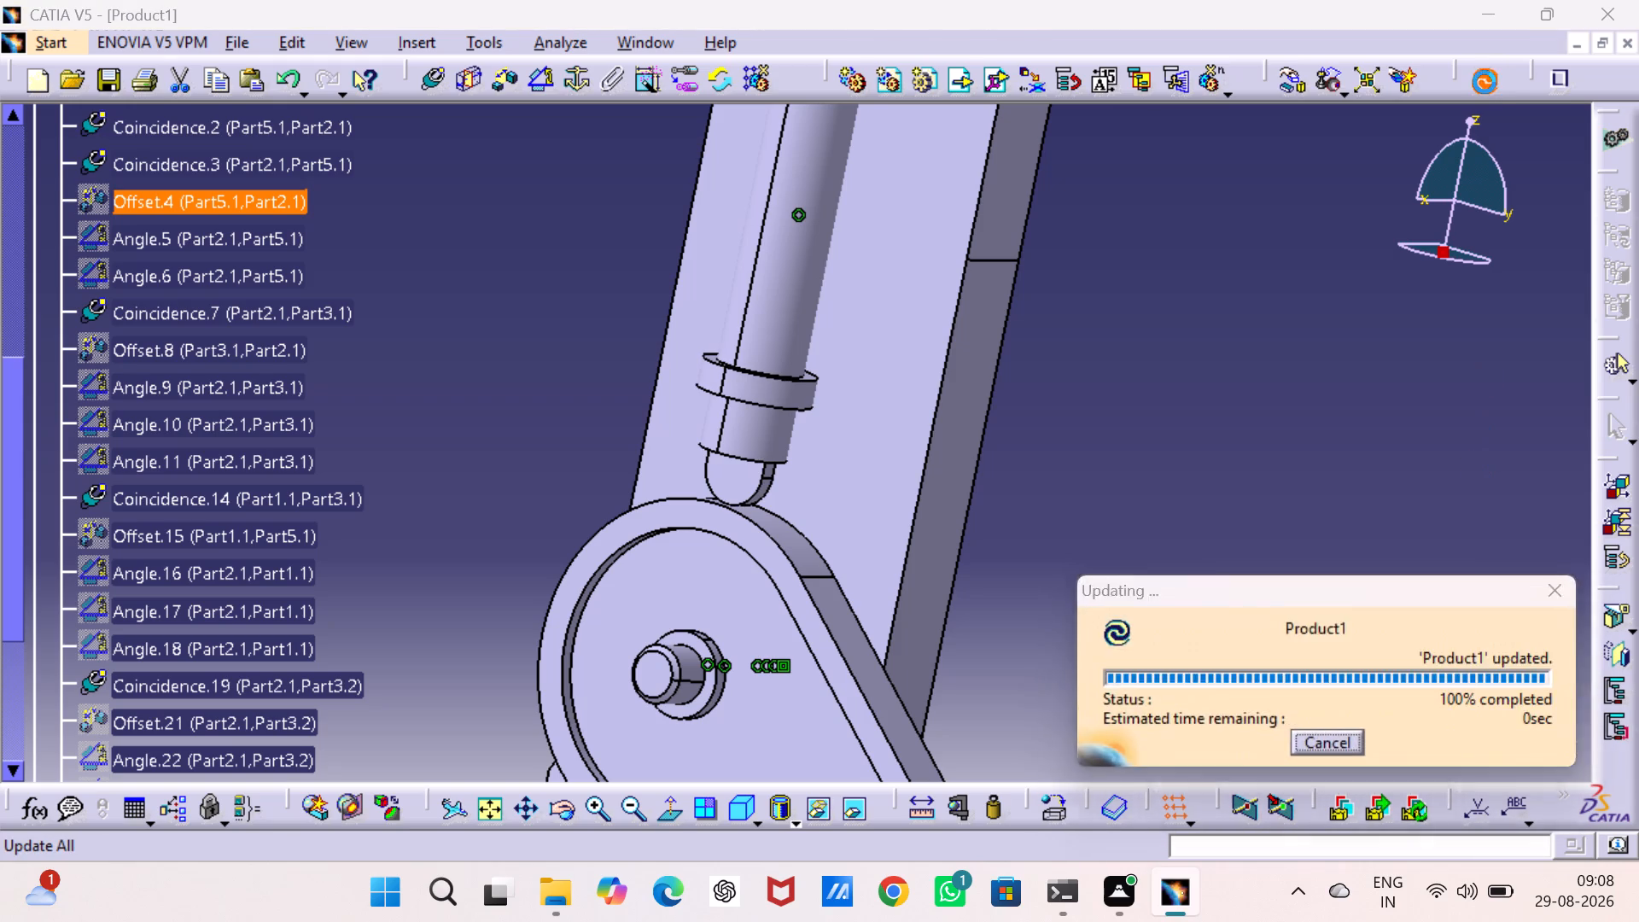
Examine the fit between the follower tip and the cam's rim from several angles.
click(1322, 365)
middle_drag(1317, 347, 1078, 372)
right_drag(1317, 347, 1078, 372)
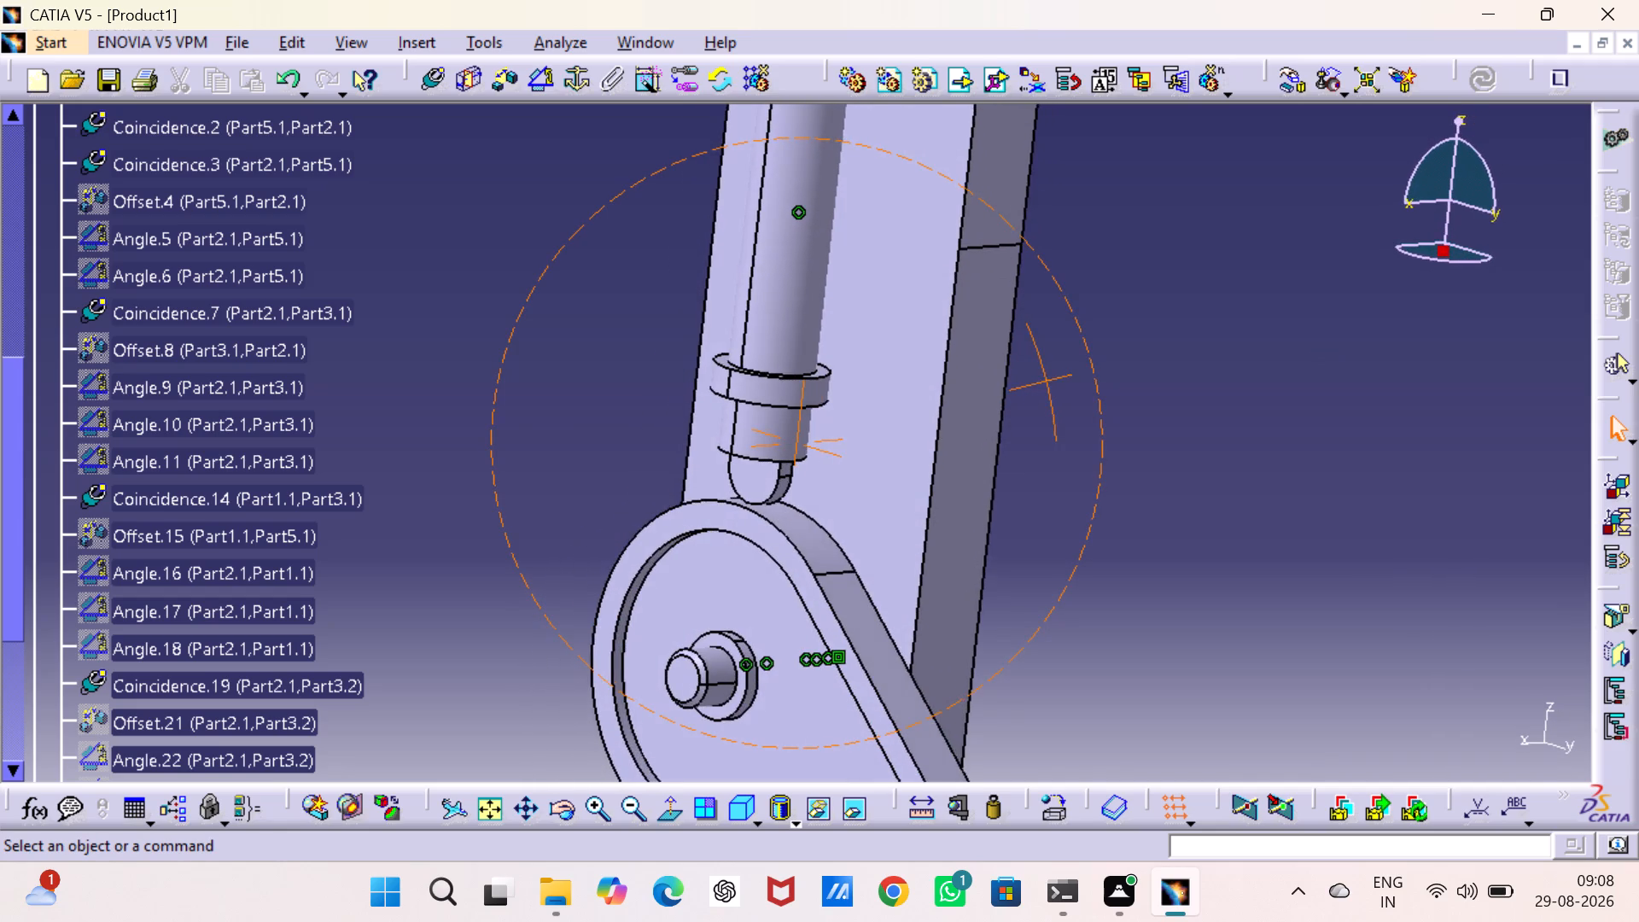
right_drag(1078, 372, 1046, 376)
middle_drag(1078, 372, 1046, 376)
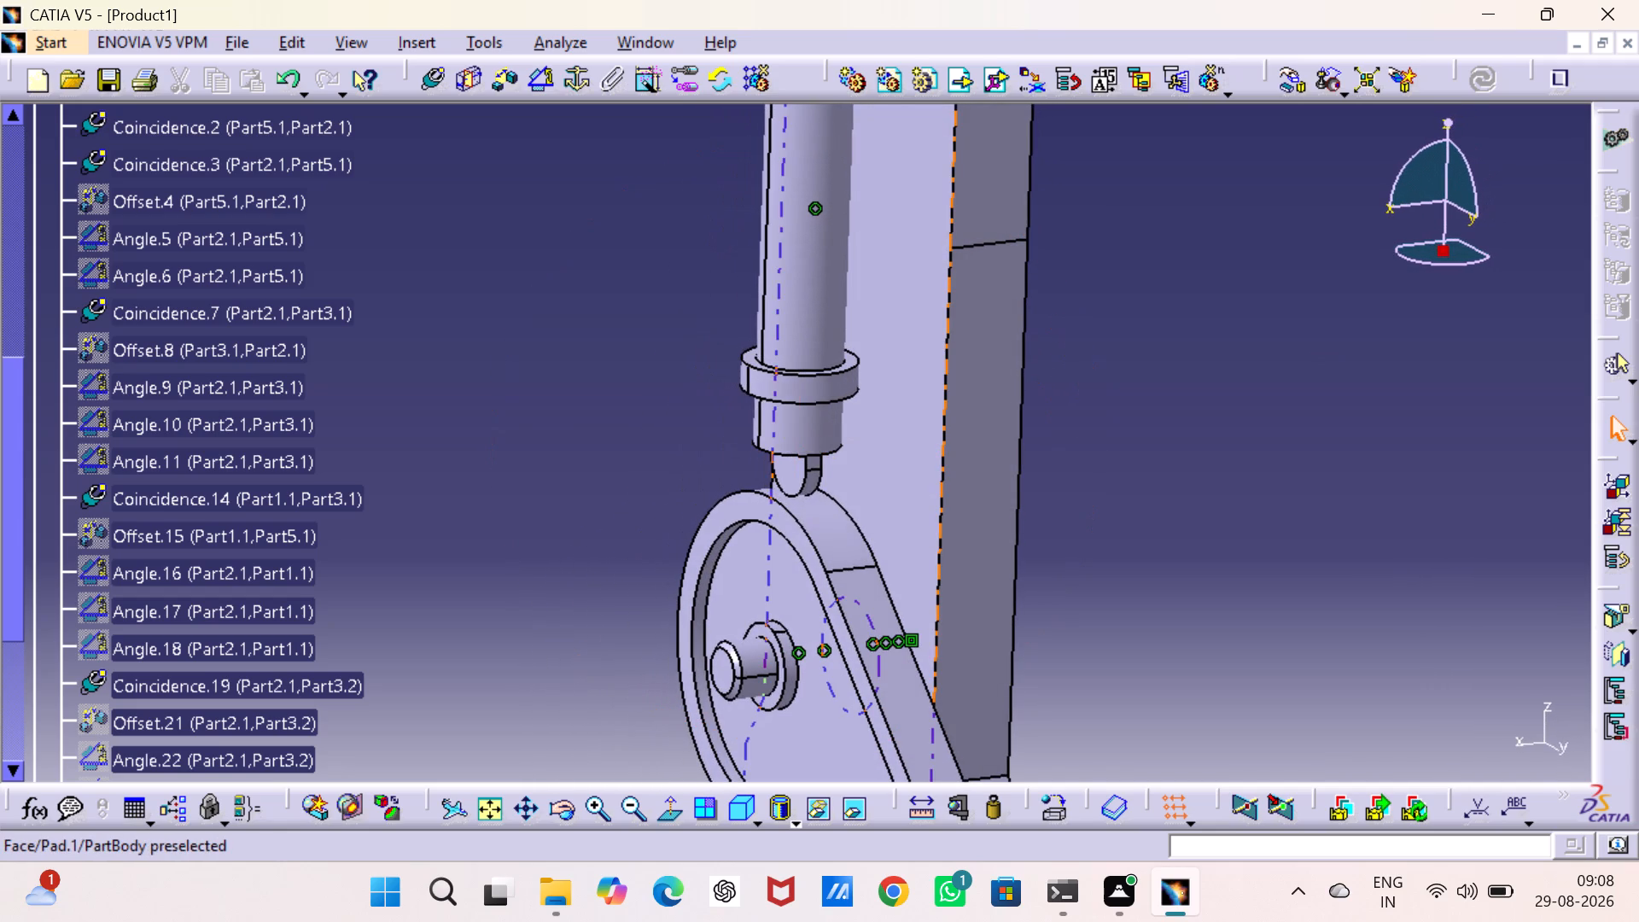
middle_drag(867, 500, 811, 388)
right_drag(867, 500, 811, 388)
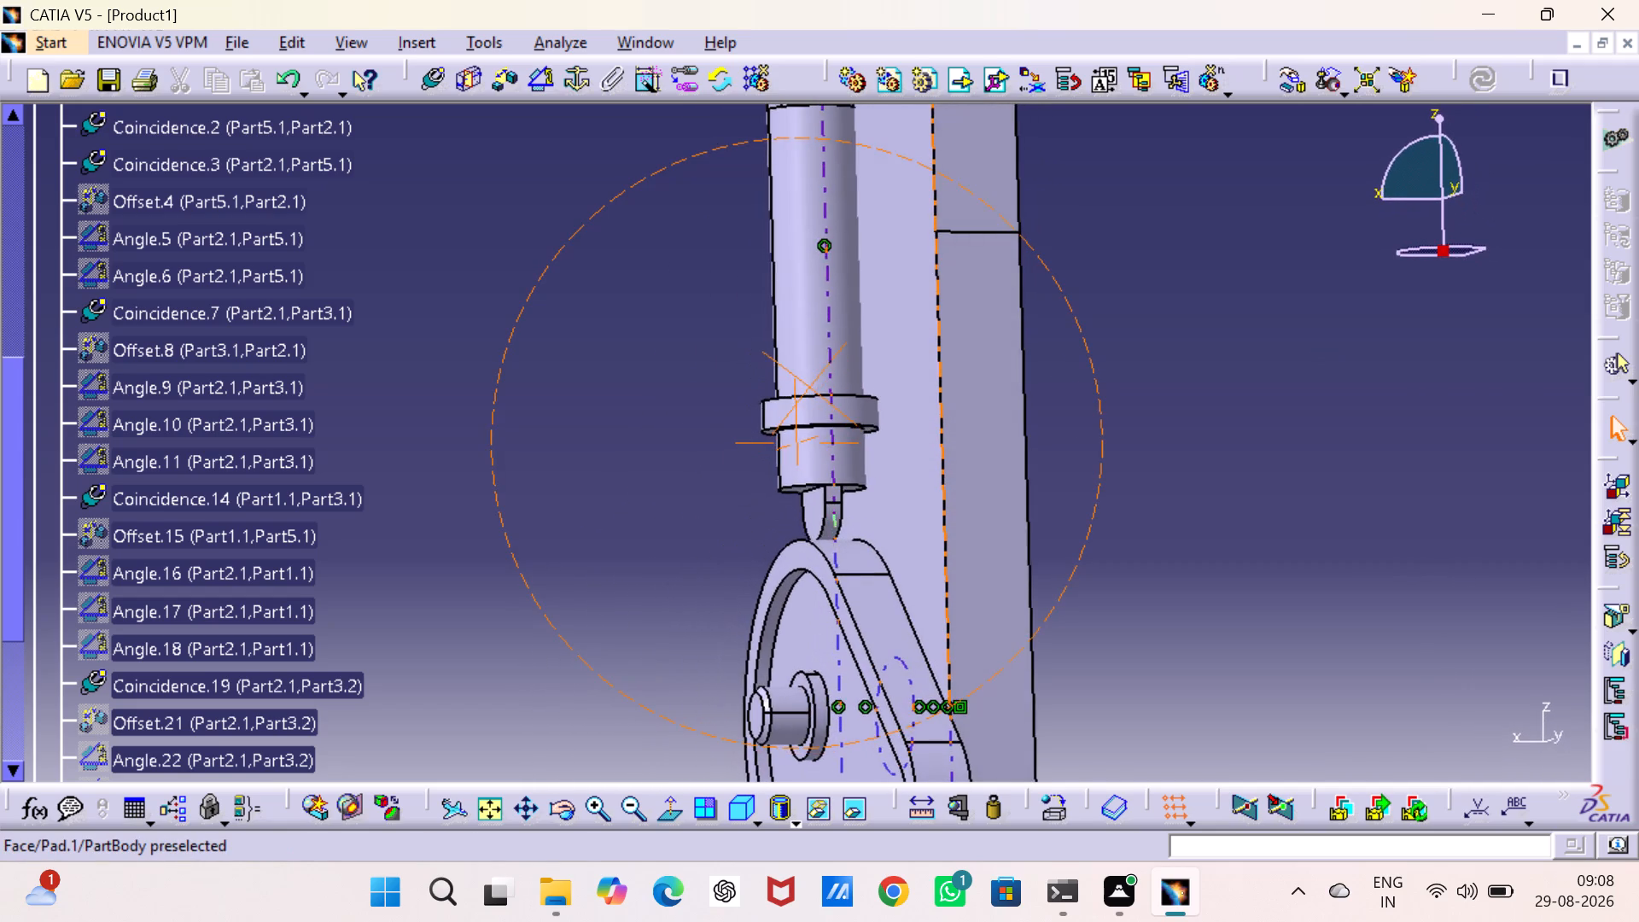
right_drag(811, 388, 838, 447)
middle_drag(811, 388, 842, 442)
drag(1248, 390, 1248, 382)
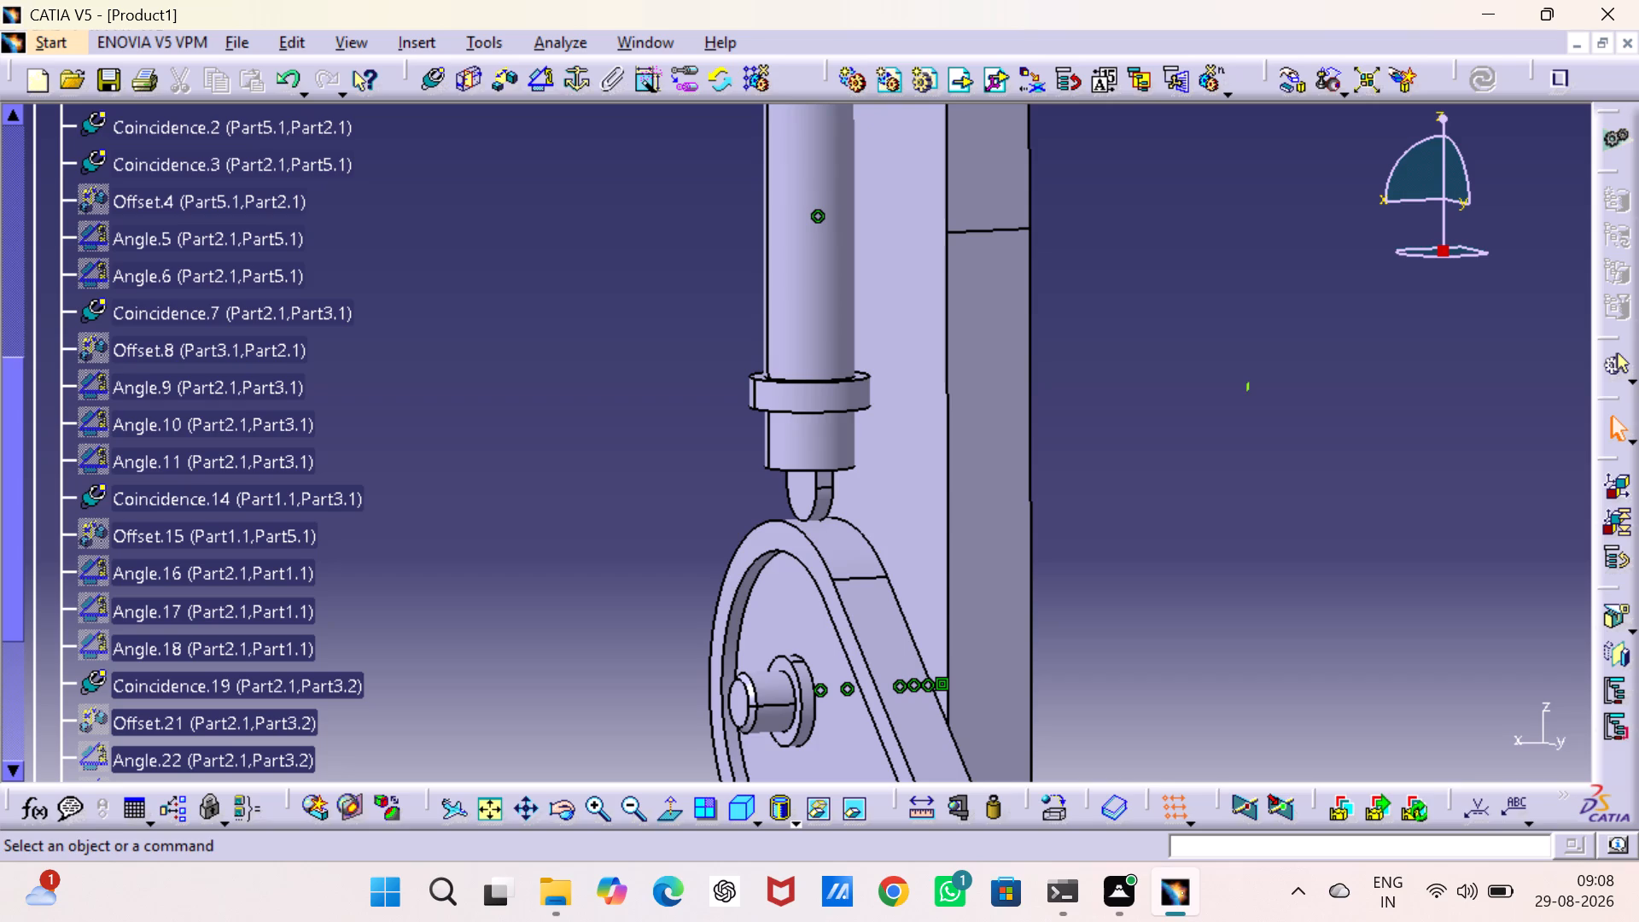
Display the assembly shaded in its material colours without edges, in an isometric view showing the whole model.
click(795, 817)
click(815, 762)
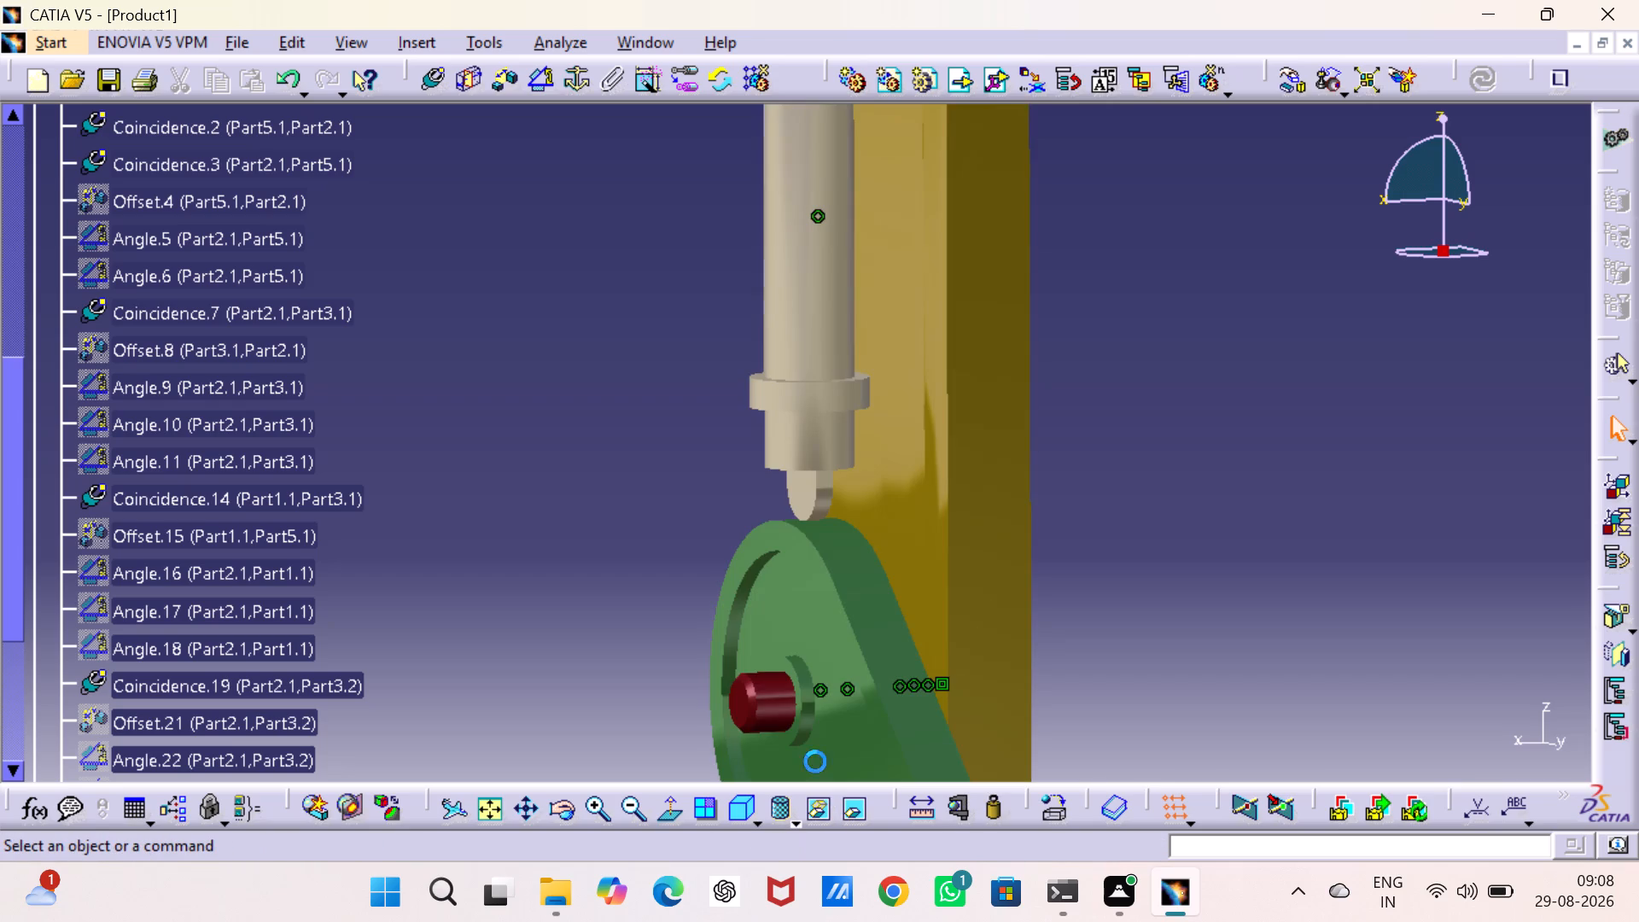
click(1204, 543)
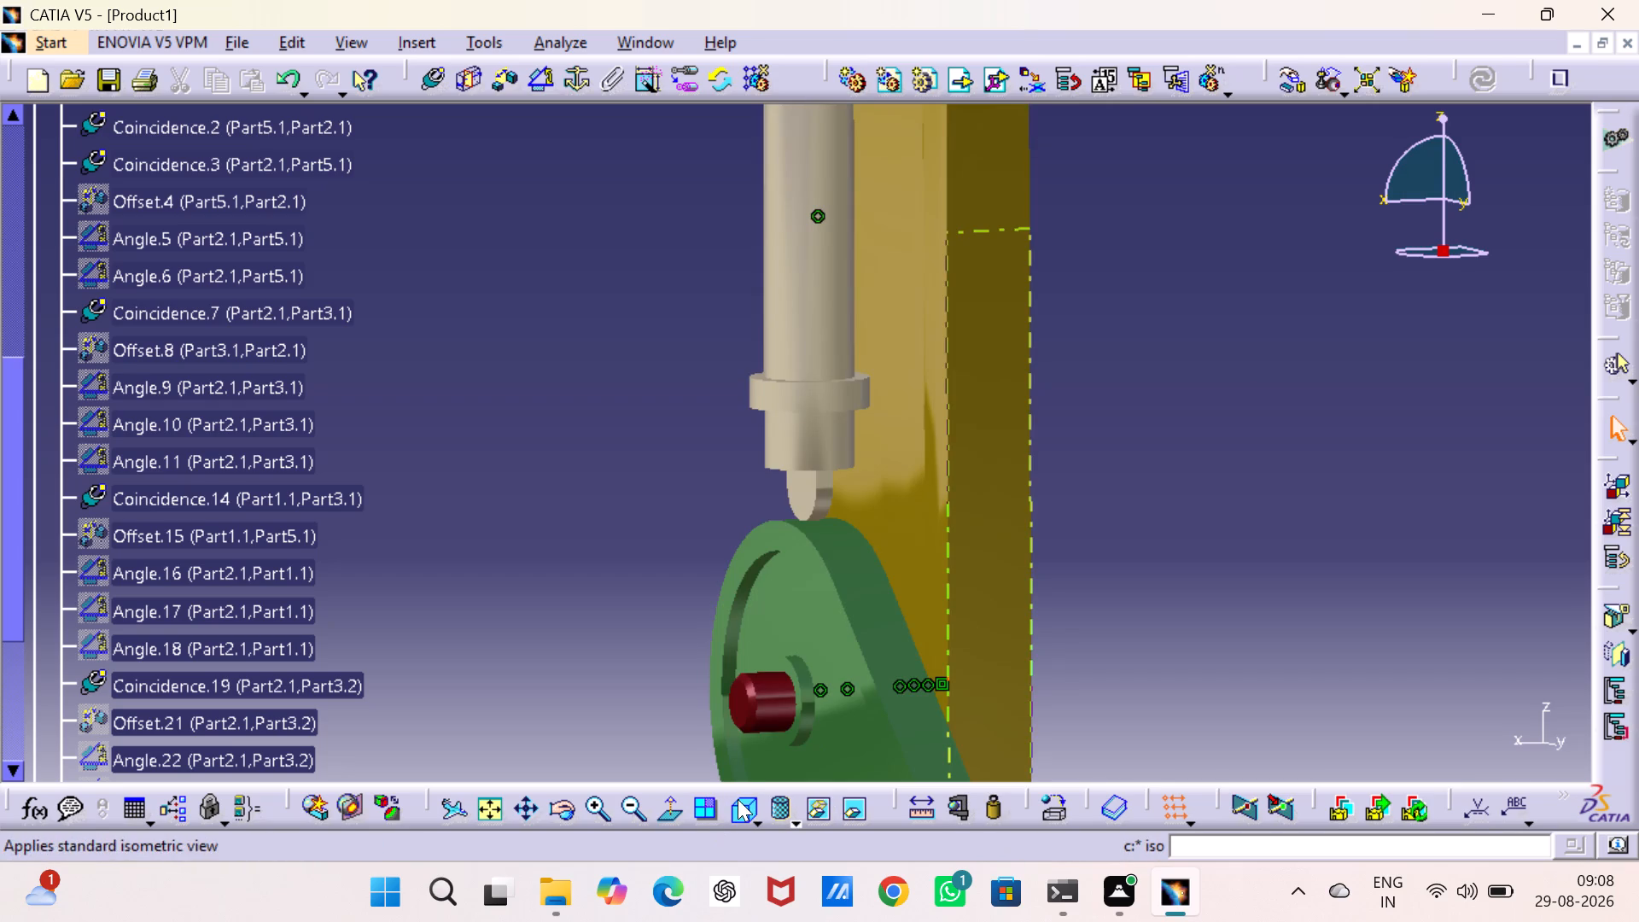
click(738, 799)
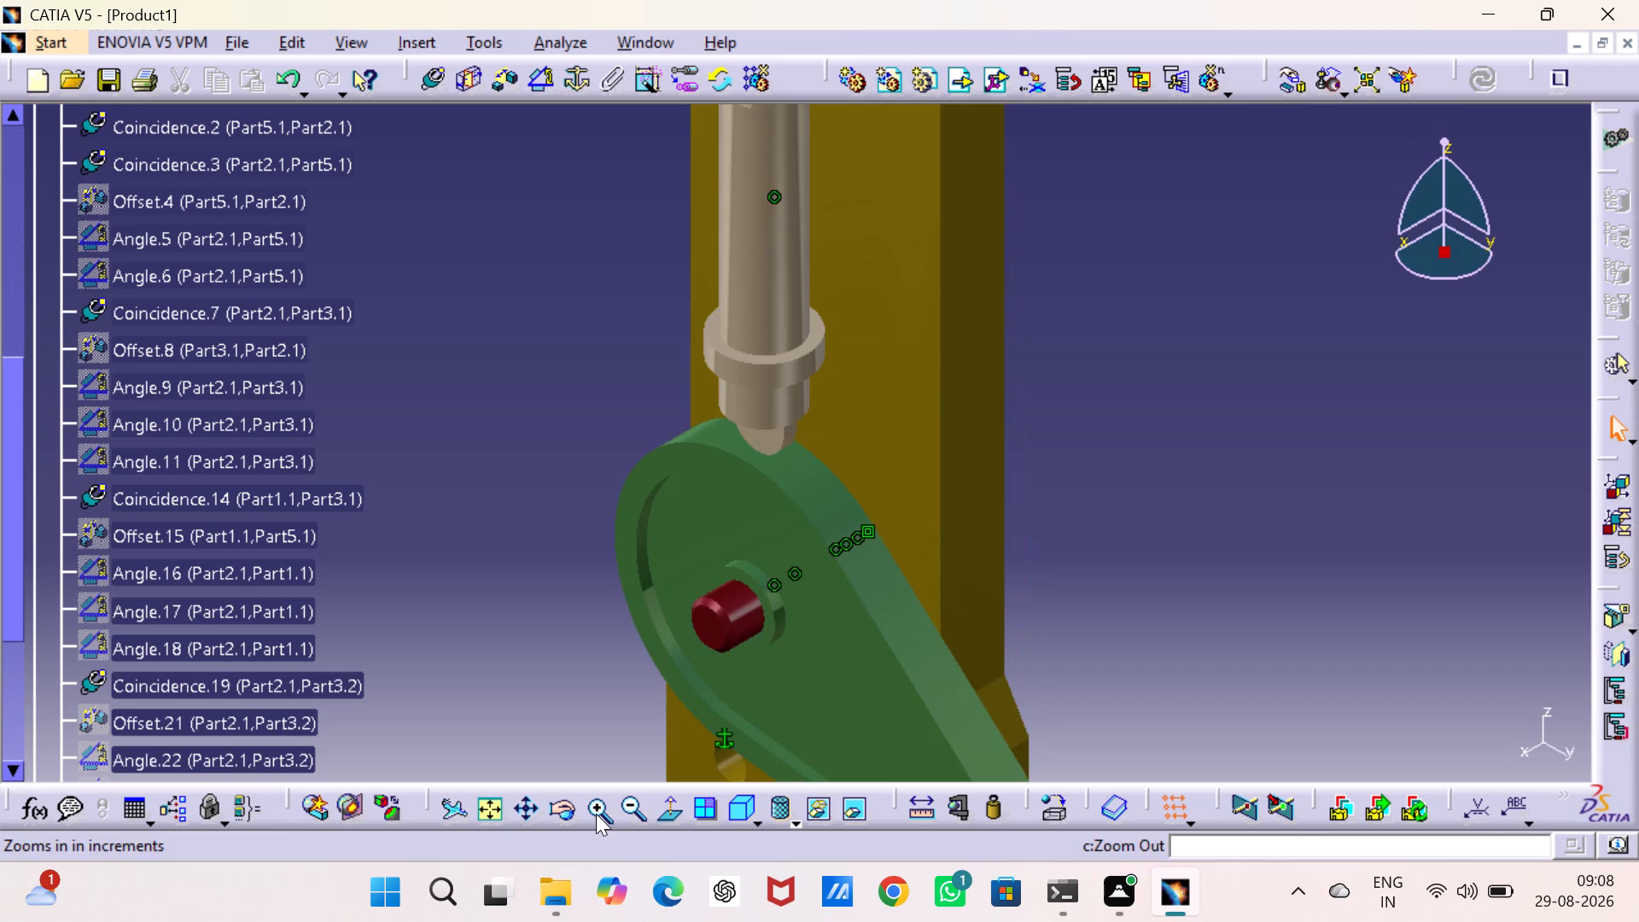
click(486, 805)
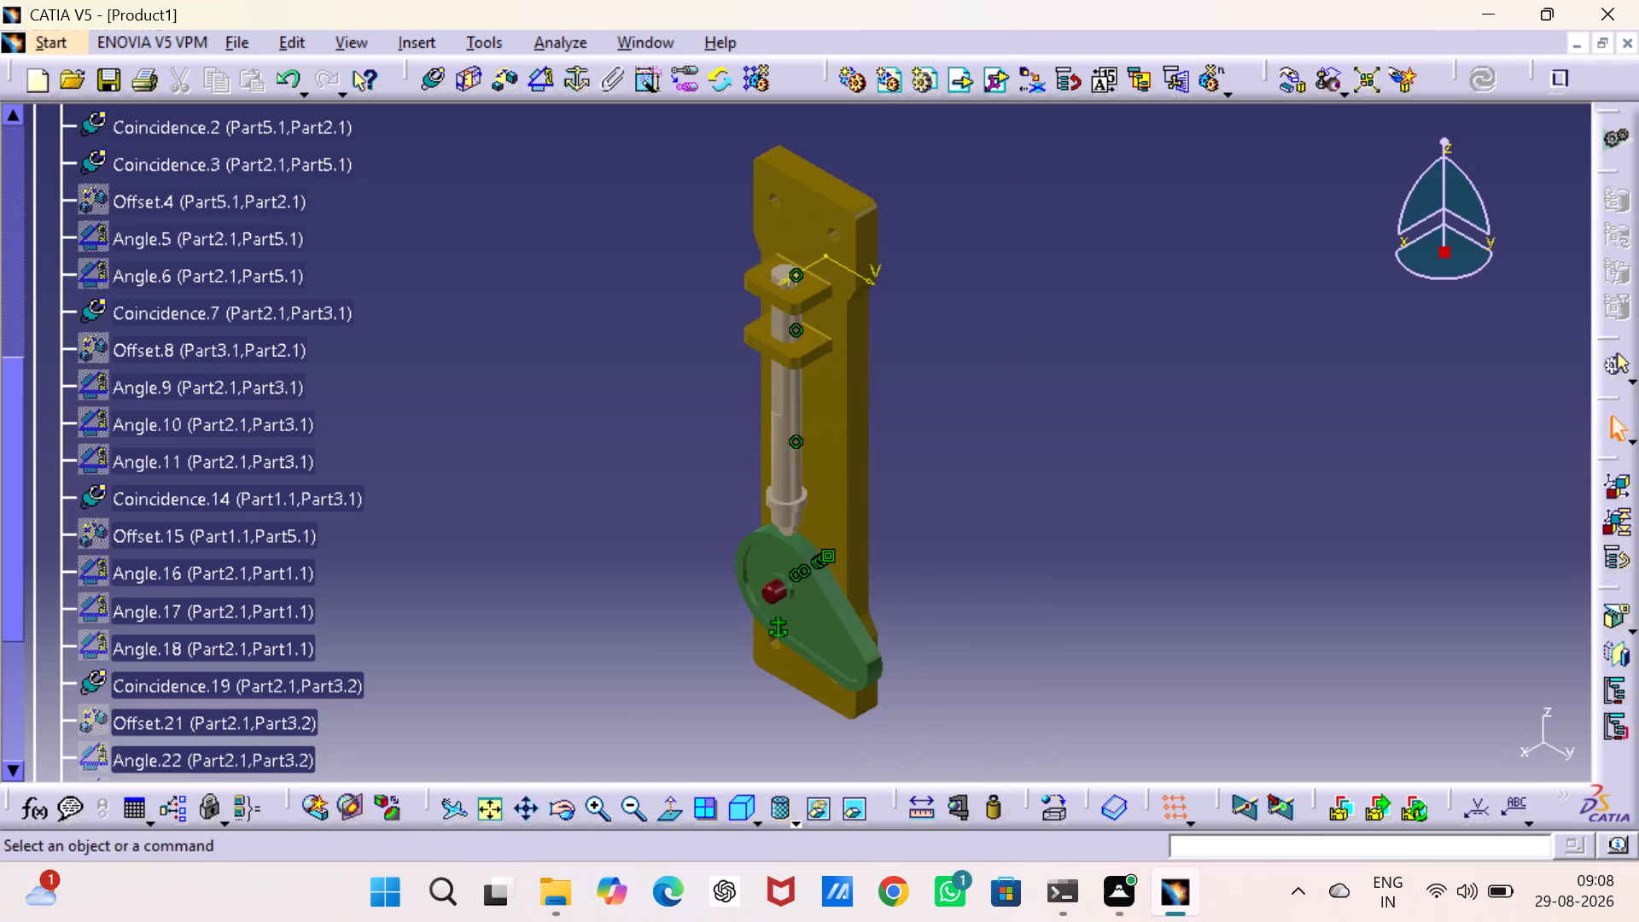
click(1155, 534)
Collapse the Constraints branch and hide all the assembly's constraints together.
scroll(105, 417, up, 1)
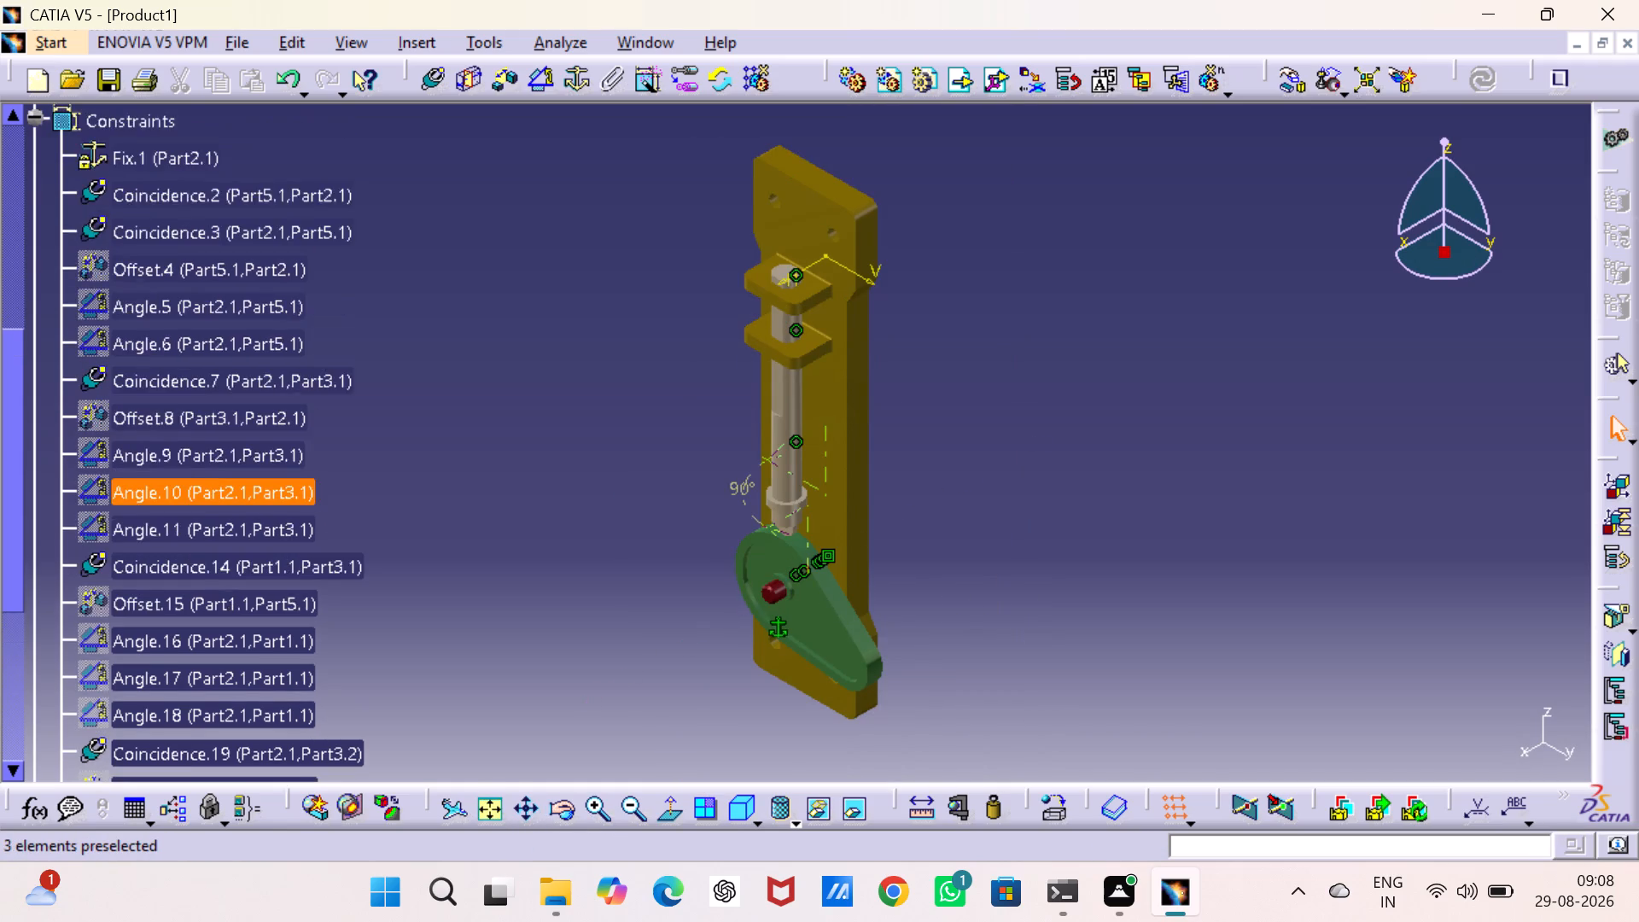
scroll(105, 417, up, 2)
click(31, 250)
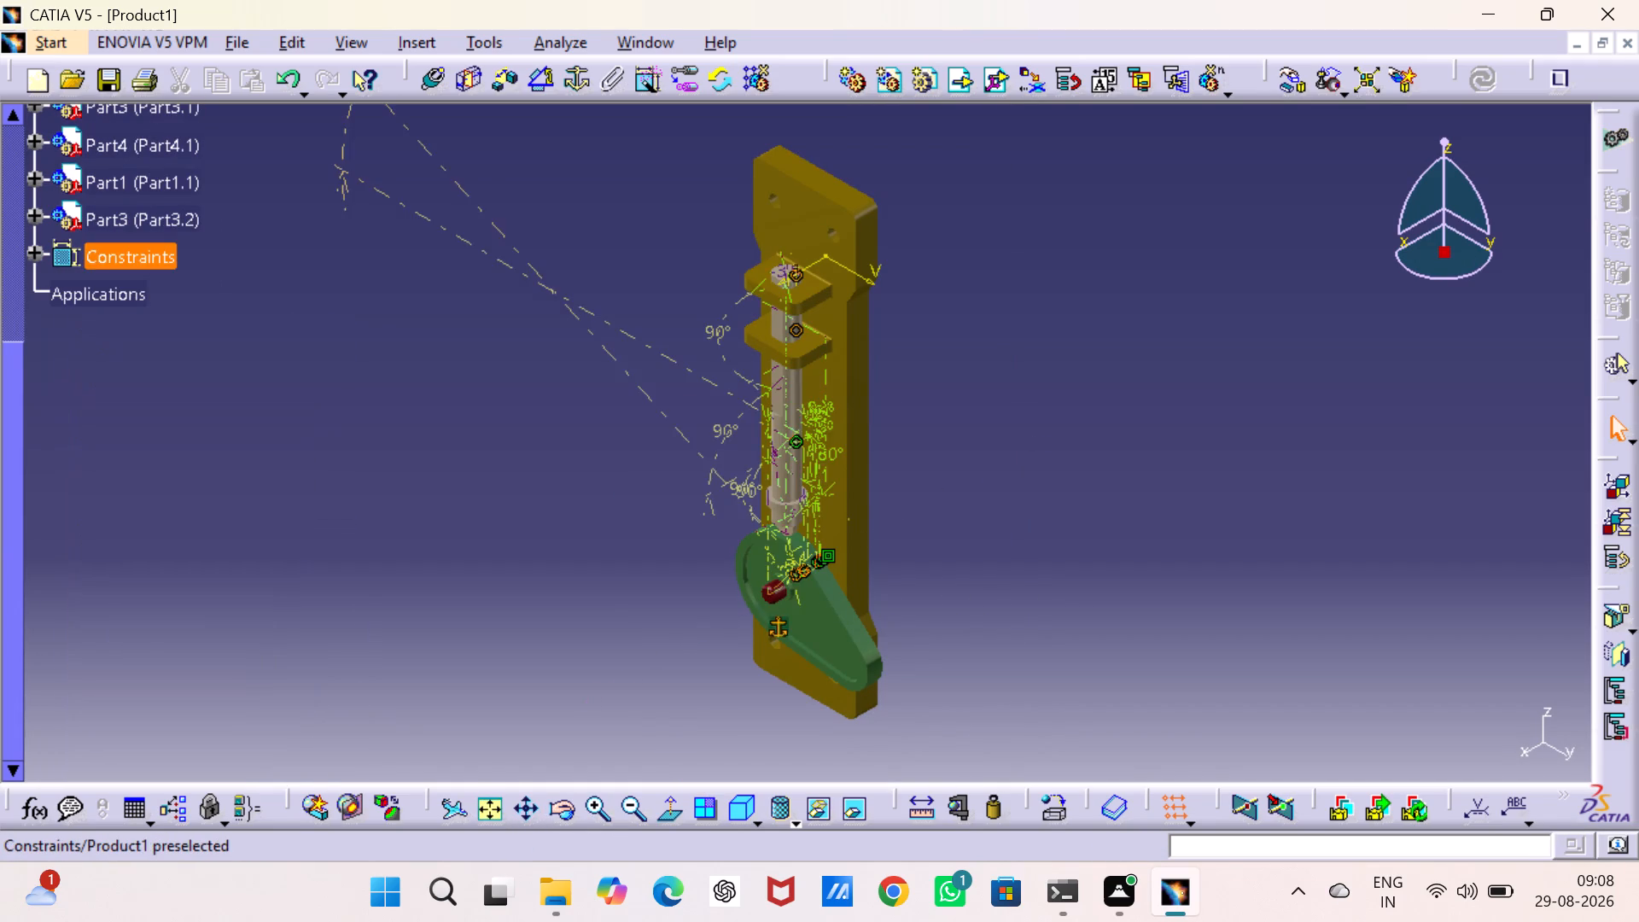
right_click(66, 242)
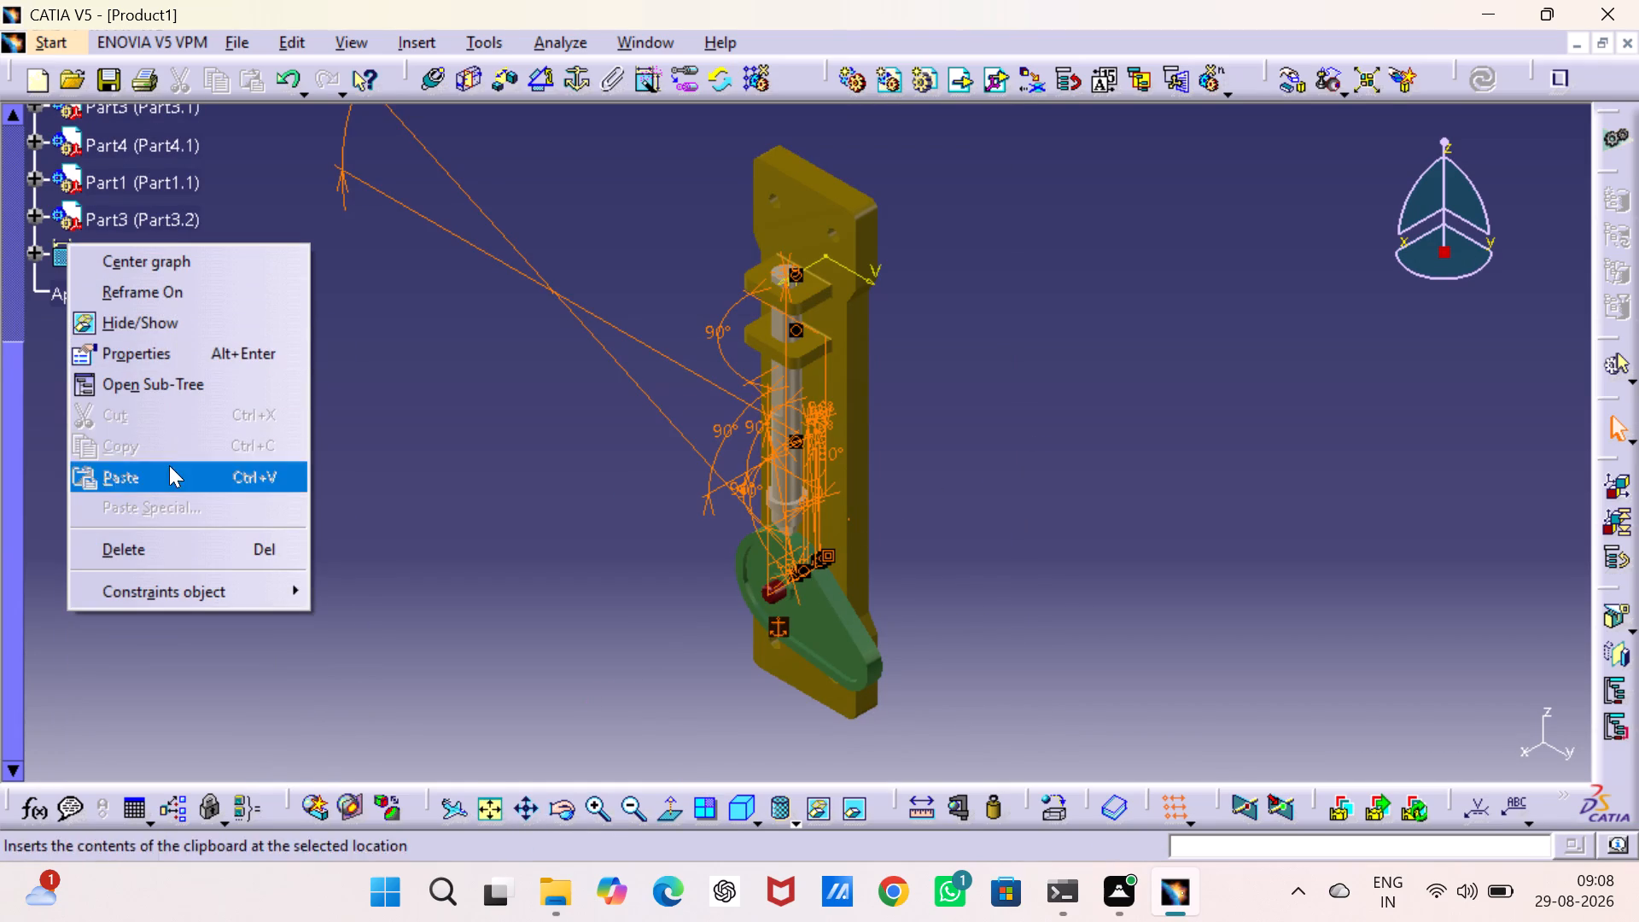
click(186, 326)
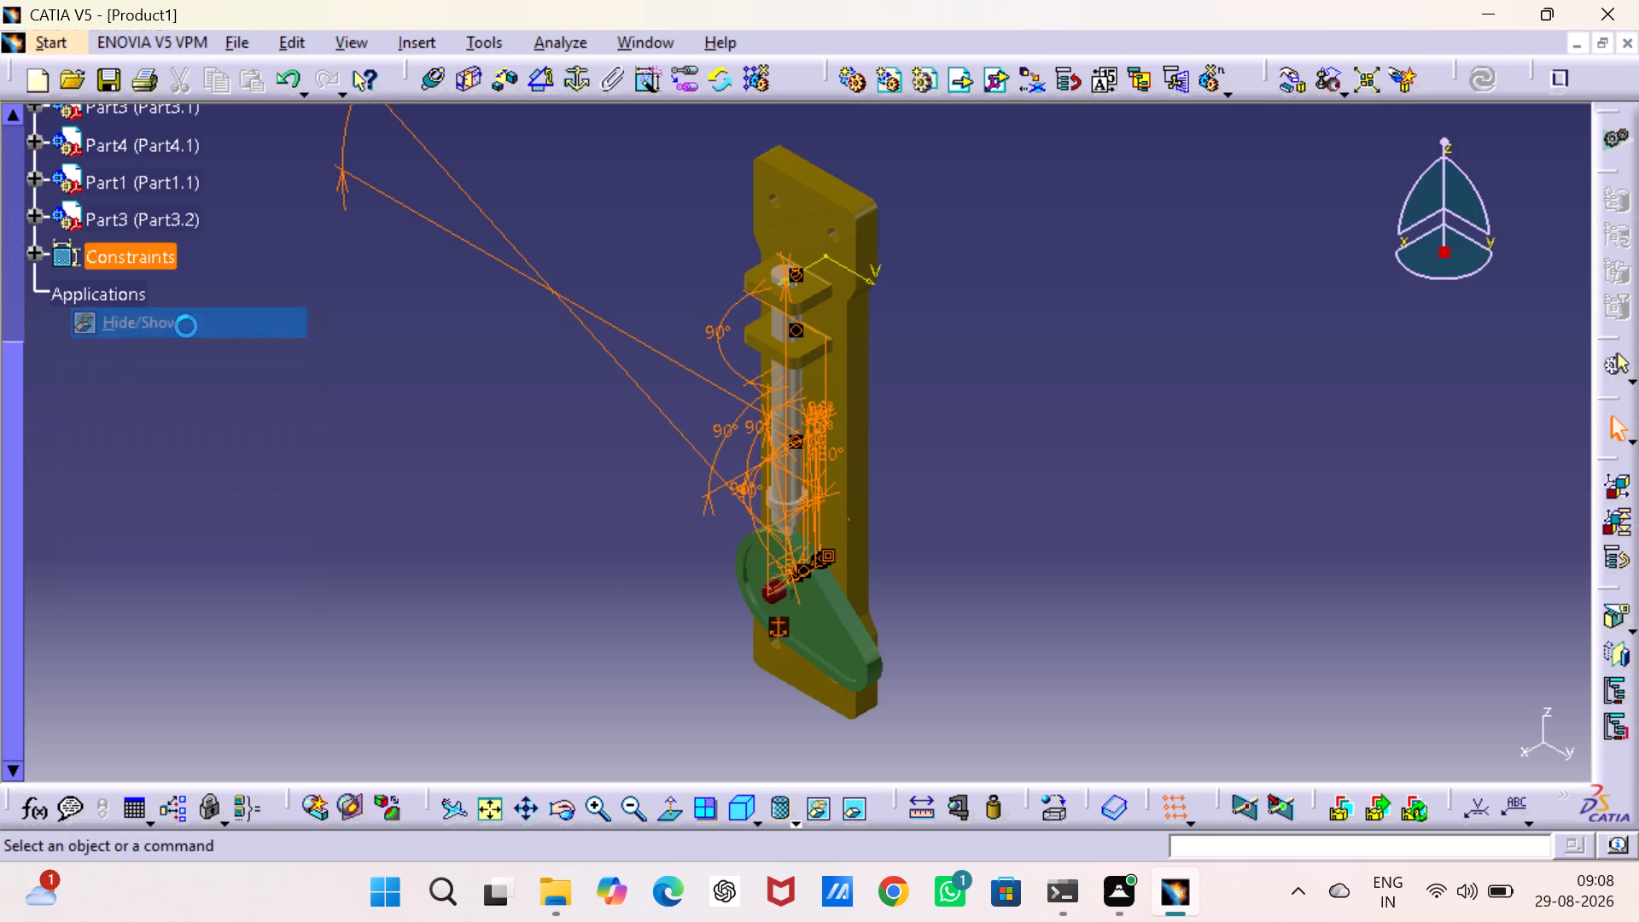
click(332, 393)
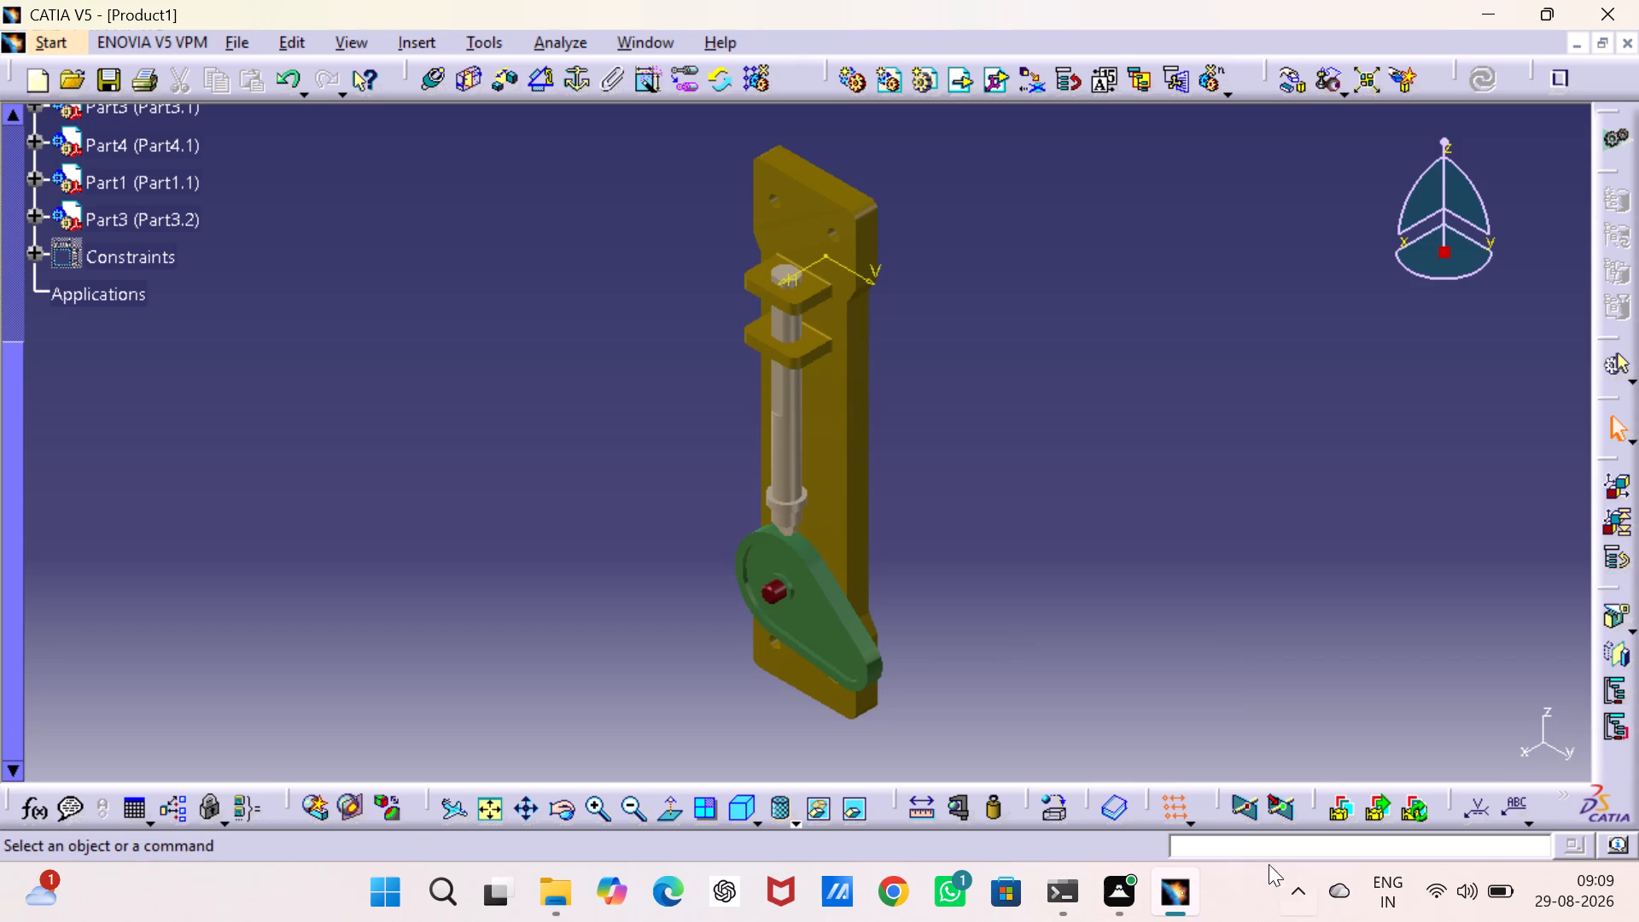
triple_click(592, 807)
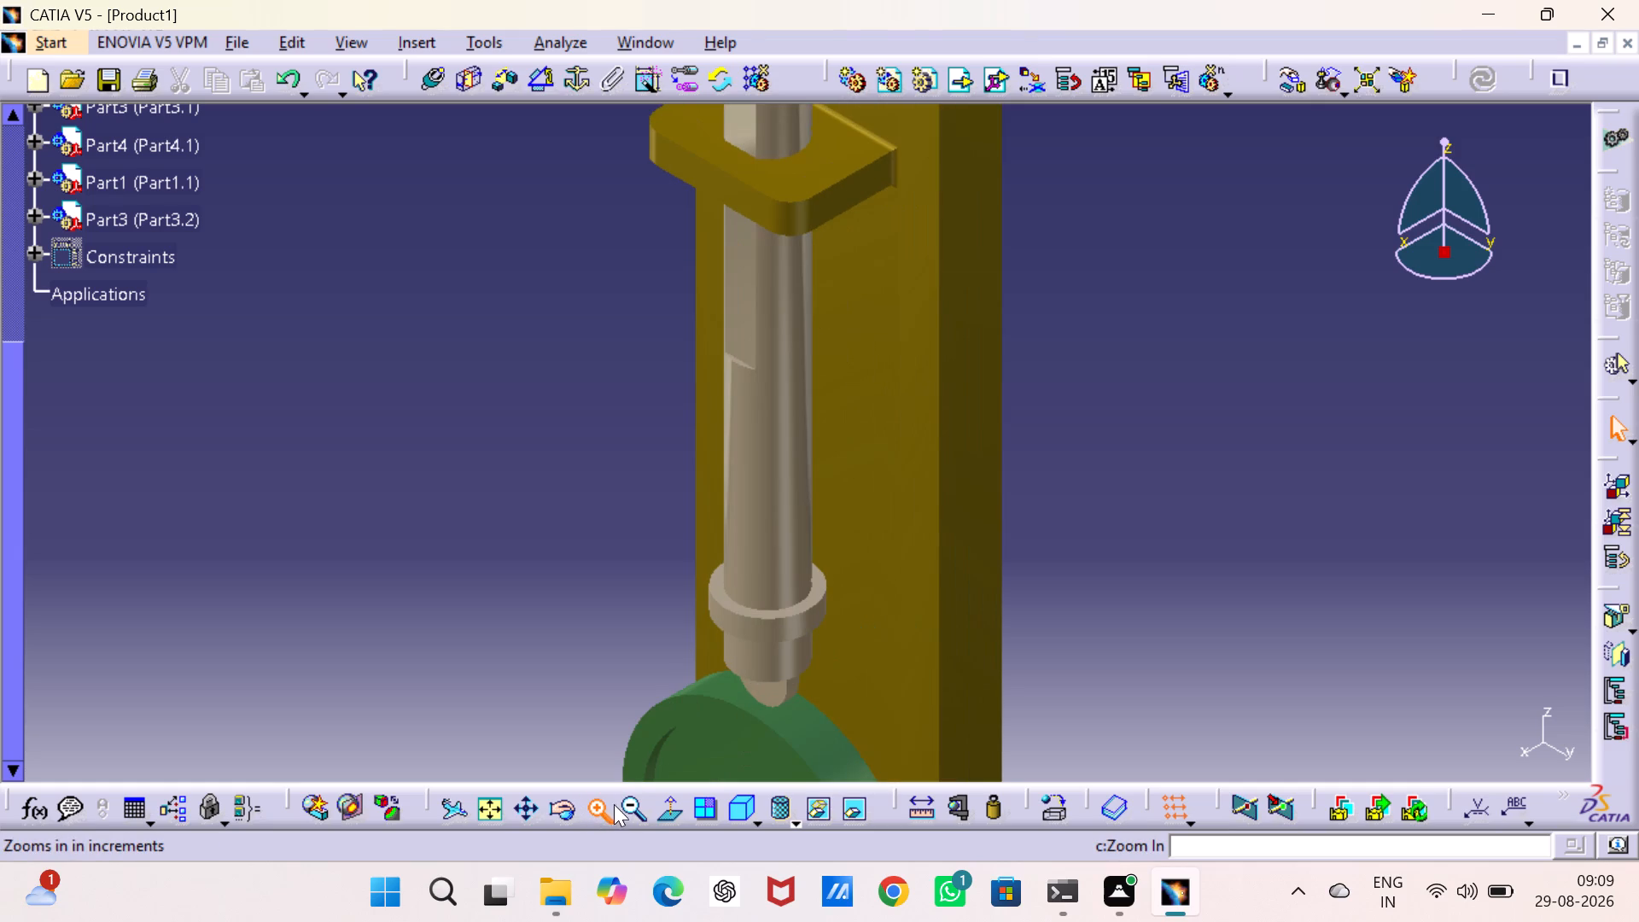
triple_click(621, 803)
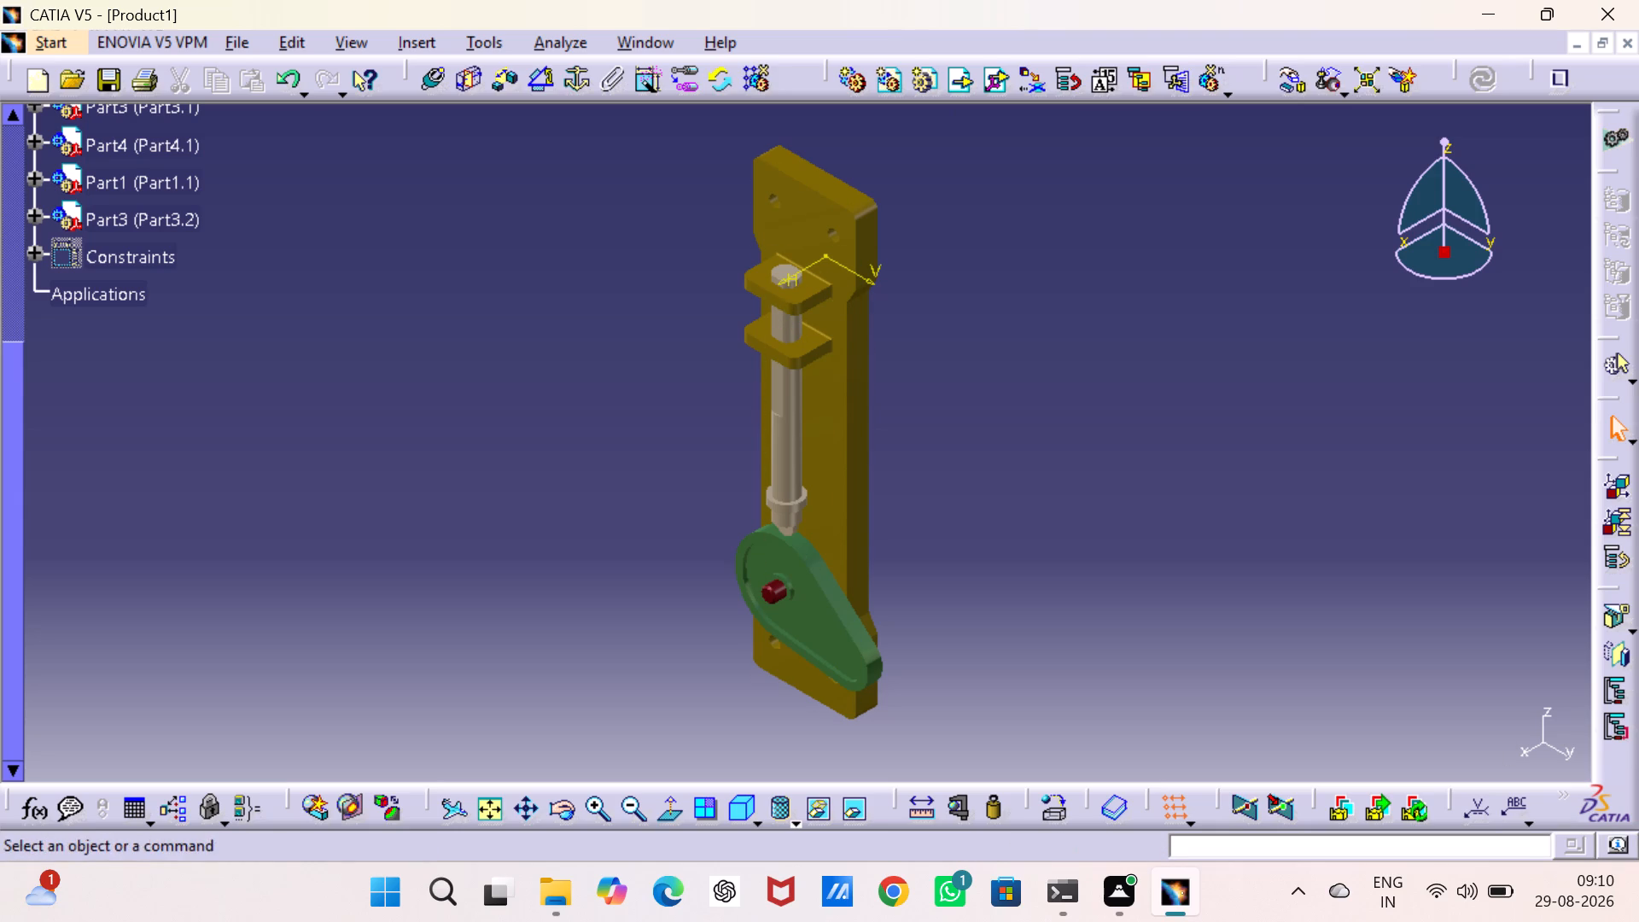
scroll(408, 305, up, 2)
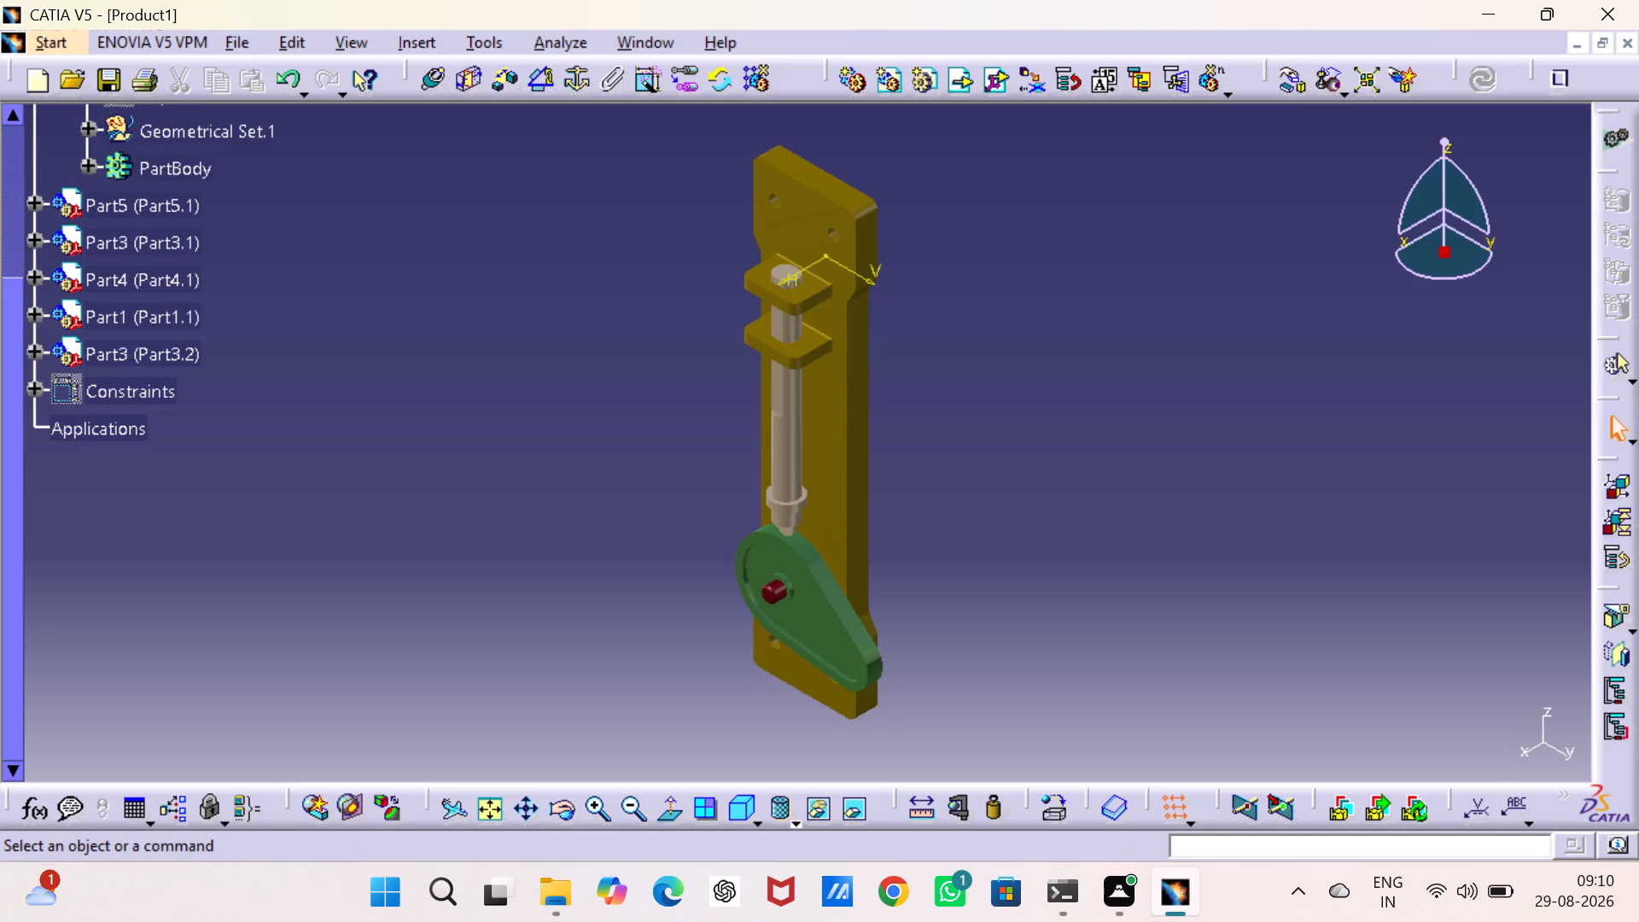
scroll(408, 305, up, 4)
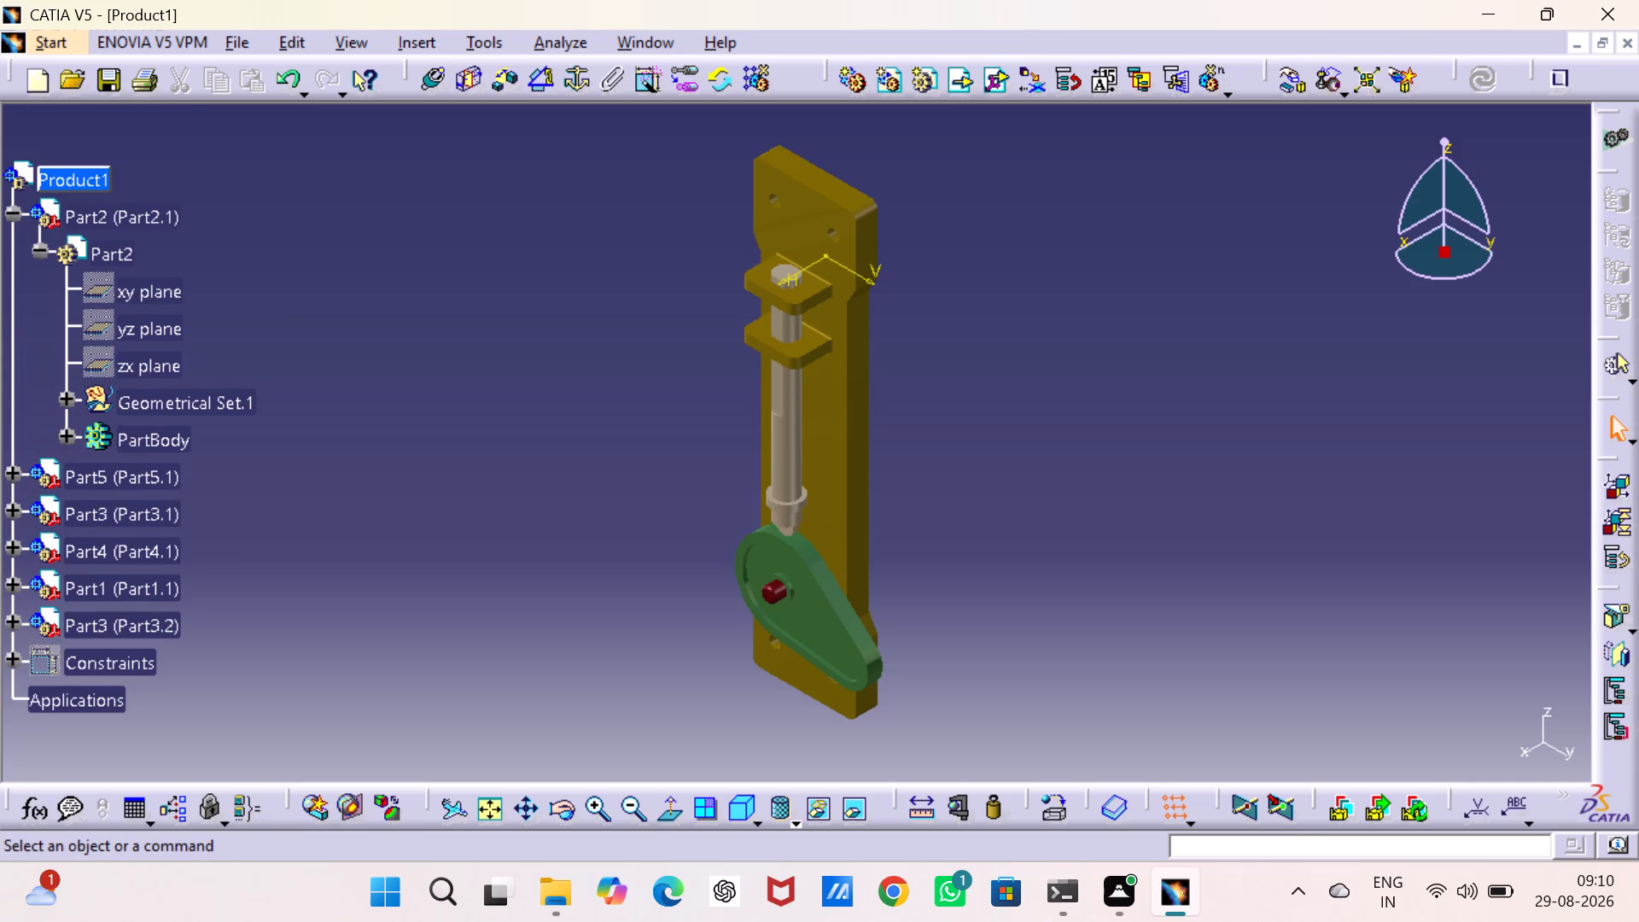
Collapse the Part2 (Part2.1) branch in the specification tree.
click(9, 214)
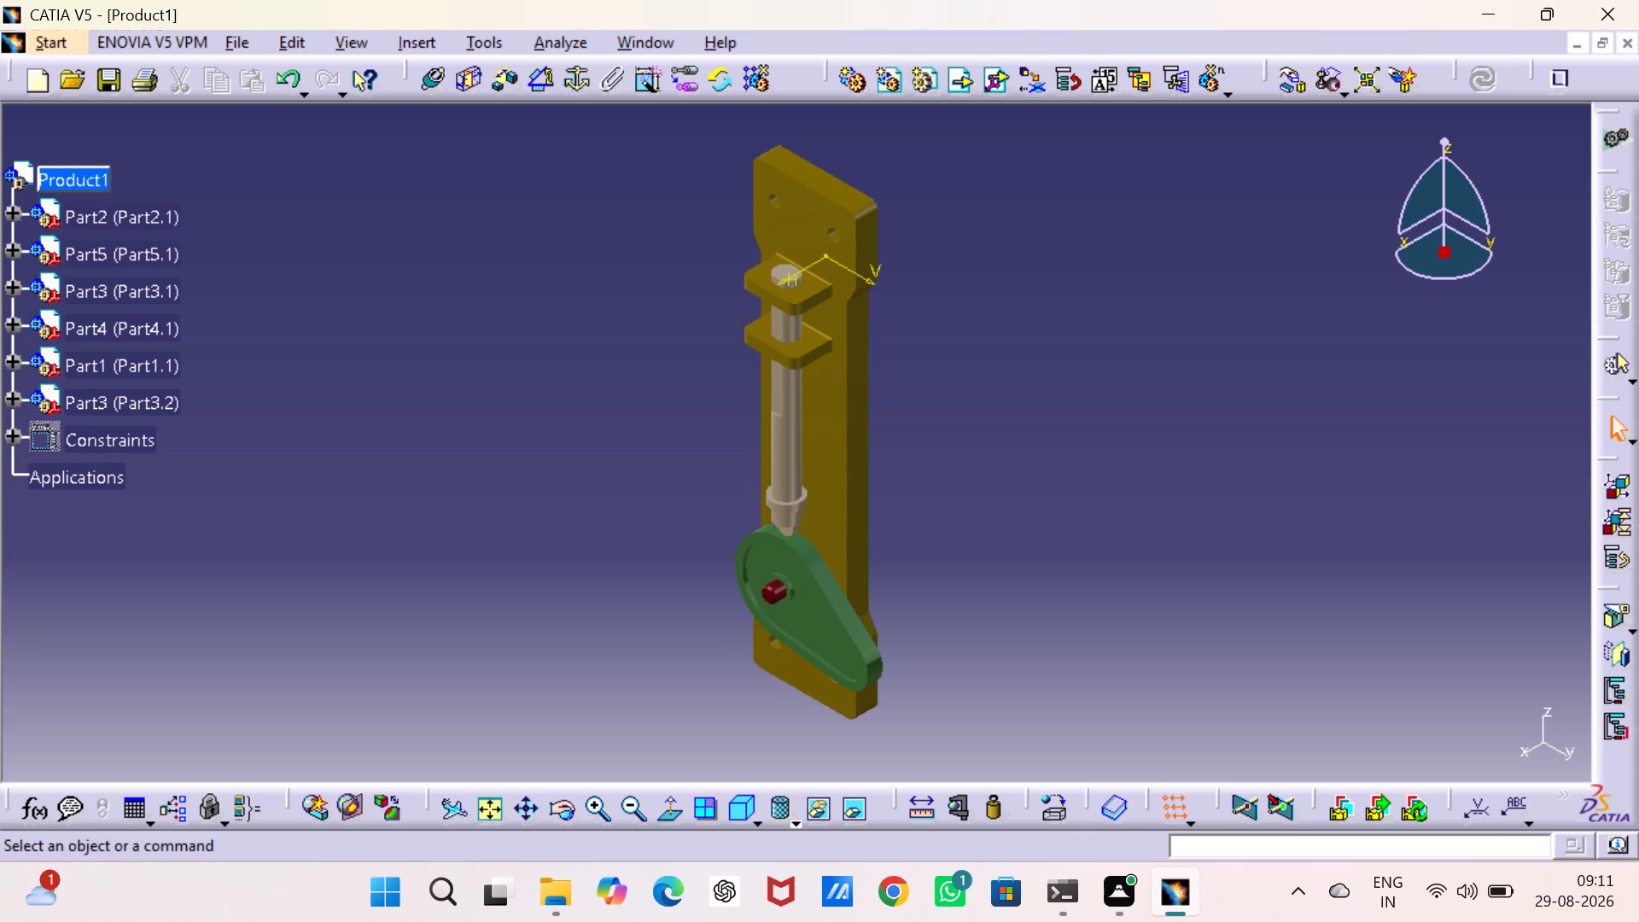
Examine the complete cam-and-follower assembly from the front, back, sides and end of the base plate.
middle_drag(693, 456, 743, 452)
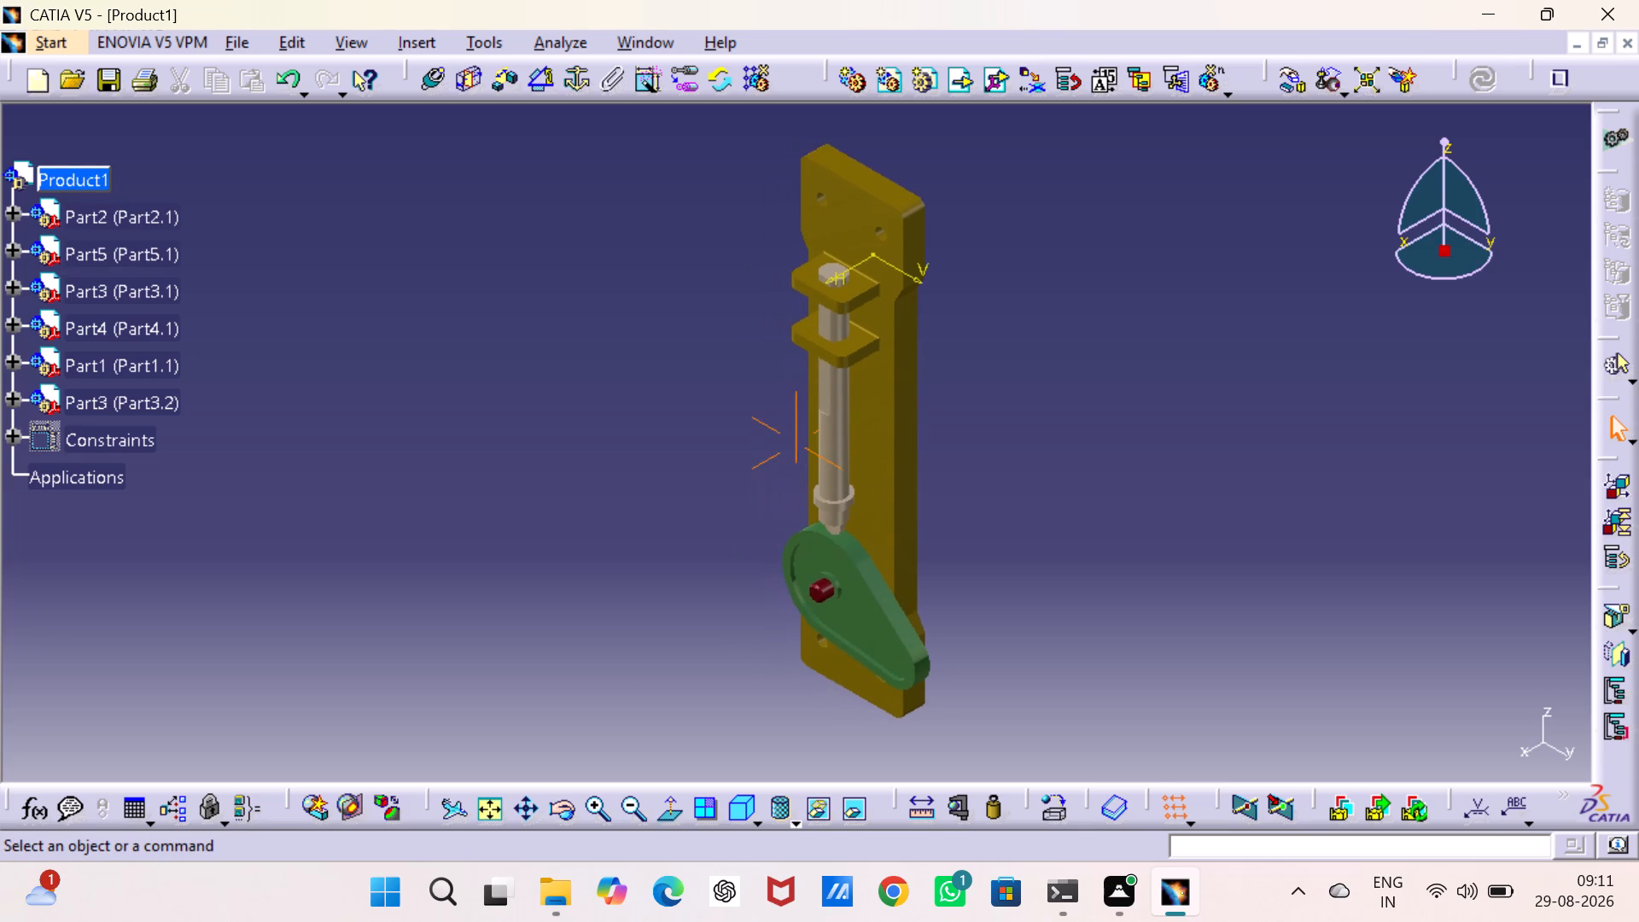
middle_drag(743, 452, 1082, 569)
right_drag(743, 453, 1082, 569)
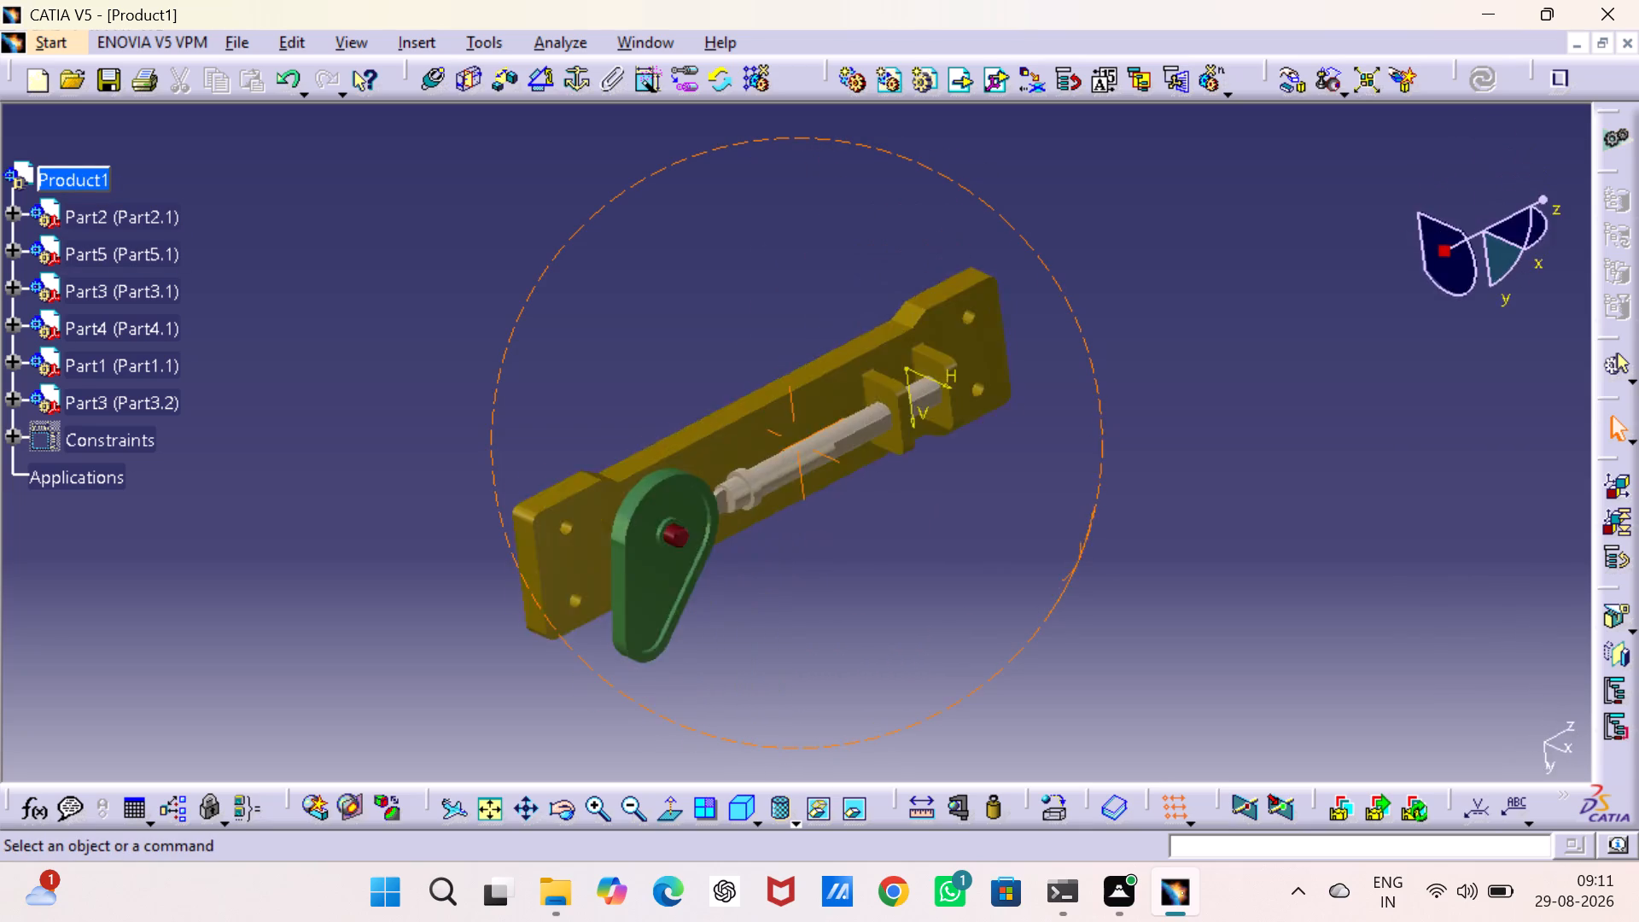
right_drag(1082, 569, 589, 347)
middle_drag(1082, 569, 589, 347)
middle_drag(887, 544, 810, 280)
right_drag(888, 541, 810, 280)
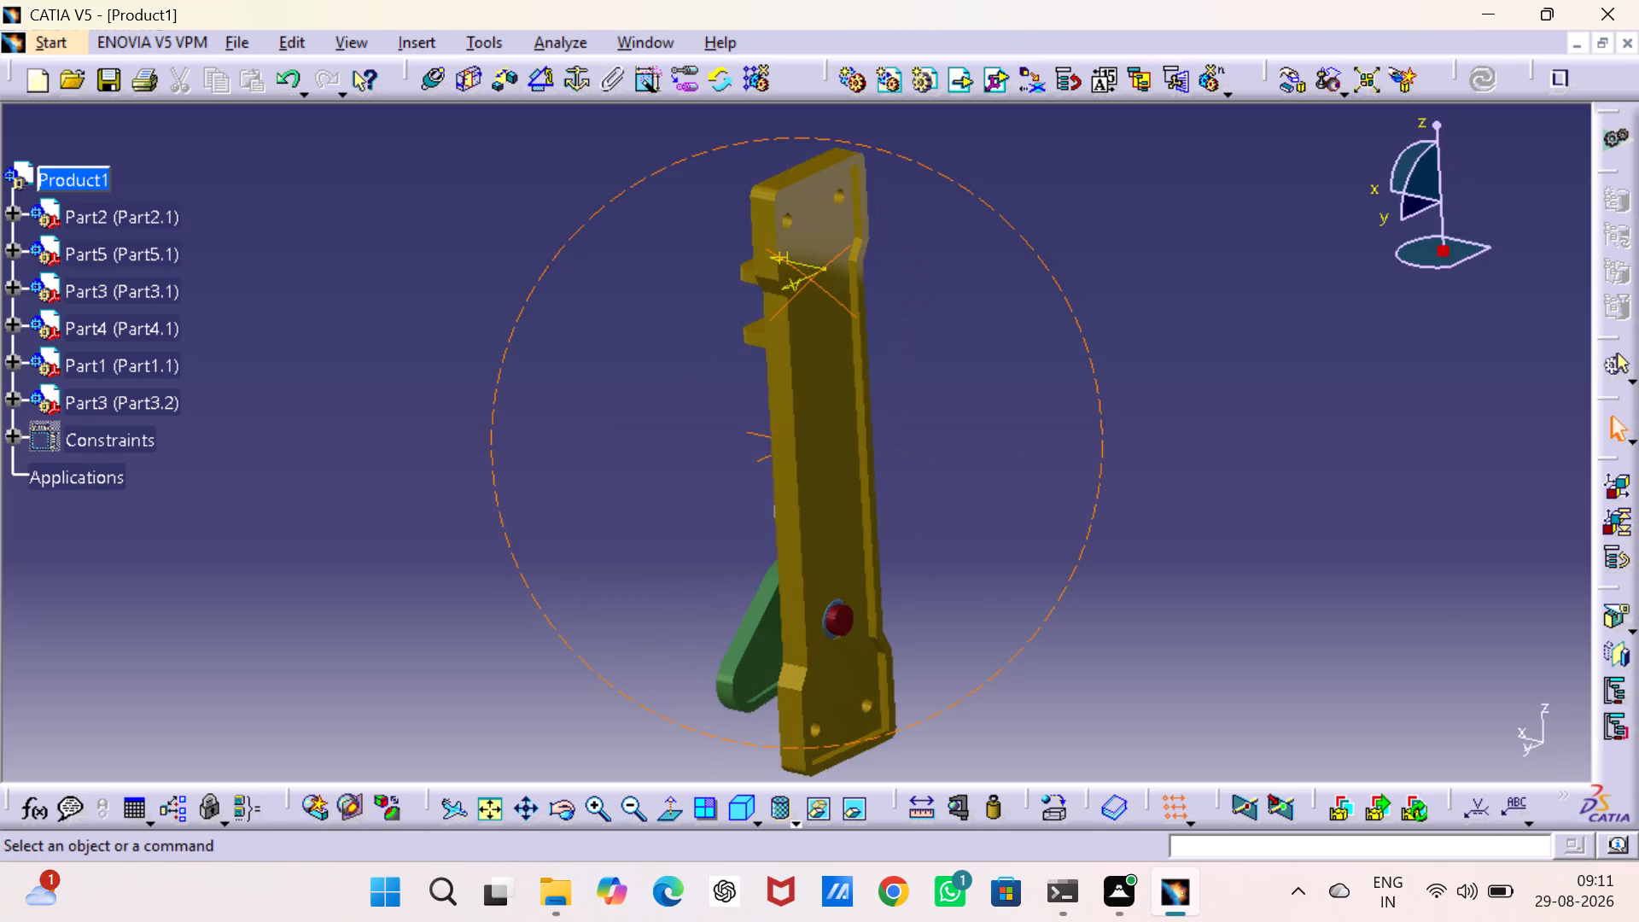
middle_drag(810, 280, 969, 505)
right_drag(810, 280, 969, 505)
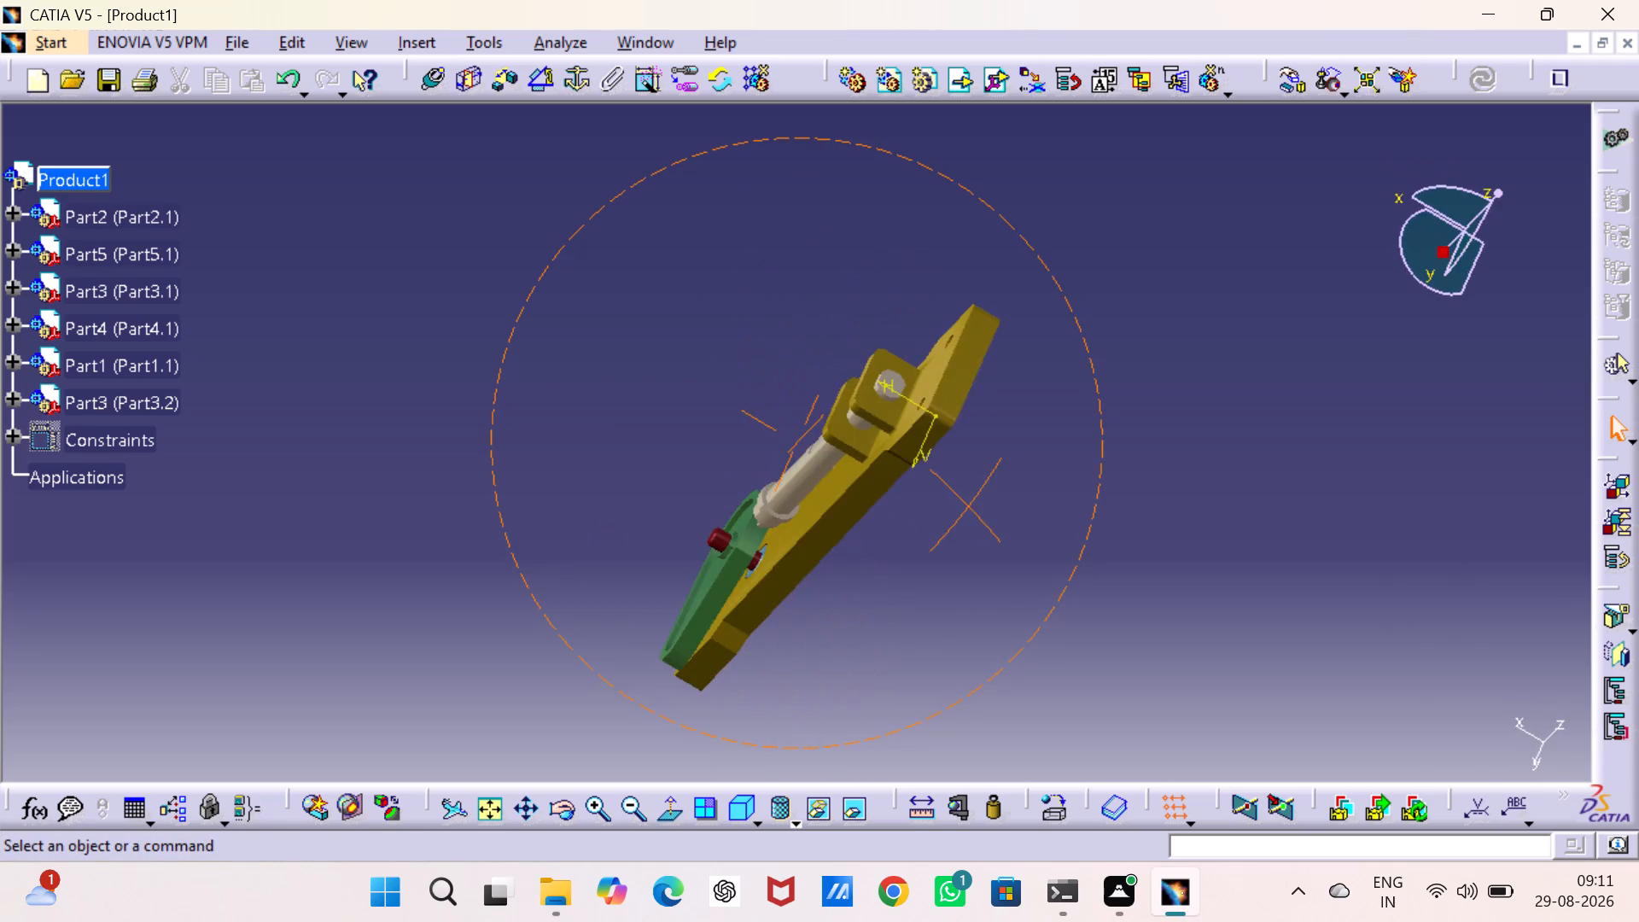
middle_drag(969, 505, 906, 535)
right_drag(969, 505, 906, 535)
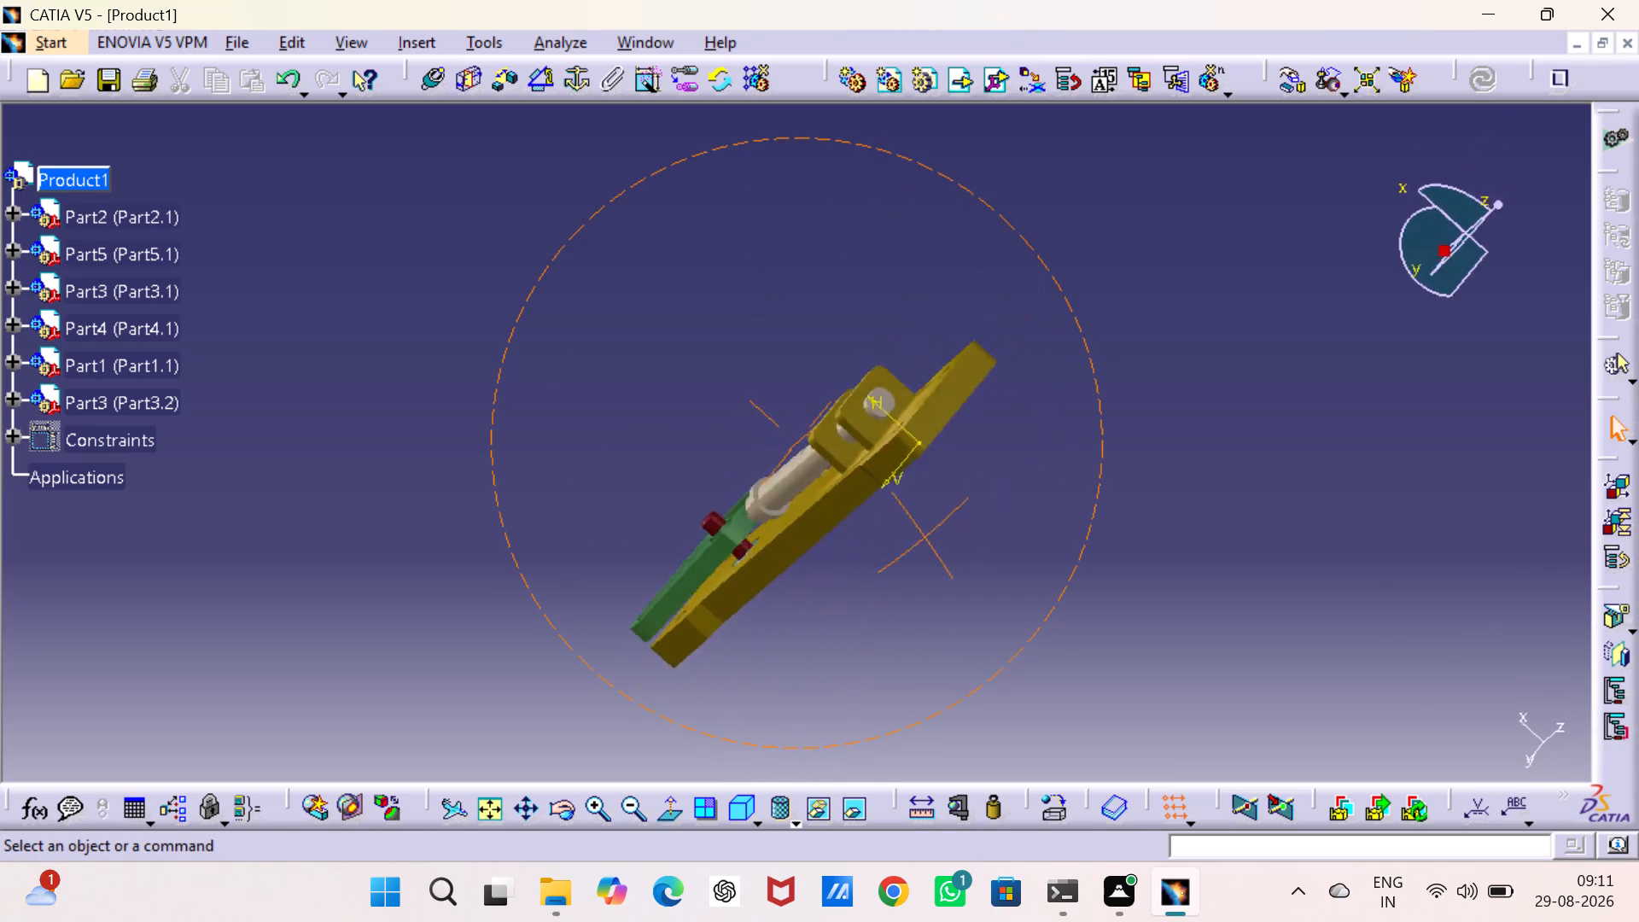
middle_drag(906, 535, 1039, 534)
right_drag(906, 535, 1039, 534)
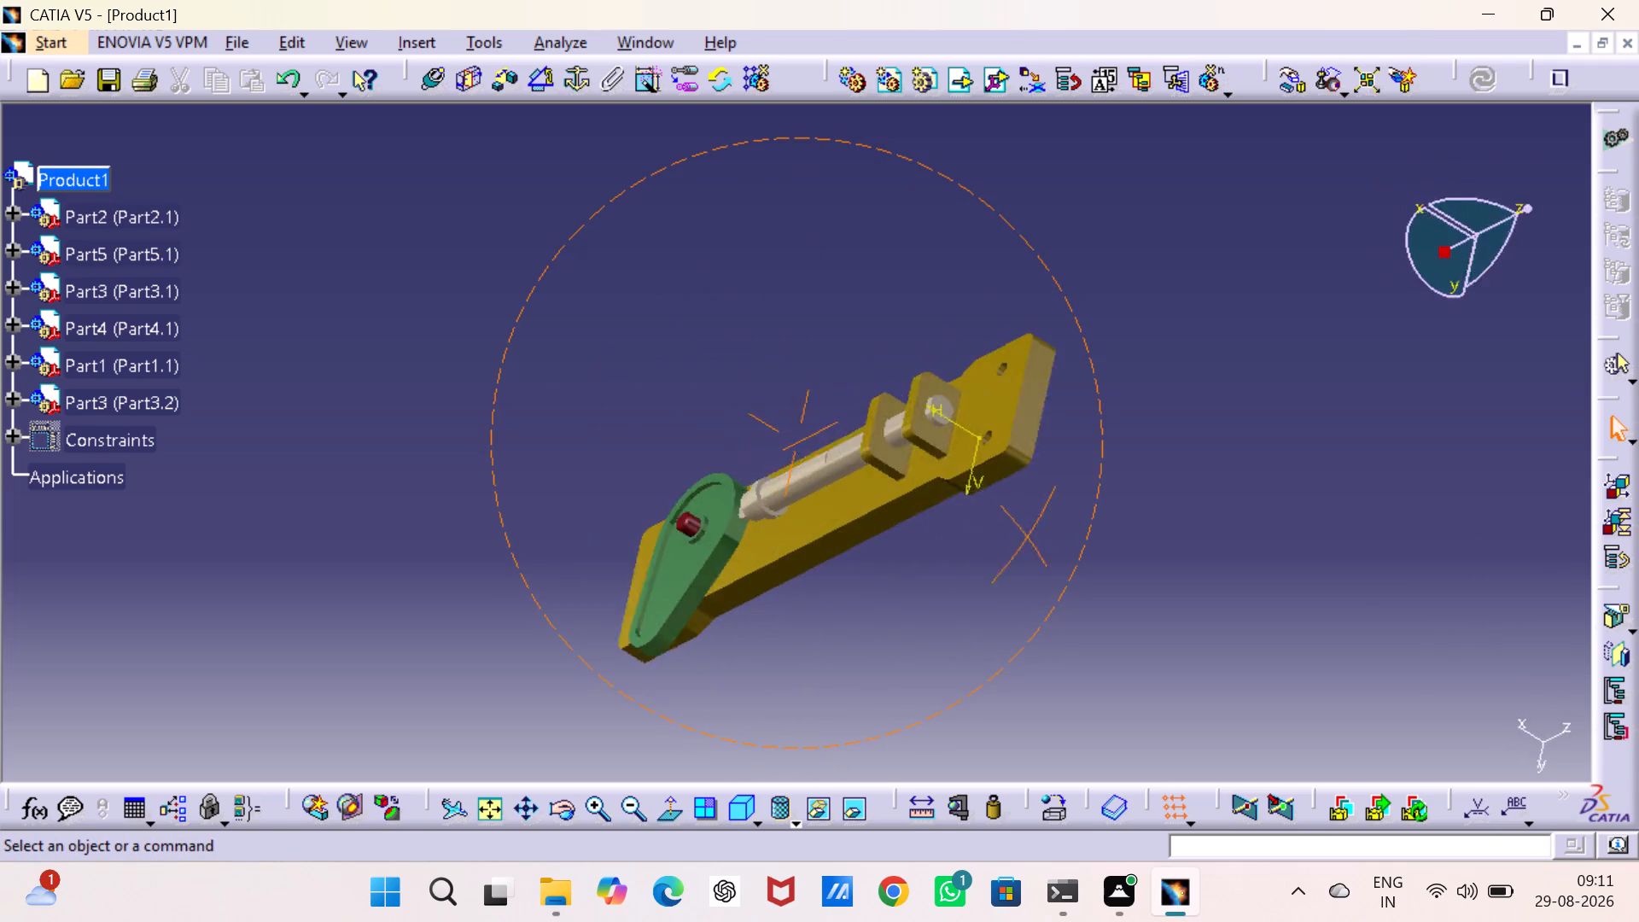
right_drag(1039, 534, 1075, 534)
middle_drag(1039, 534, 1075, 534)
middle_drag(972, 559, 961, 540)
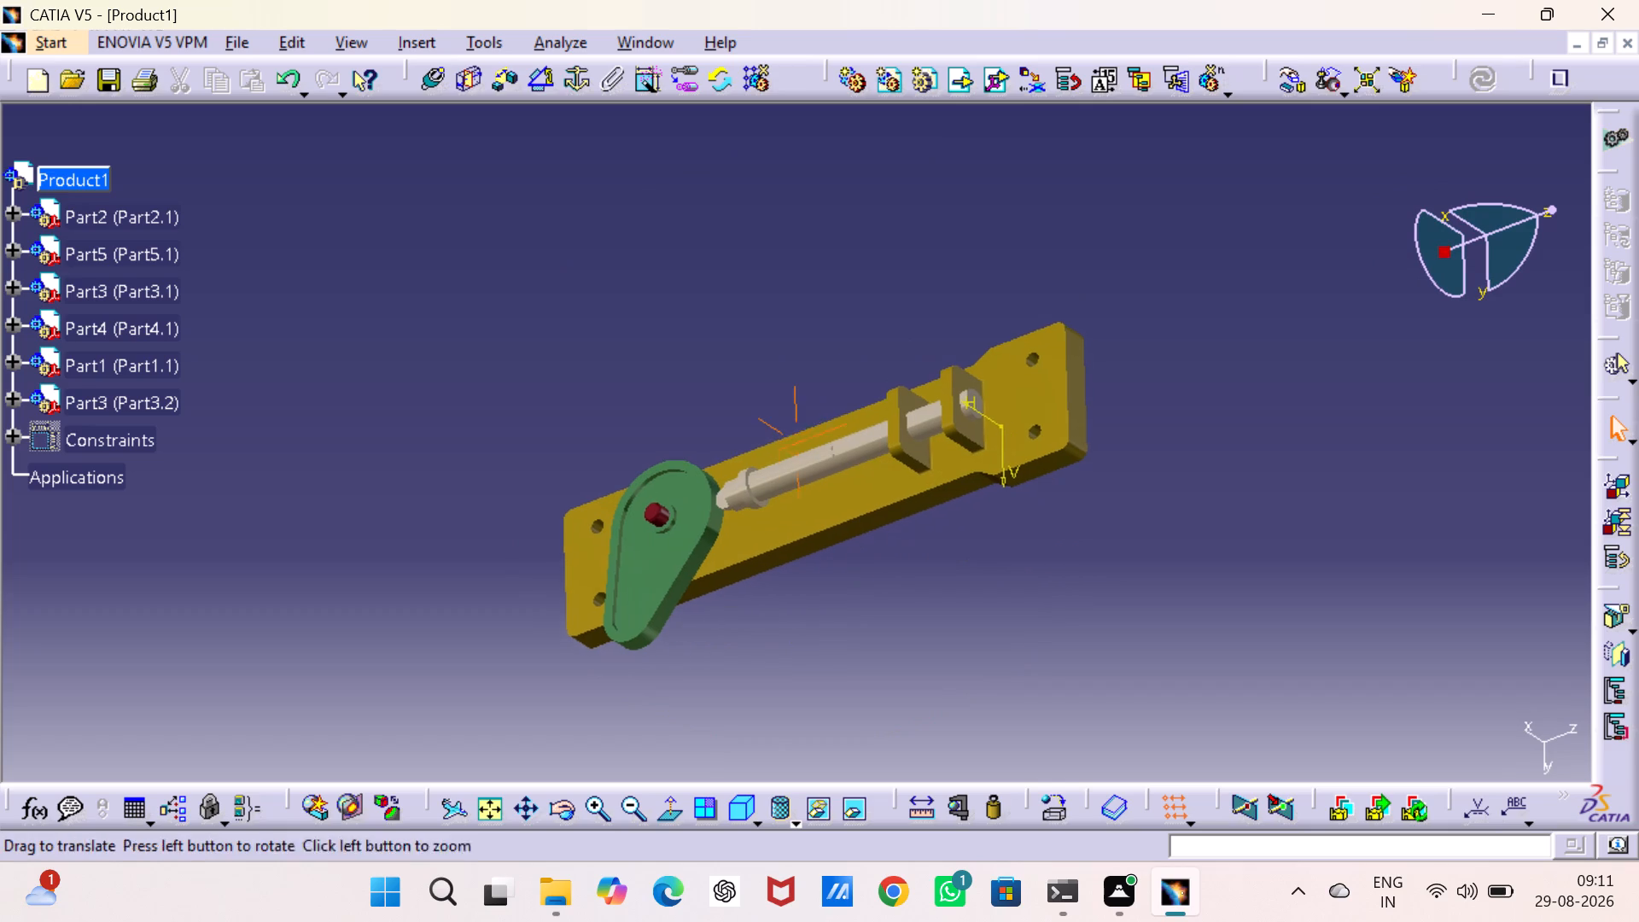
middle_drag(961, 540, 650, 388)
right_drag(960, 538, 650, 388)
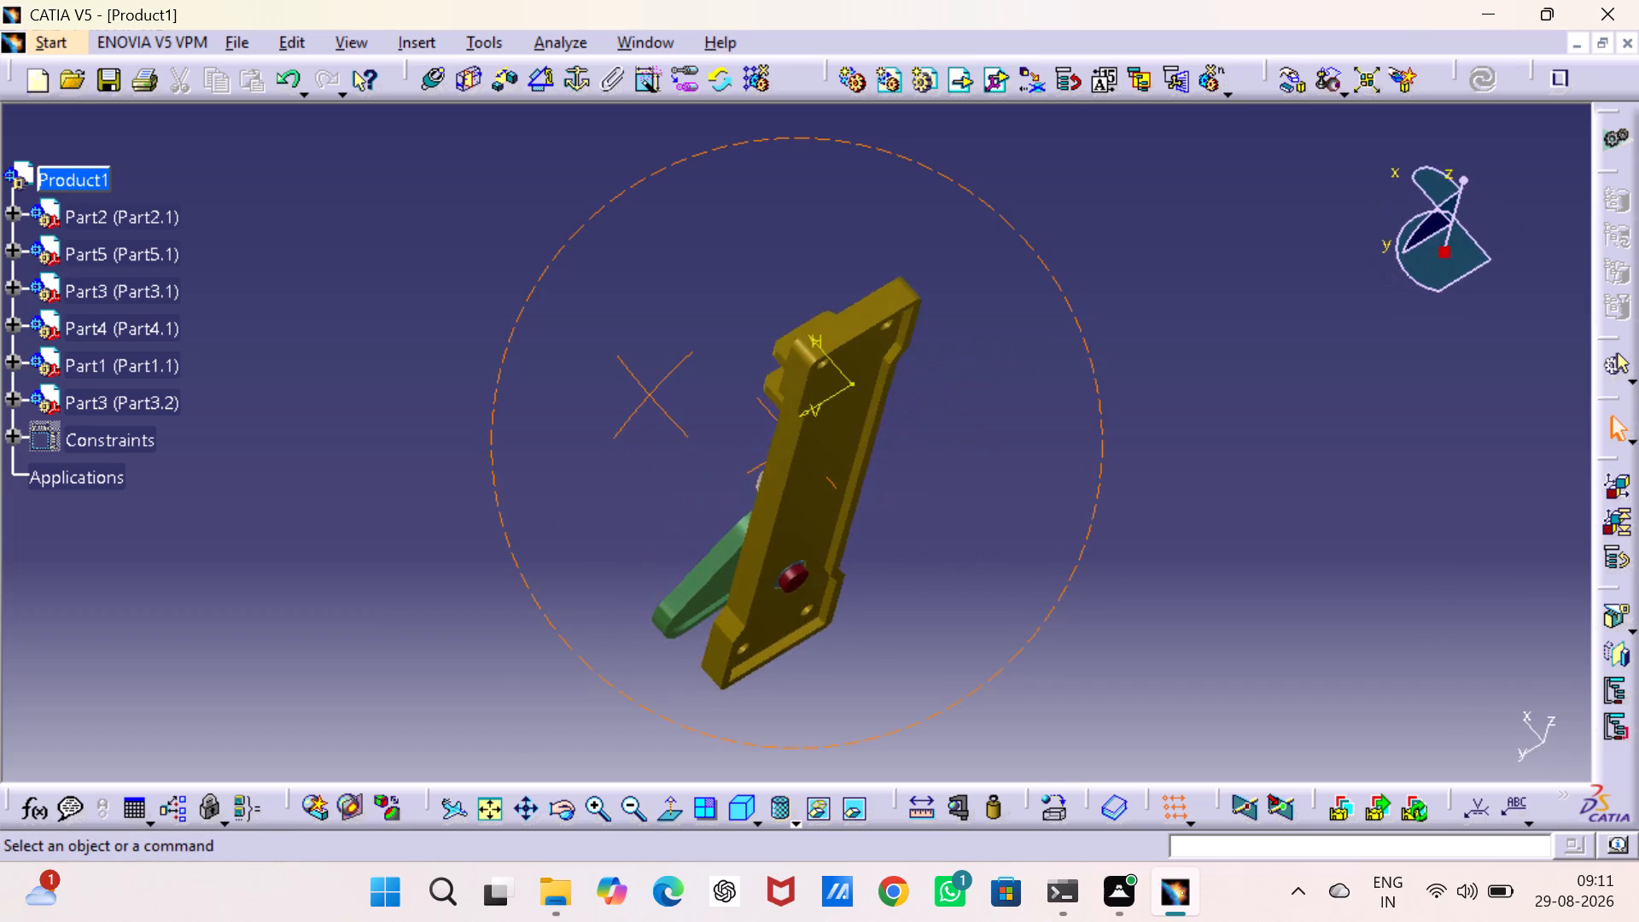
middle_drag(650, 388, 766, 397)
right_drag(650, 388, 766, 397)
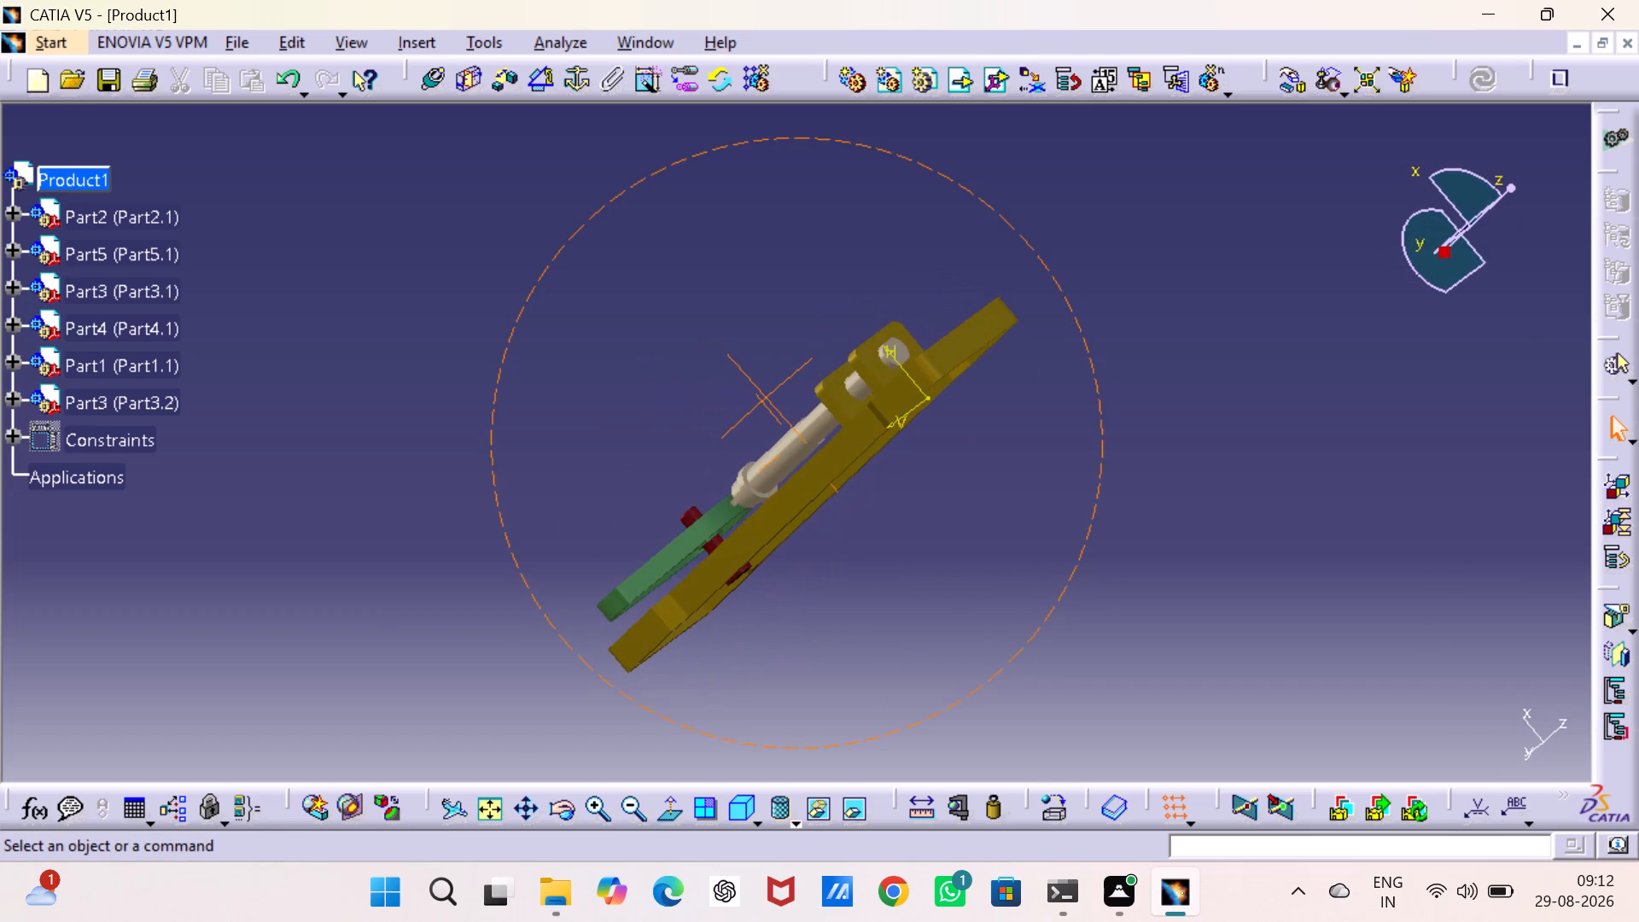
middle_drag(766, 397, 766, 398)
right_drag(766, 397, 766, 398)
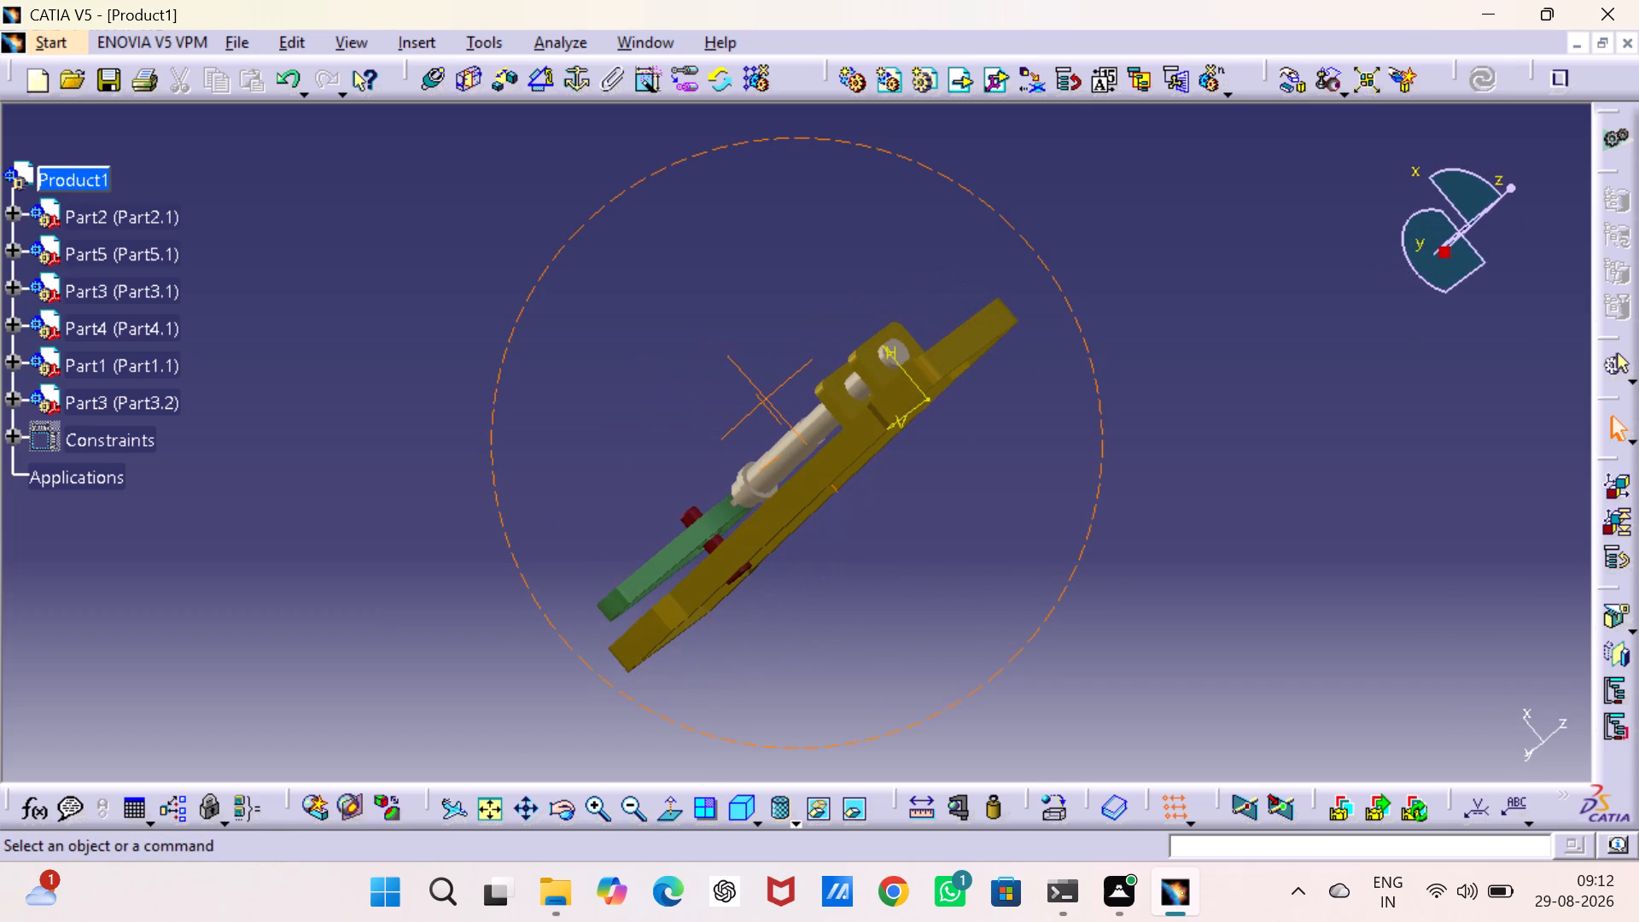
middle_drag(766, 398, 590, 592)
right_drag(766, 398, 590, 592)
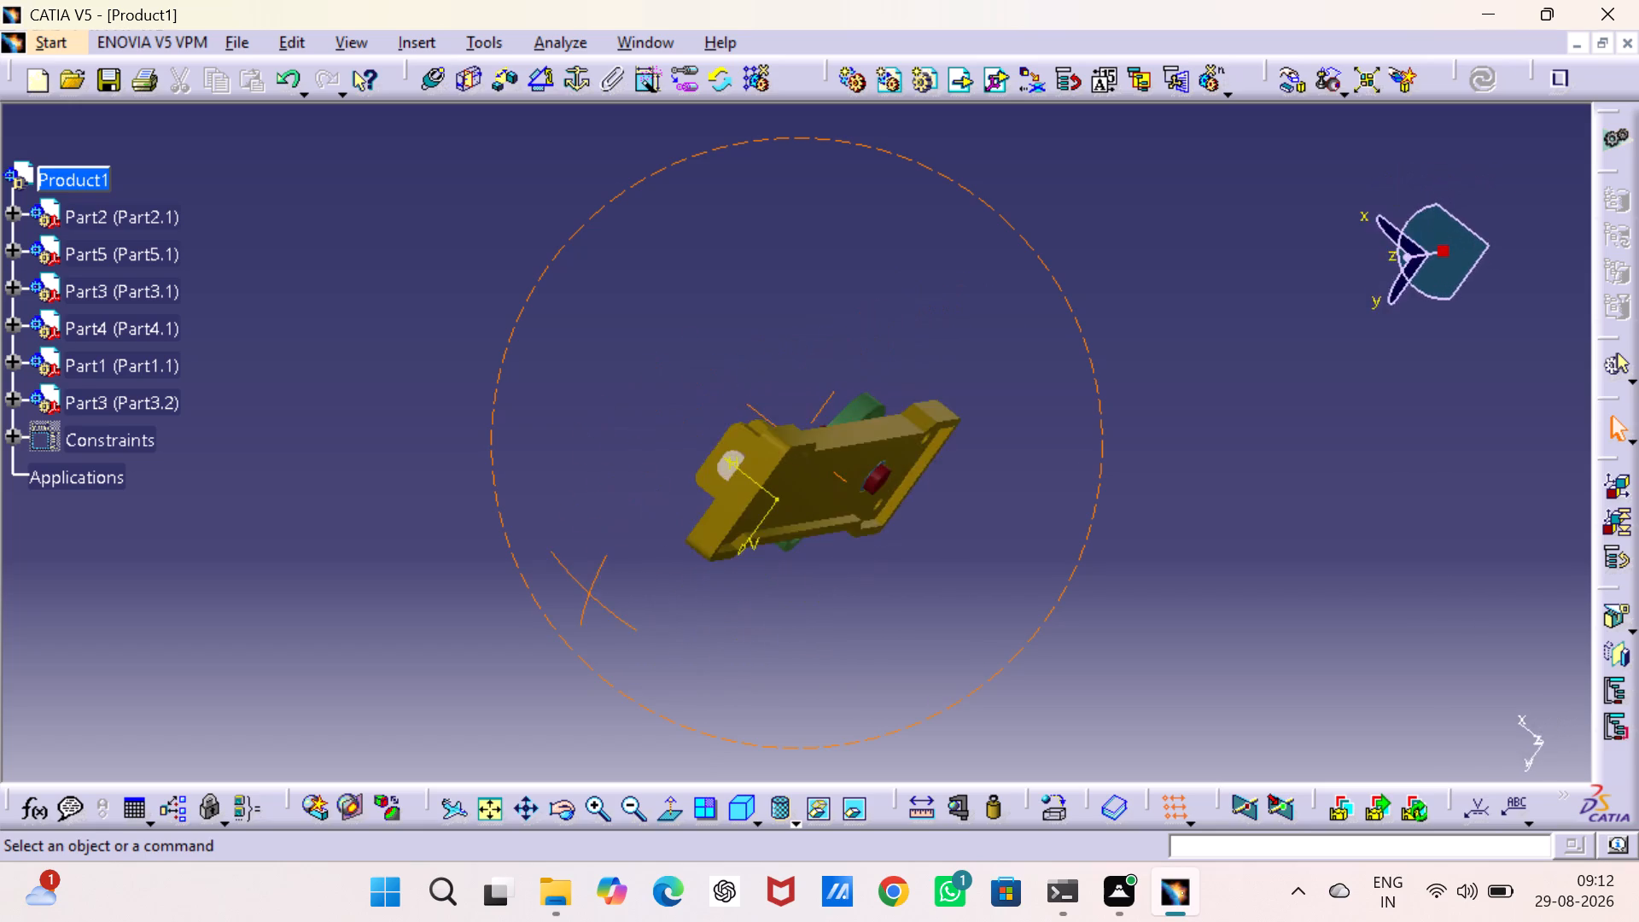
middle_drag(590, 592, 942, 418)
right_drag(590, 592, 942, 418)
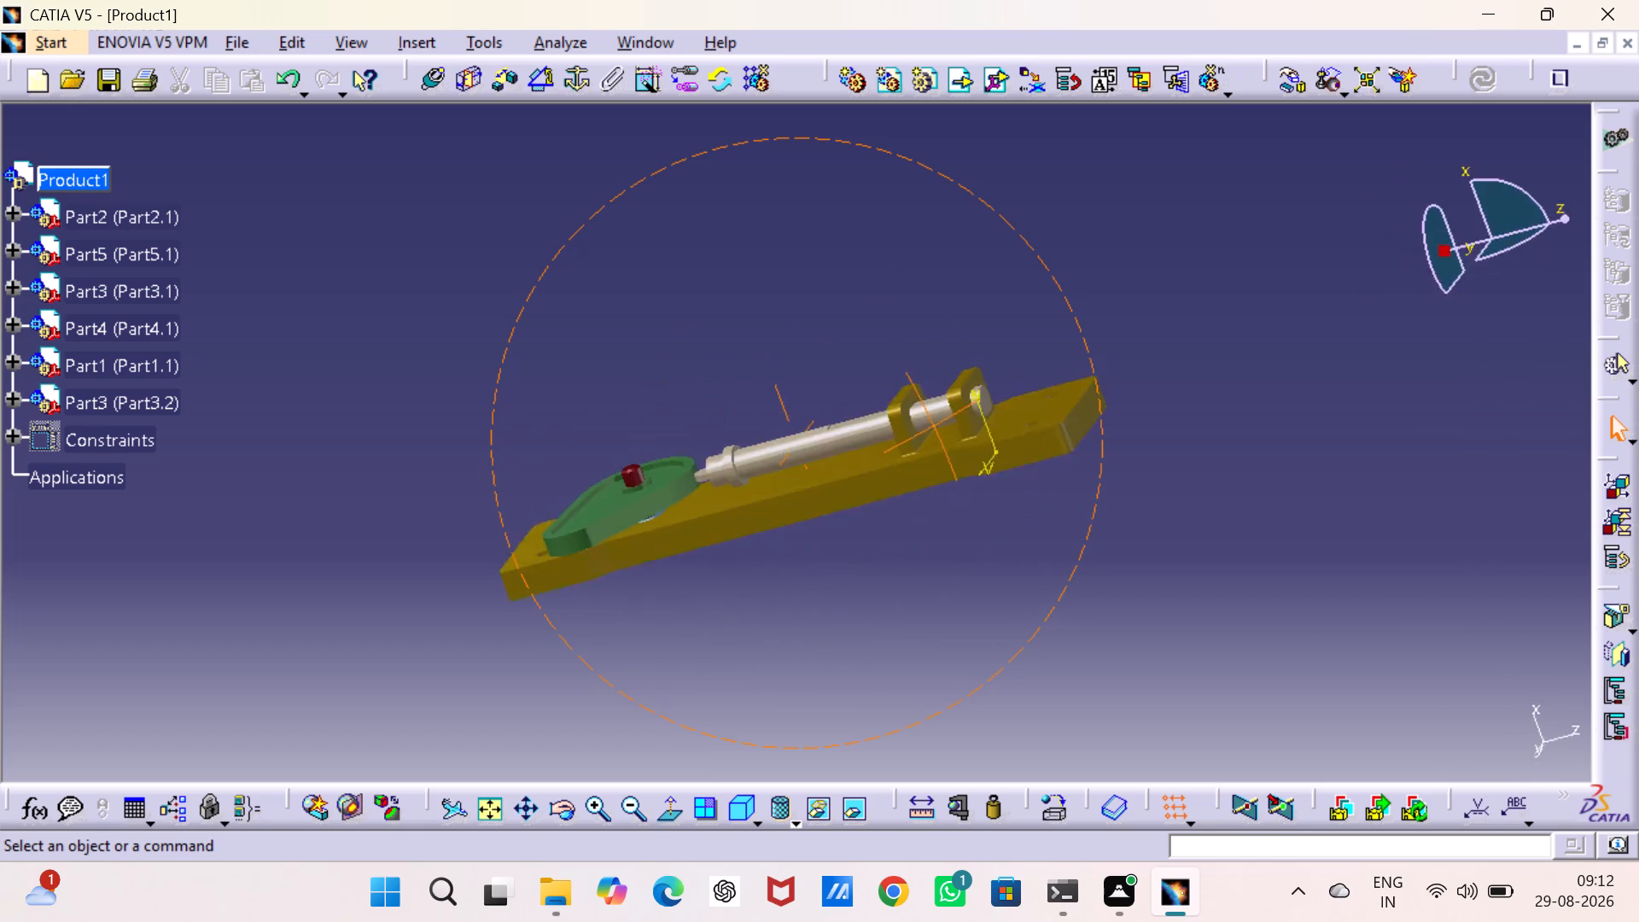
right_drag(942, 418, 802, 441)
middle_drag(942, 418, 802, 441)
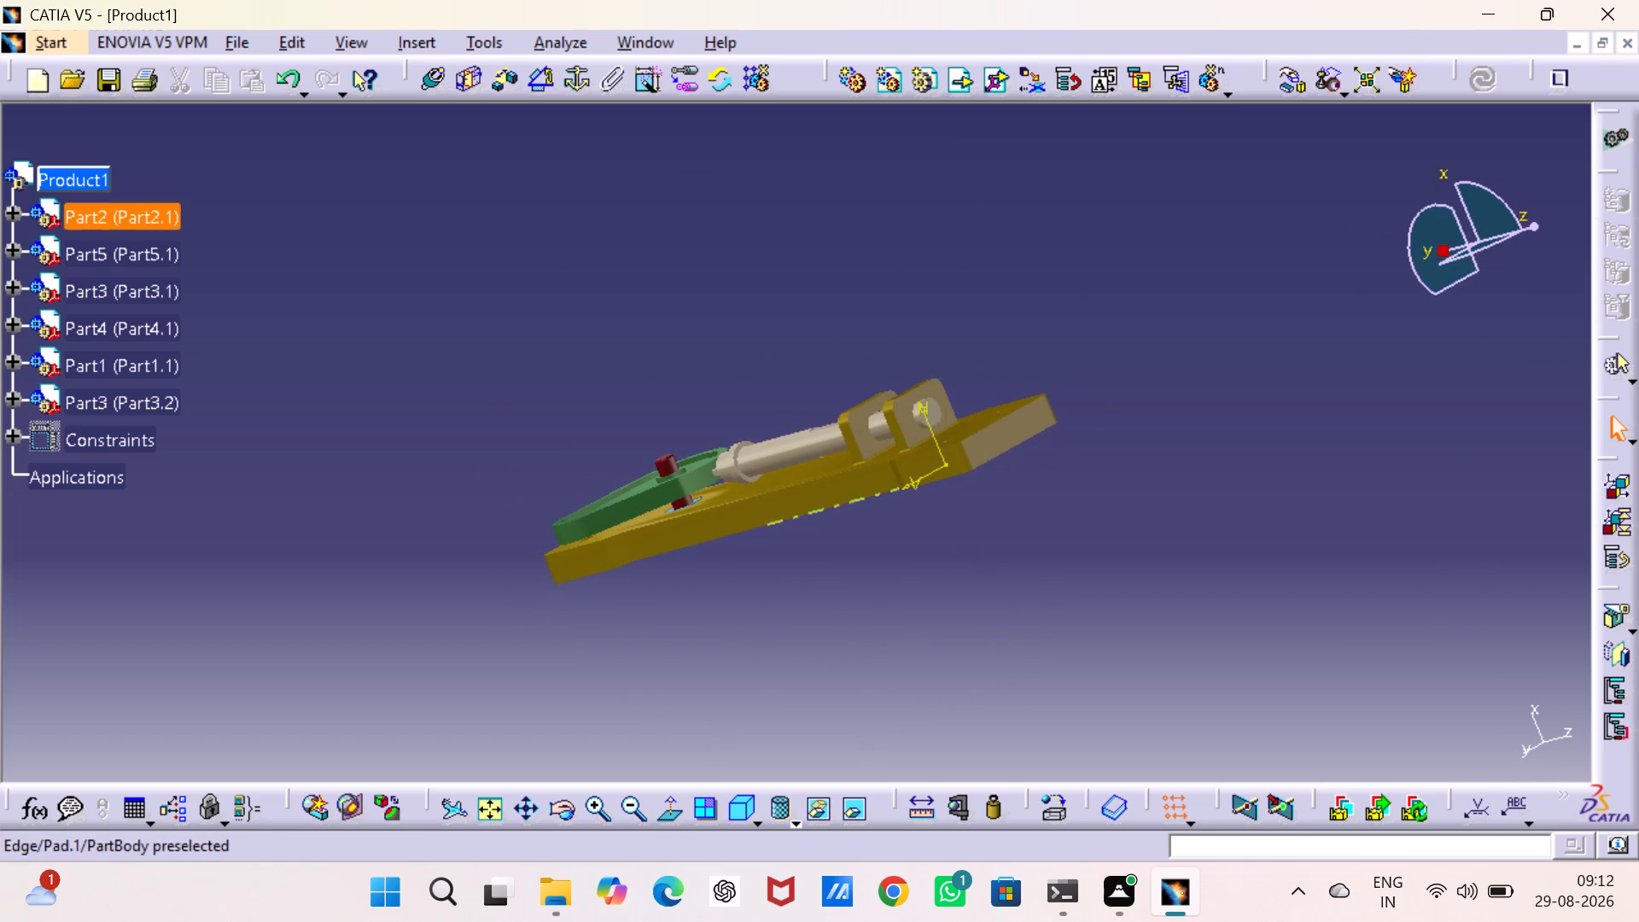
middle_drag(784, 568, 333, 447)
right_drag(784, 568, 333, 447)
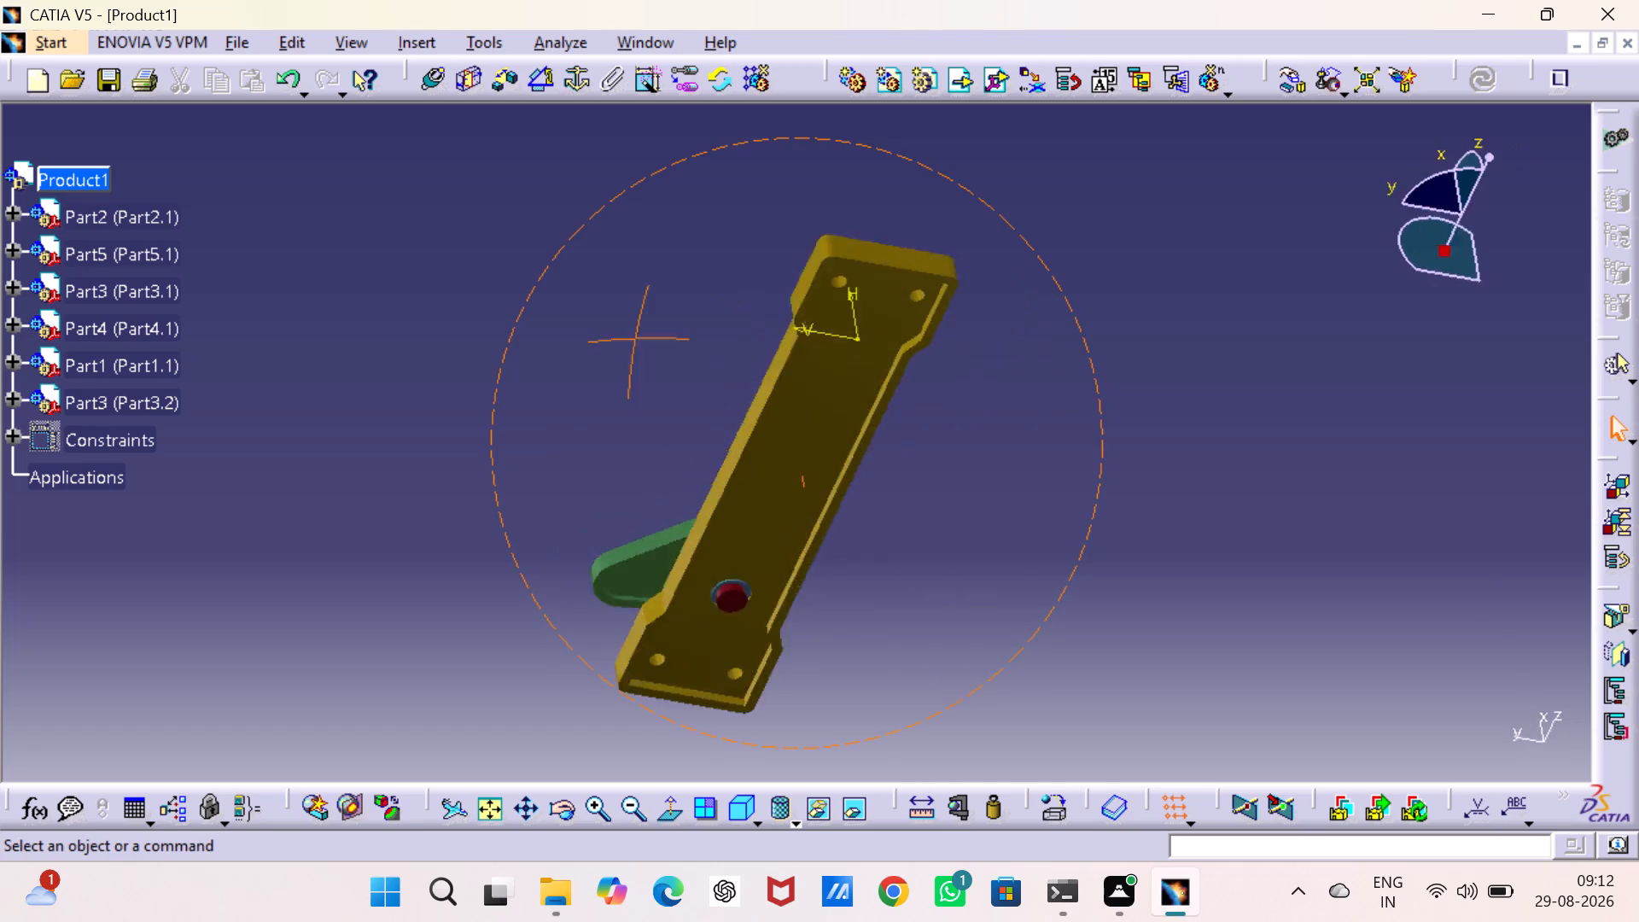
middle_drag(333, 447, 767, 525)
right_drag(333, 447, 767, 525)
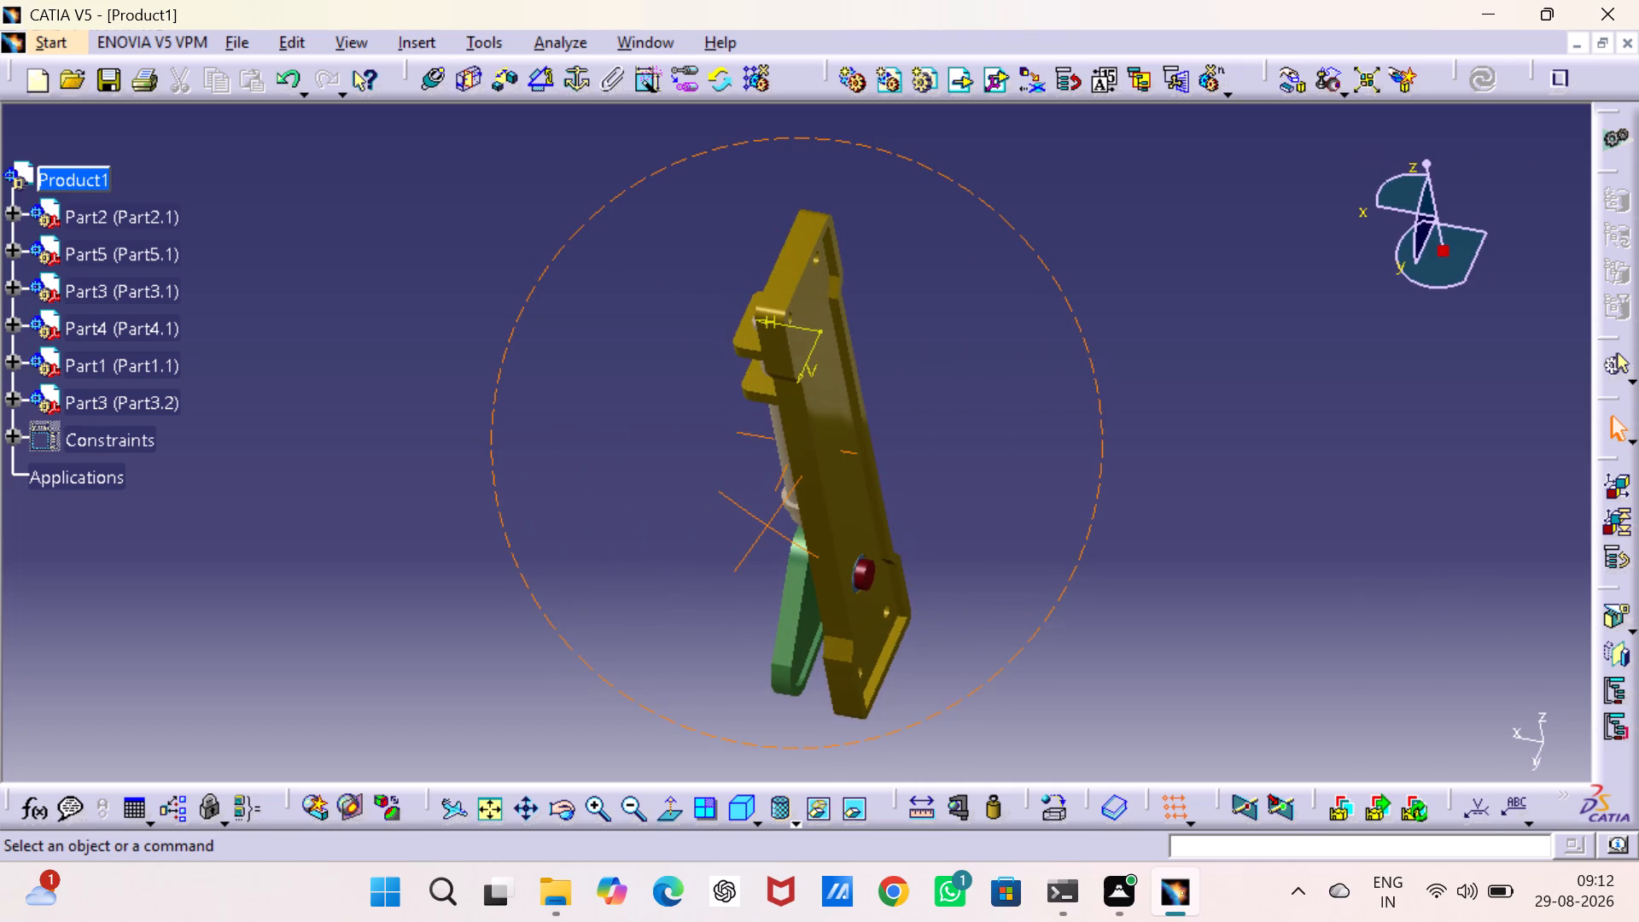
right_drag(767, 525, 774, 540)
middle_drag(767, 525, 774, 540)
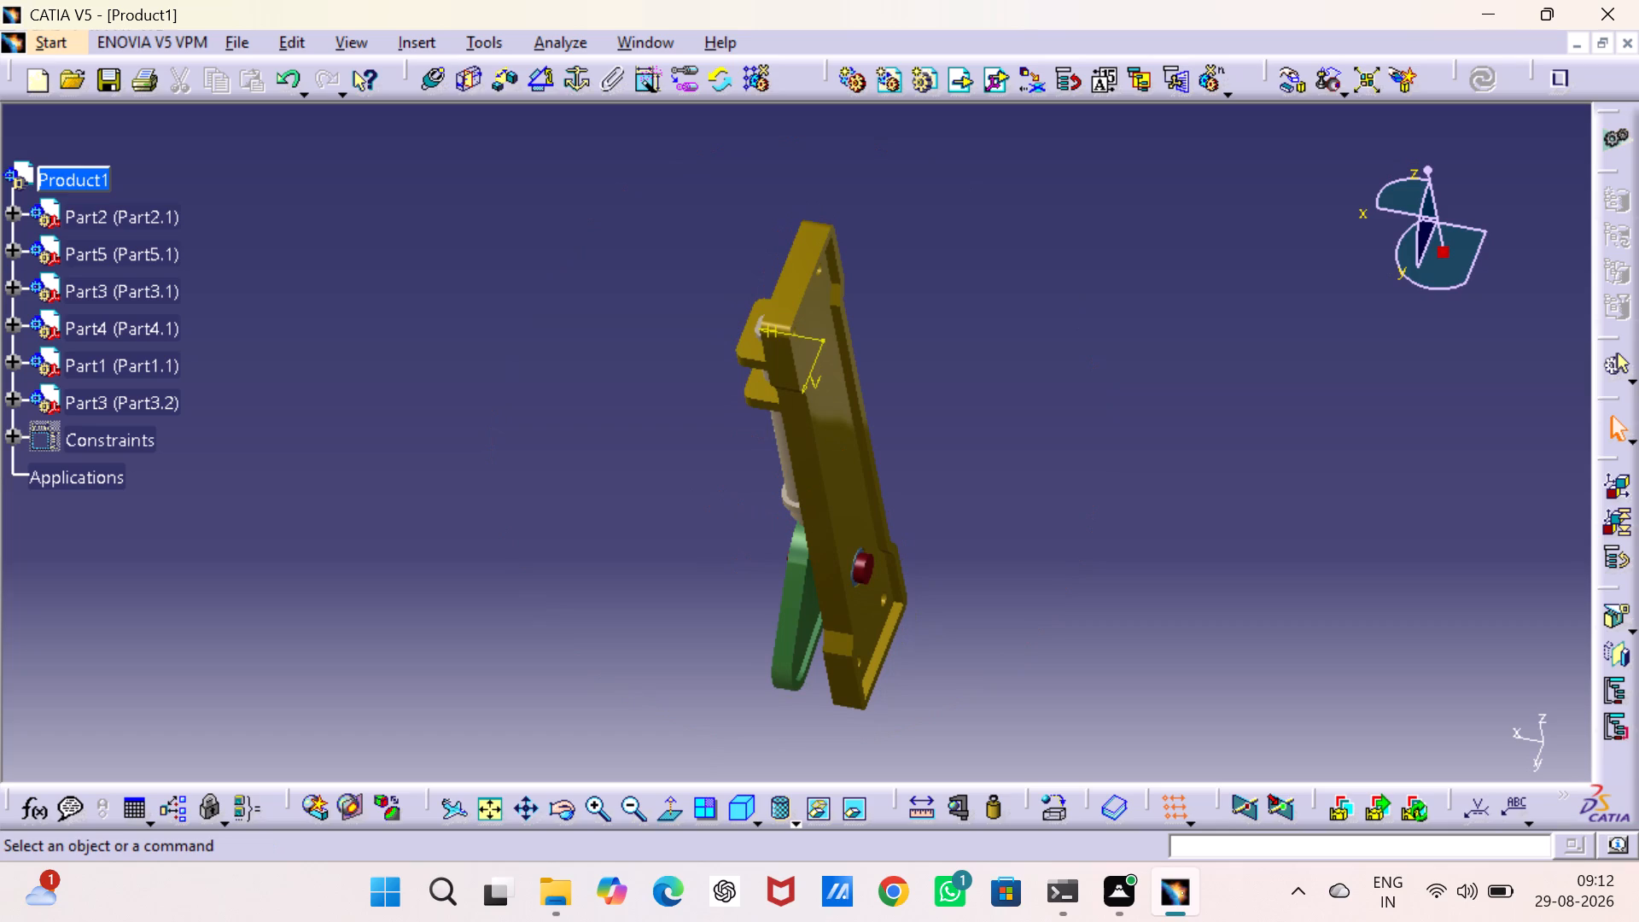
middle_drag(738, 576, 793, 400)
right_drag(738, 576, 793, 400)
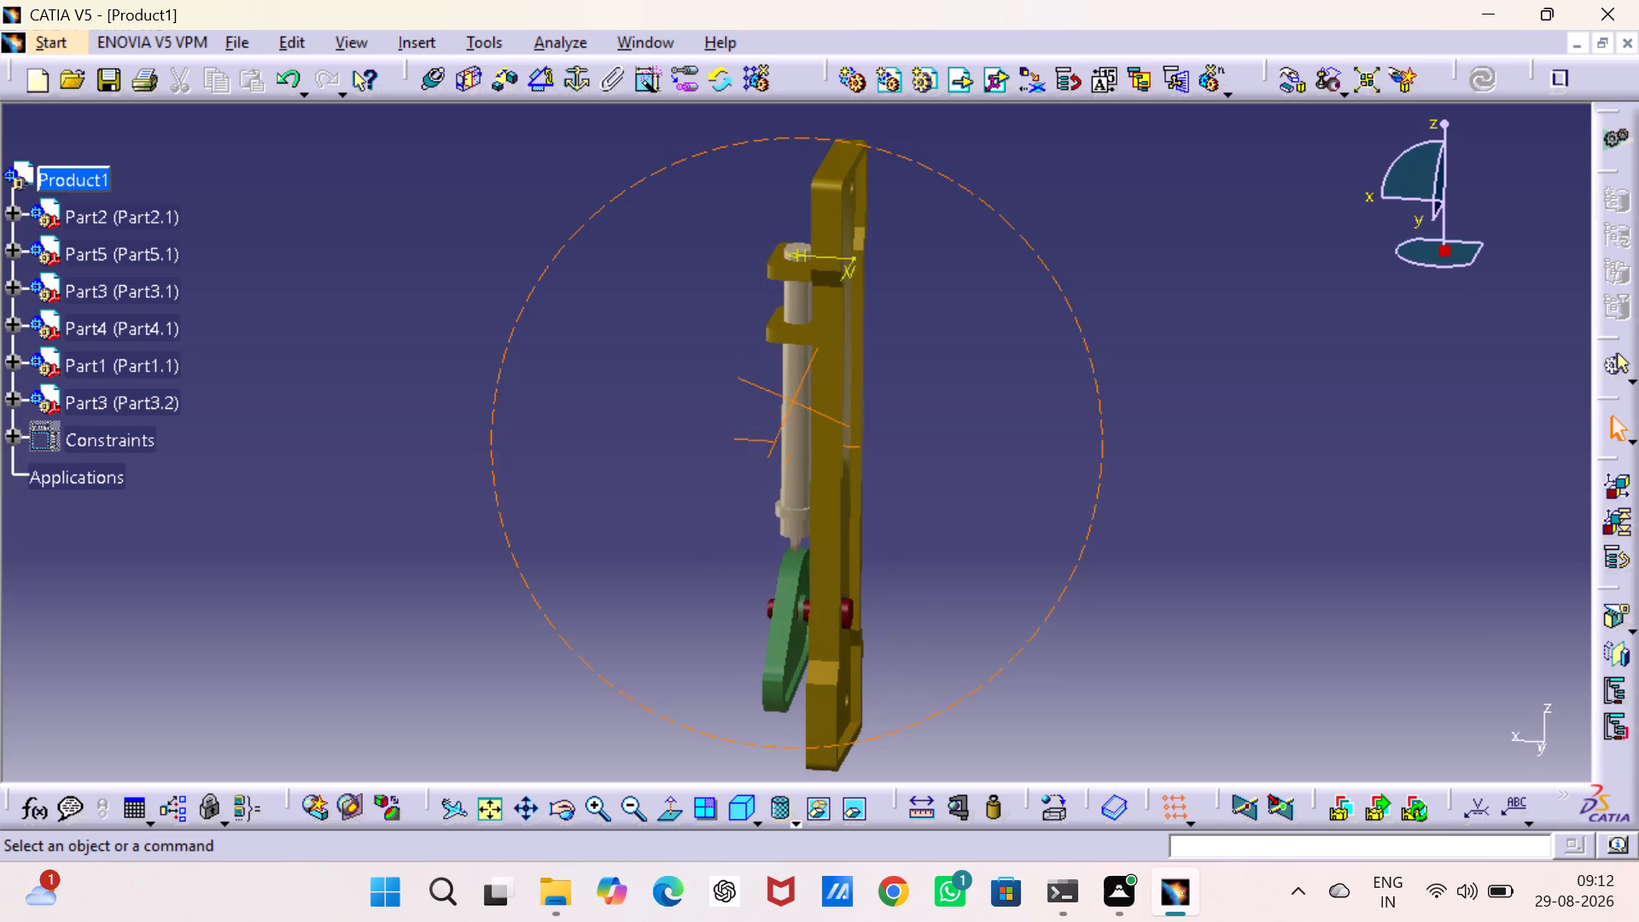
right_drag(793, 400, 1265, 520)
middle_drag(793, 400, 1298, 528)
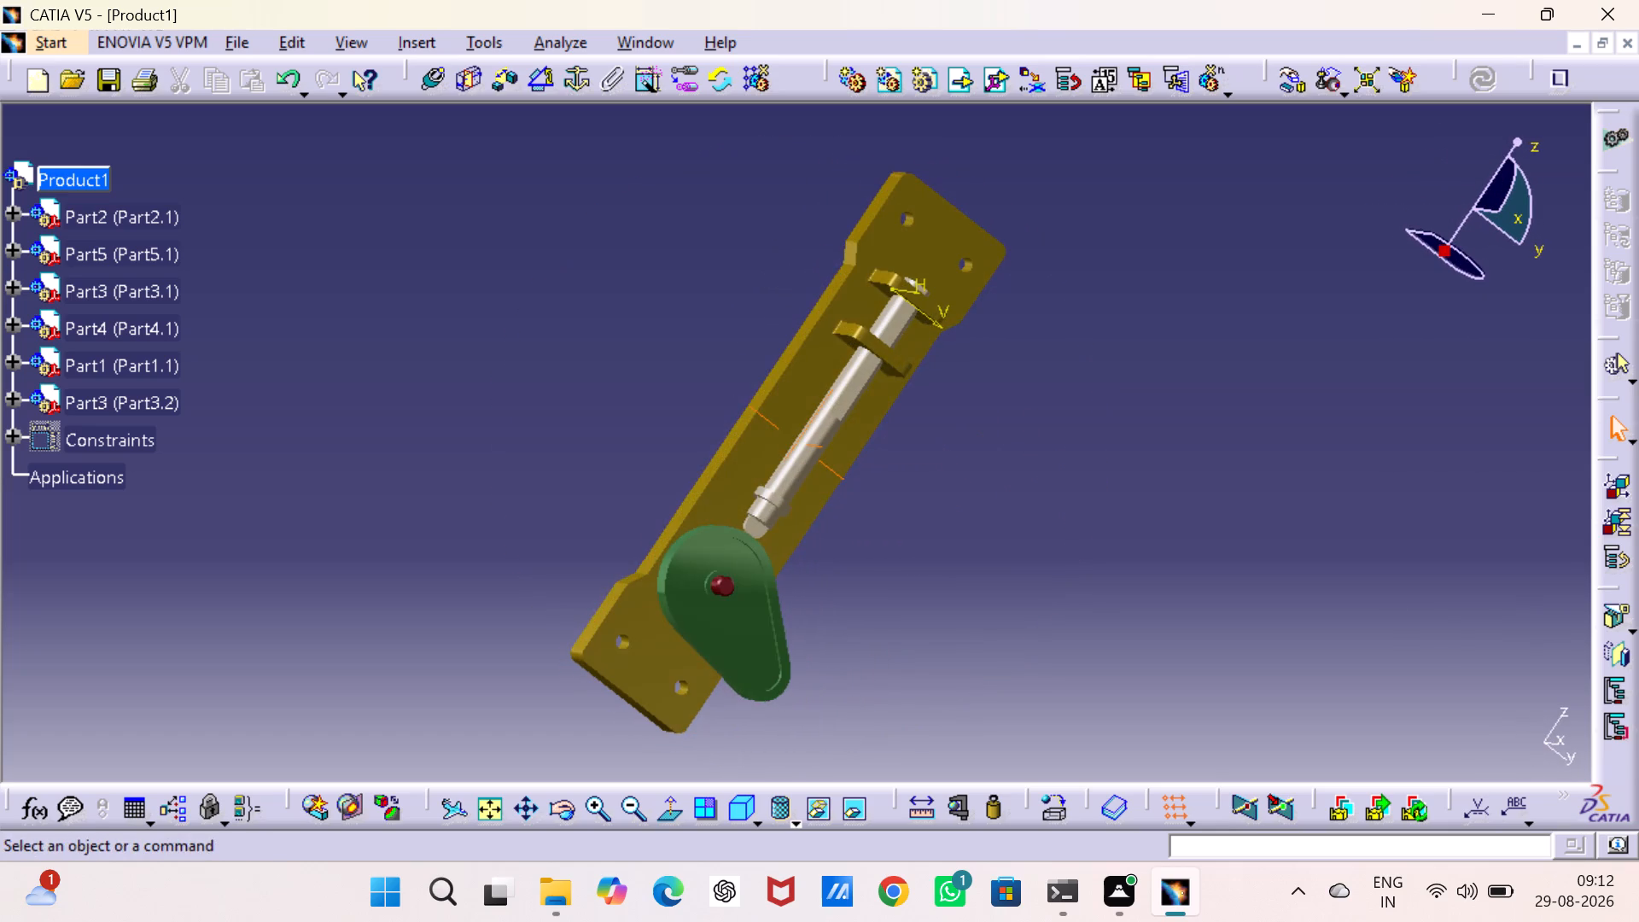
middle_drag(1298, 528, 687, 454)
right_drag(1298, 528, 687, 454)
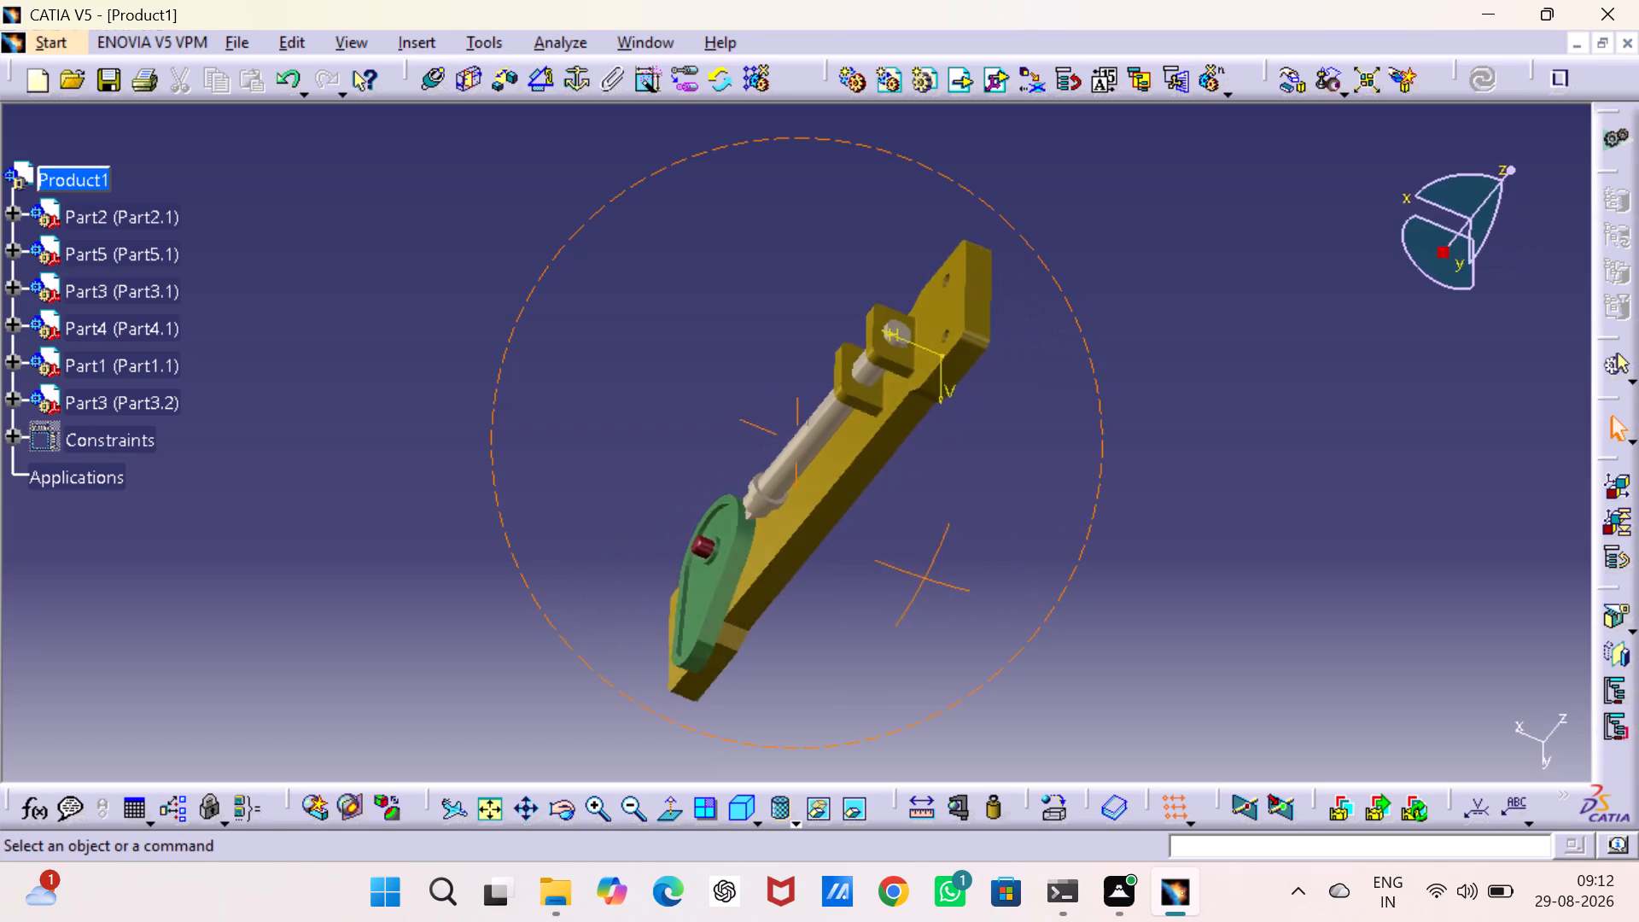
right_drag(687, 454, 528, 371)
middle_drag(687, 454, 528, 371)
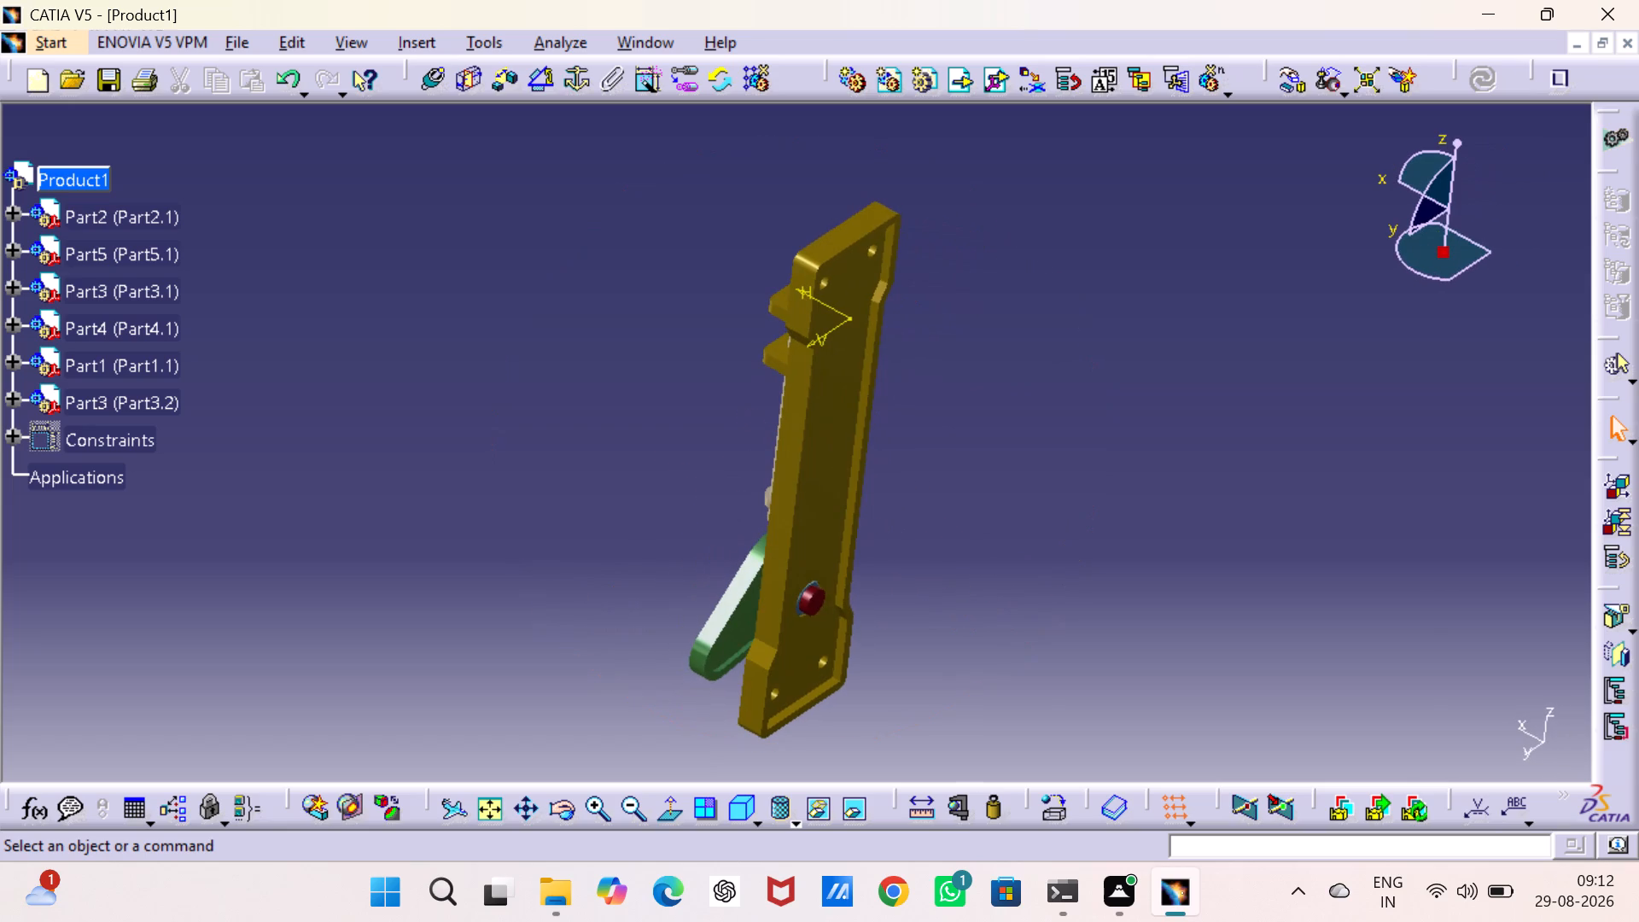
Return to the isometric view and examine the follower rod, its guide brackets and the cam contact at close range.
click(737, 812)
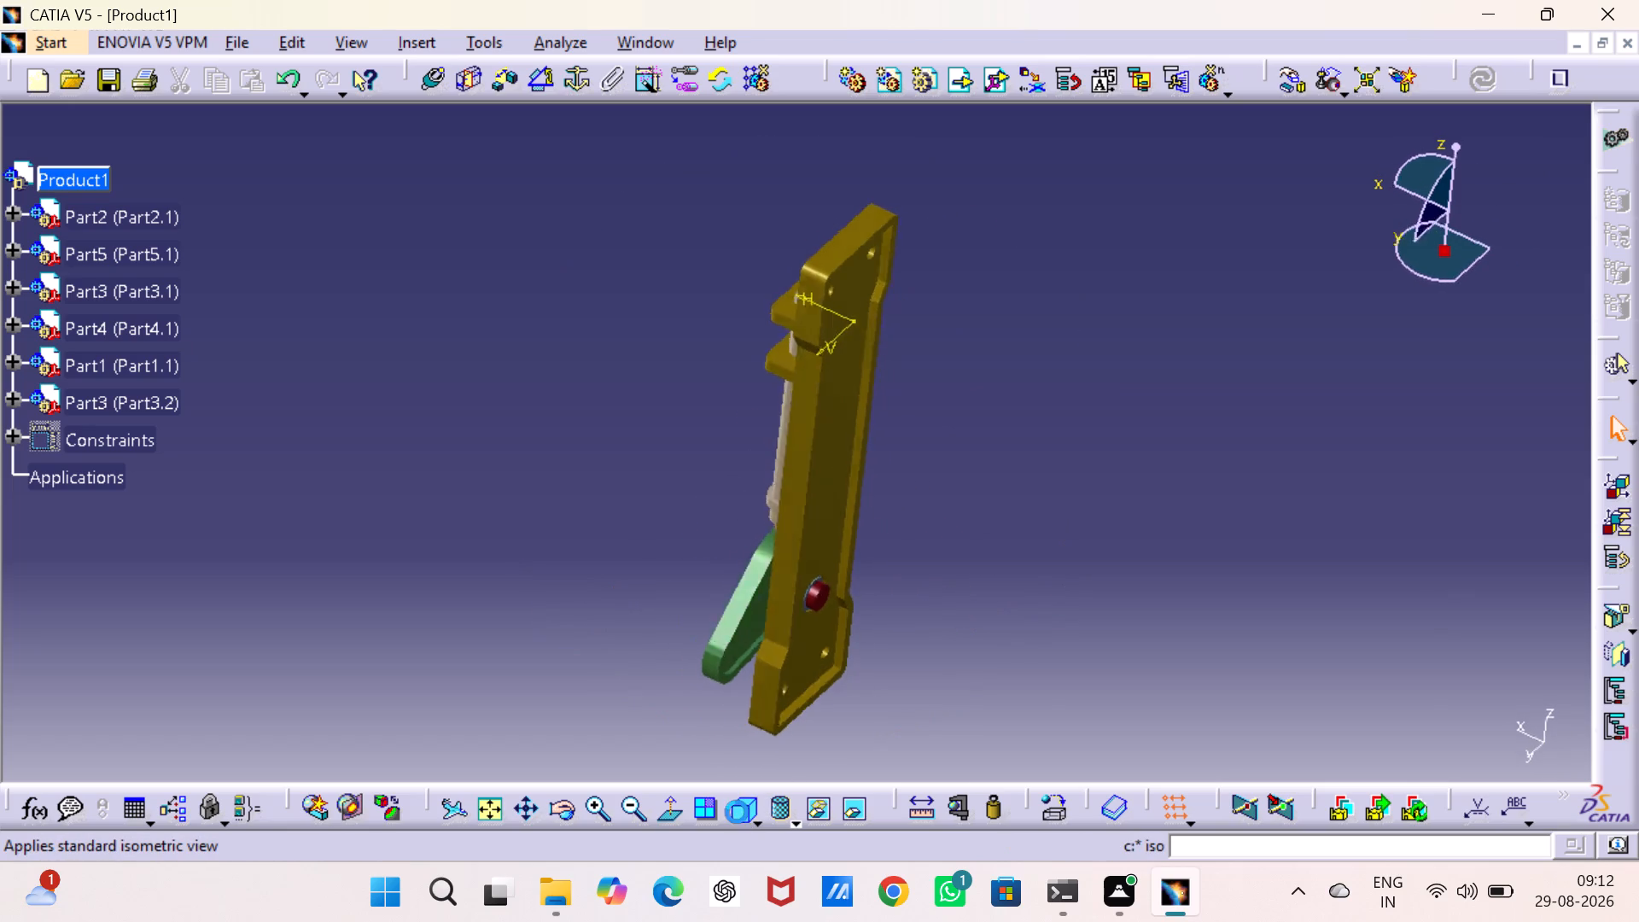
double_click(598, 797)
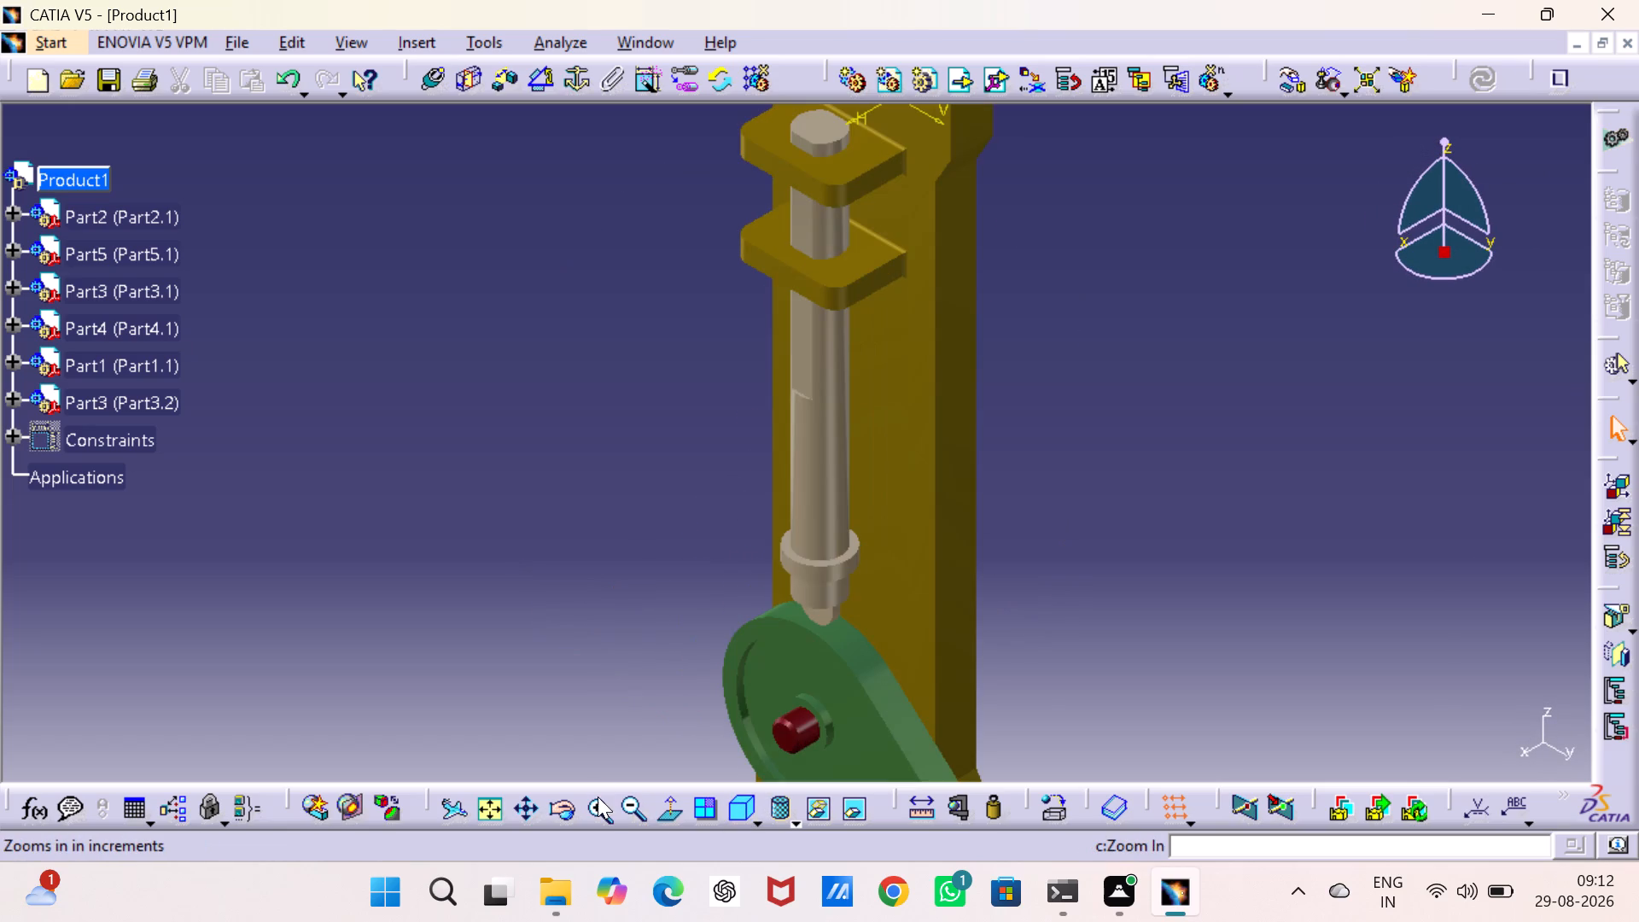
click(627, 804)
click(627, 804)
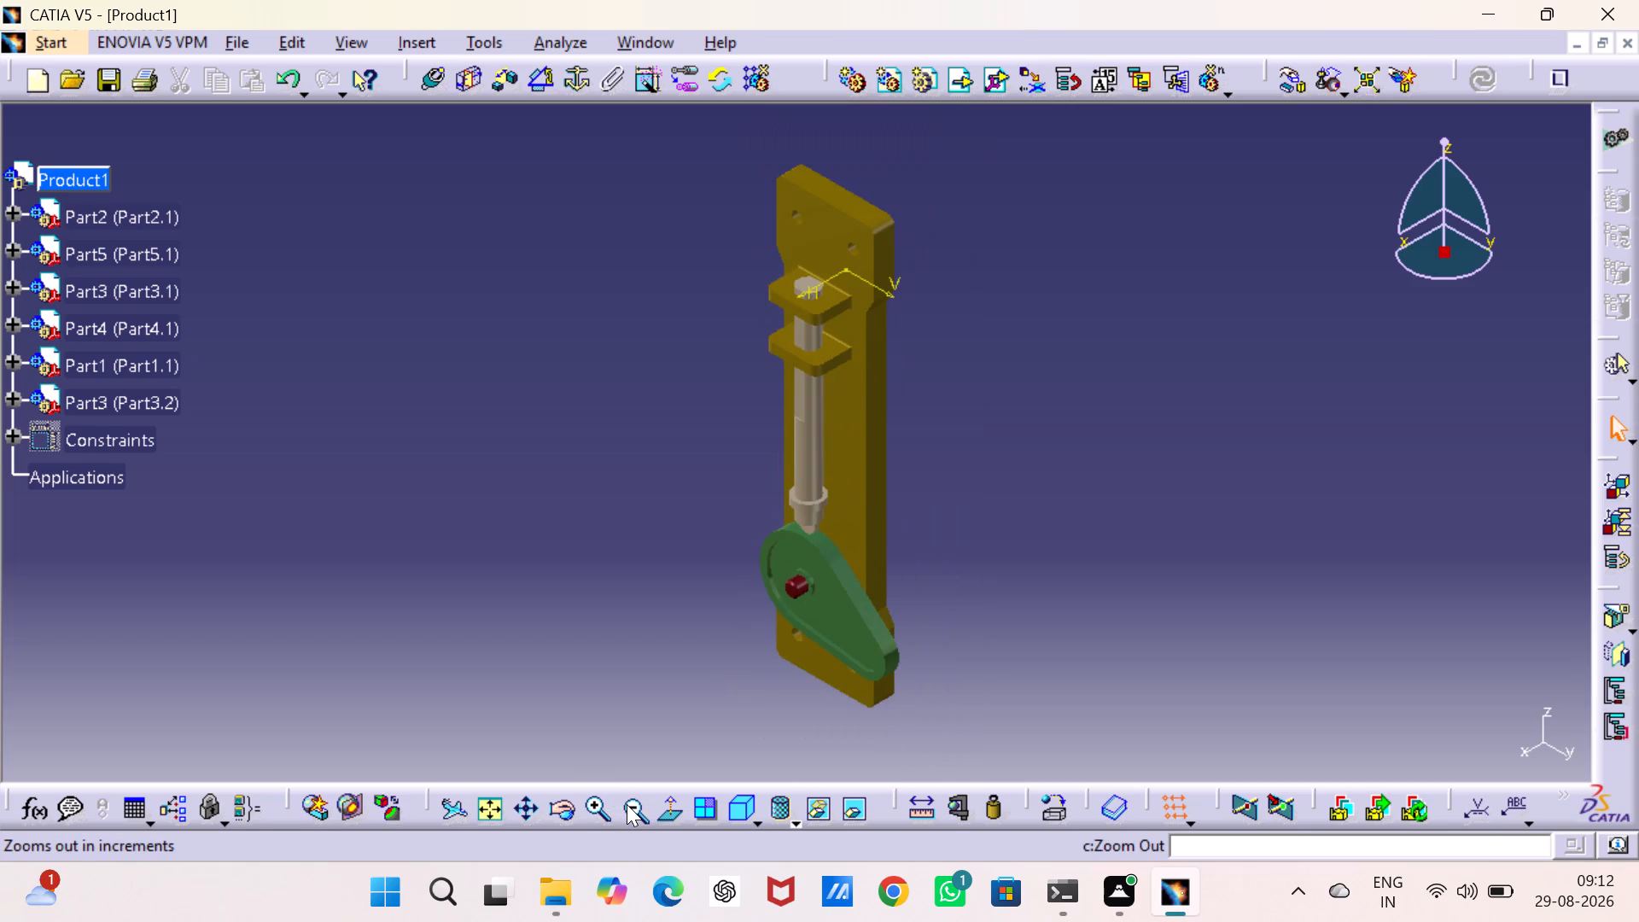
click(604, 808)
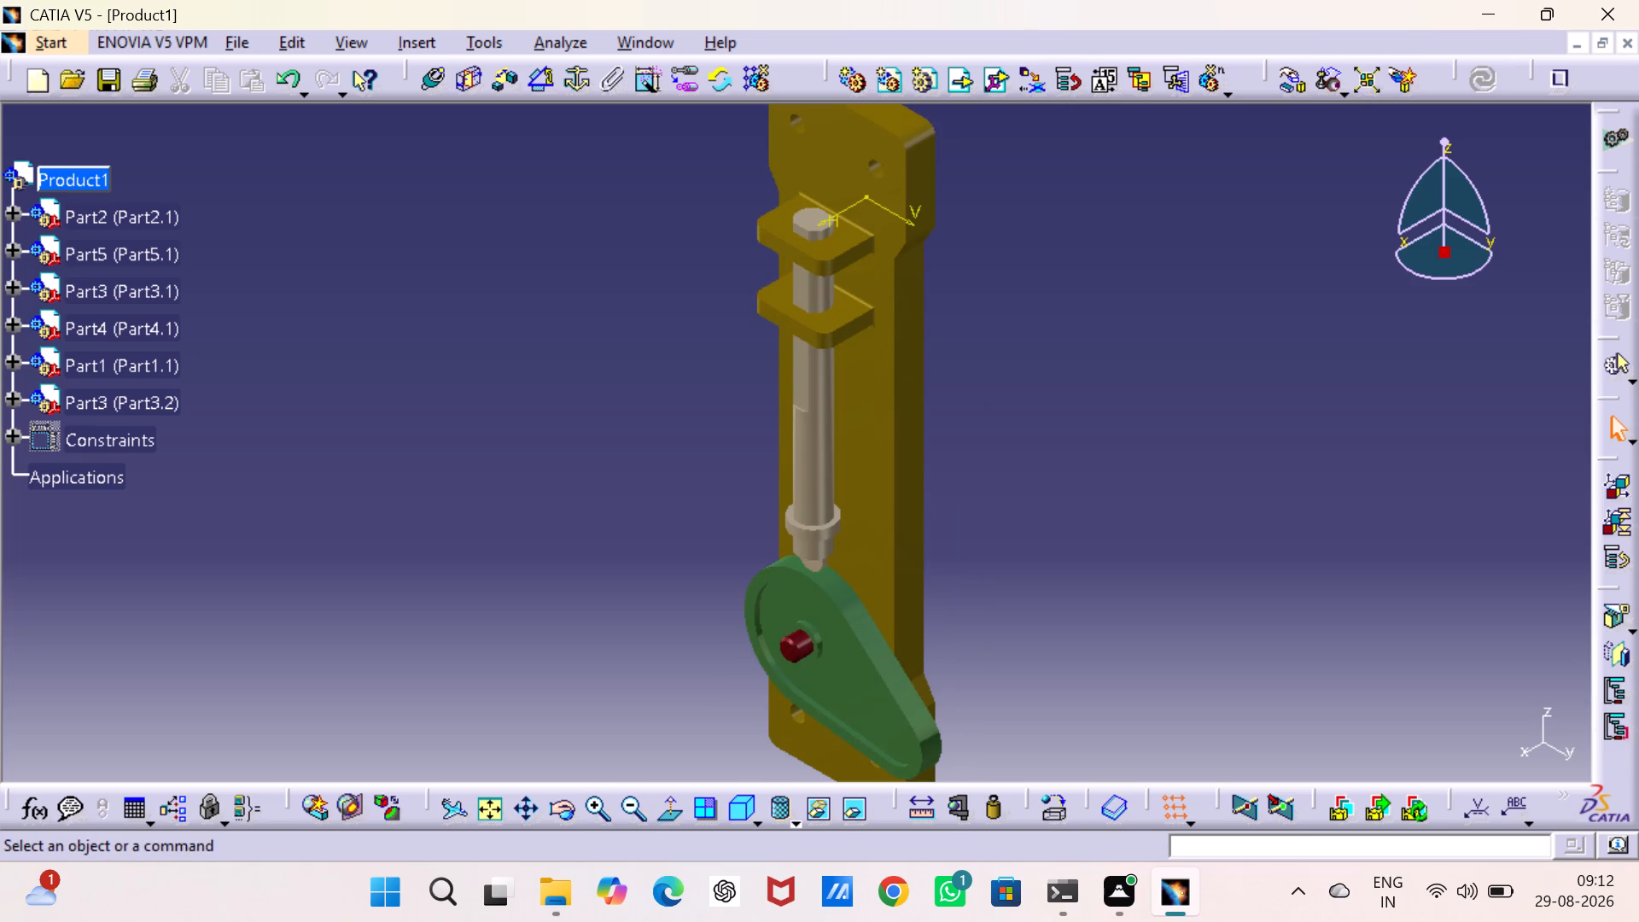
click(632, 800)
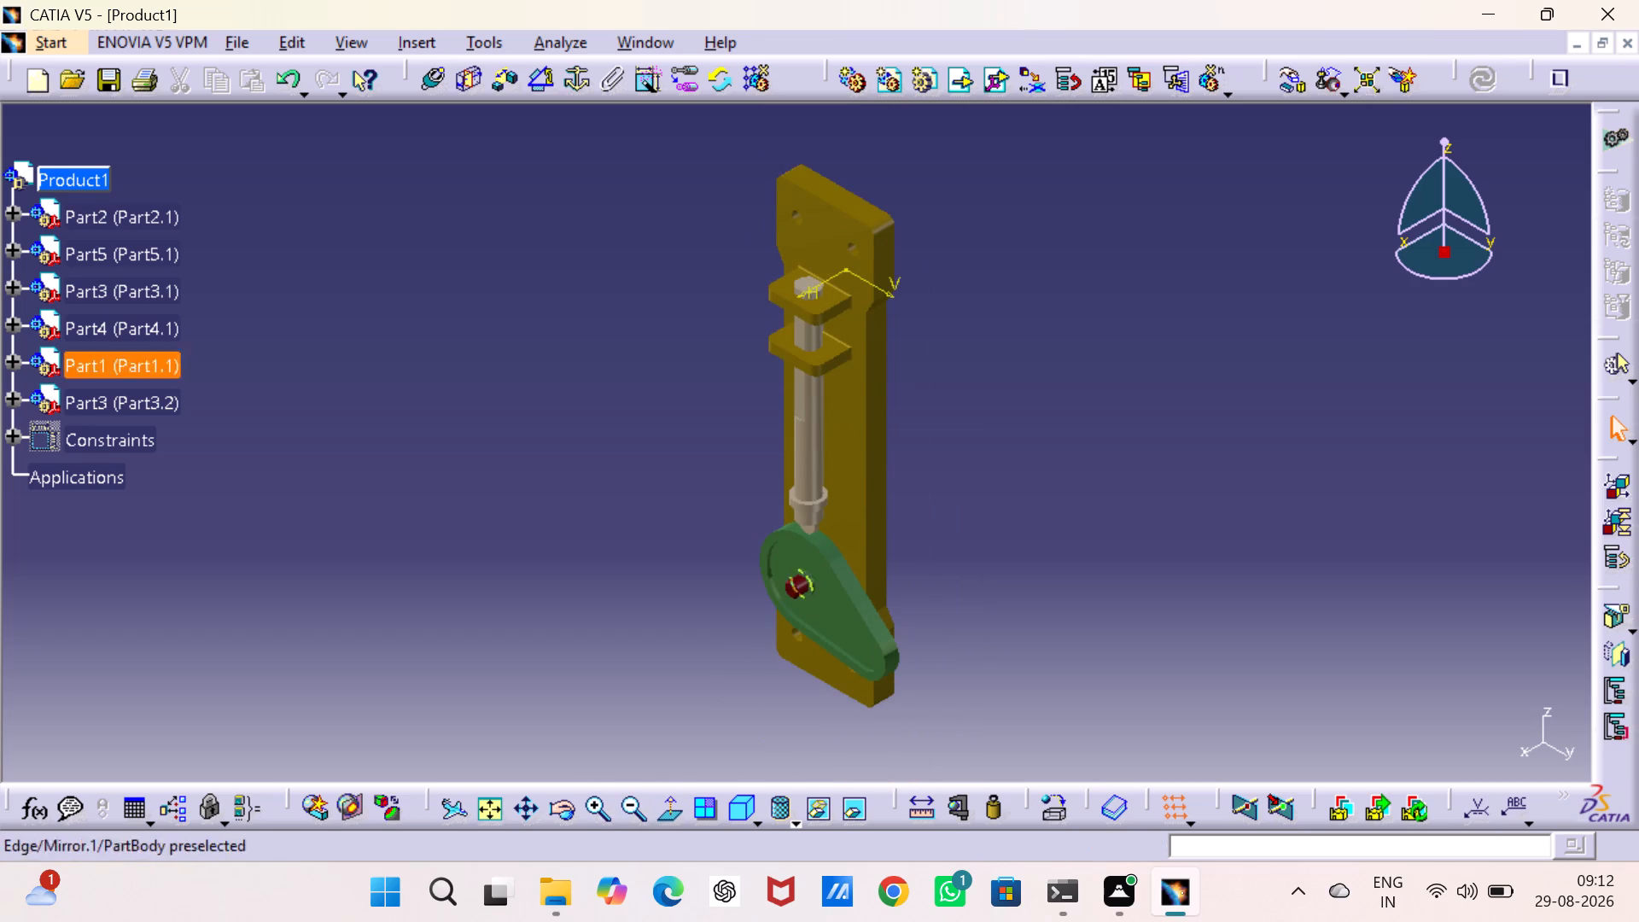
scroll(837, 449, up, 2)
scroll(837, 451, down, 3)
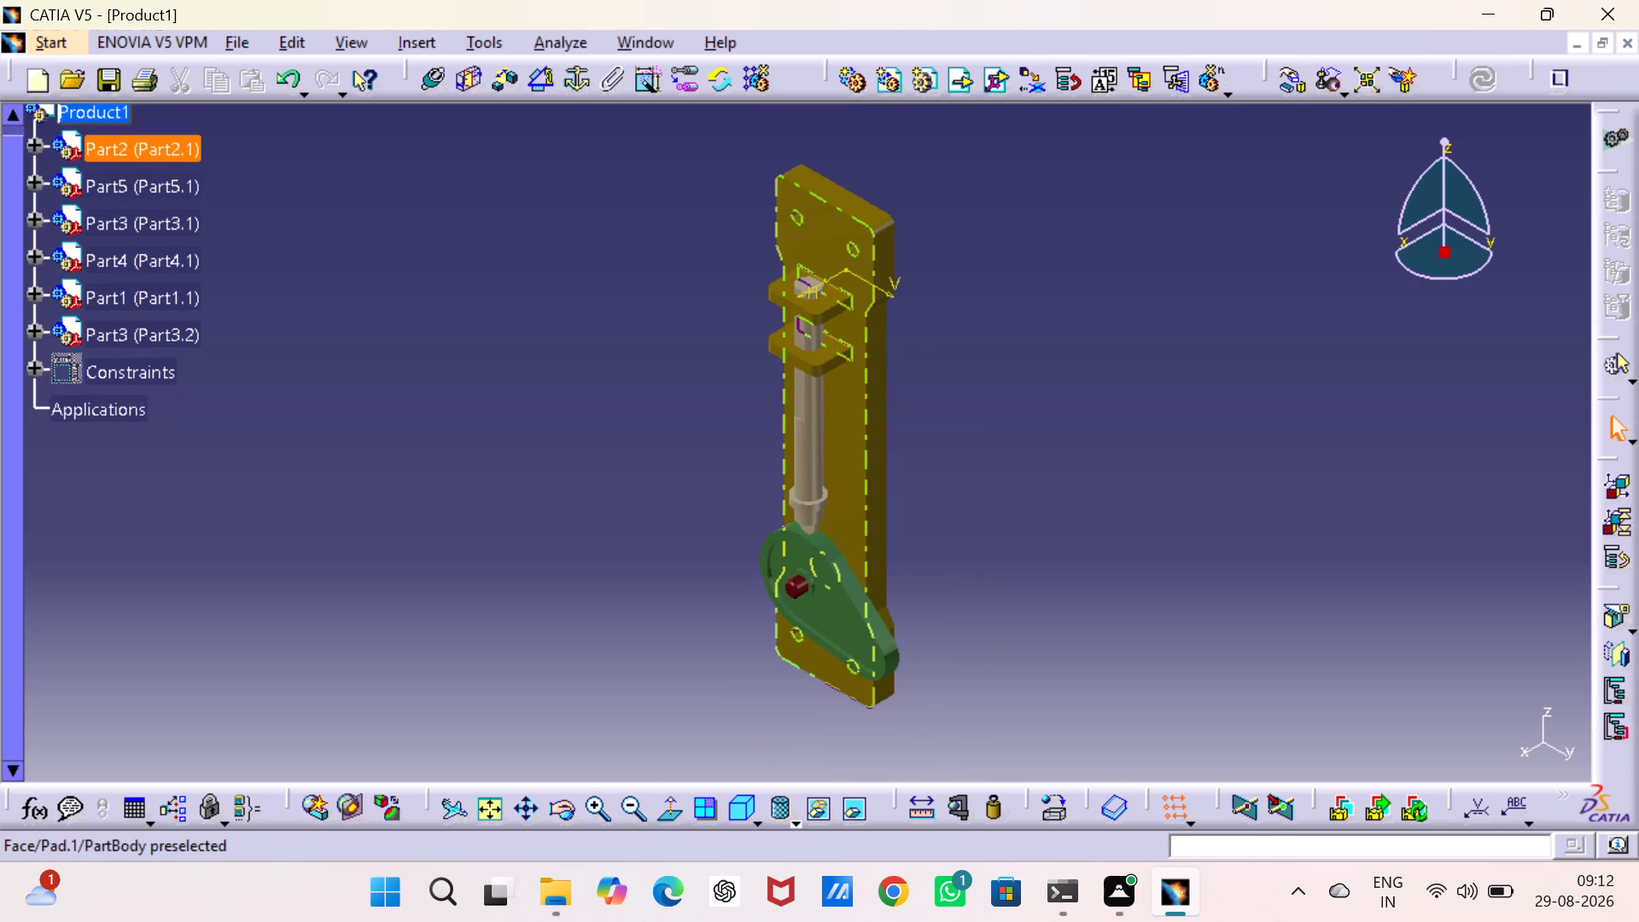
scroll(835, 460, up, 1)
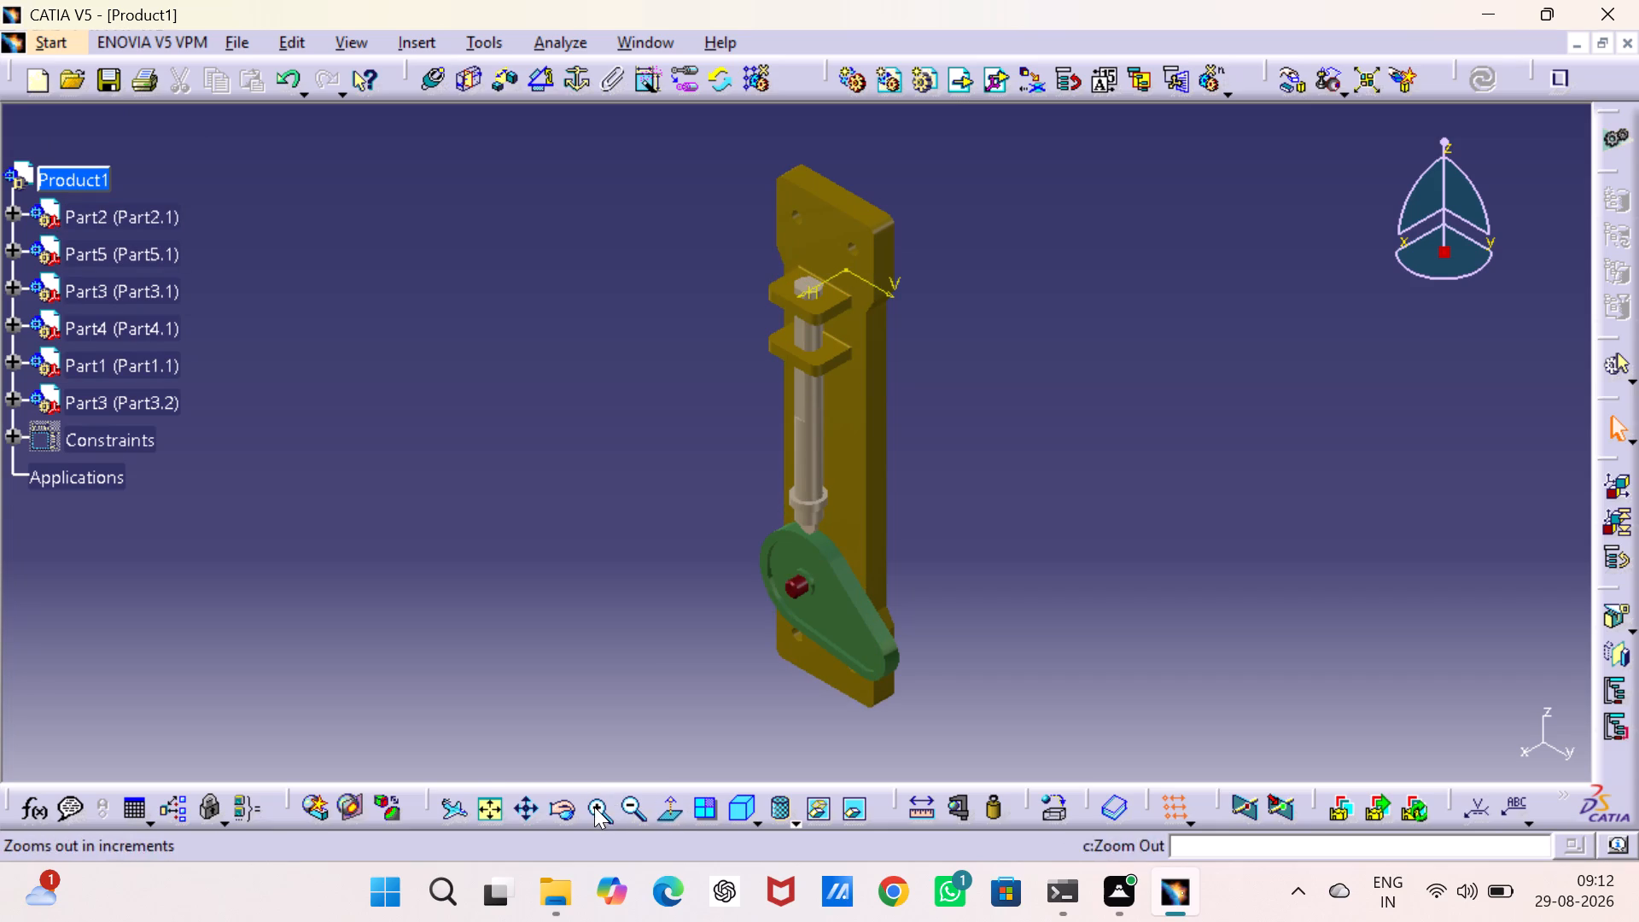
triple_click(594, 807)
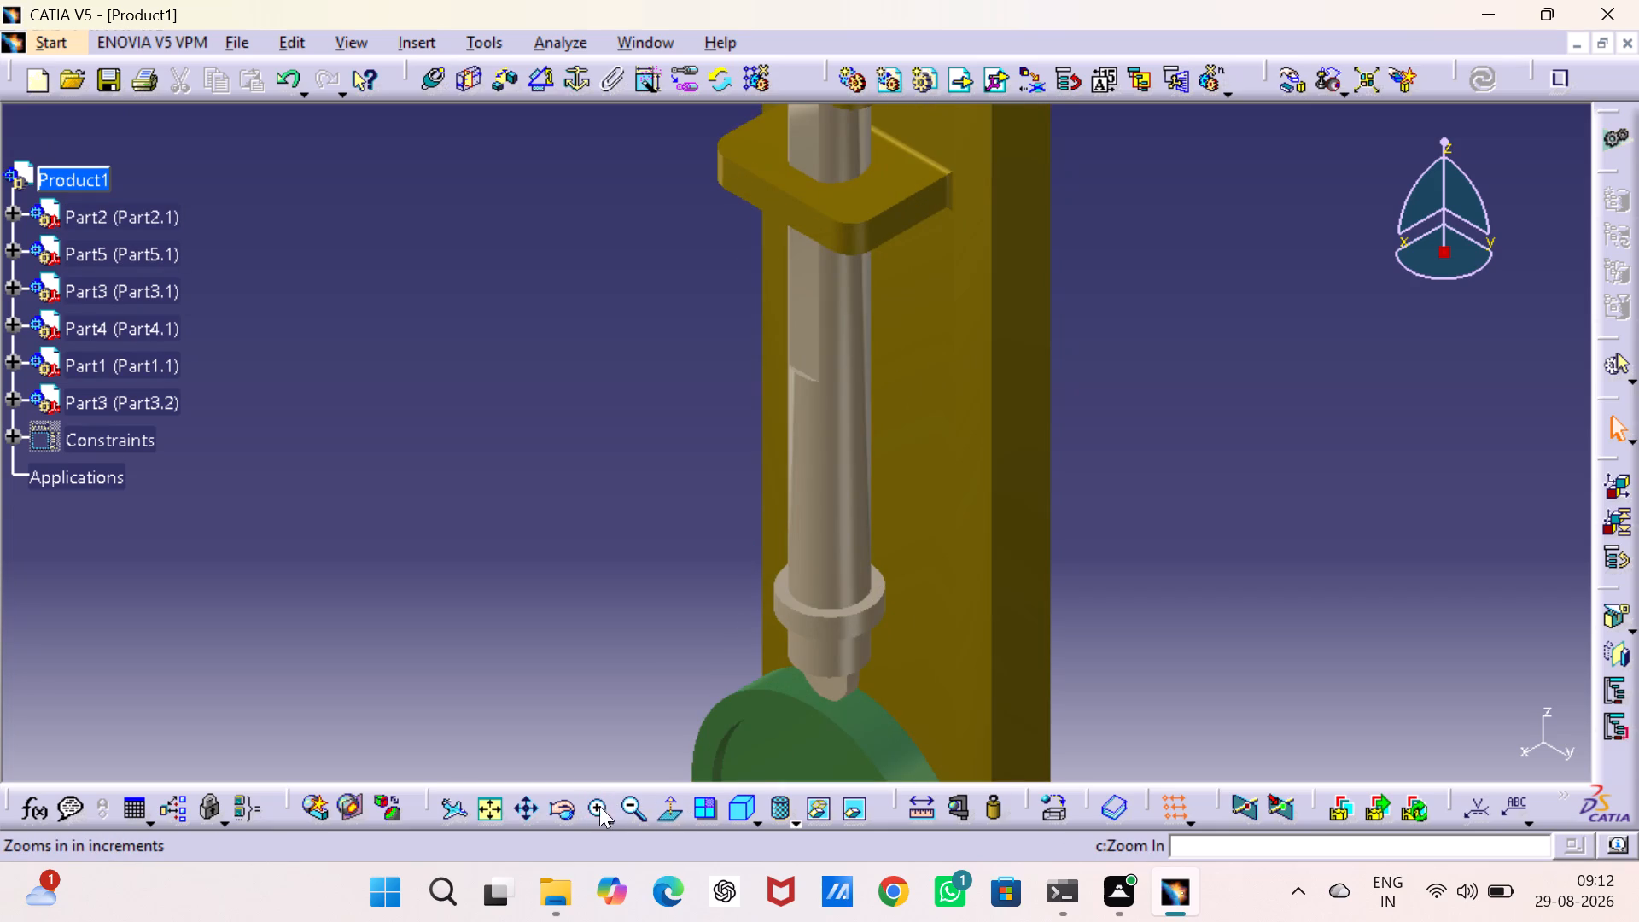
click(631, 810)
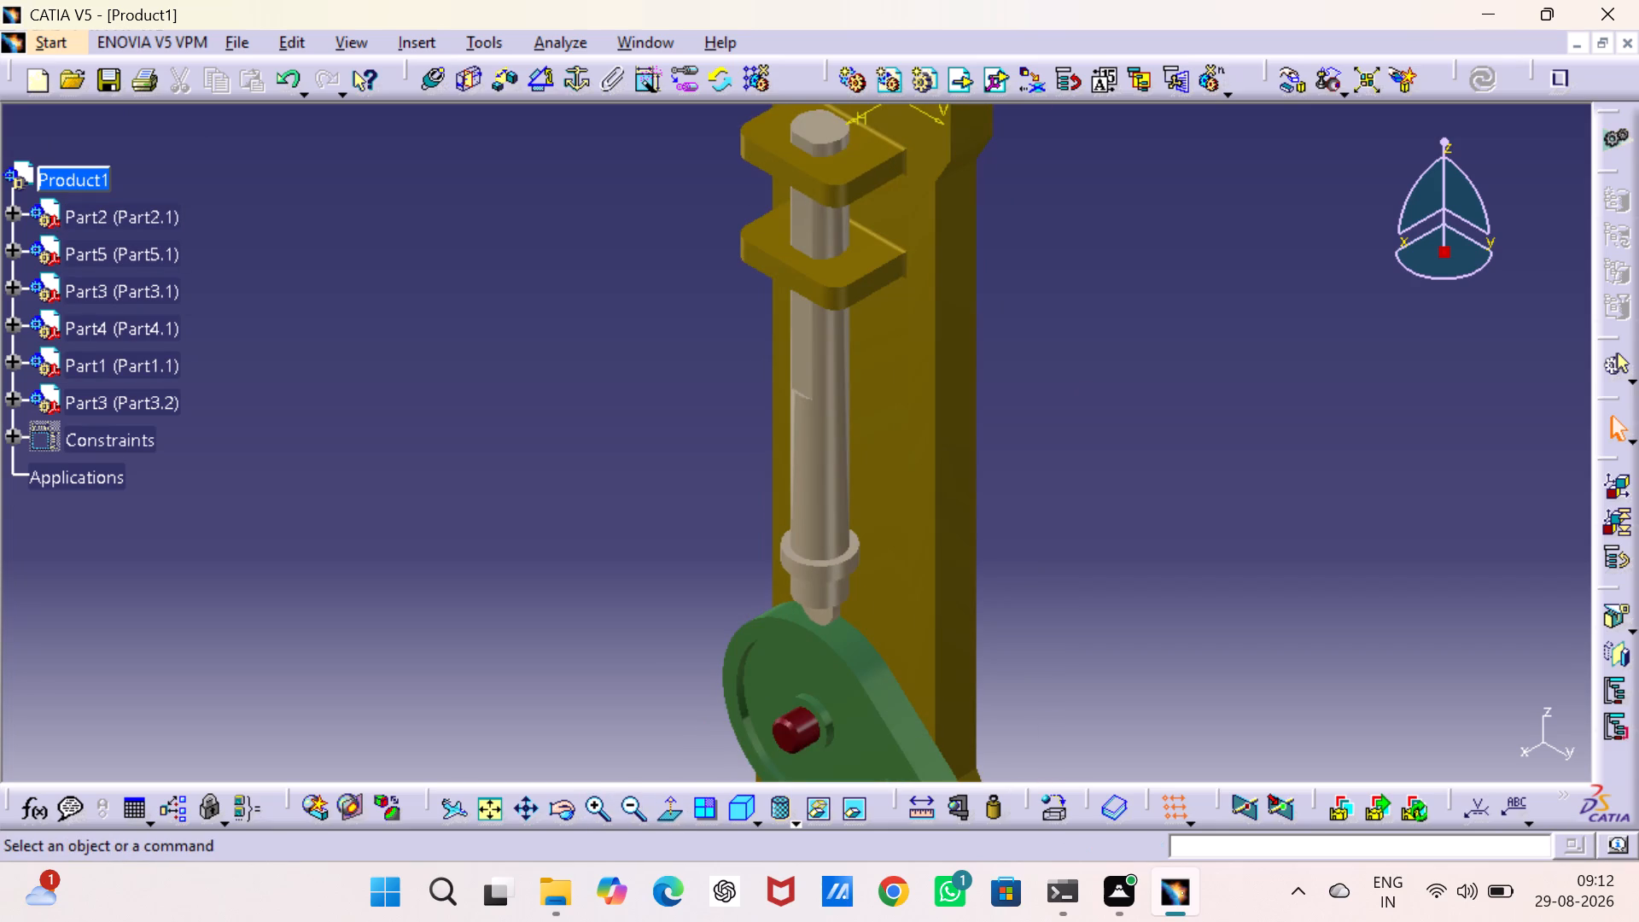
middle_drag(715, 471, 724, 614)
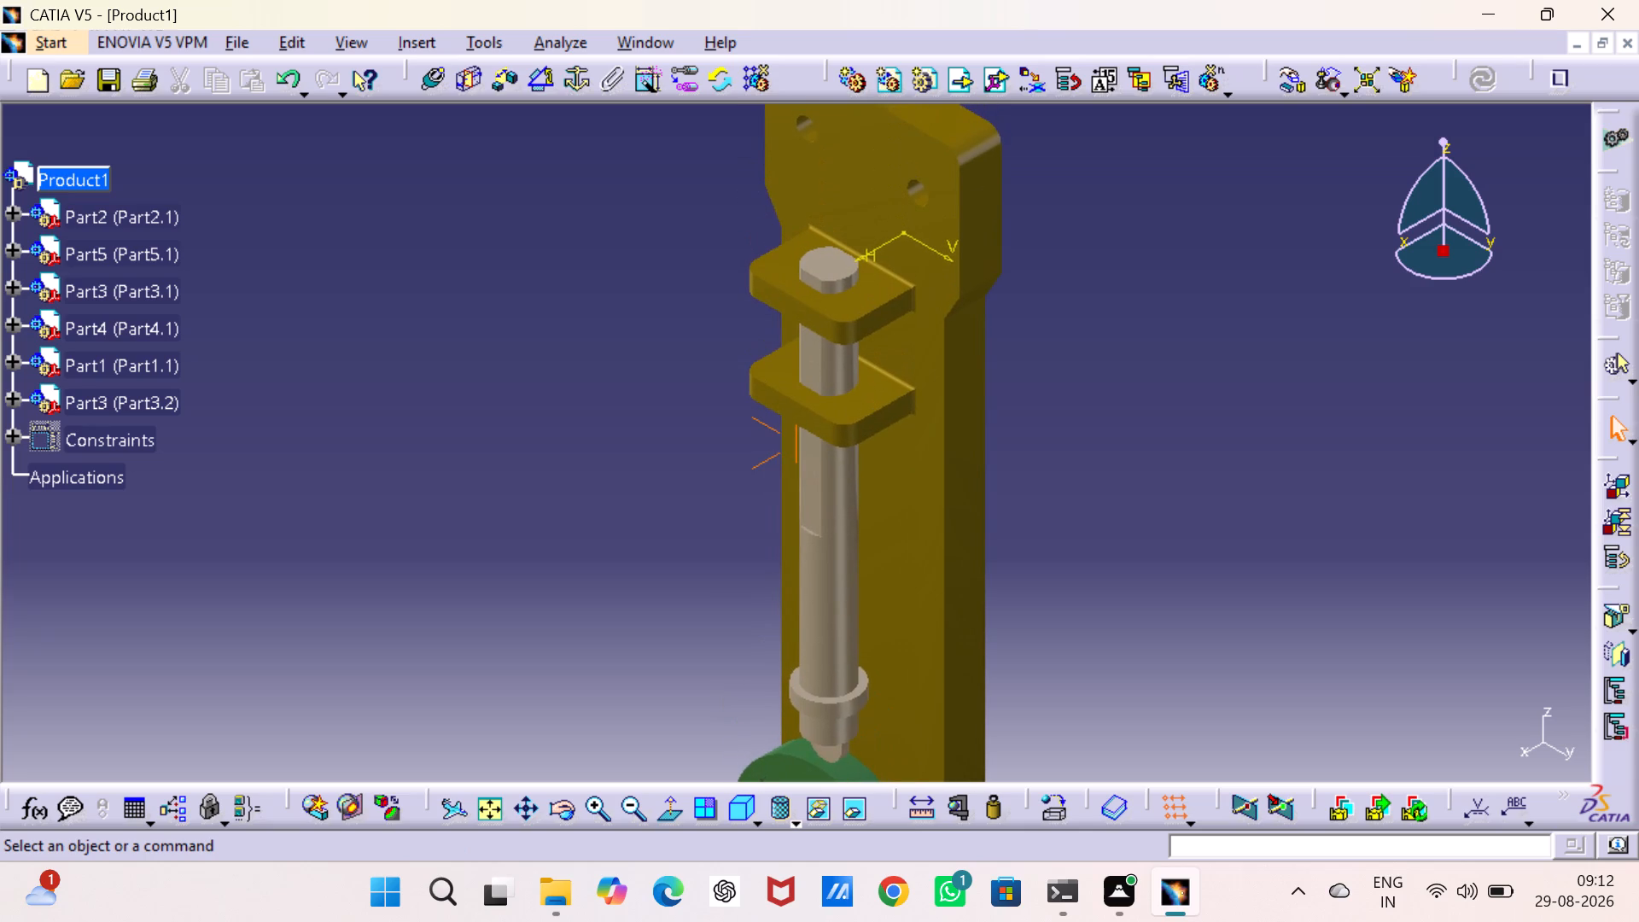
middle_drag(724, 614, 746, 633)
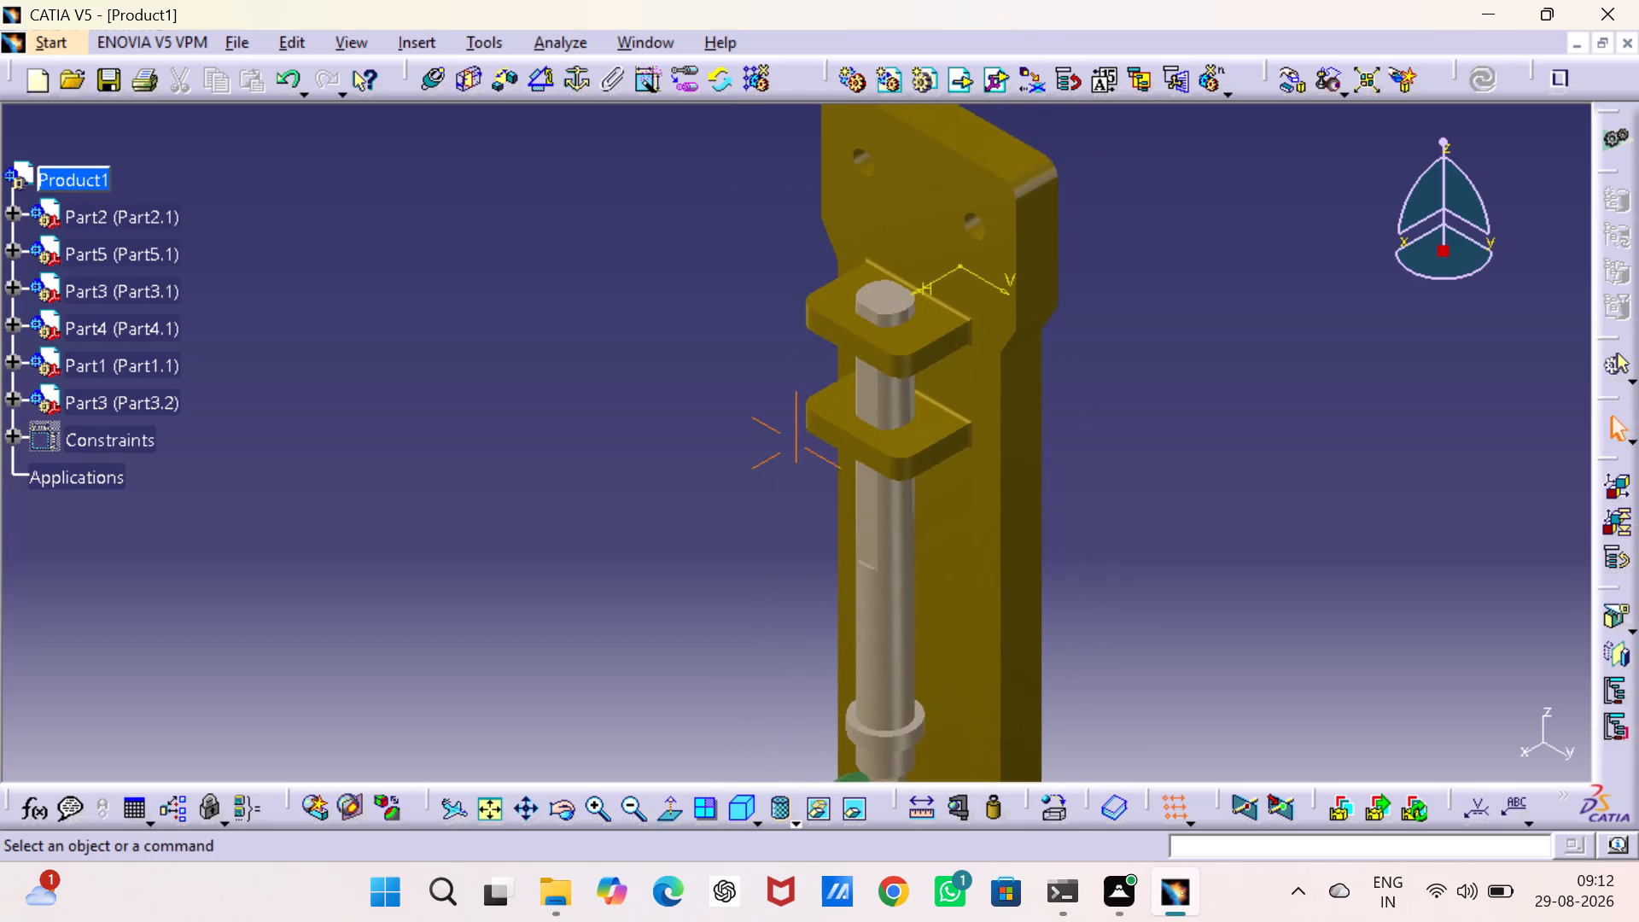
middle_drag(746, 633, 707, 633)
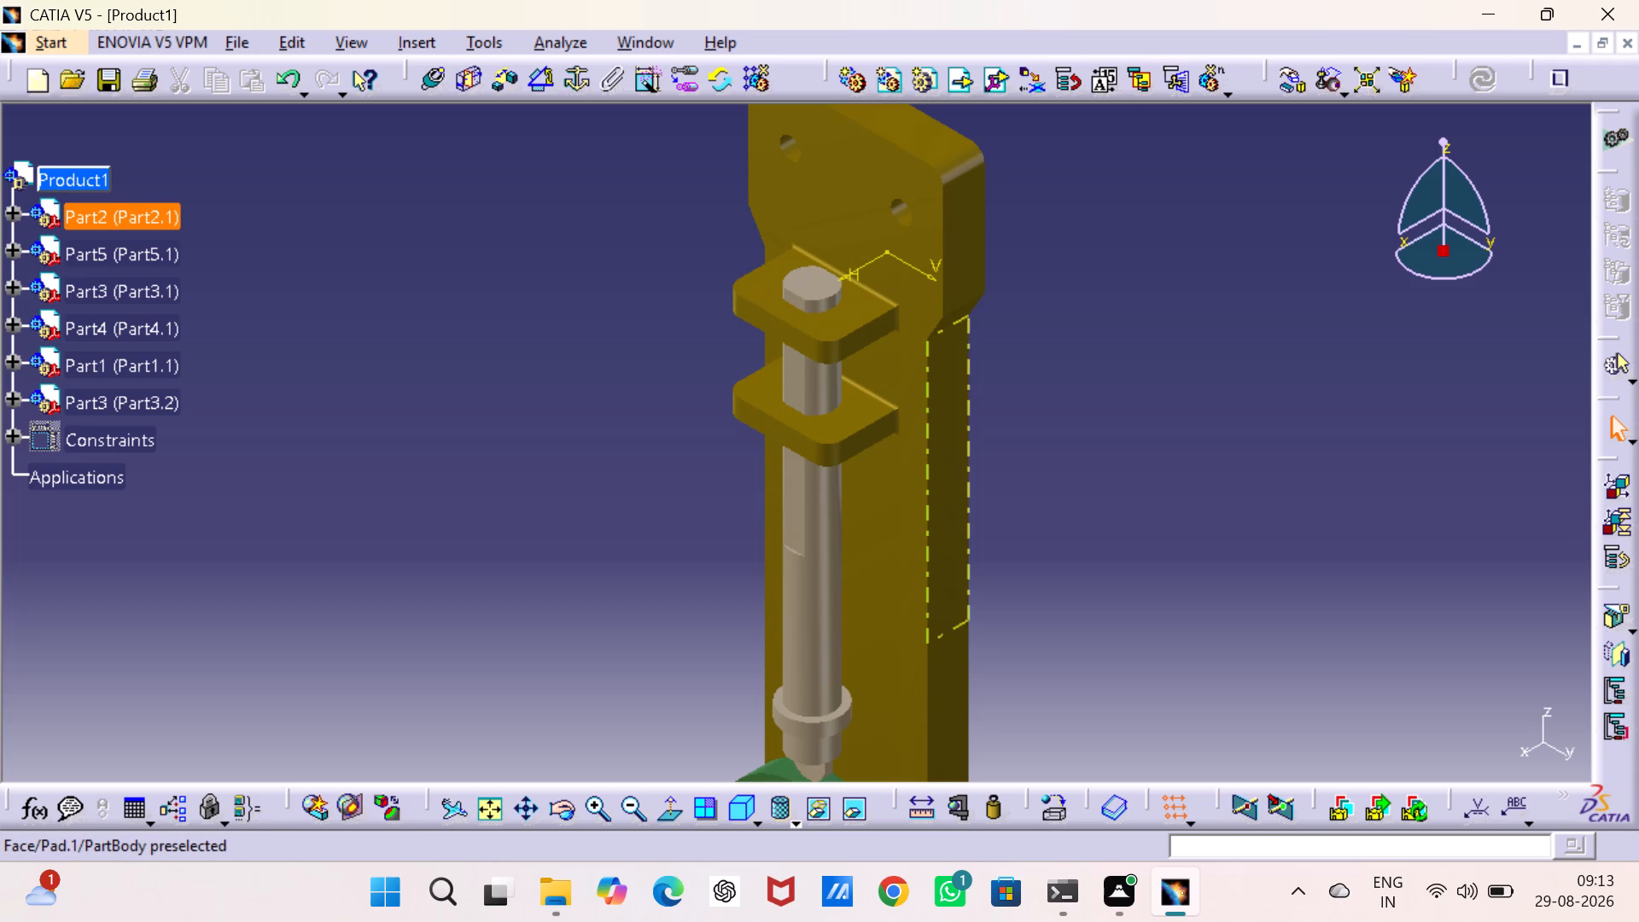
double_click(1090, 290)
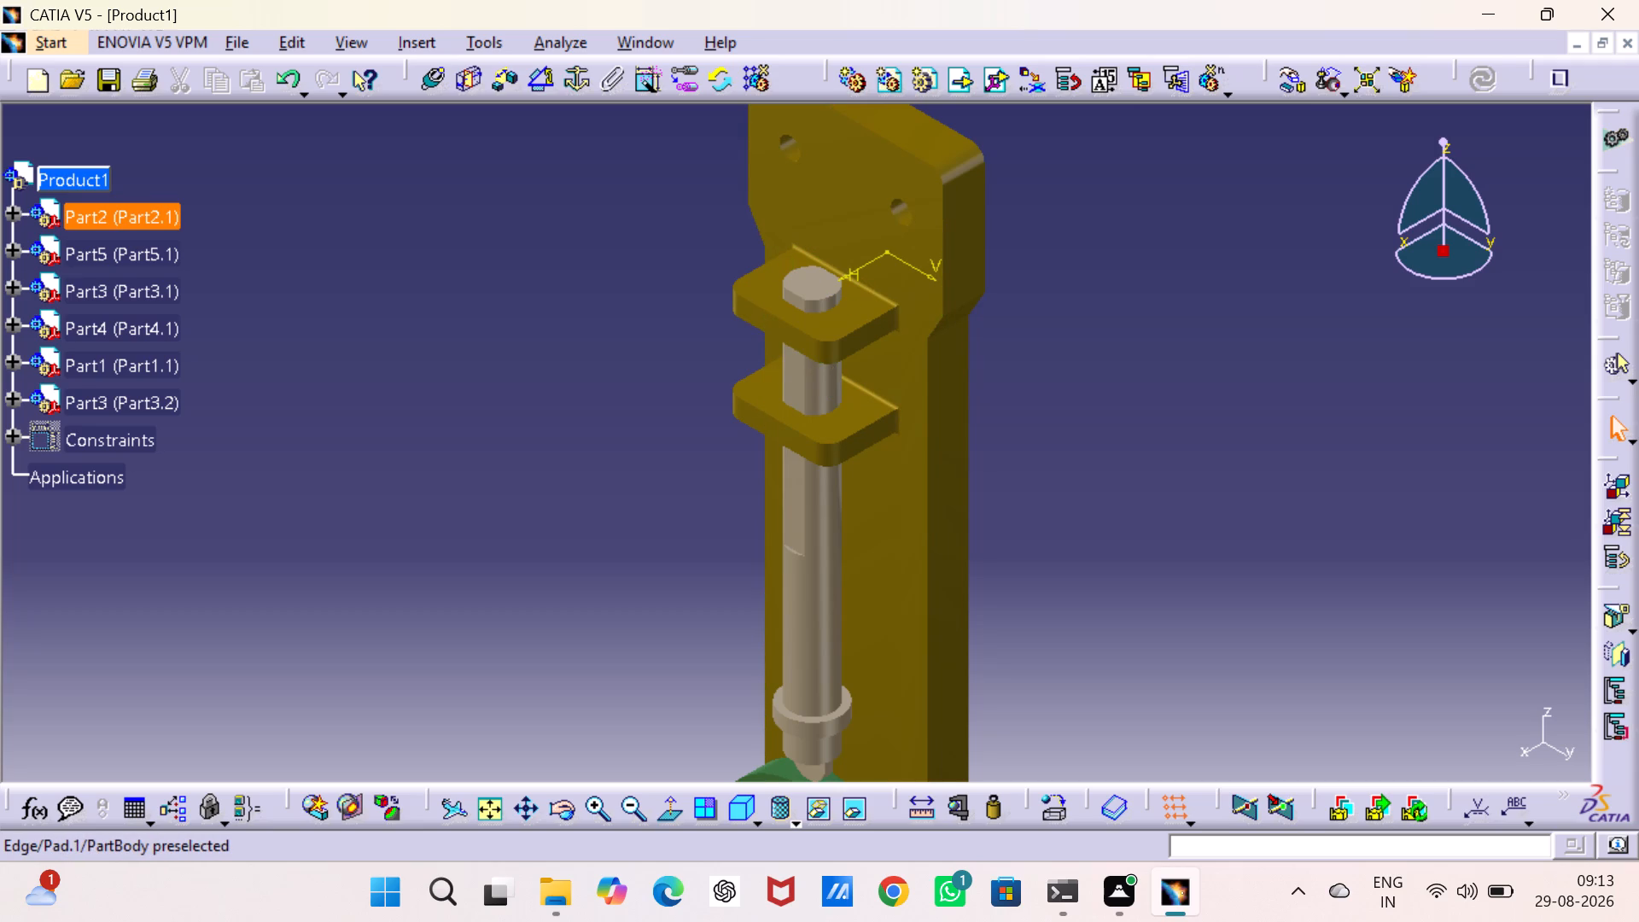
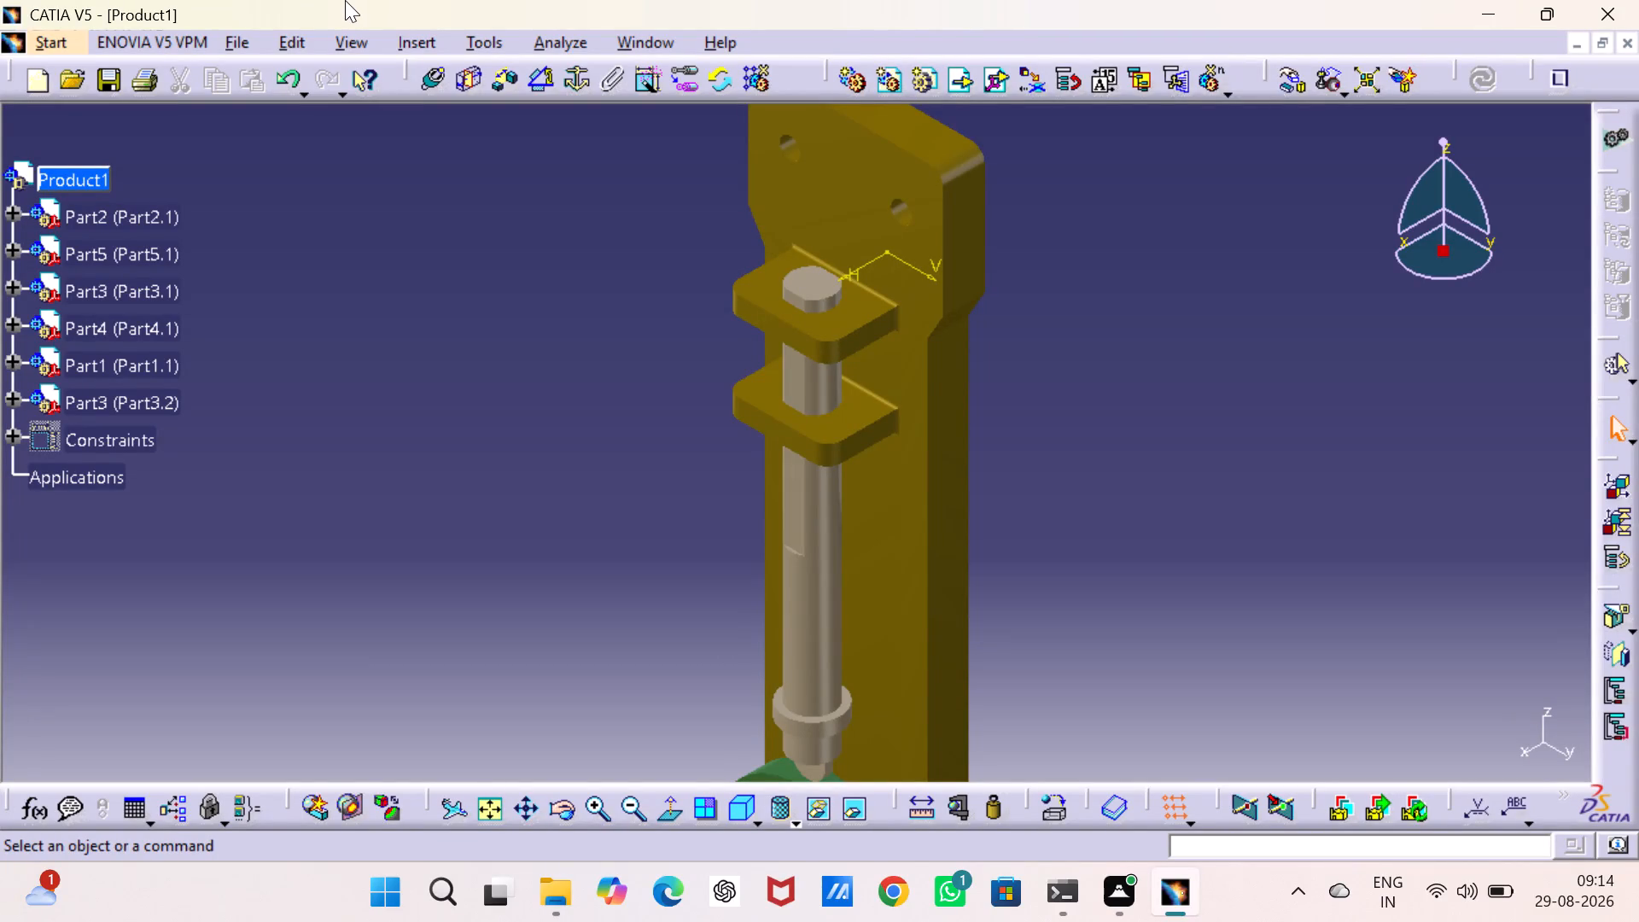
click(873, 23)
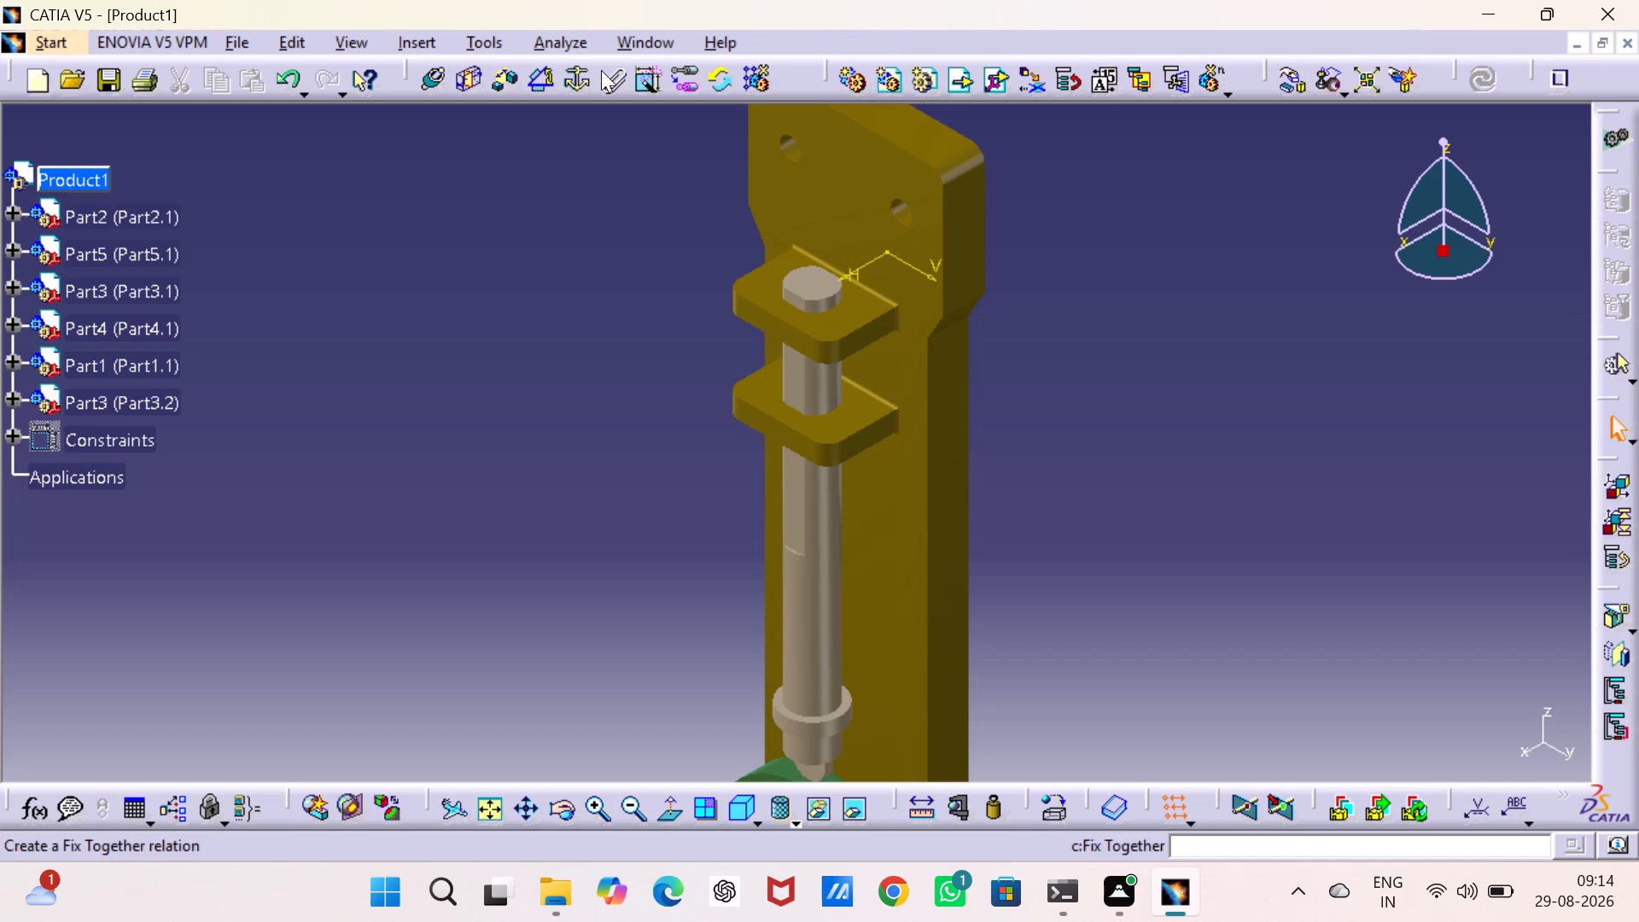
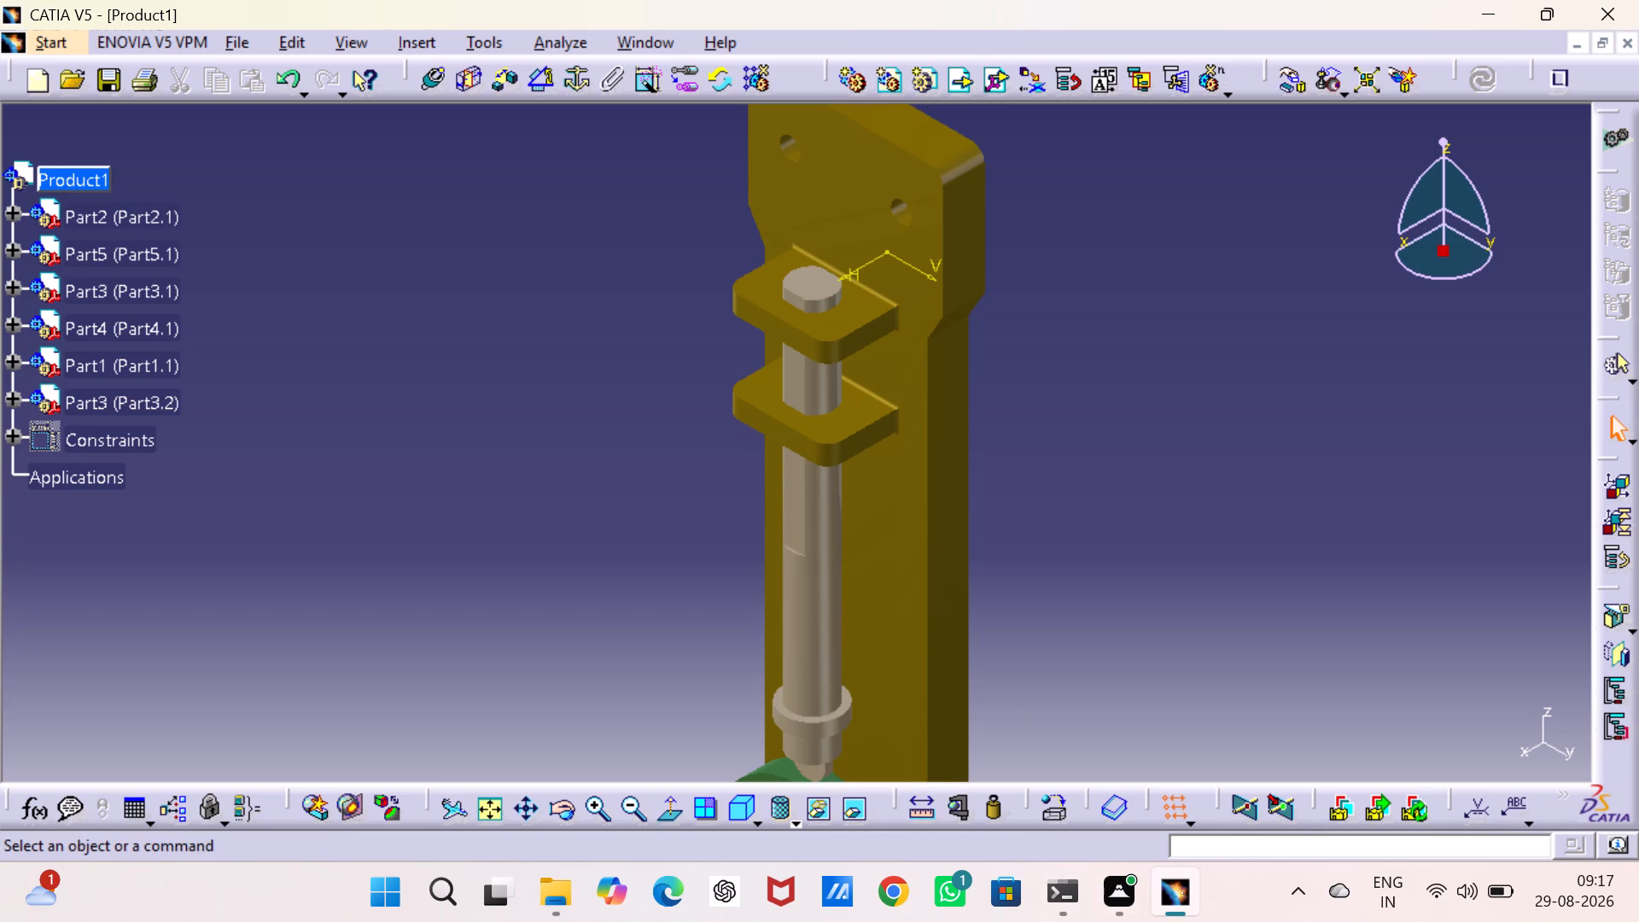
Insert the existing spring component from the 3d projects folder into Product1.
middle_drag(1161, 608, 1277, 489)
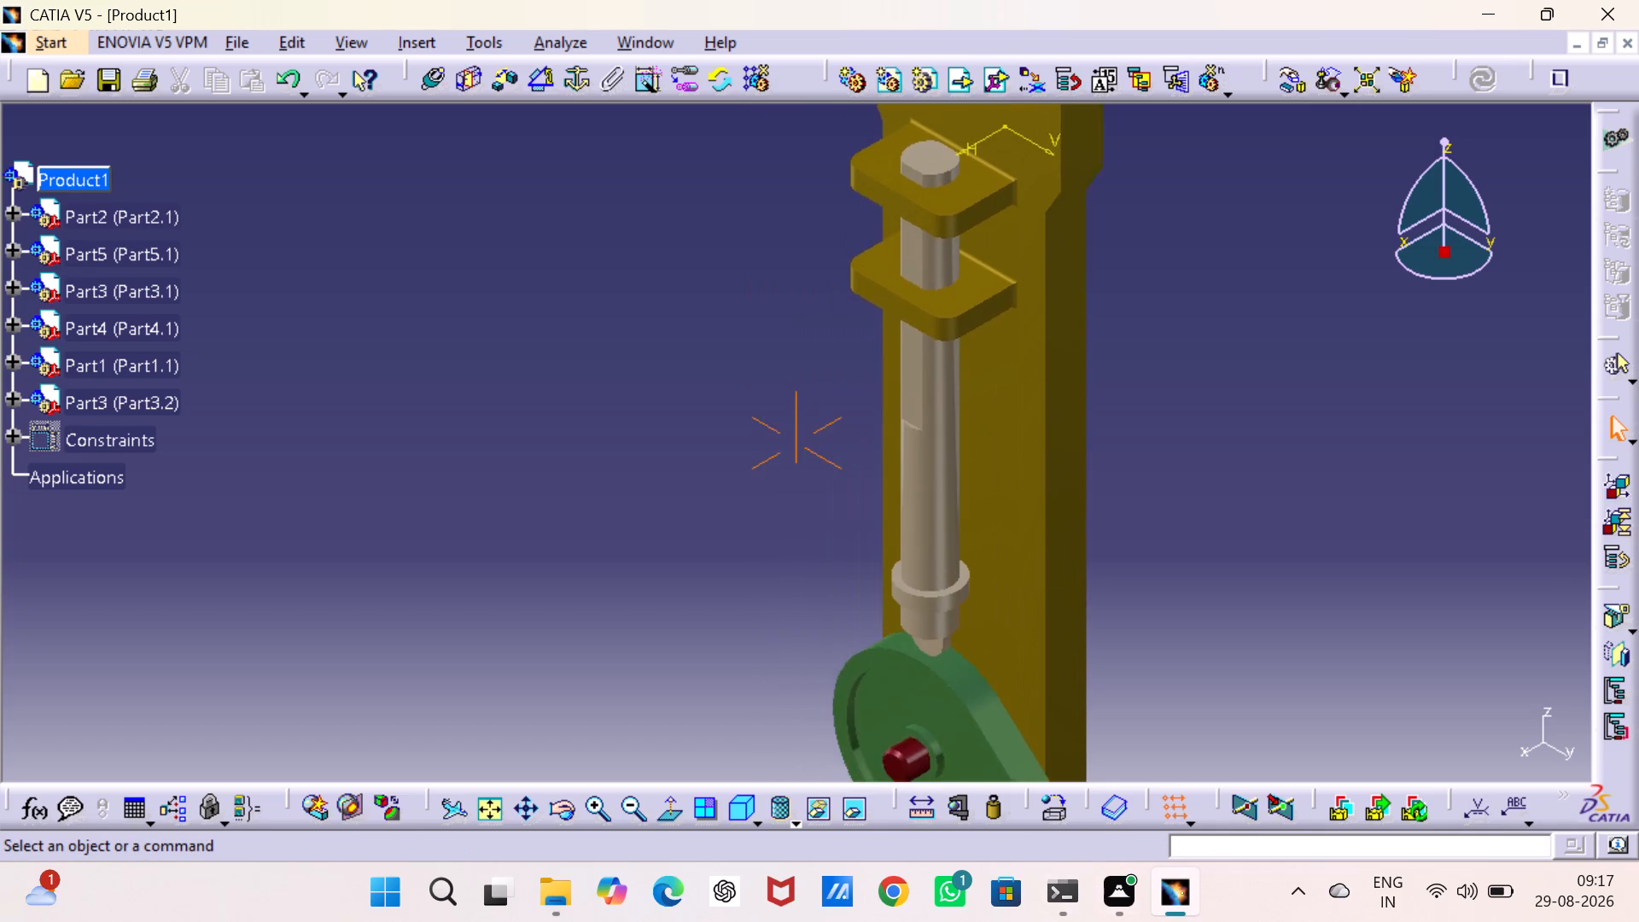
middle_drag(1277, 489, 1276, 511)
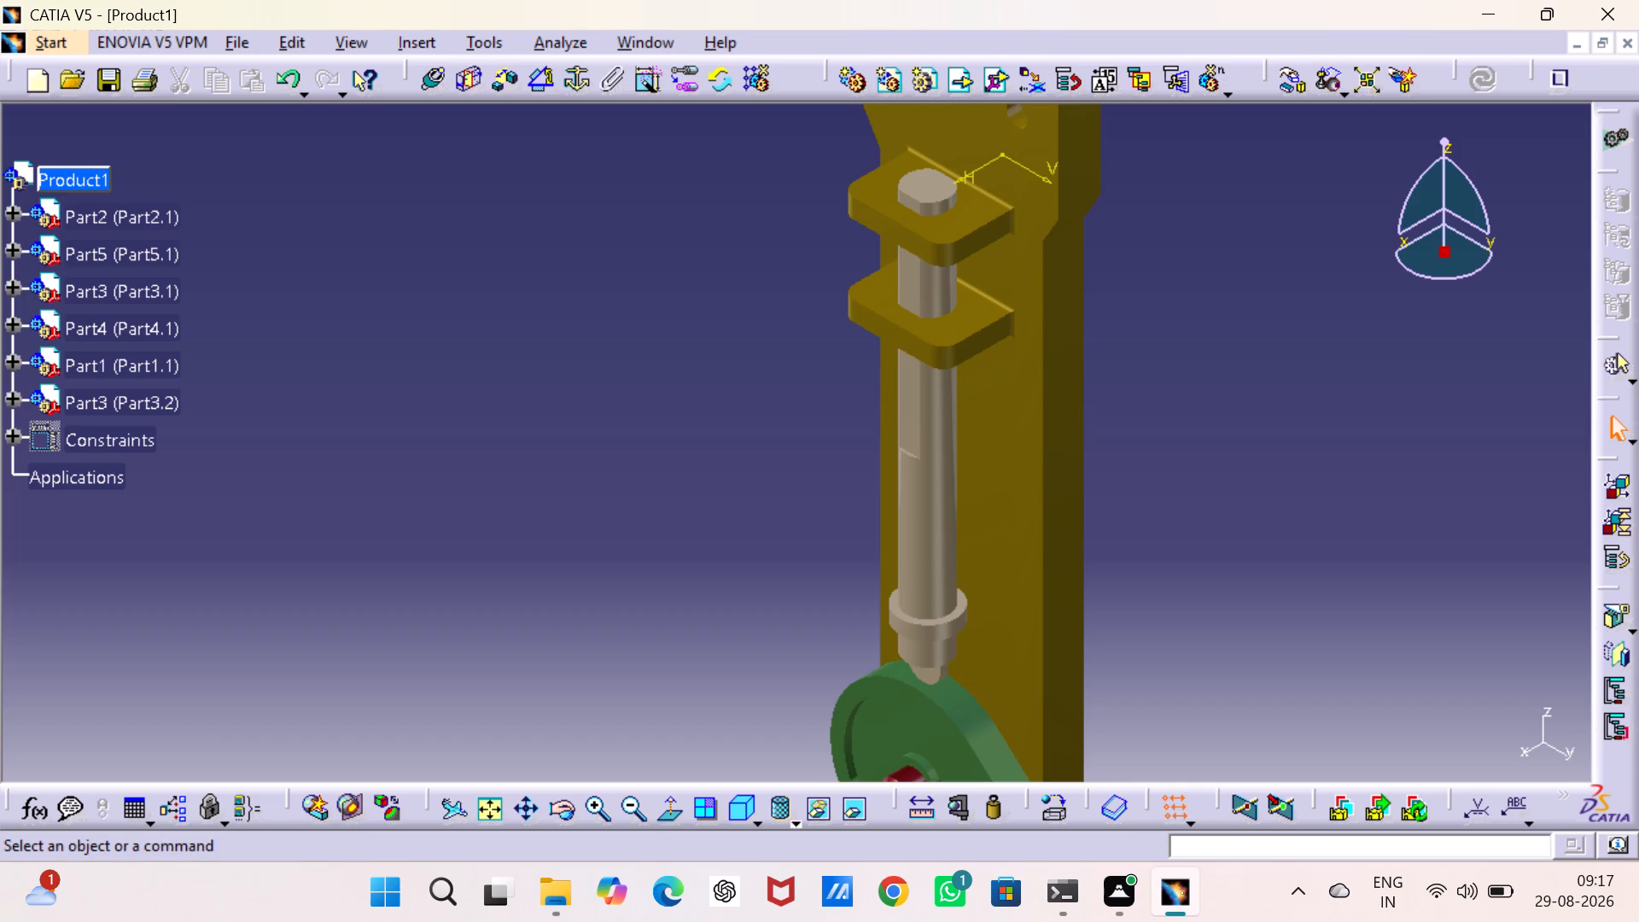
right_click(93, 188)
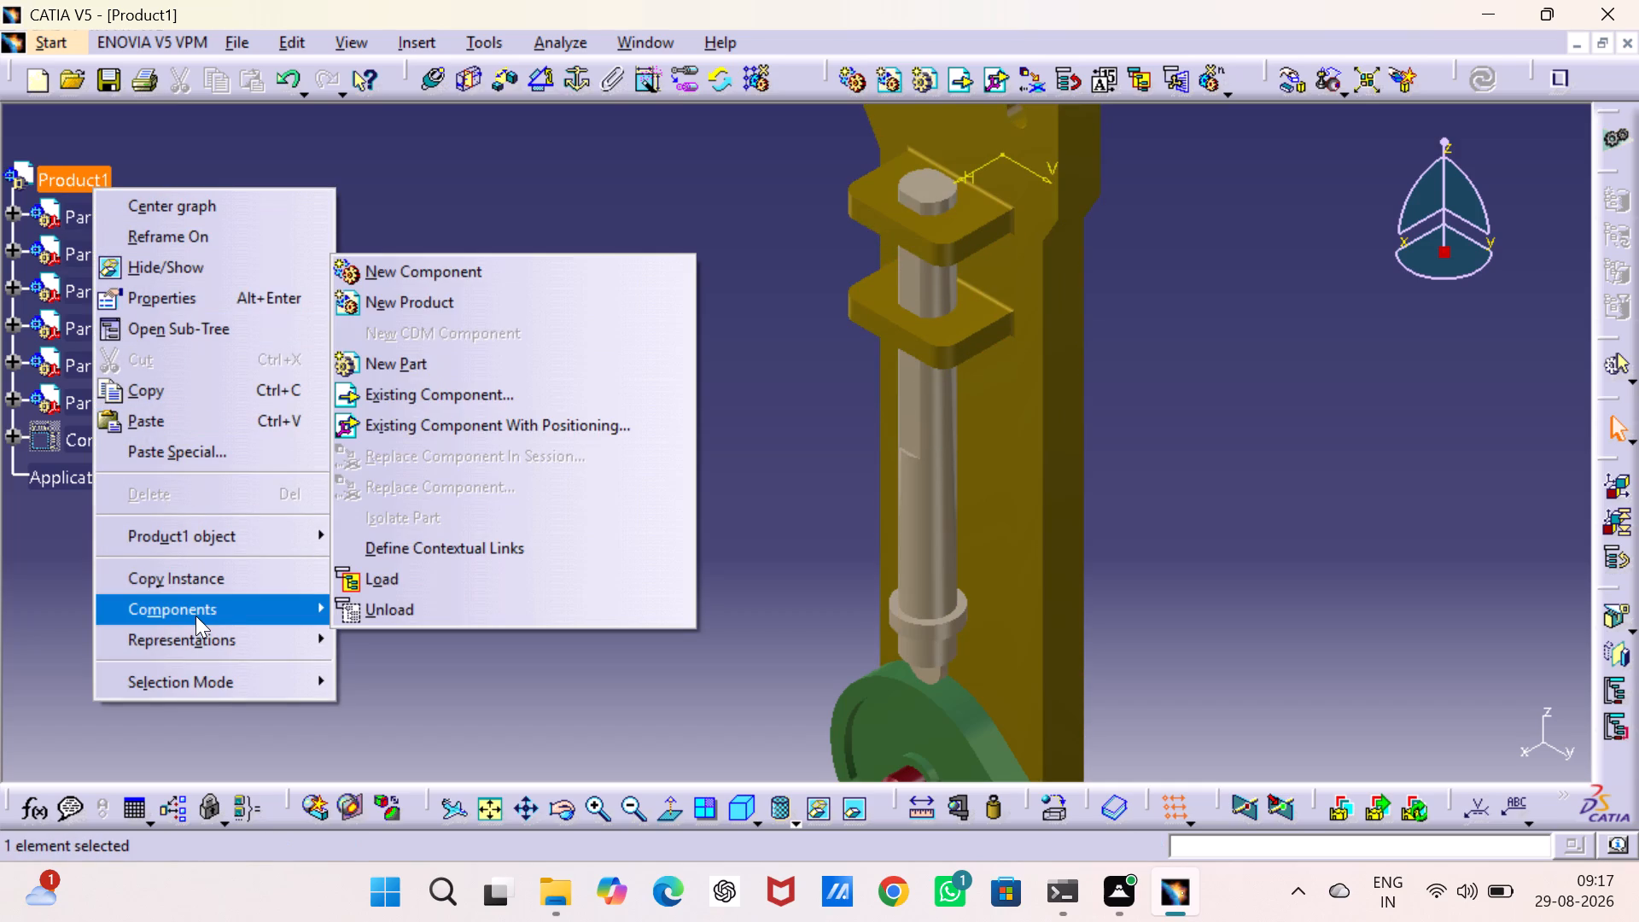
click(497, 395)
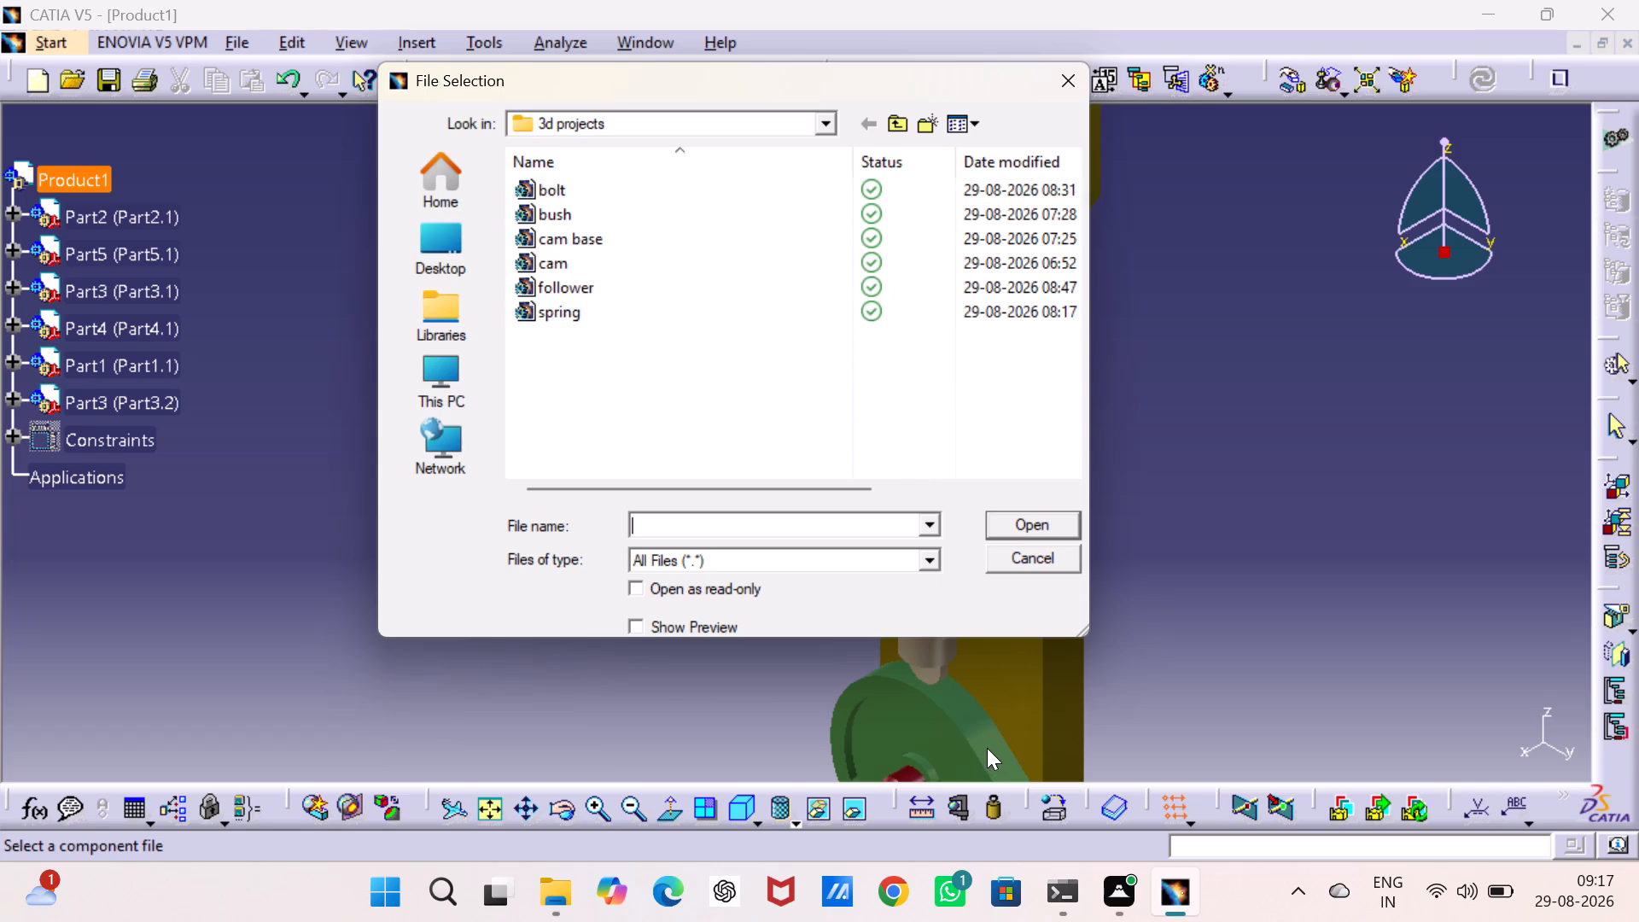
click(573, 312)
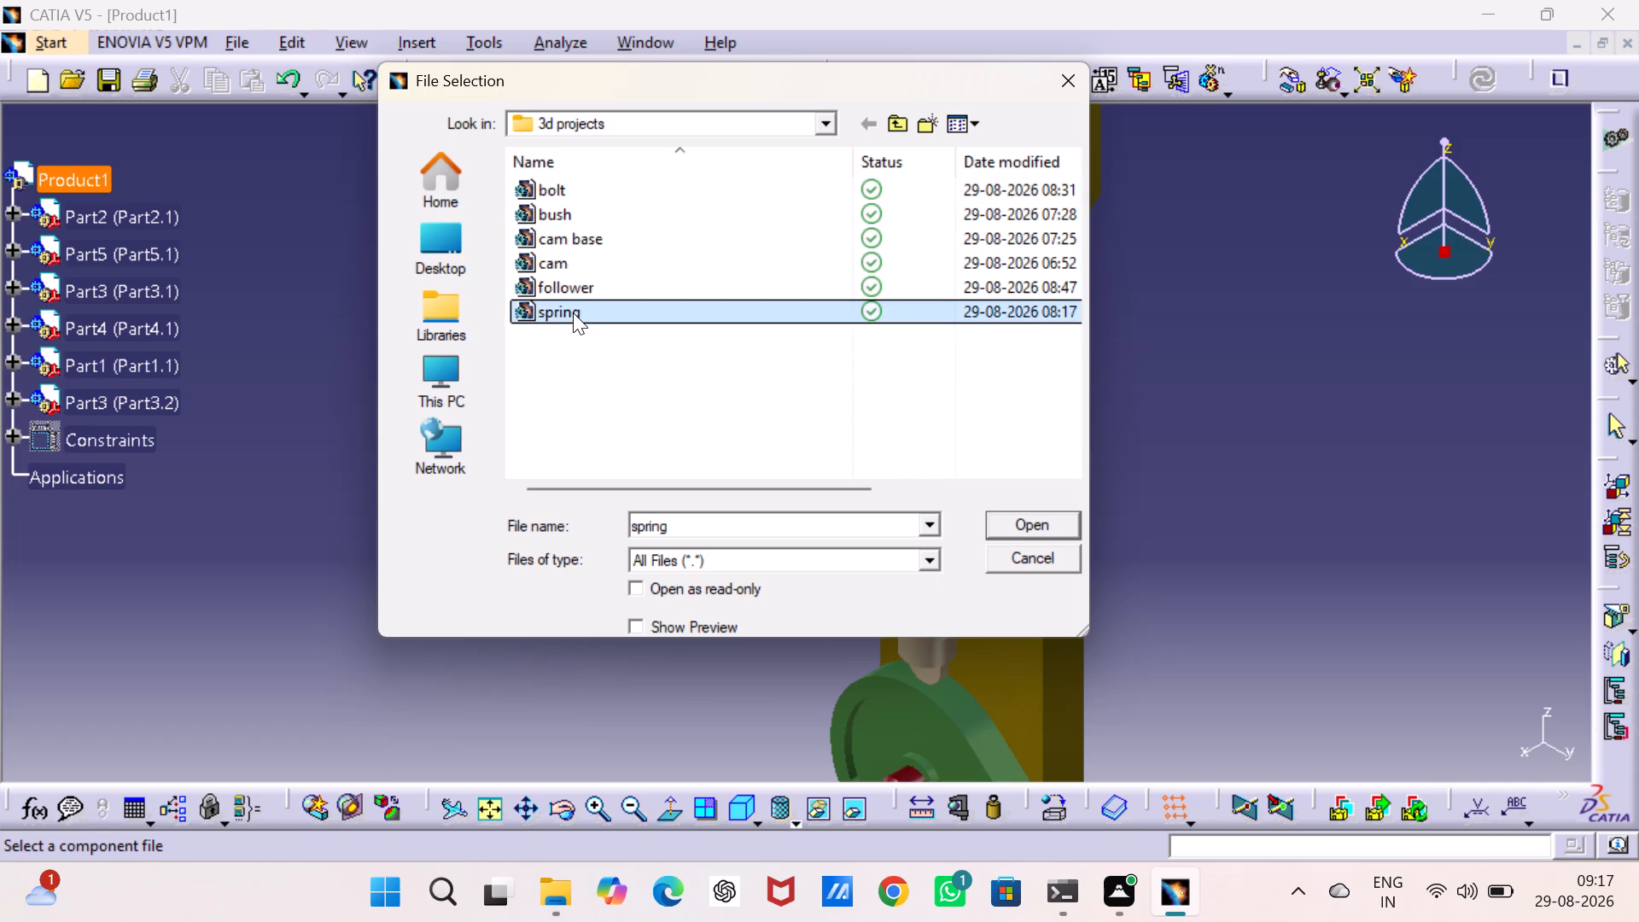
click(1051, 522)
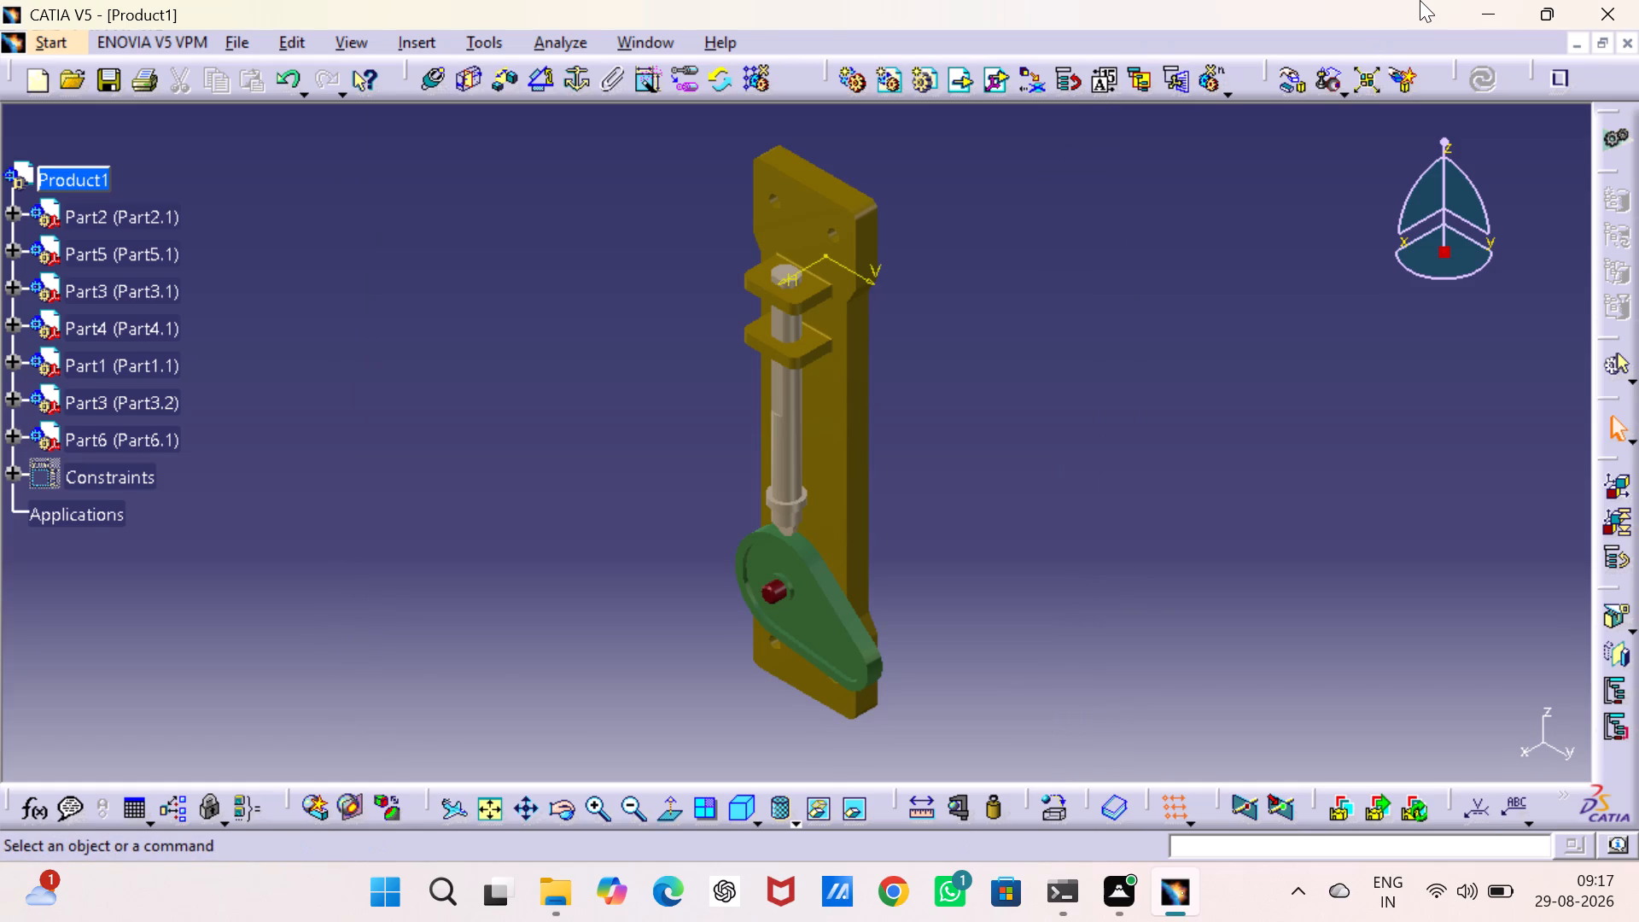
Move the spring along the X axis from behind the base plate to the open space in front of the follower.
click(1292, 73)
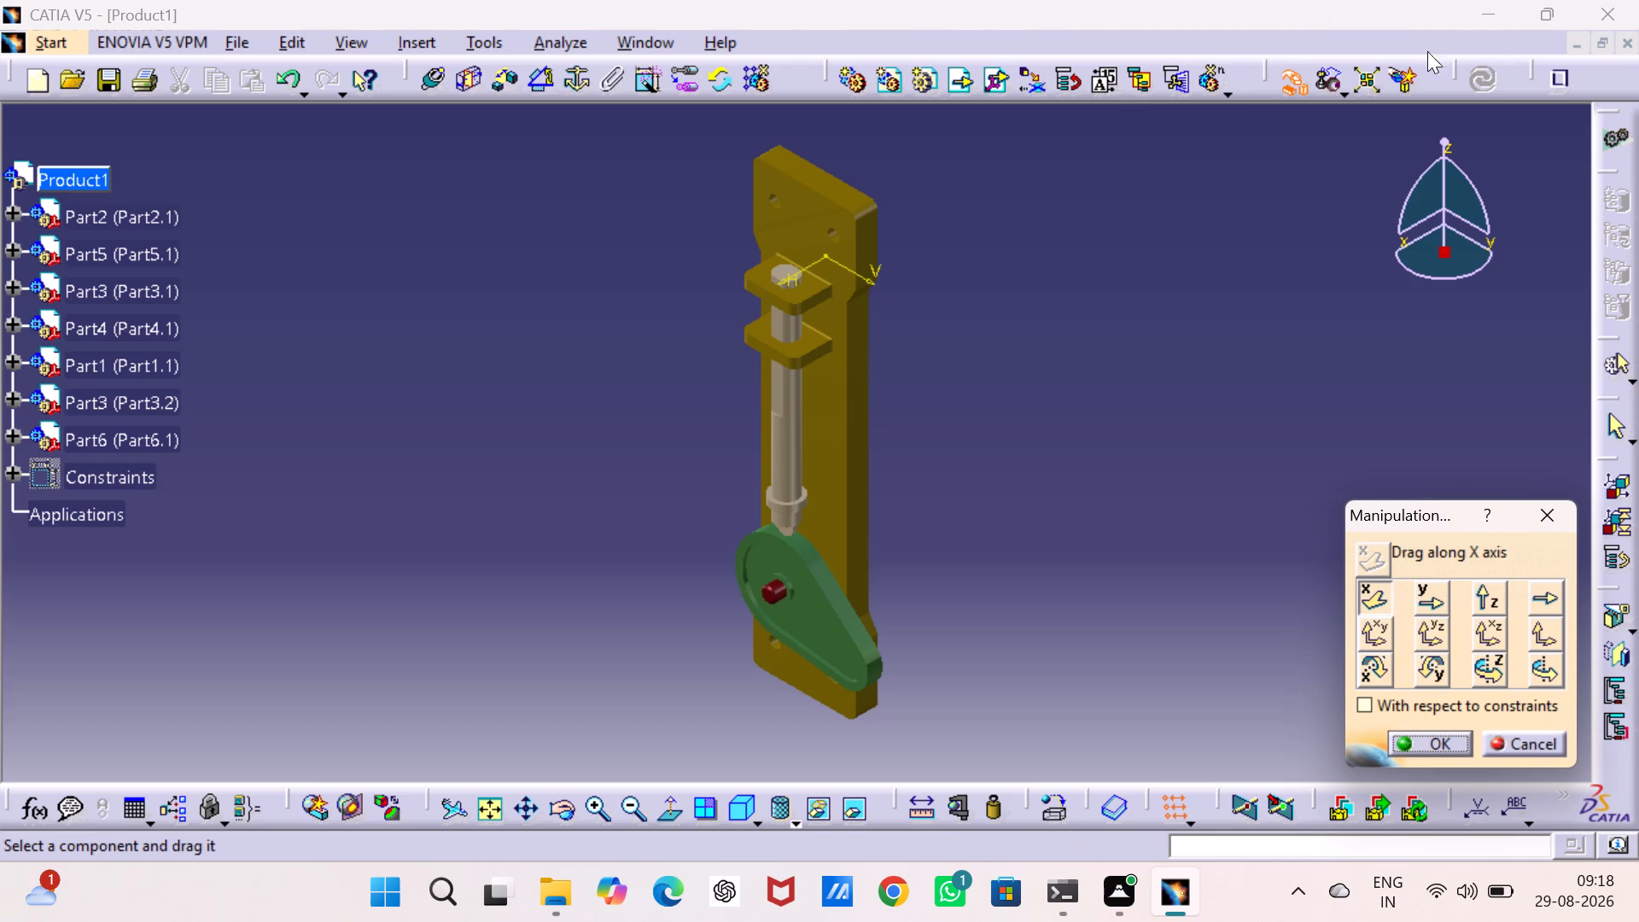
middle_drag(1059, 362, 1002, 373)
right_drag(1053, 365, 1002, 373)
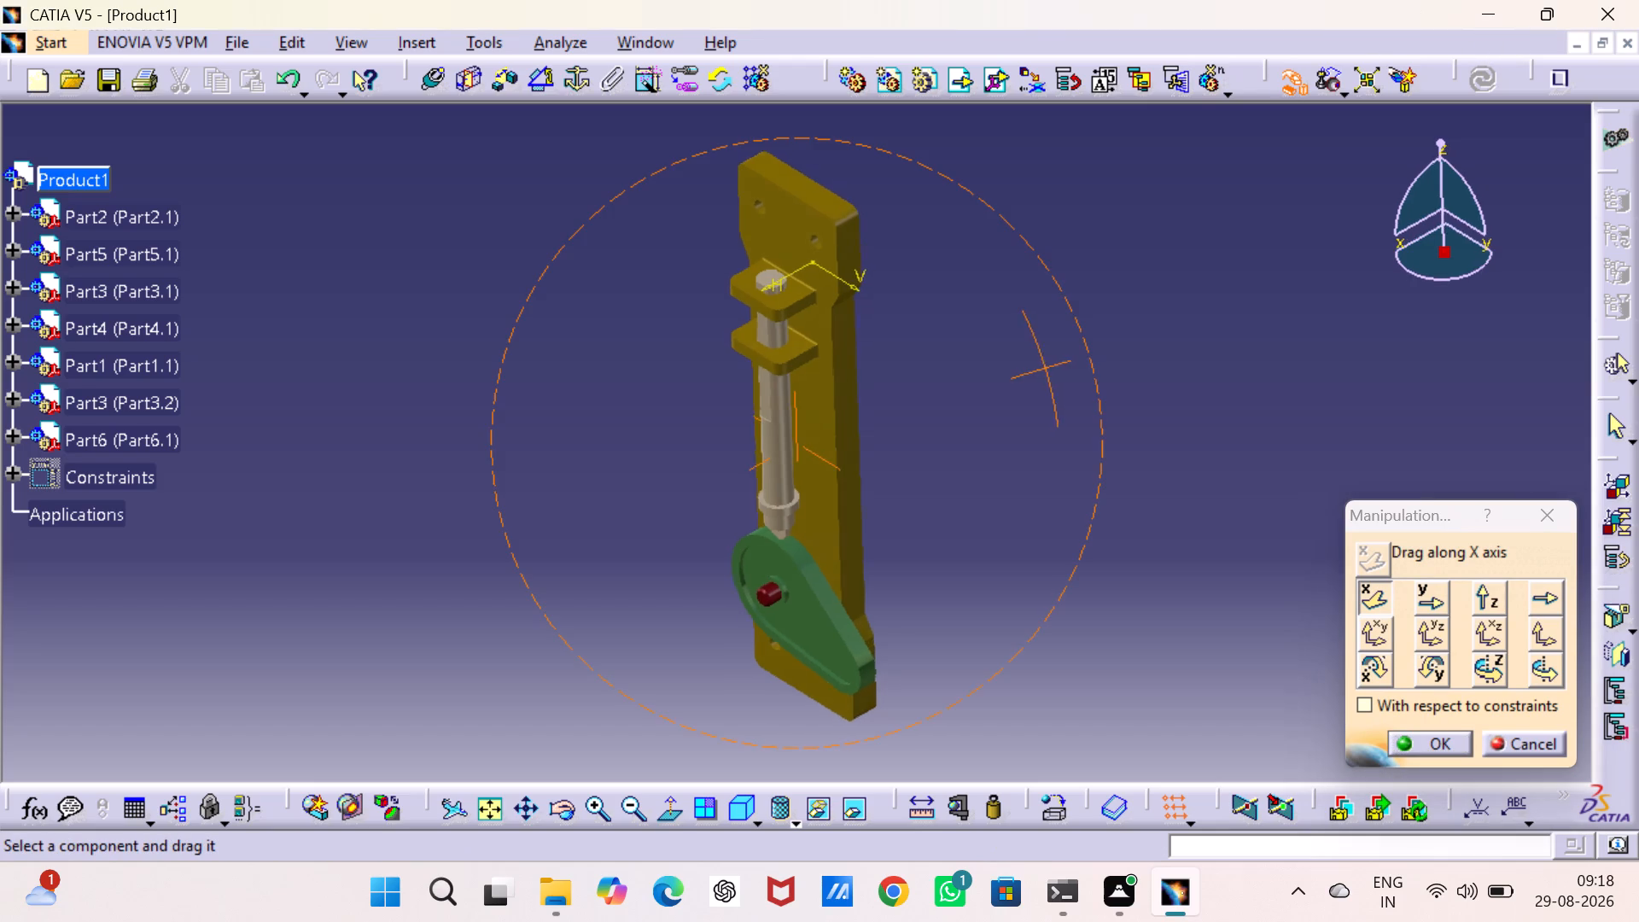
right_drag(1002, 373, 918, 383)
middle_drag(1002, 373, 918, 377)
drag(825, 363, 1095, 288)
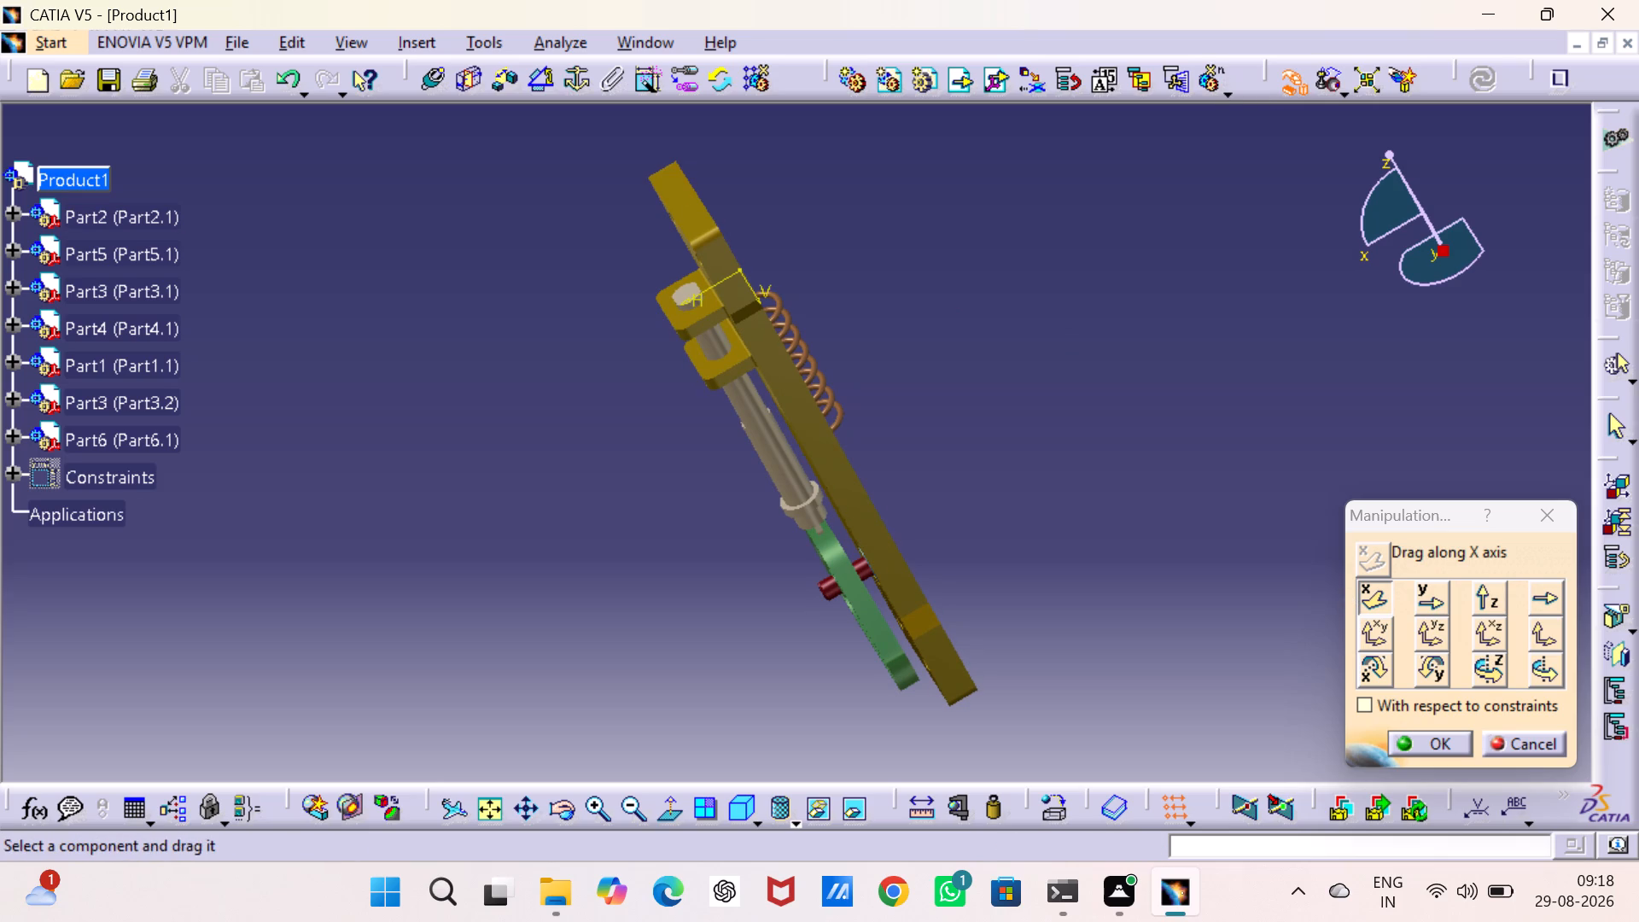
drag(803, 353, 653, 455)
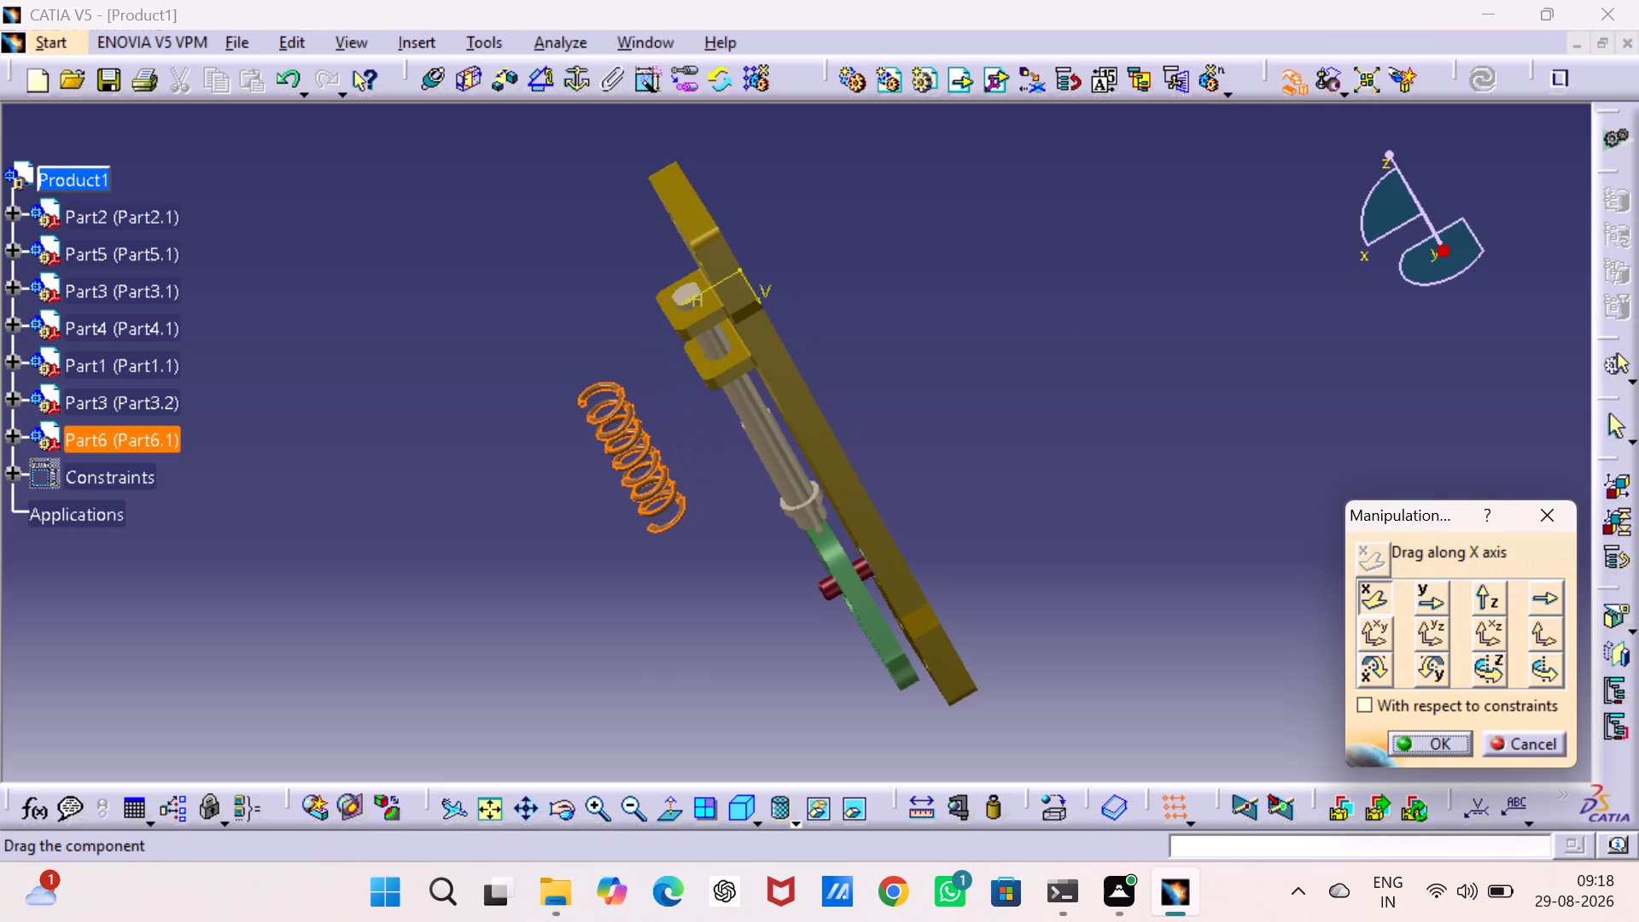
Move the spring slightly down along the Z axis so it sits beside the follower rod's shaft.
middle_drag(1100, 372, 1041, 522)
right_drag(1100, 372, 1041, 522)
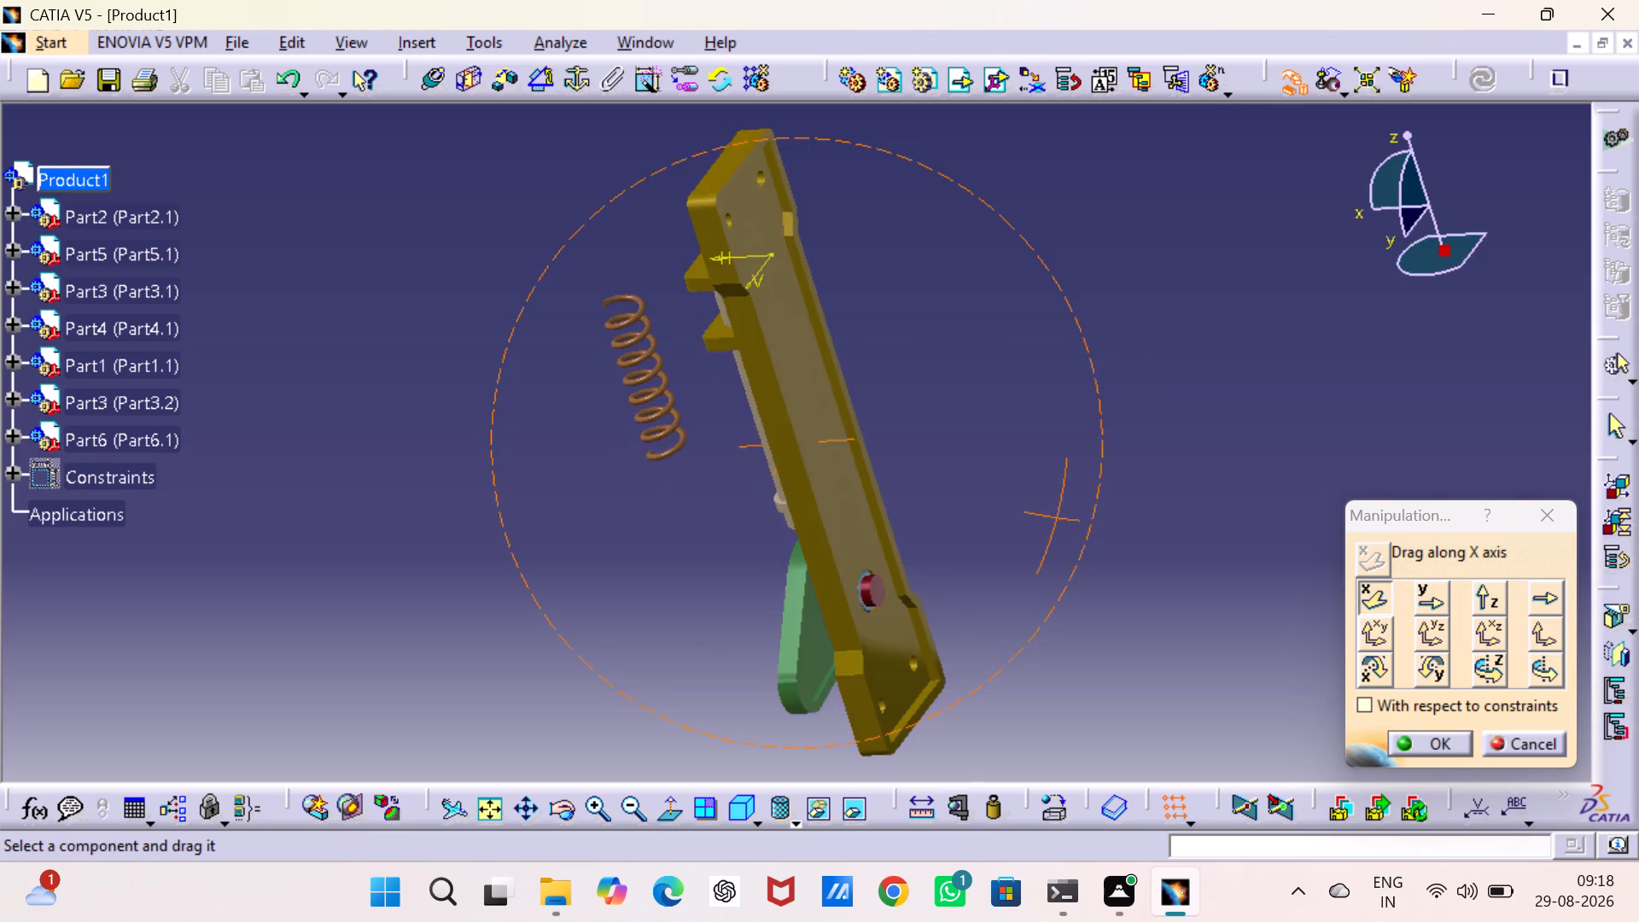
right_drag(1041, 522, 1207, 441)
middle_drag(1041, 522, 1207, 441)
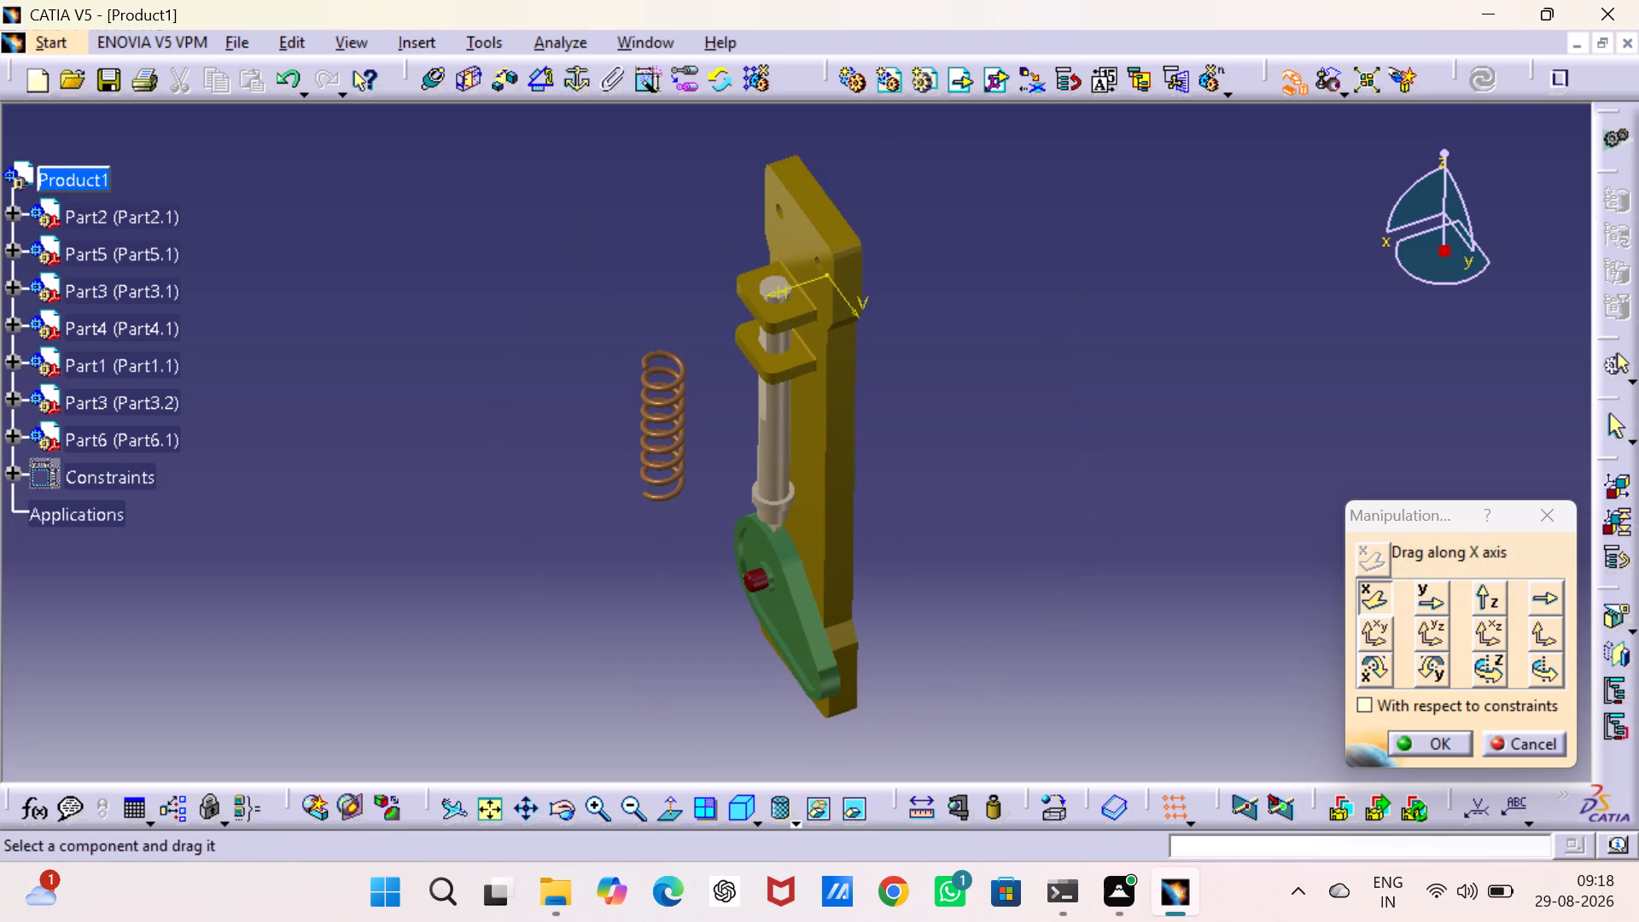
middle_drag(505, 464, 567, 341)
right_drag(505, 459, 567, 341)
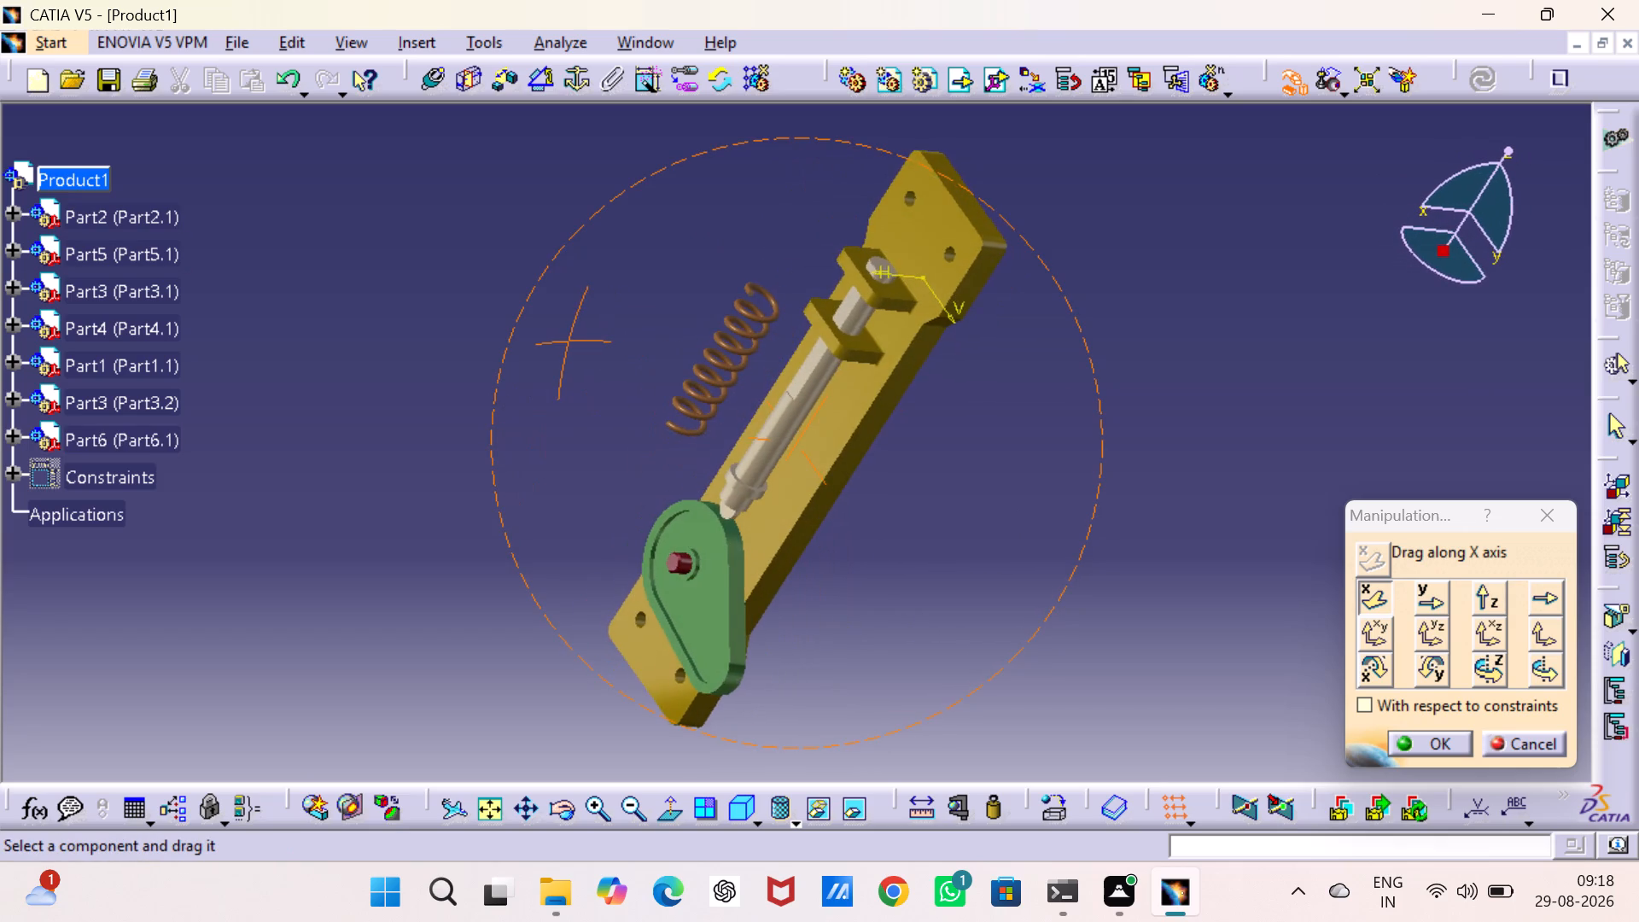
middle_drag(567, 341, 486, 371)
right_drag(567, 341, 486, 371)
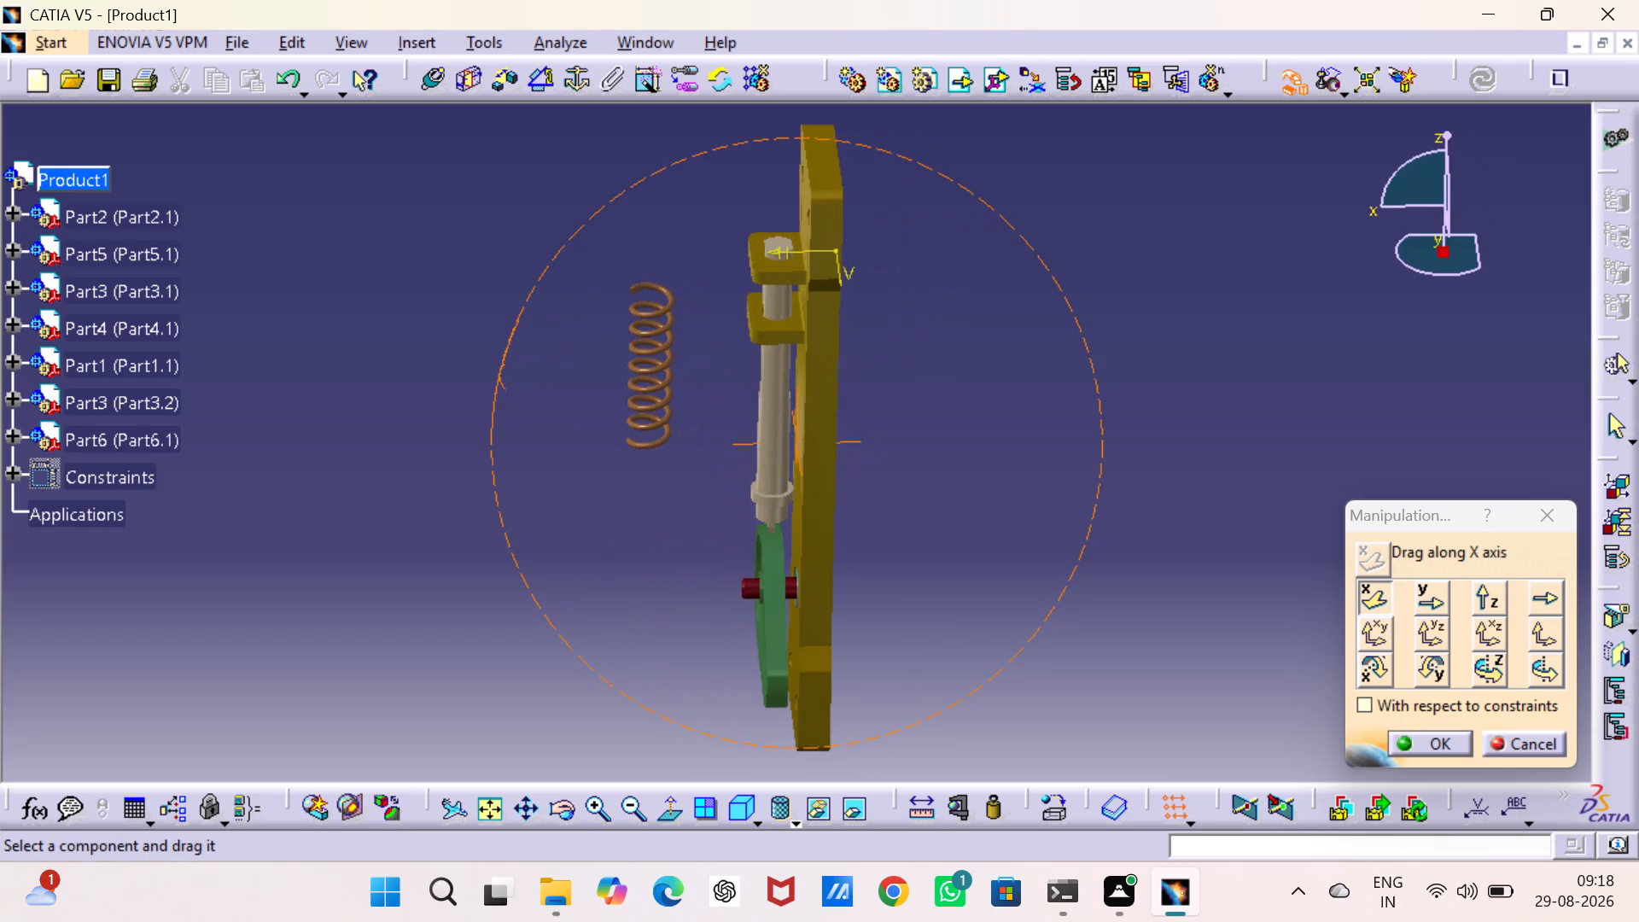
right_drag(486, 371, 487, 371)
middle_drag(486, 371, 487, 371)
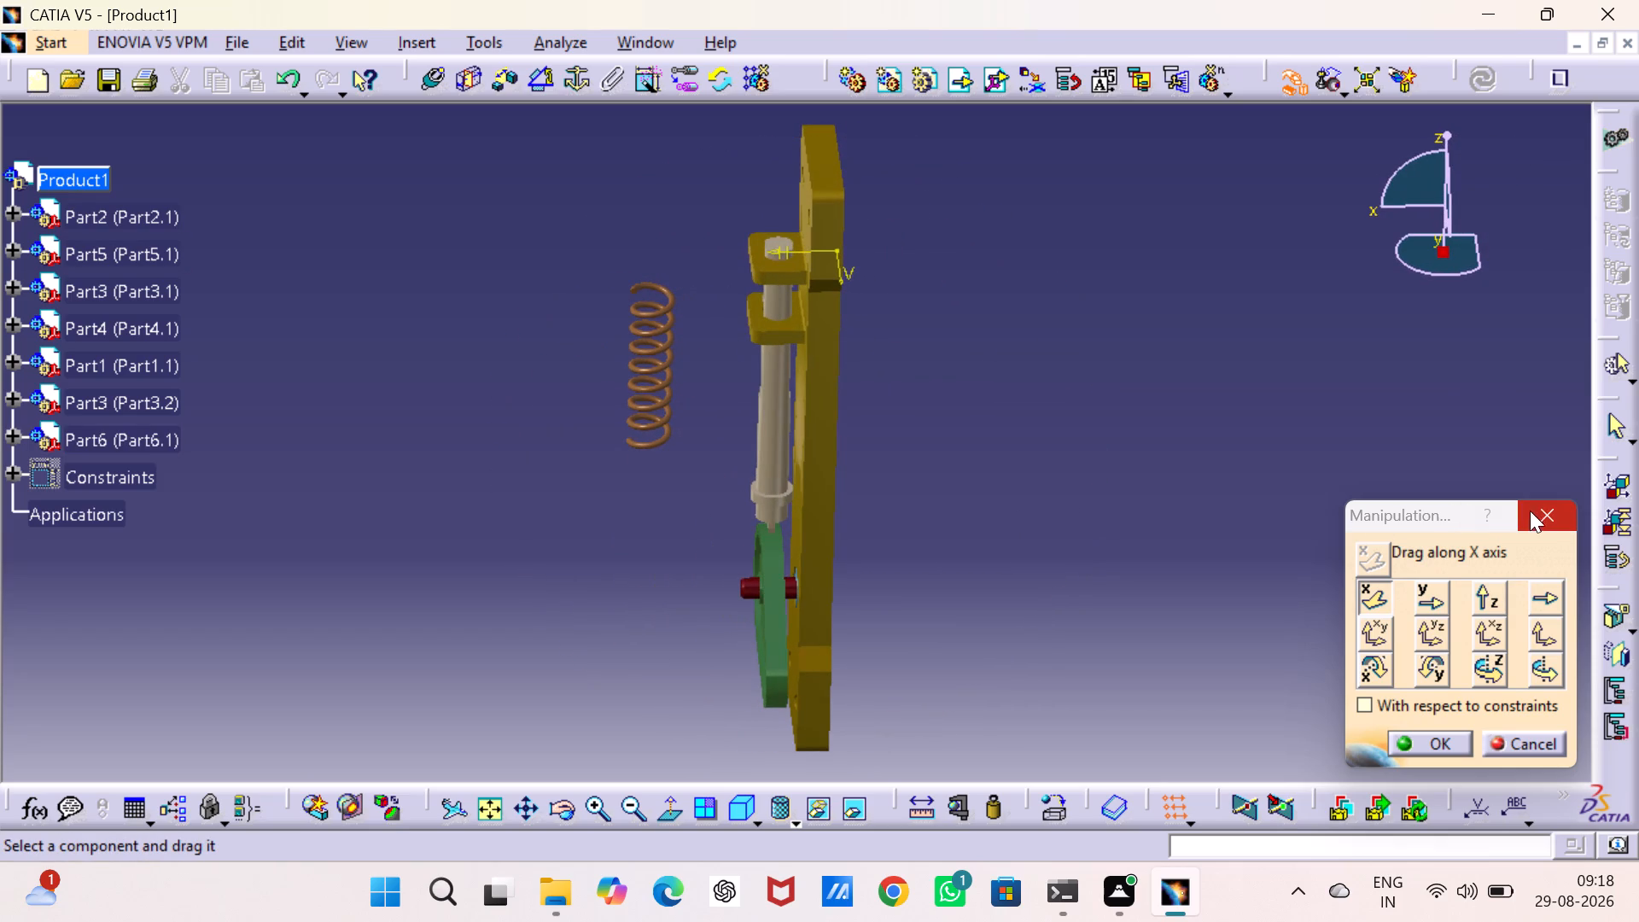
click(1468, 597)
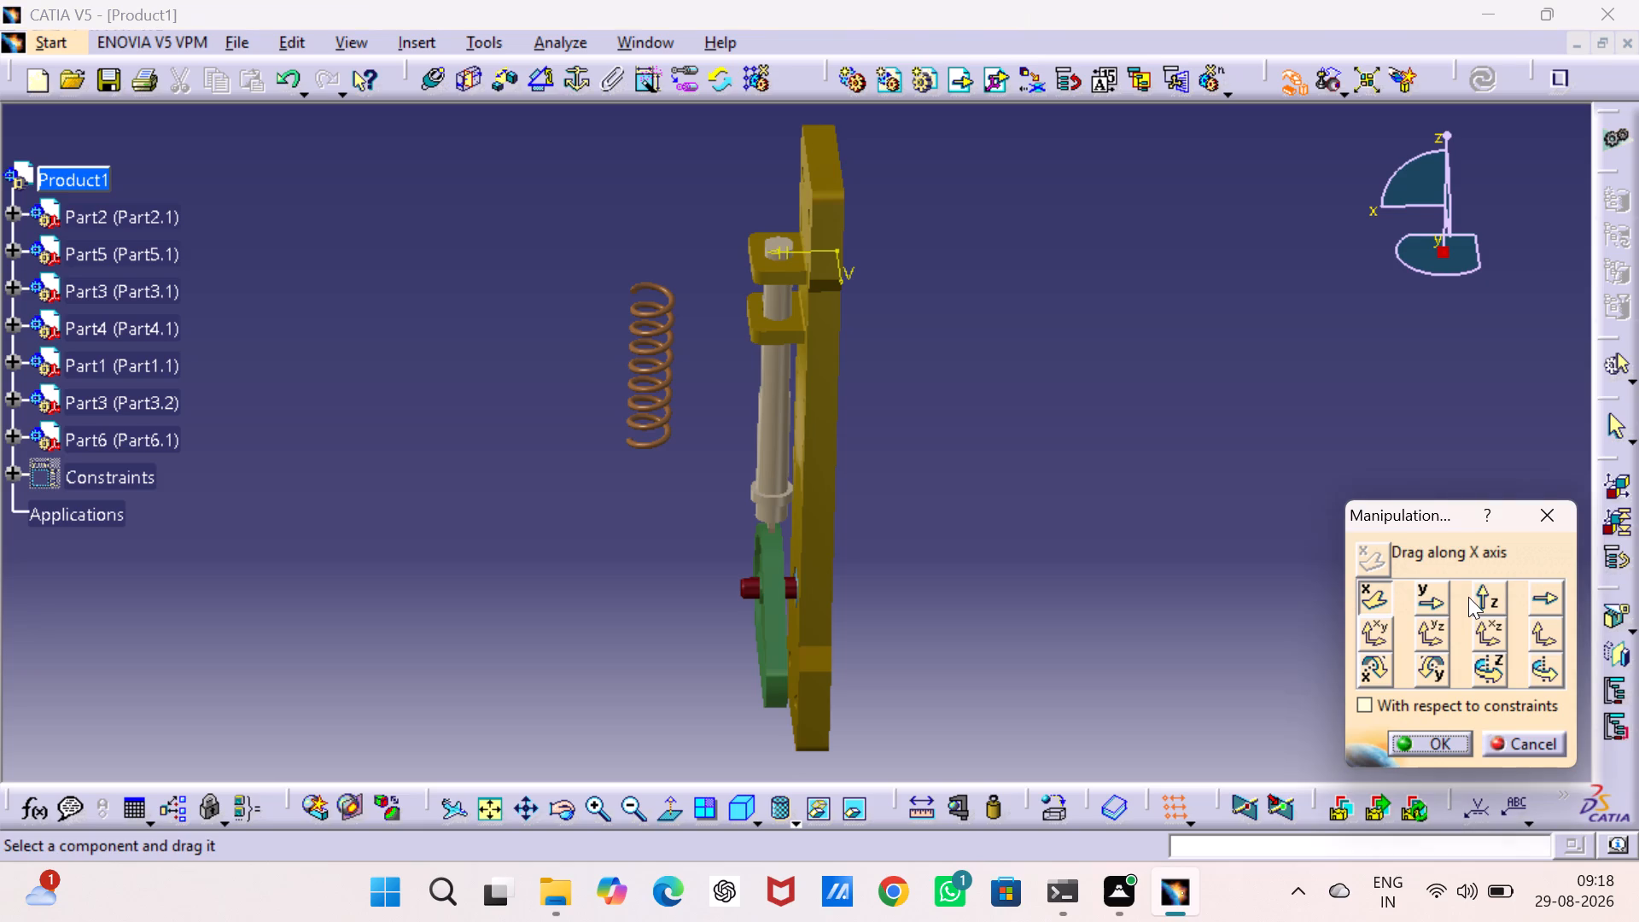
click(1491, 596)
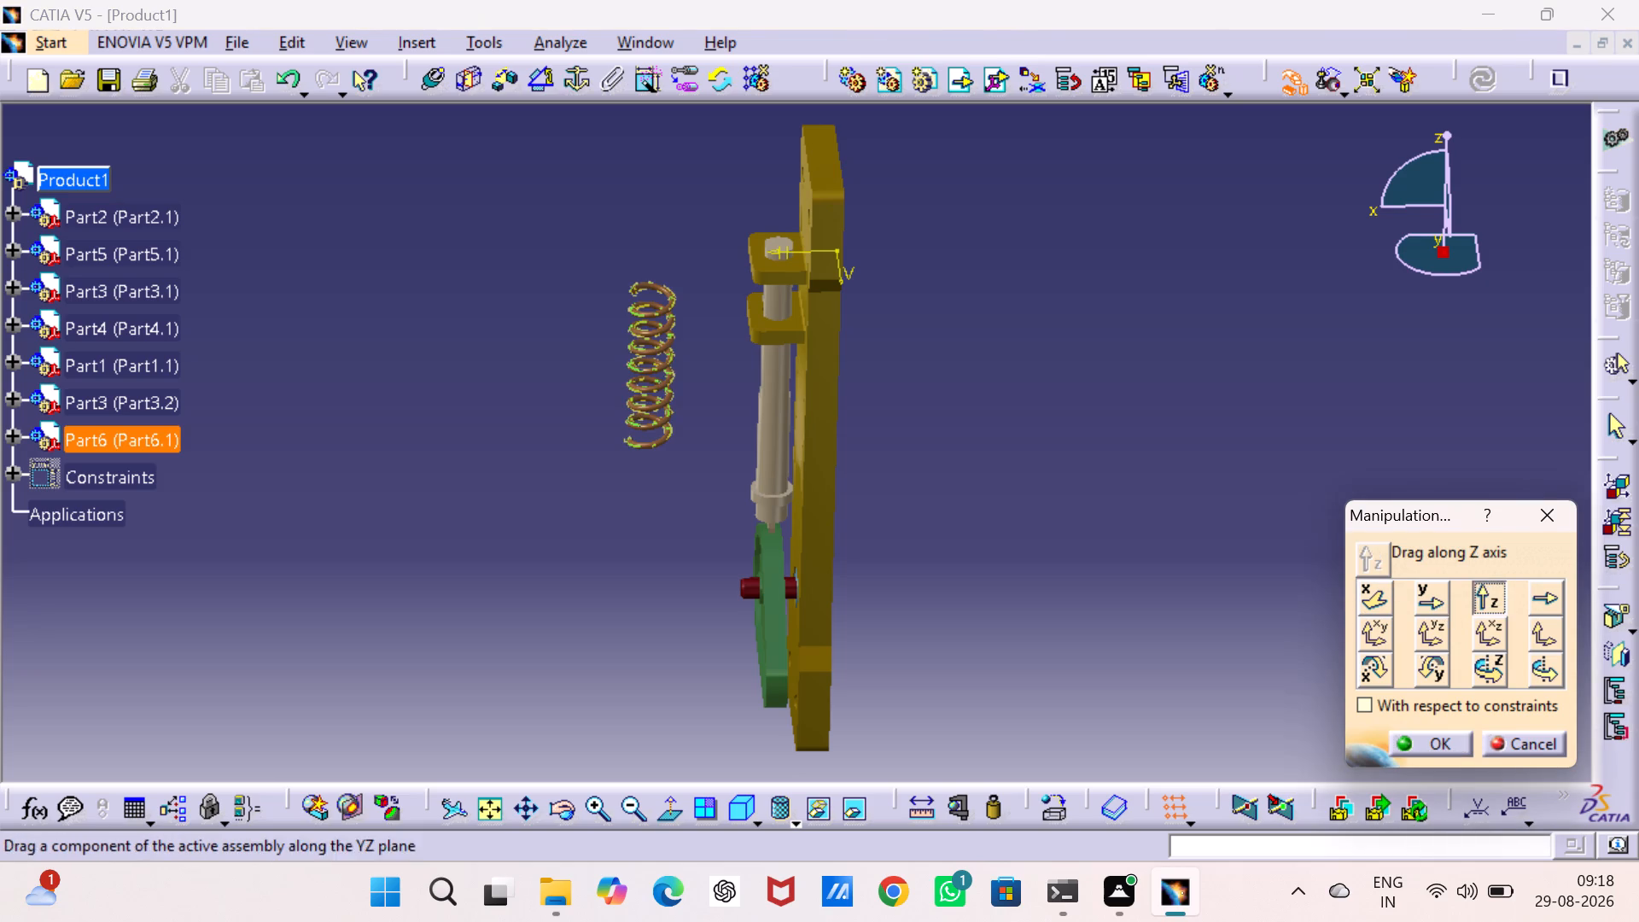
drag(644, 393, 639, 449)
click(1139, 444)
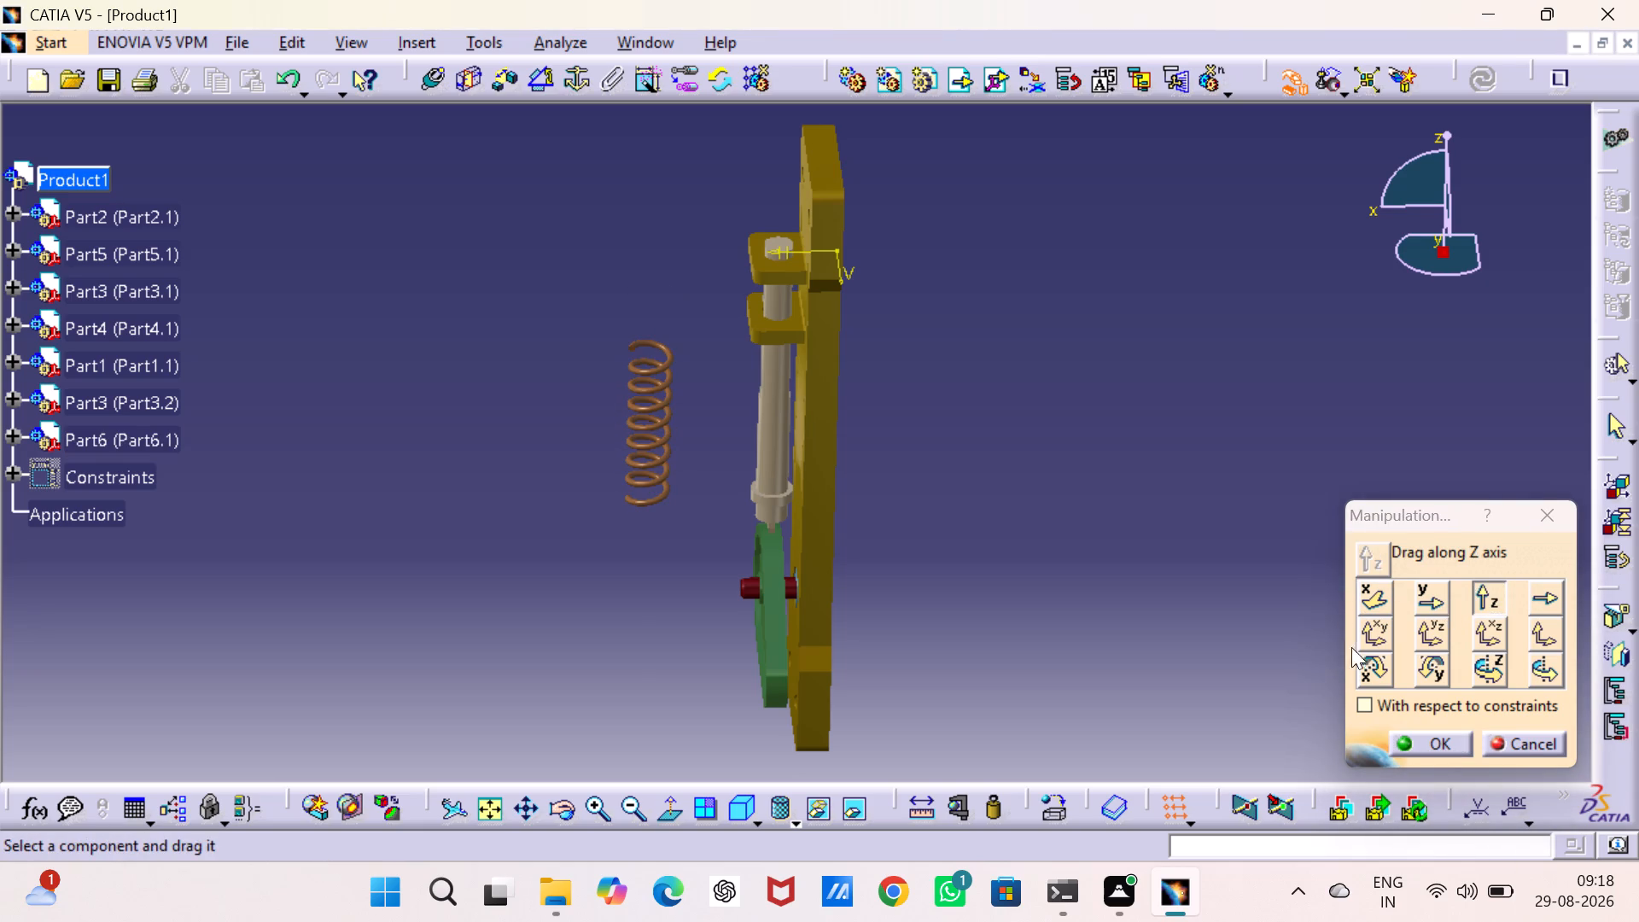
click(1434, 744)
drag(1257, 598, 1249, 584)
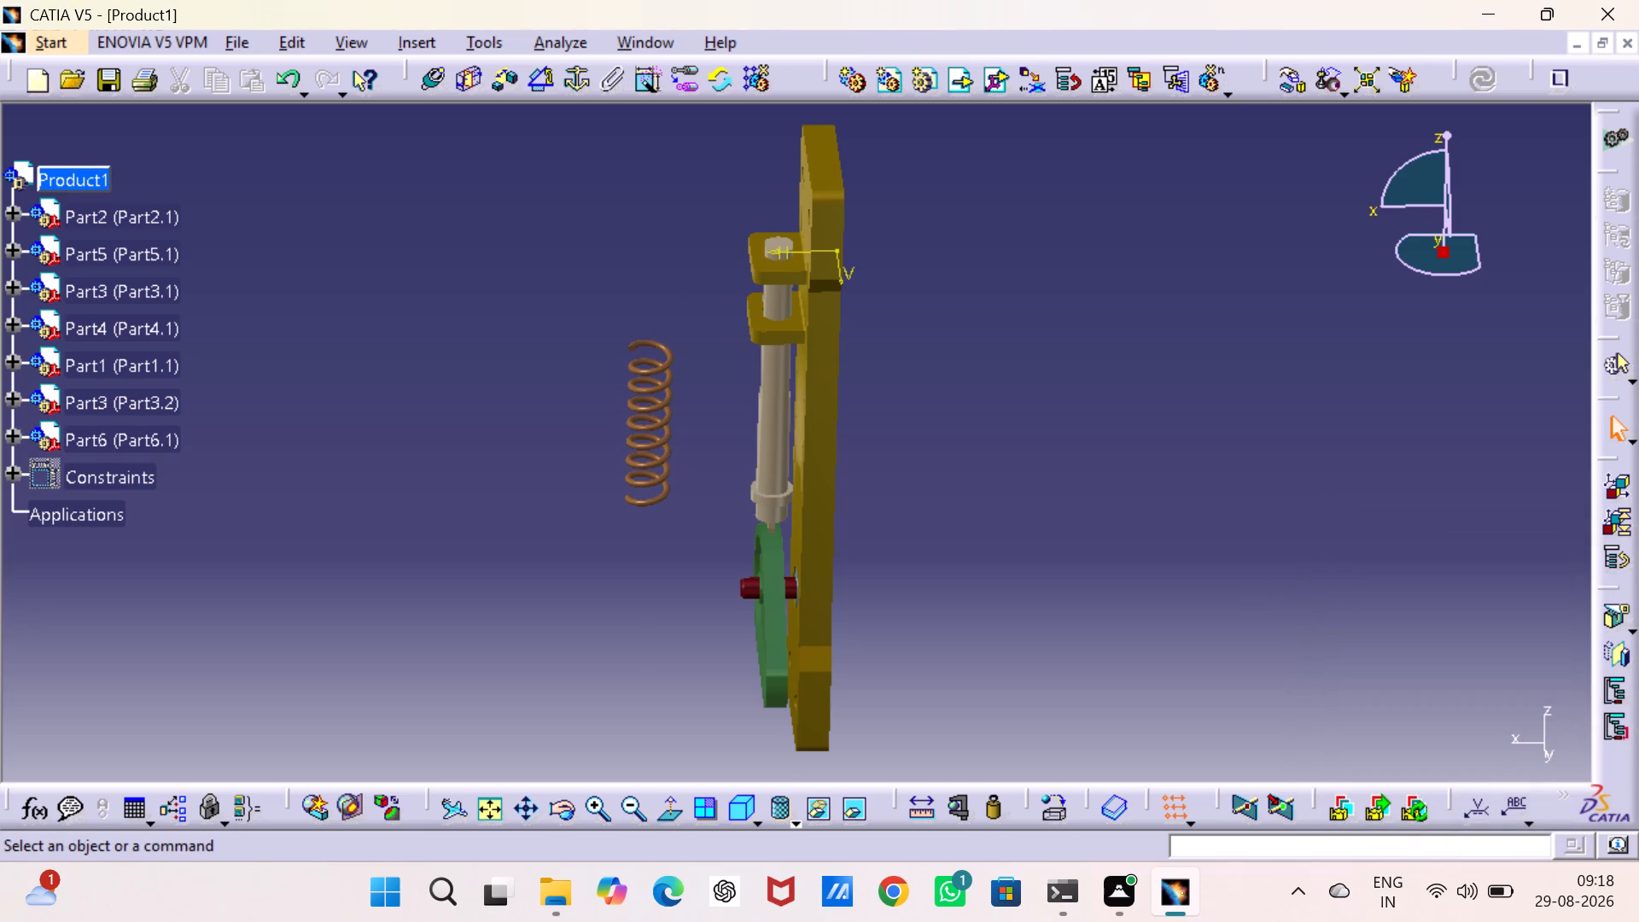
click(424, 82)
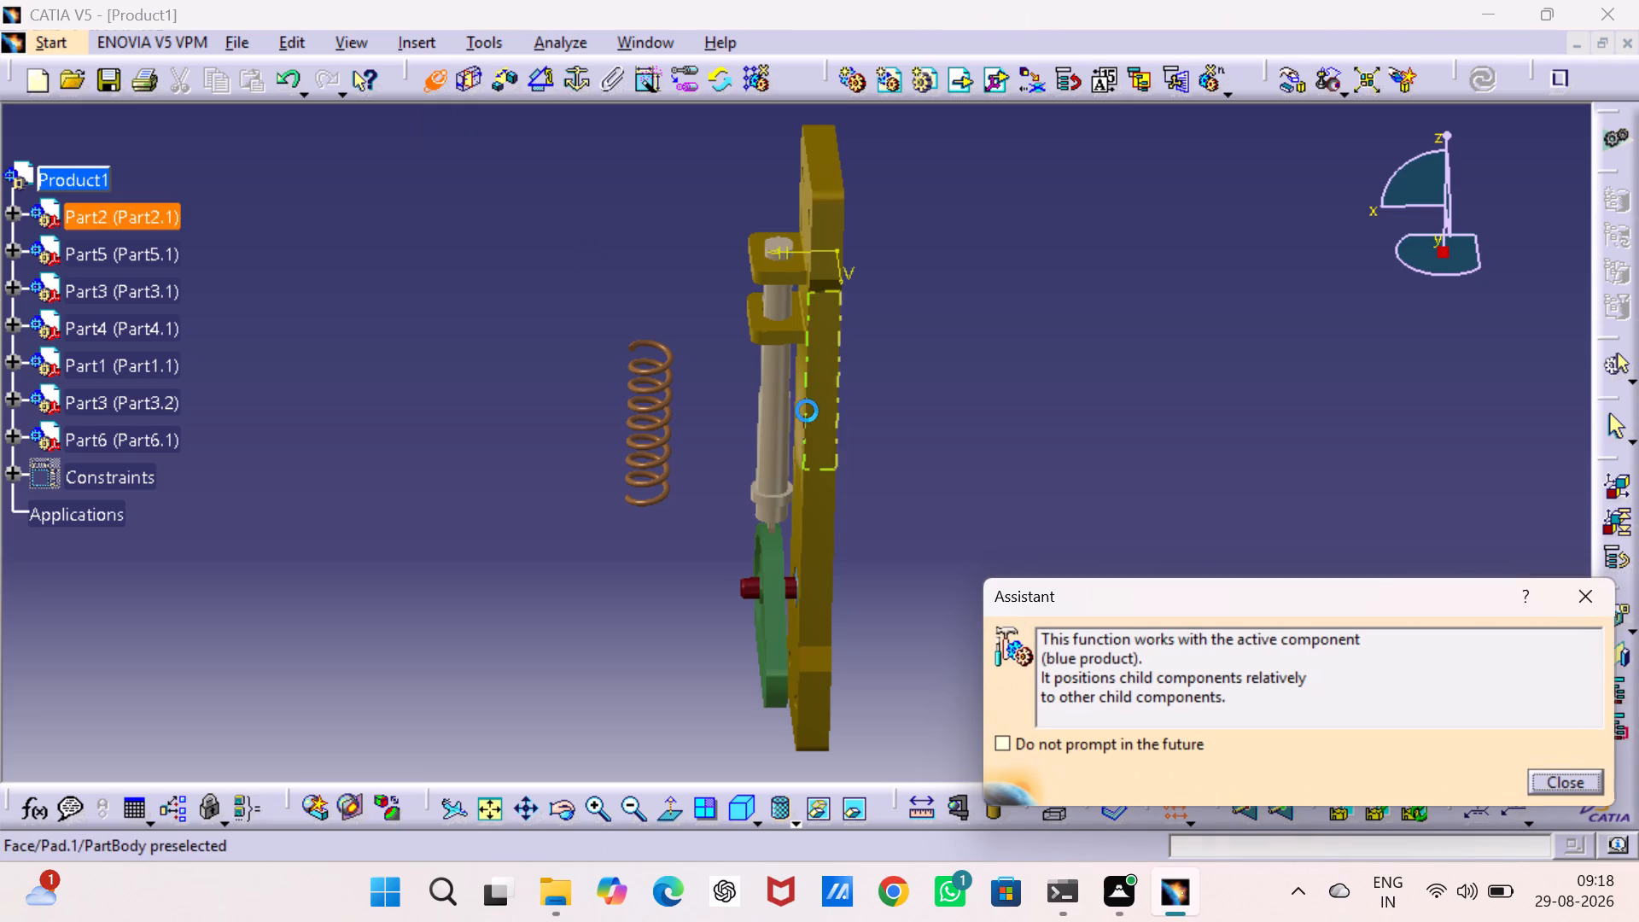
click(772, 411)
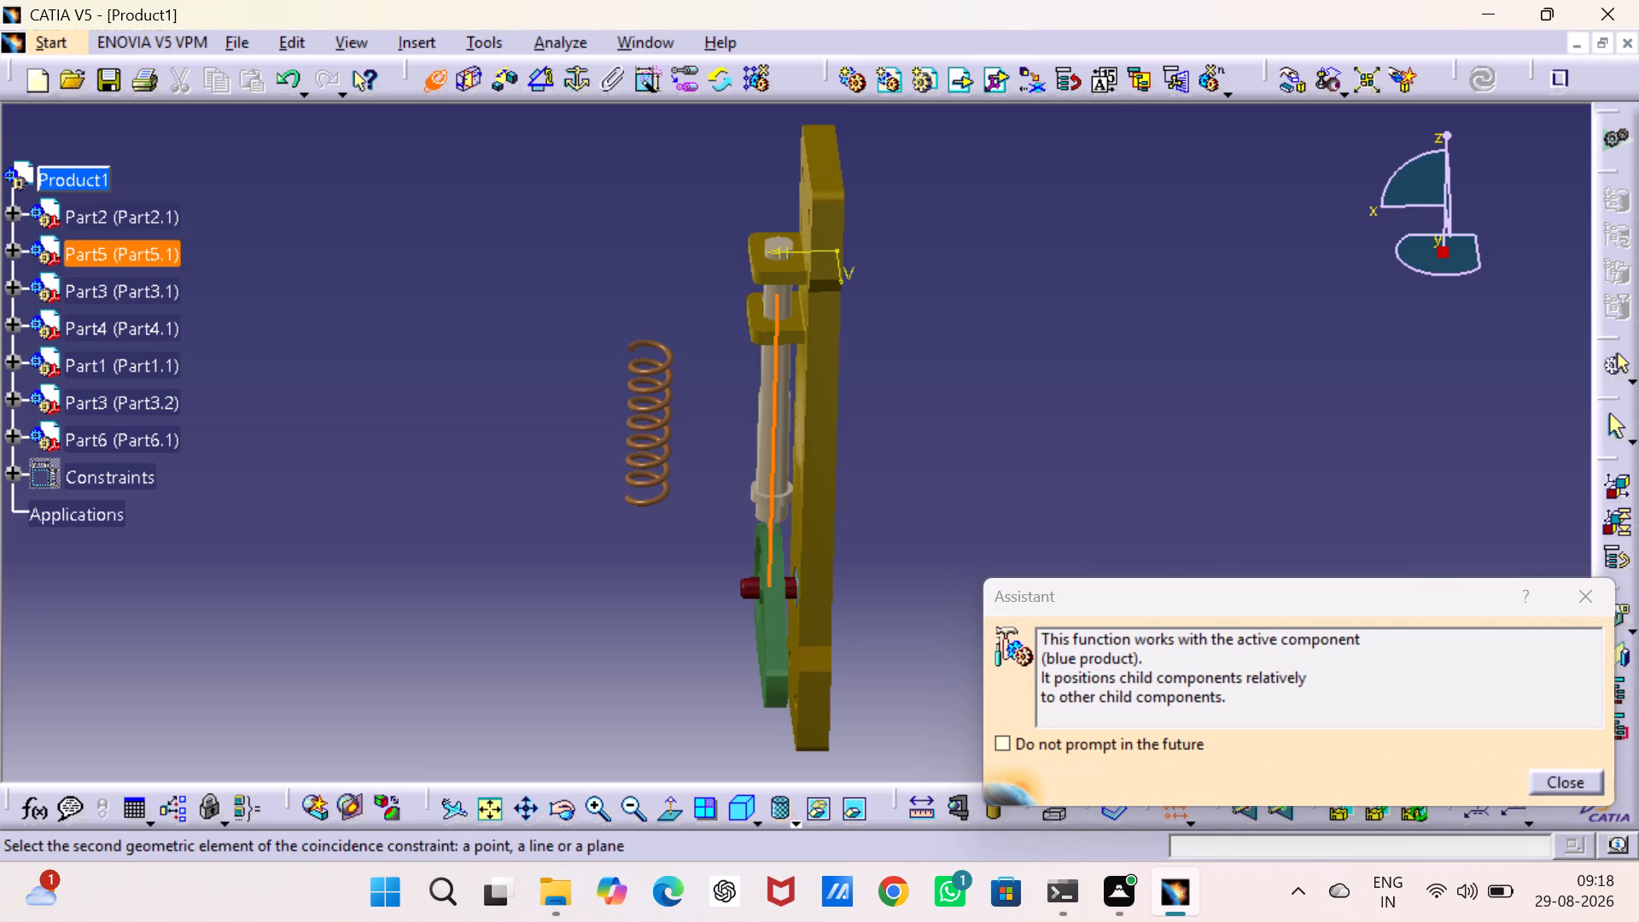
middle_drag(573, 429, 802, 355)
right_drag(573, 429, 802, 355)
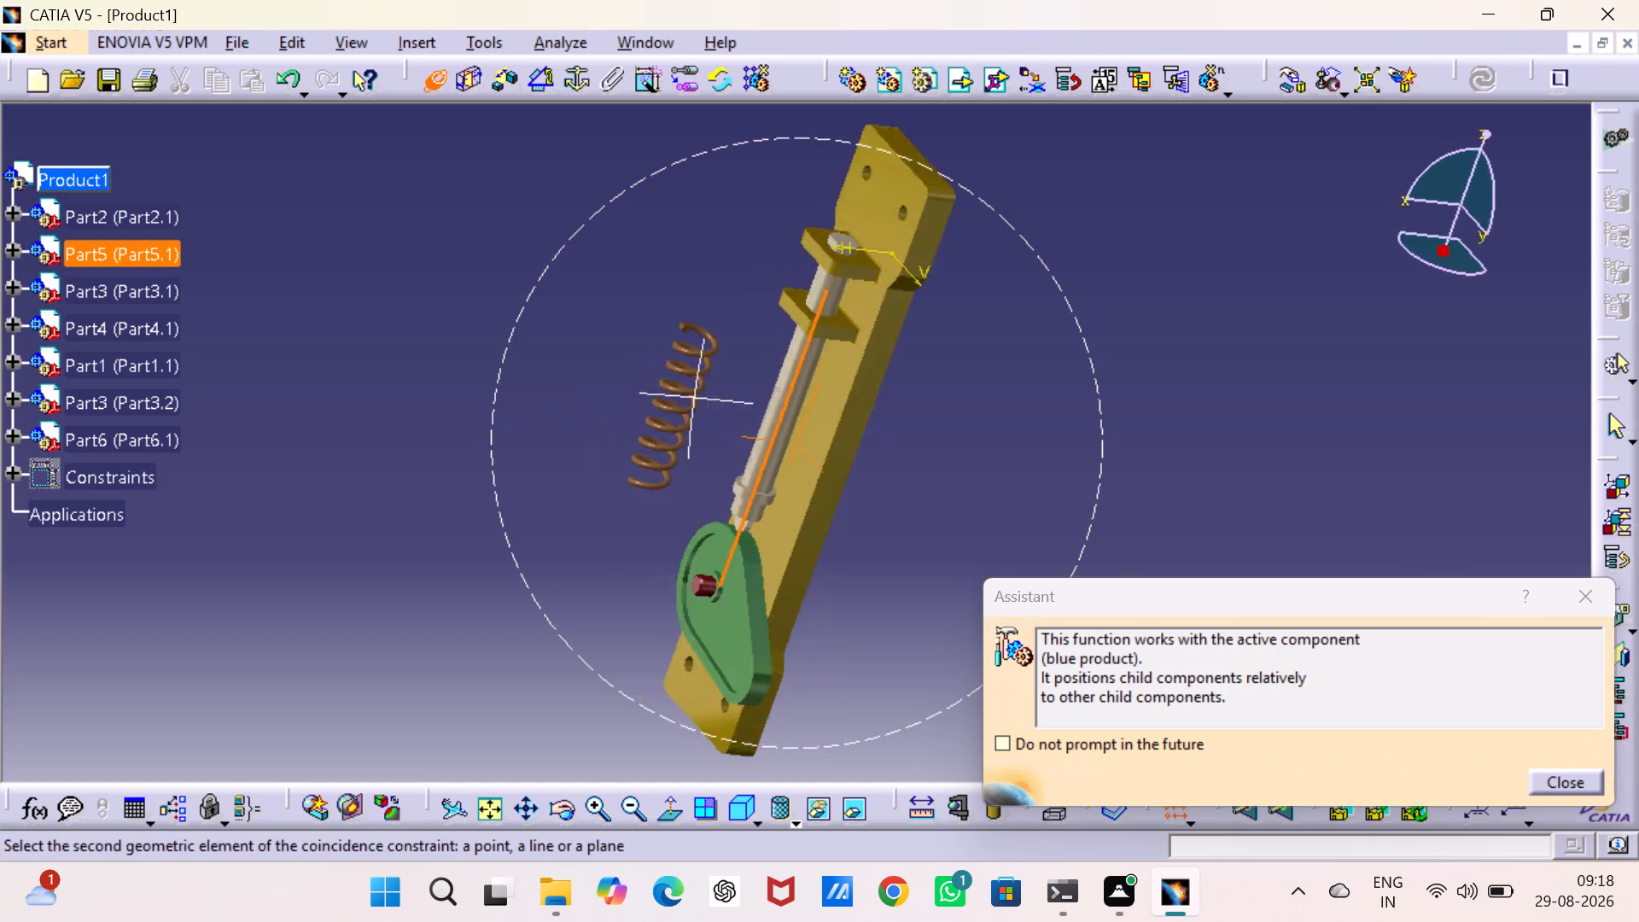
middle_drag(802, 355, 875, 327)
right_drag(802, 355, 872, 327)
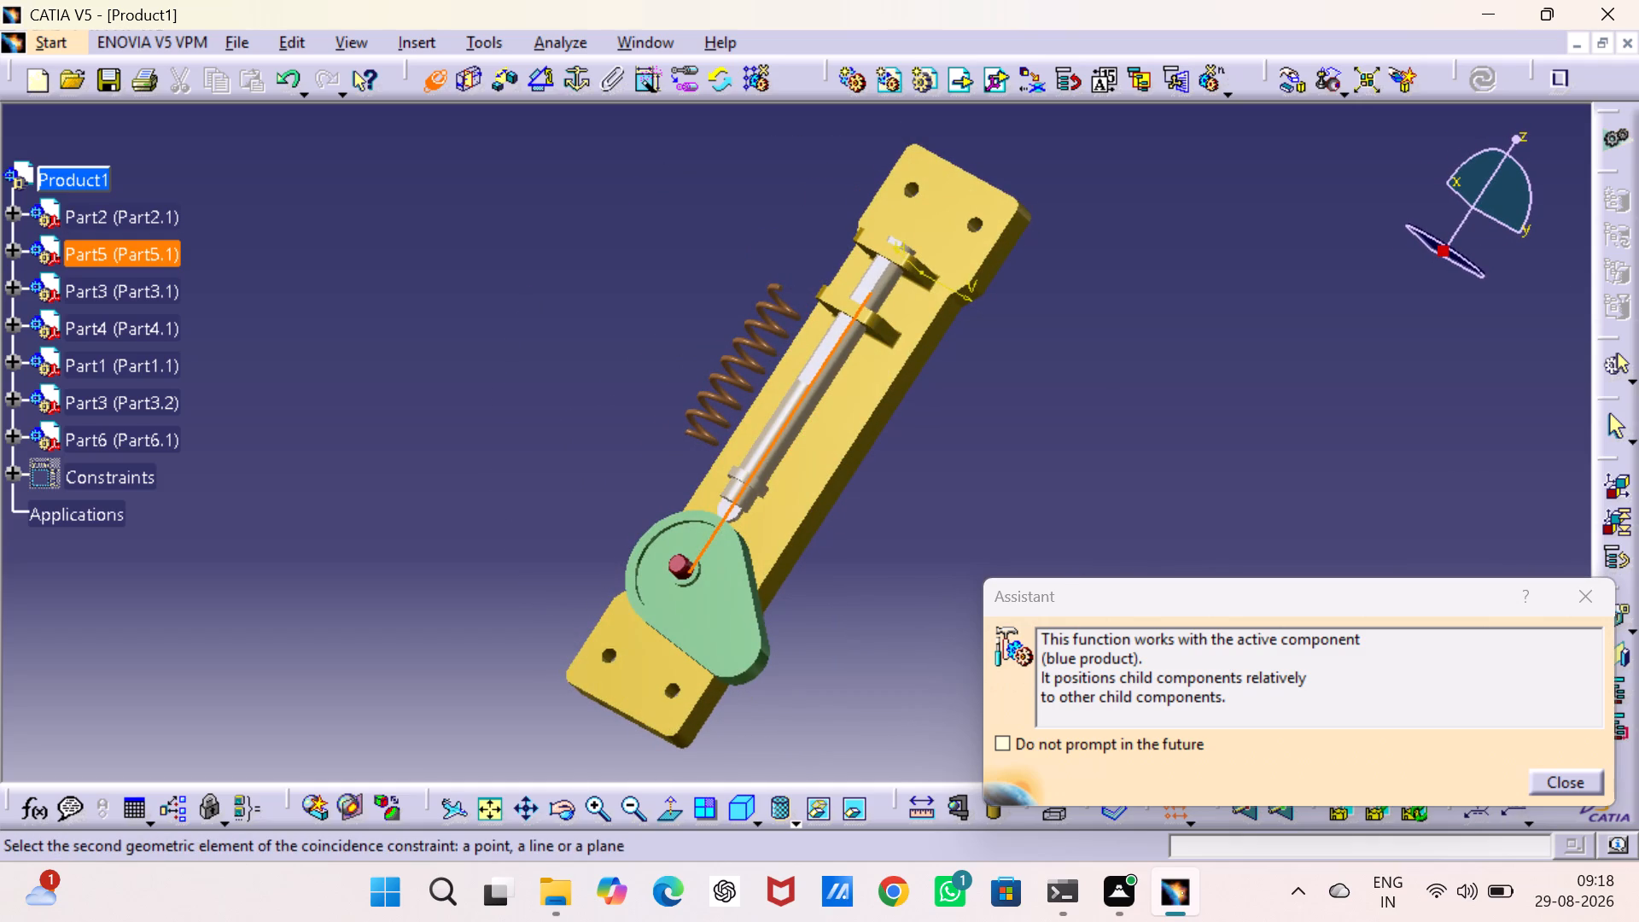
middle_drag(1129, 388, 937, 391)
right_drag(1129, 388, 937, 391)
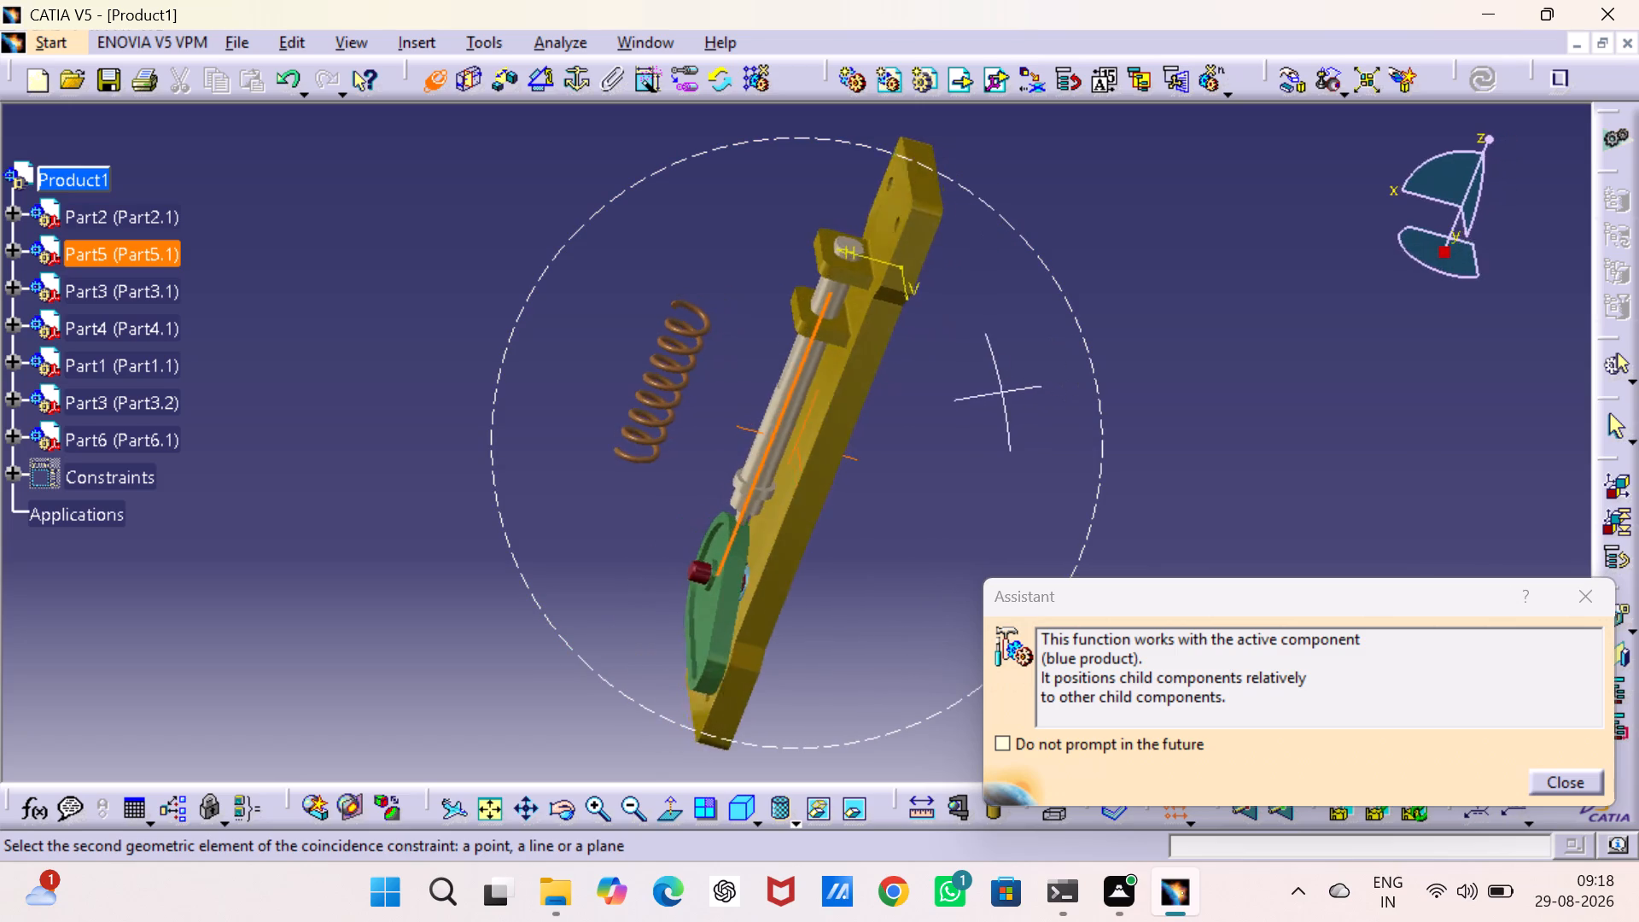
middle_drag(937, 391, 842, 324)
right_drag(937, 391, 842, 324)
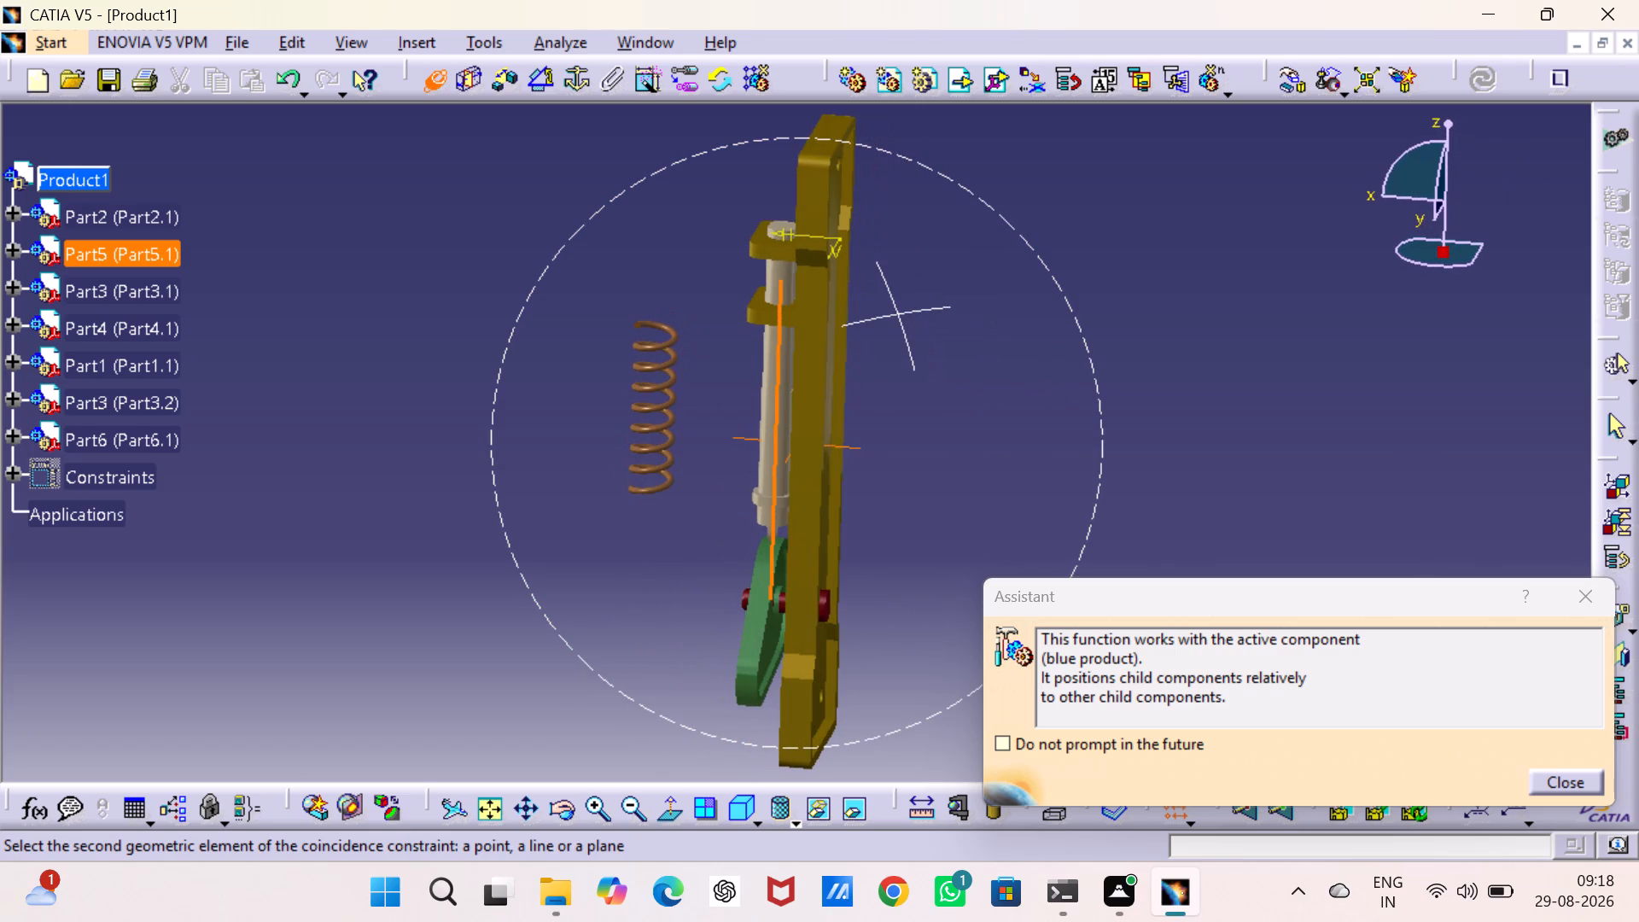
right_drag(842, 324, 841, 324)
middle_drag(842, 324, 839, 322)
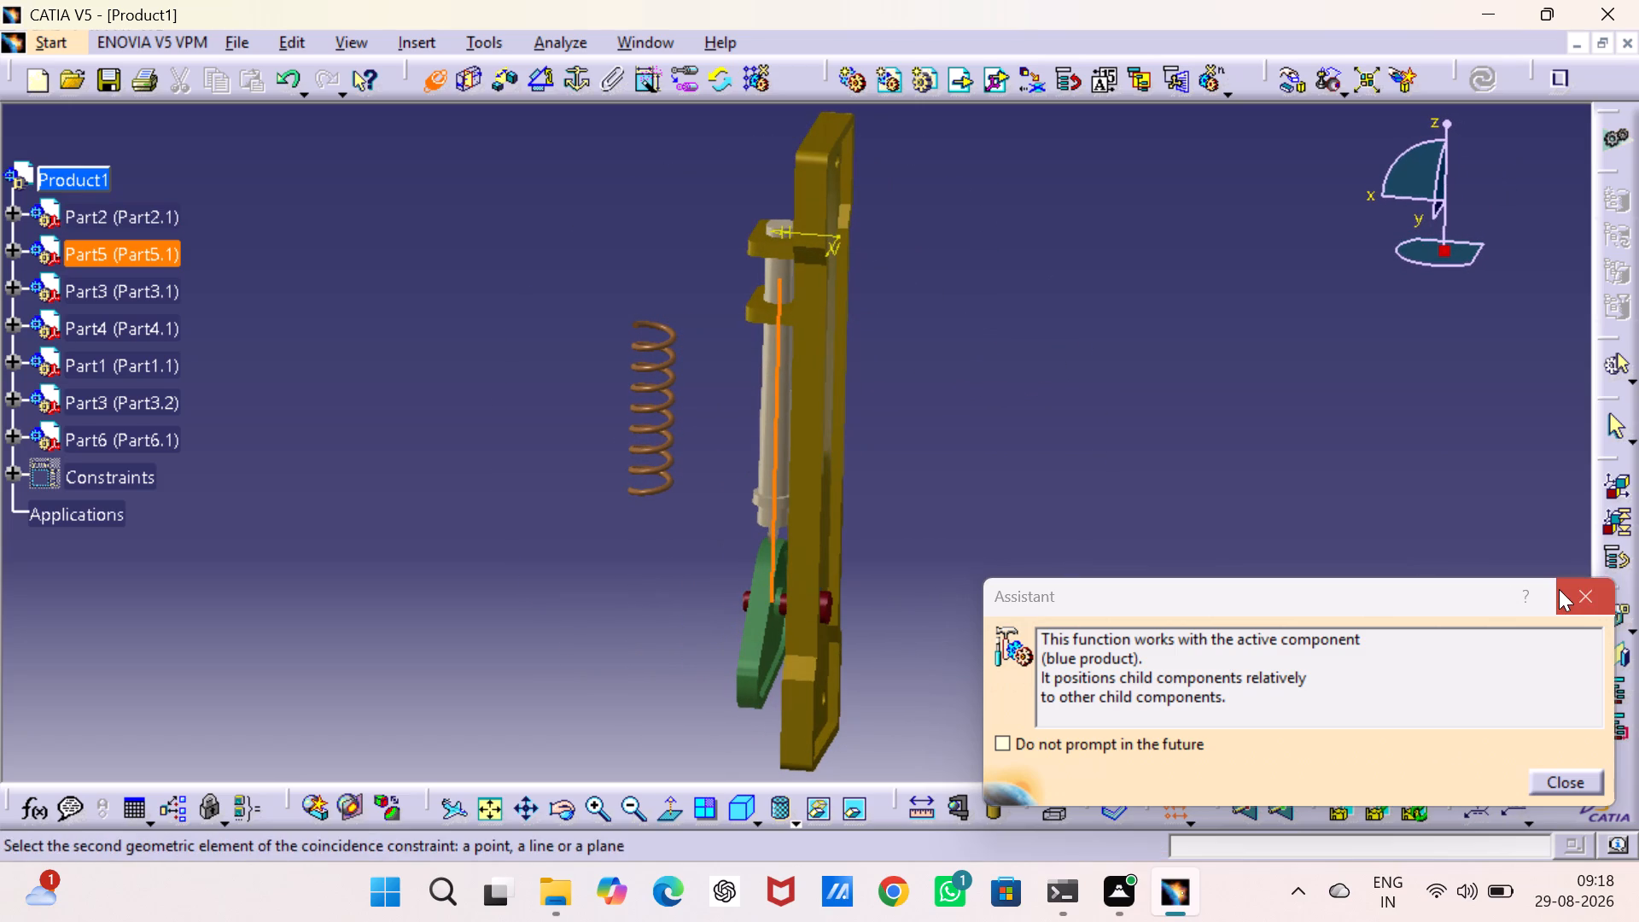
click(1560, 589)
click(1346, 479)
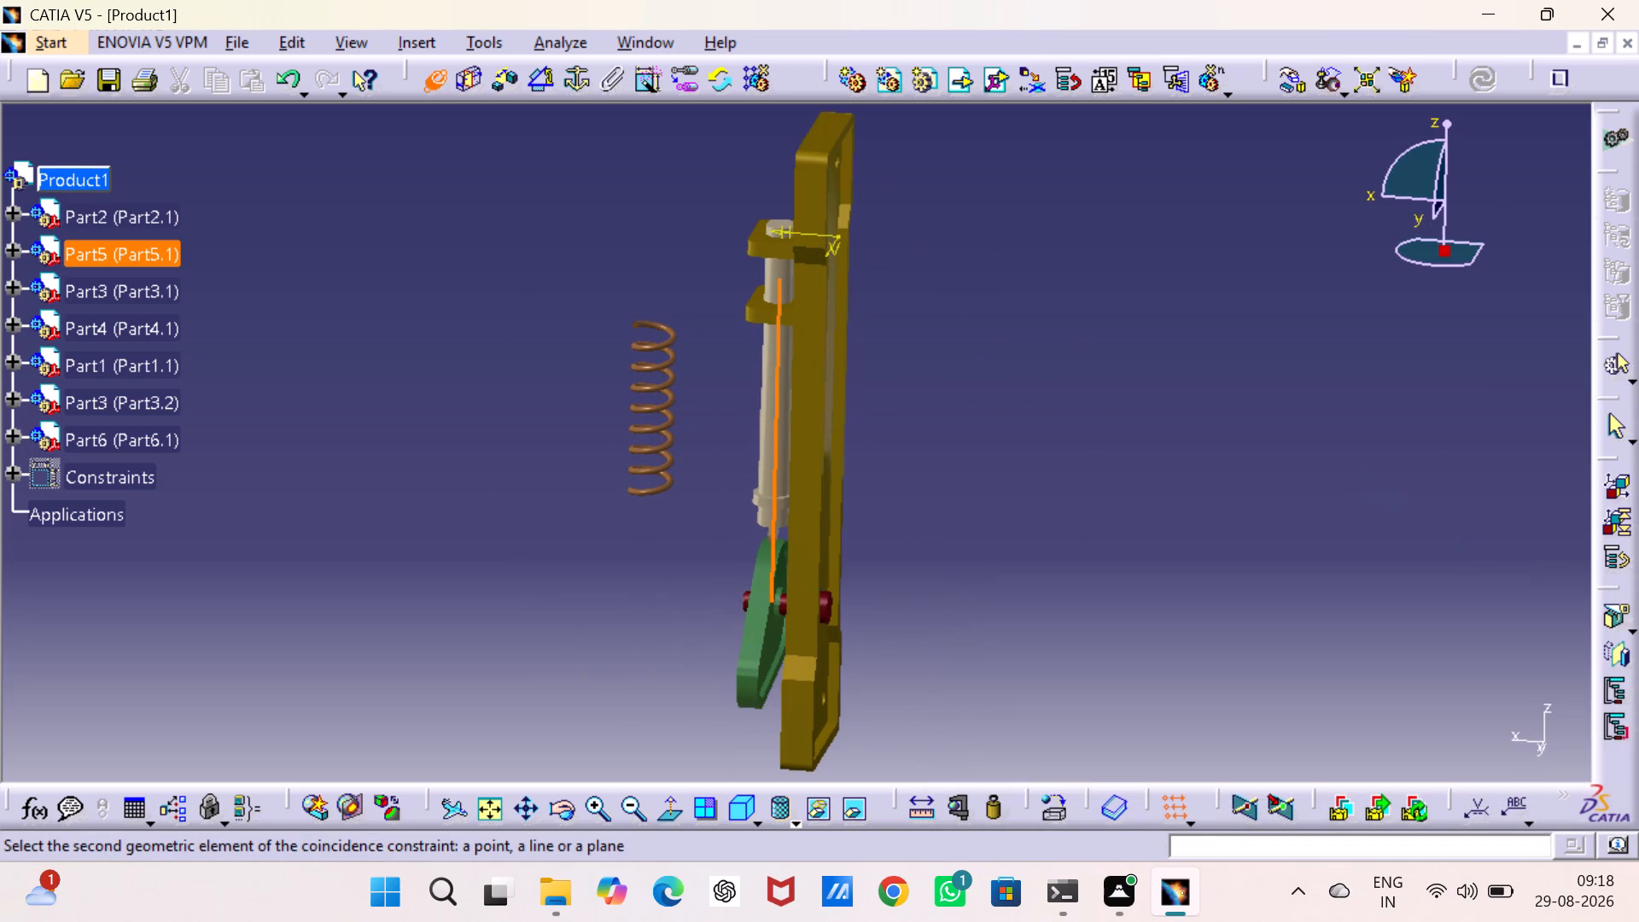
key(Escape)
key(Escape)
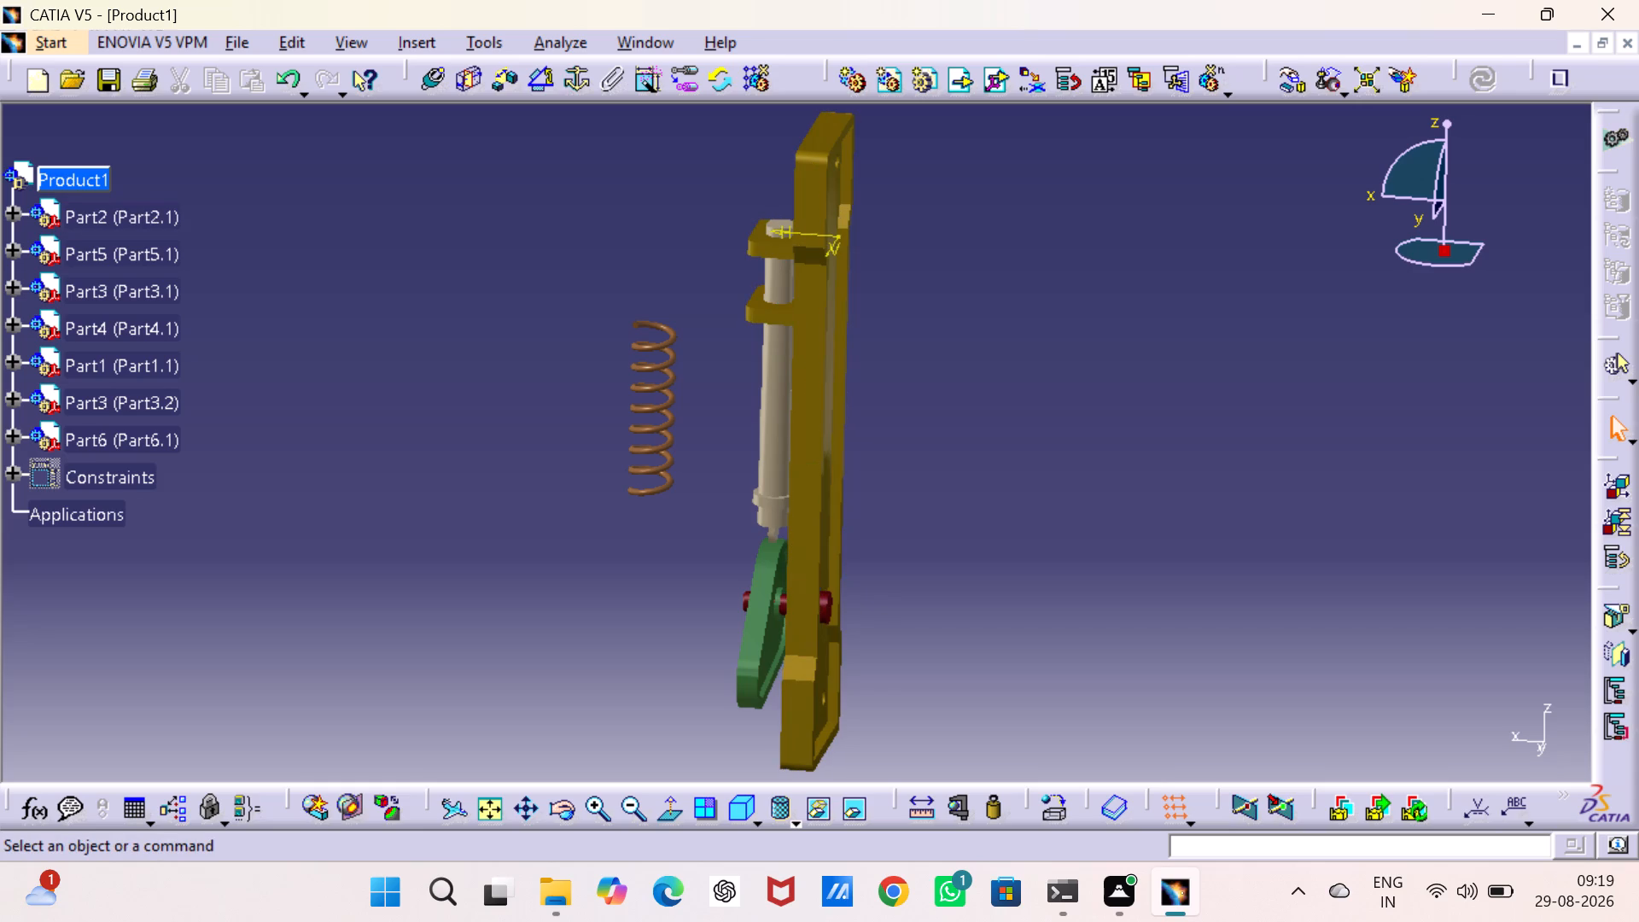
Make the xy planes of Part2 (the base plate) and Part6 (the spring) coincident with Same orientation.
click(13, 214)
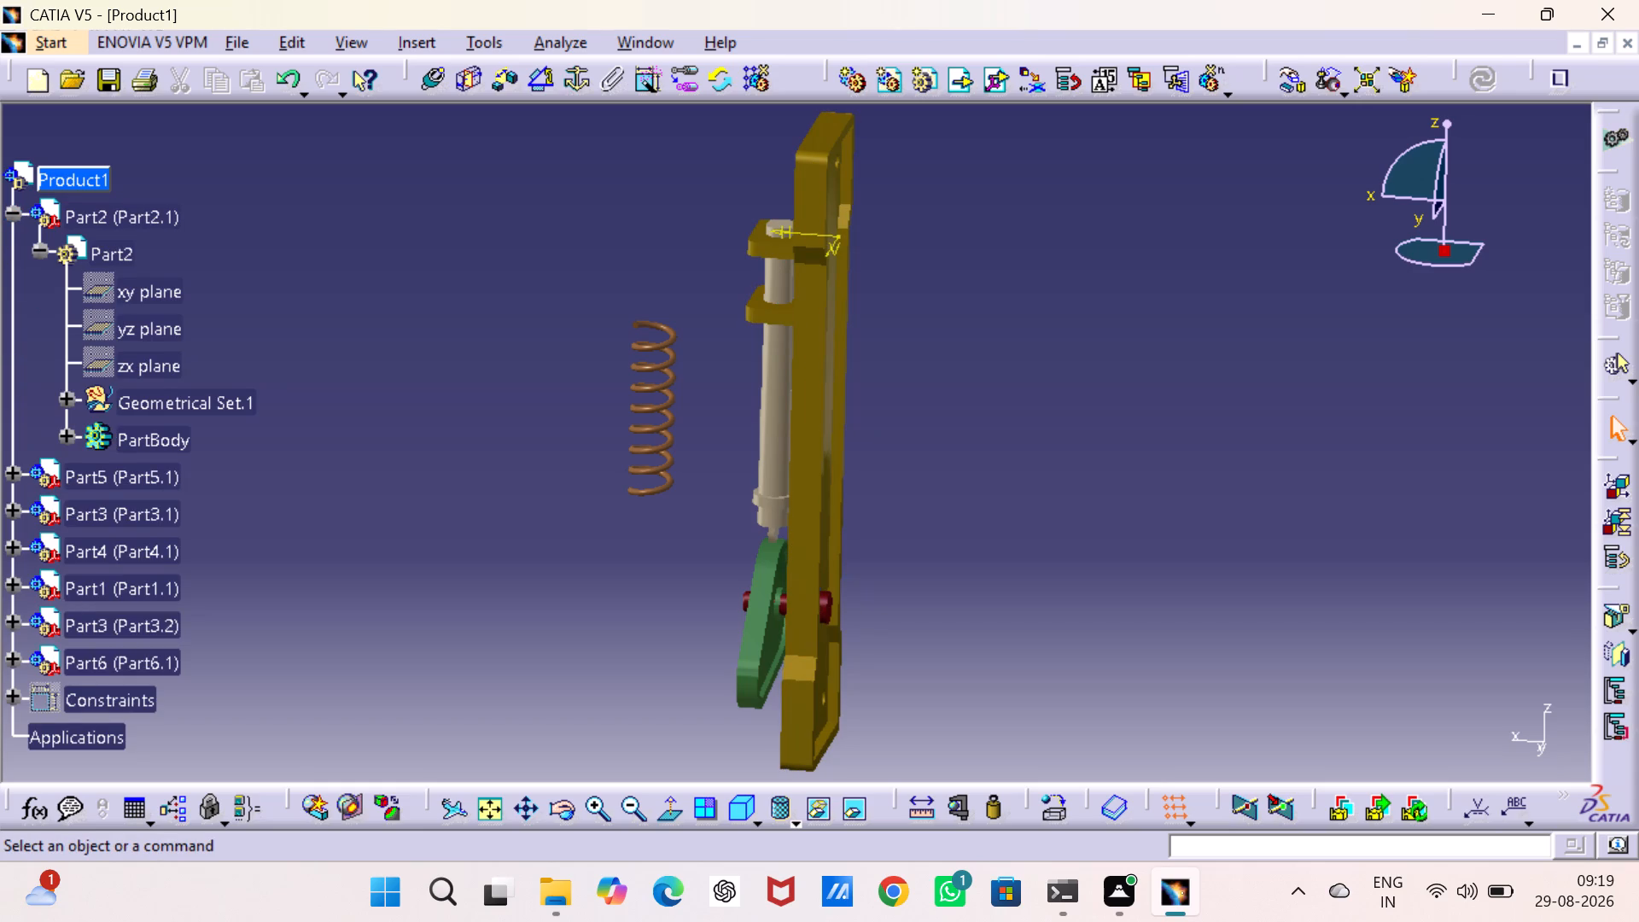
click(11, 658)
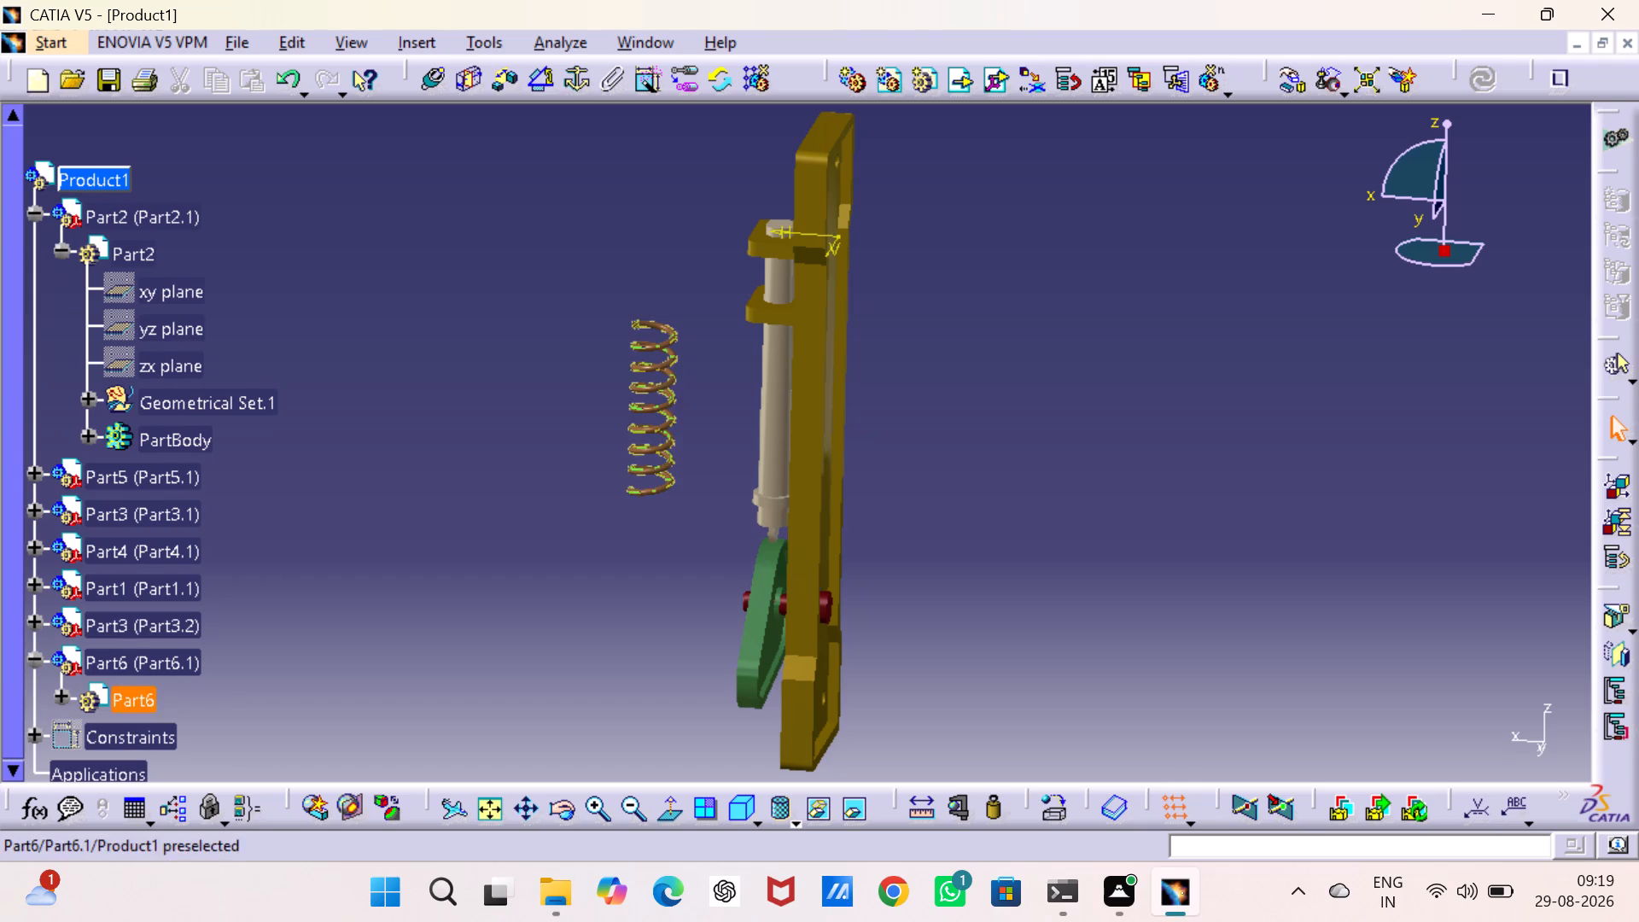
click(56, 690)
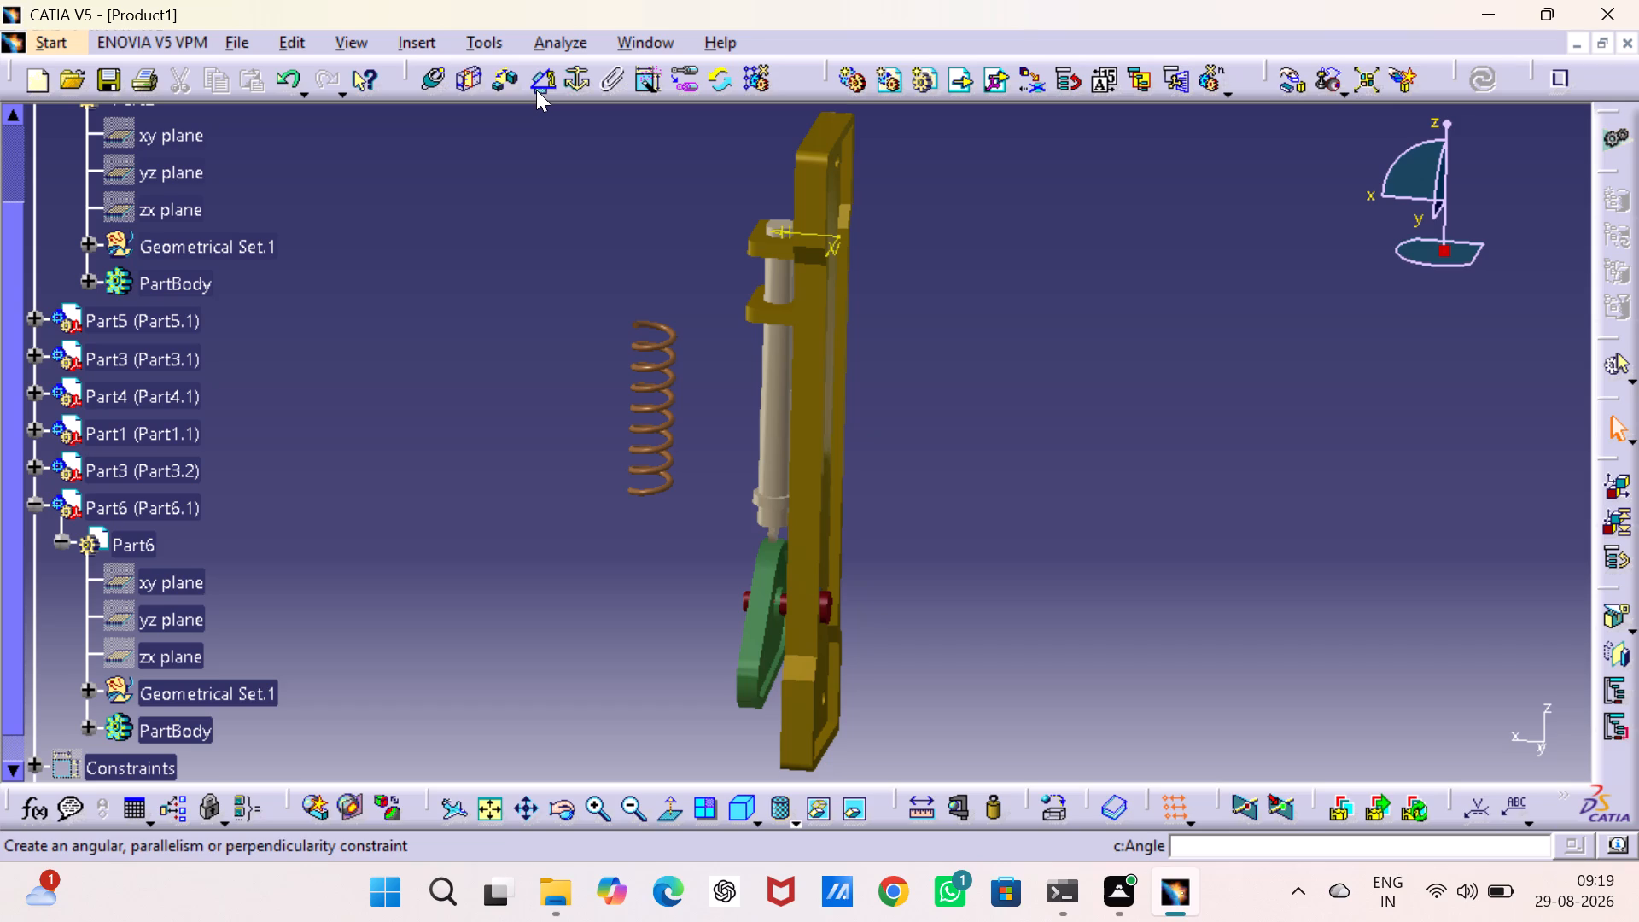
click(439, 77)
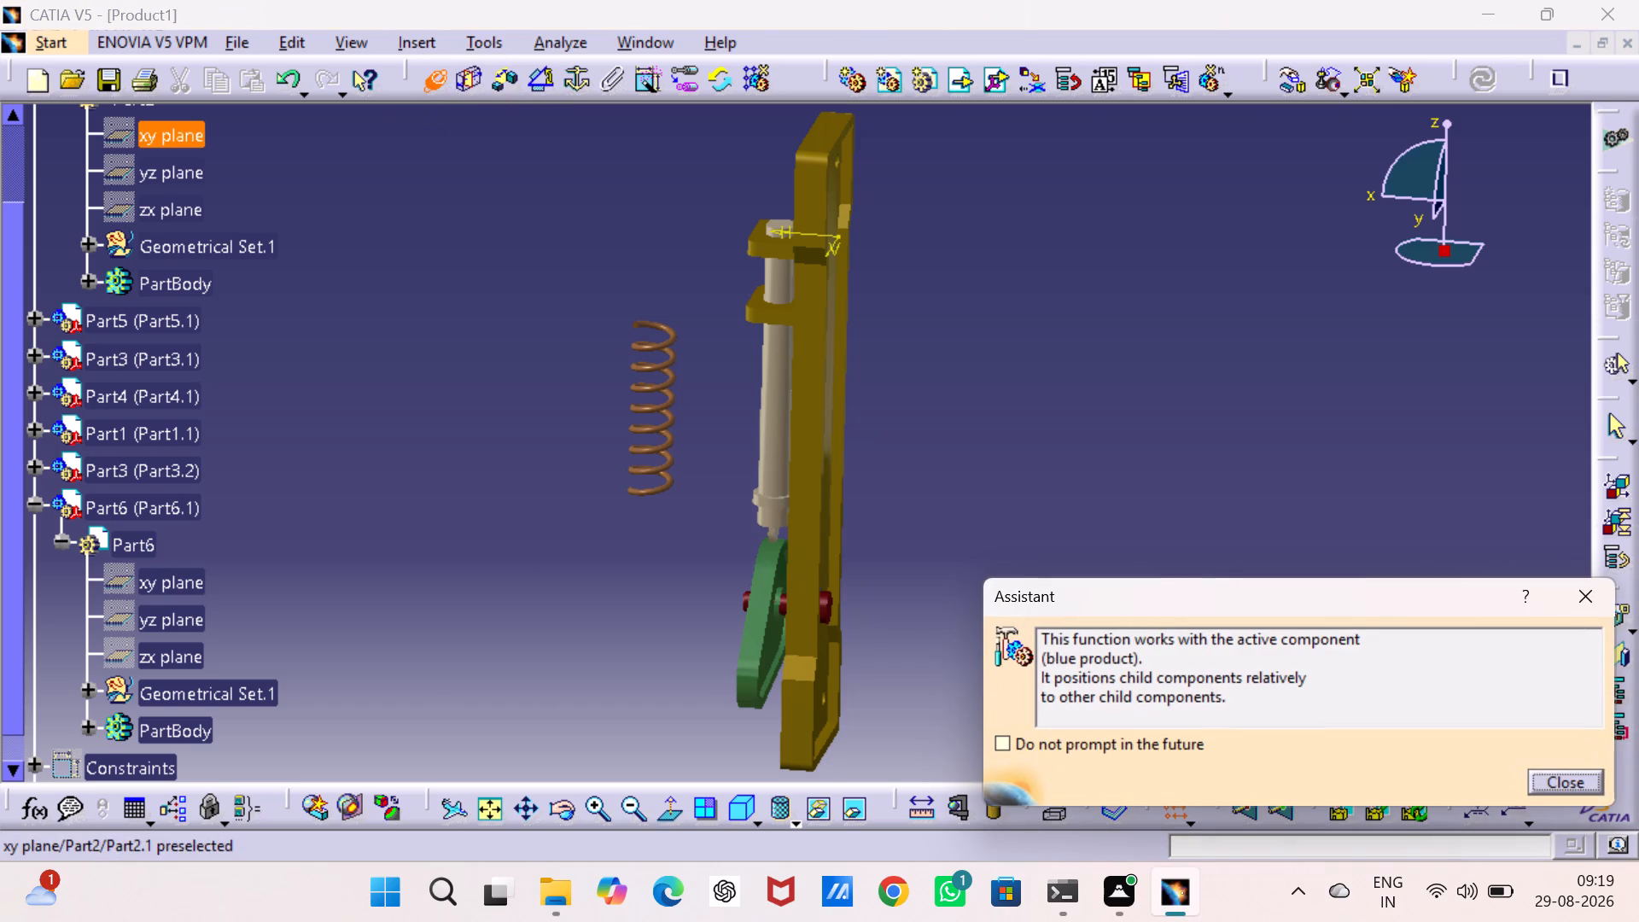
click(159, 139)
click(161, 585)
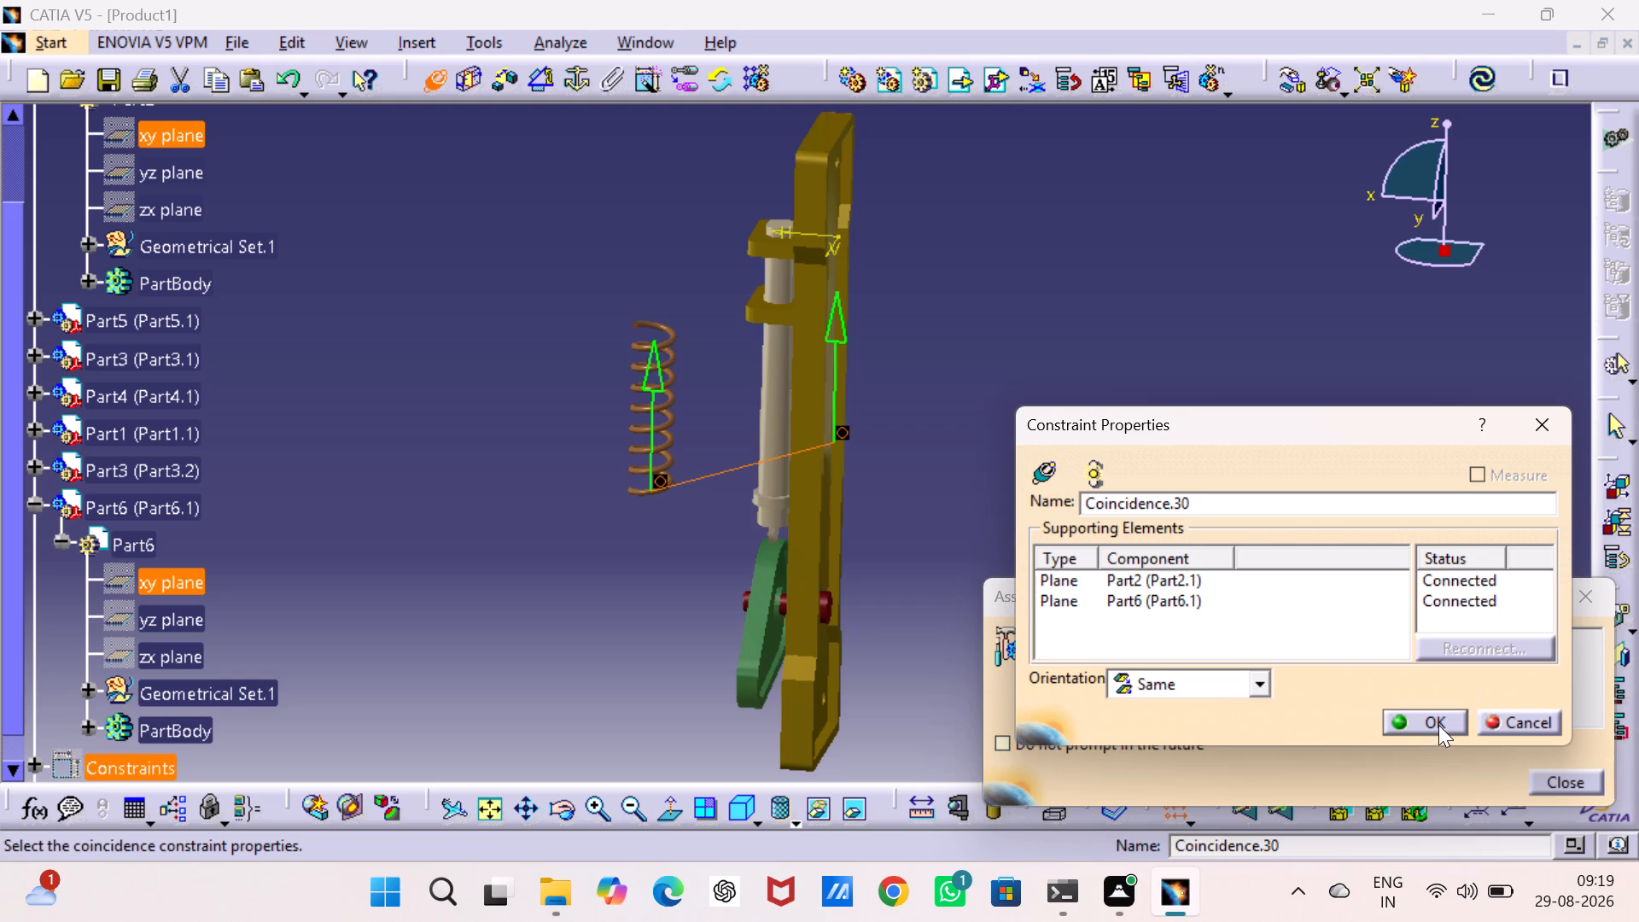
click(1431, 719)
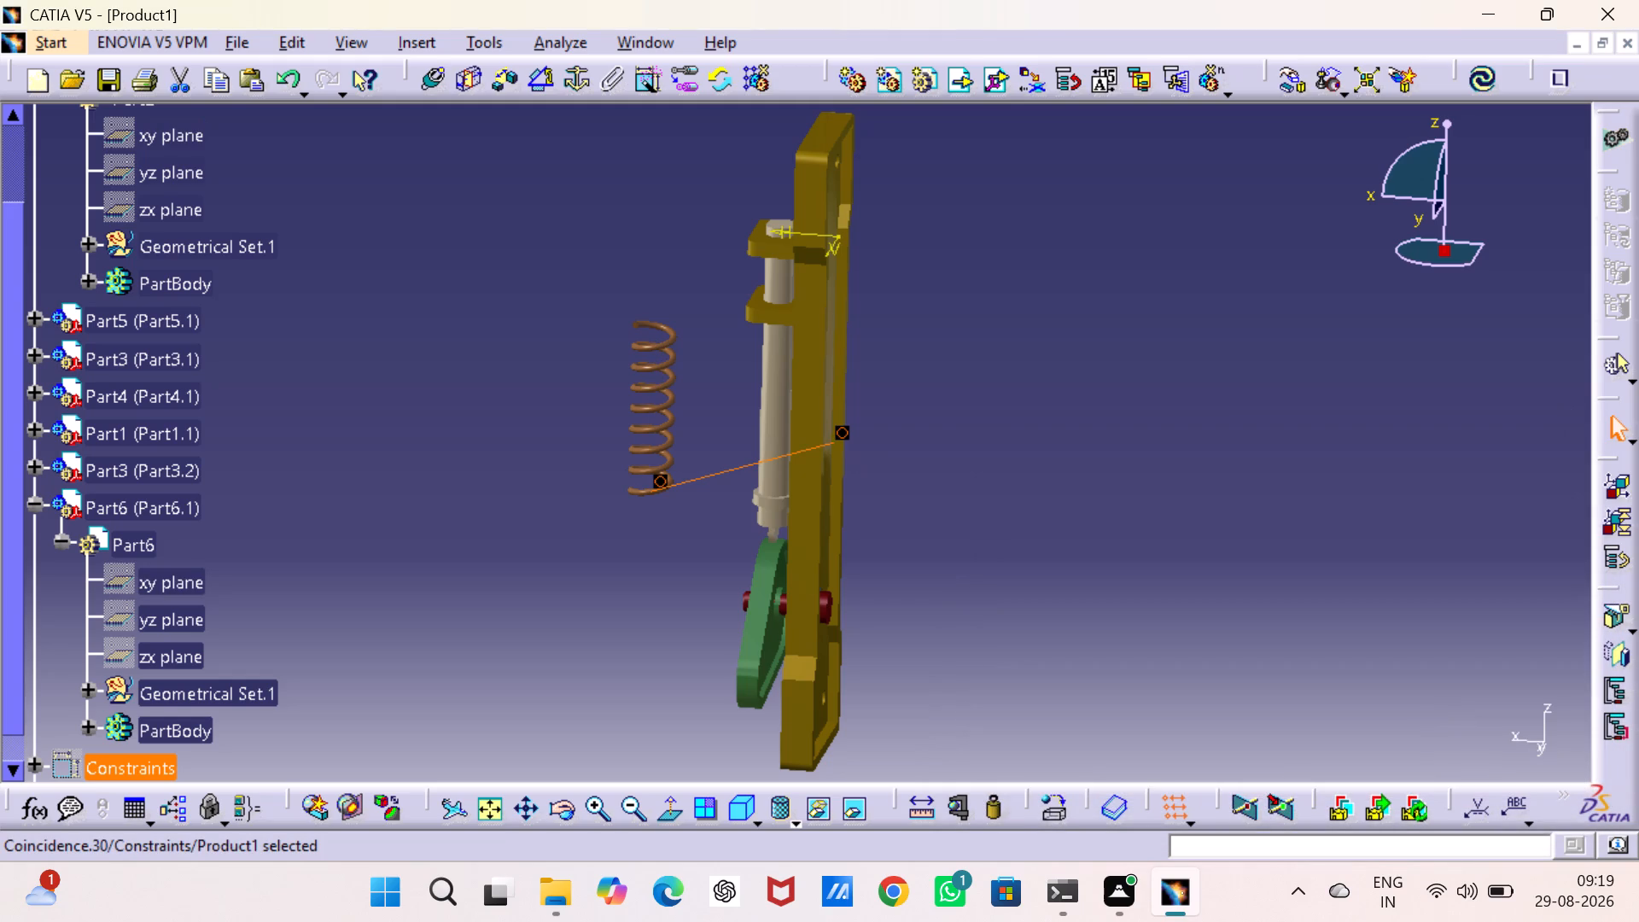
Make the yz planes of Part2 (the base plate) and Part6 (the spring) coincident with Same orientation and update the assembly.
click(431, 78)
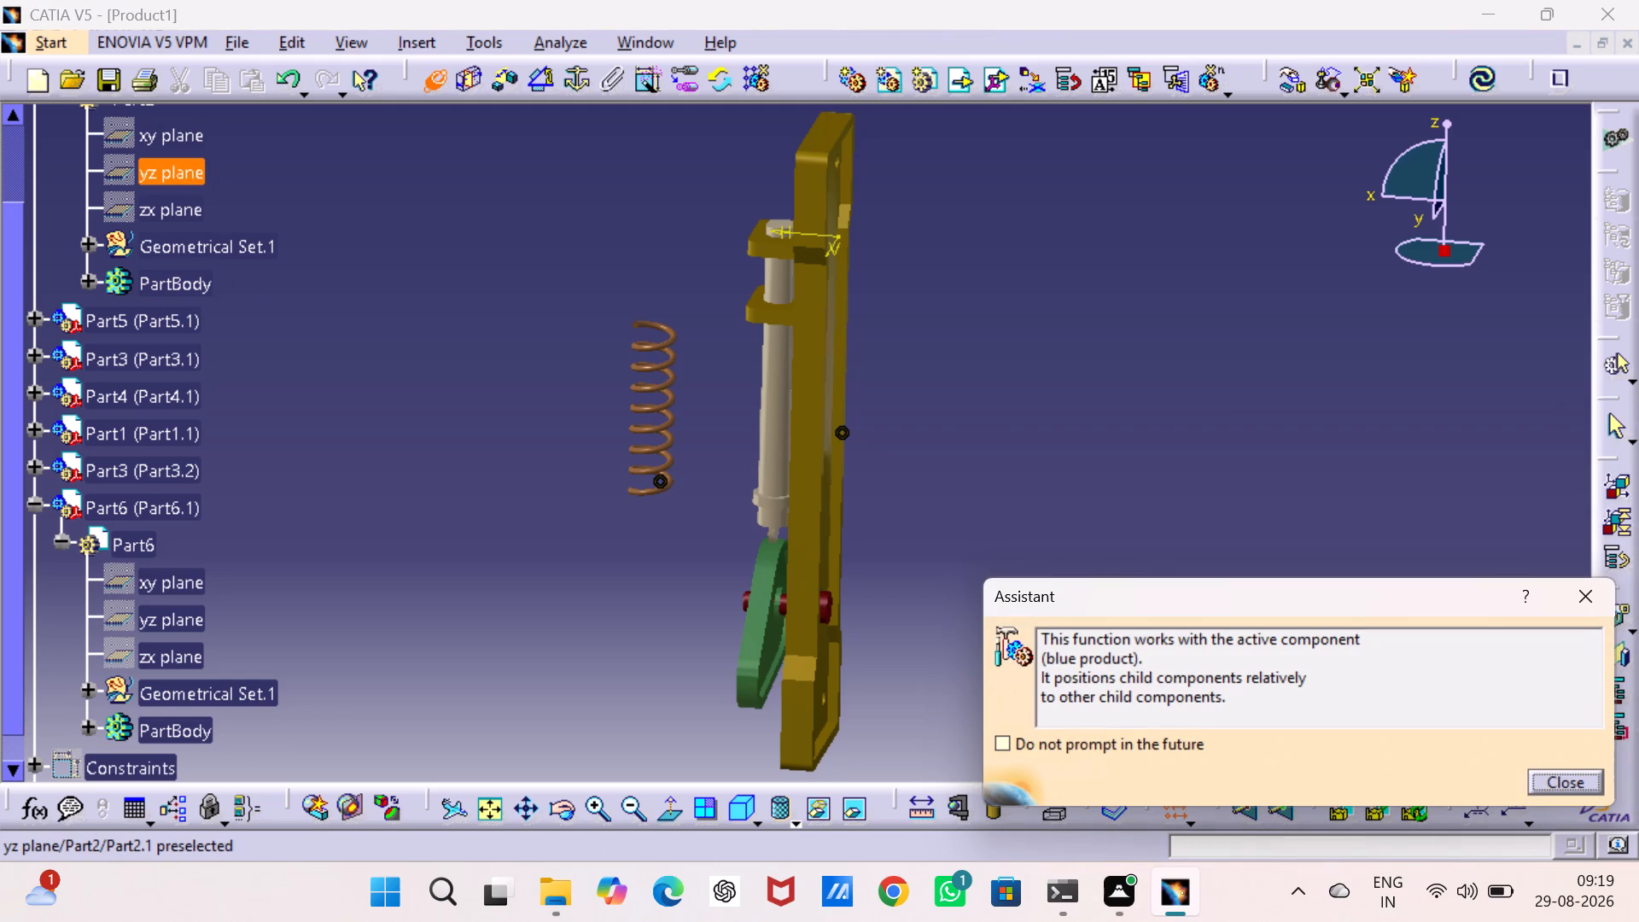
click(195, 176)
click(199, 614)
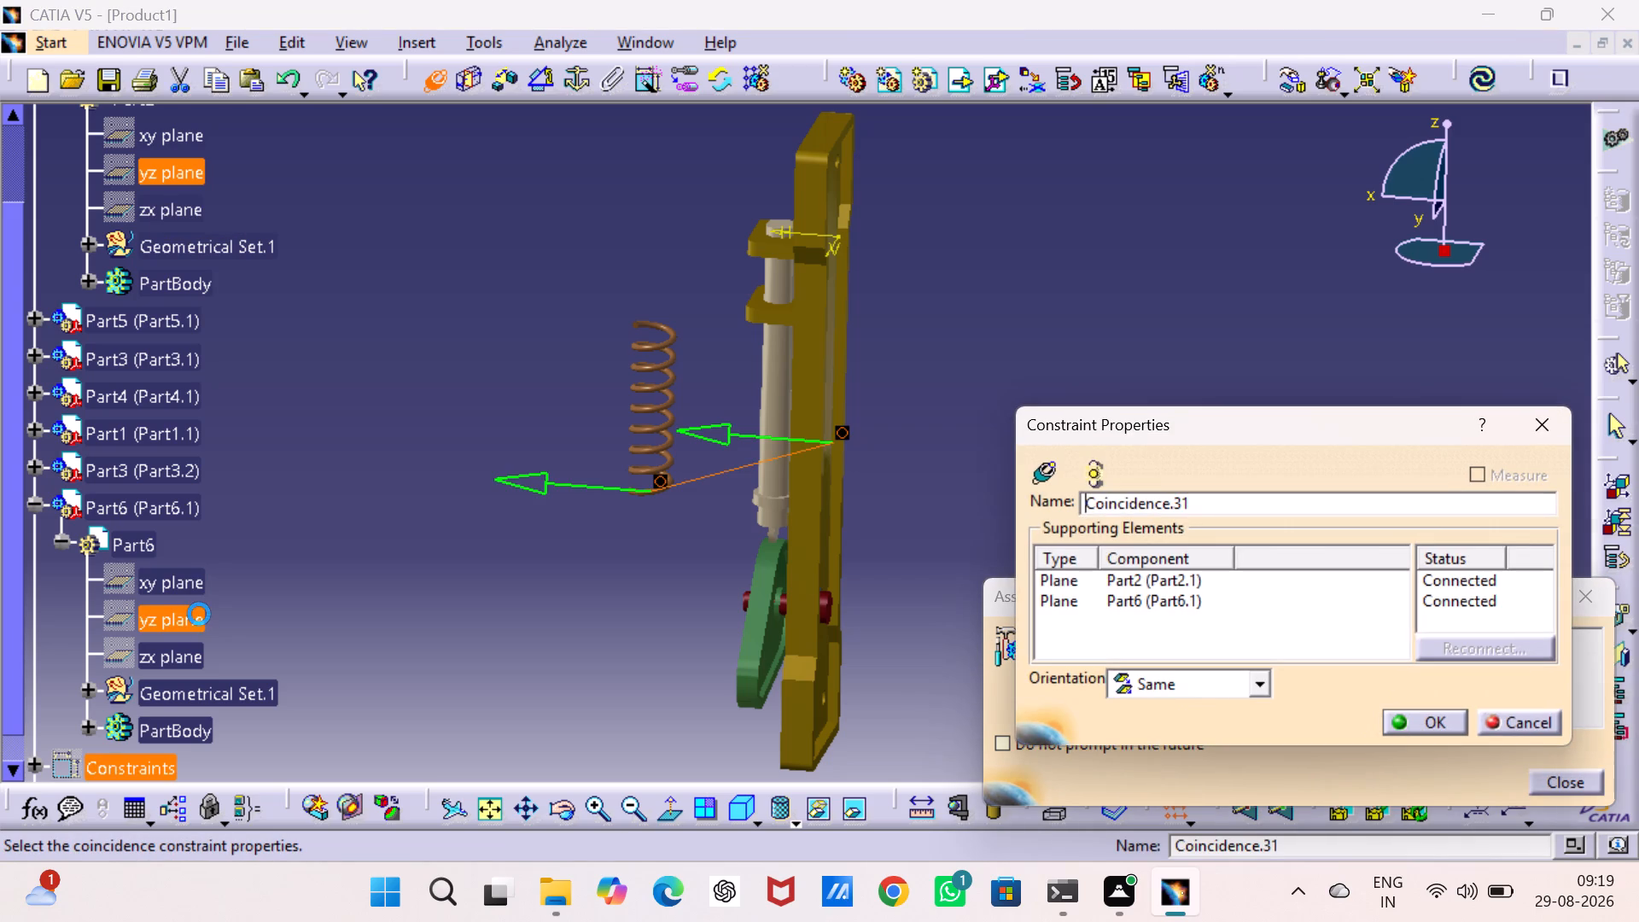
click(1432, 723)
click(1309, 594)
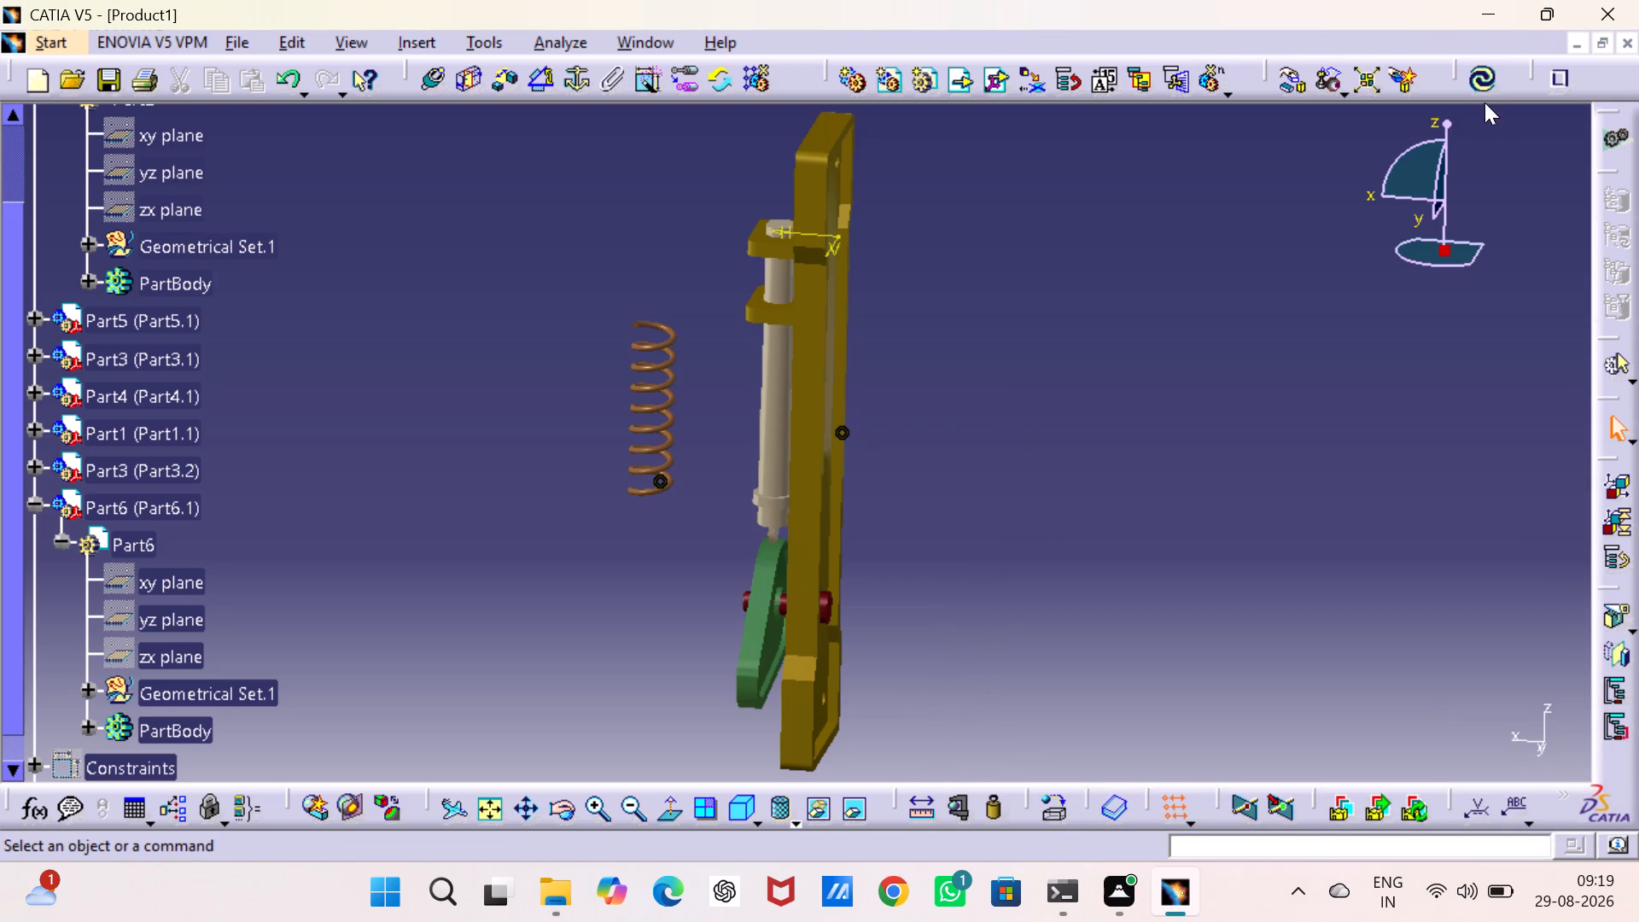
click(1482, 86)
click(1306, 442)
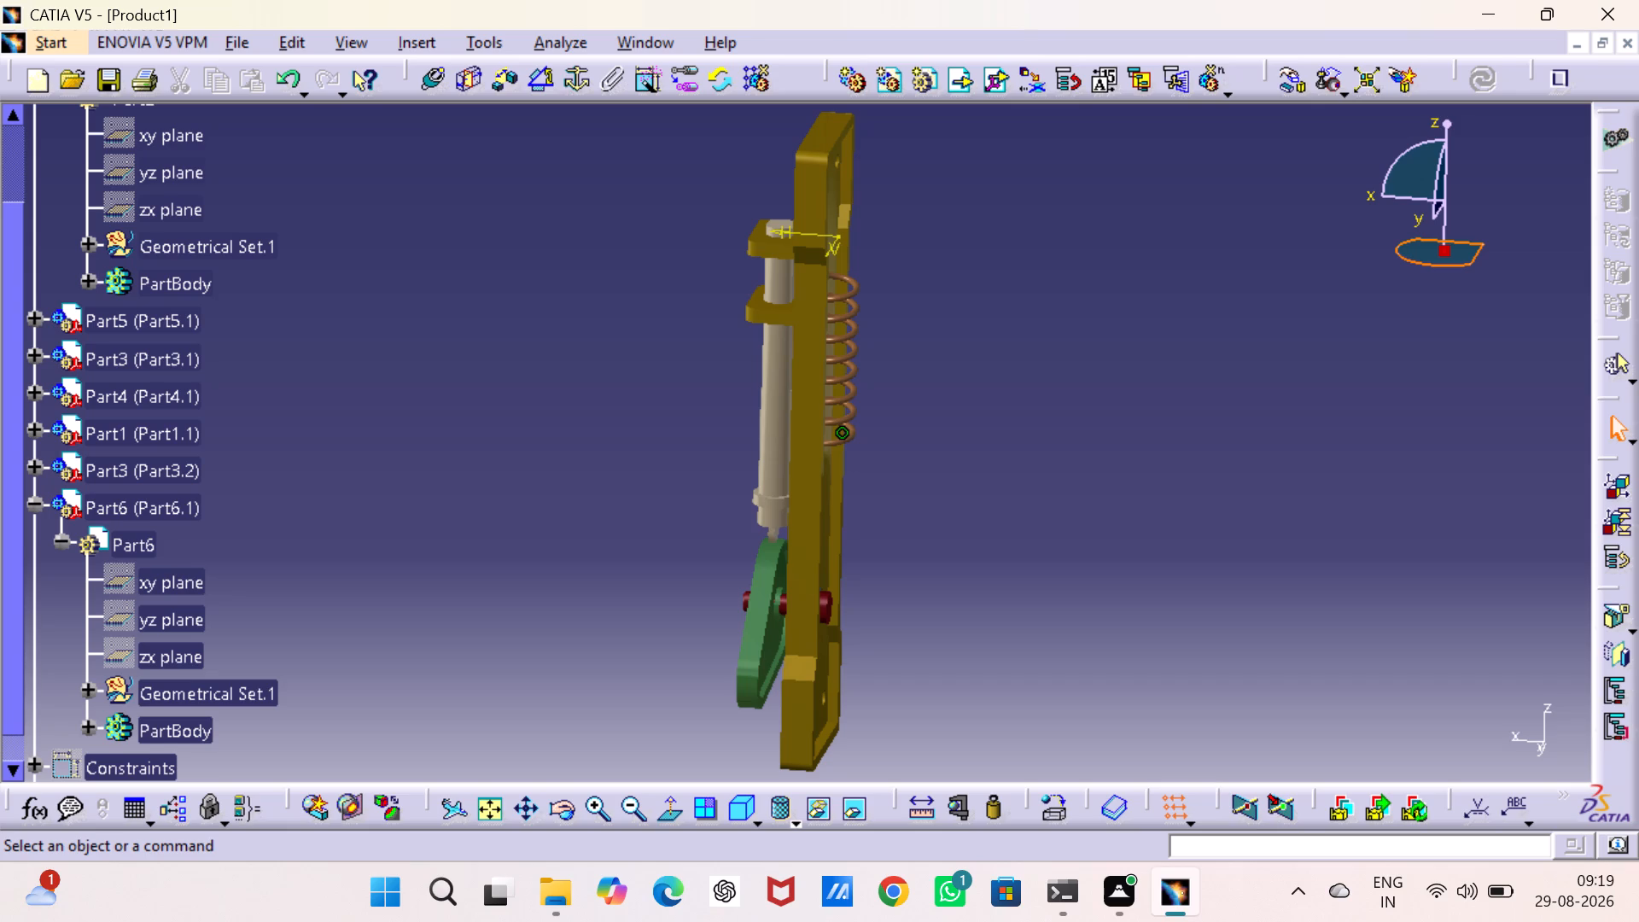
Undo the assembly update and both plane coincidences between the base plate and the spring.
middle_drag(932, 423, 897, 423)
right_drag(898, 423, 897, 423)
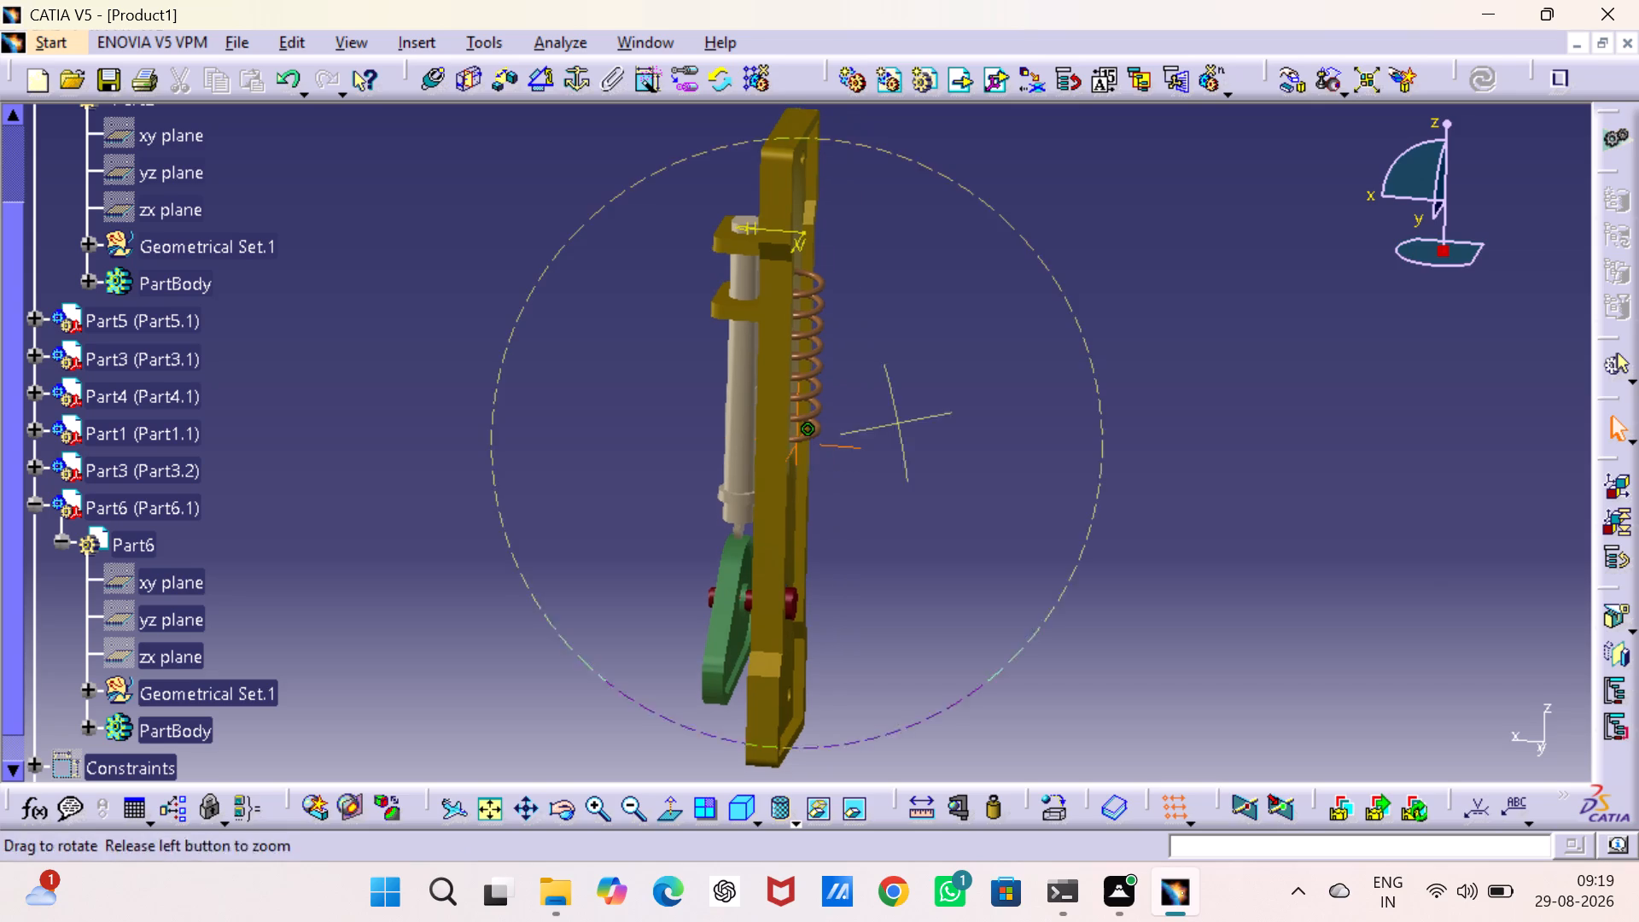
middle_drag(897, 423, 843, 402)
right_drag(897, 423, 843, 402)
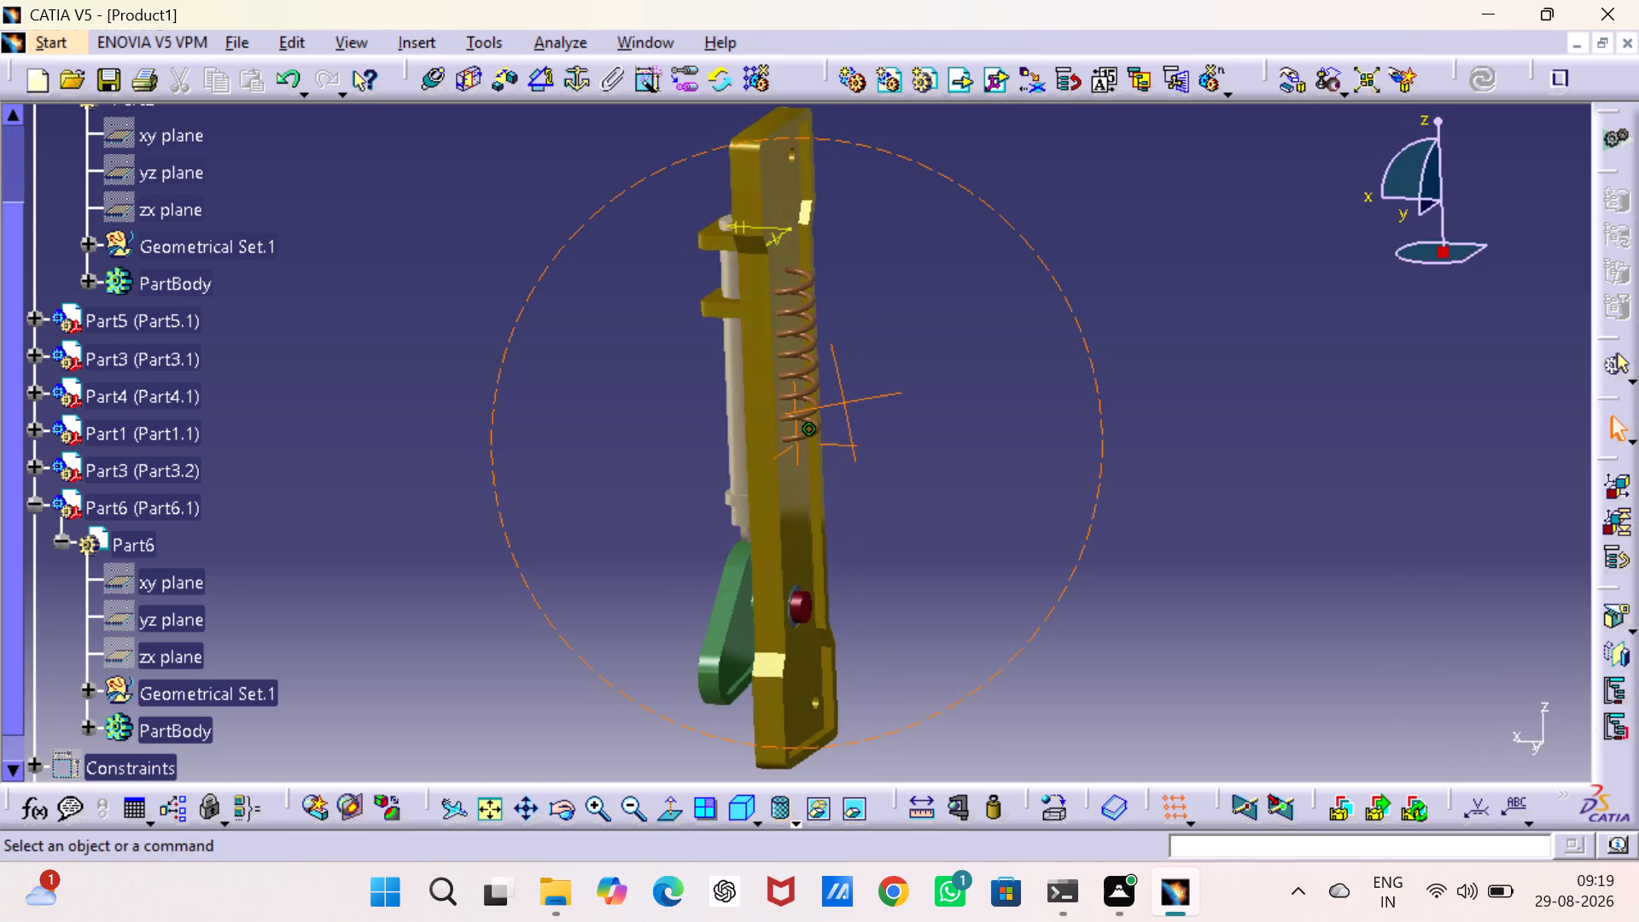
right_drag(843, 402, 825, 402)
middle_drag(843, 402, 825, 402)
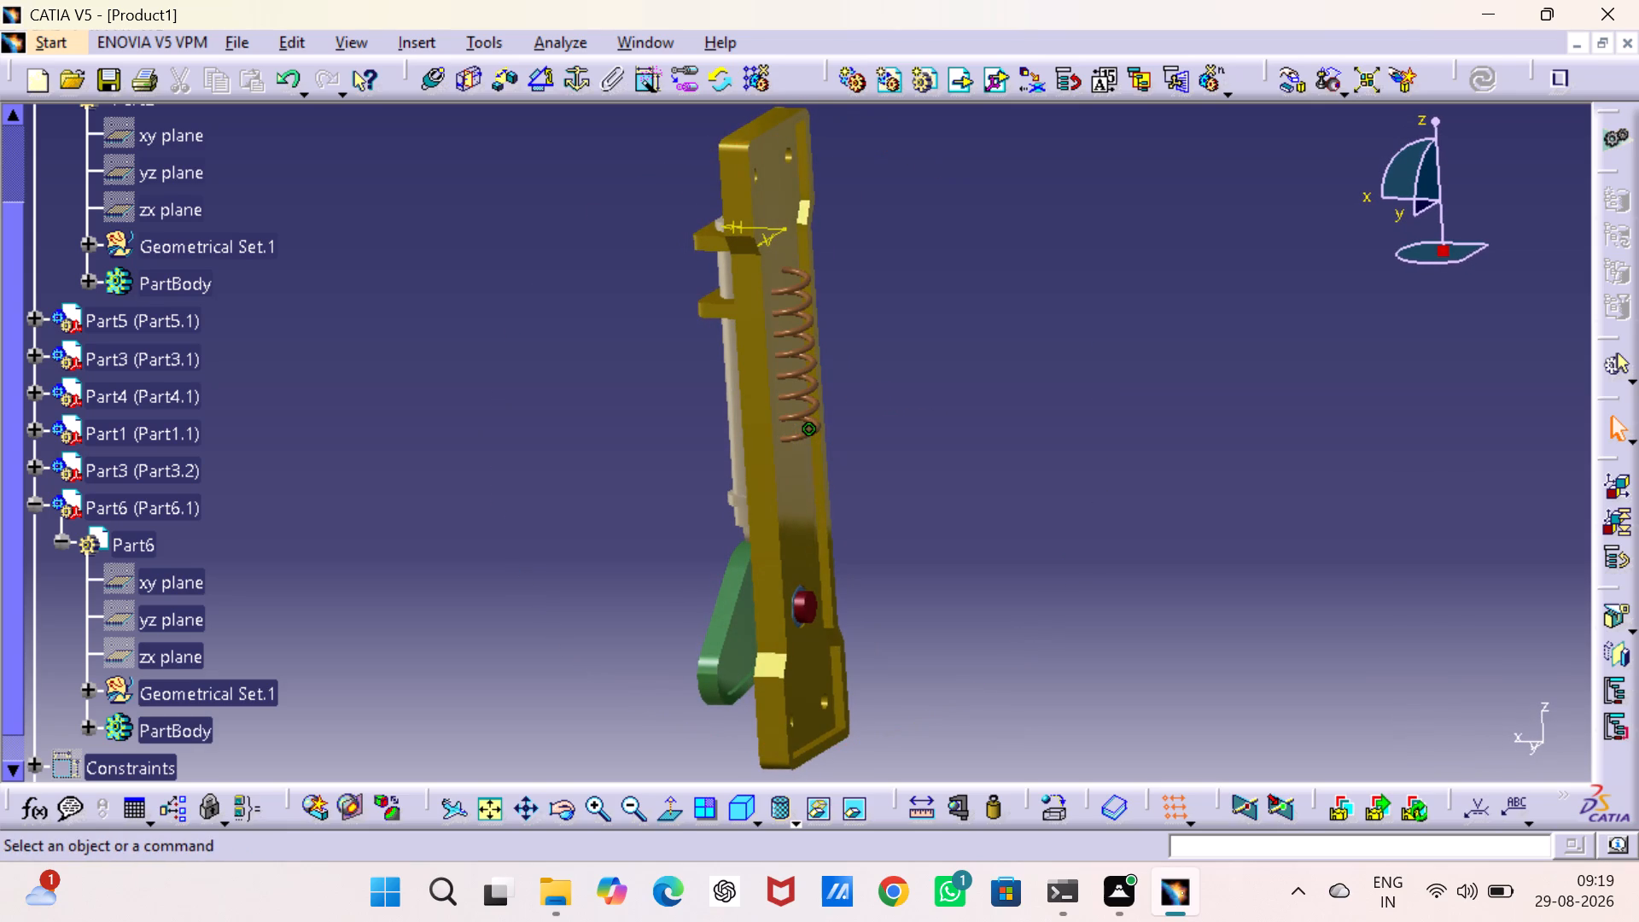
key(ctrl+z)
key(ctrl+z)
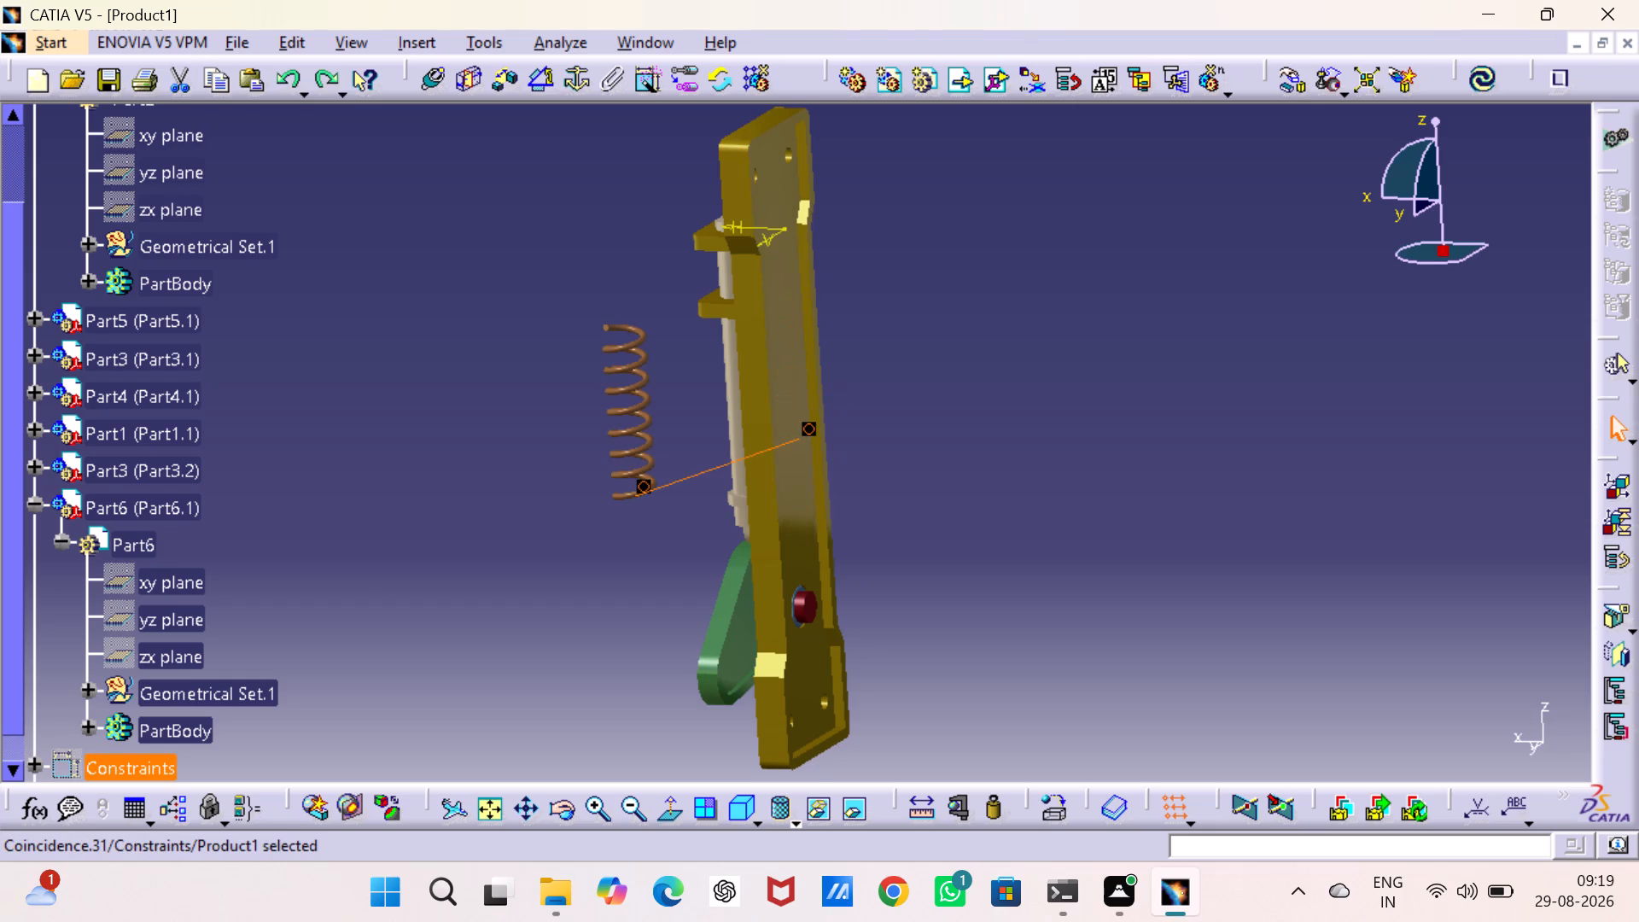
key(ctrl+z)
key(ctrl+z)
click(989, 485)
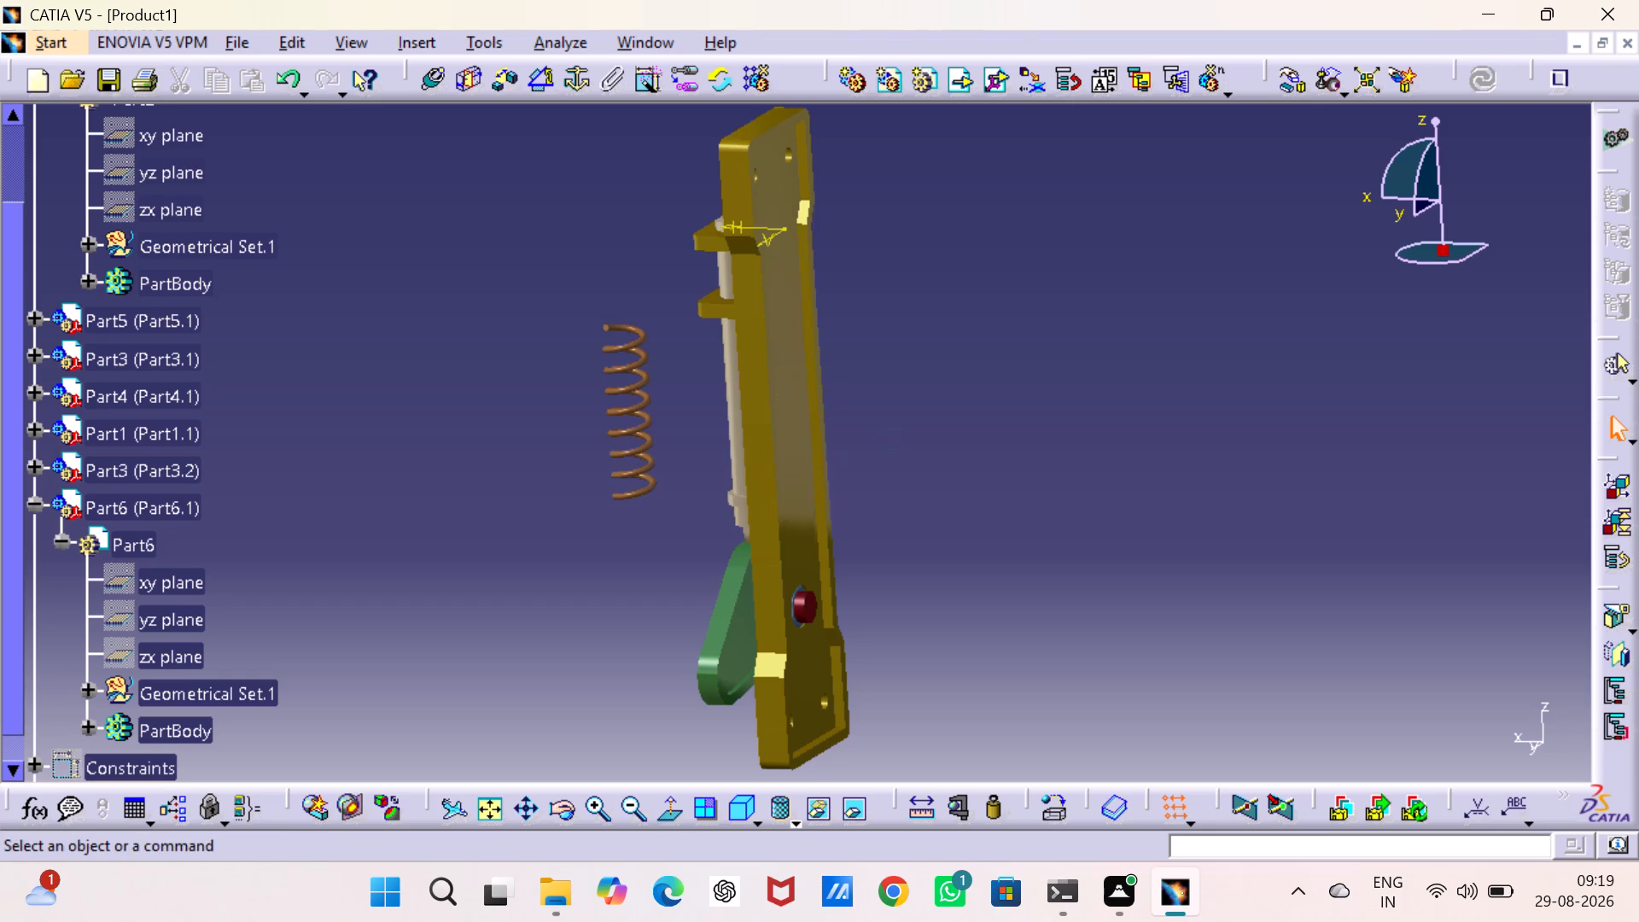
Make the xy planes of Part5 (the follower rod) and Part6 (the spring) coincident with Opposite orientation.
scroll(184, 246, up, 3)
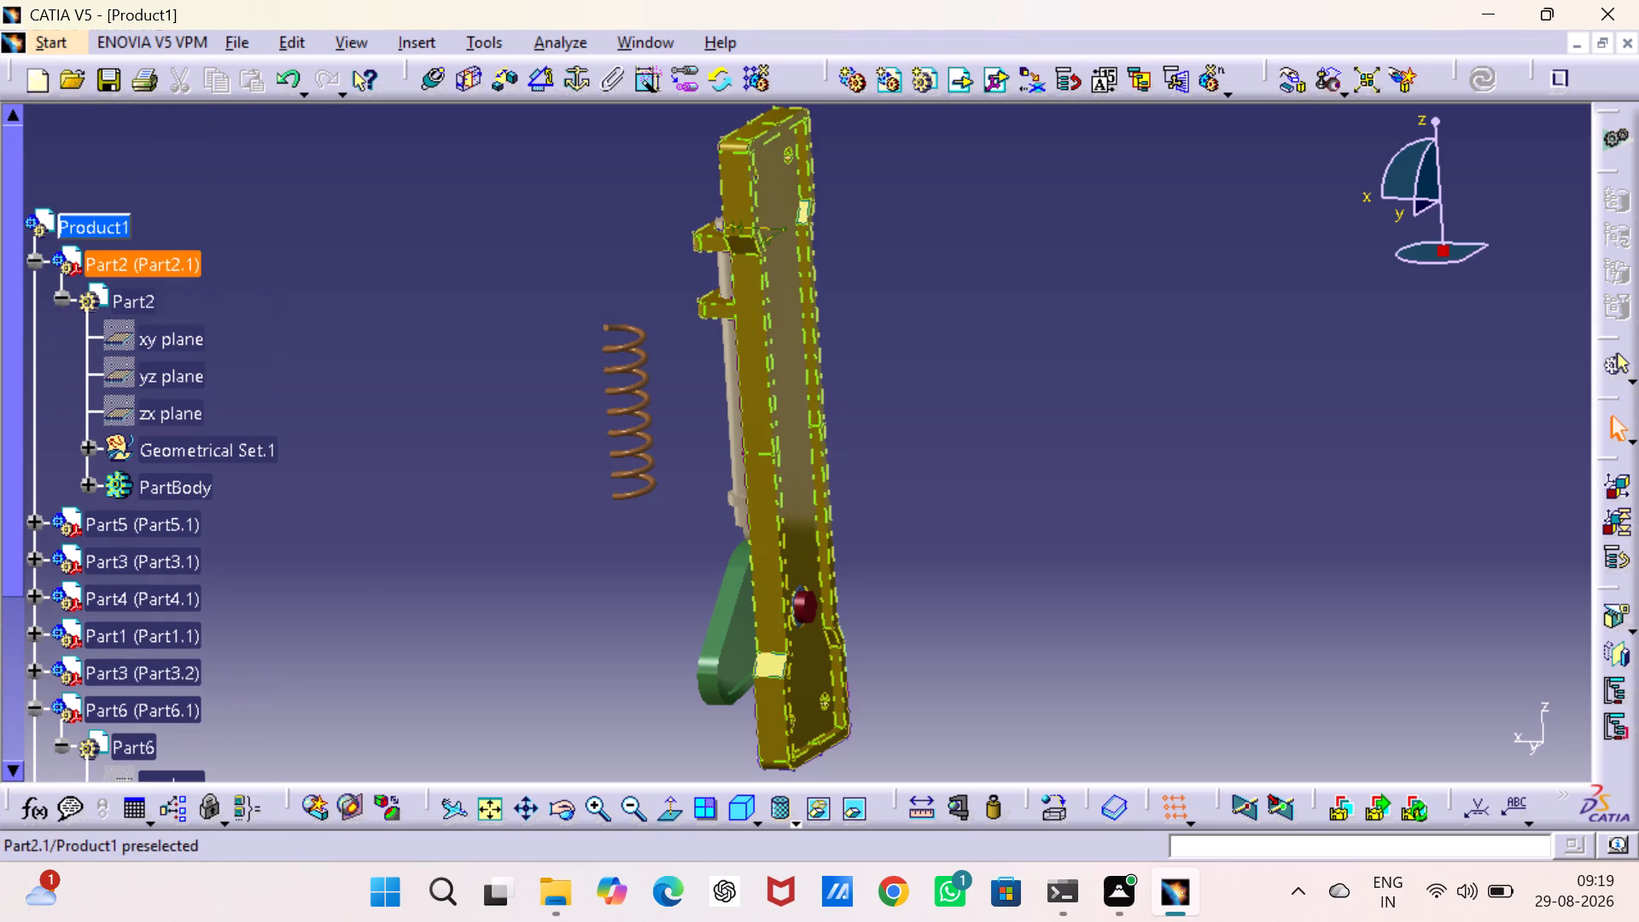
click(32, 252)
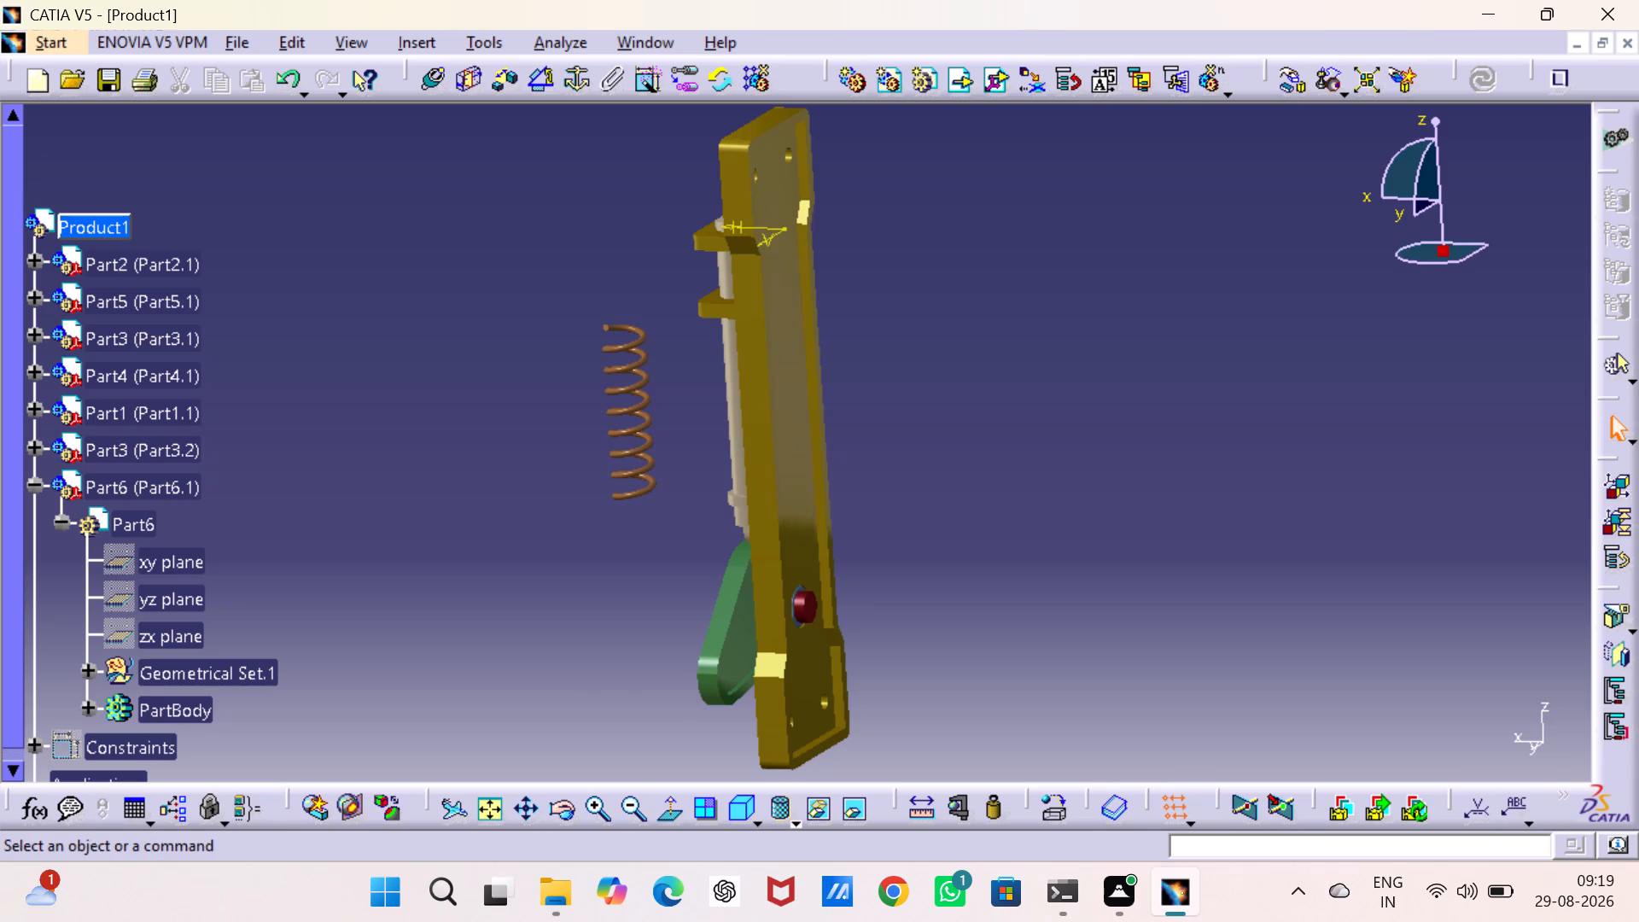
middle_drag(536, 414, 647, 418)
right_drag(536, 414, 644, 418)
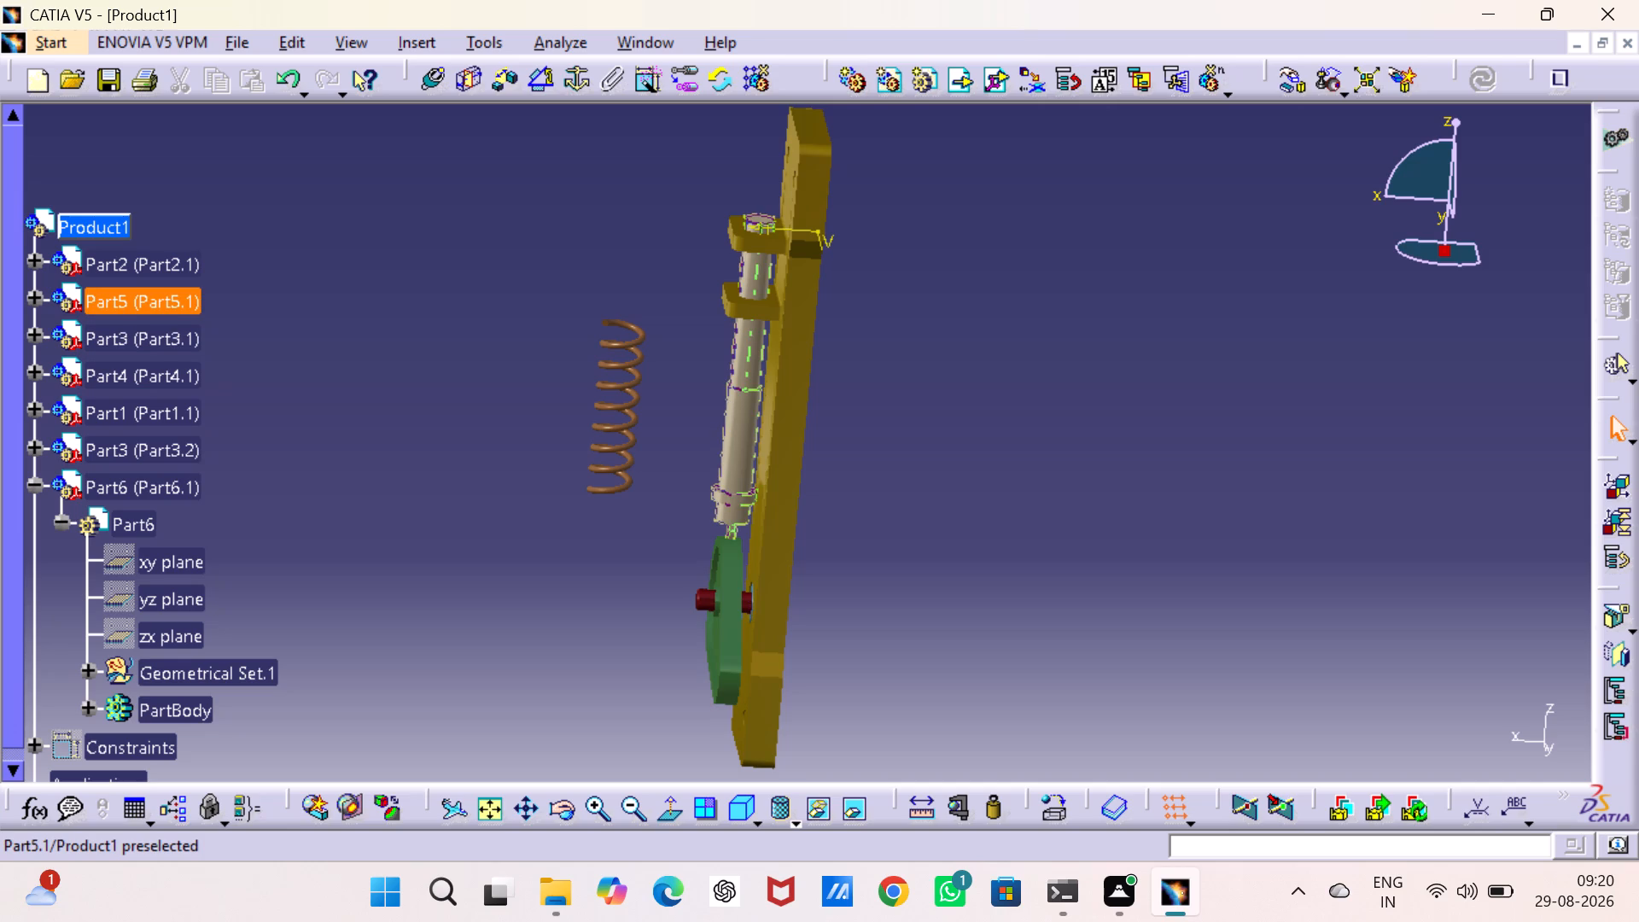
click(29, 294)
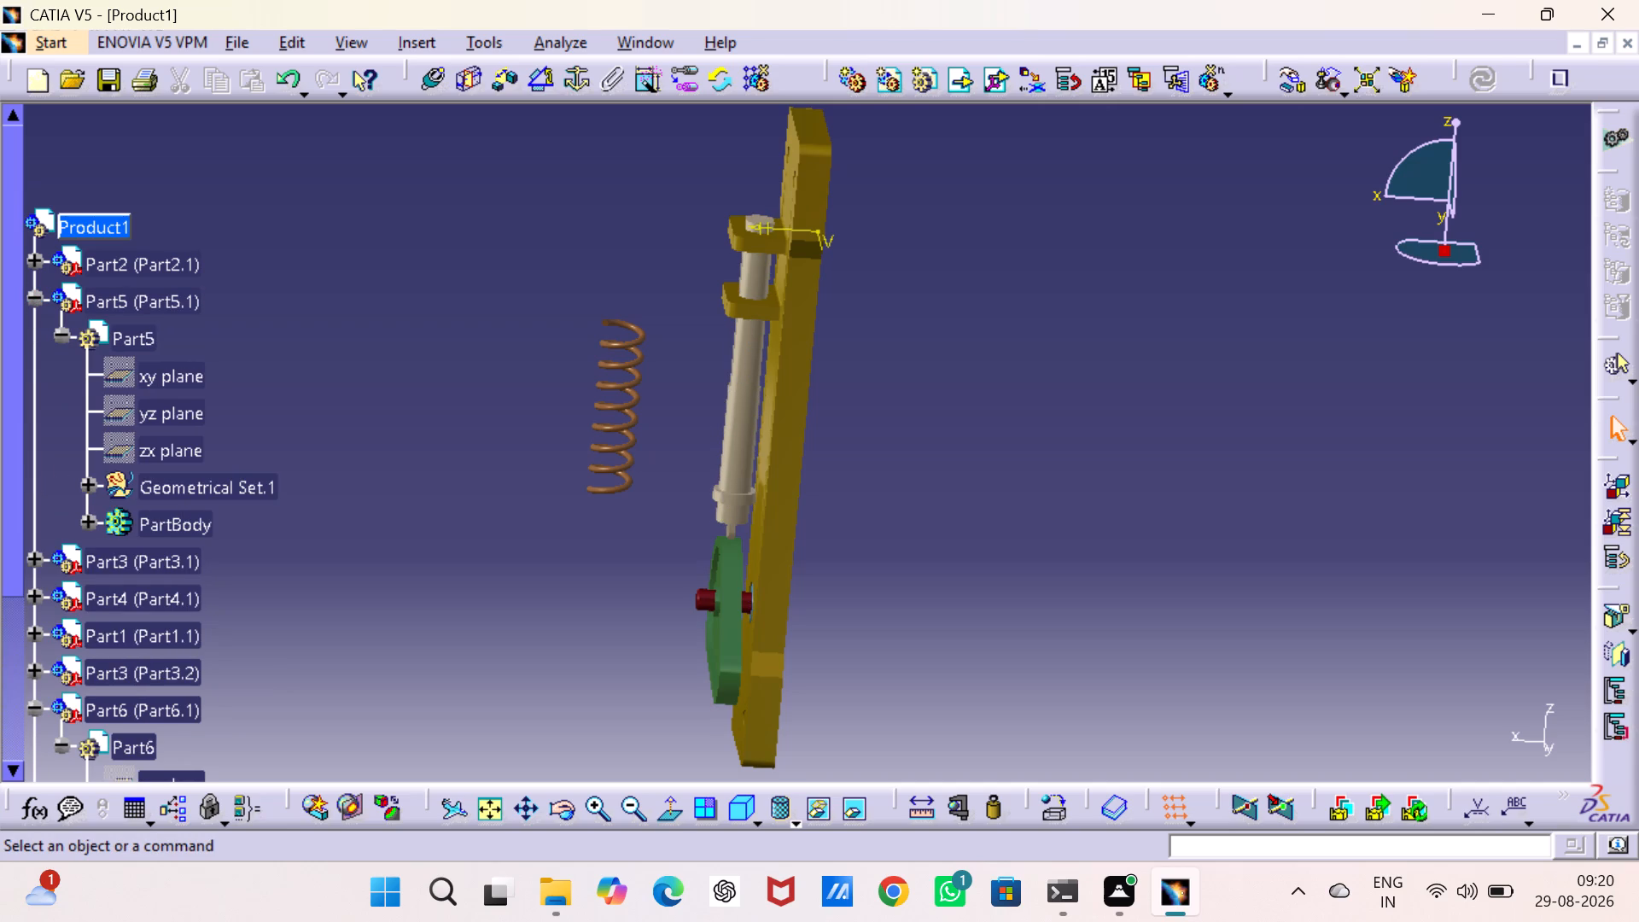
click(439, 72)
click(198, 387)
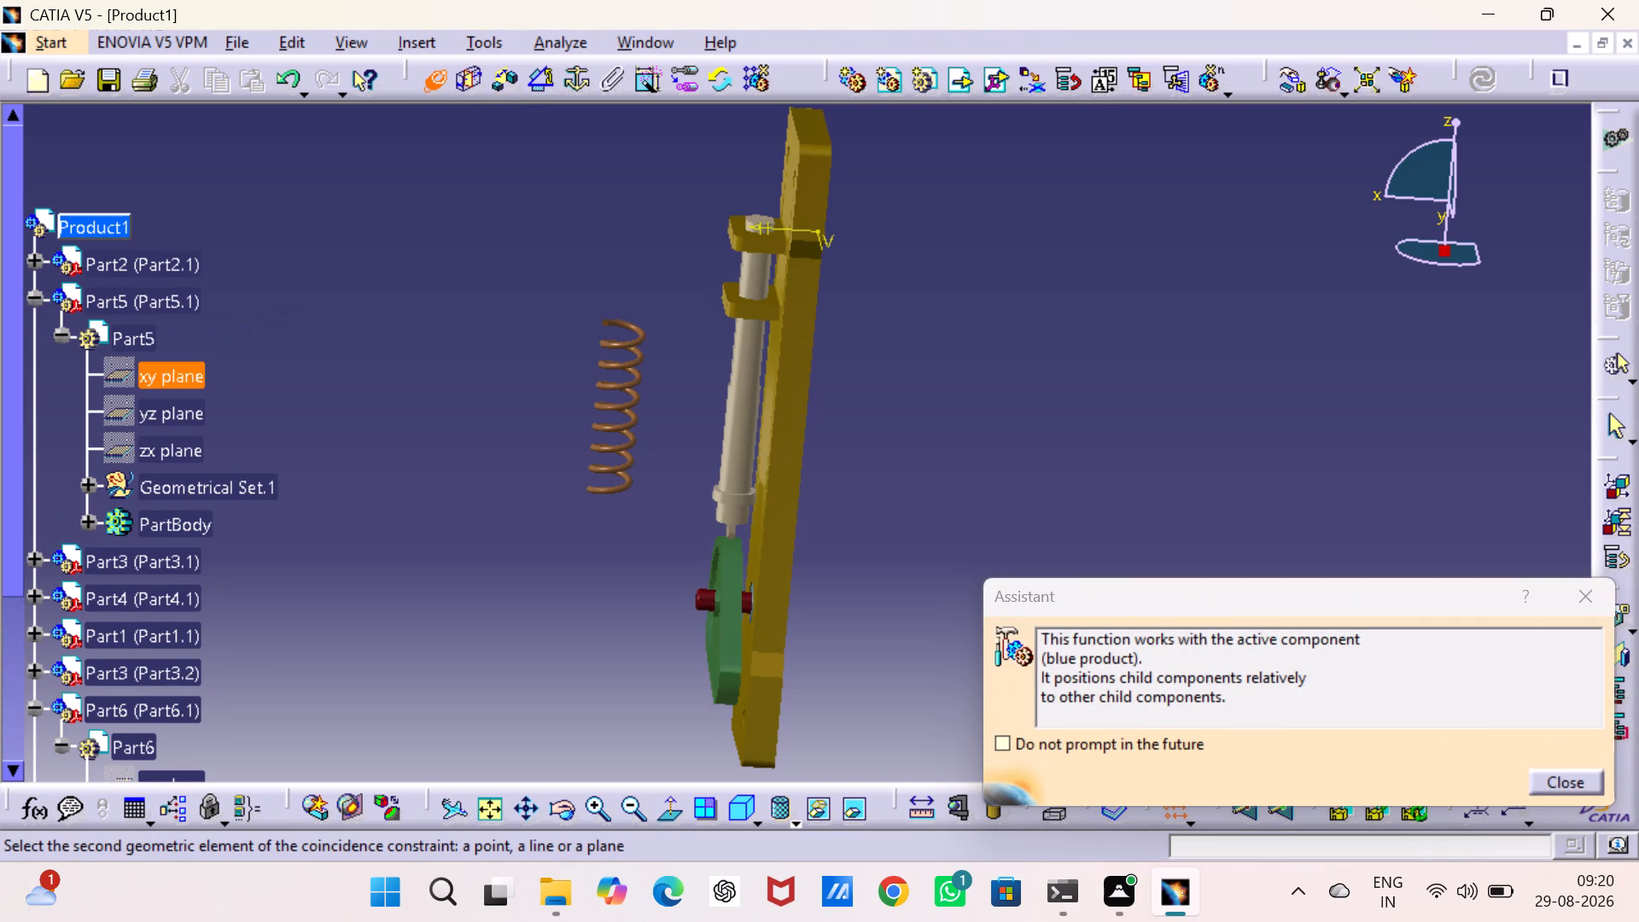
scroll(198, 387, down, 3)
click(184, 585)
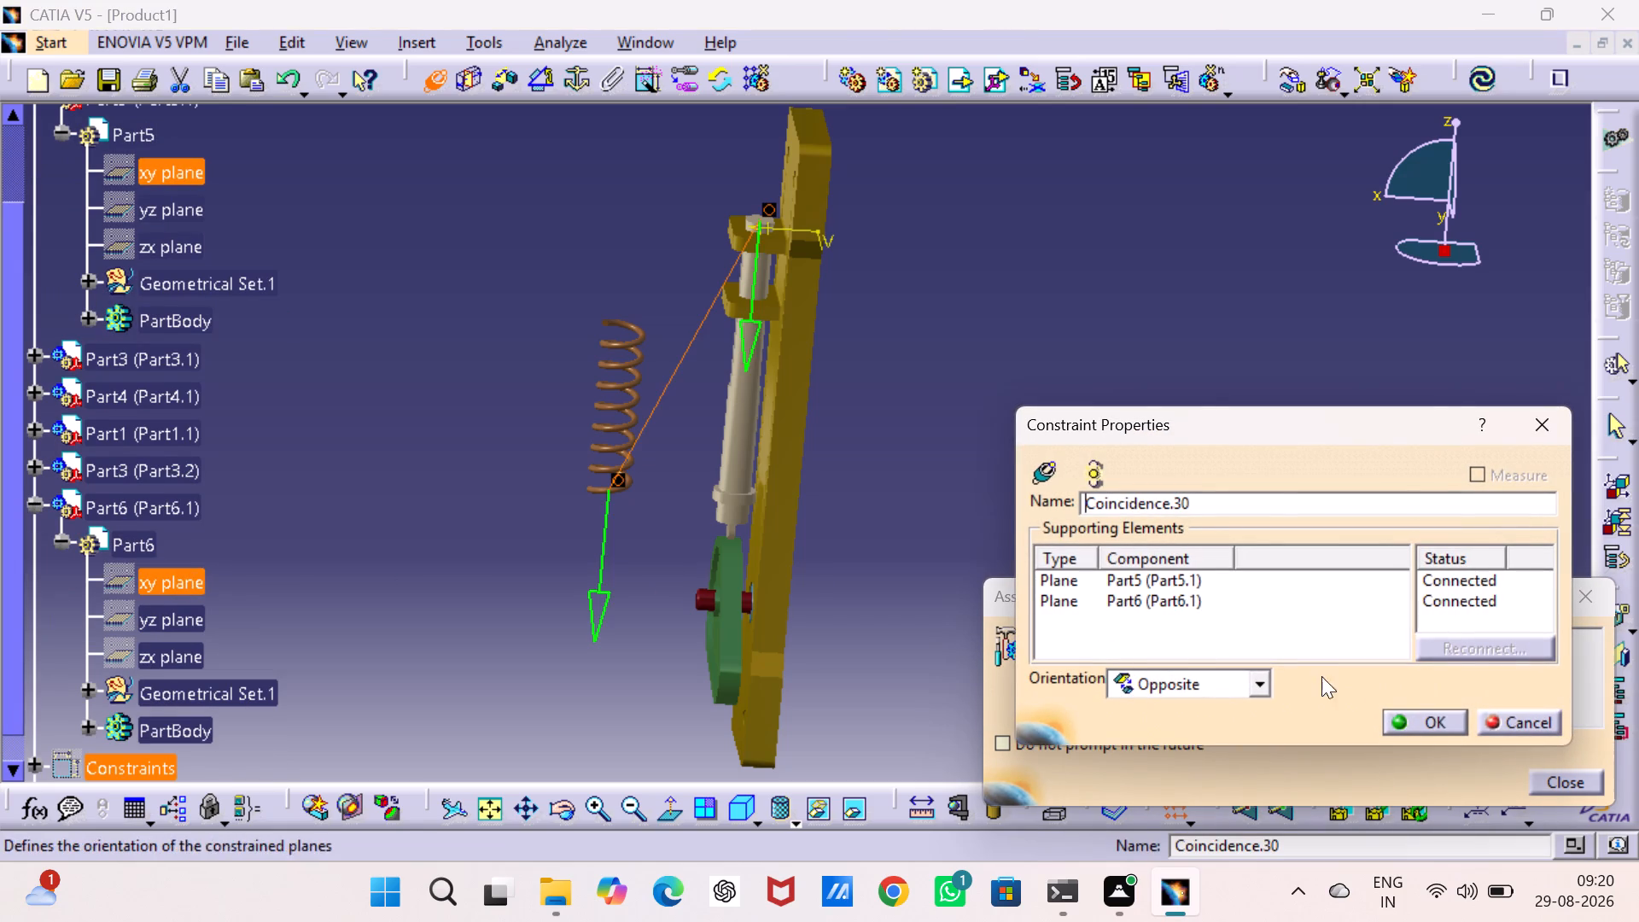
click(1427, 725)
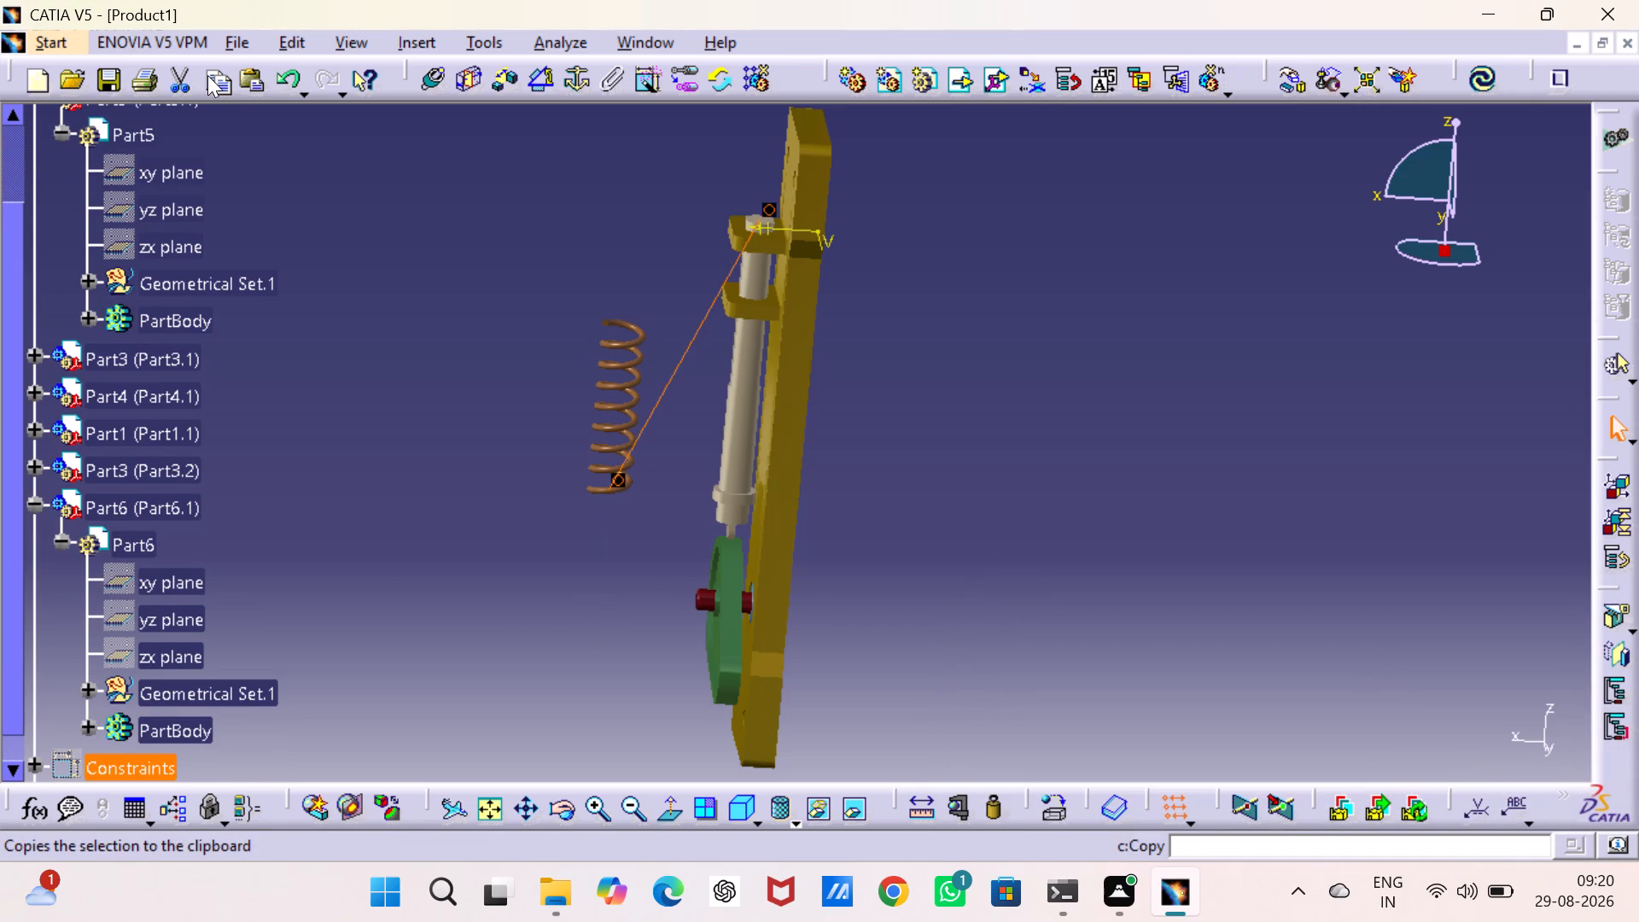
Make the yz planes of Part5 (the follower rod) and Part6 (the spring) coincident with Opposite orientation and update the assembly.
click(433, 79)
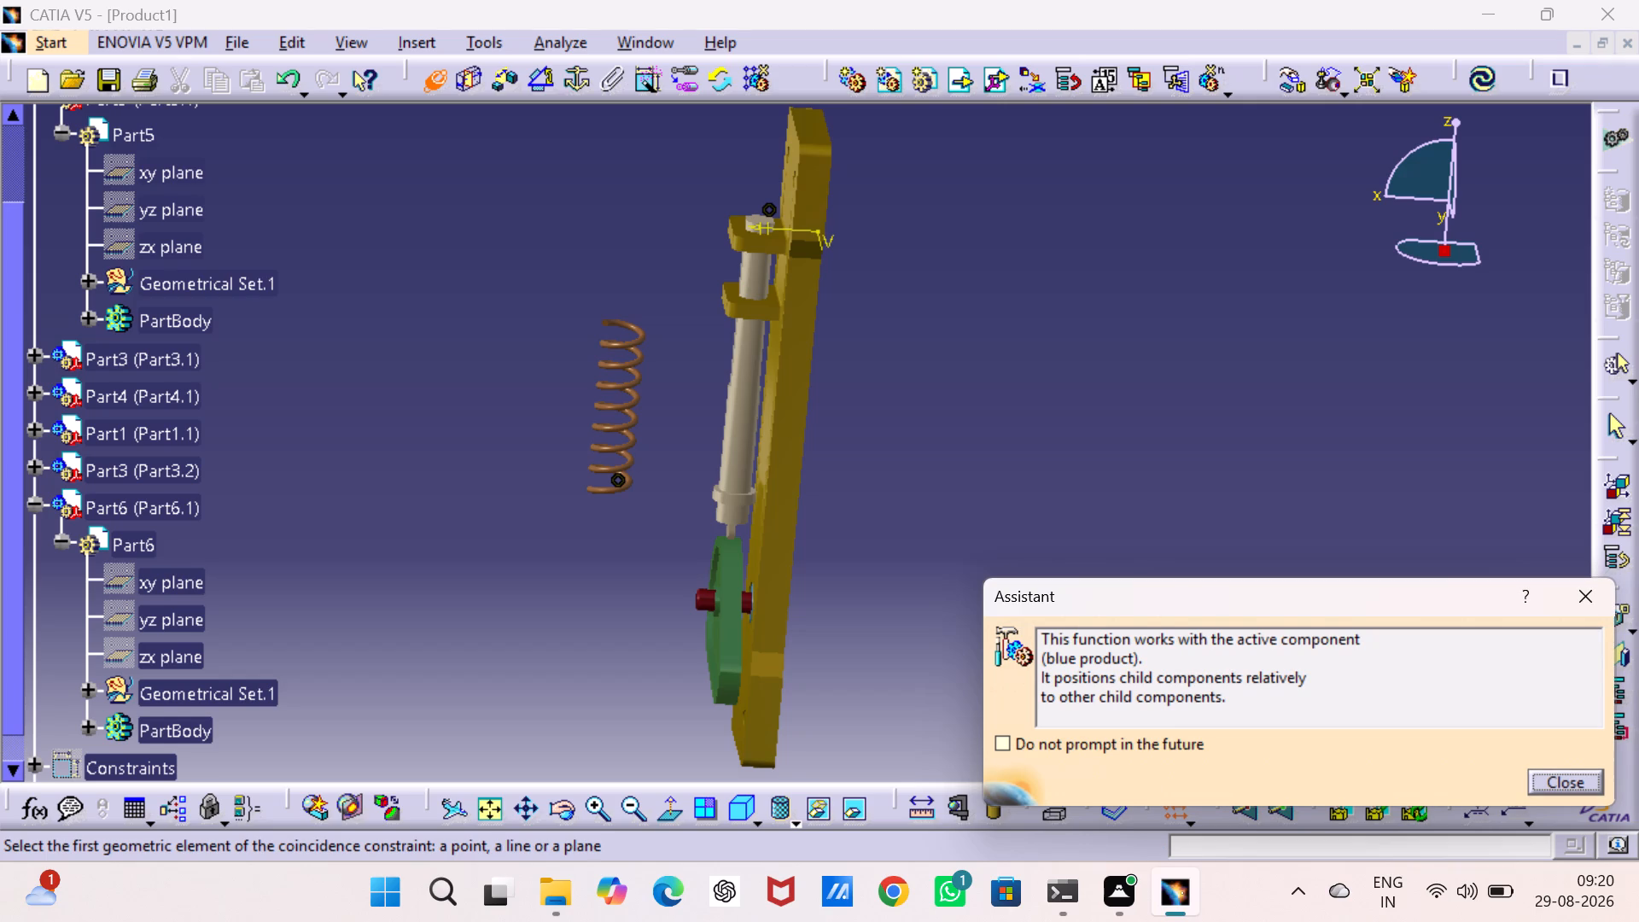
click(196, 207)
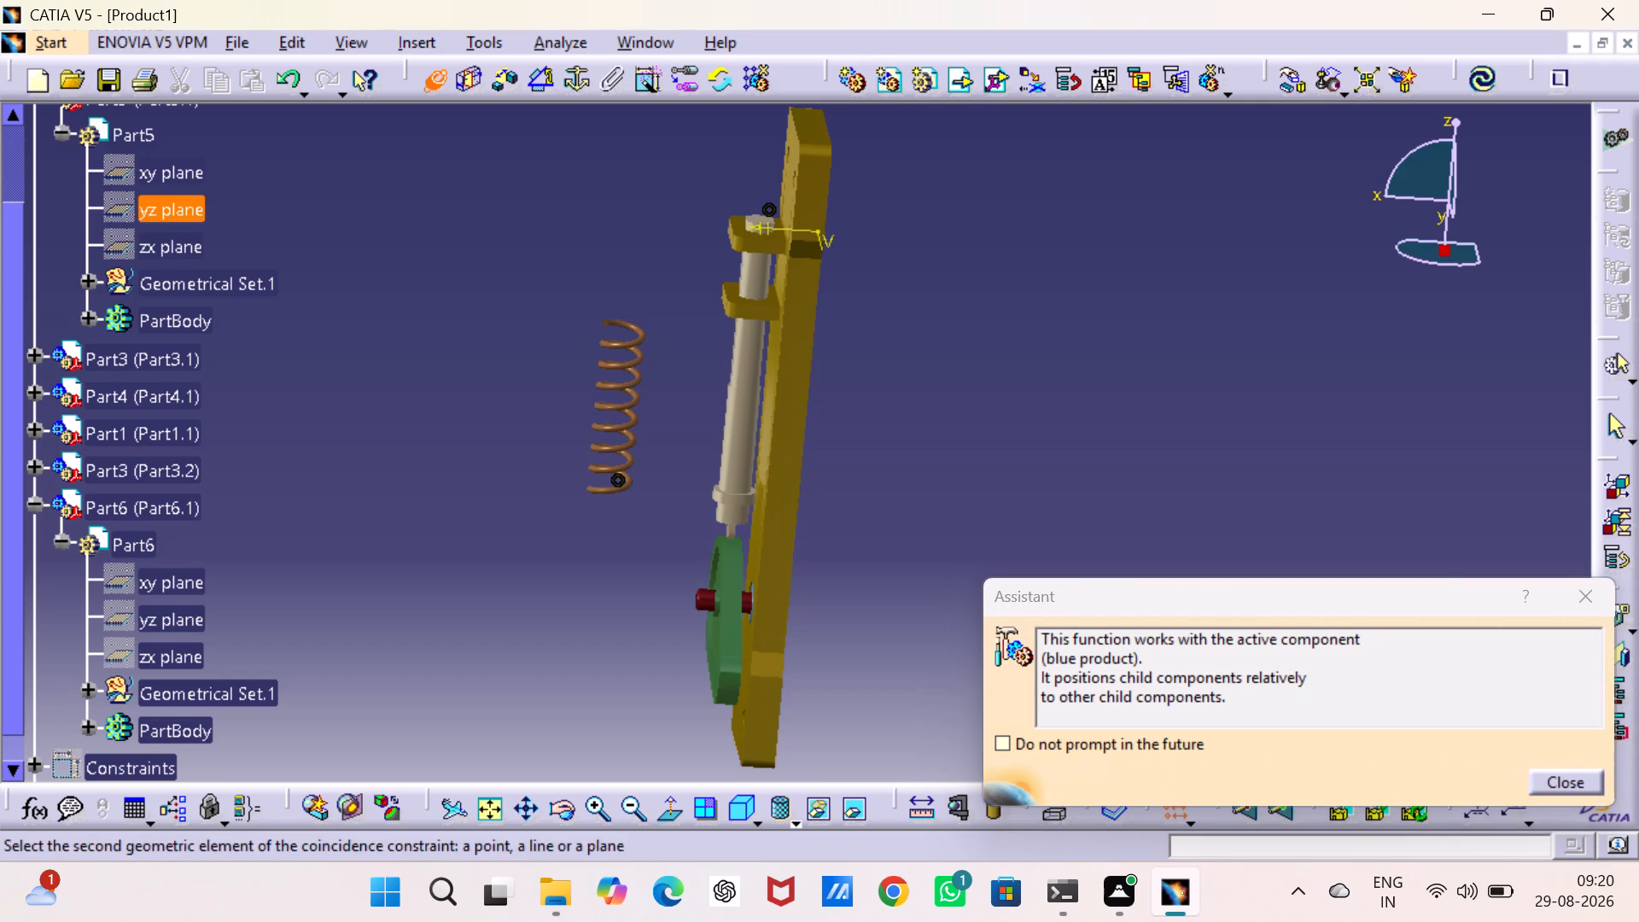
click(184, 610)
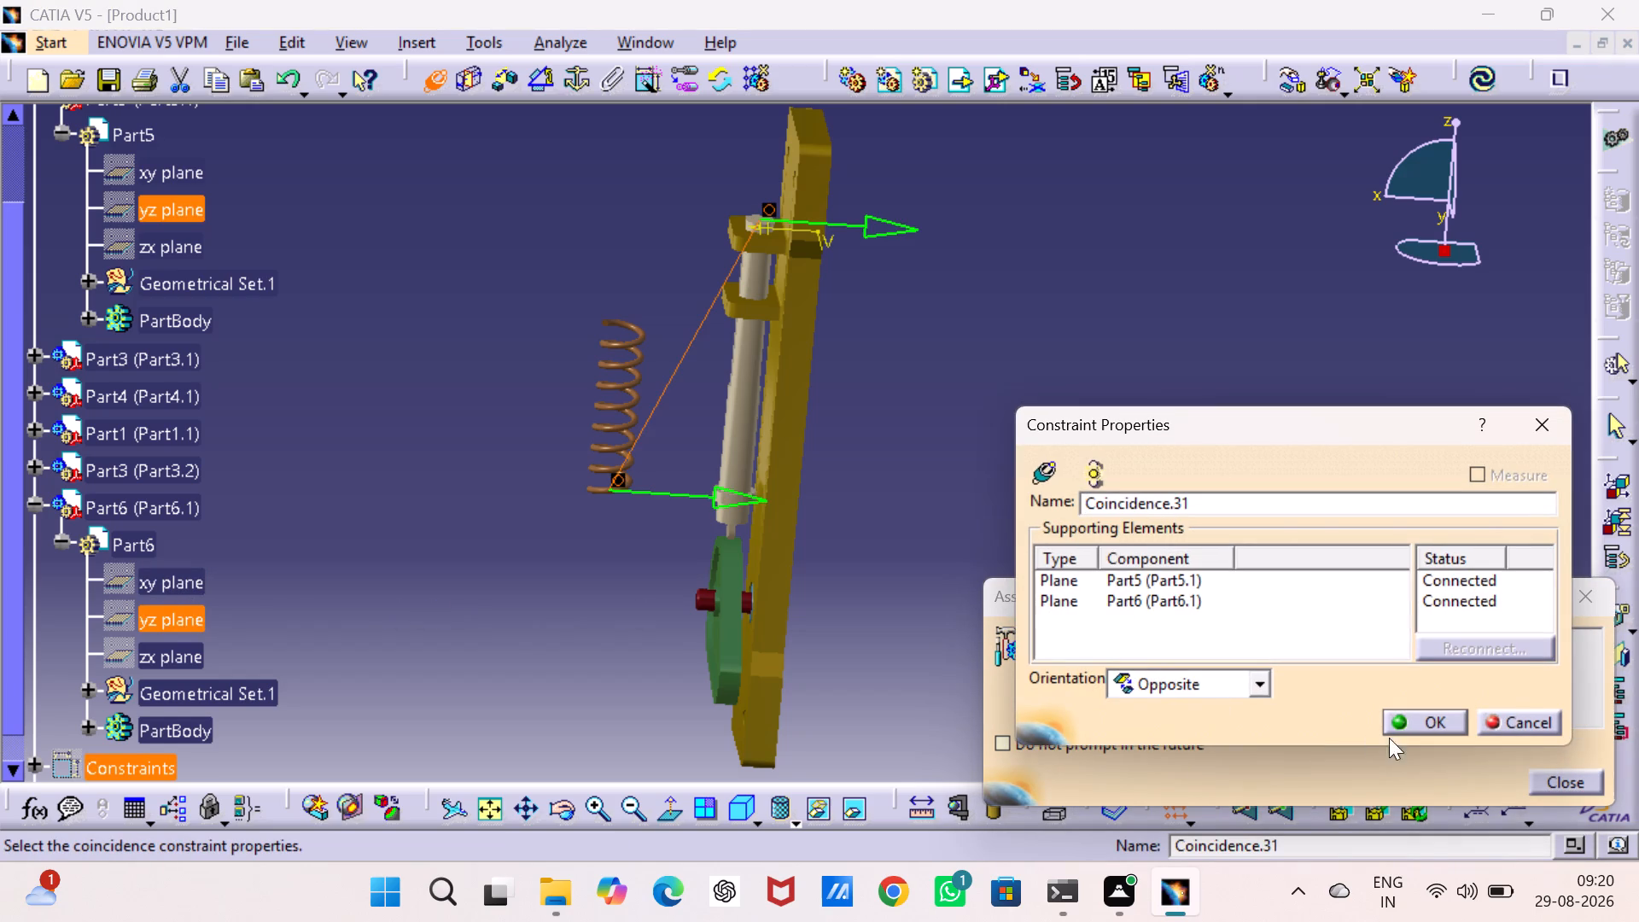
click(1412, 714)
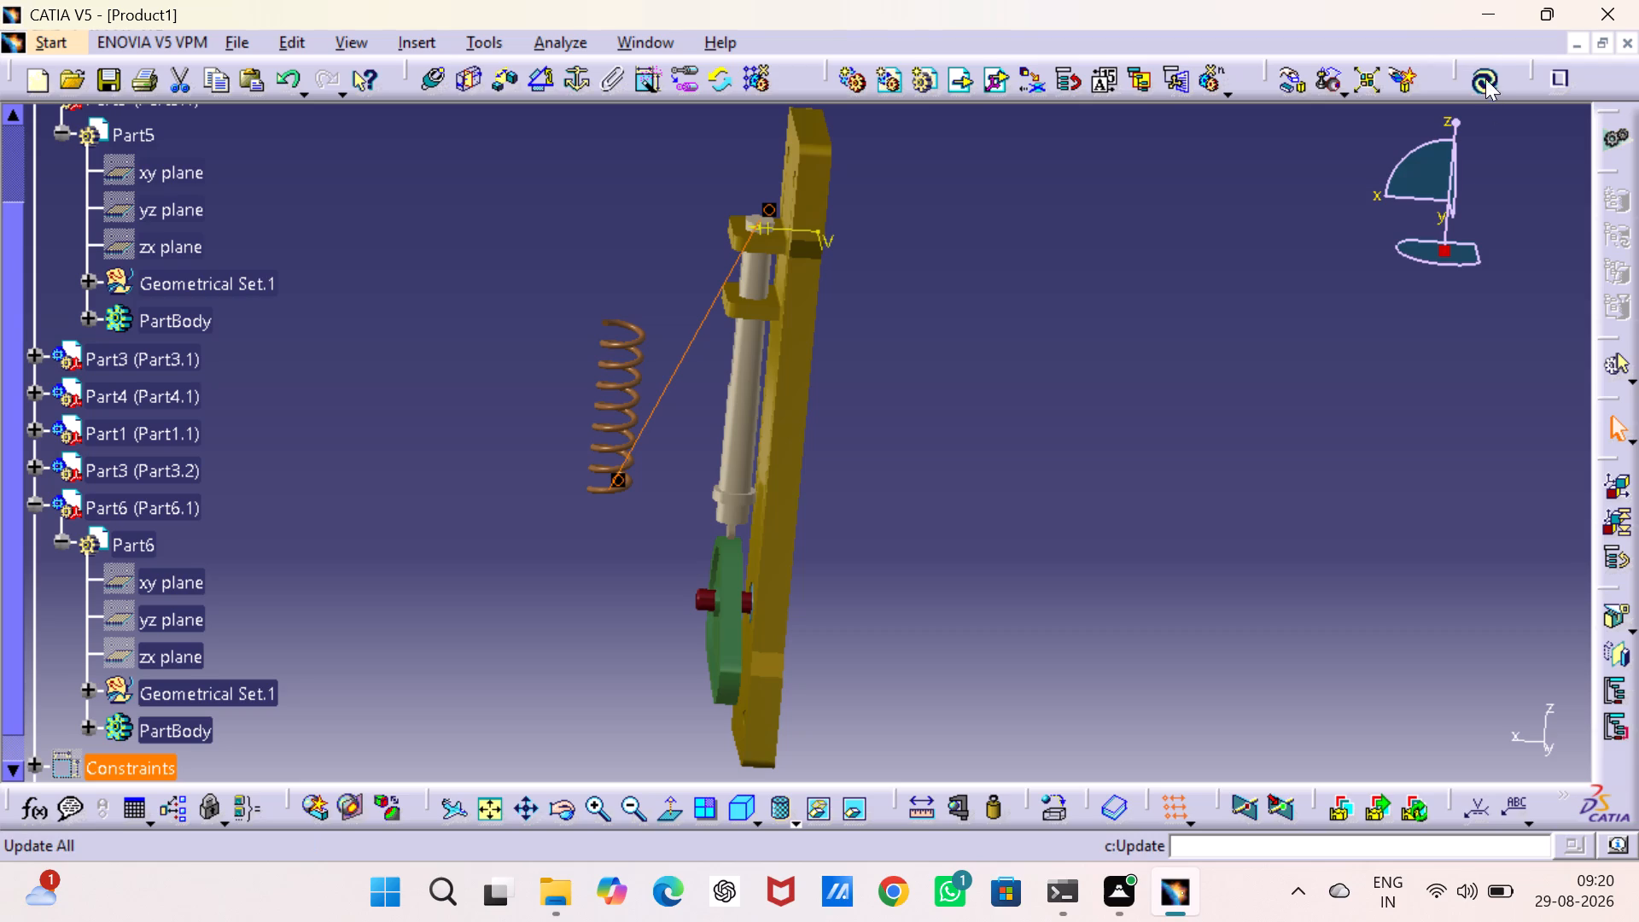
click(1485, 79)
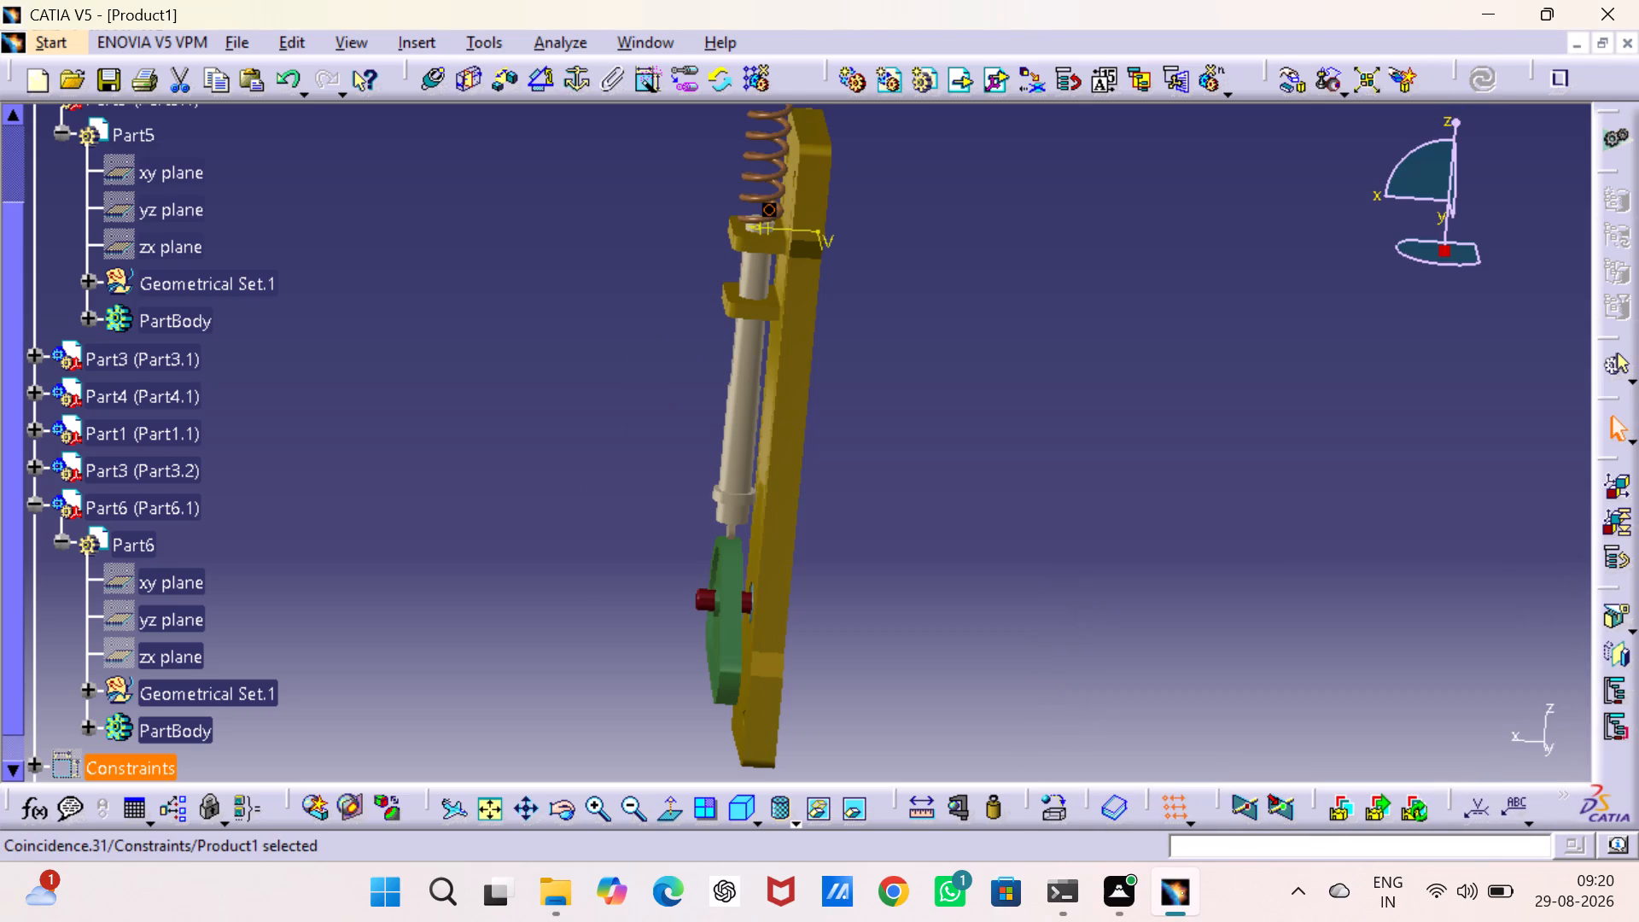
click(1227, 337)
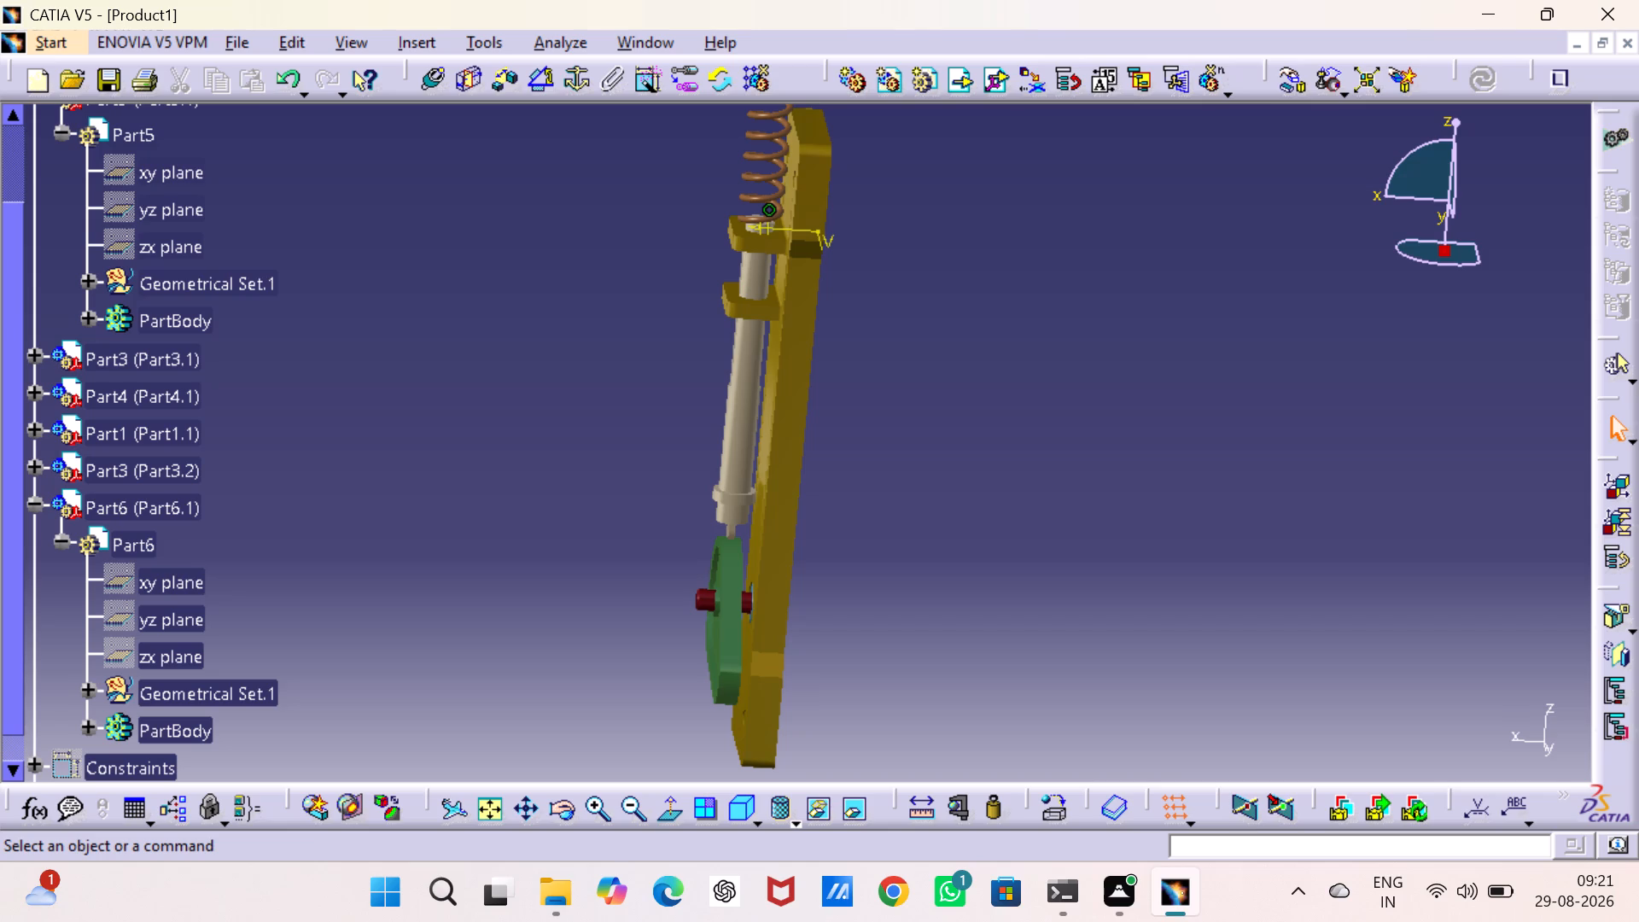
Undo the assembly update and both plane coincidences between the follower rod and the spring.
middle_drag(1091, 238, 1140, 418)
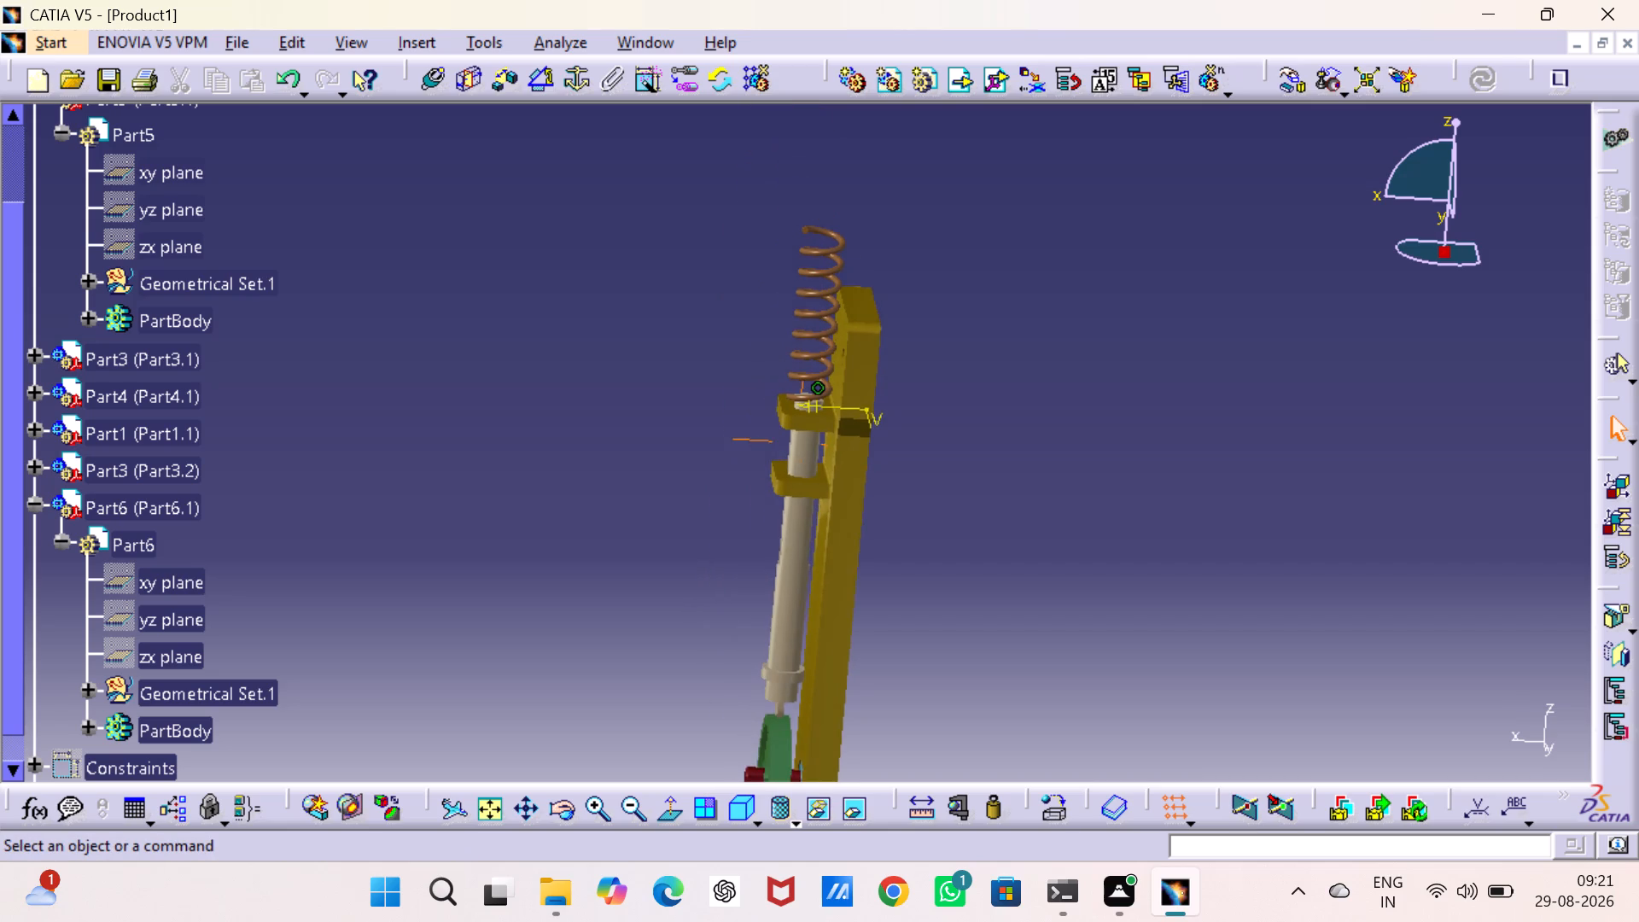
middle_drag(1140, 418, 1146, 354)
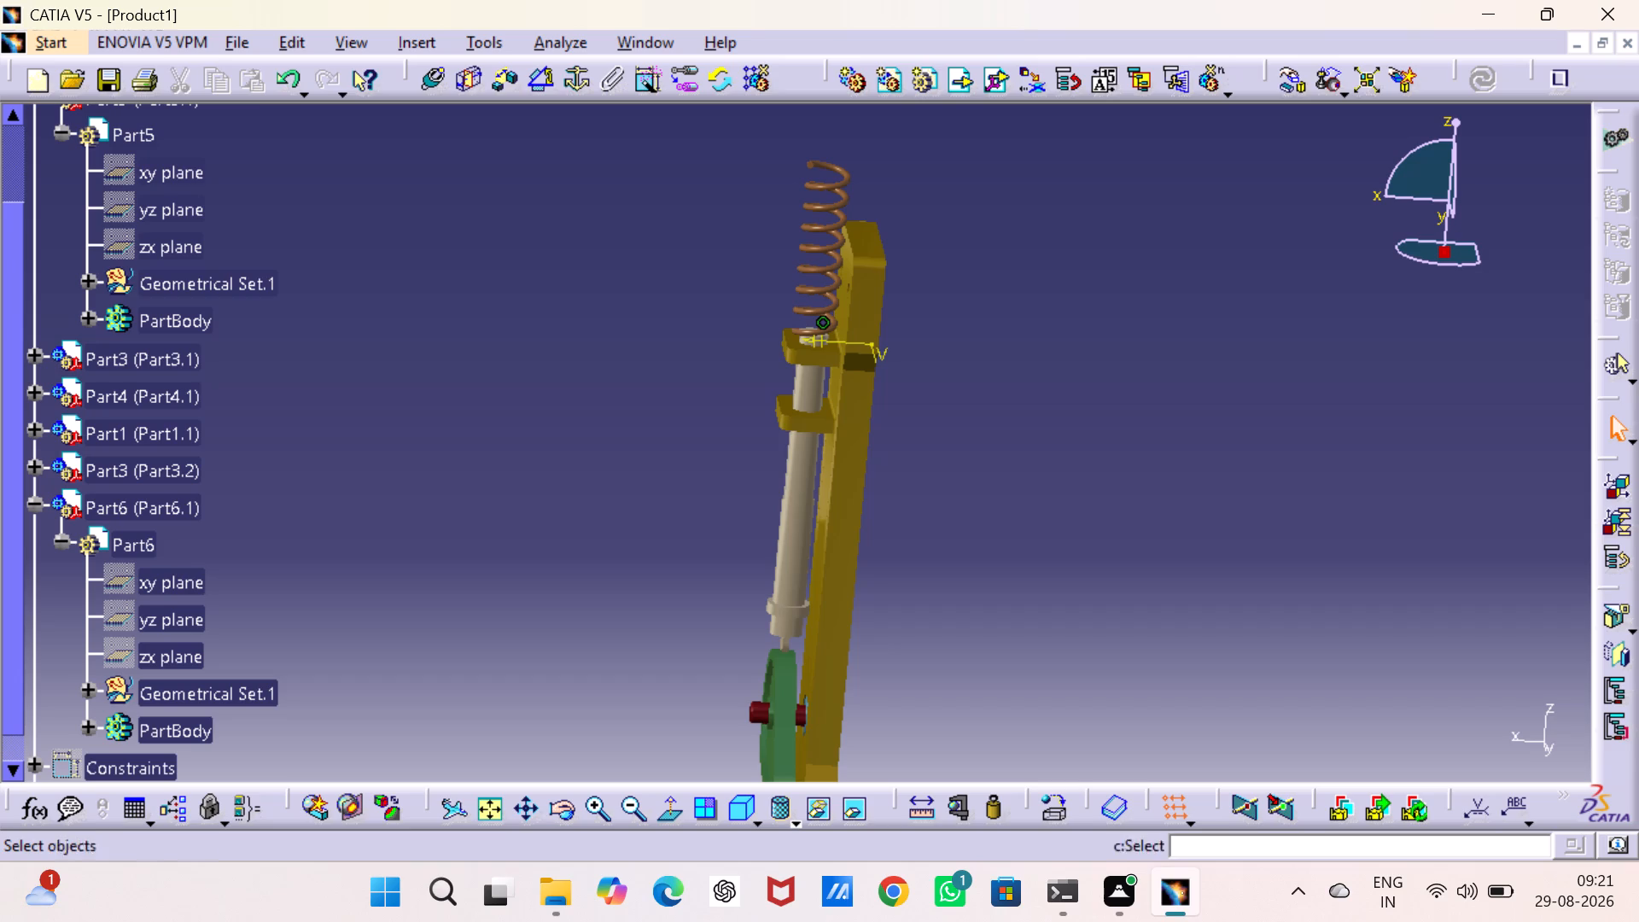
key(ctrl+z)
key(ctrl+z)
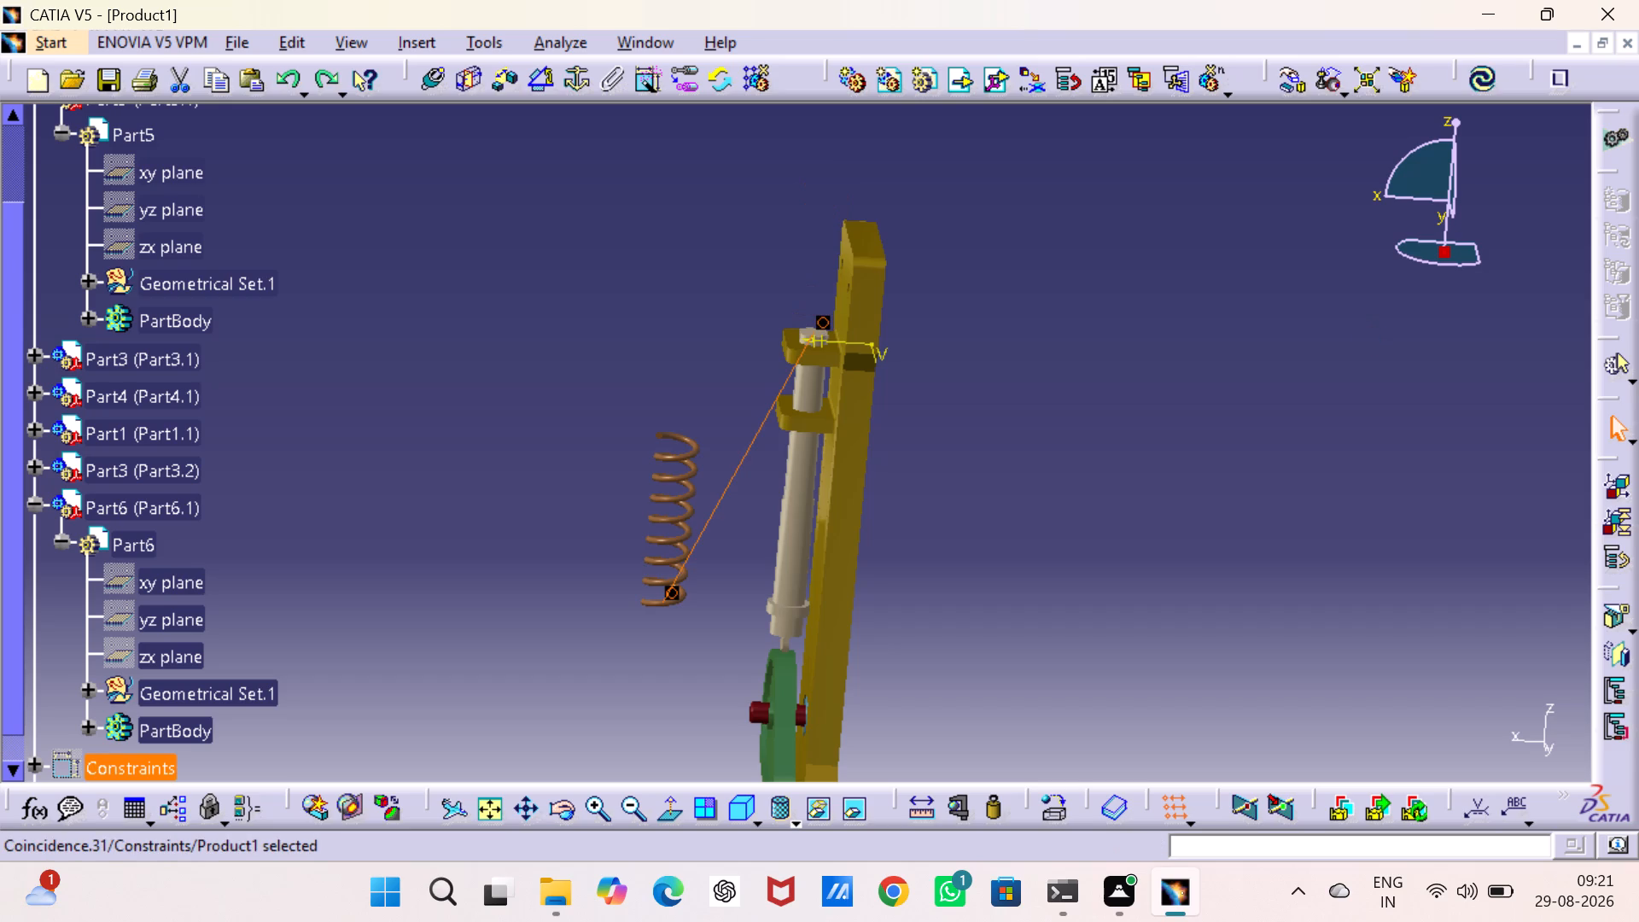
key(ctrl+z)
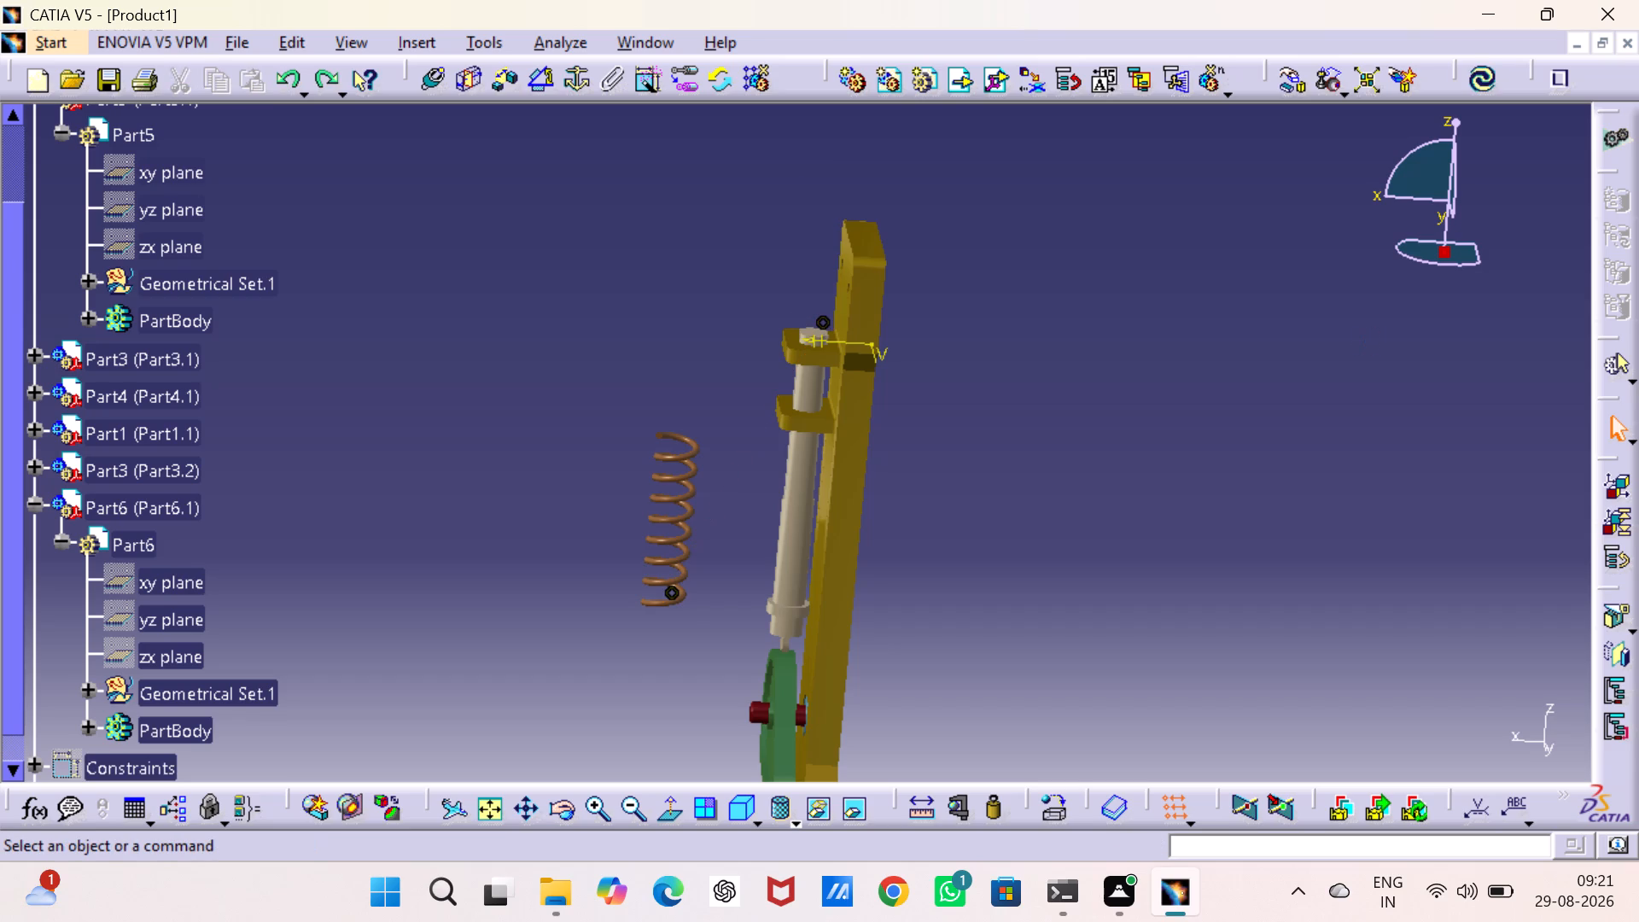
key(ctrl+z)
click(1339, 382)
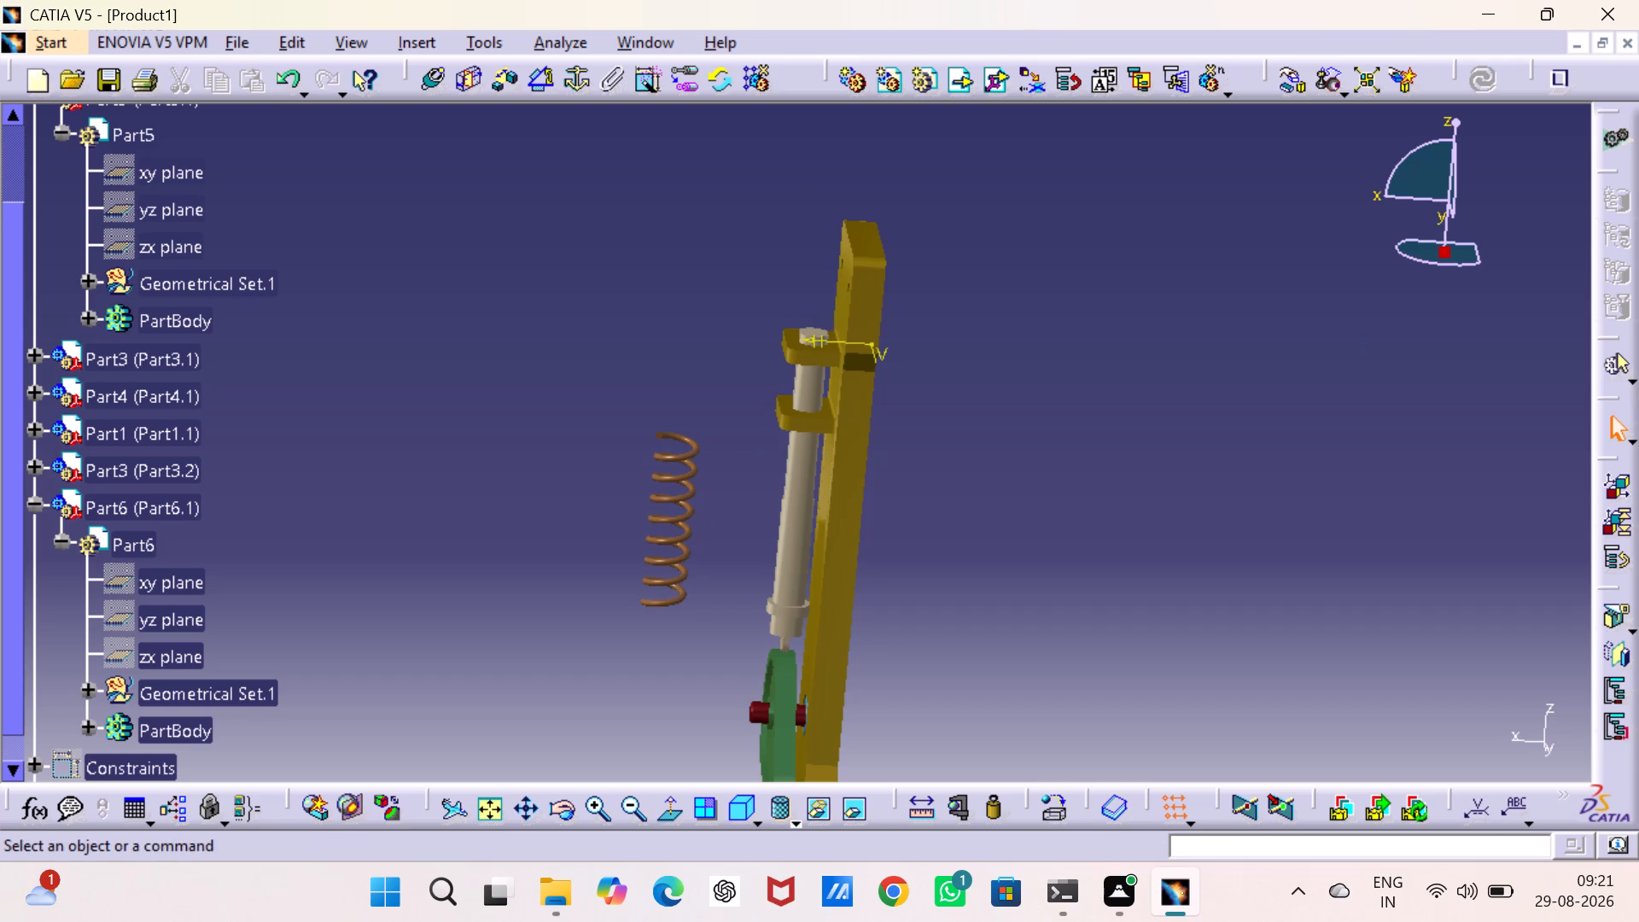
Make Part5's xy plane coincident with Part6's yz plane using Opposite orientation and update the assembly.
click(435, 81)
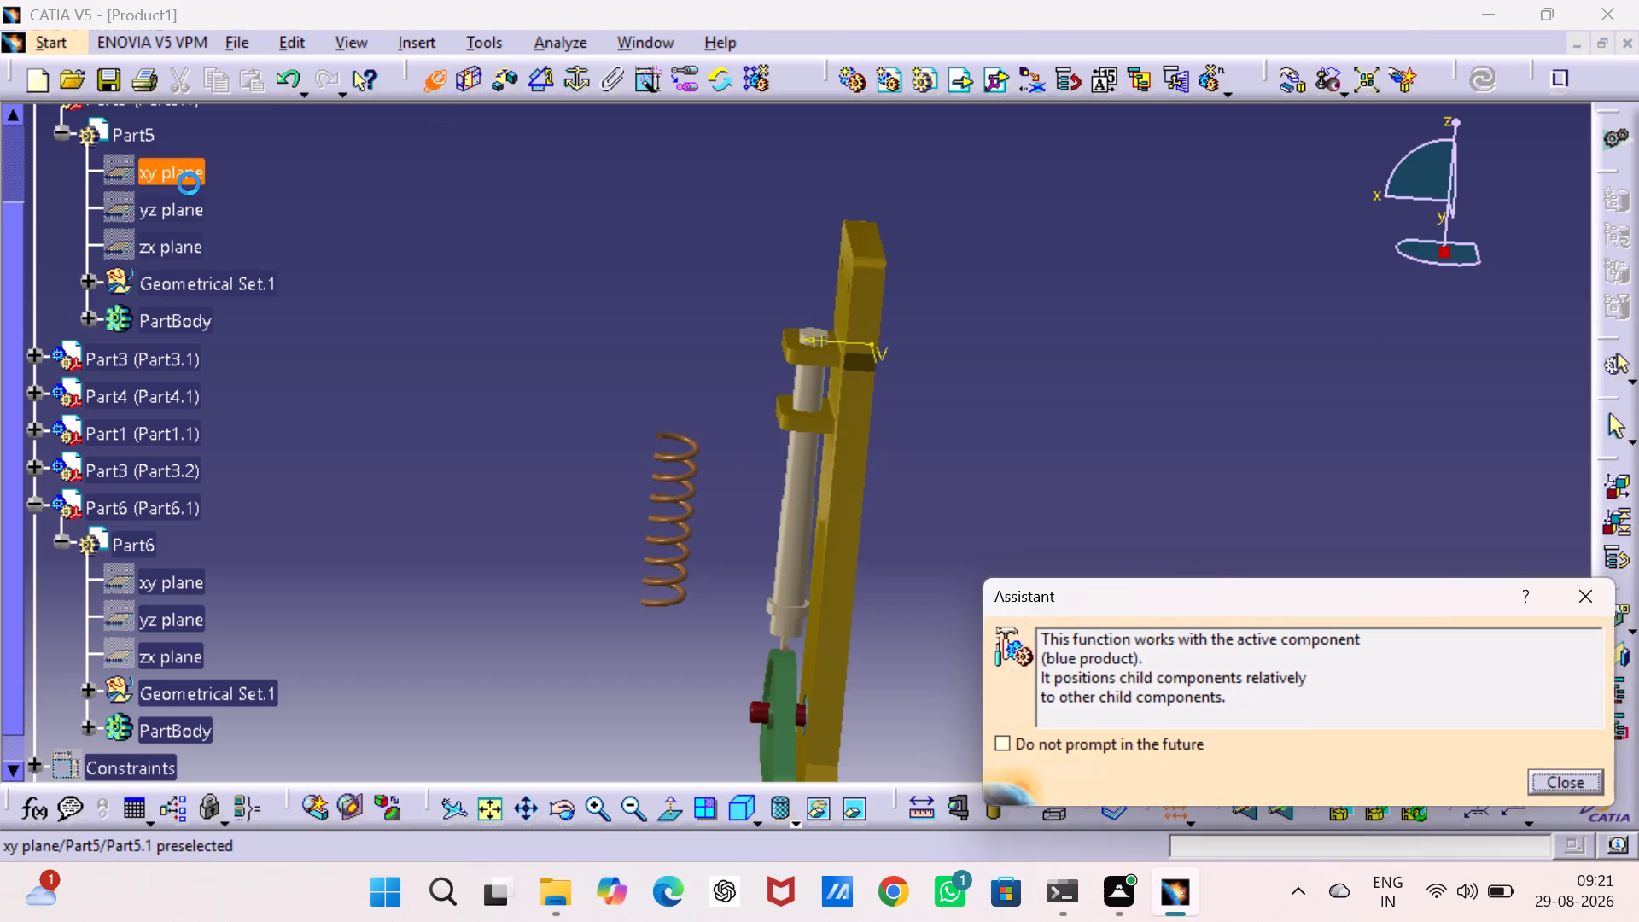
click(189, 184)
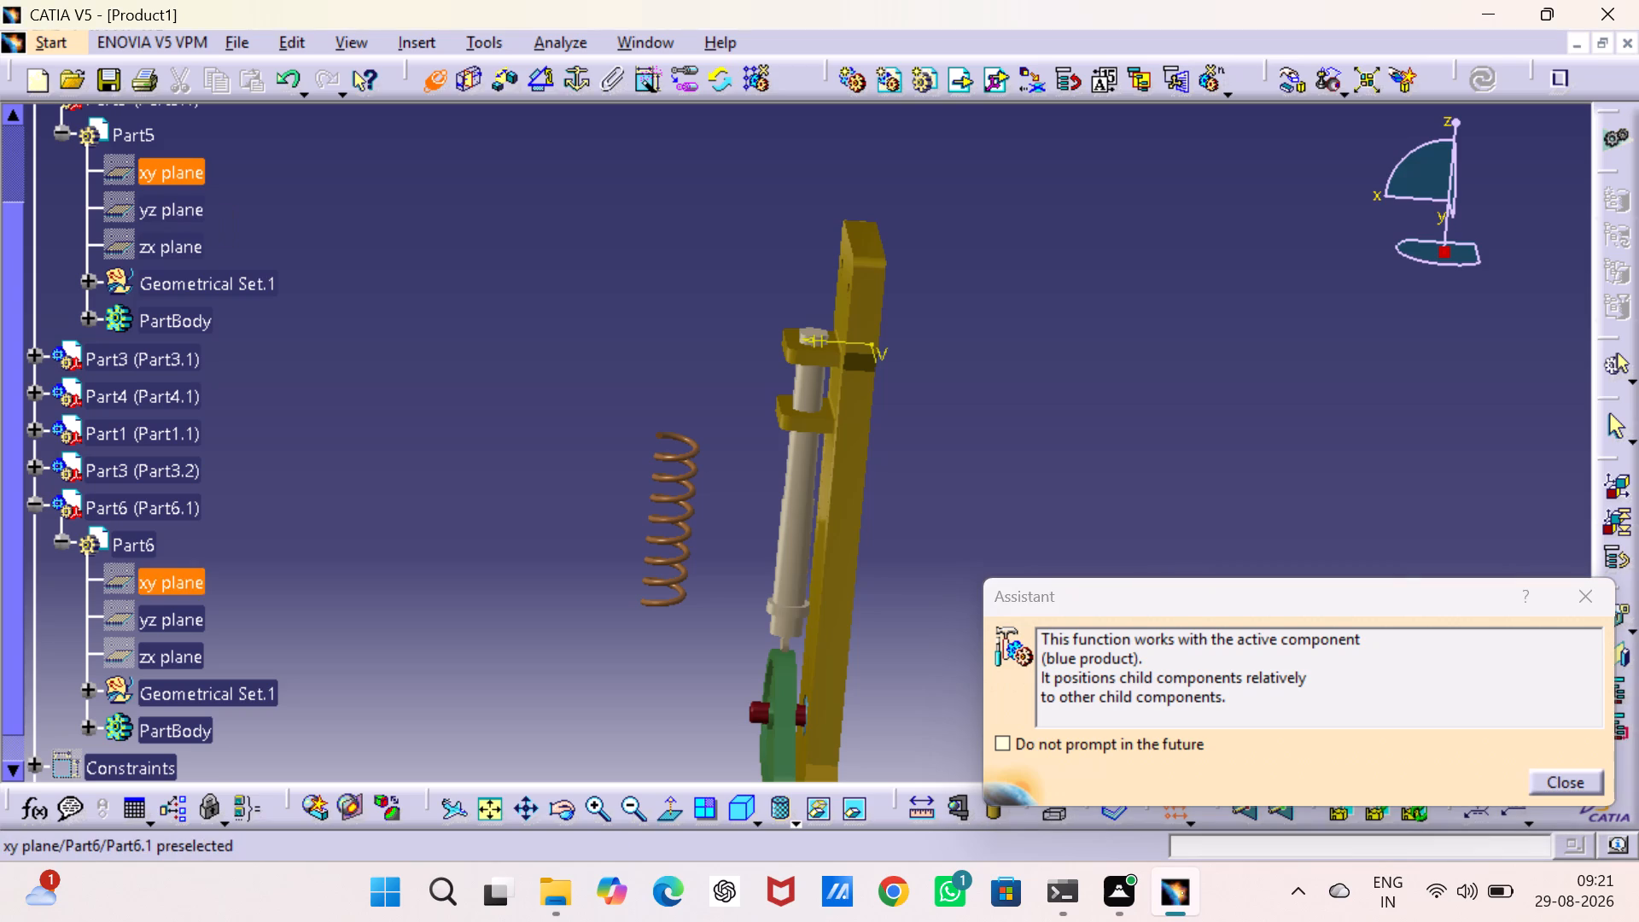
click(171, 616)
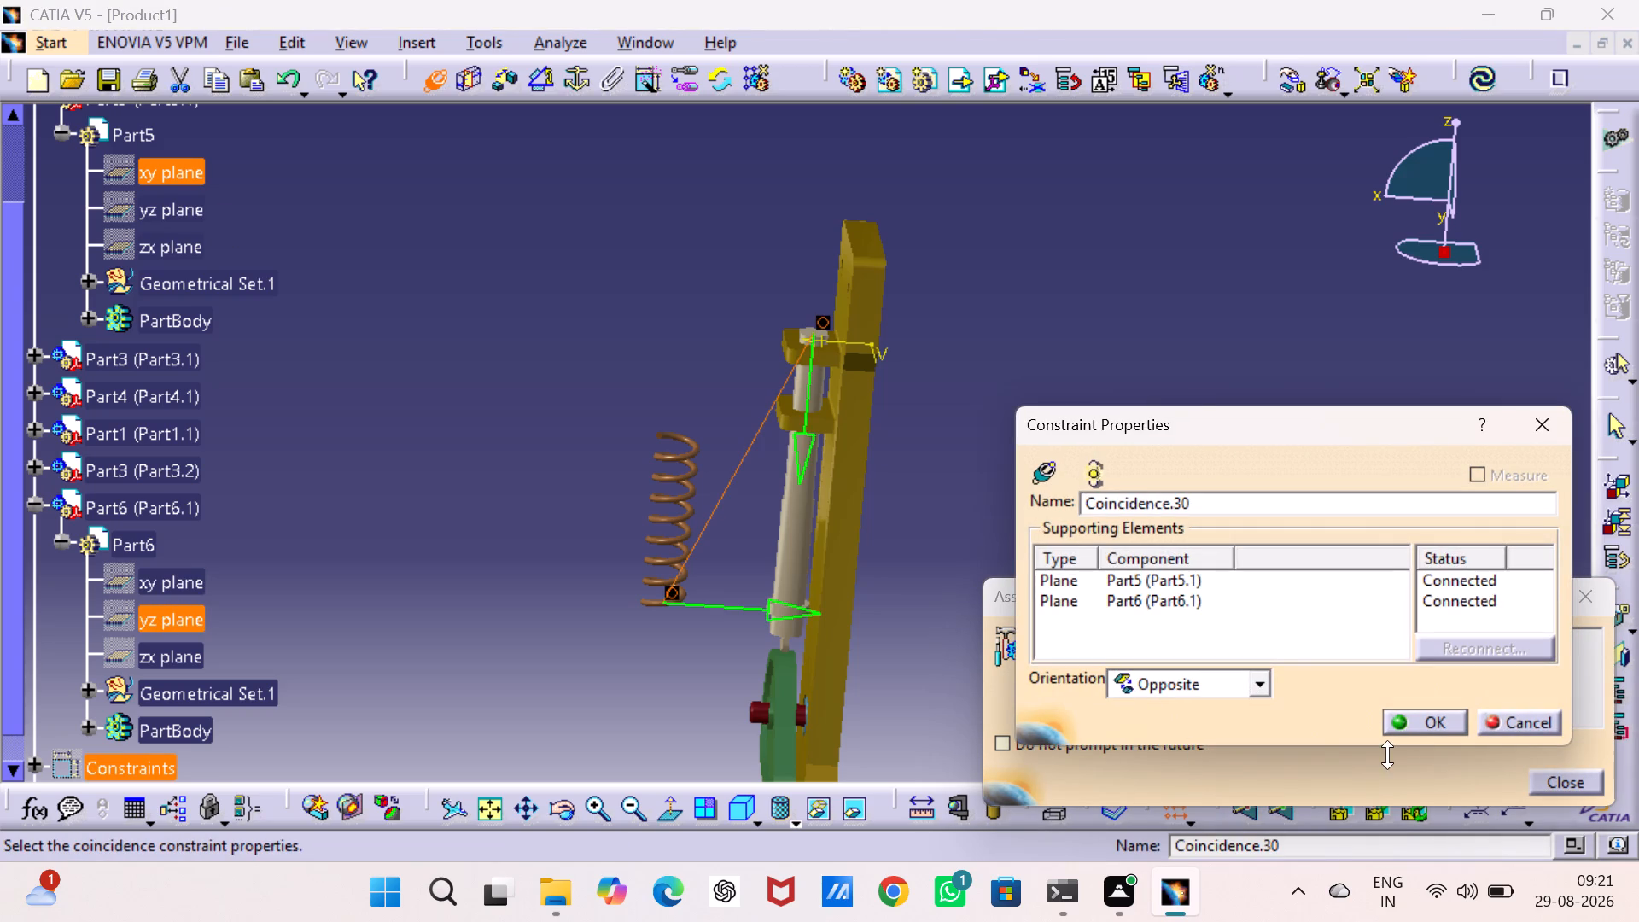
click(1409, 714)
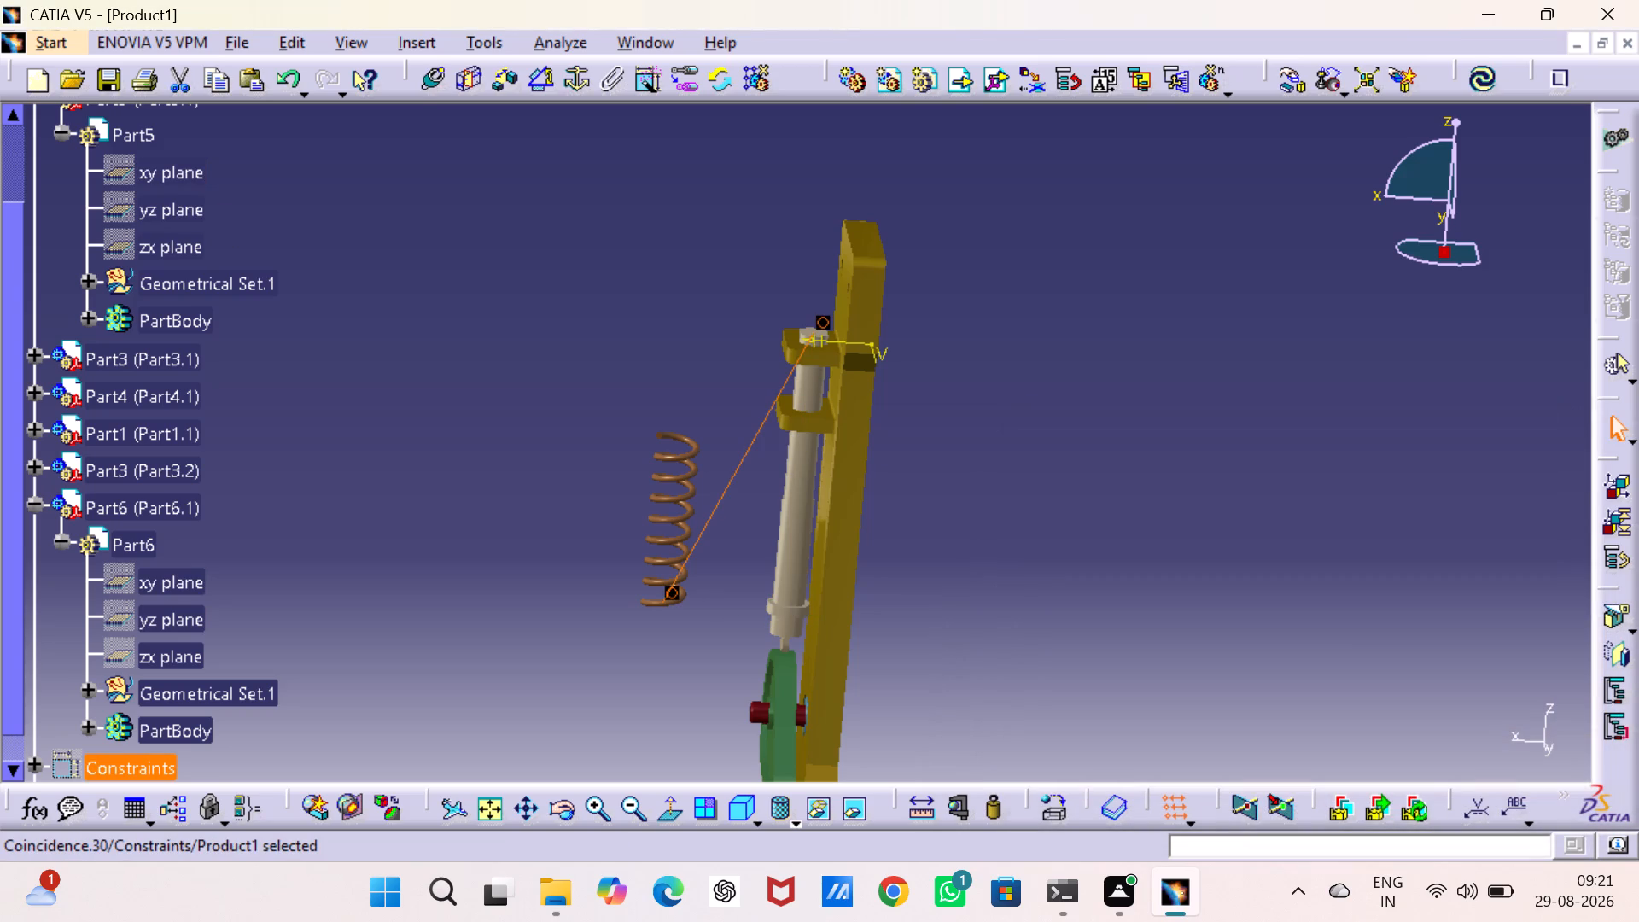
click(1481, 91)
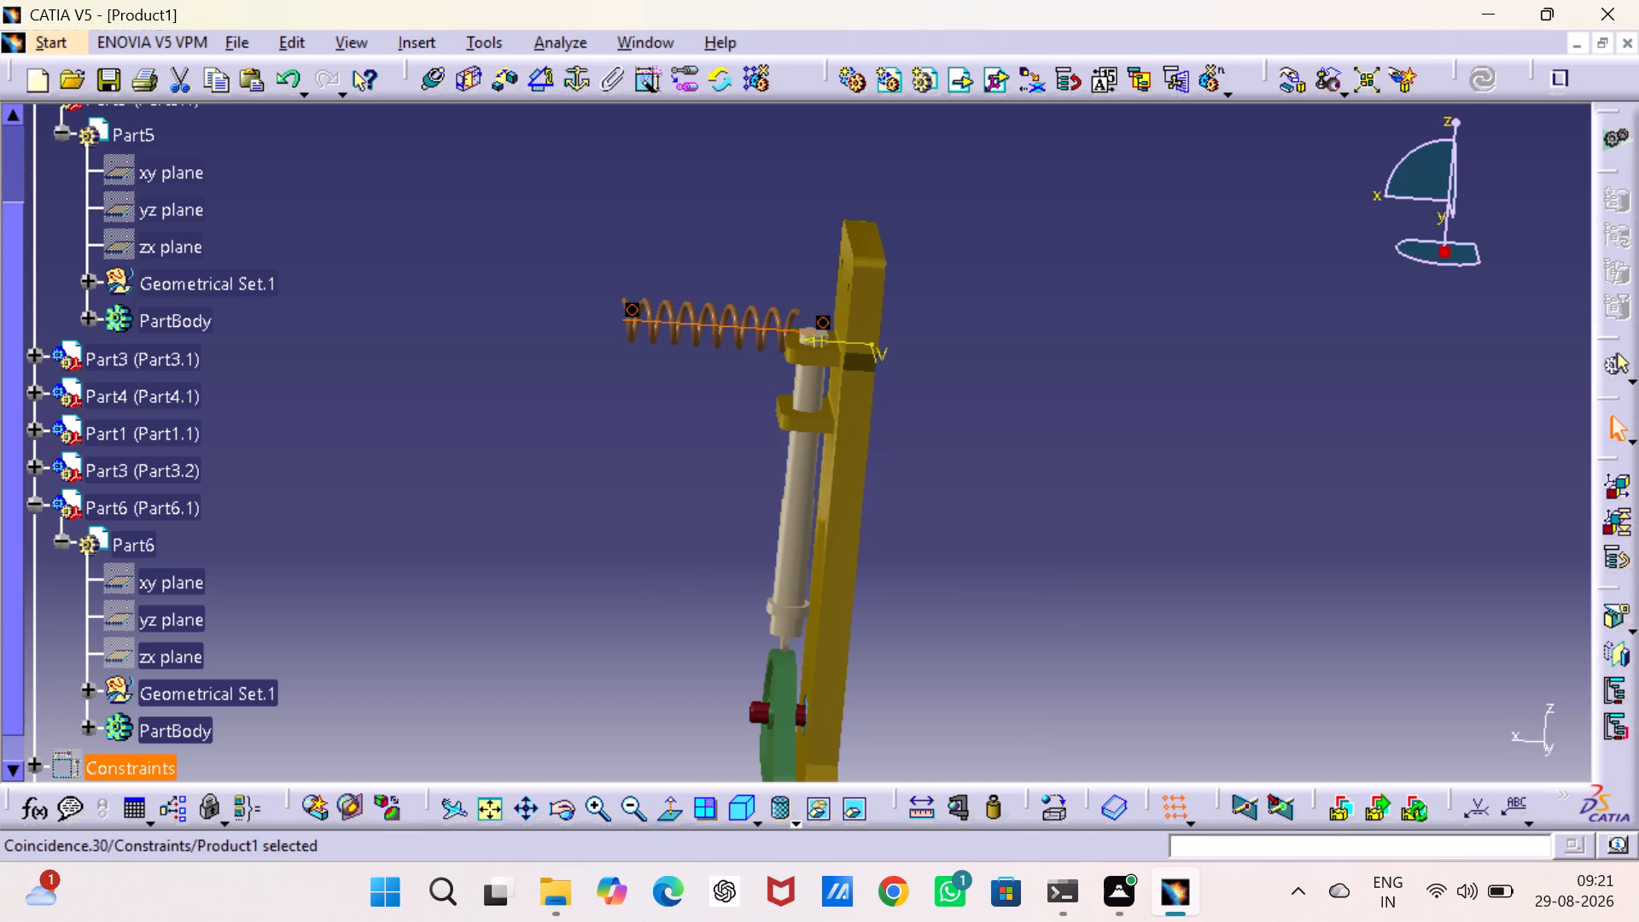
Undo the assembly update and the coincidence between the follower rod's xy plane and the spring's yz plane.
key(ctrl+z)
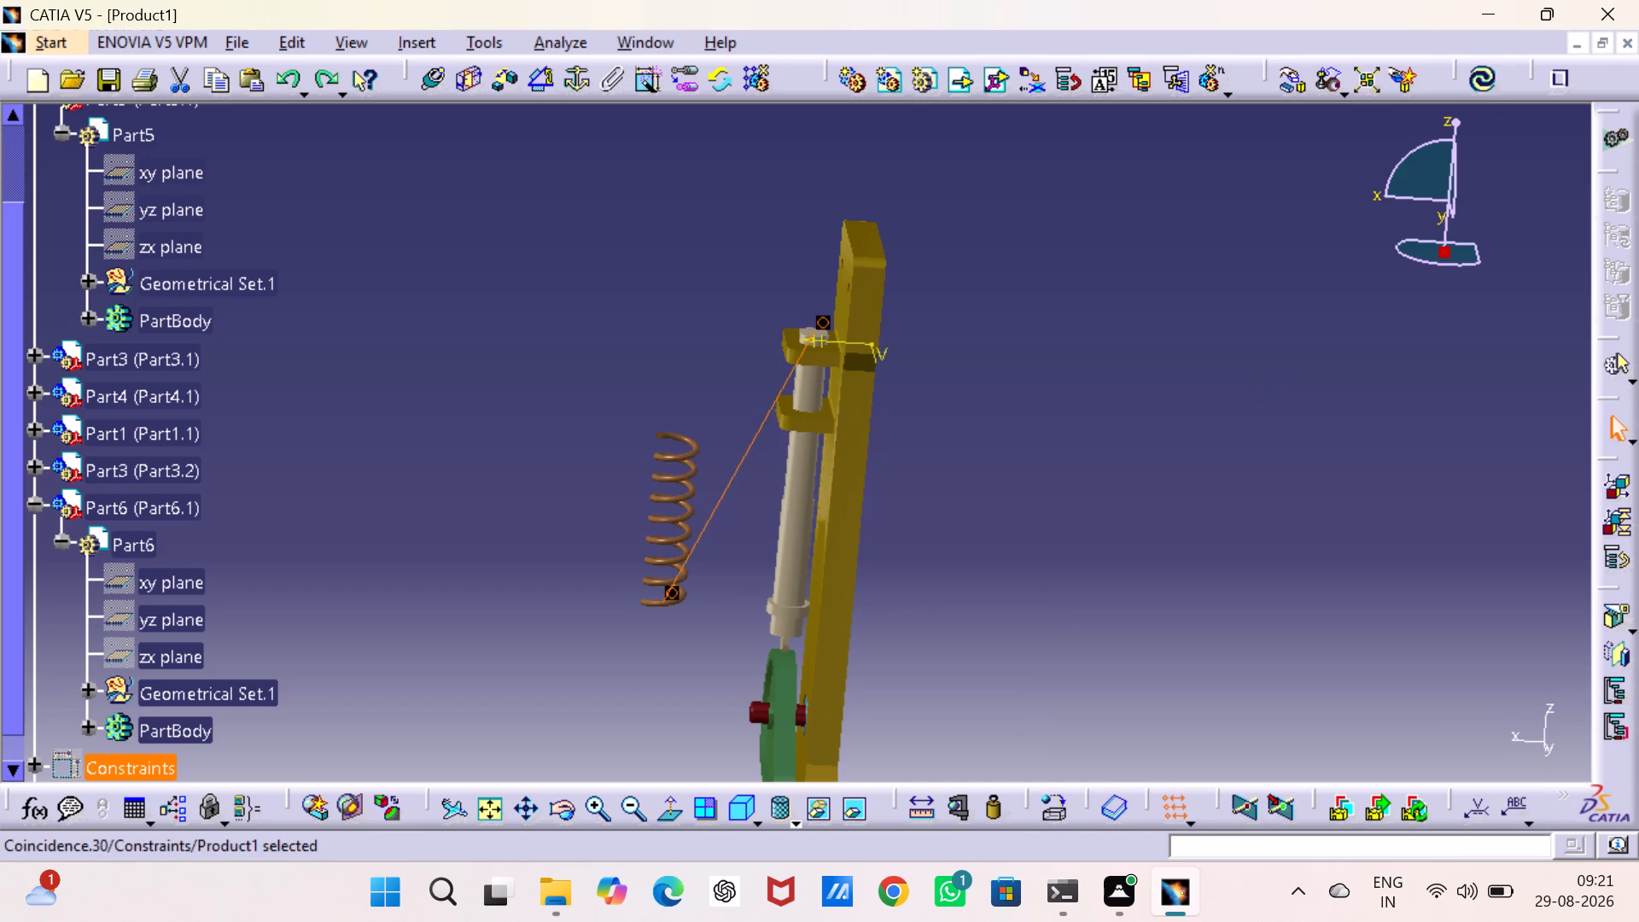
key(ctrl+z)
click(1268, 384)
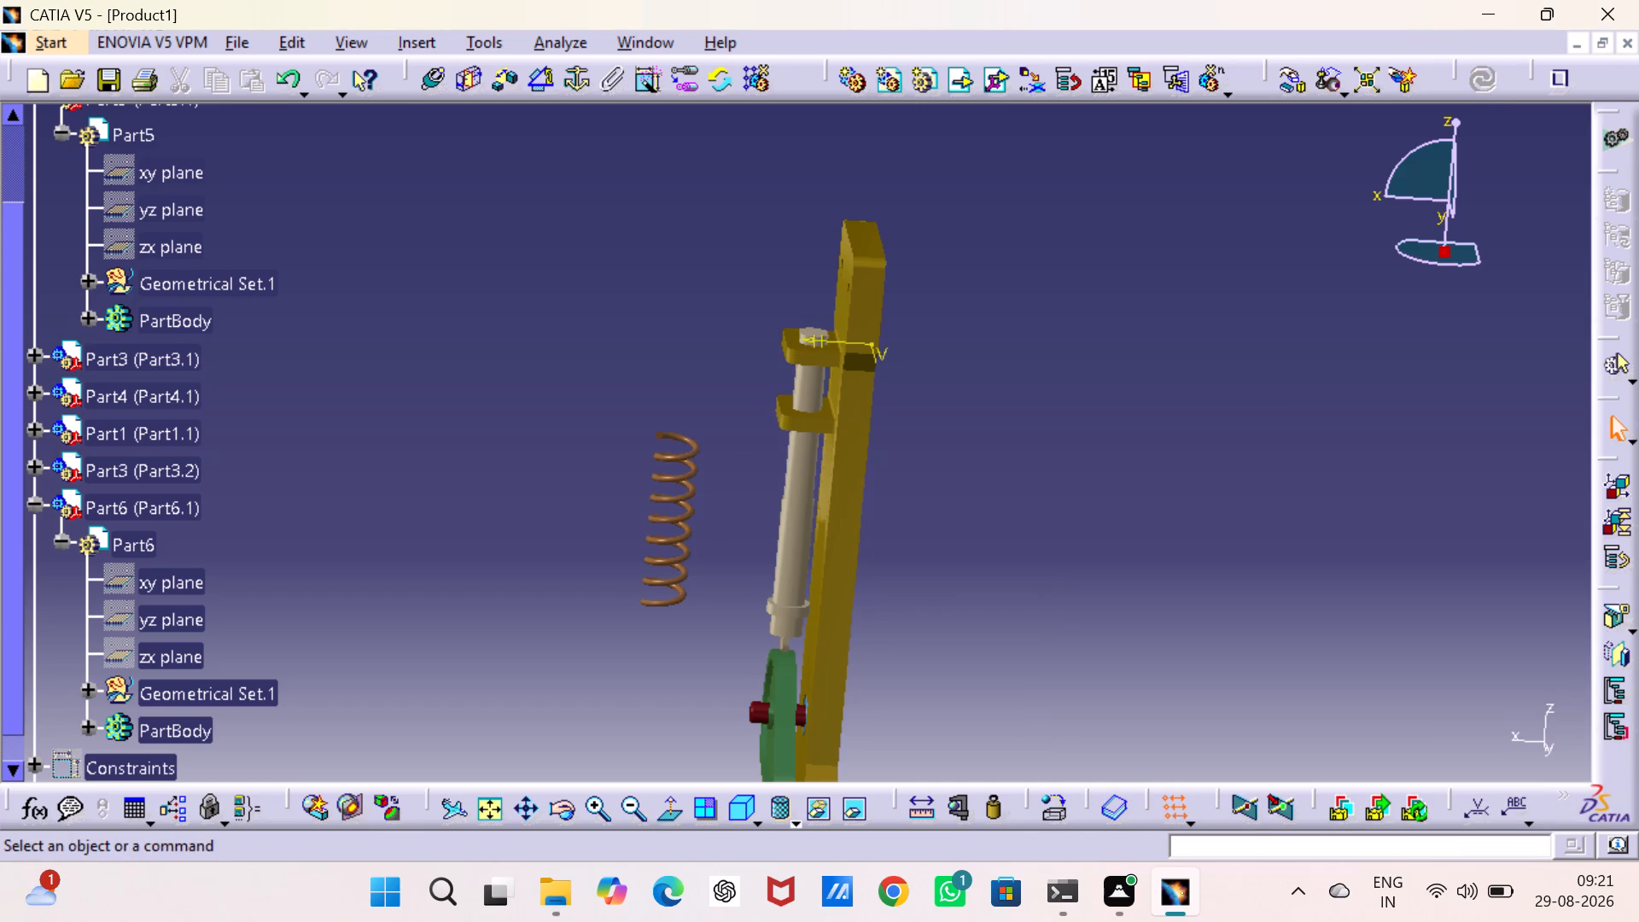
Make the zx planes of Part5 (the follower rod) and Part6 (the spring) coincident with Same orientation.
click(435, 73)
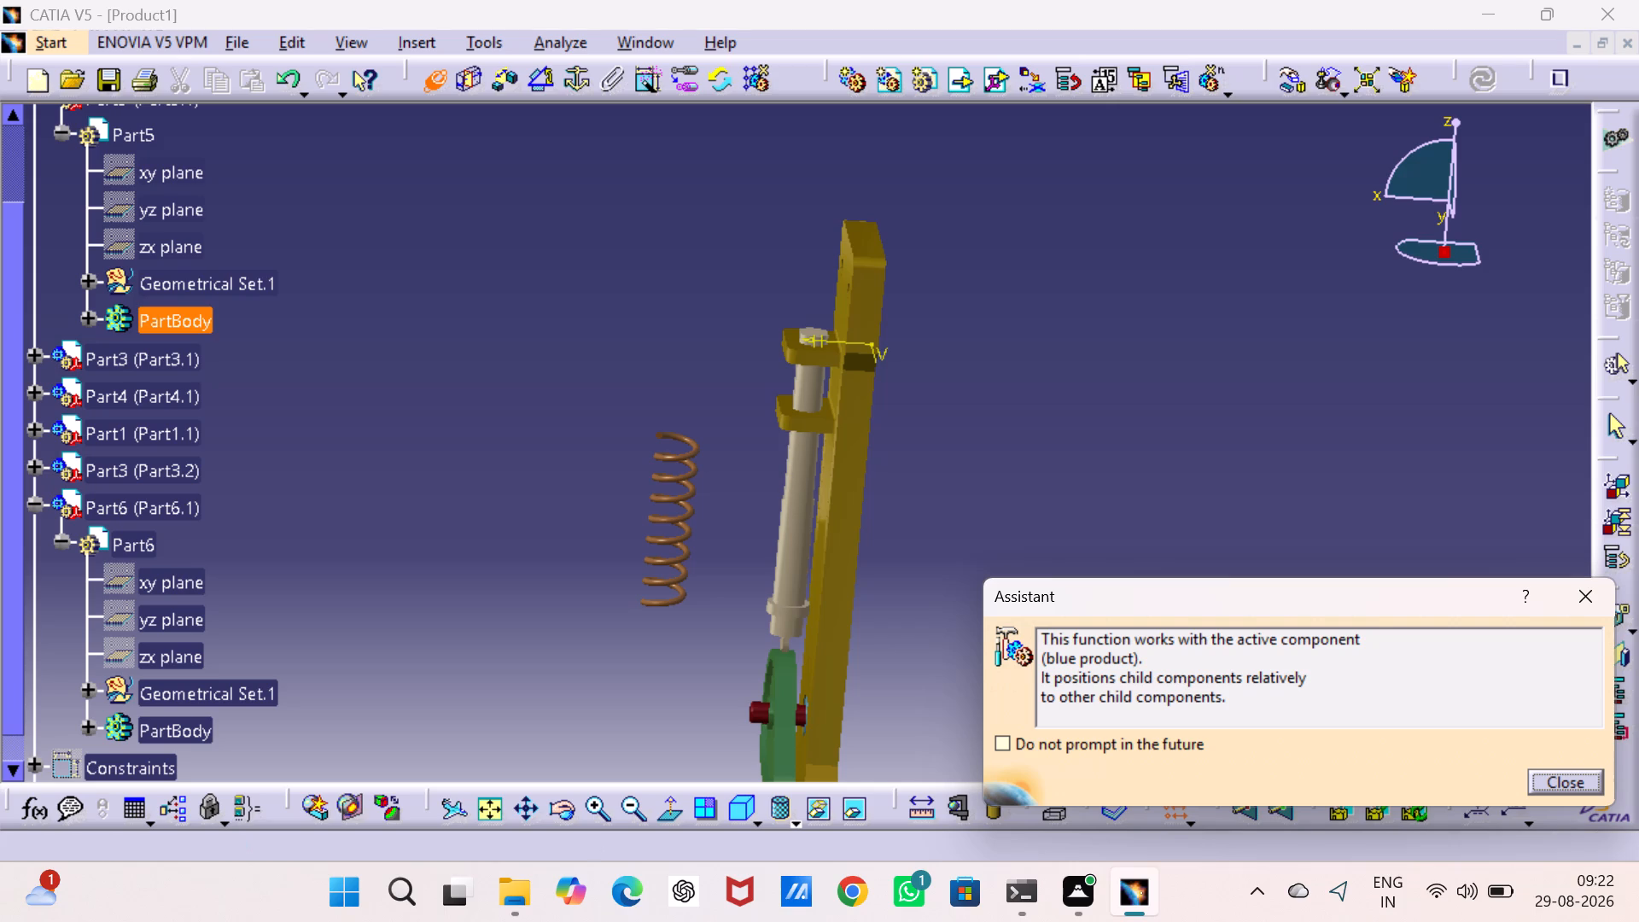
middle_drag(1068, 458, 1068, 451)
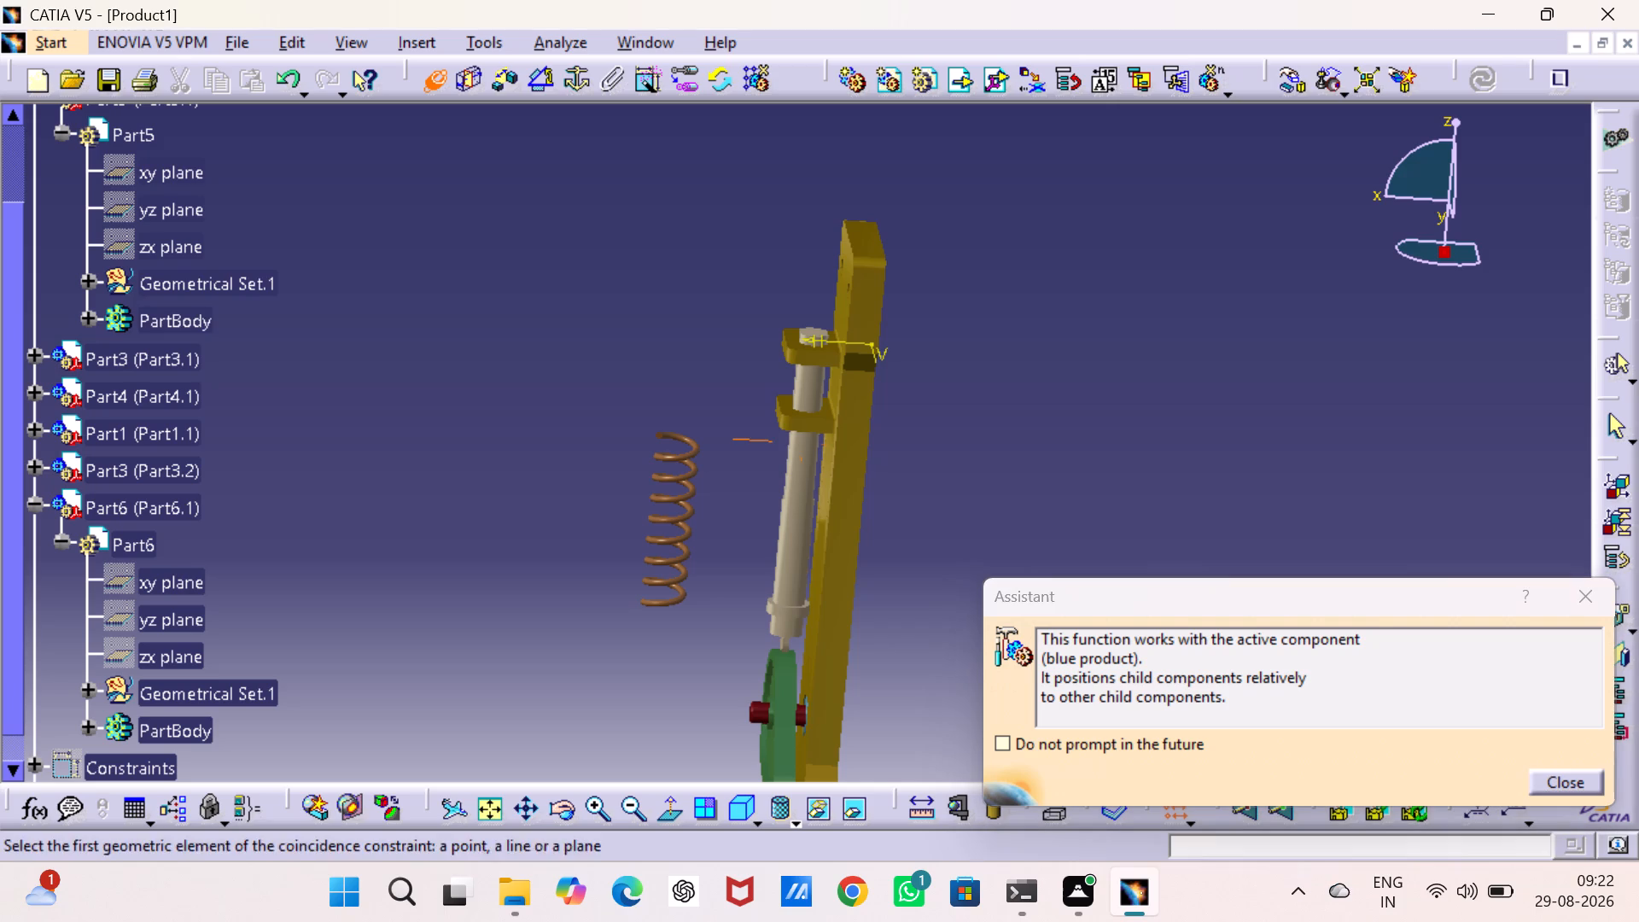
middle_drag(1068, 451, 1082, 359)
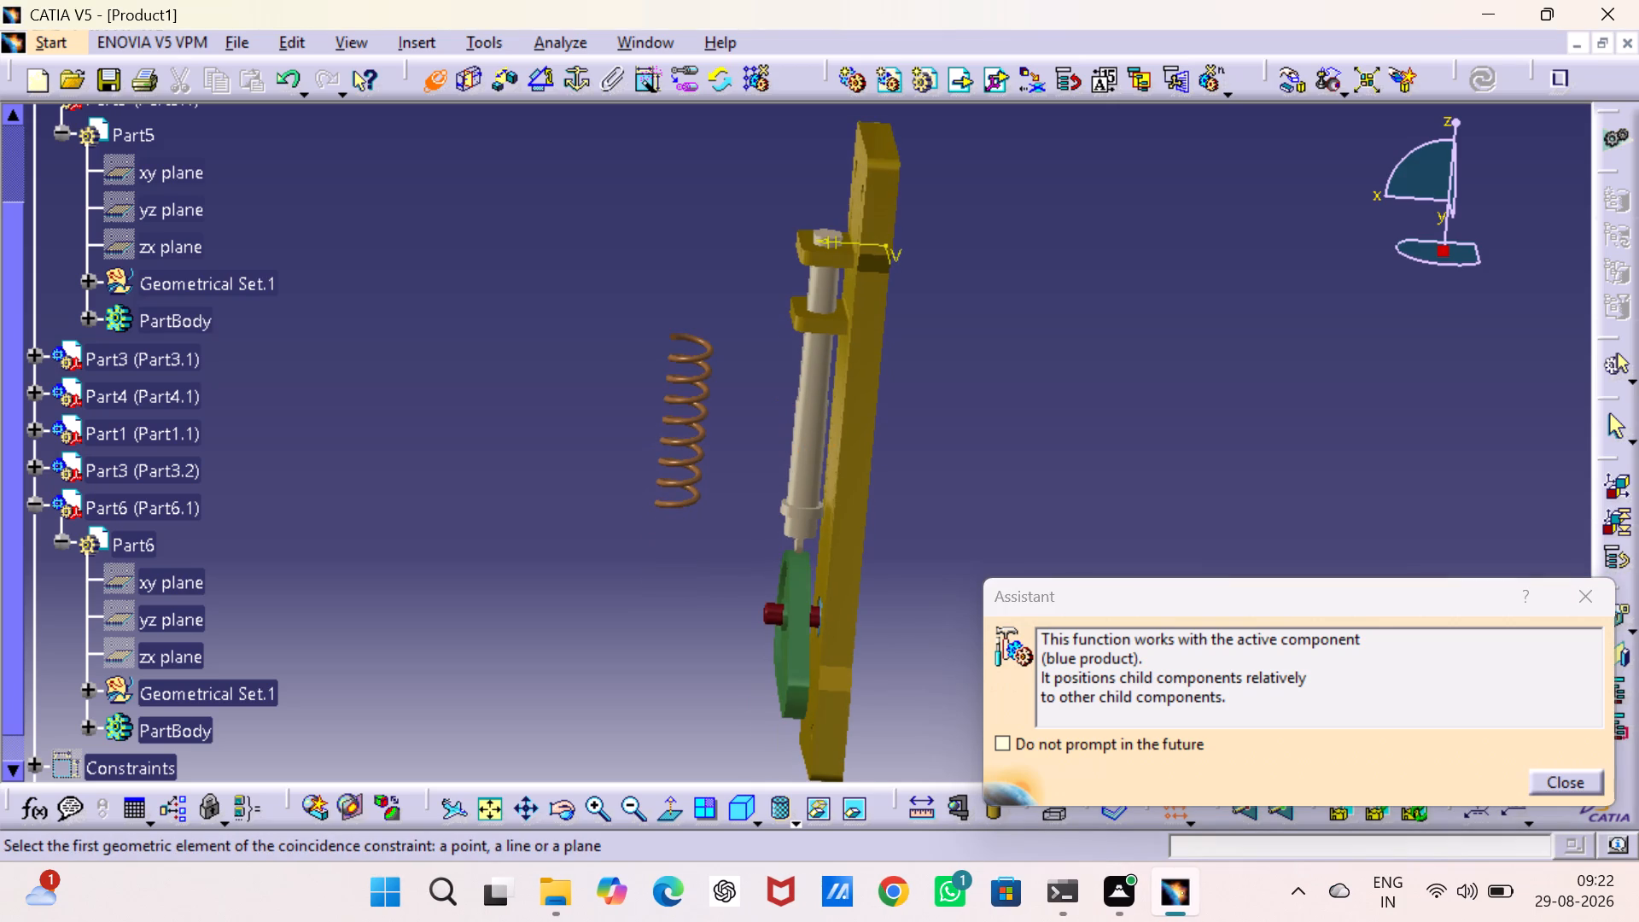
middle_drag(1044, 350, 1071, 385)
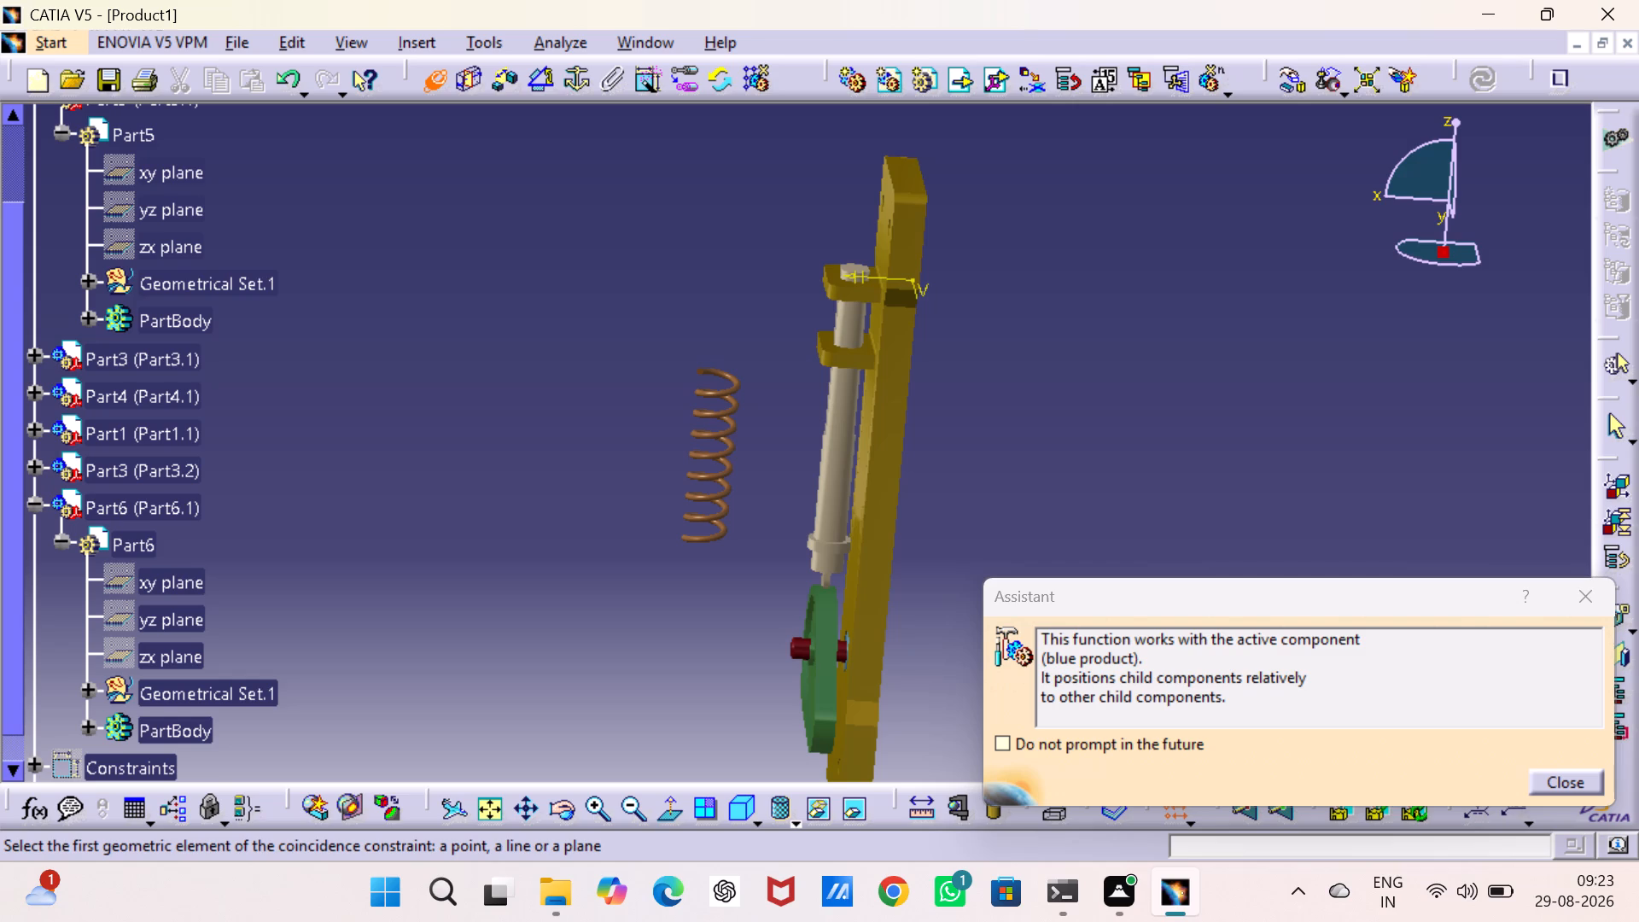
click(174, 246)
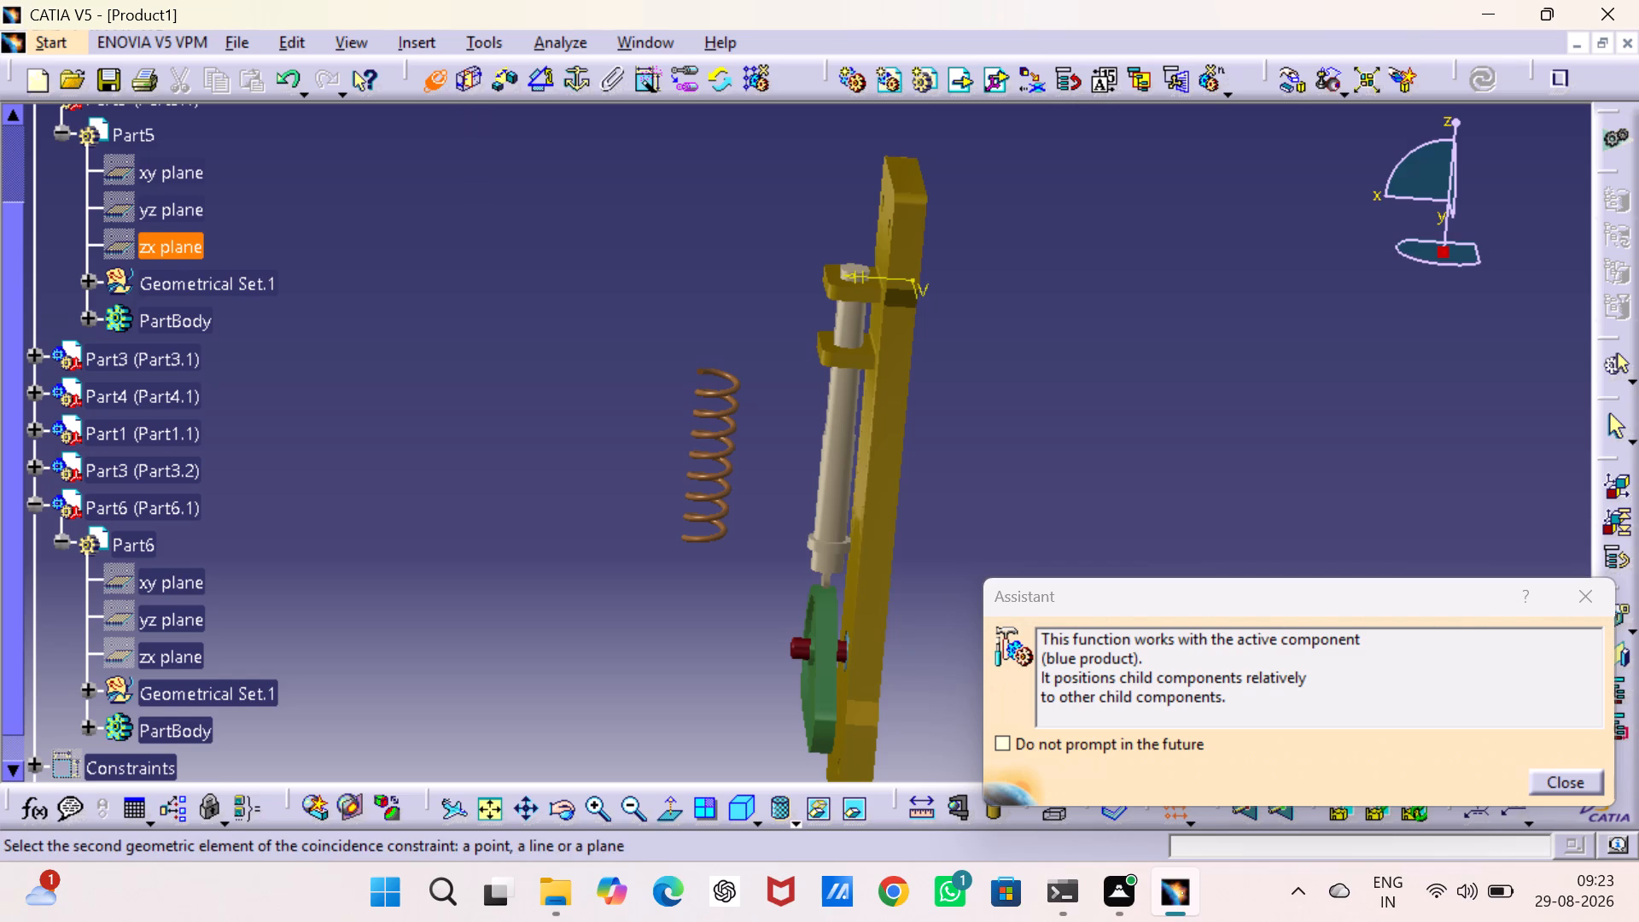
click(164, 646)
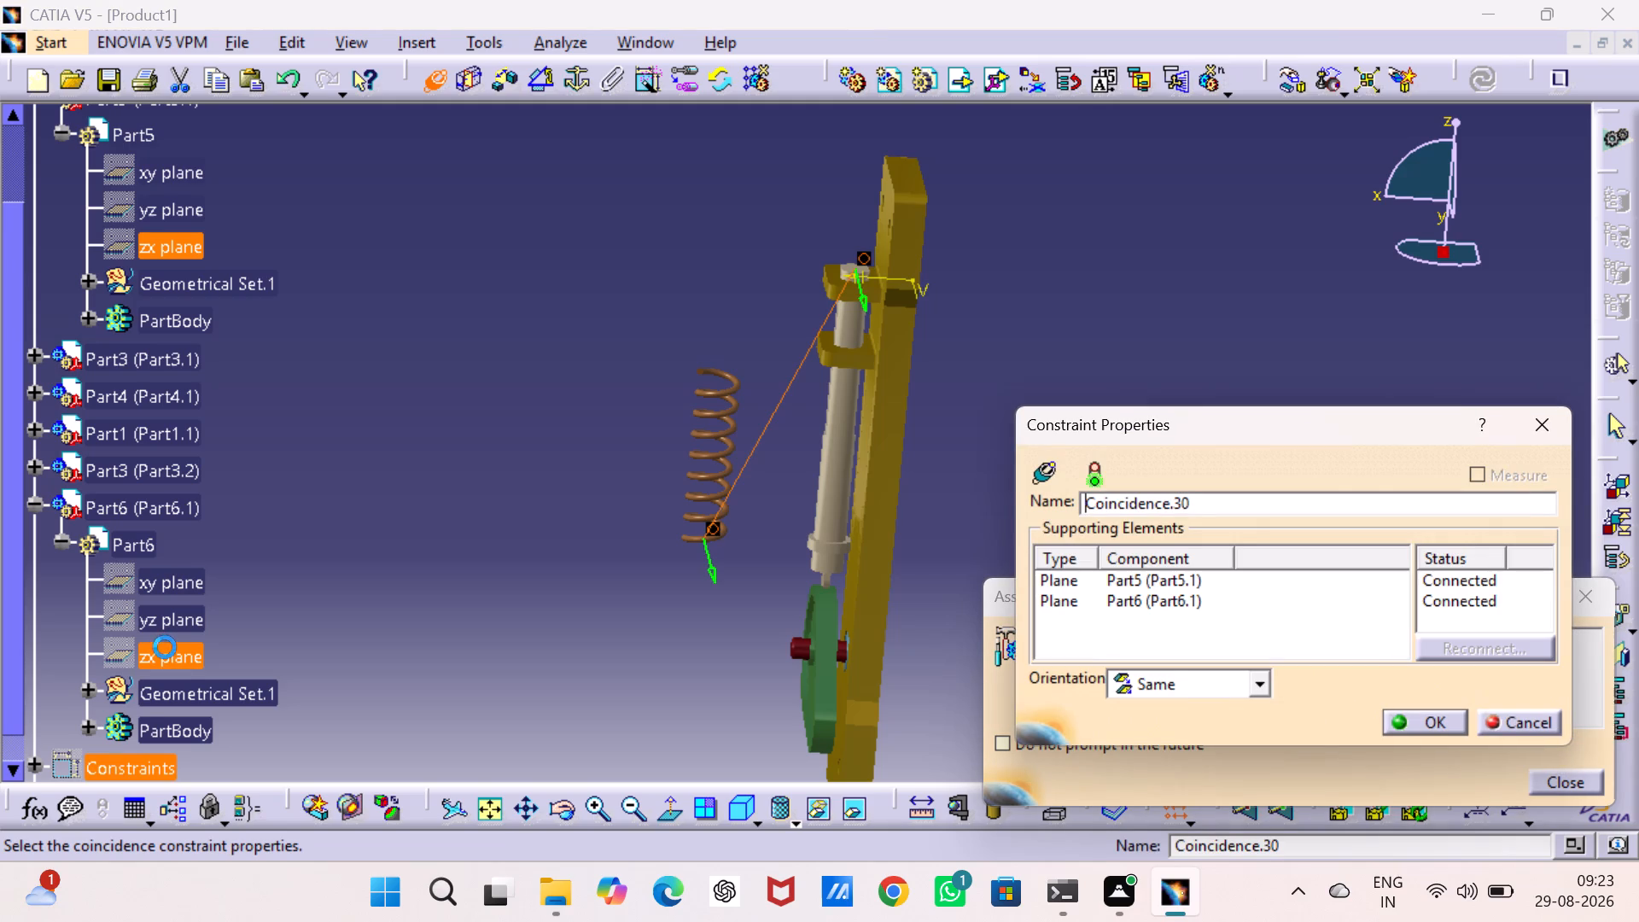
click(1420, 715)
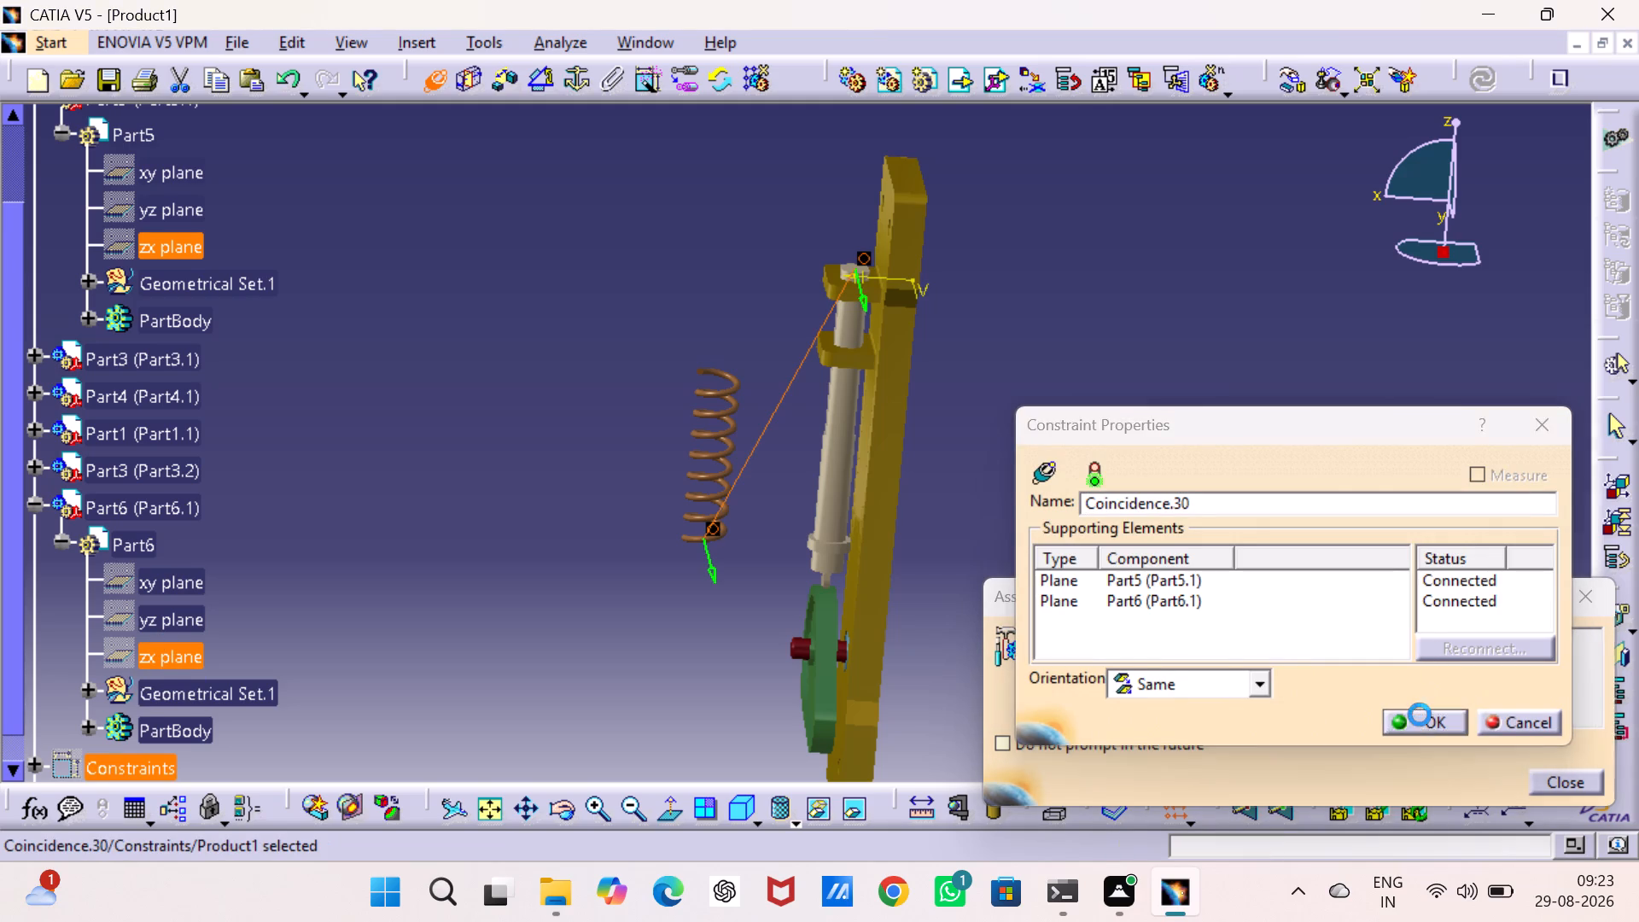
click(1227, 353)
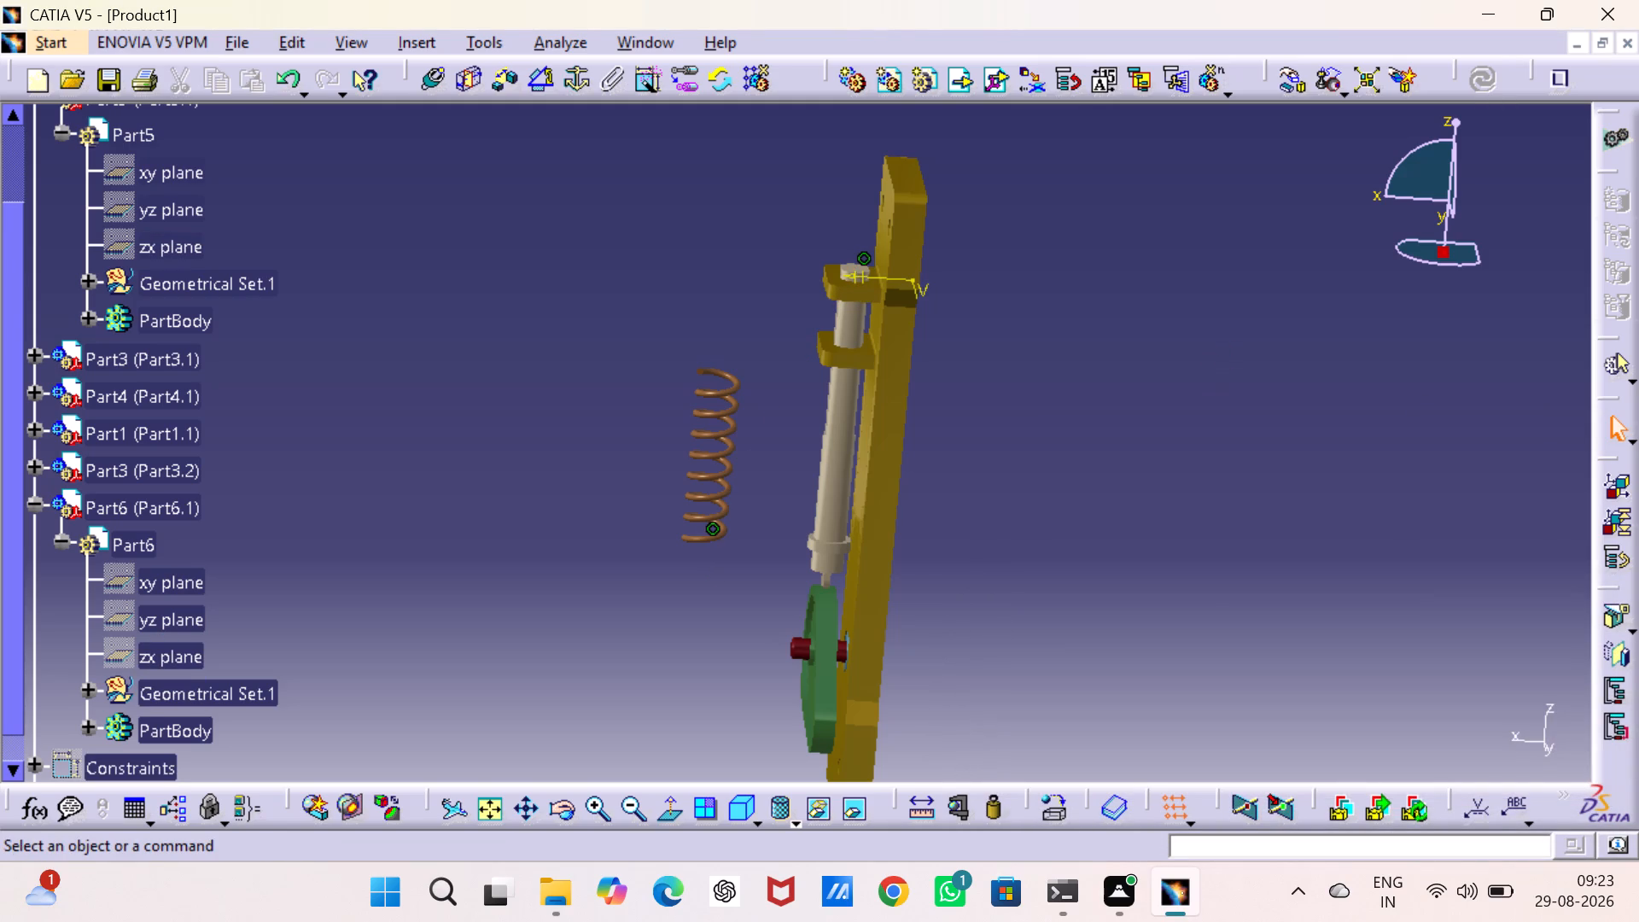
Make the yz planes of Part5 and Part6 coincident with Opposite orientation and update the assembly.
click(431, 72)
click(191, 203)
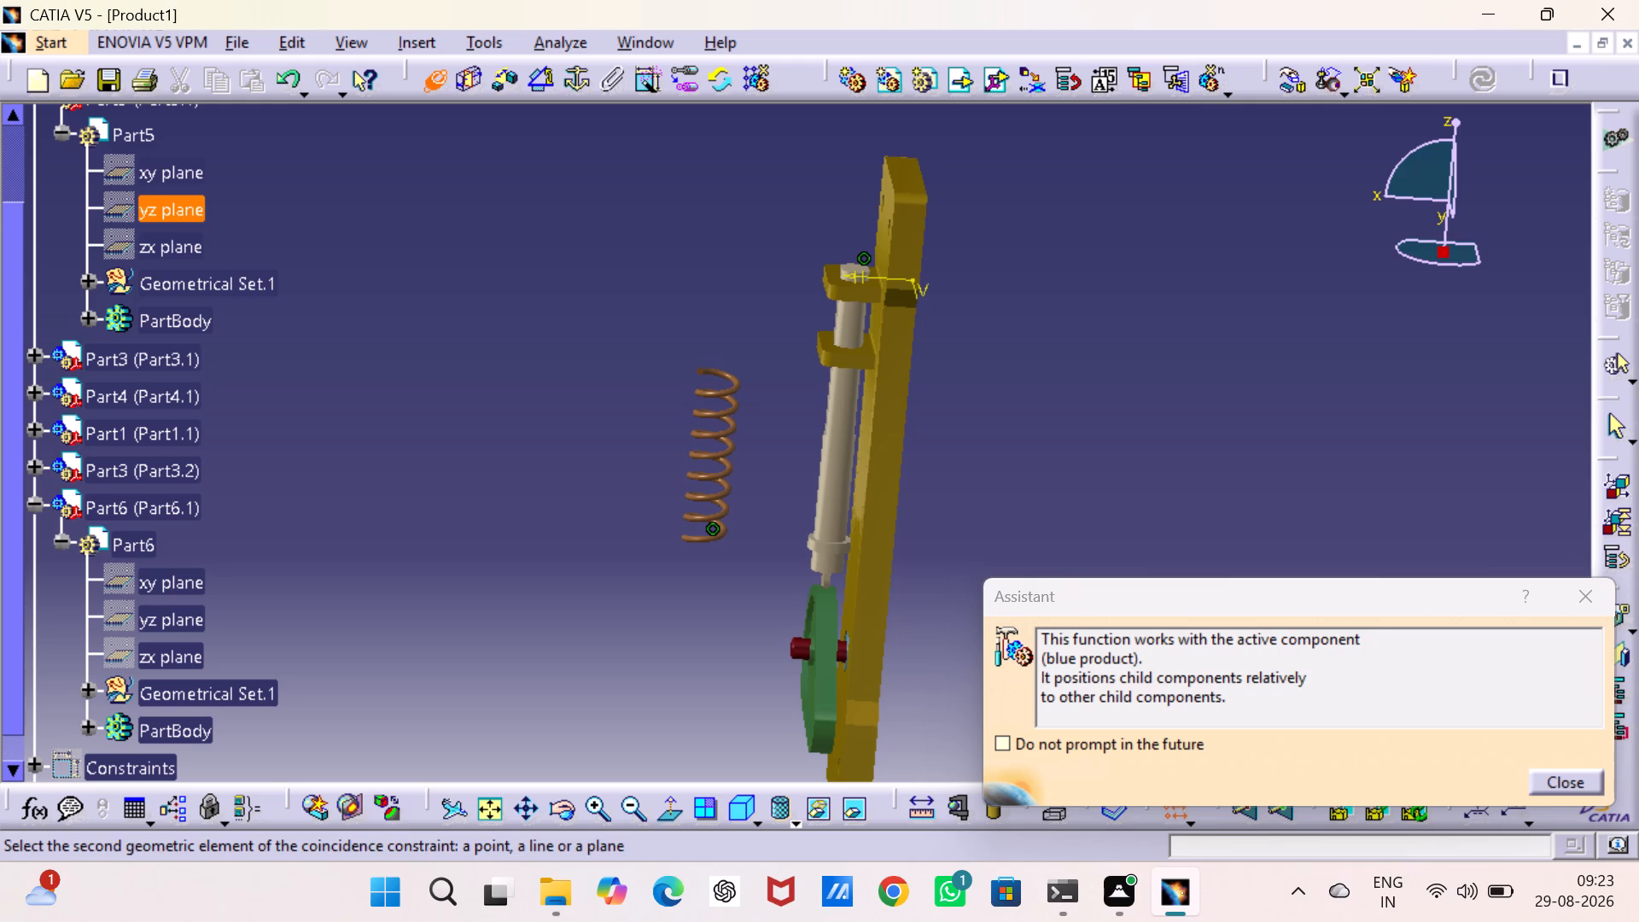
click(188, 614)
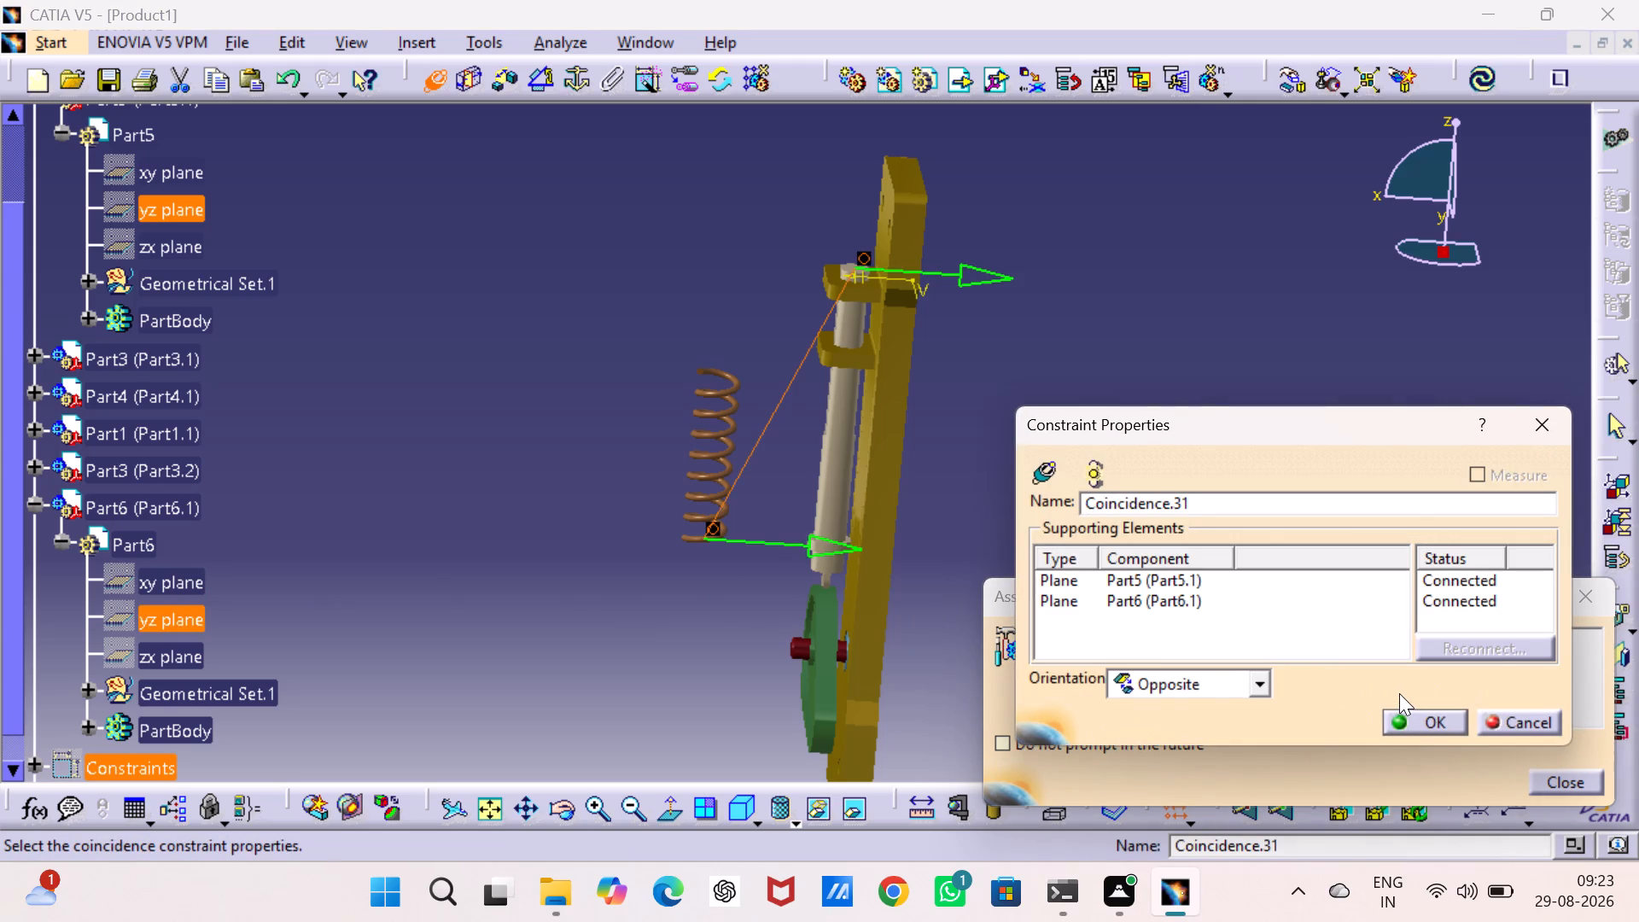
click(1417, 723)
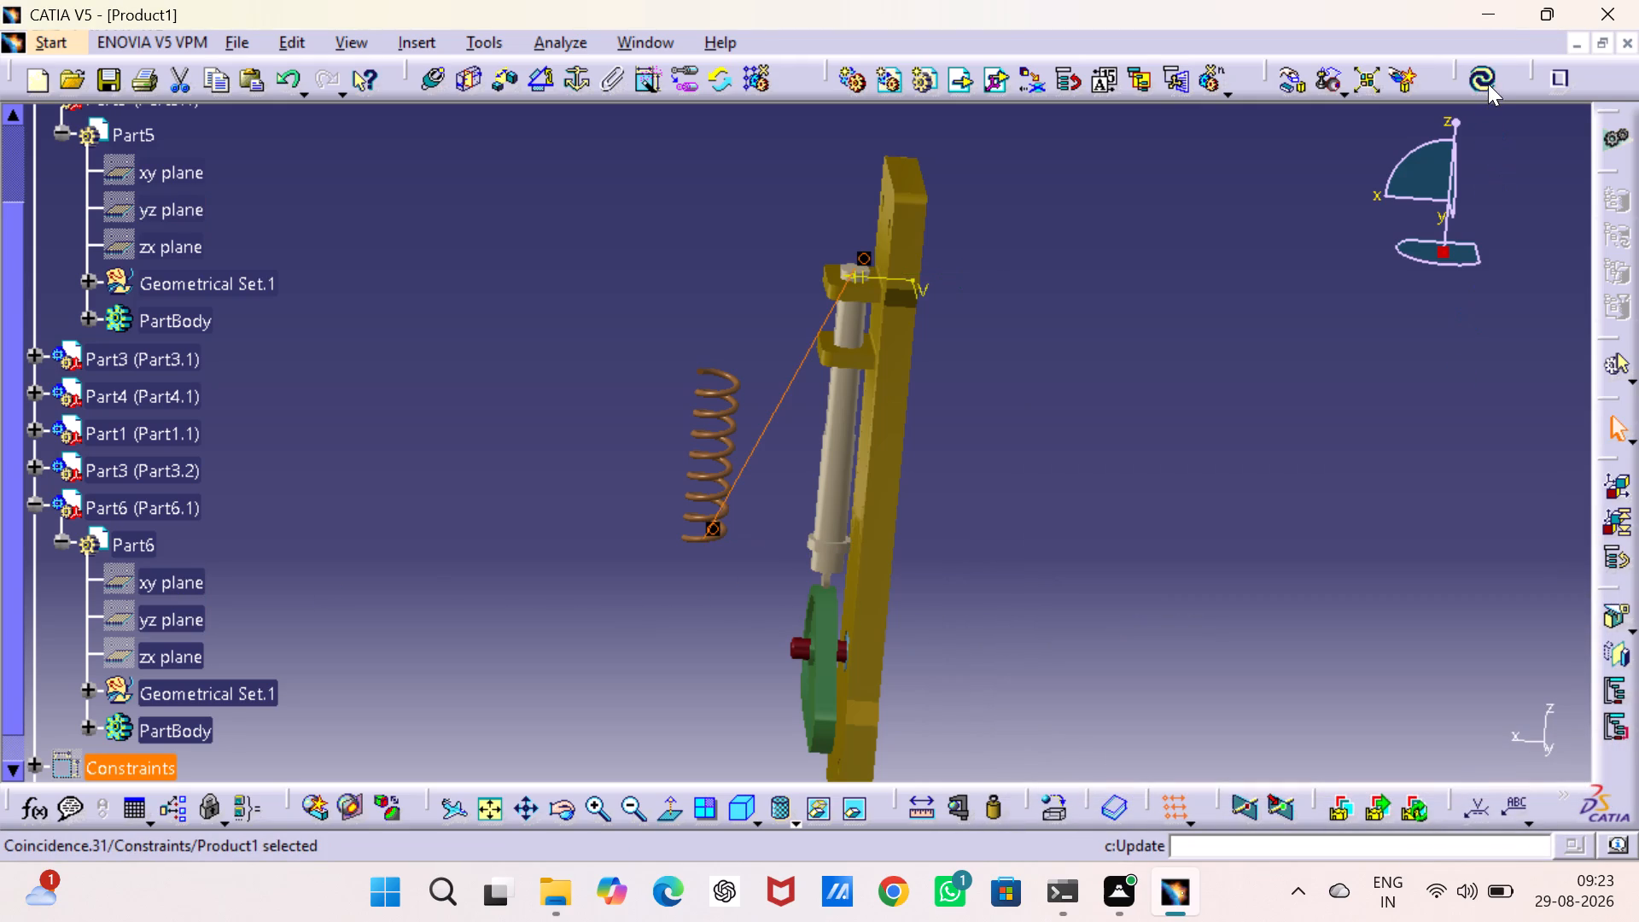
click(1488, 80)
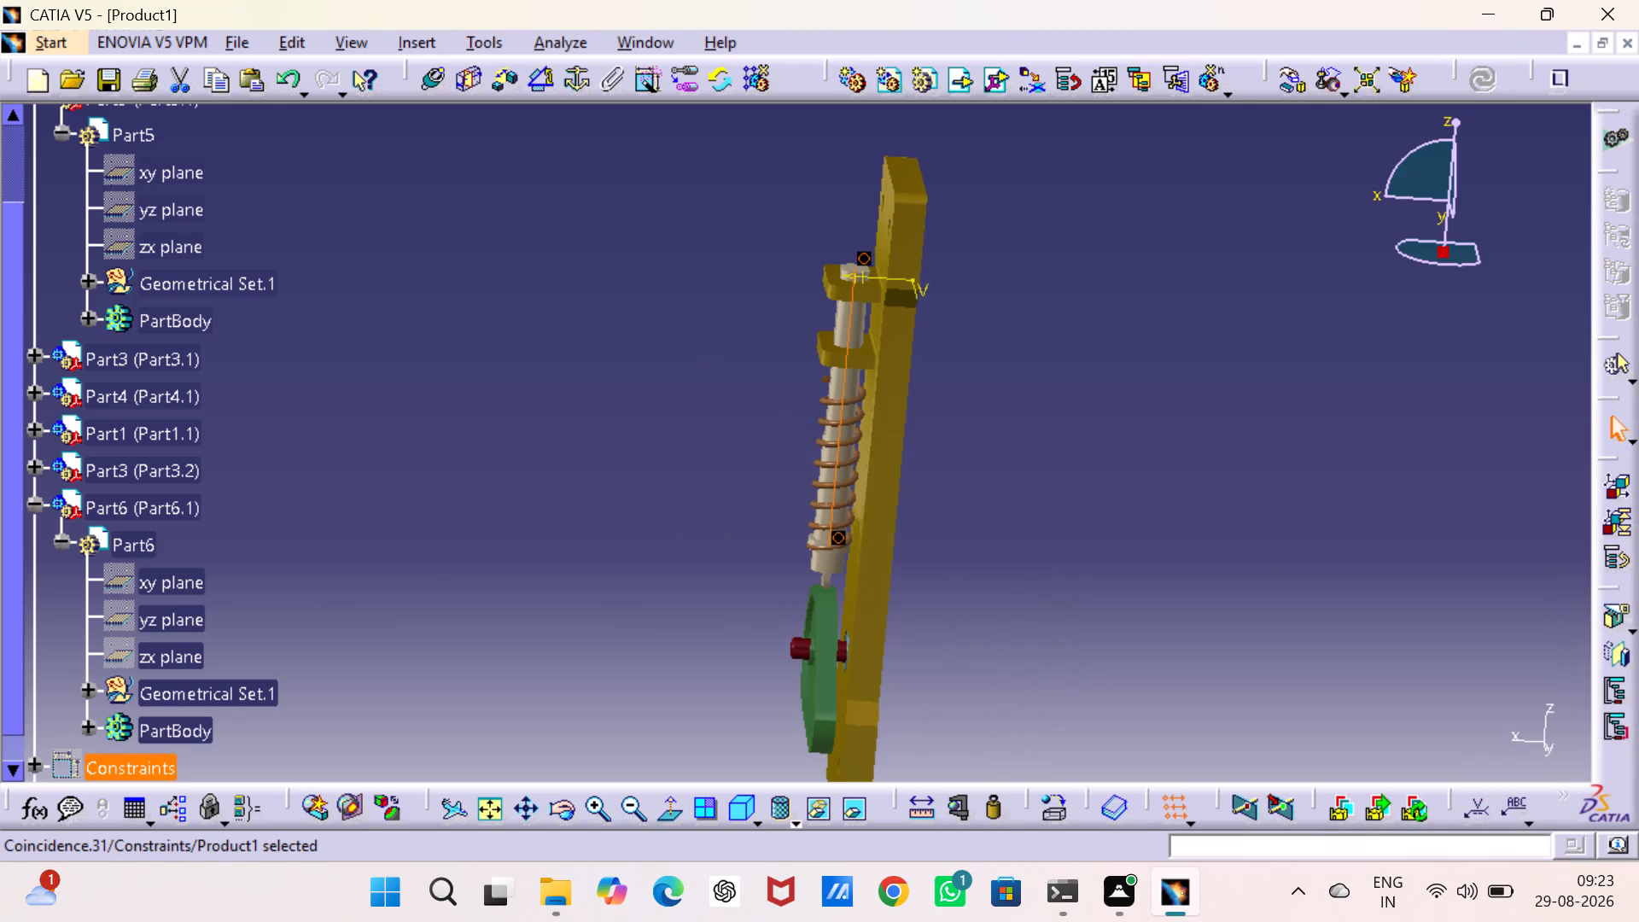
click(1220, 429)
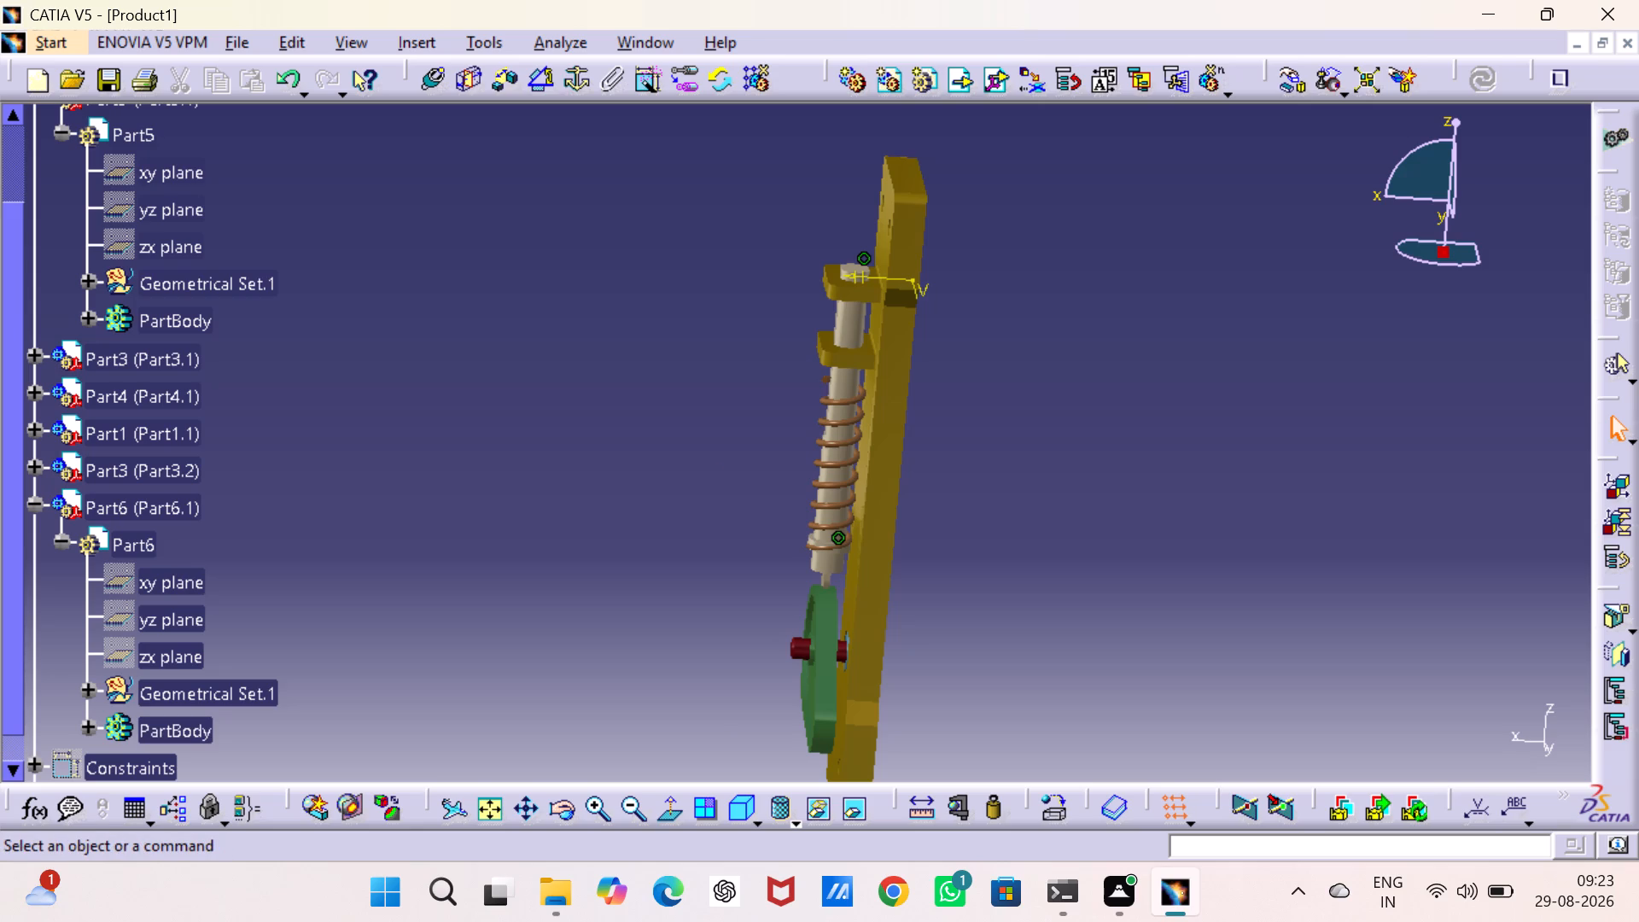
Move the spring slightly upward along the follower rod by manipulating it along the Z axis.
right_drag(733, 455, 801, 468)
middle_drag(734, 455, 801, 470)
middle_drag(807, 435, 932, 461)
right_drag(807, 435, 932, 461)
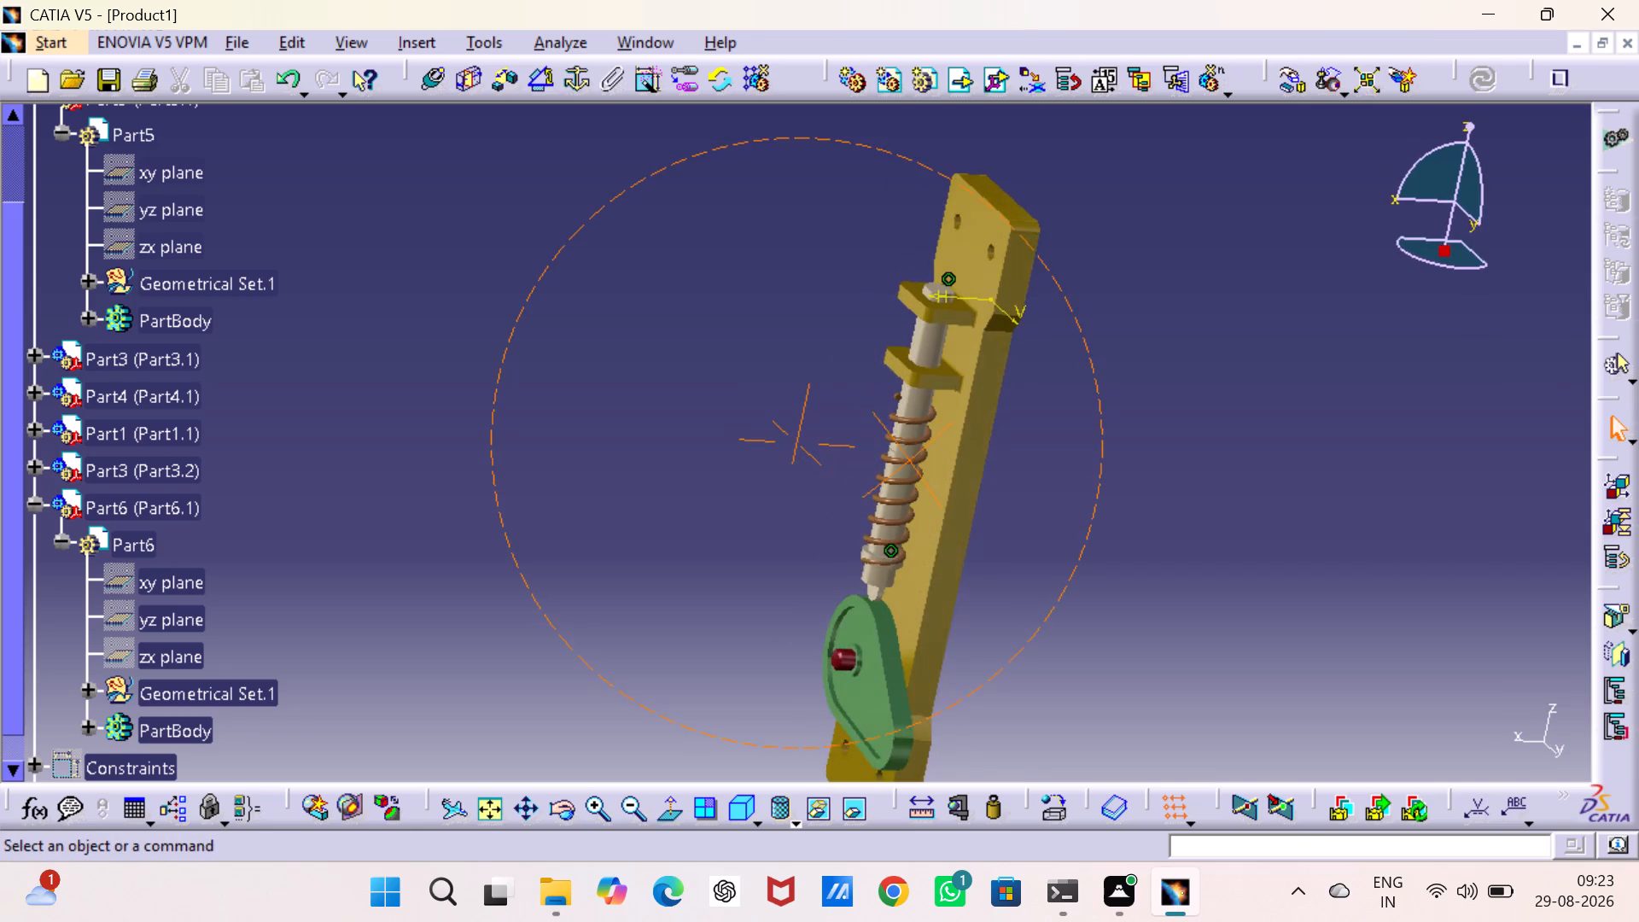
right_drag(932, 461, 892, 447)
middle_drag(932, 461, 892, 446)
click(1388, 309)
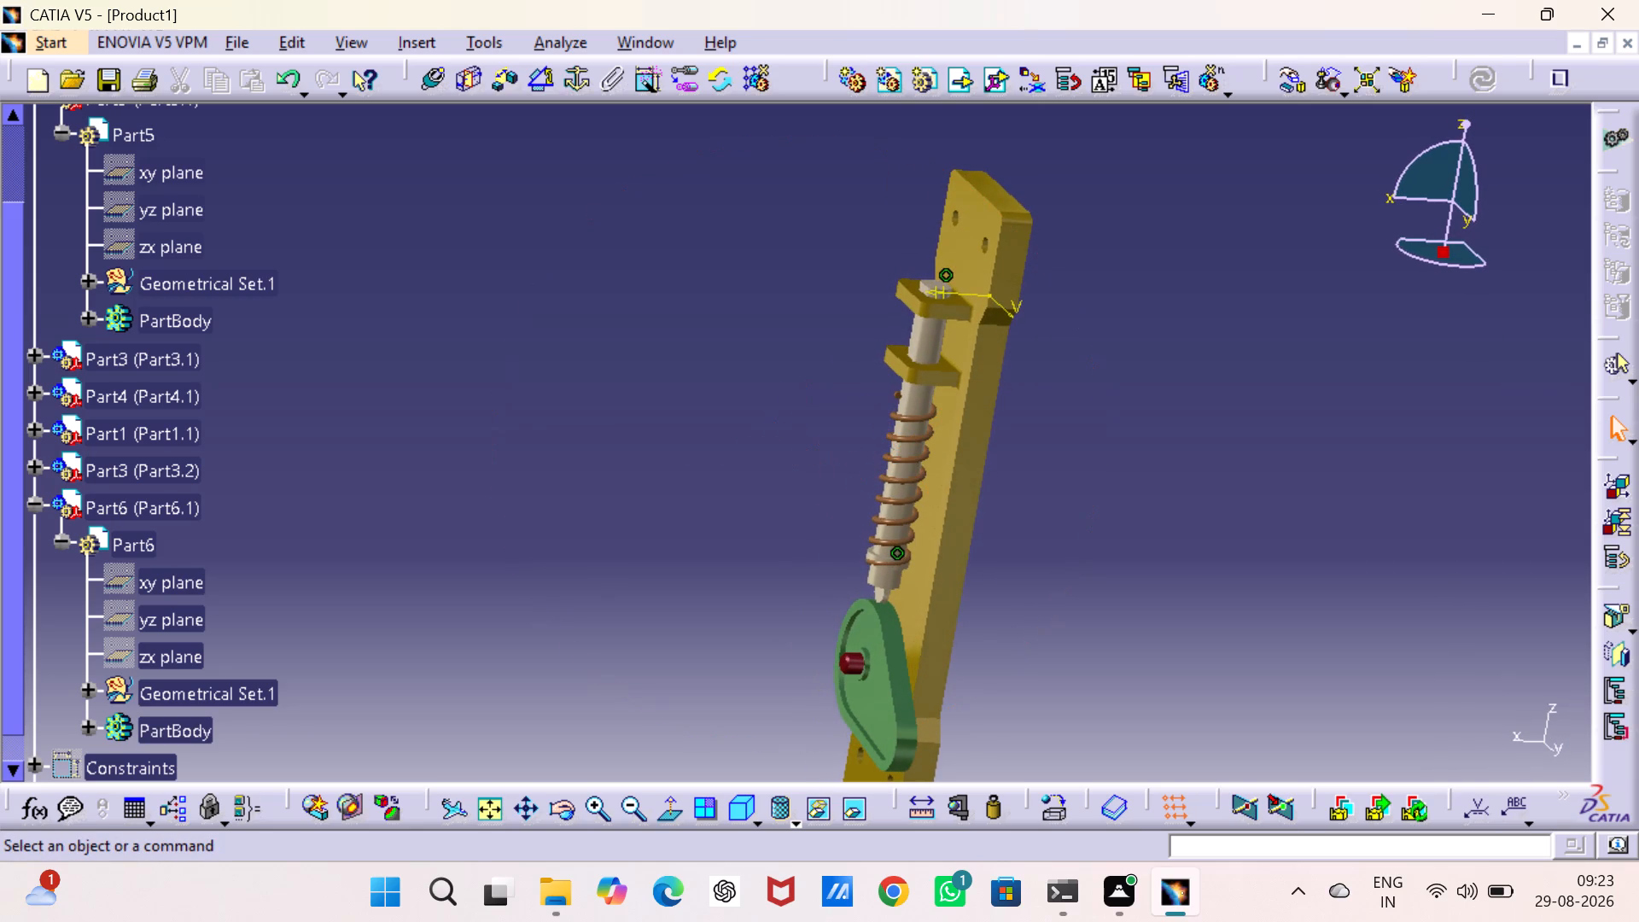
click(1294, 79)
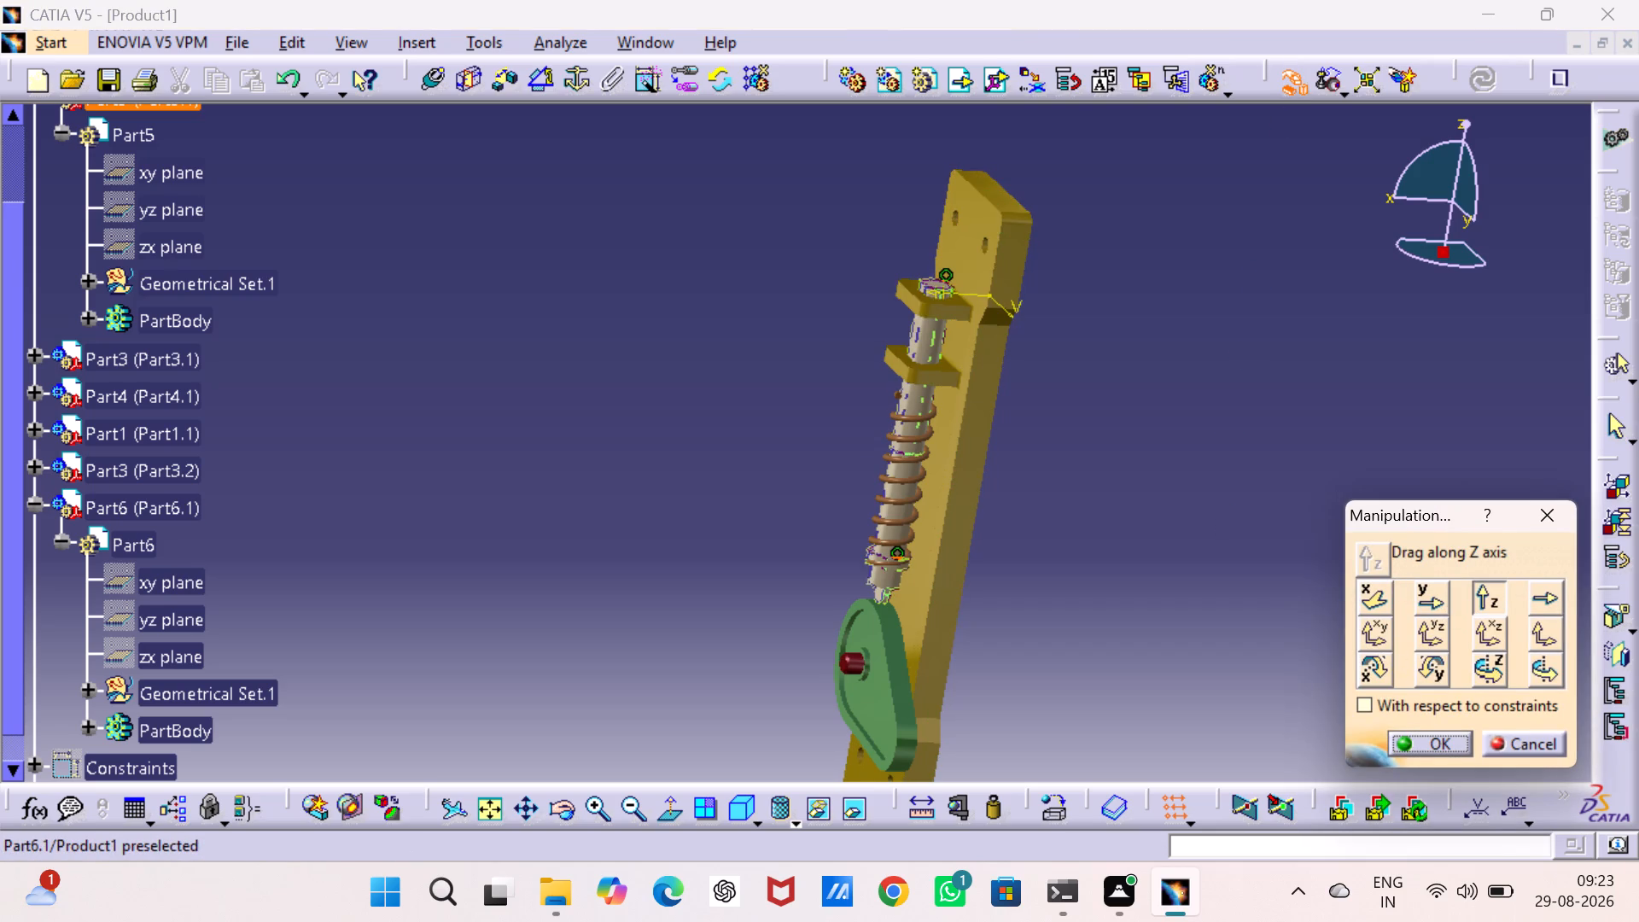
drag(907, 512, 894, 528)
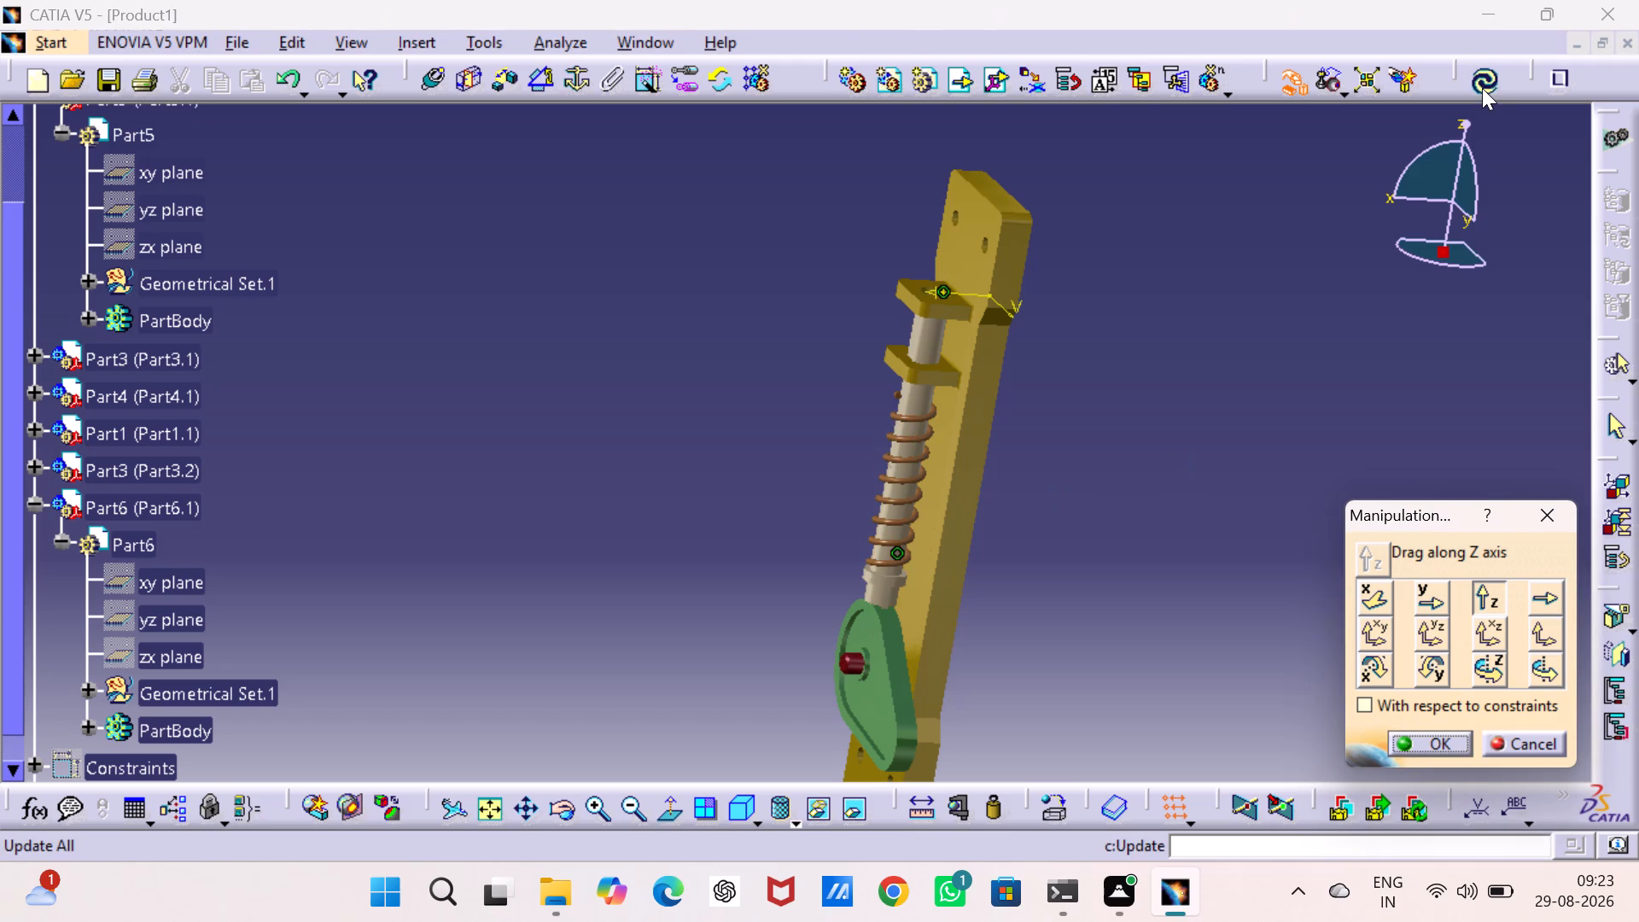
click(1482, 88)
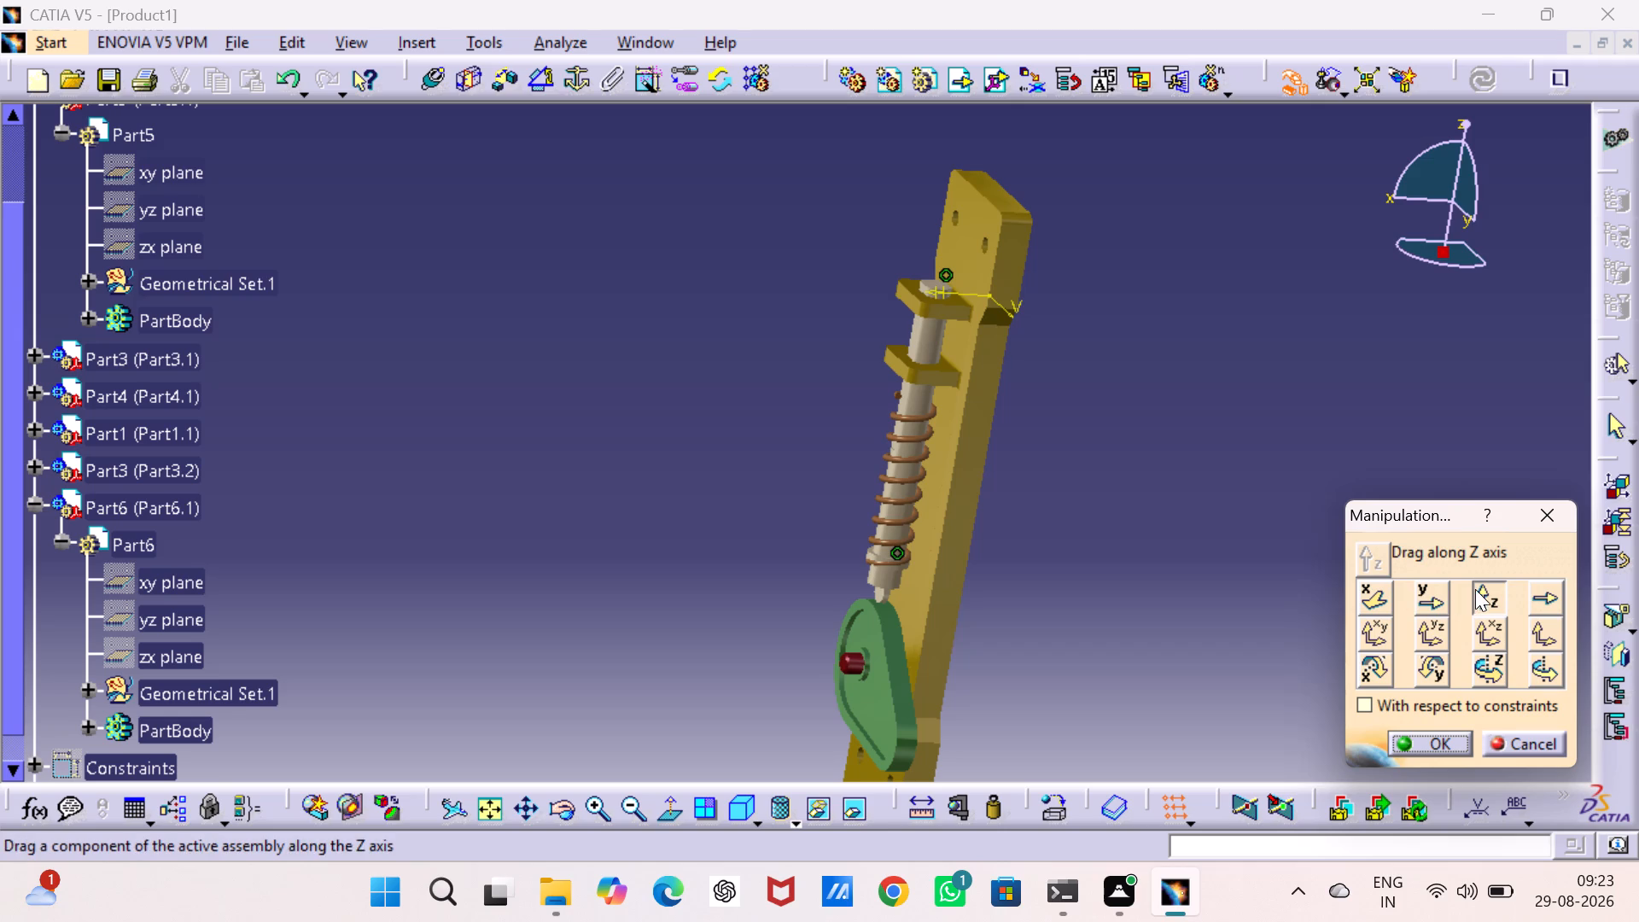
drag(903, 459, 910, 446)
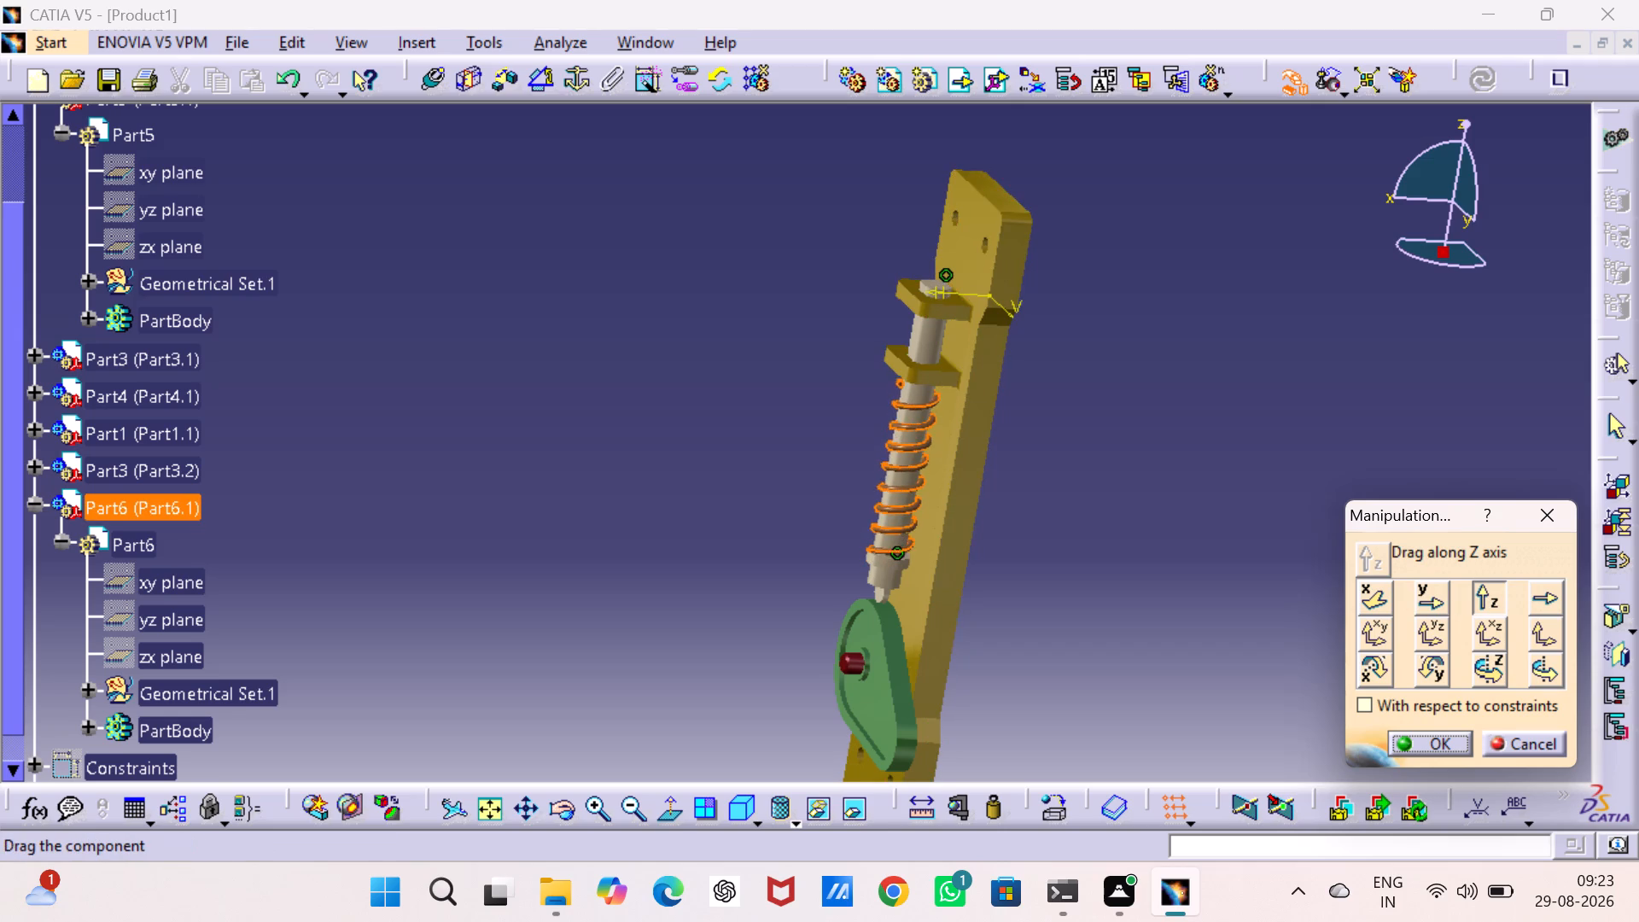
drag(910, 446, 912, 447)
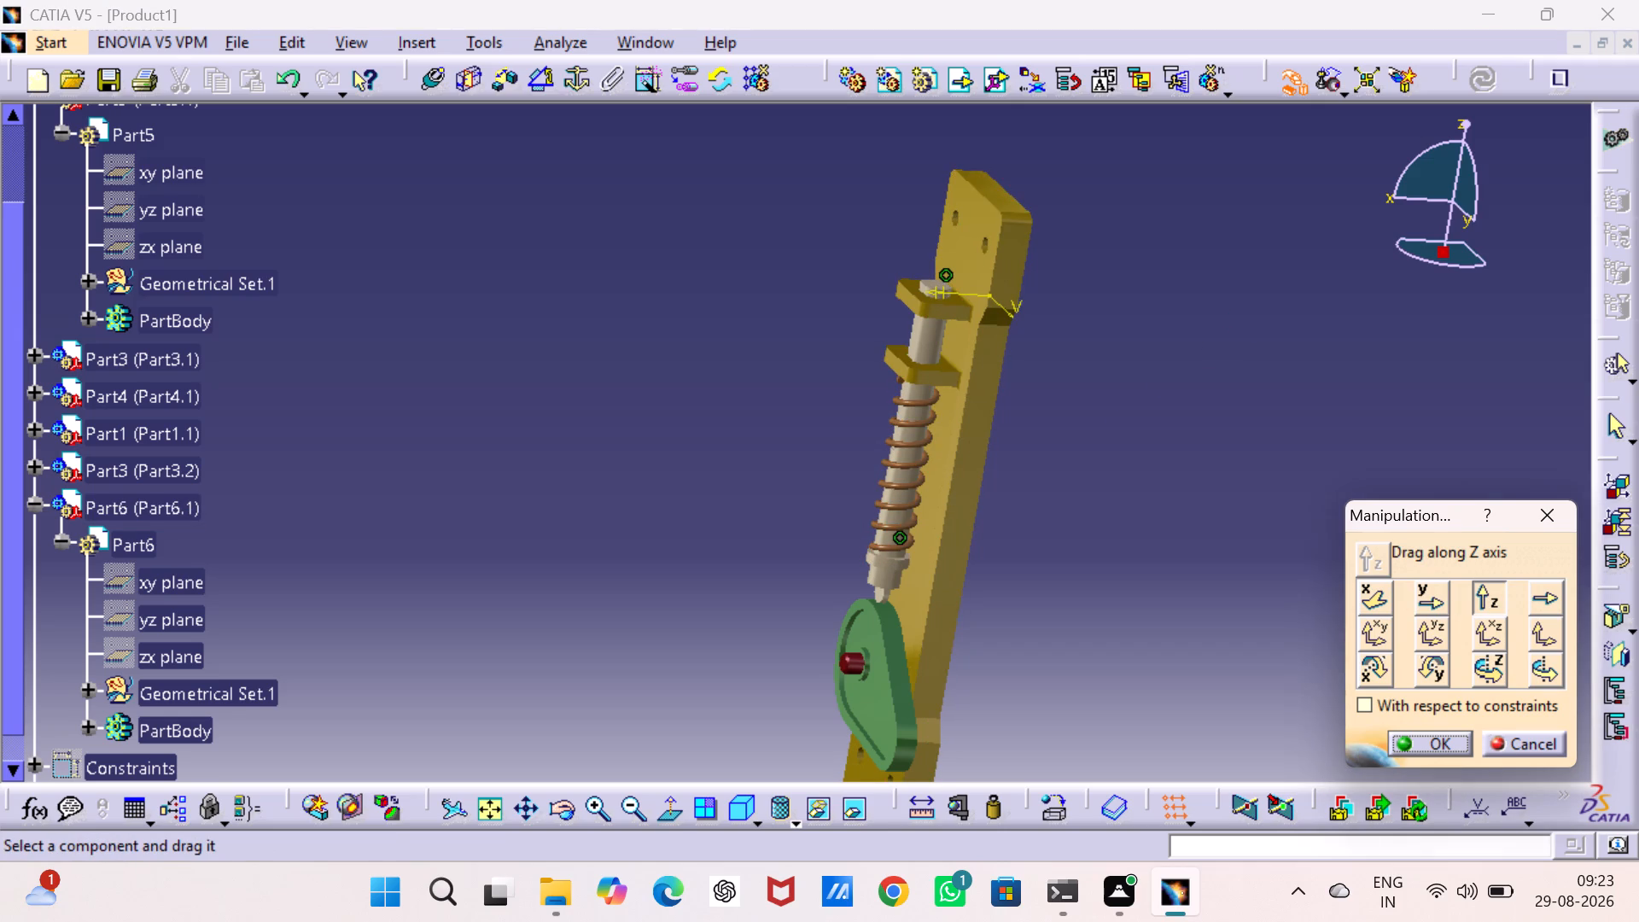
drag(1431, 741, 1428, 731)
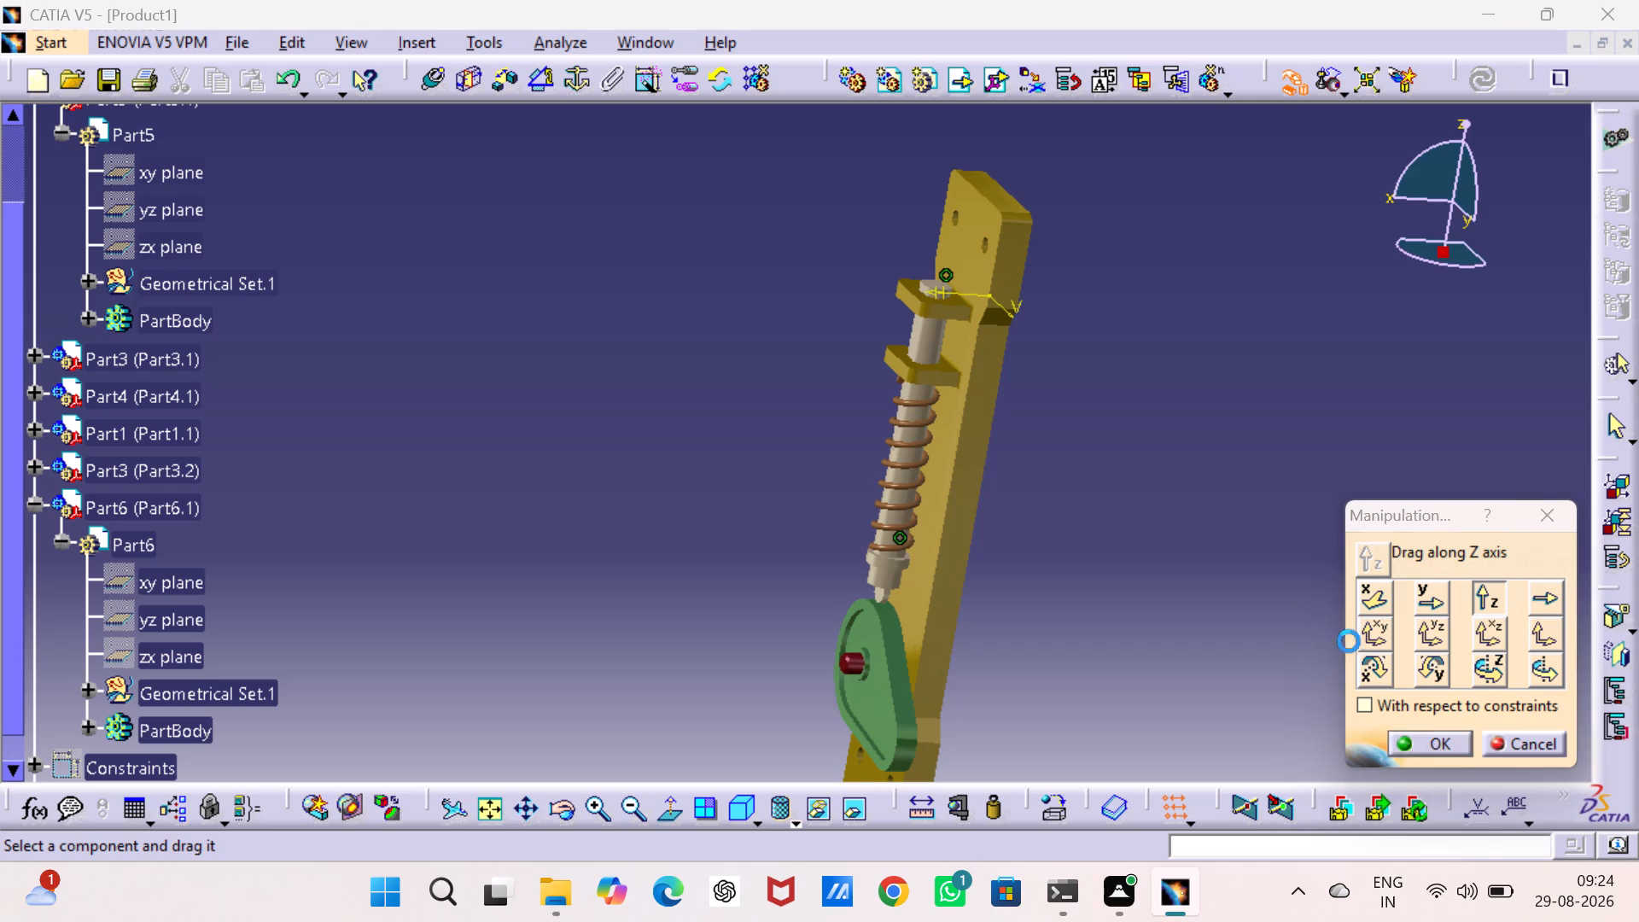
click(1309, 580)
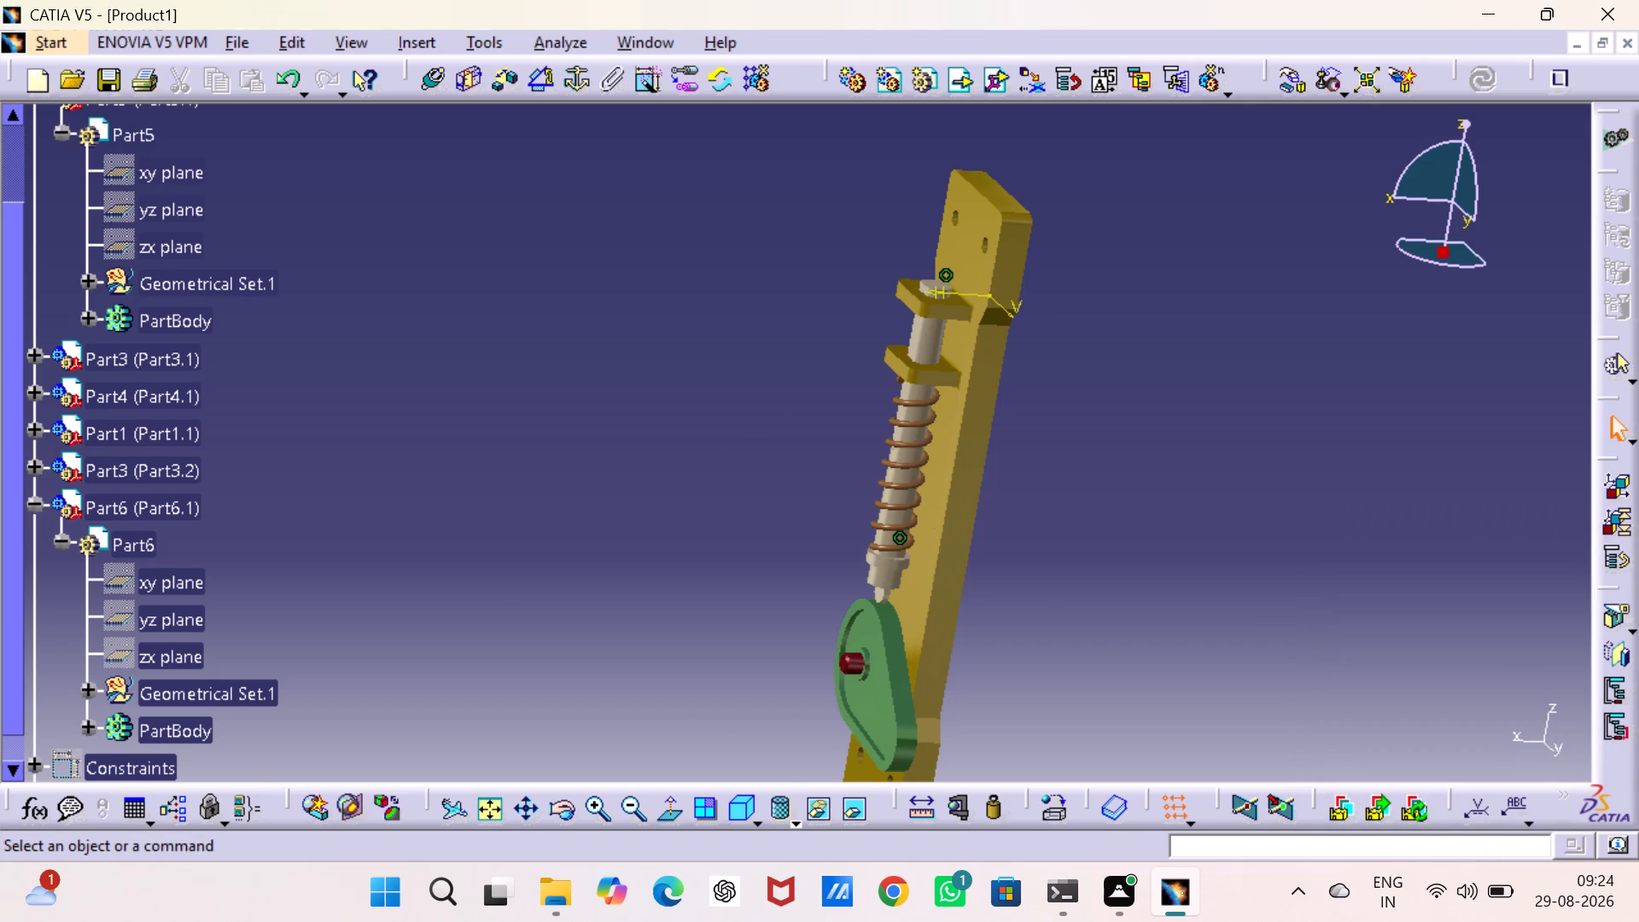
Examine how the spring's lower end sits against the follower rod's collar.
middle_drag(659, 462, 931, 515)
right_drag(659, 462, 931, 515)
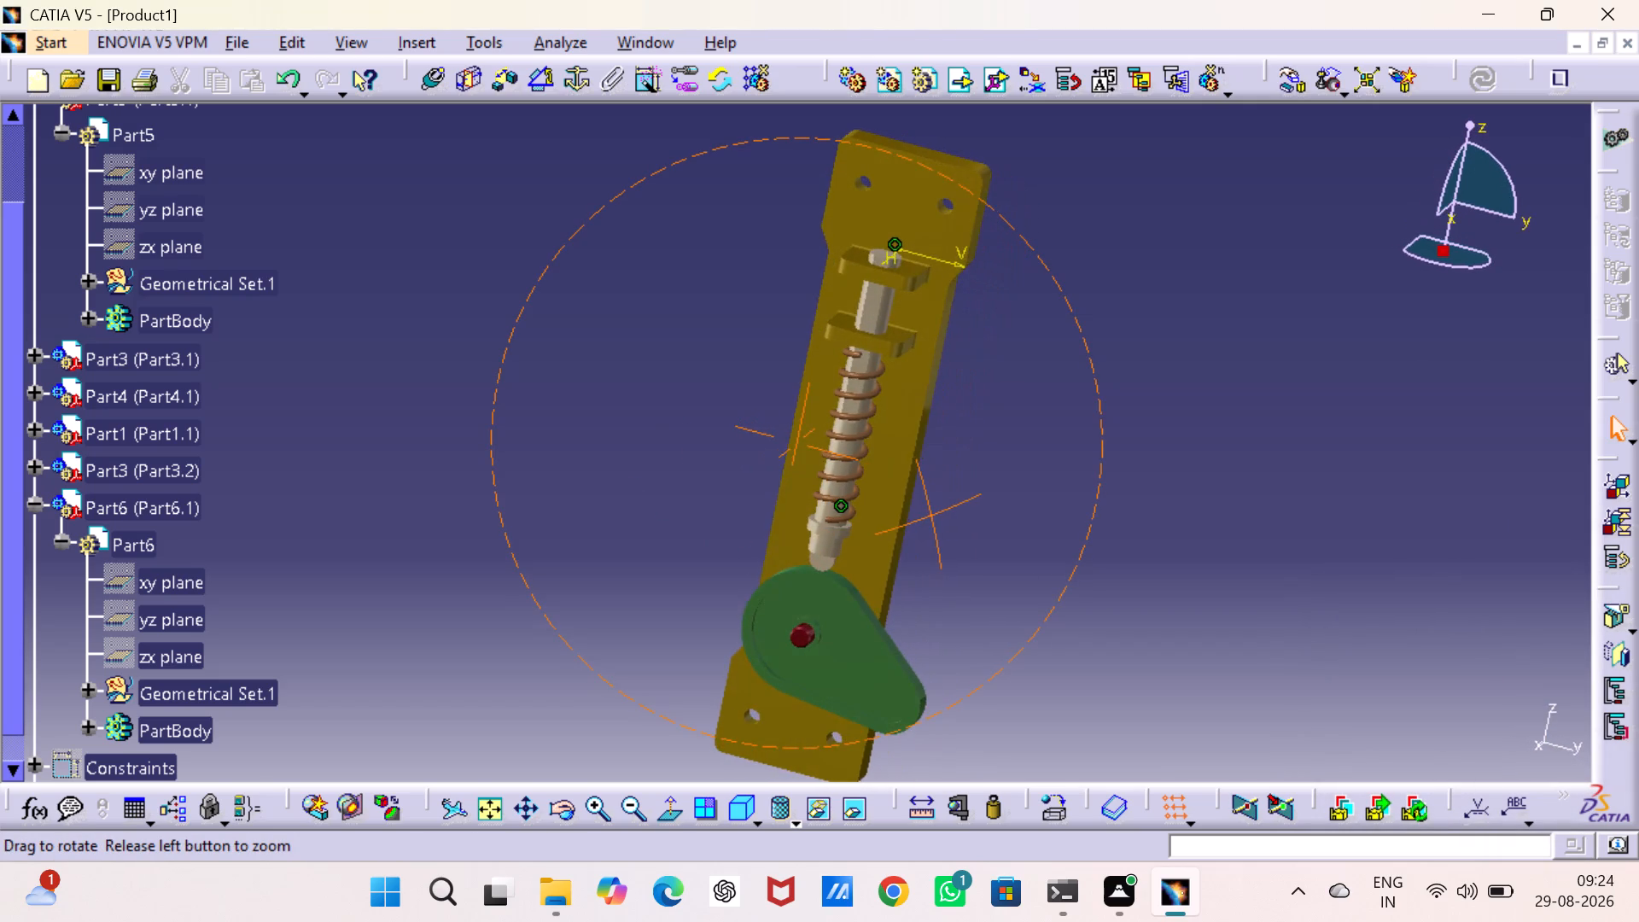
right_drag(931, 515, 867, 494)
middle_drag(931, 515, 867, 494)
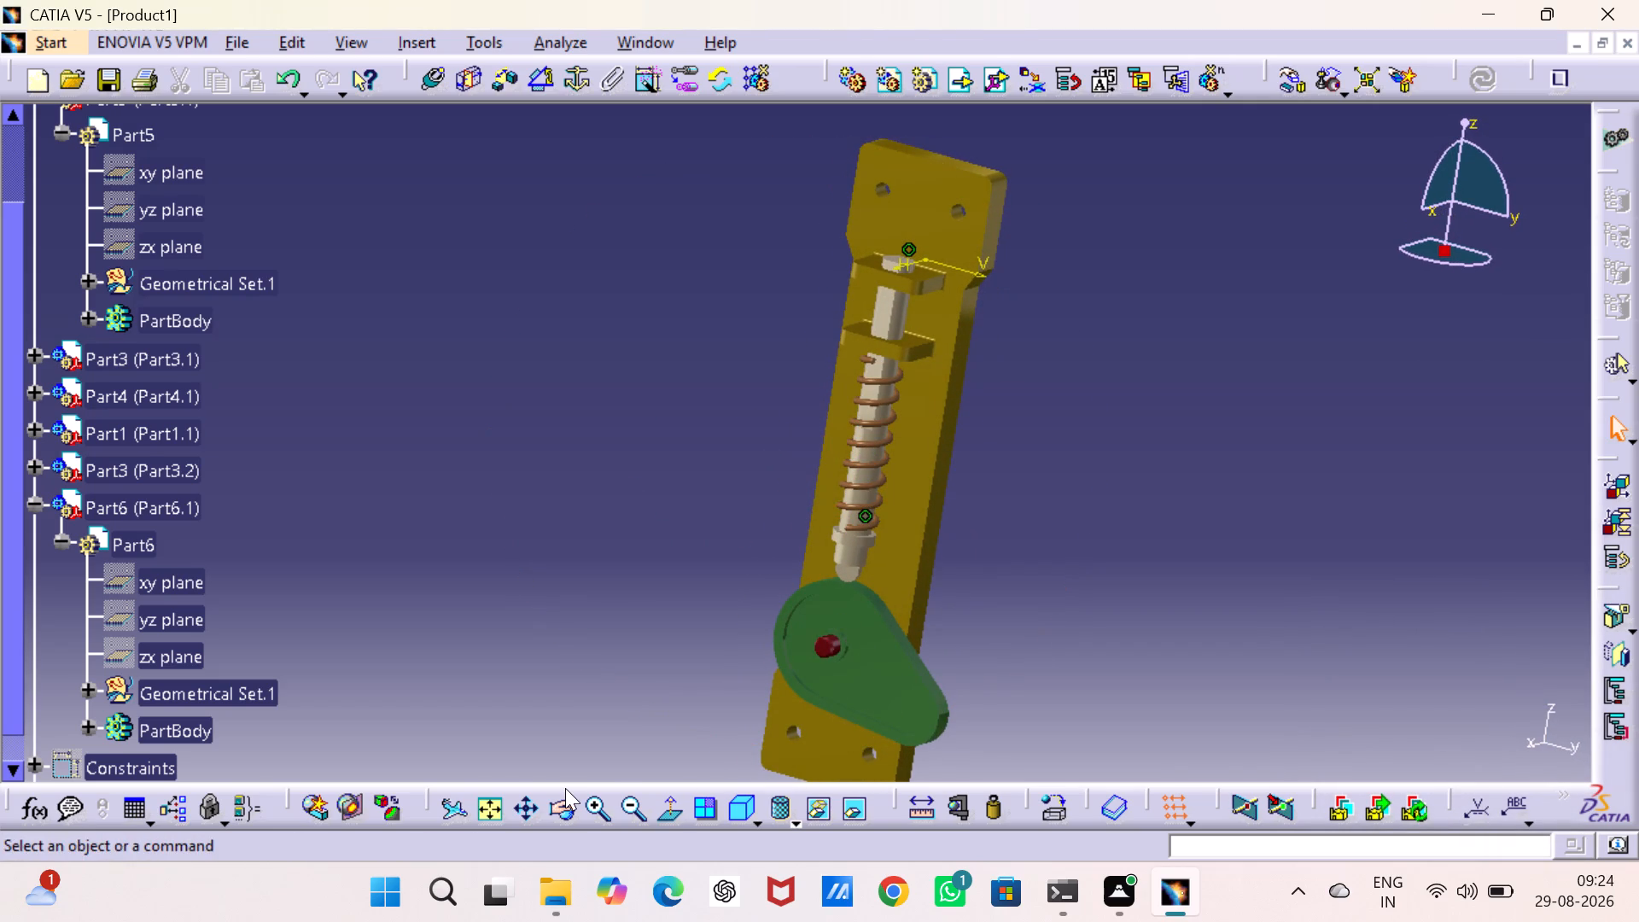
double_click(598, 808)
click(595, 802)
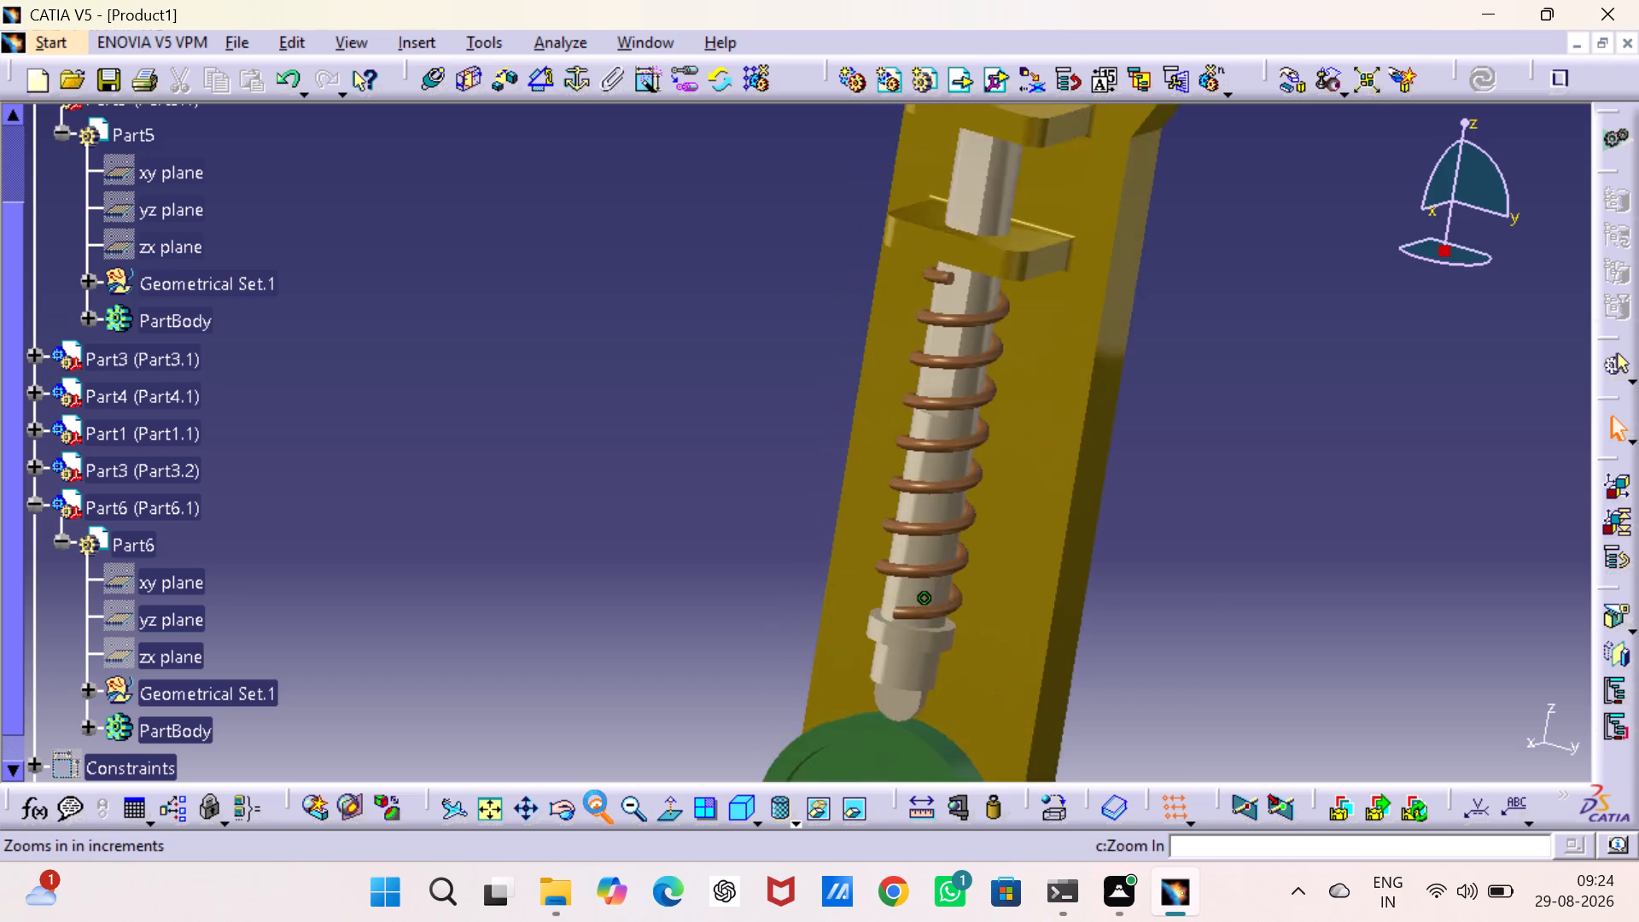
middle_drag(627, 691, 618, 556)
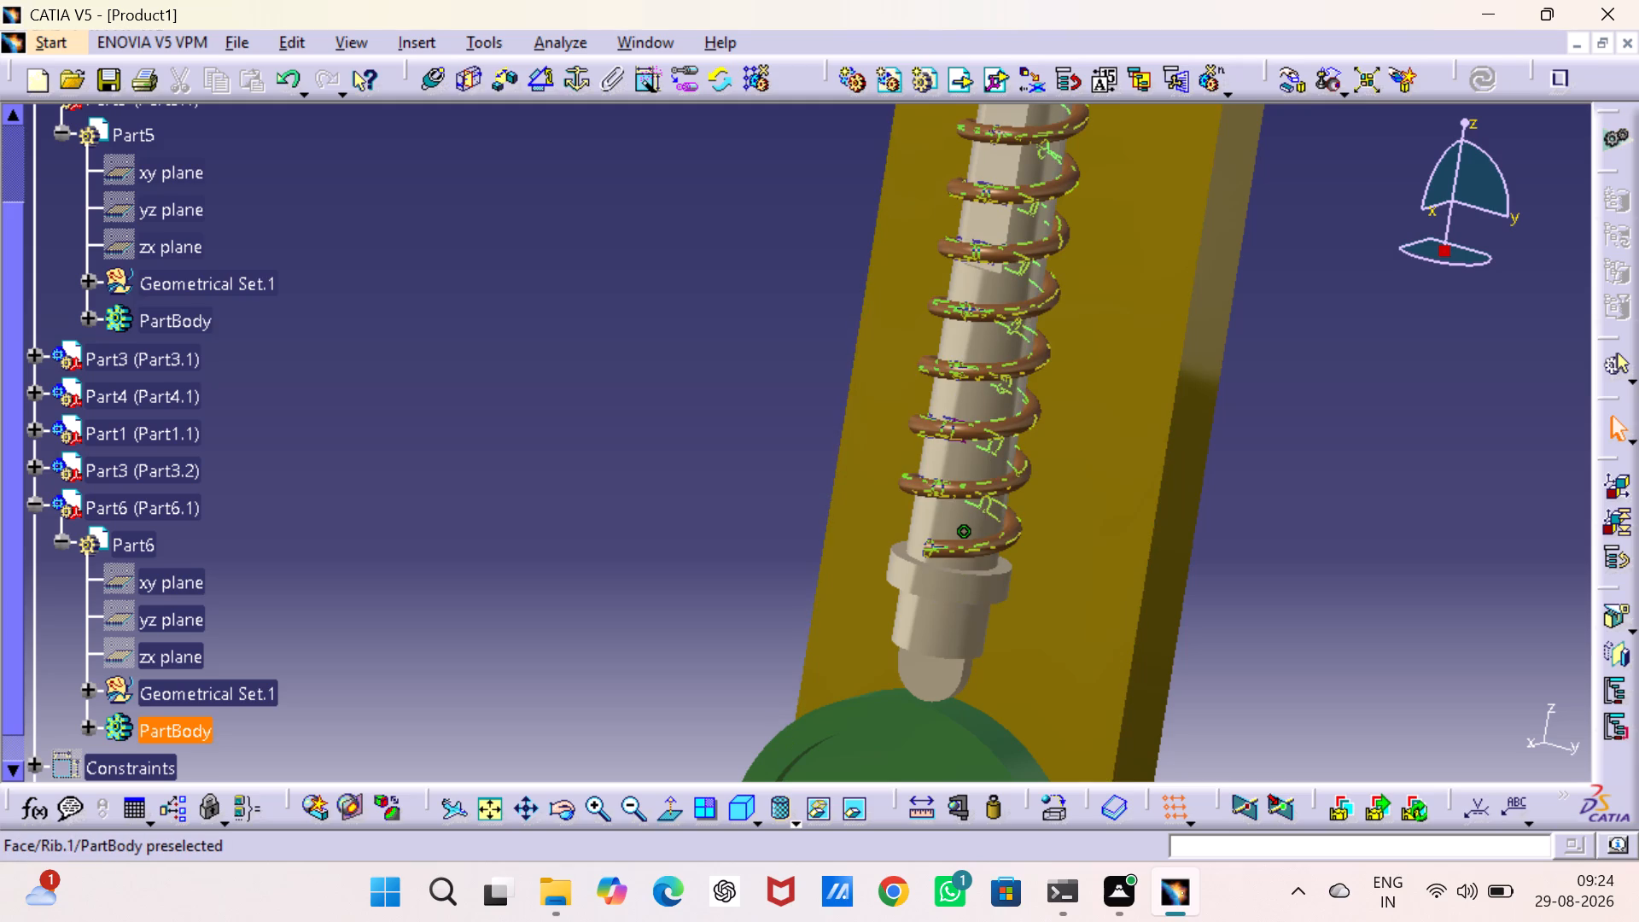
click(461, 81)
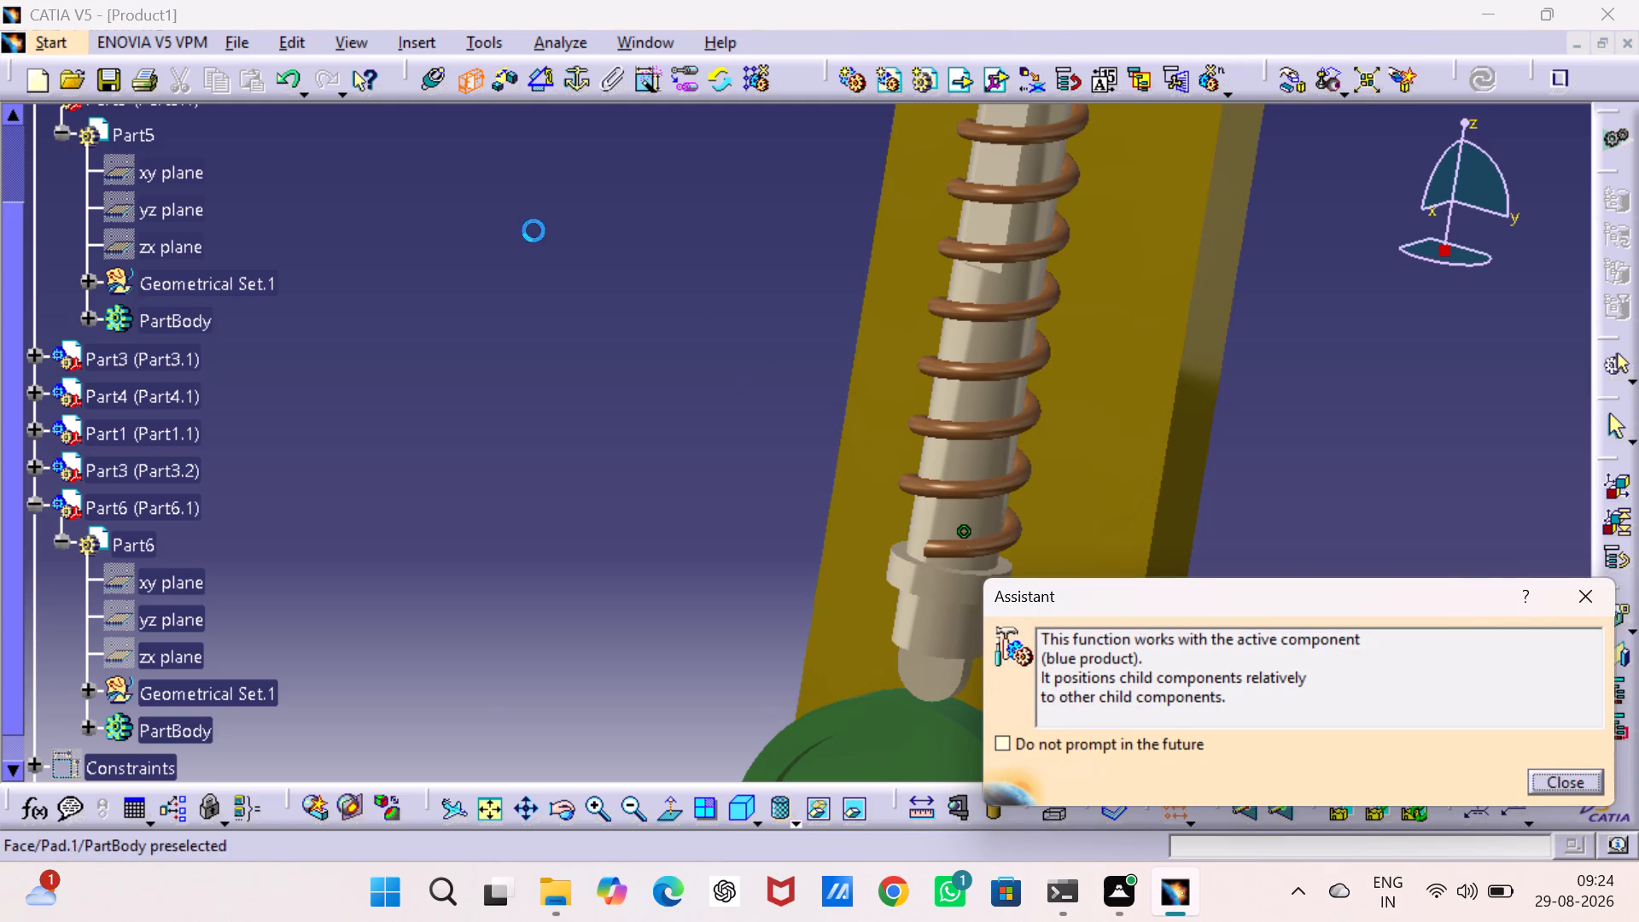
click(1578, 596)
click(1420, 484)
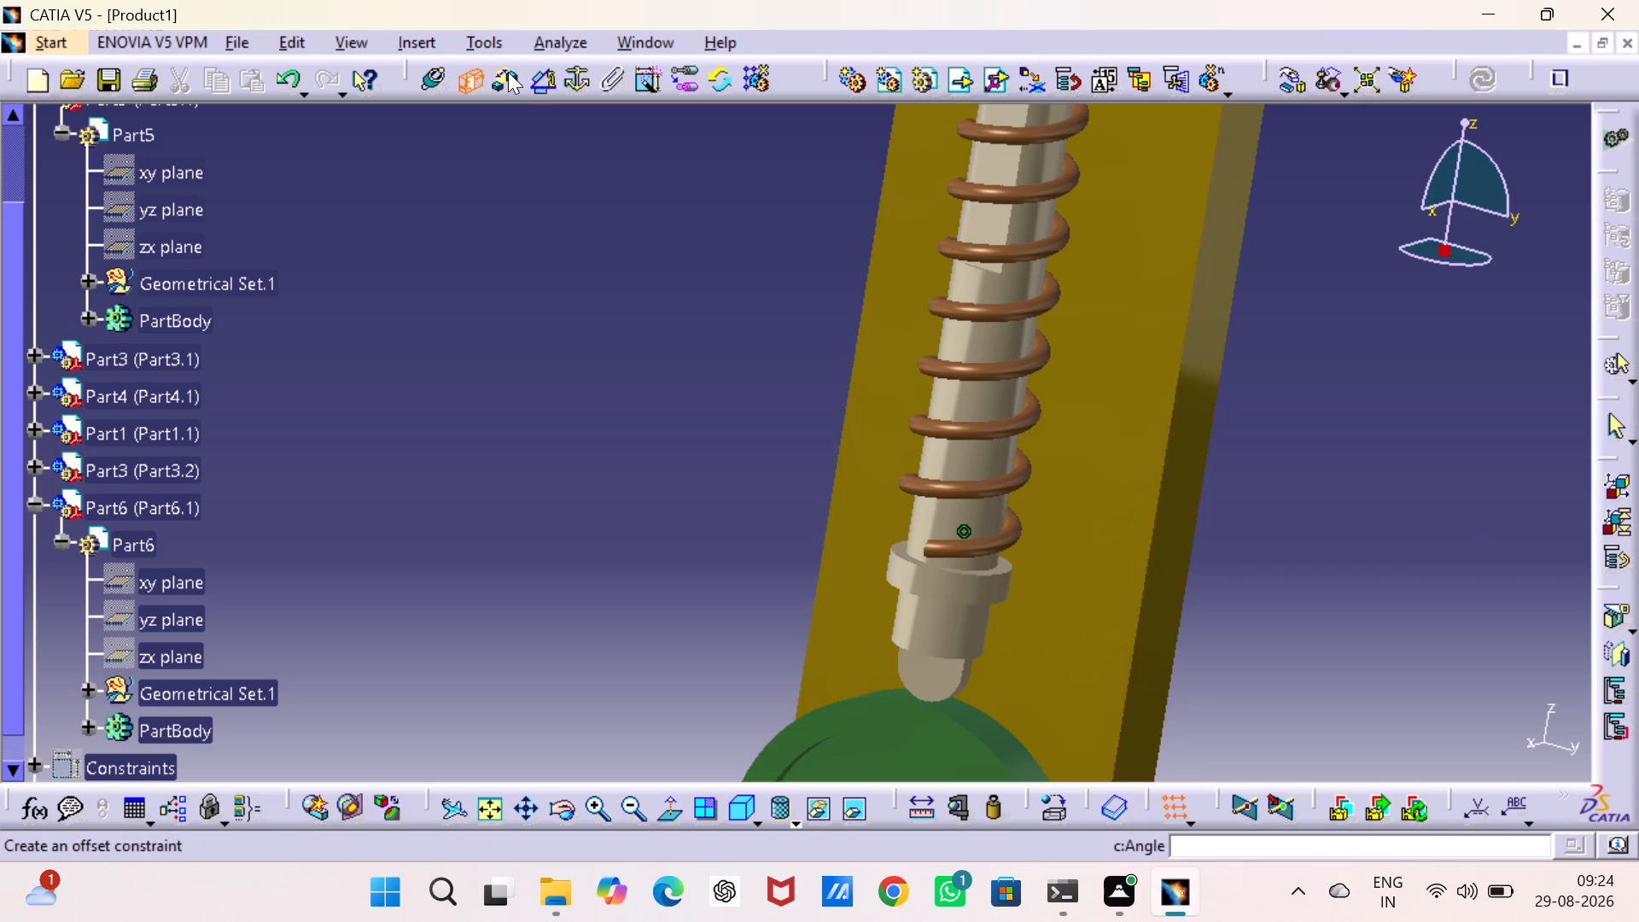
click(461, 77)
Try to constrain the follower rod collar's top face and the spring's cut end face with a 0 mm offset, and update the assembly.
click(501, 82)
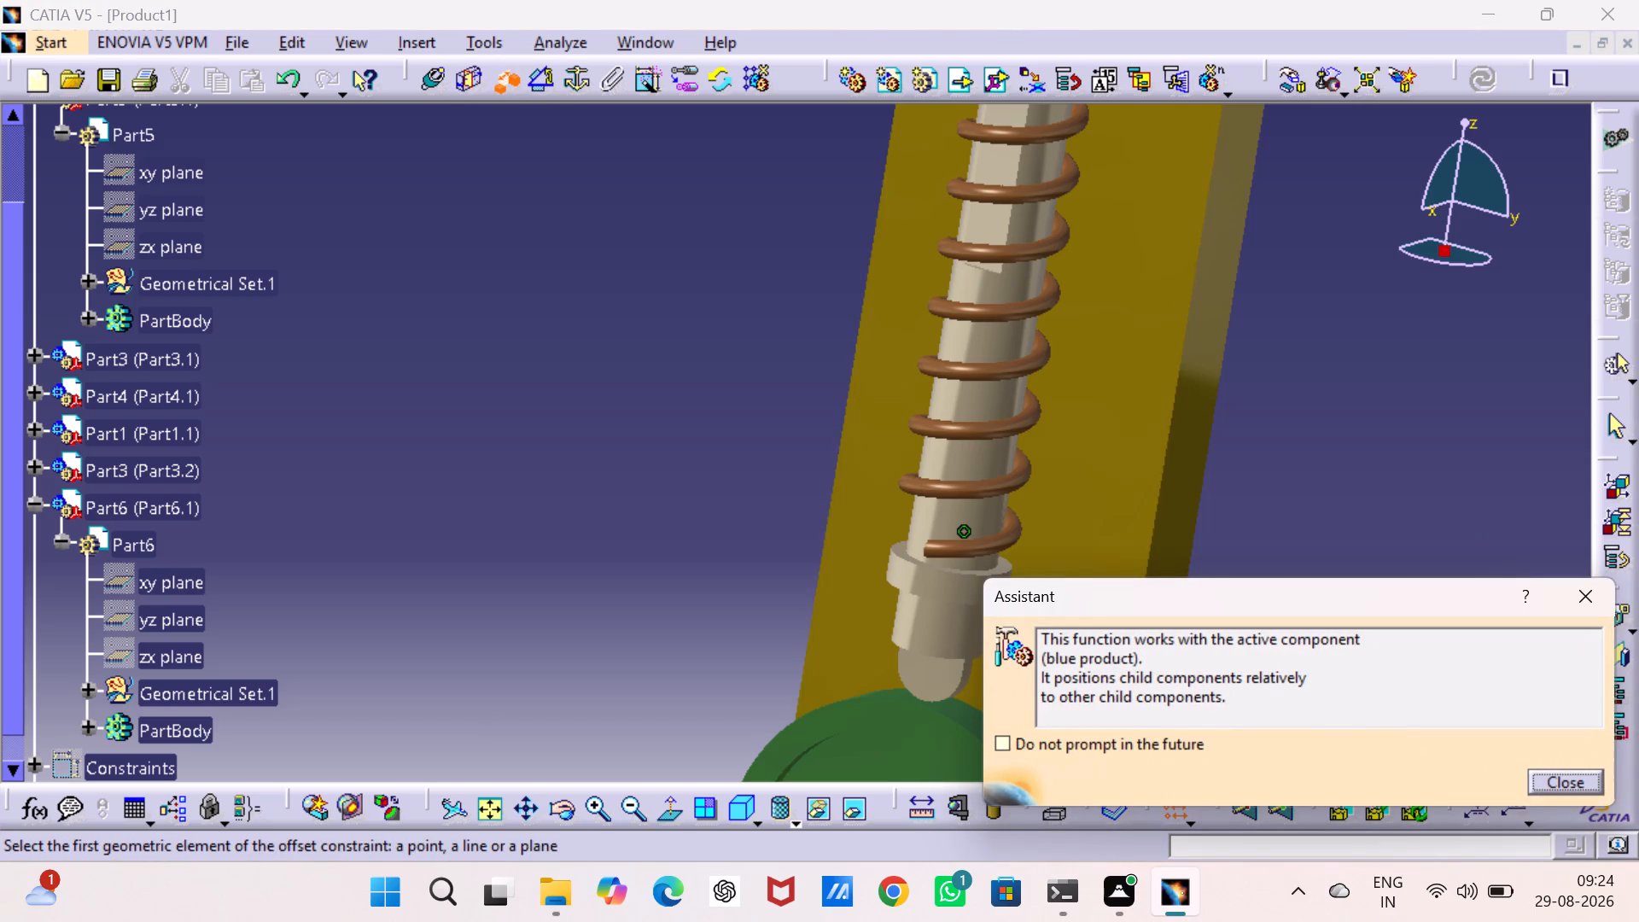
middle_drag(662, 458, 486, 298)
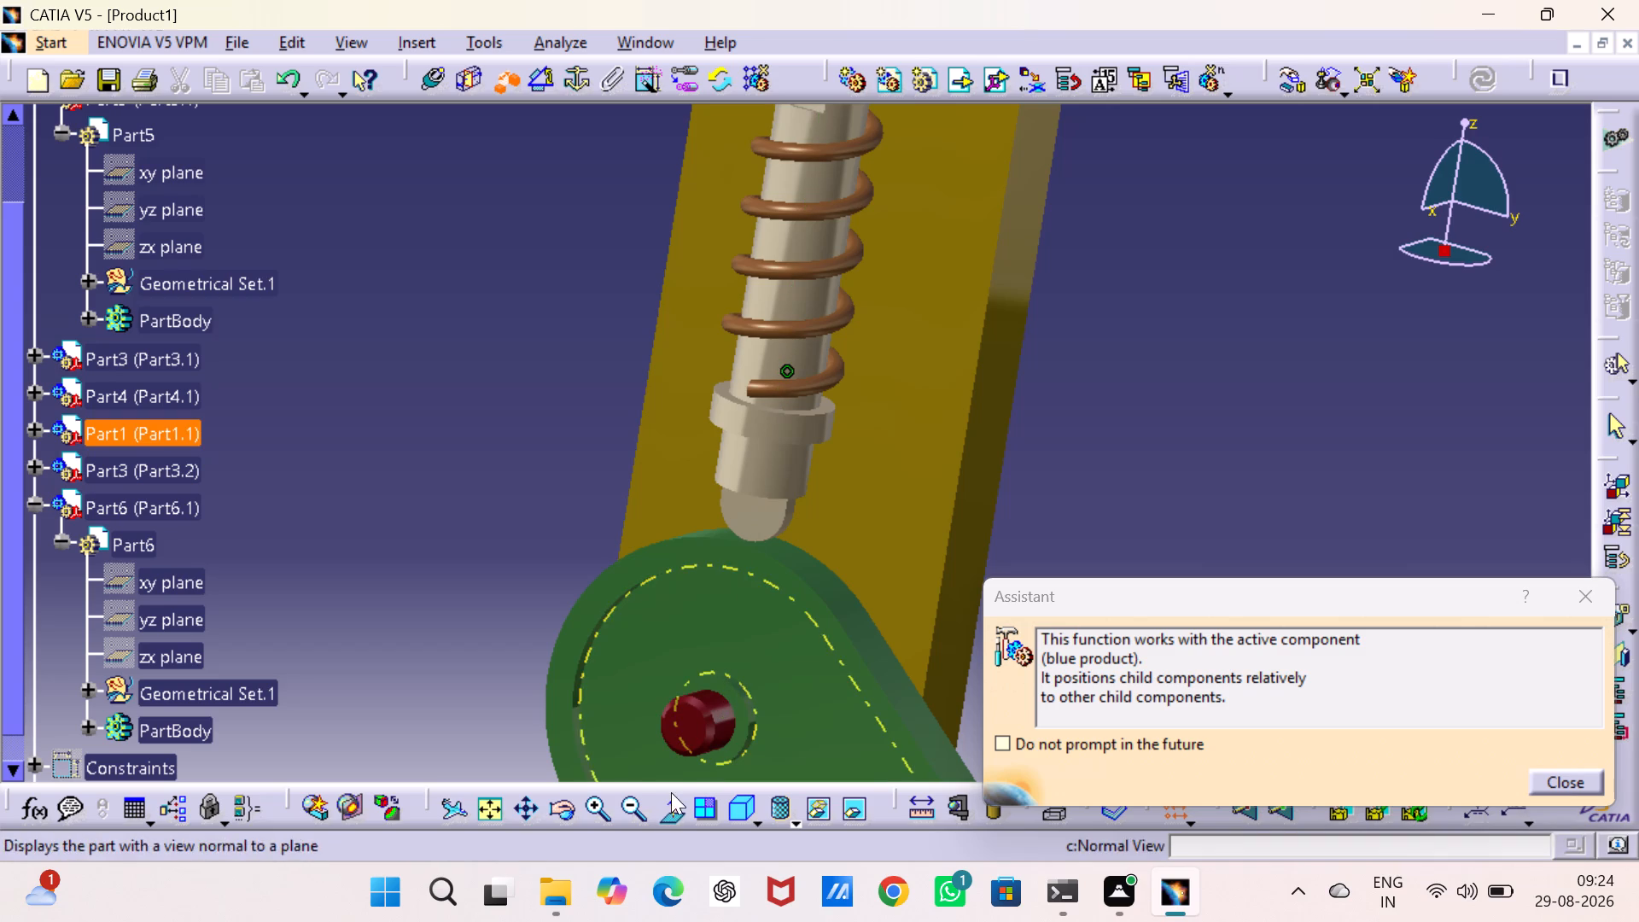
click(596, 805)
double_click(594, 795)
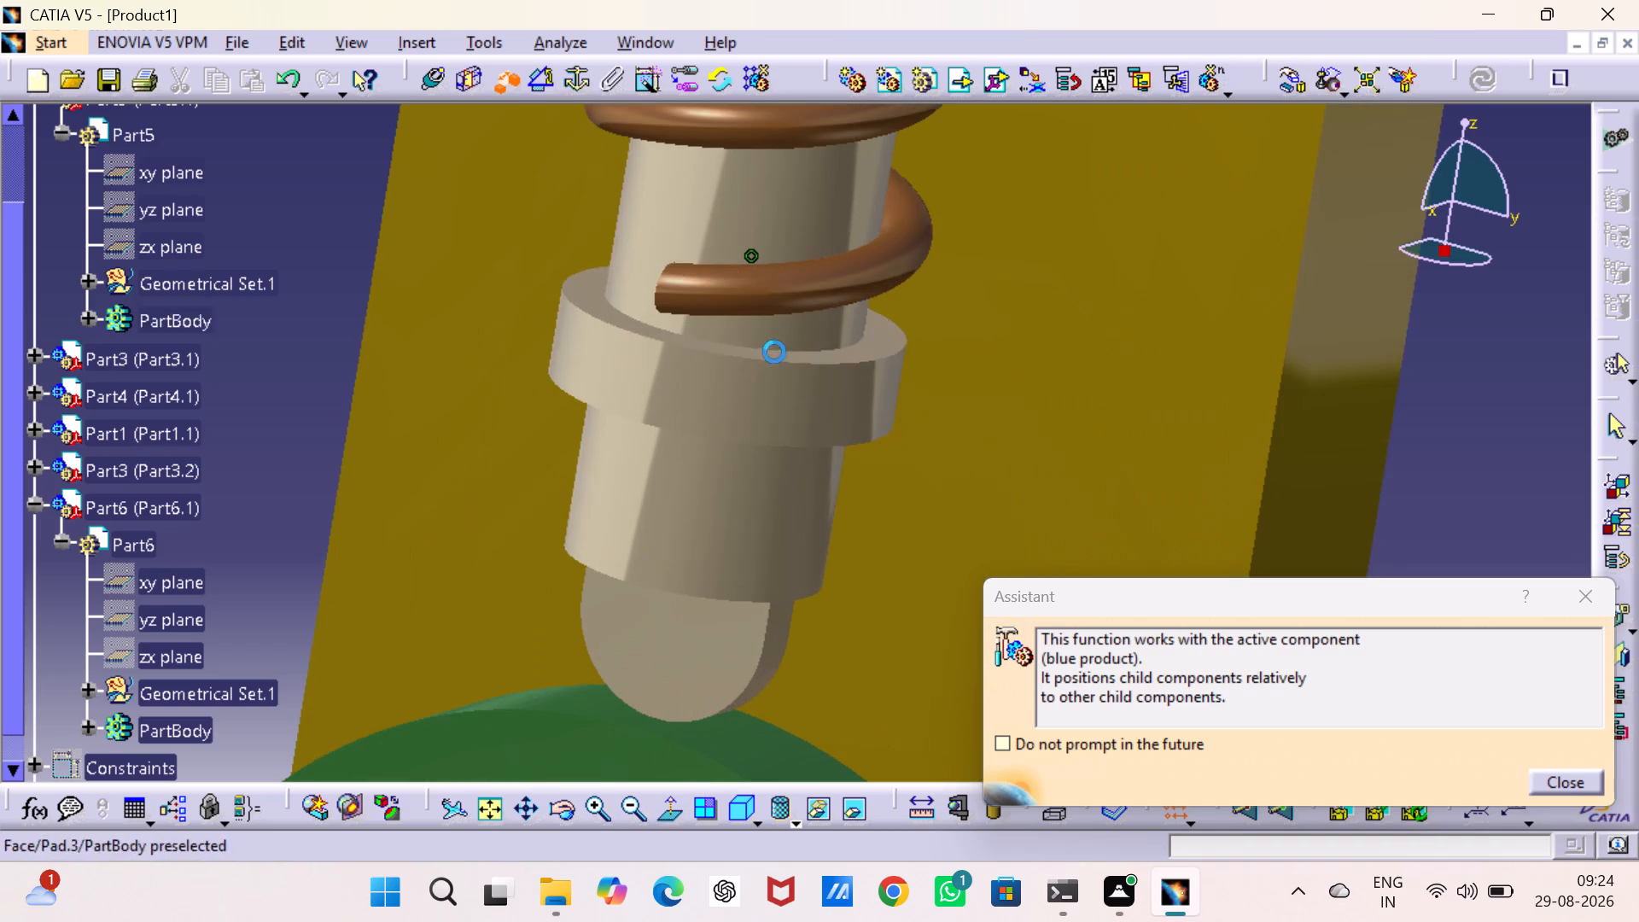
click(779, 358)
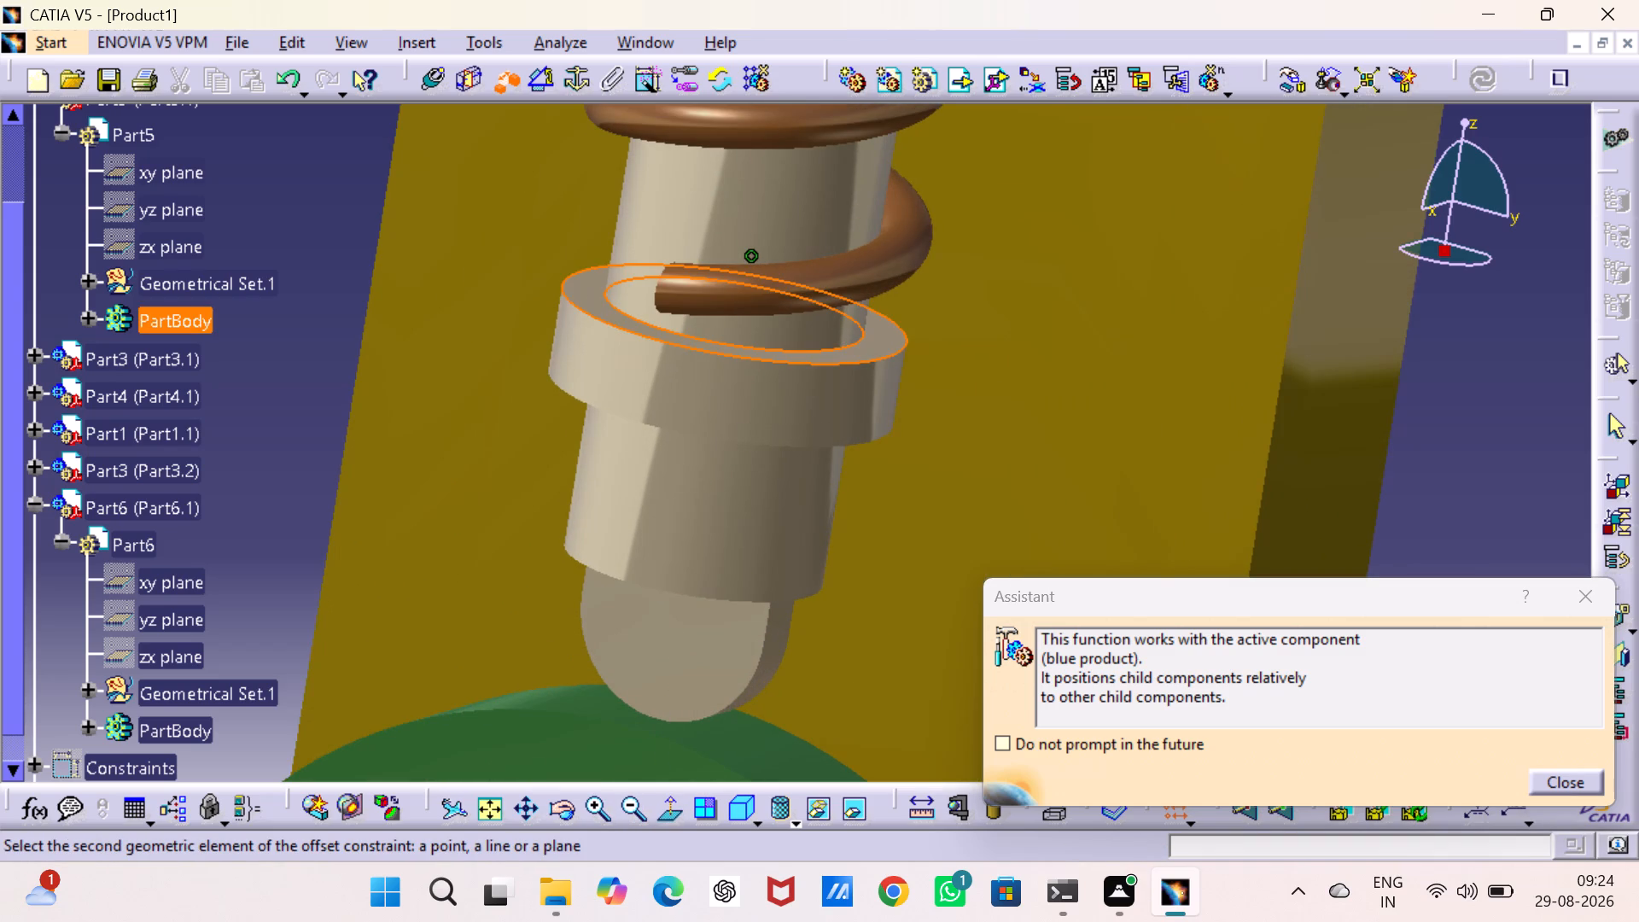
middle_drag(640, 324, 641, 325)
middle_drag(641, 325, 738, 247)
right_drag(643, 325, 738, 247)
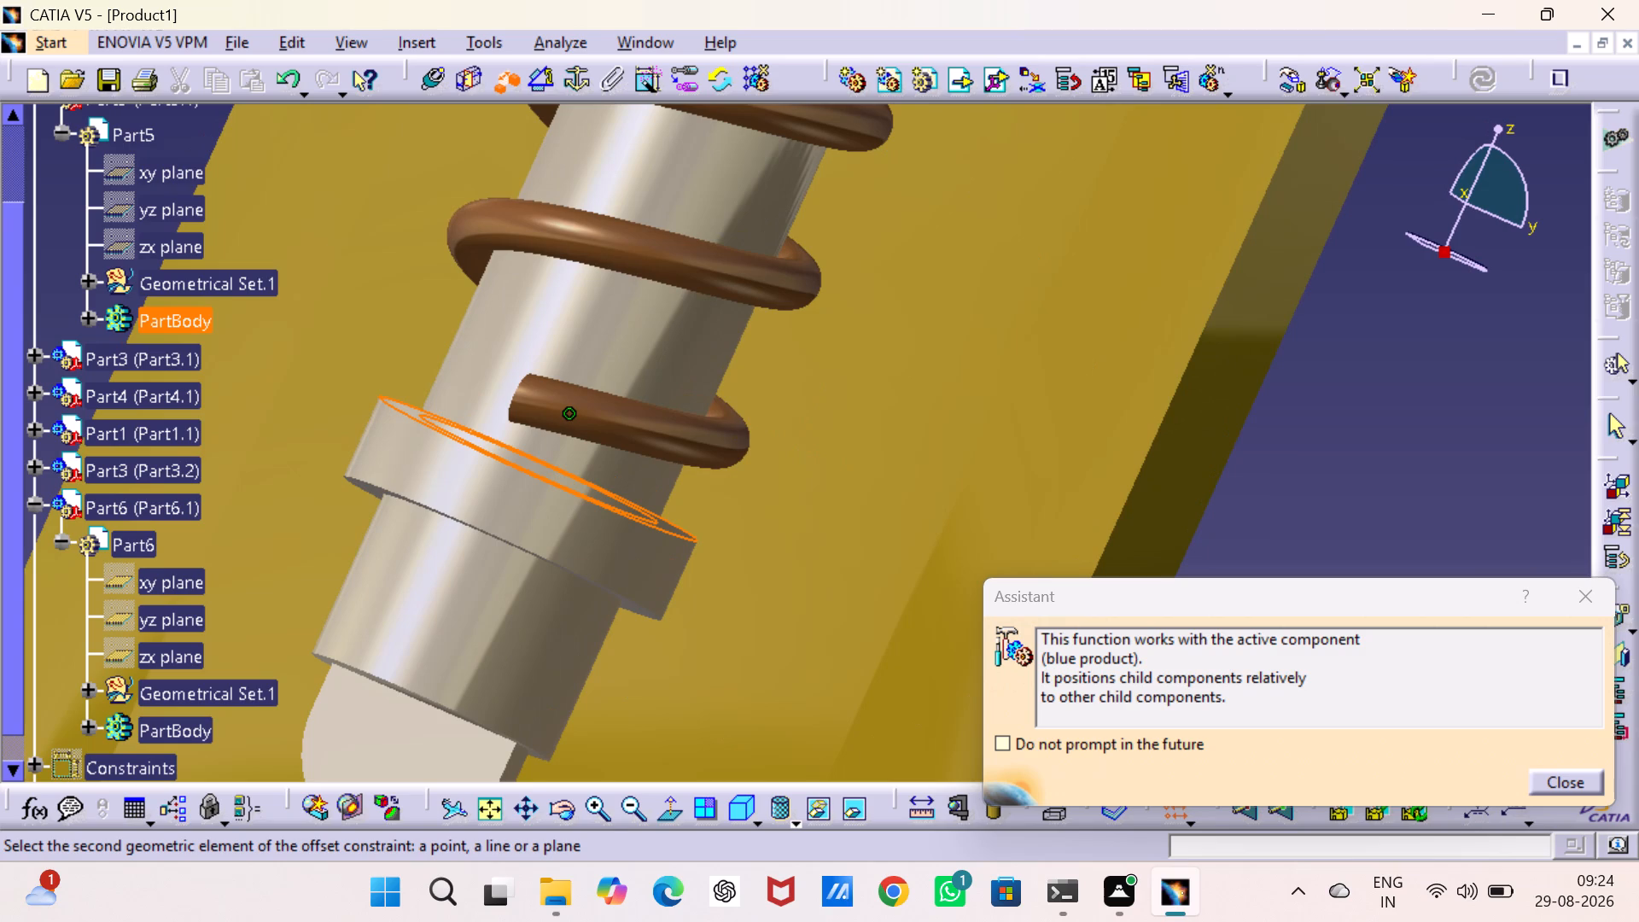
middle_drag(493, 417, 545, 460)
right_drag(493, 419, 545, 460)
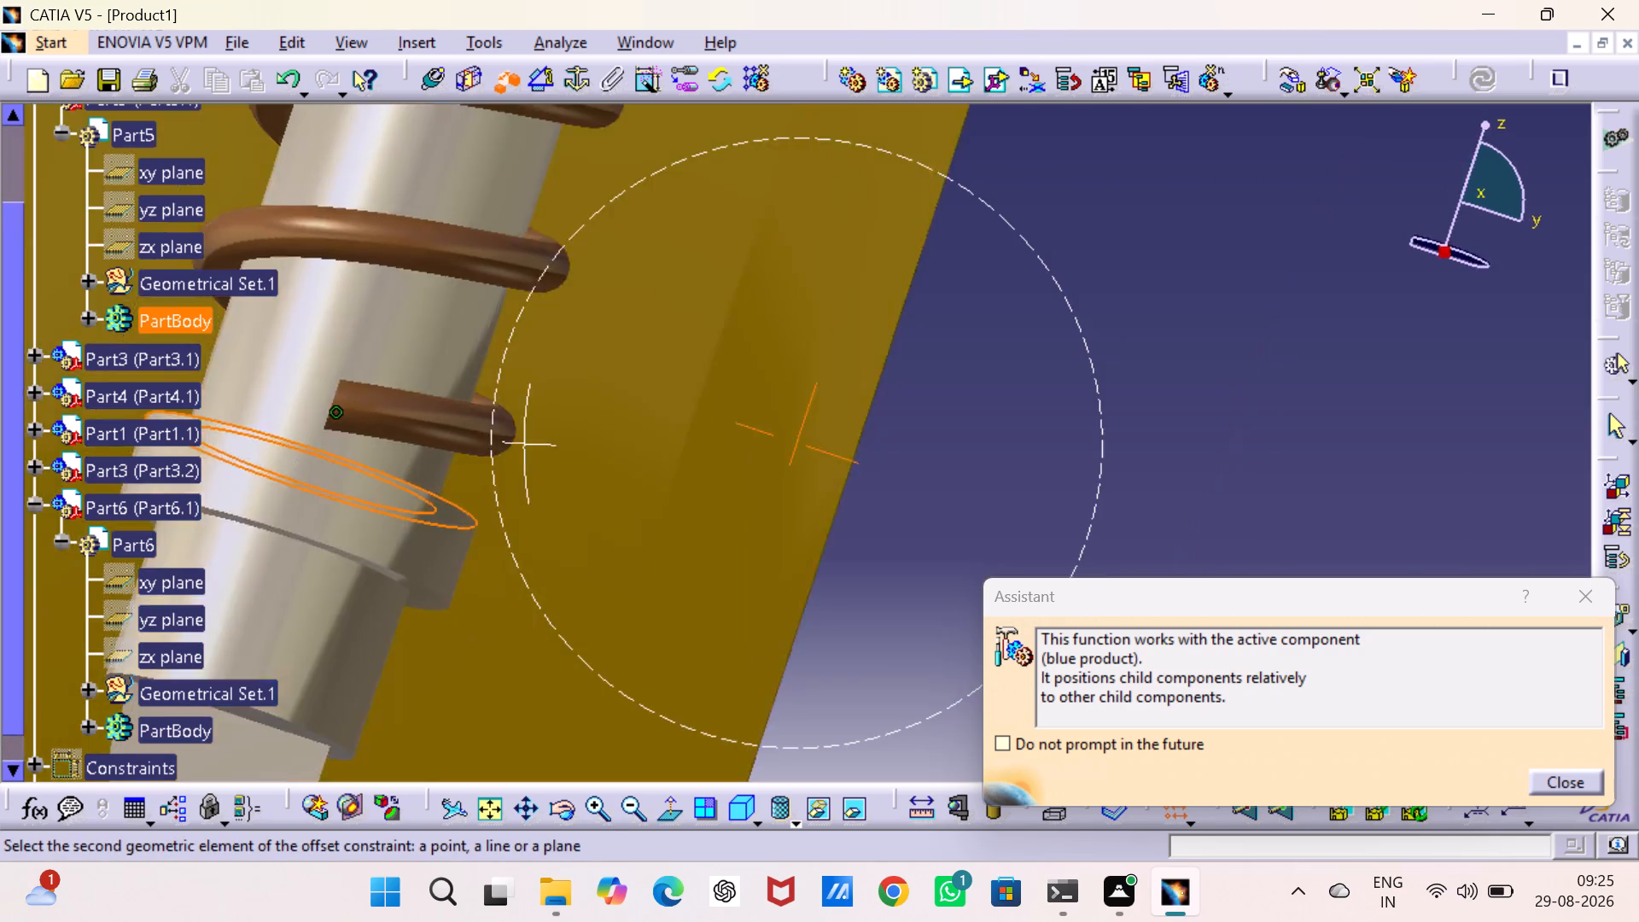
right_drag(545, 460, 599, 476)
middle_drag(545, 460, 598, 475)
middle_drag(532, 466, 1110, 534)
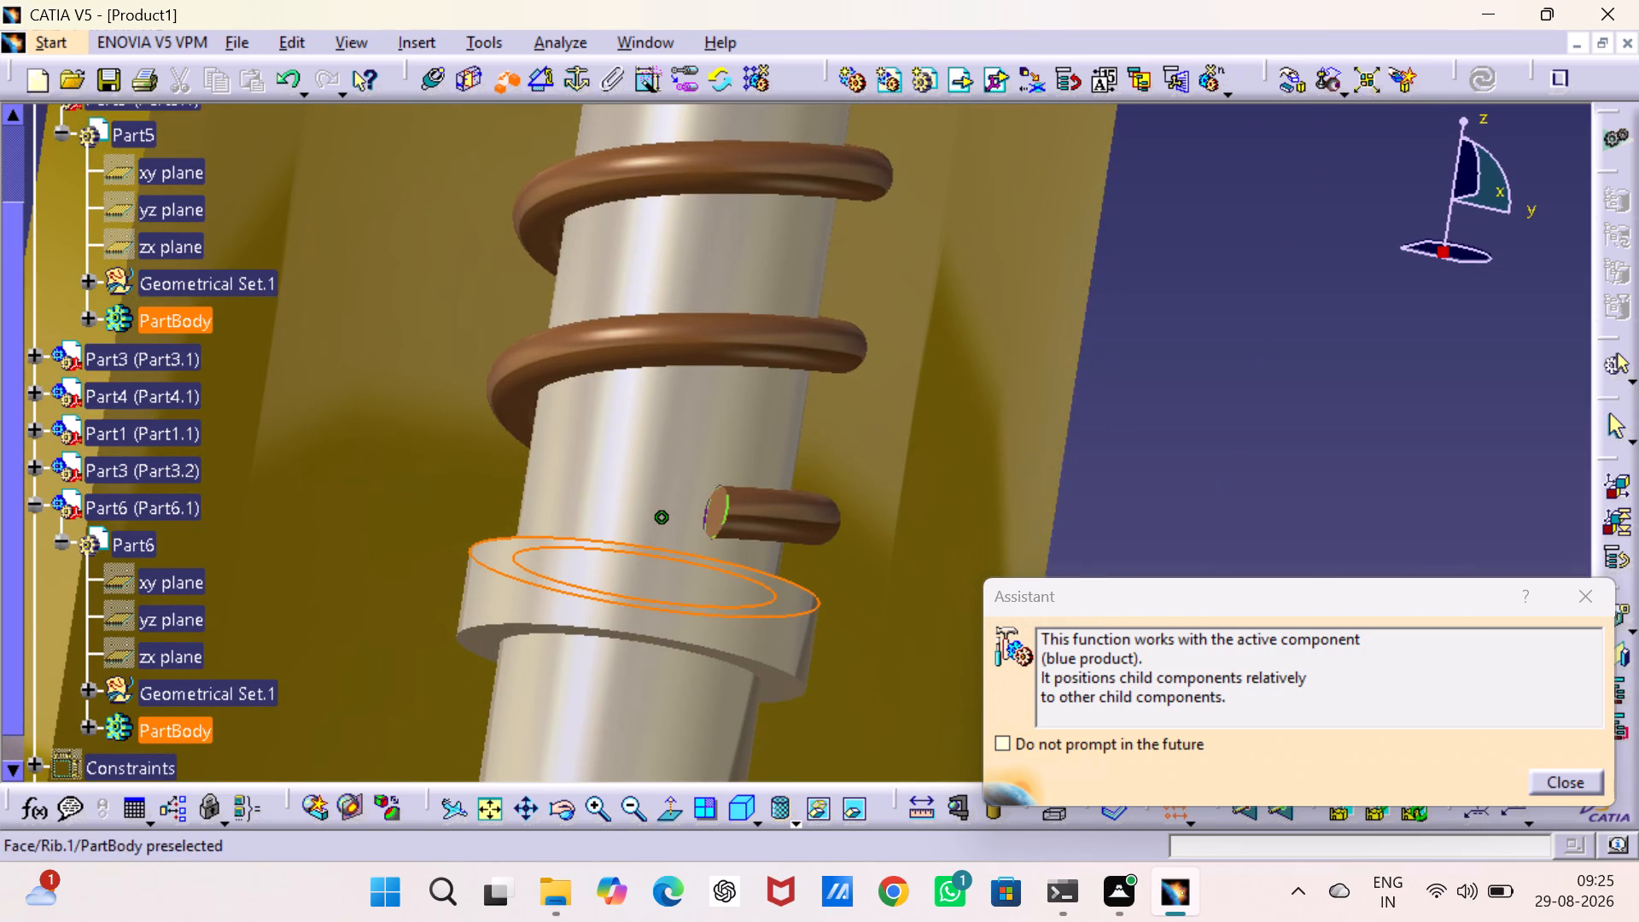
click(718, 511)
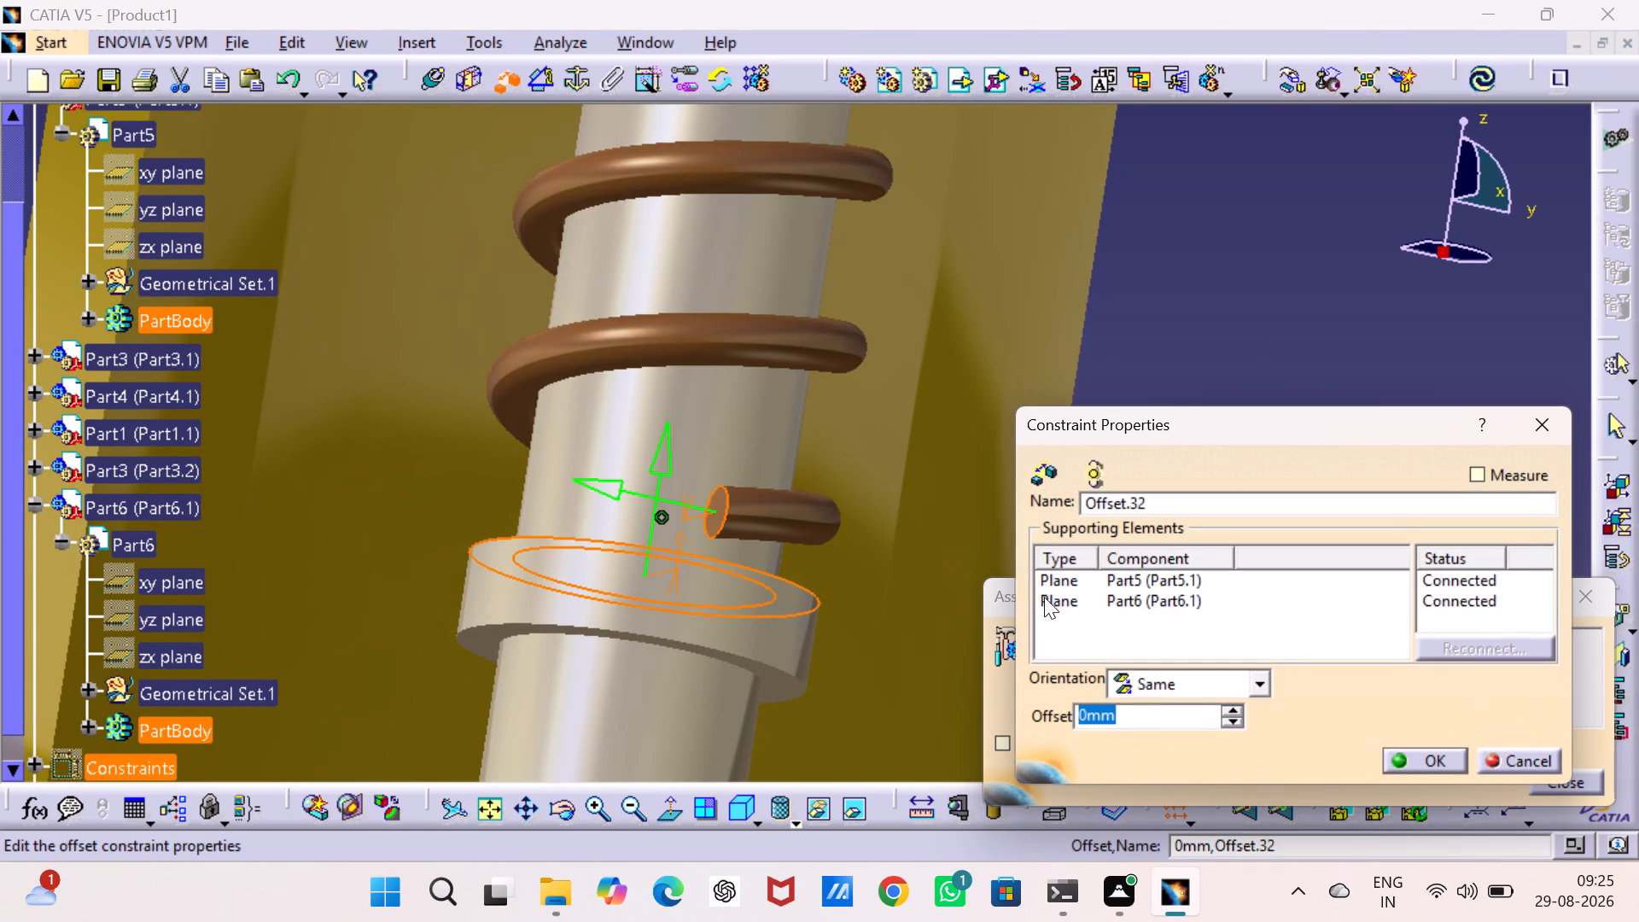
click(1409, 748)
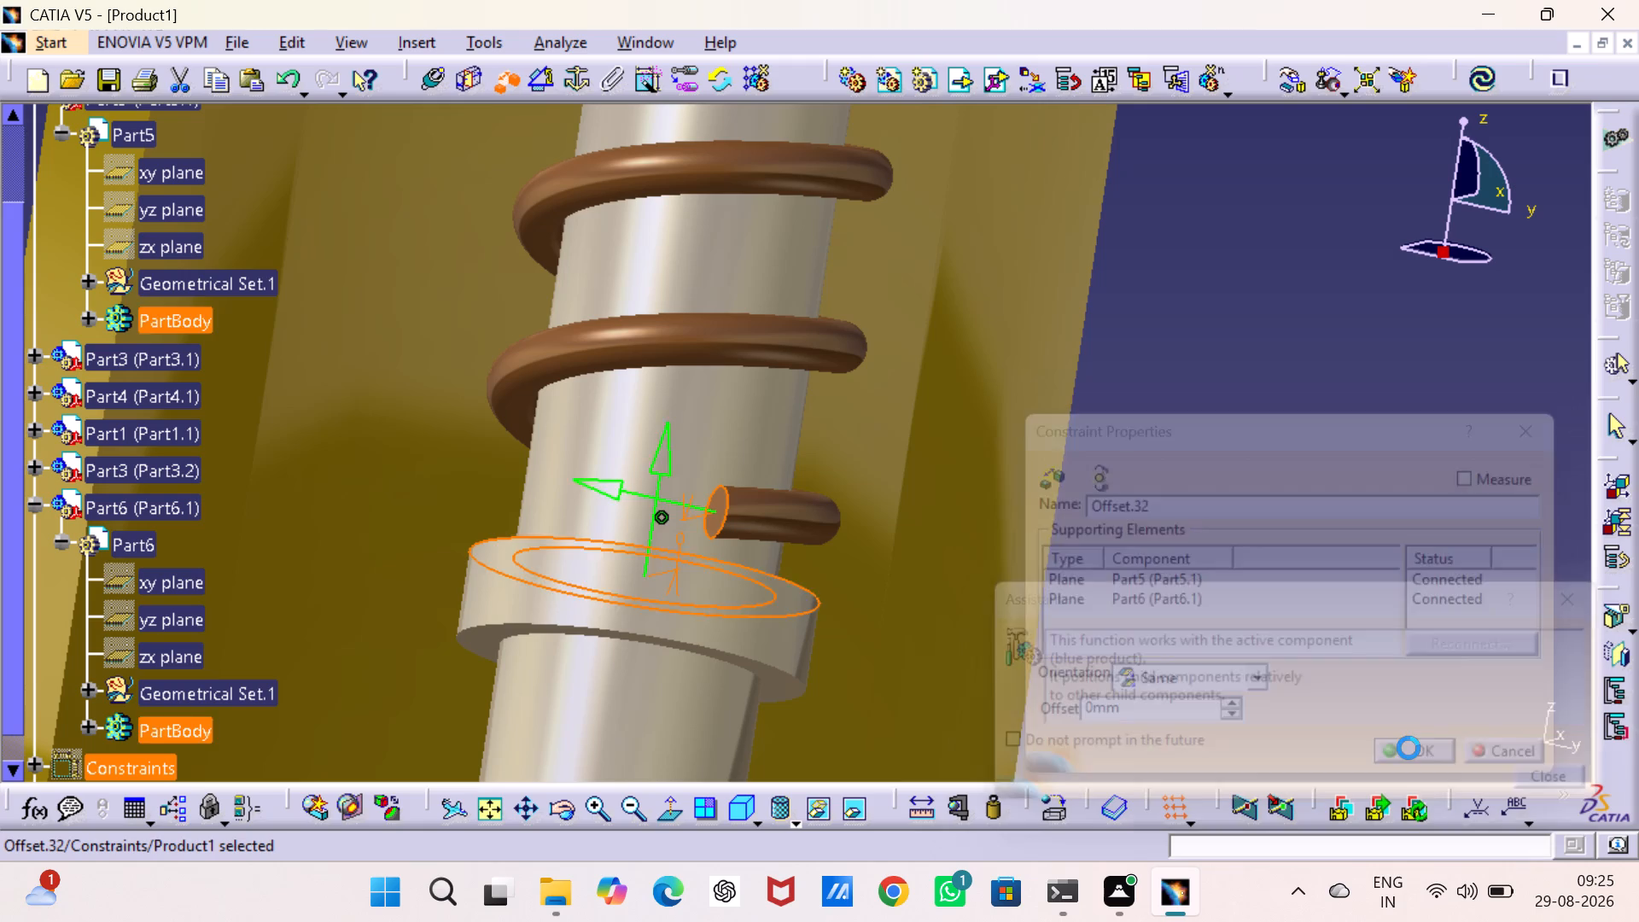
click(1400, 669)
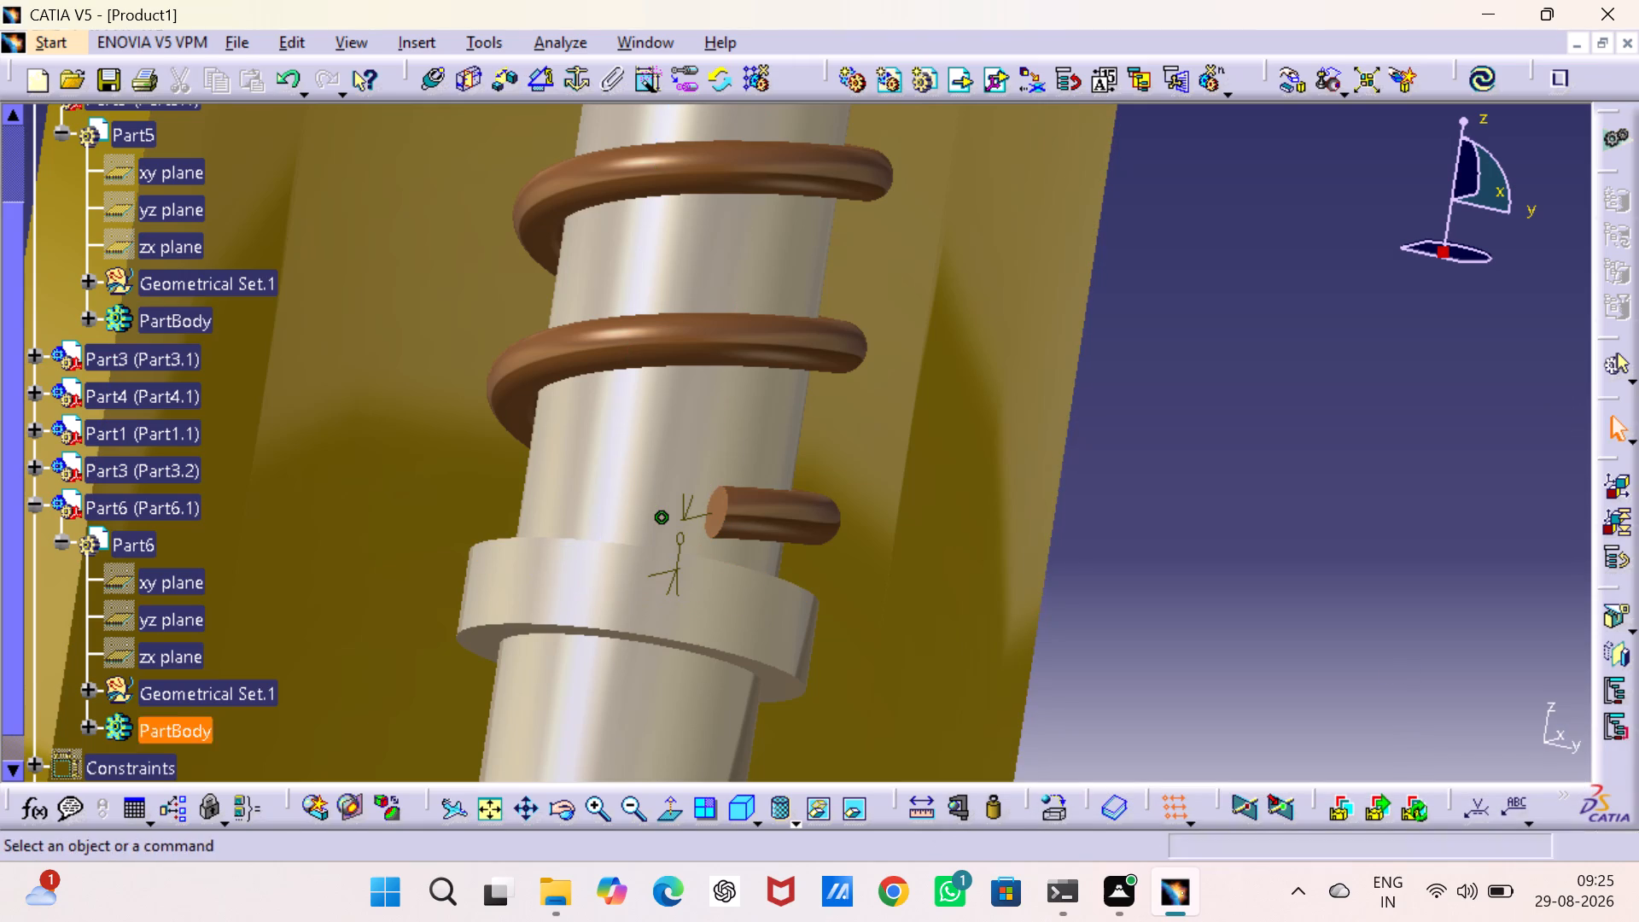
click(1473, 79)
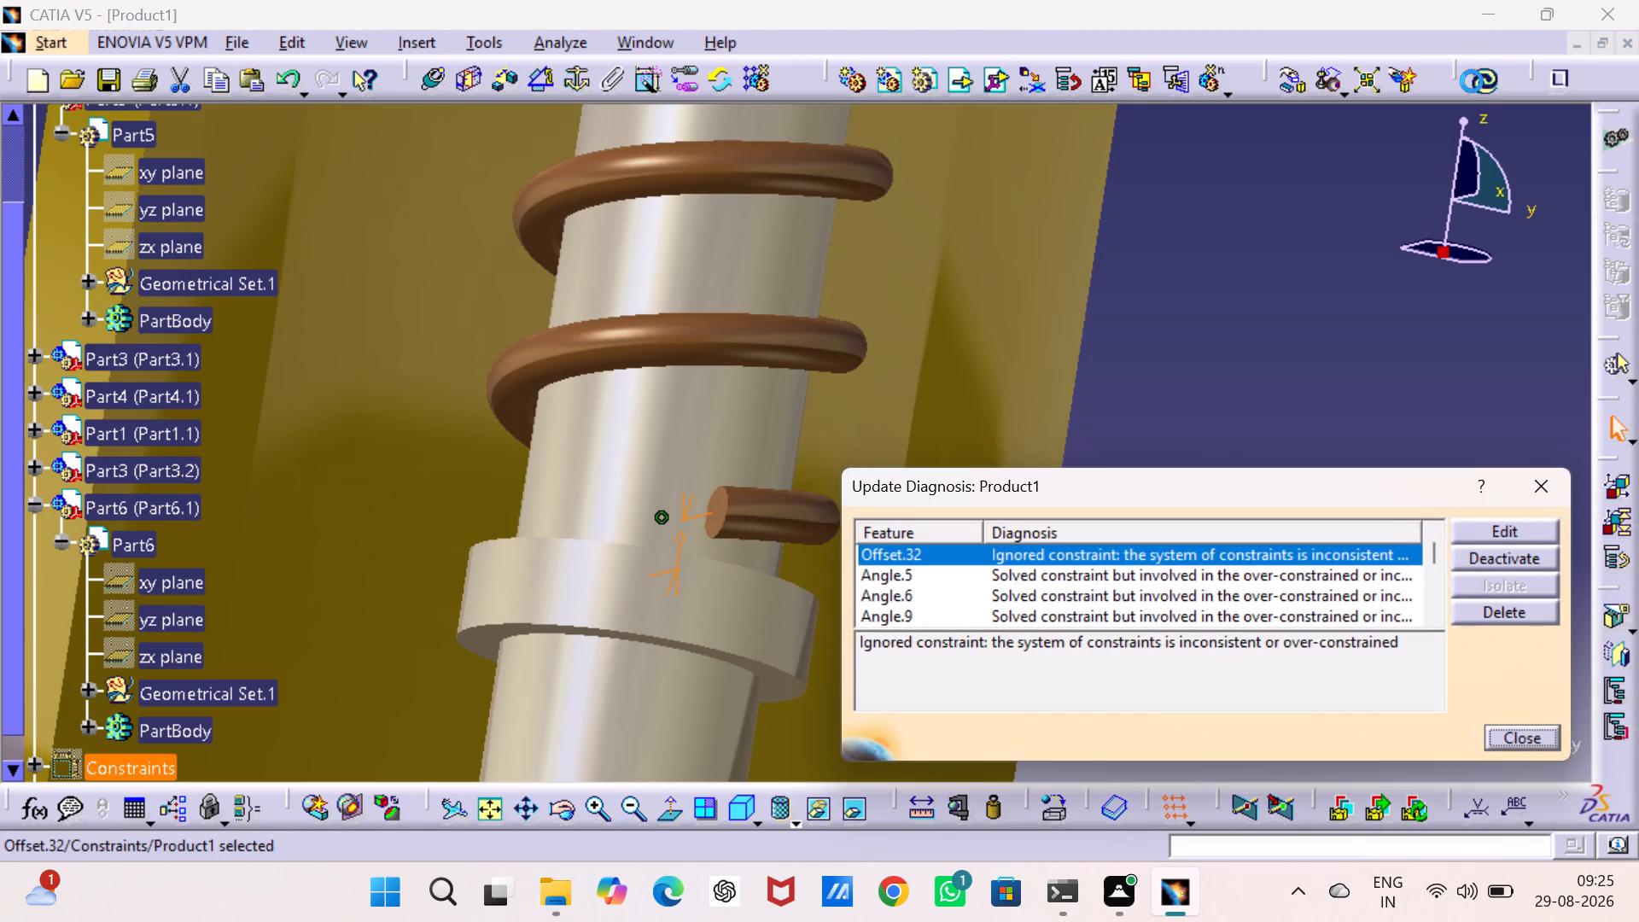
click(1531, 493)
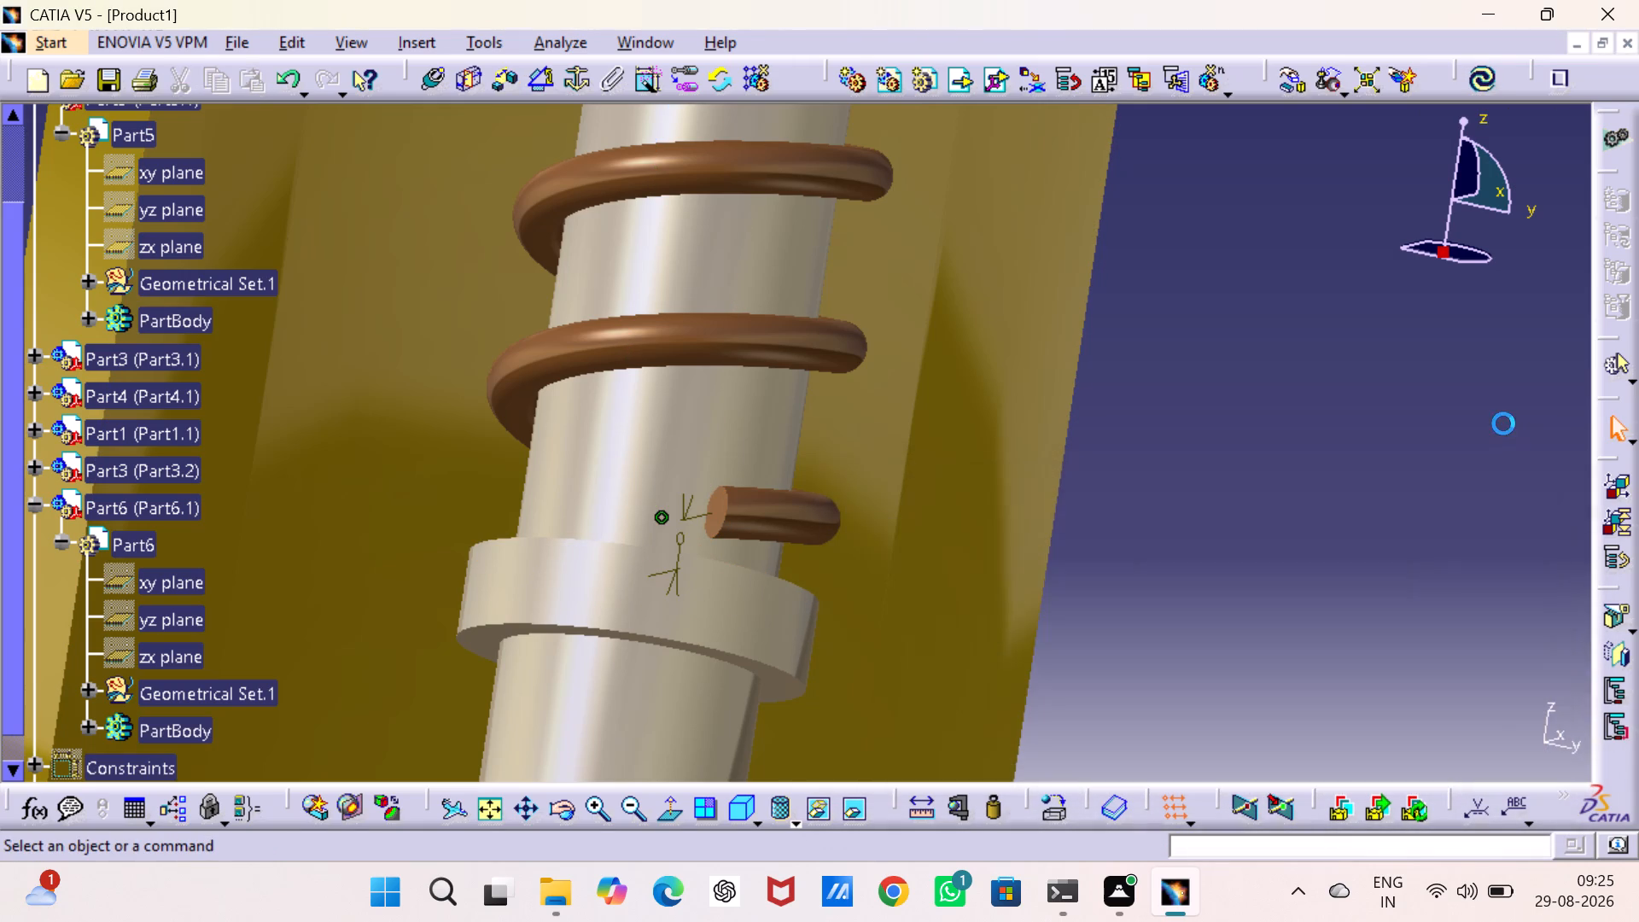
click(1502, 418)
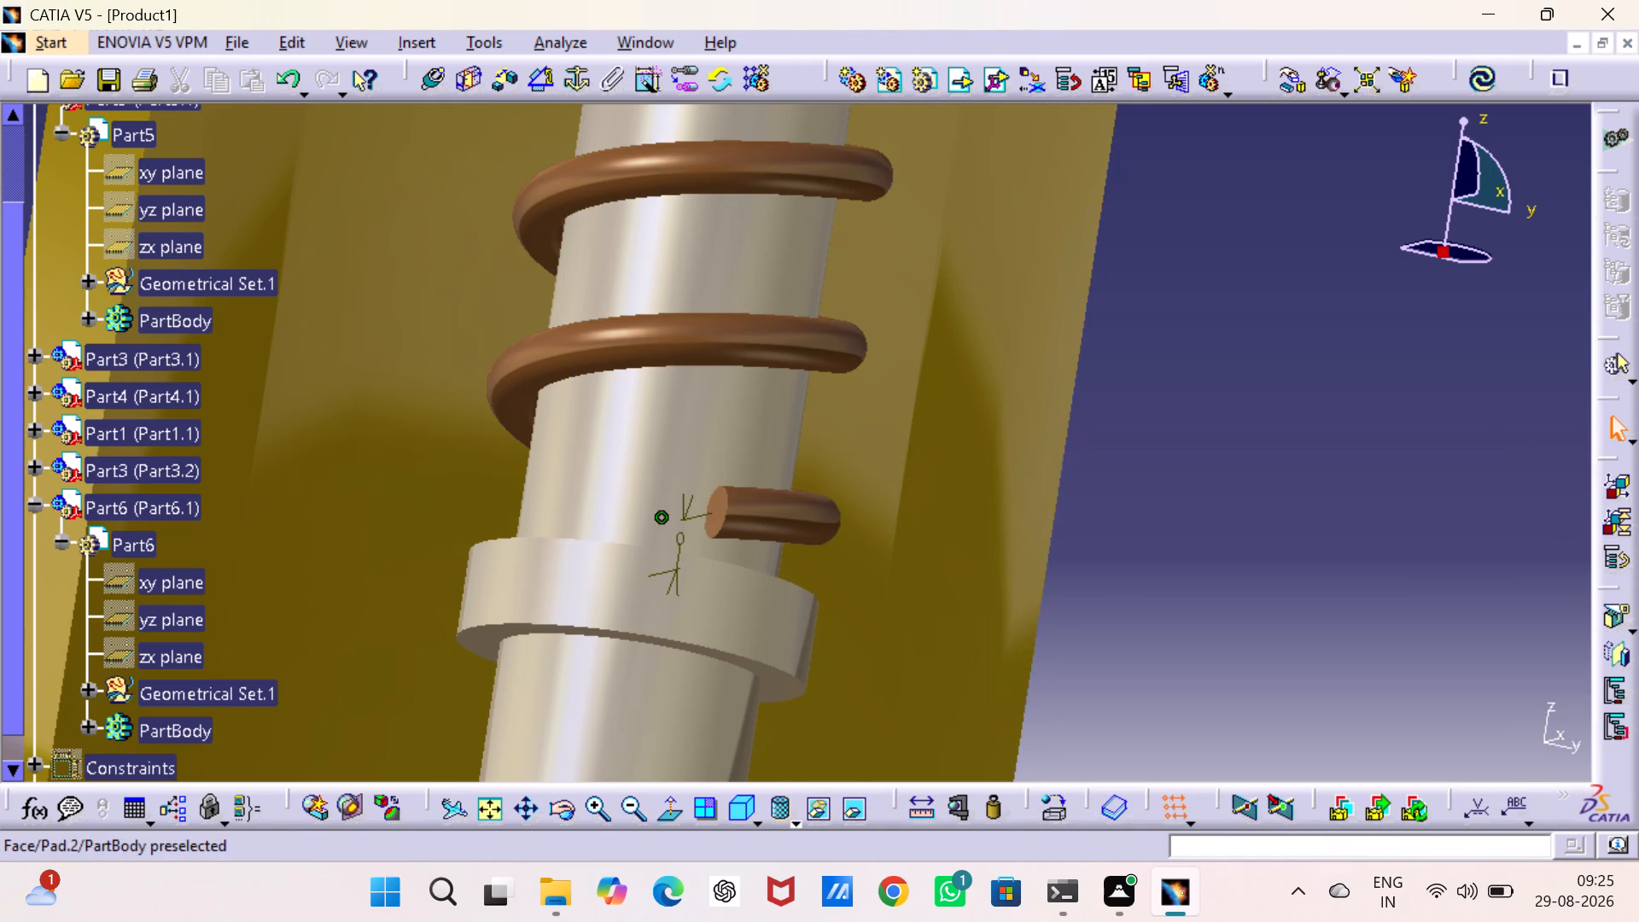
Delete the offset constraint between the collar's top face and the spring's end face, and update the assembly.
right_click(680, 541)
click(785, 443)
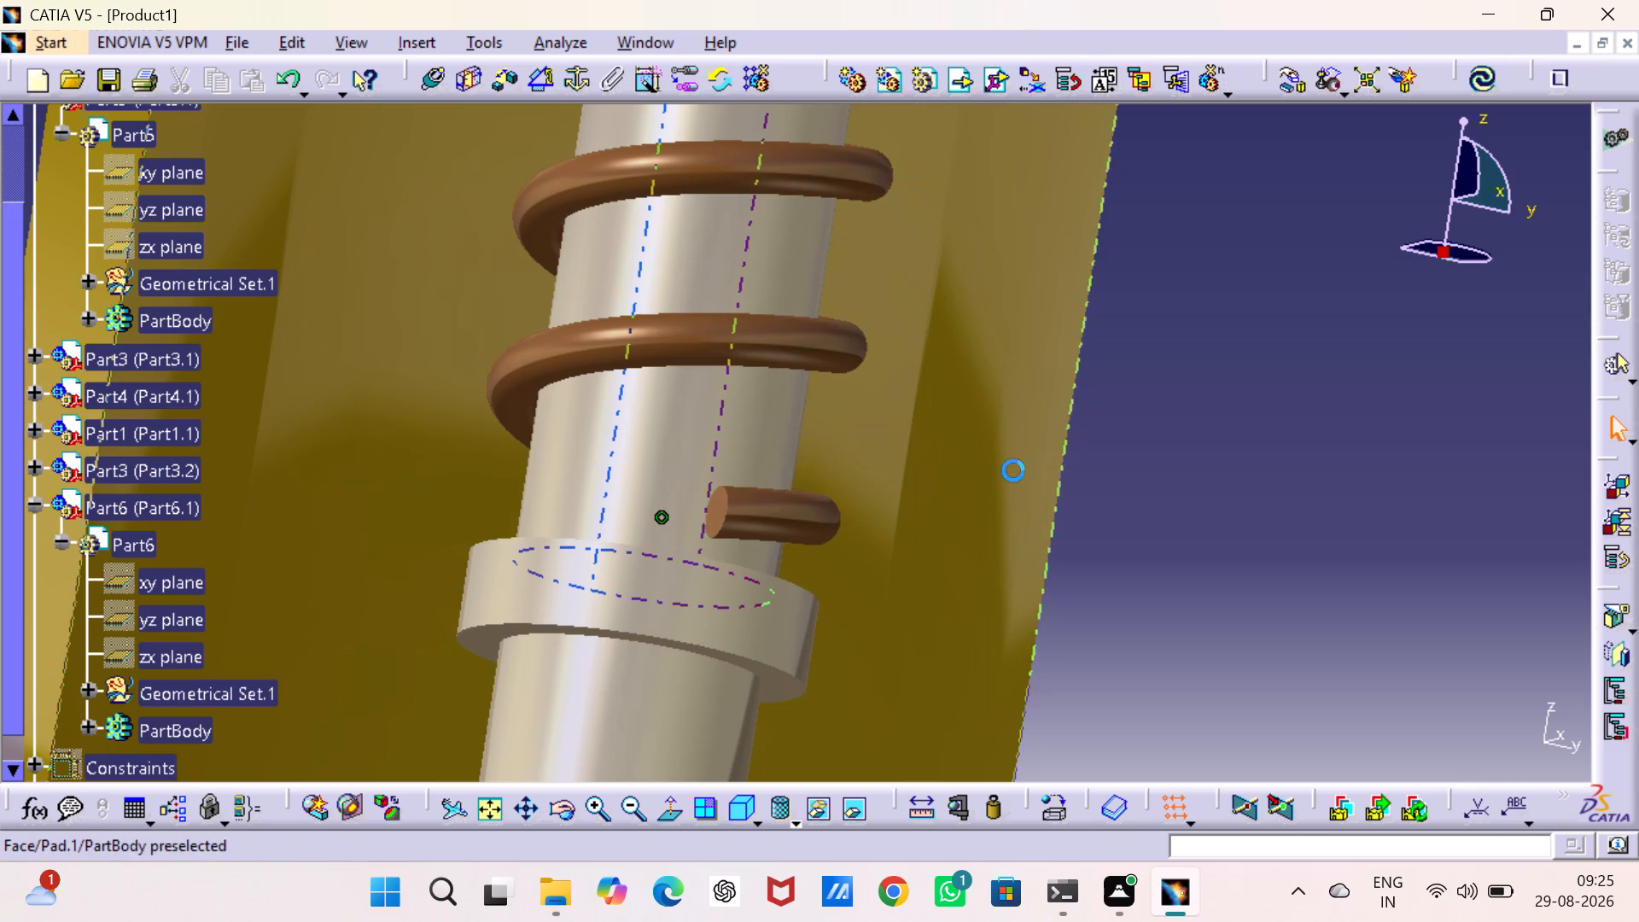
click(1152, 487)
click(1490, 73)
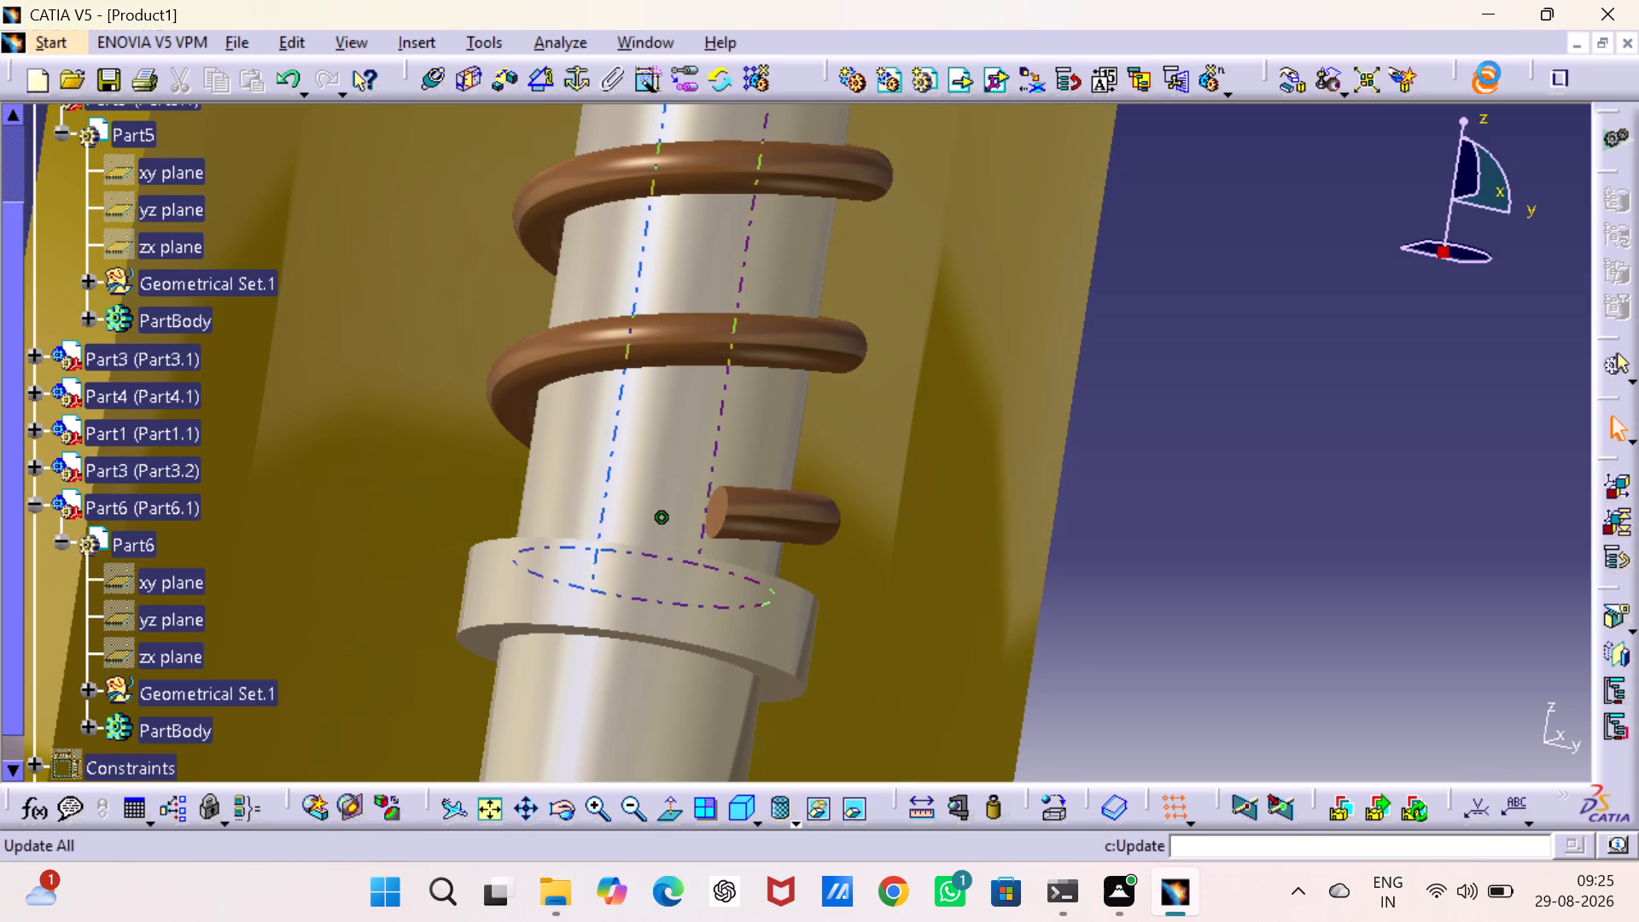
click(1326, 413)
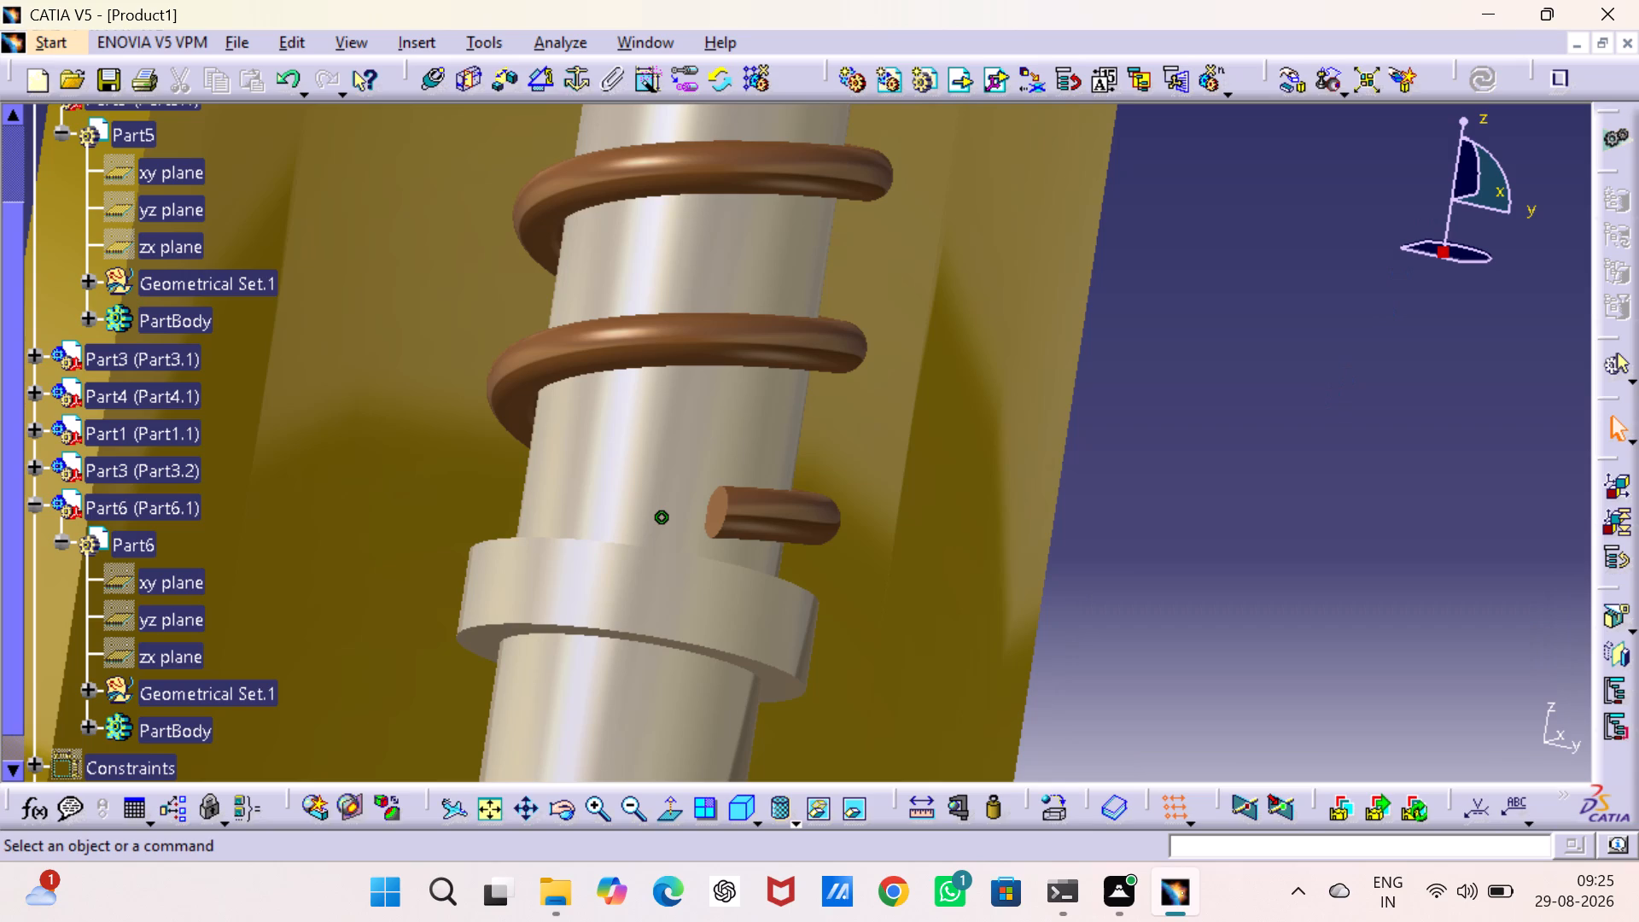
Show the hidden xy plane of Part6 (the spring).
middle_drag(902, 458, 850, 608)
right_drag(902, 458, 850, 608)
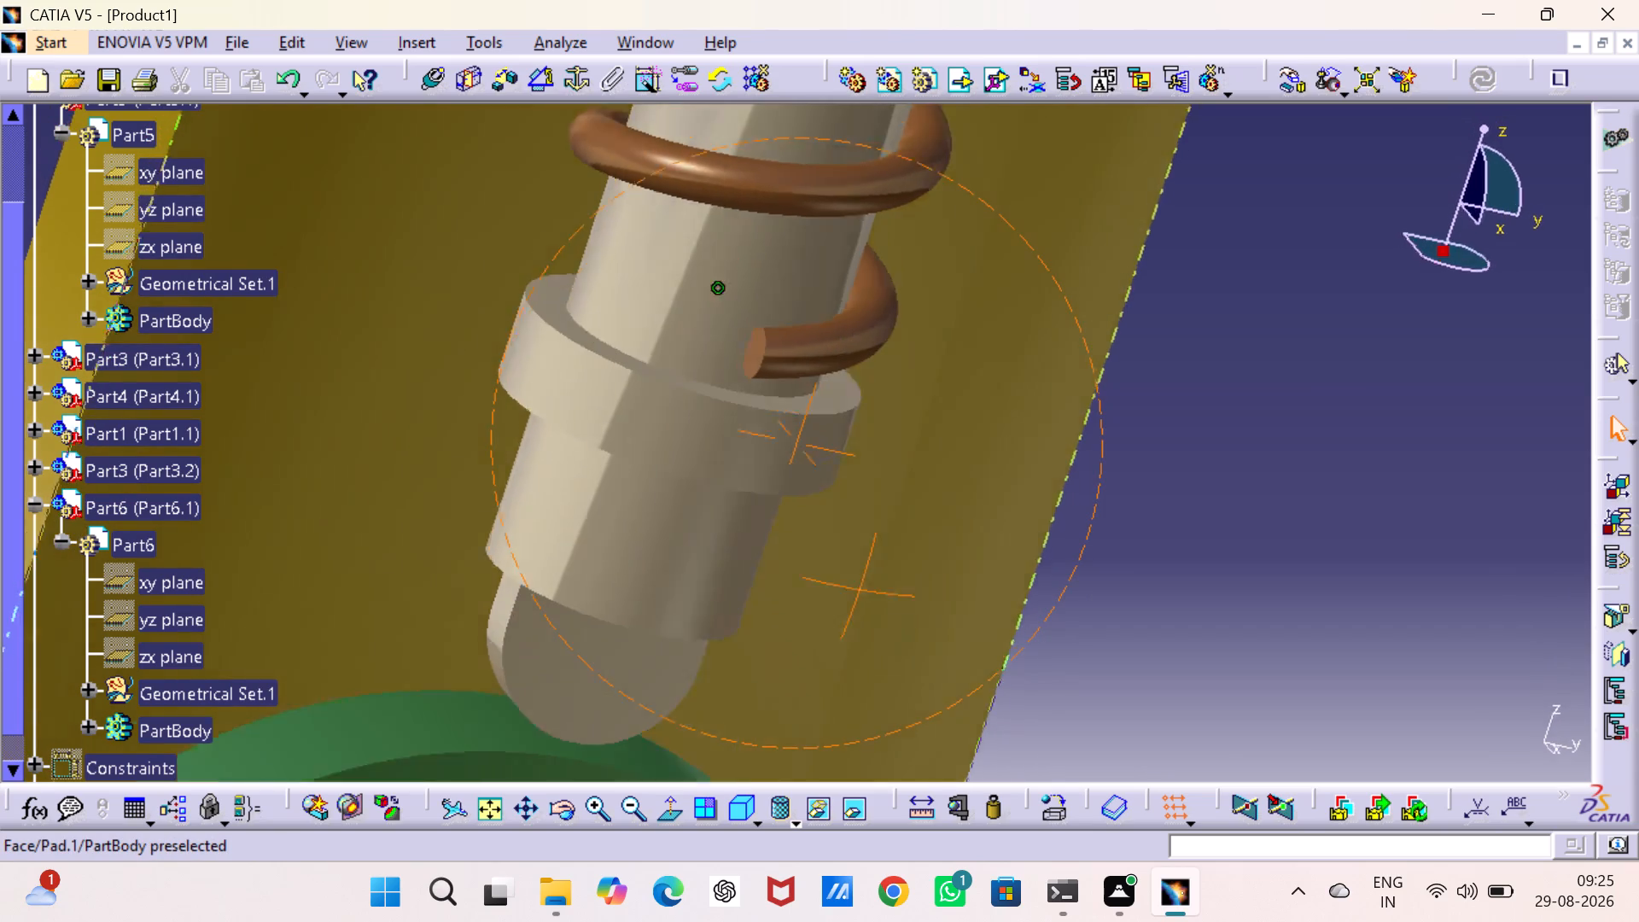
middle_drag(850, 608, 848, 614)
right_drag(850, 608, 848, 614)
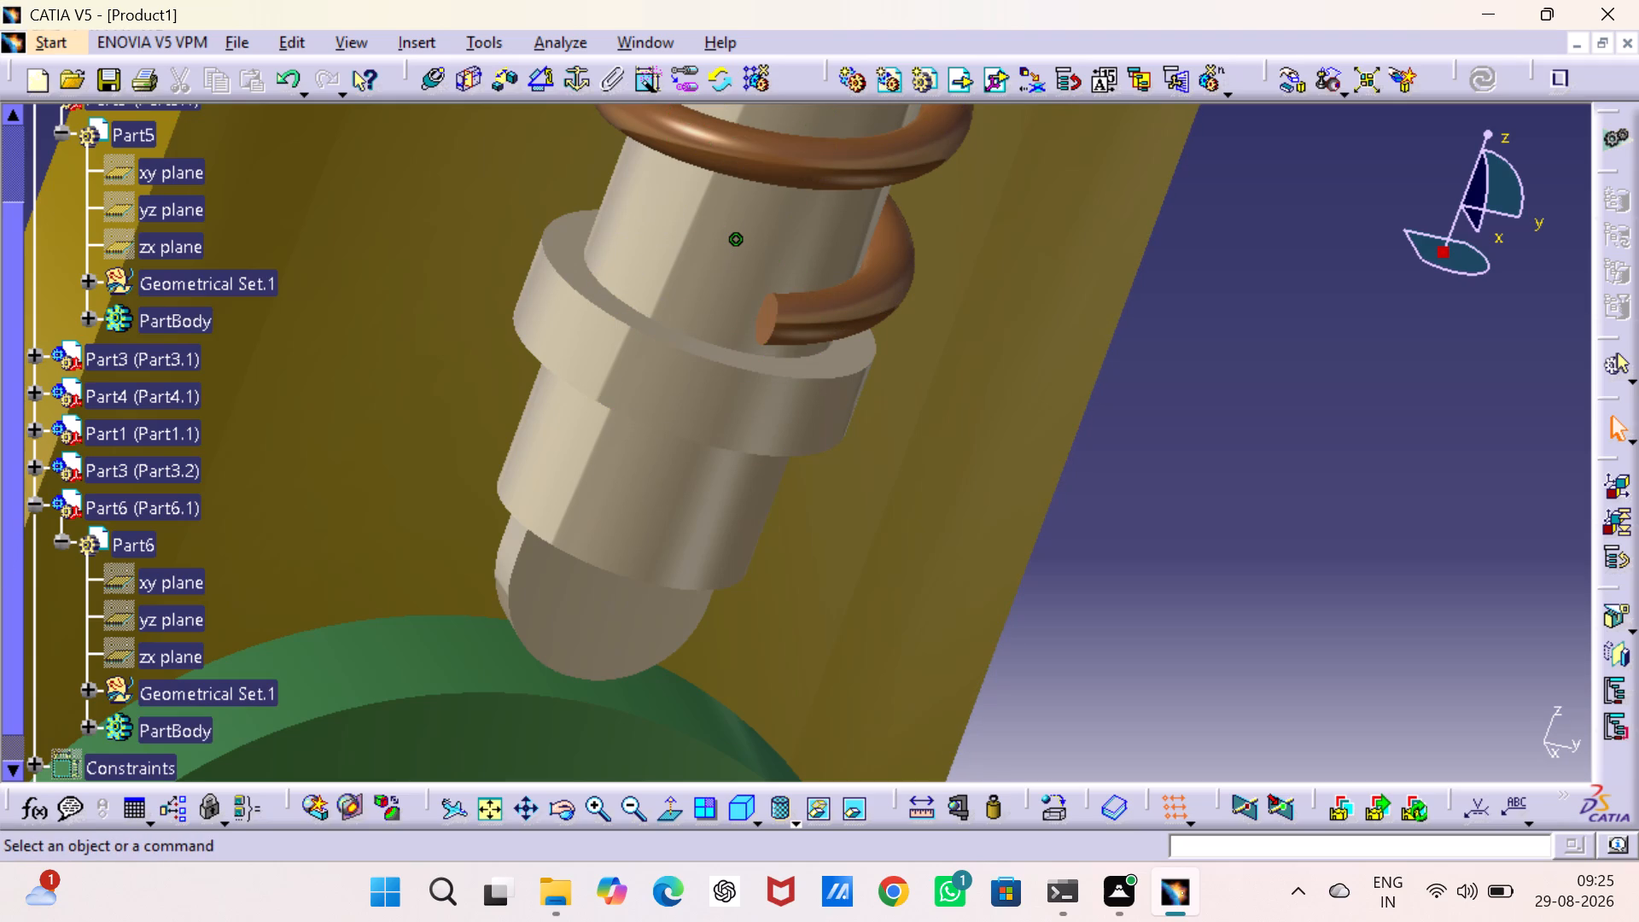
middle_drag(1144, 428, 1383, 680)
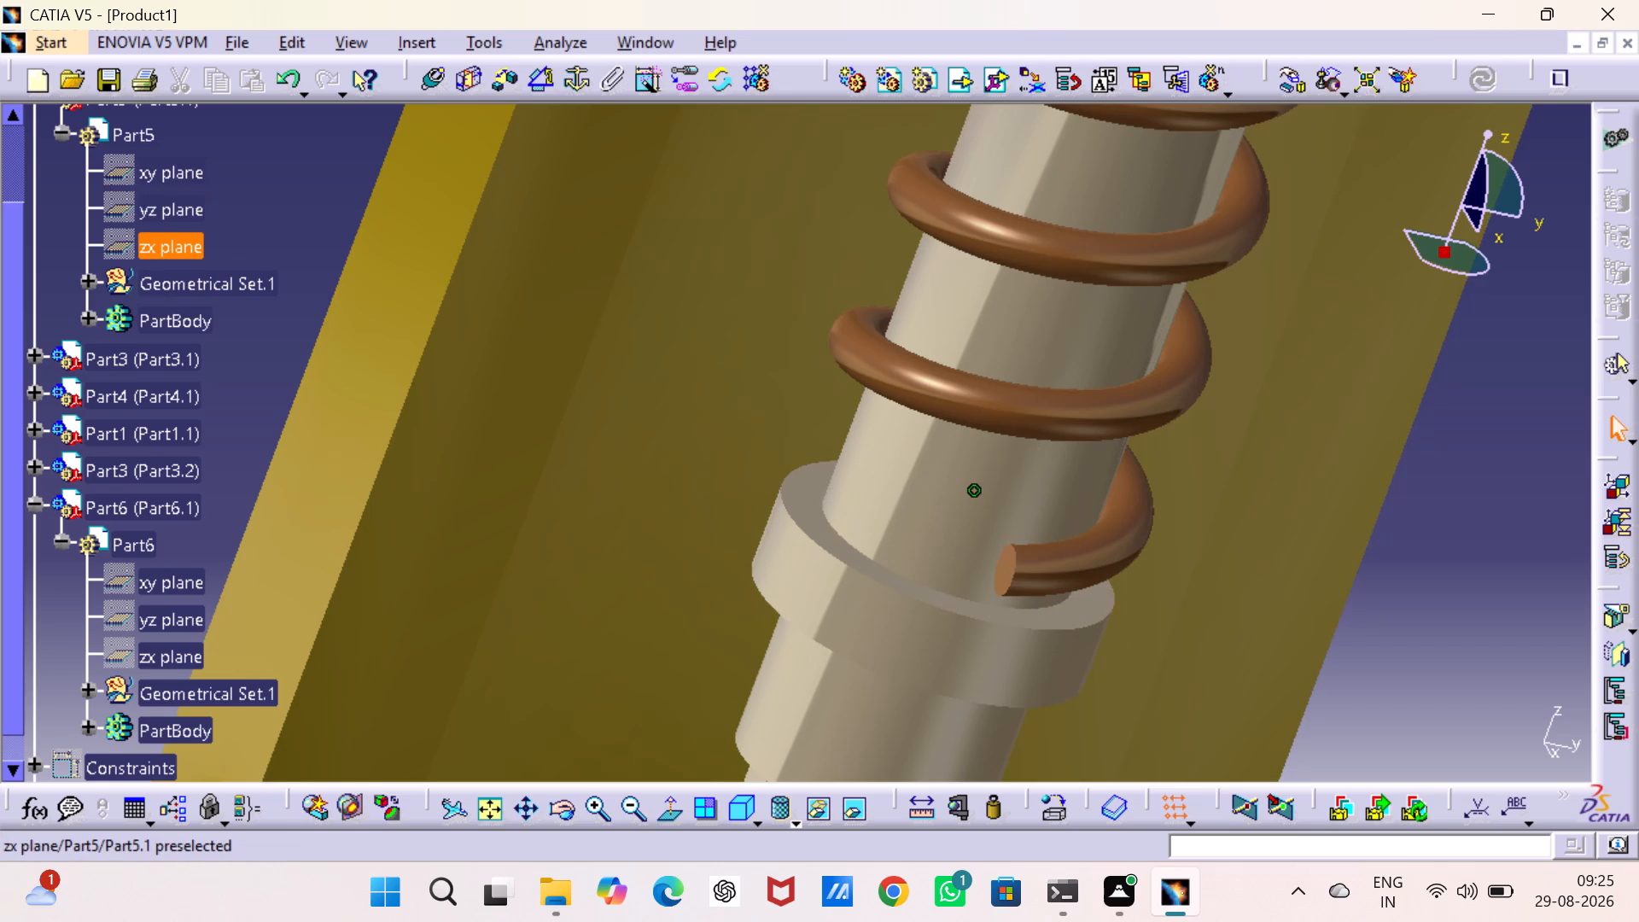
scroll(120, 254, up, 1)
scroll(120, 253, down, 3)
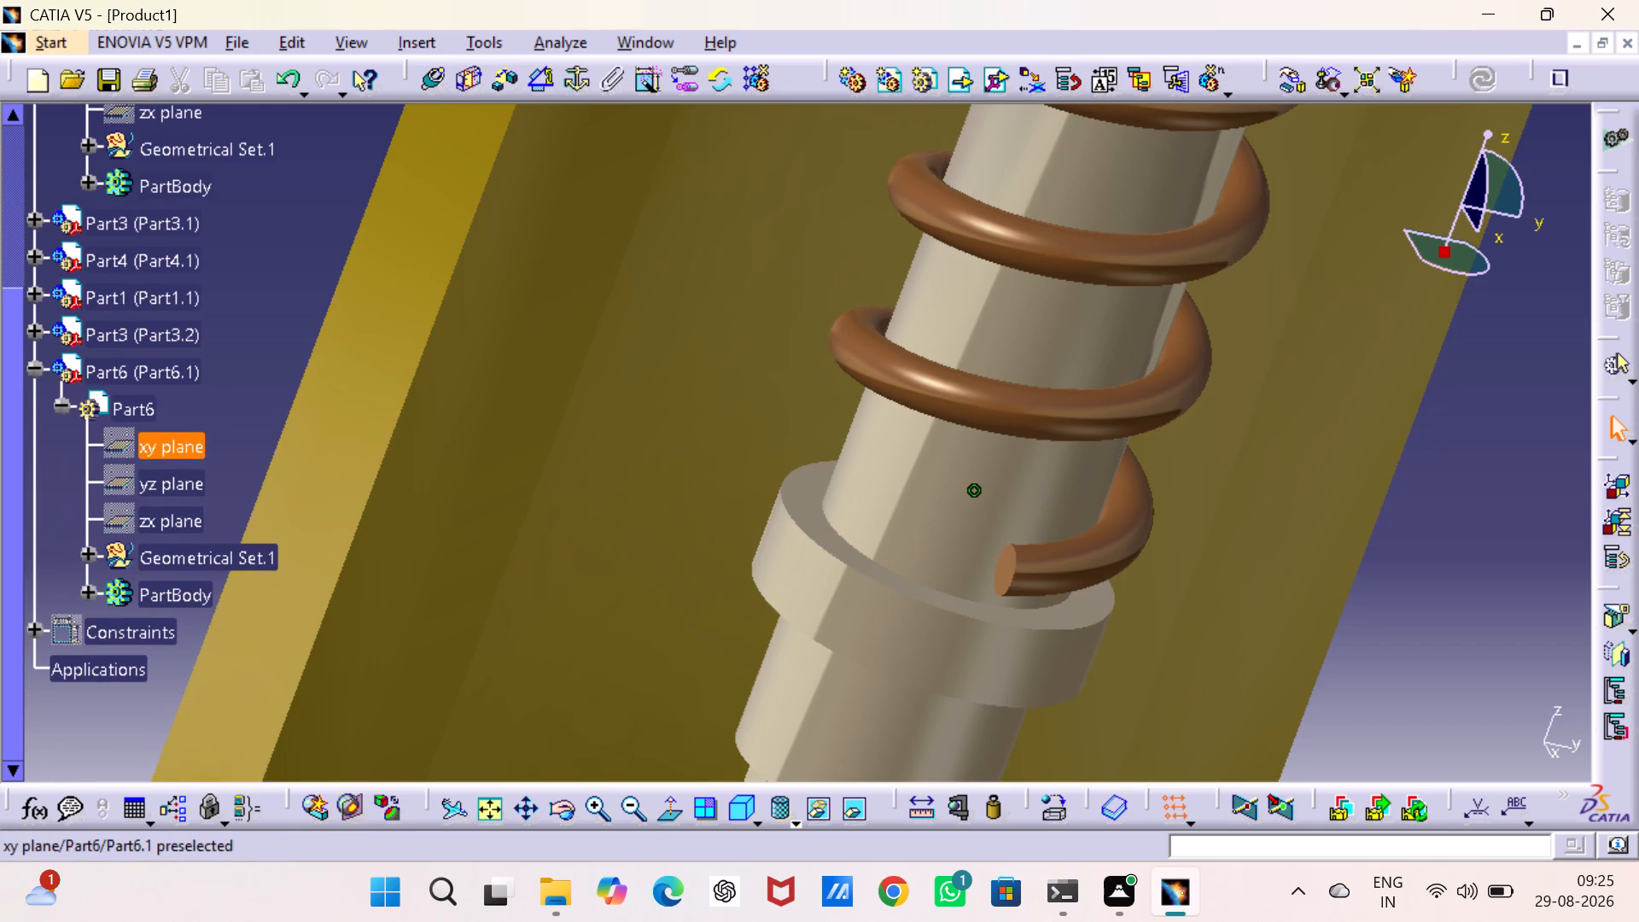
right_click(158, 448)
click(217, 537)
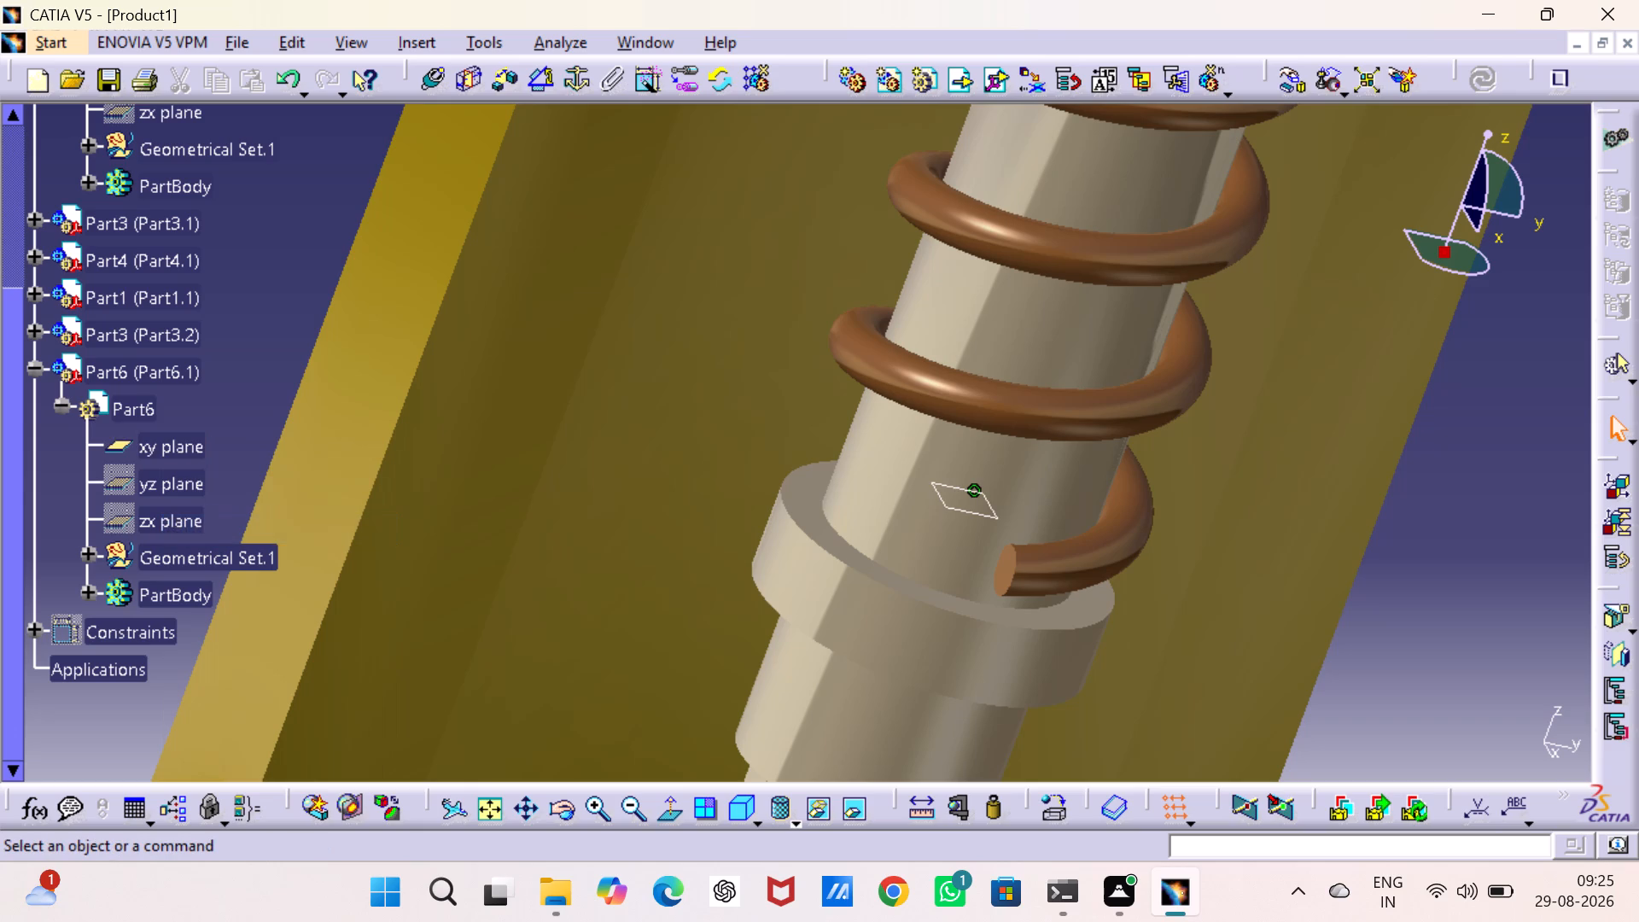
click(307, 213)
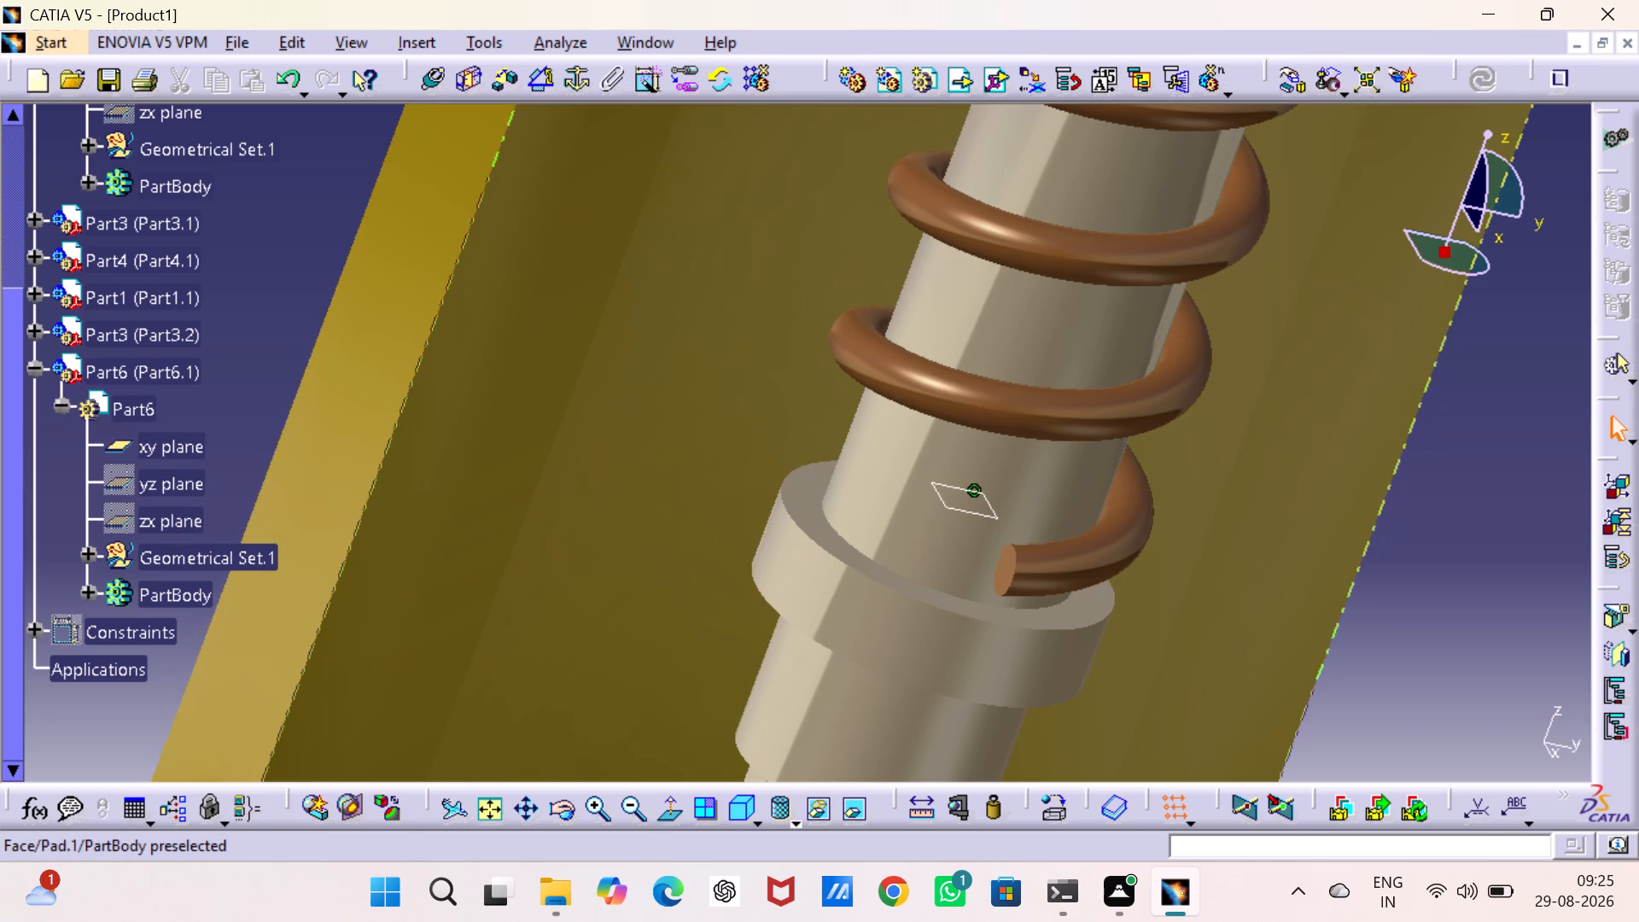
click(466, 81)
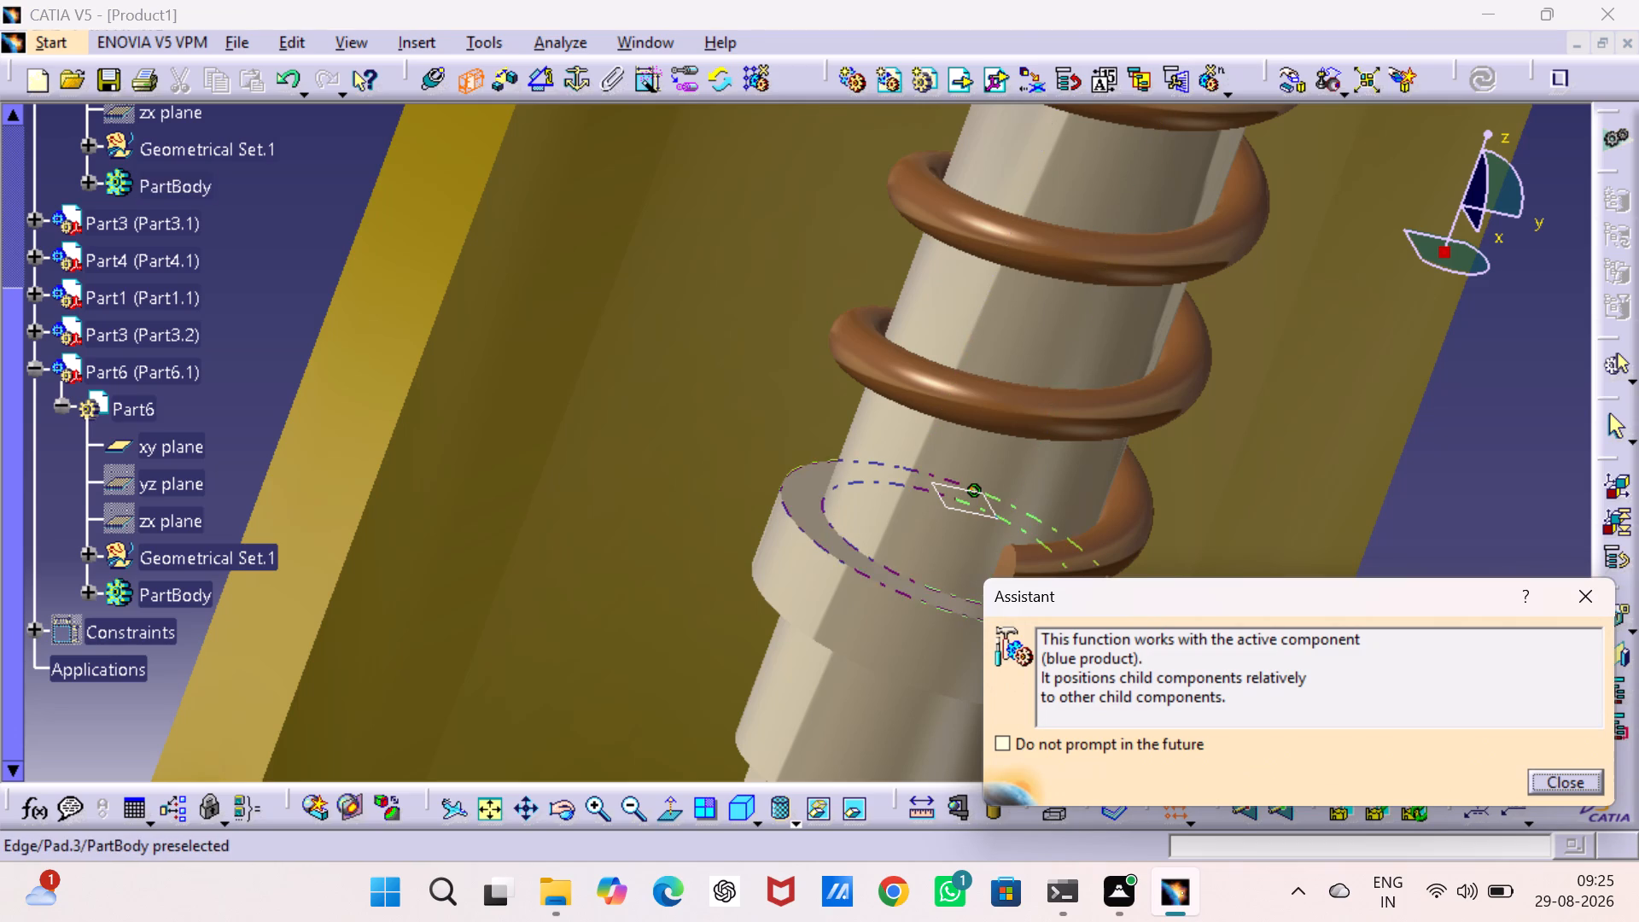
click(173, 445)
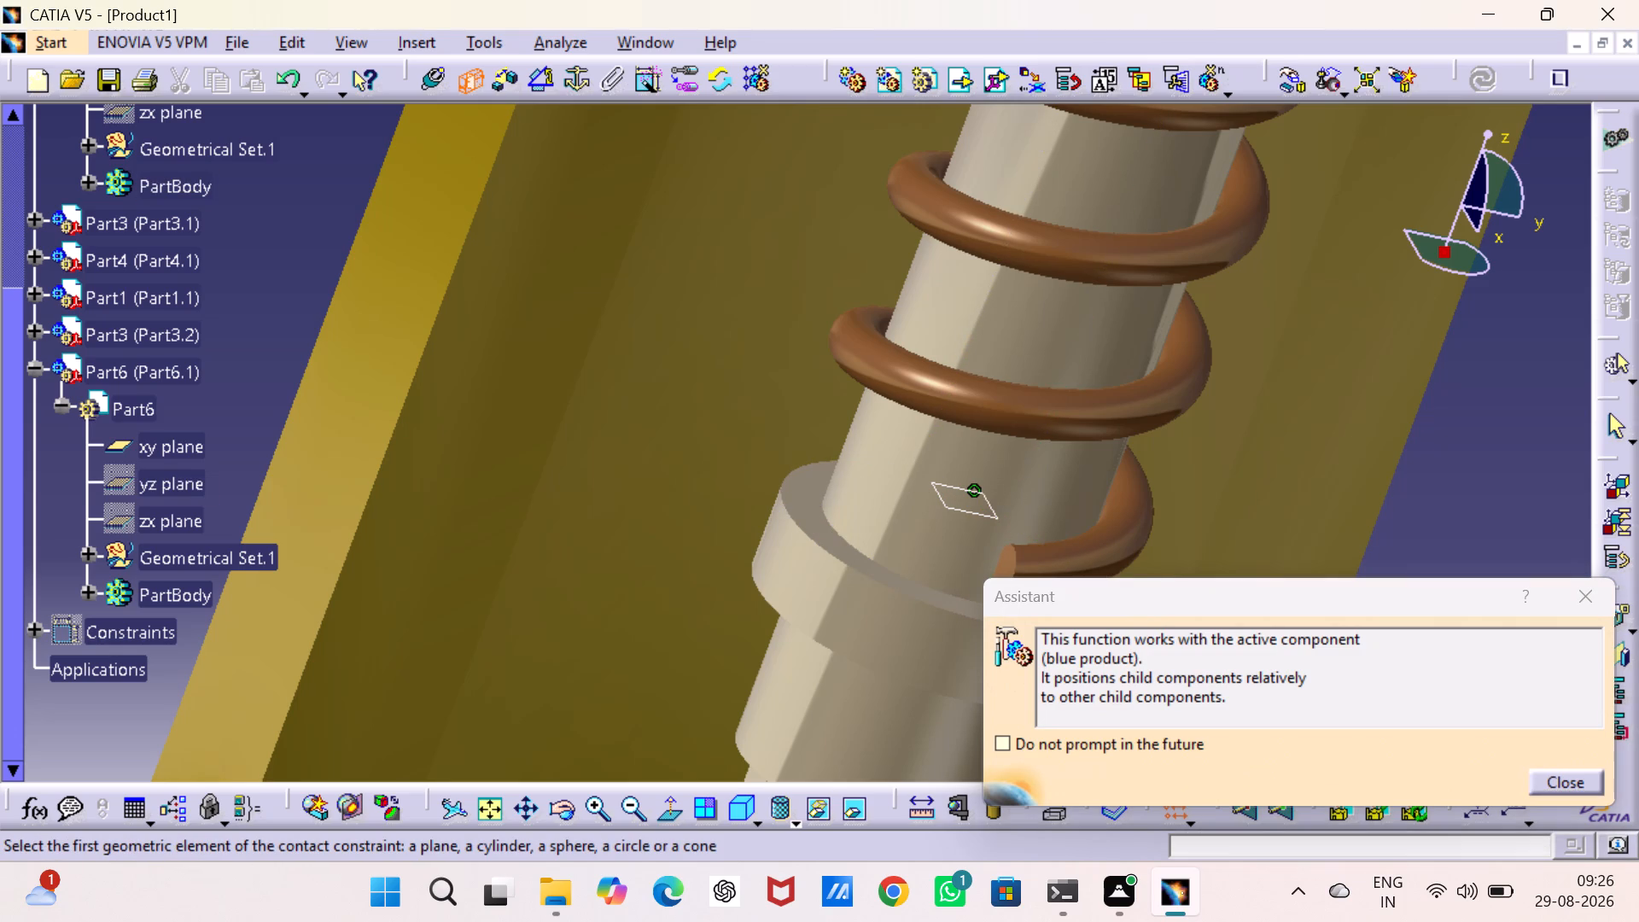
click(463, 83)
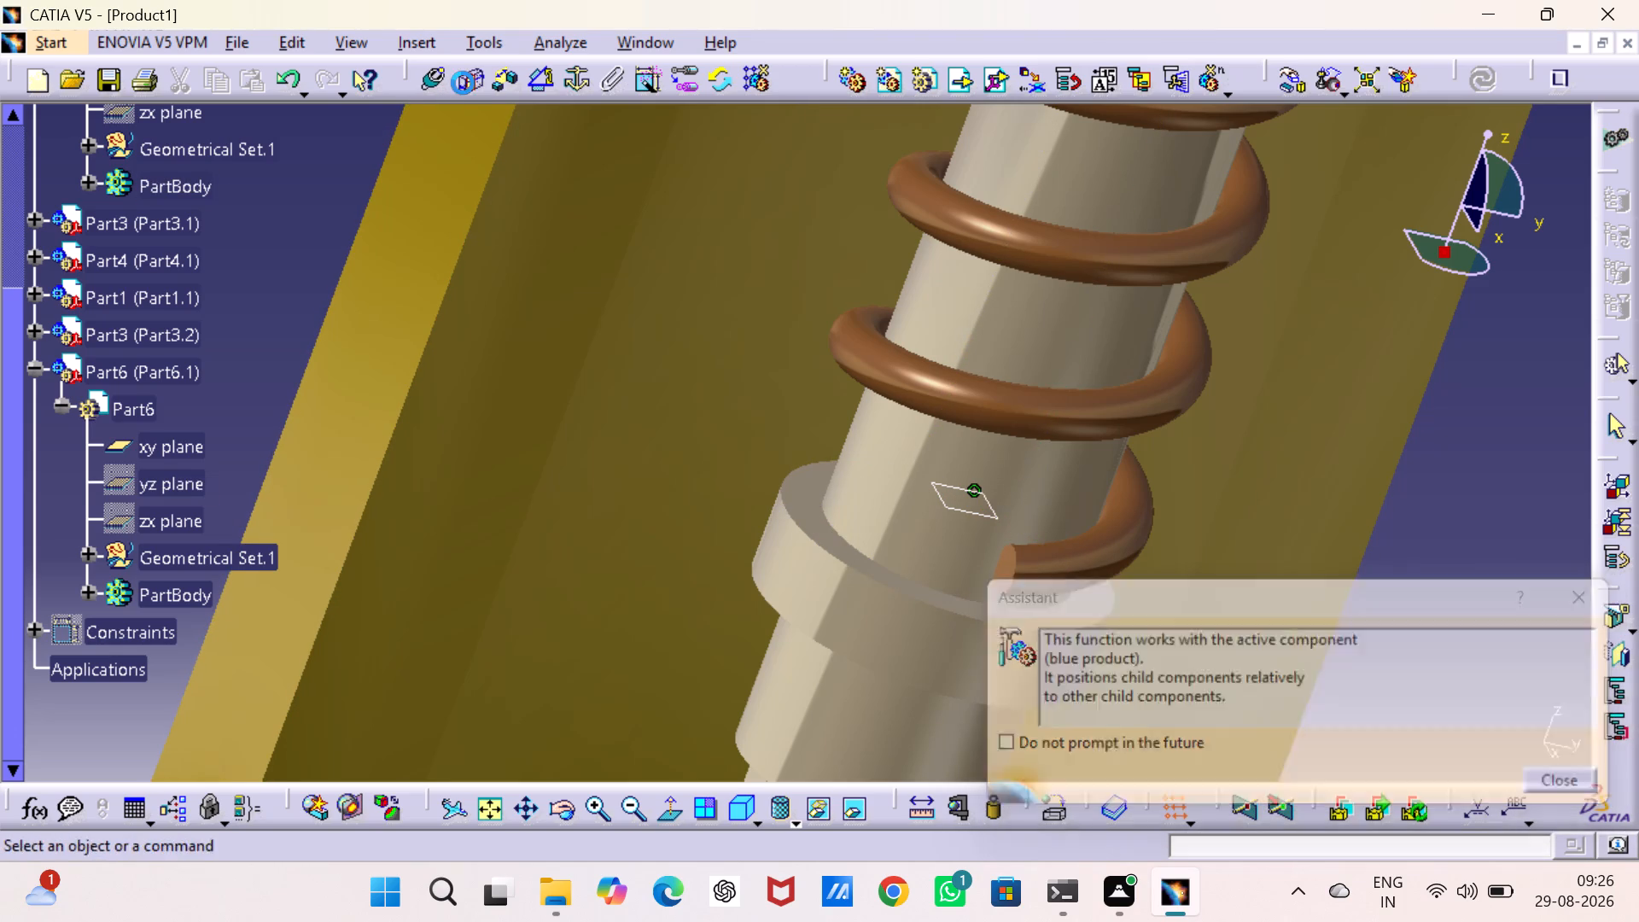
Add a 0 mm offset constraint, Same orientation, between Part6's xy plane and the top face of the rod's collar, and update the assembly.
click(510, 71)
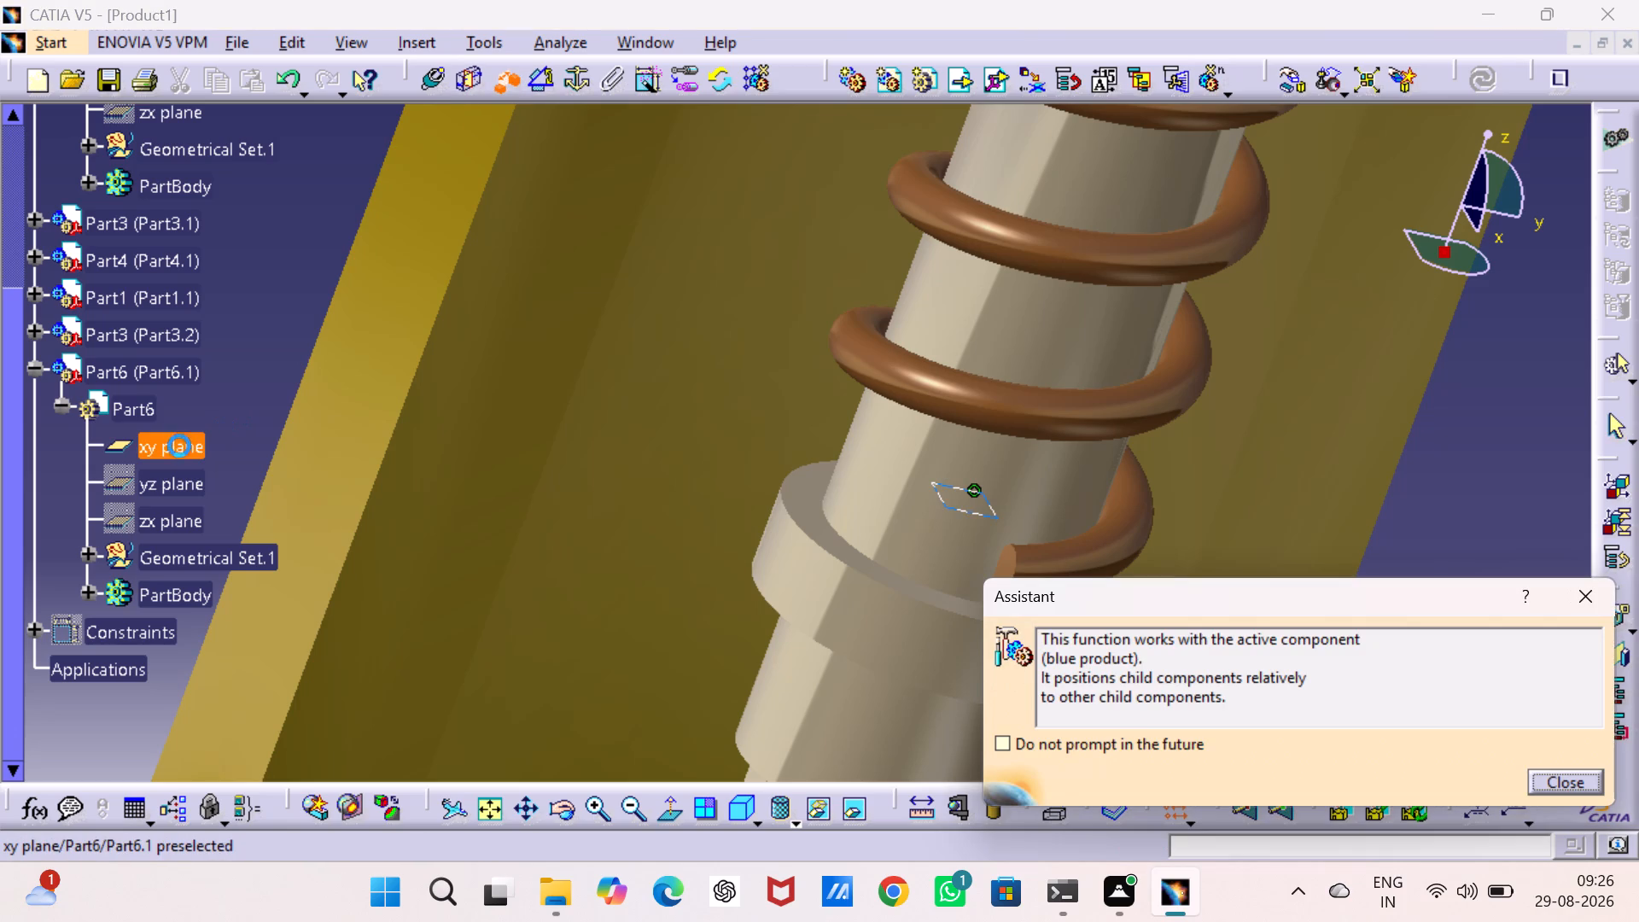
click(179, 447)
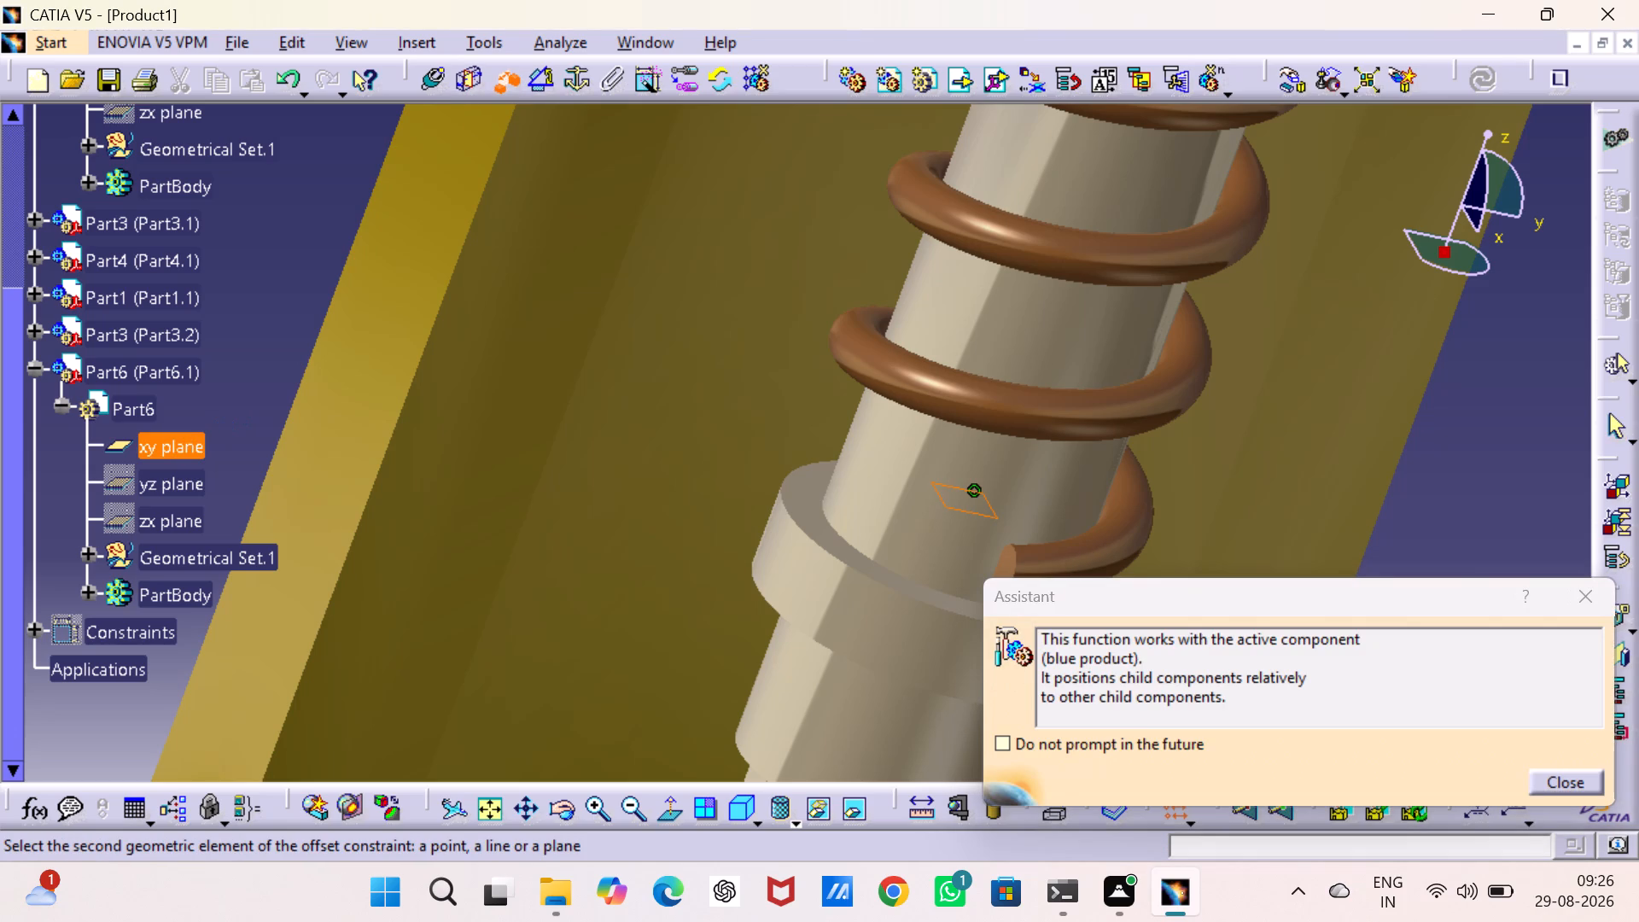
click(819, 515)
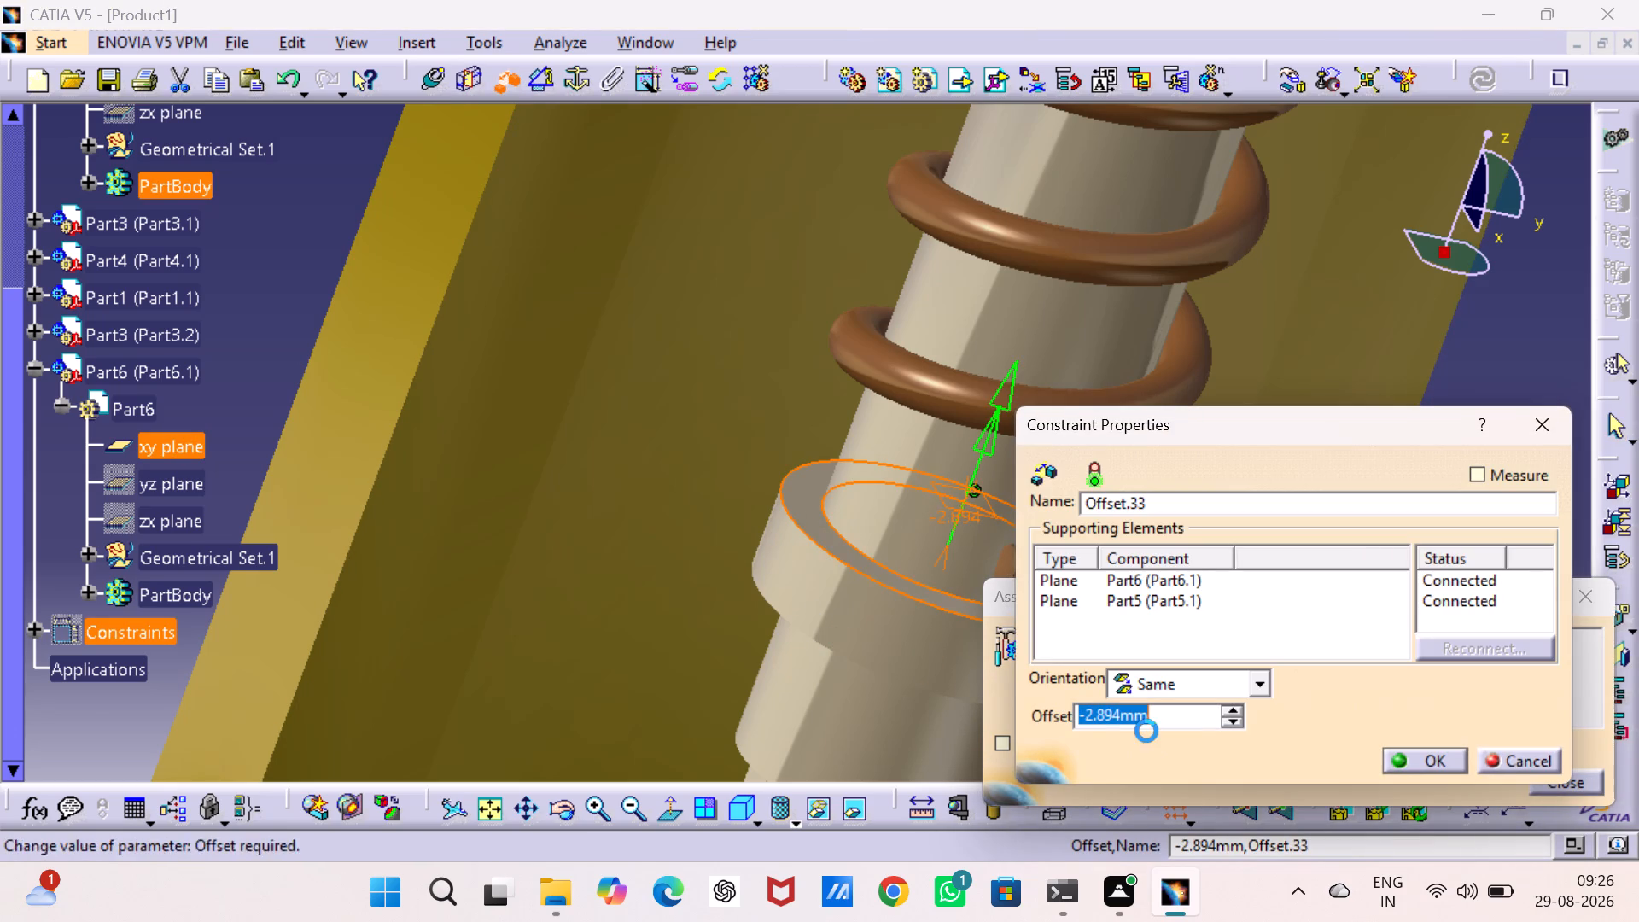
key(0)
key(Return)
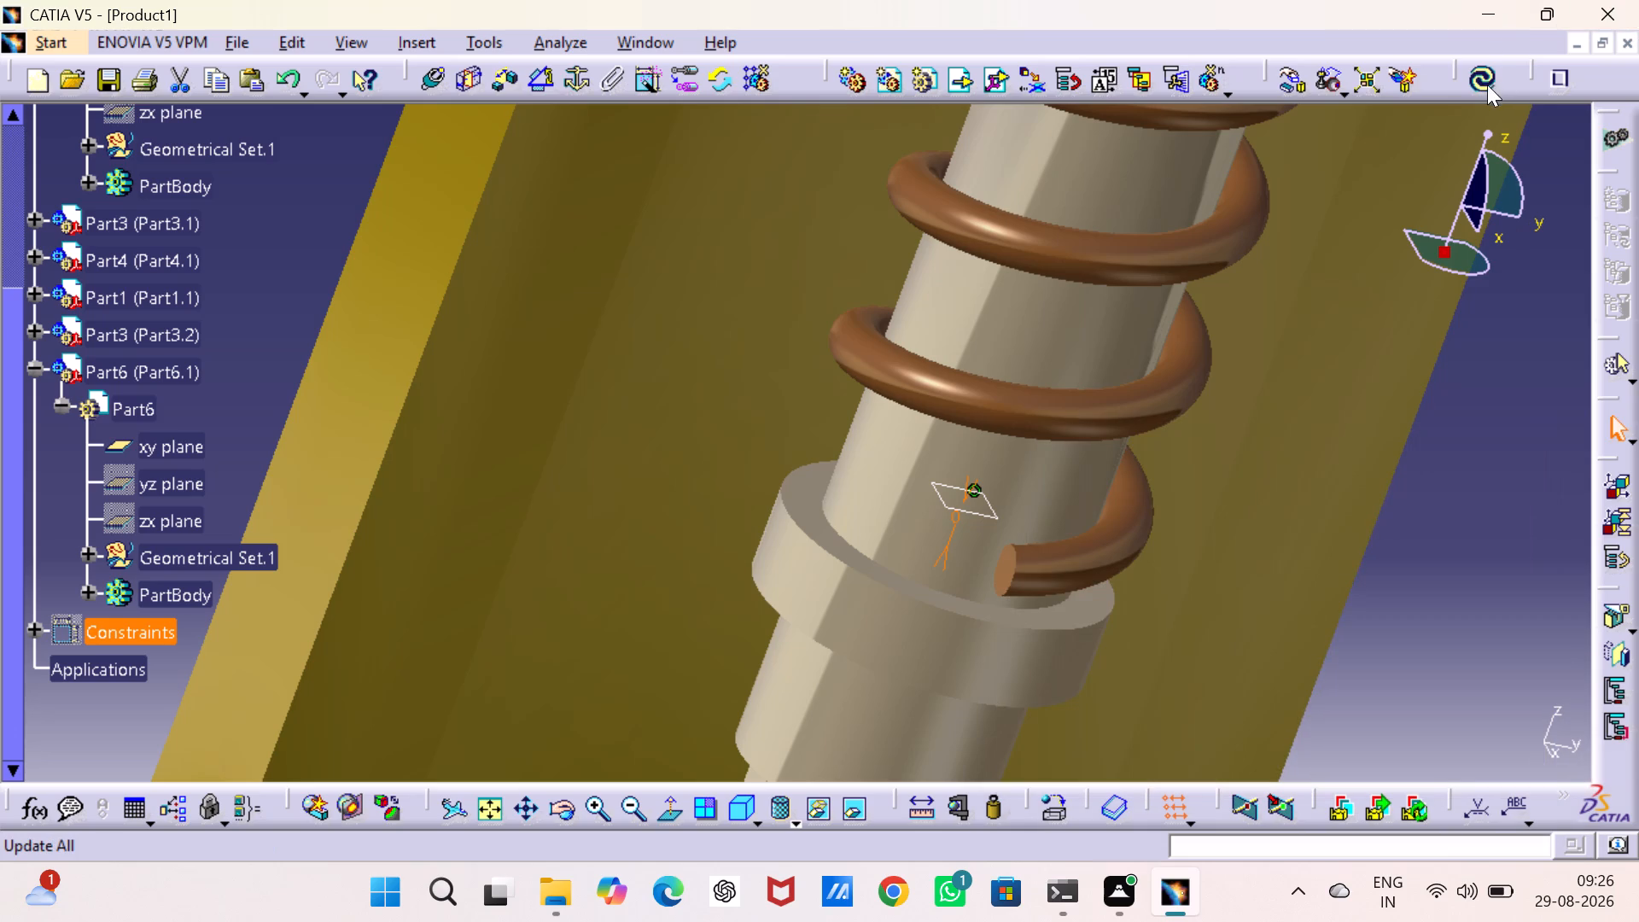
click(1487, 85)
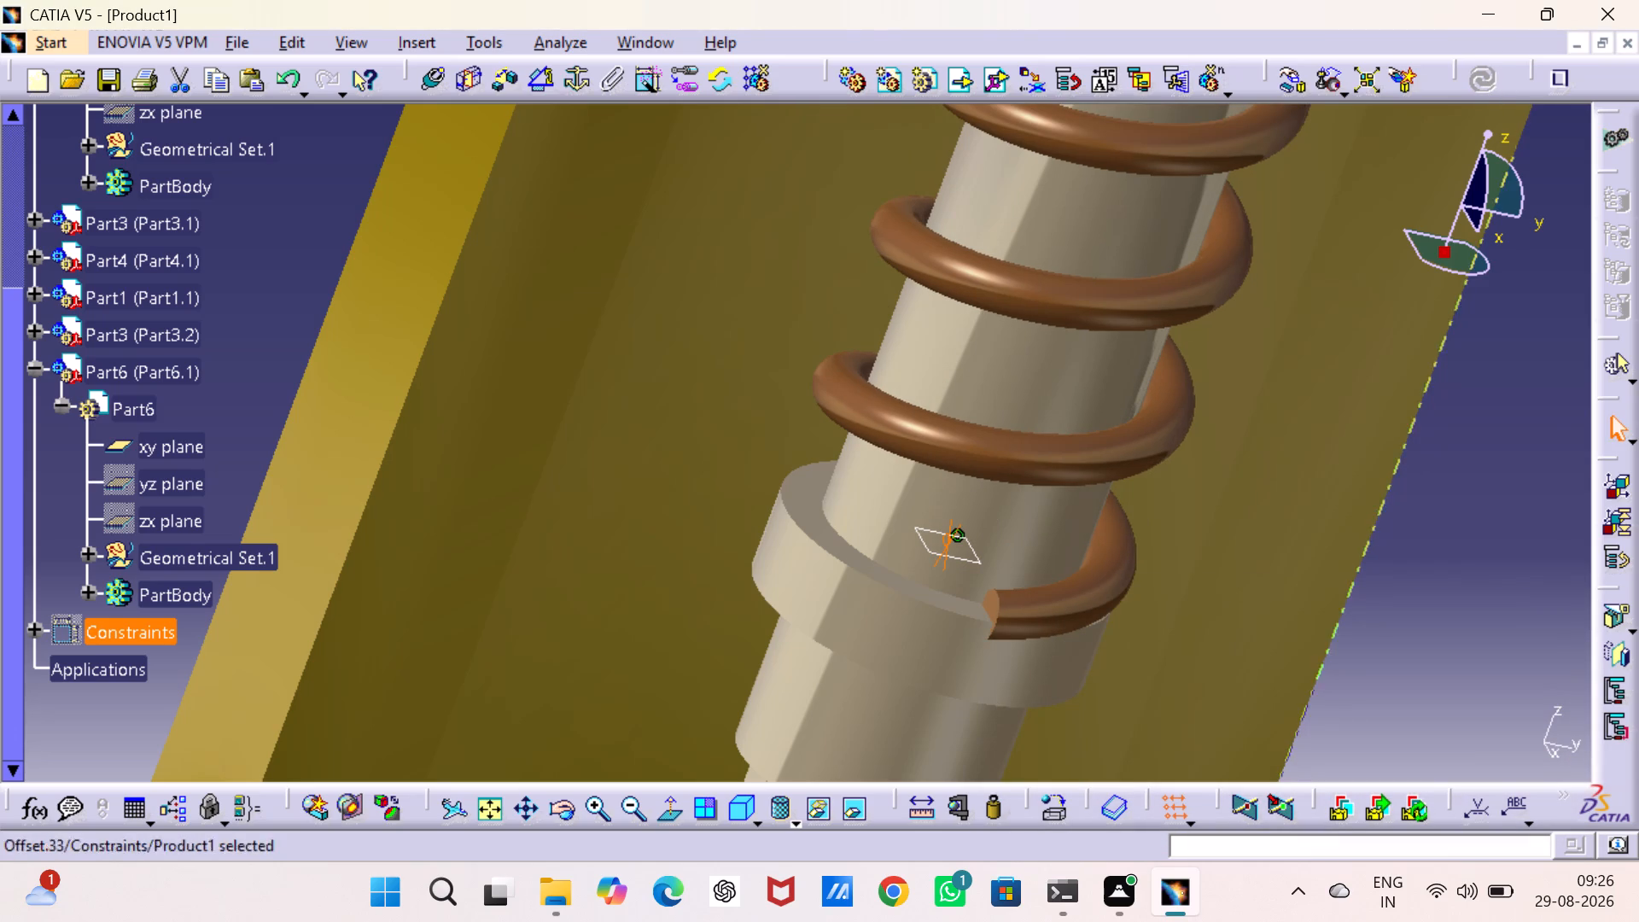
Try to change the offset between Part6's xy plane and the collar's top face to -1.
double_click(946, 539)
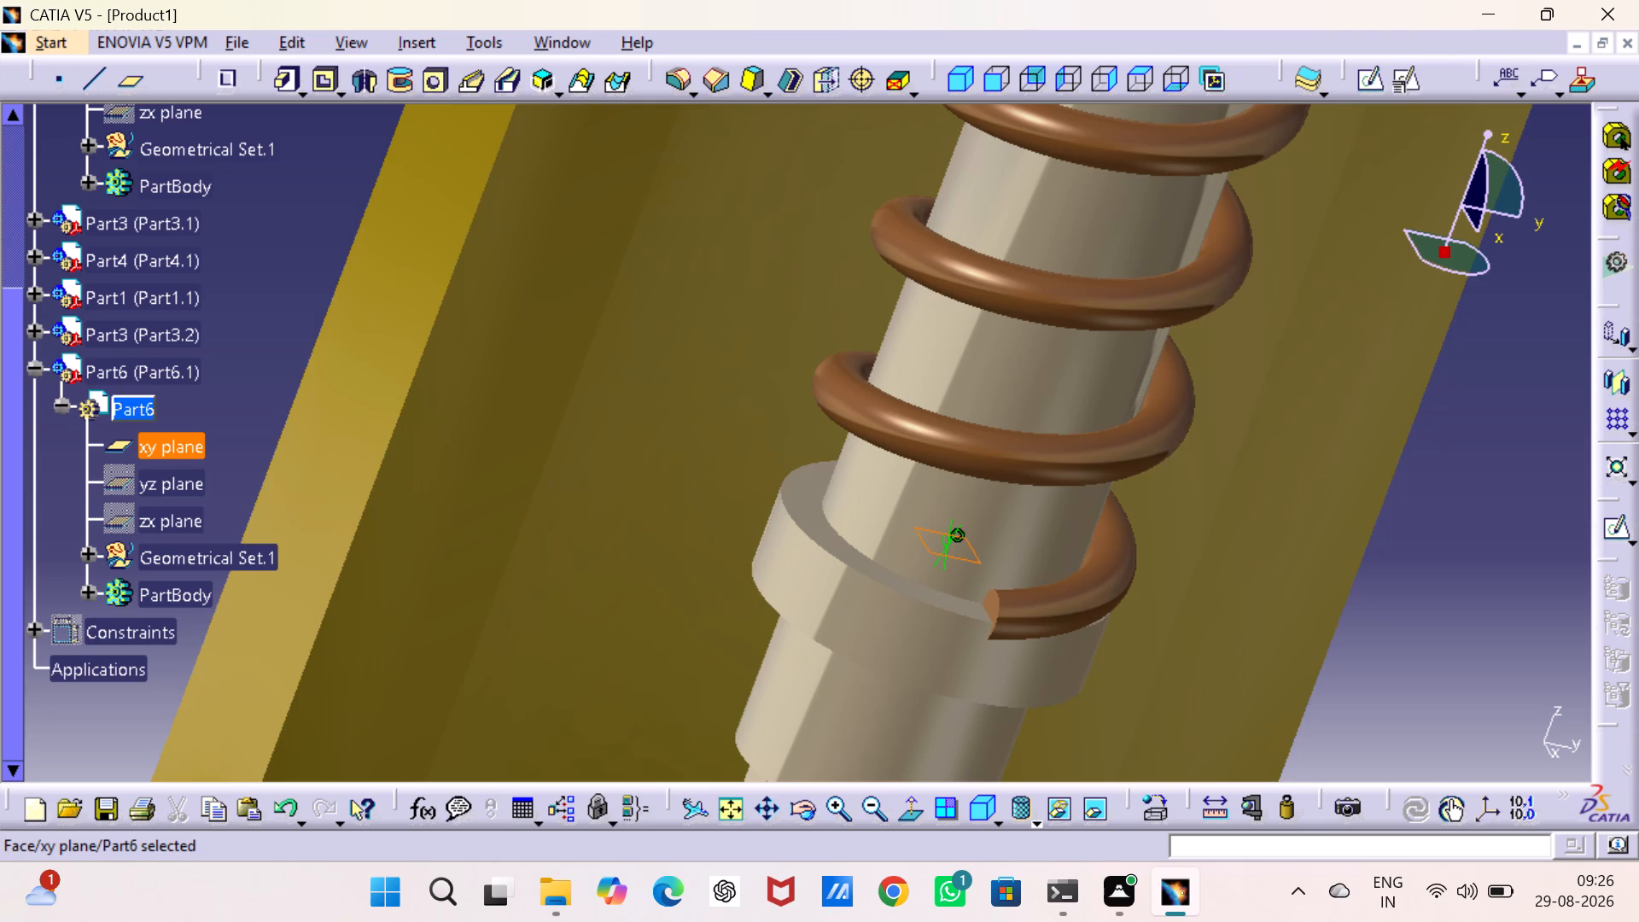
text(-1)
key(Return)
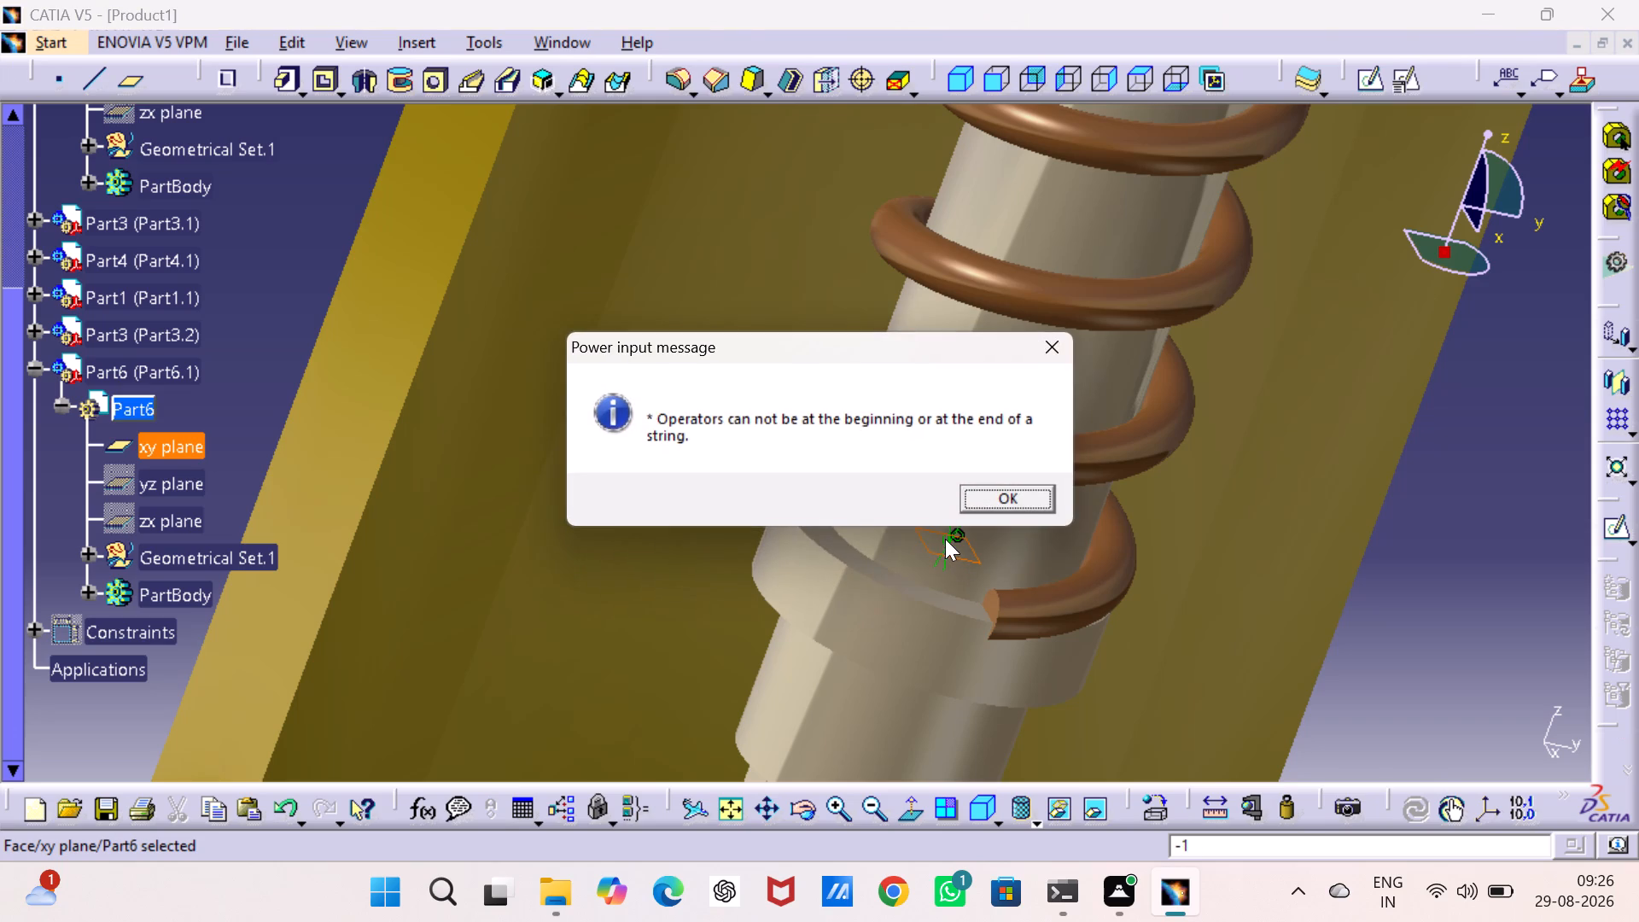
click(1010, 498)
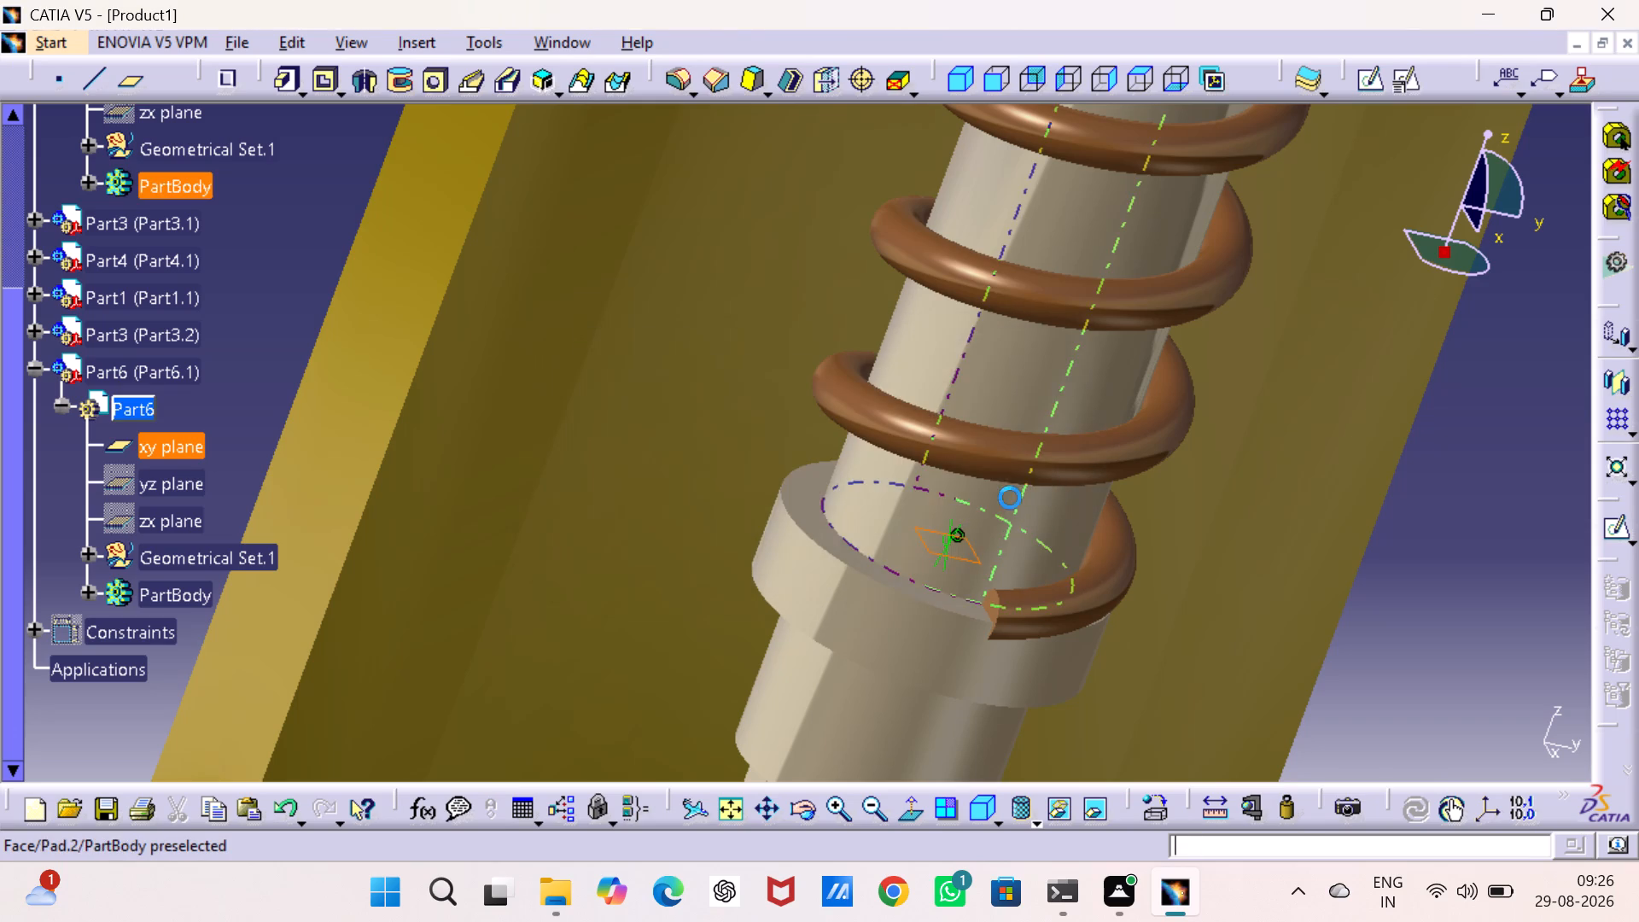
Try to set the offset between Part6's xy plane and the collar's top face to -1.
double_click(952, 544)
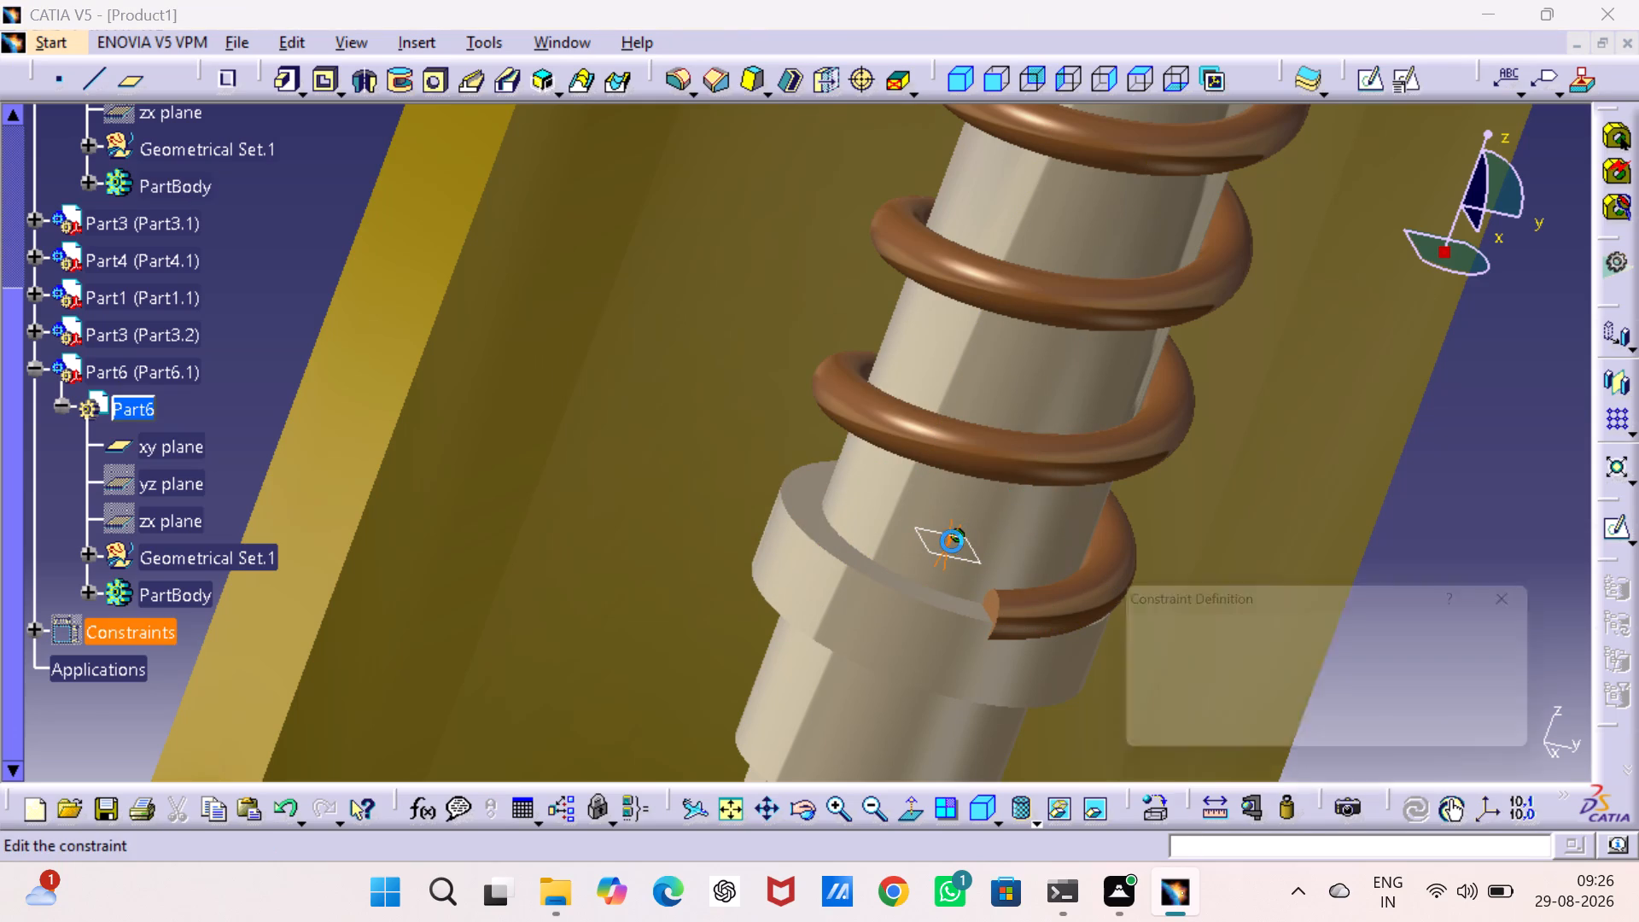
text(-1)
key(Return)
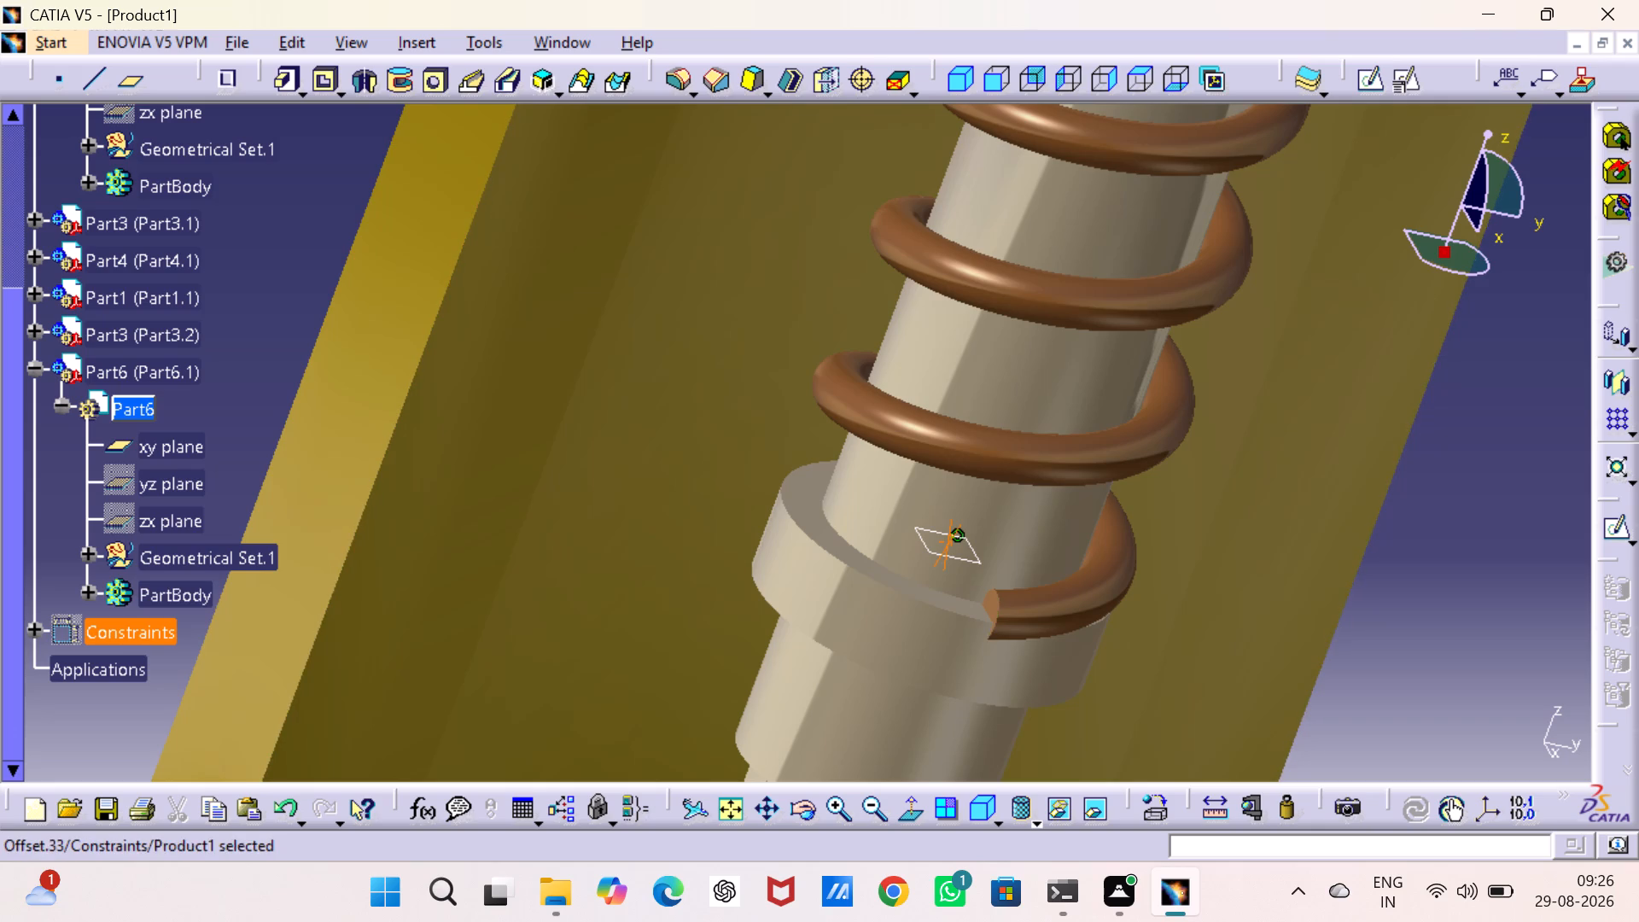
Clear the selection and switch Product1 to the Assembly Design workbench.
scroll(162, 349, up, 8)
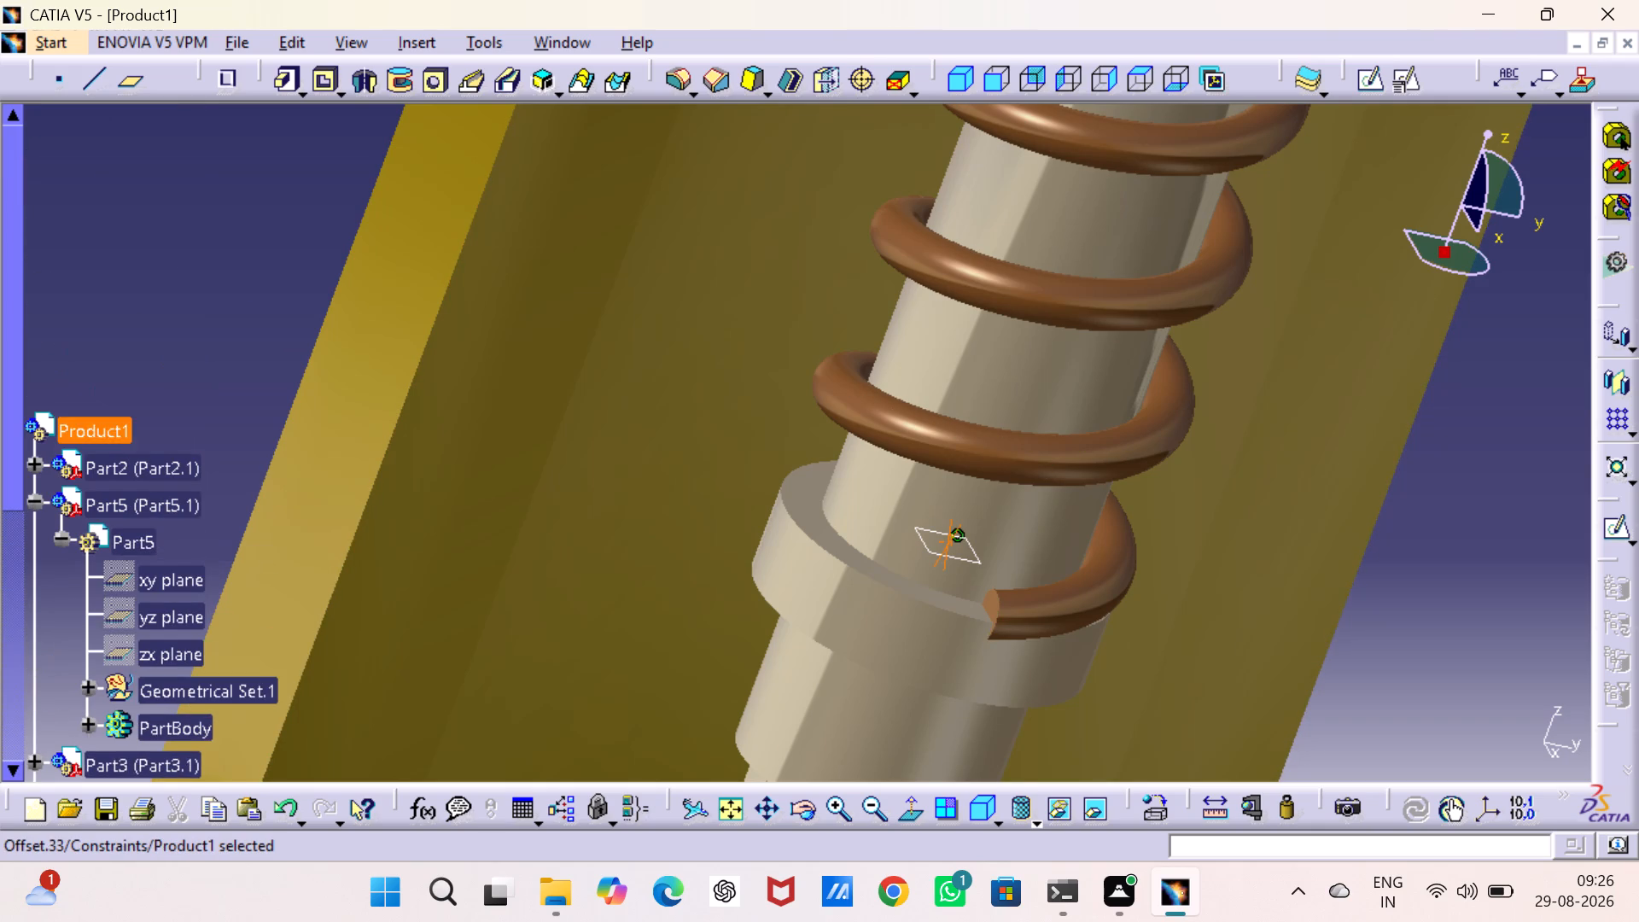
scroll(693, 432, down, 3)
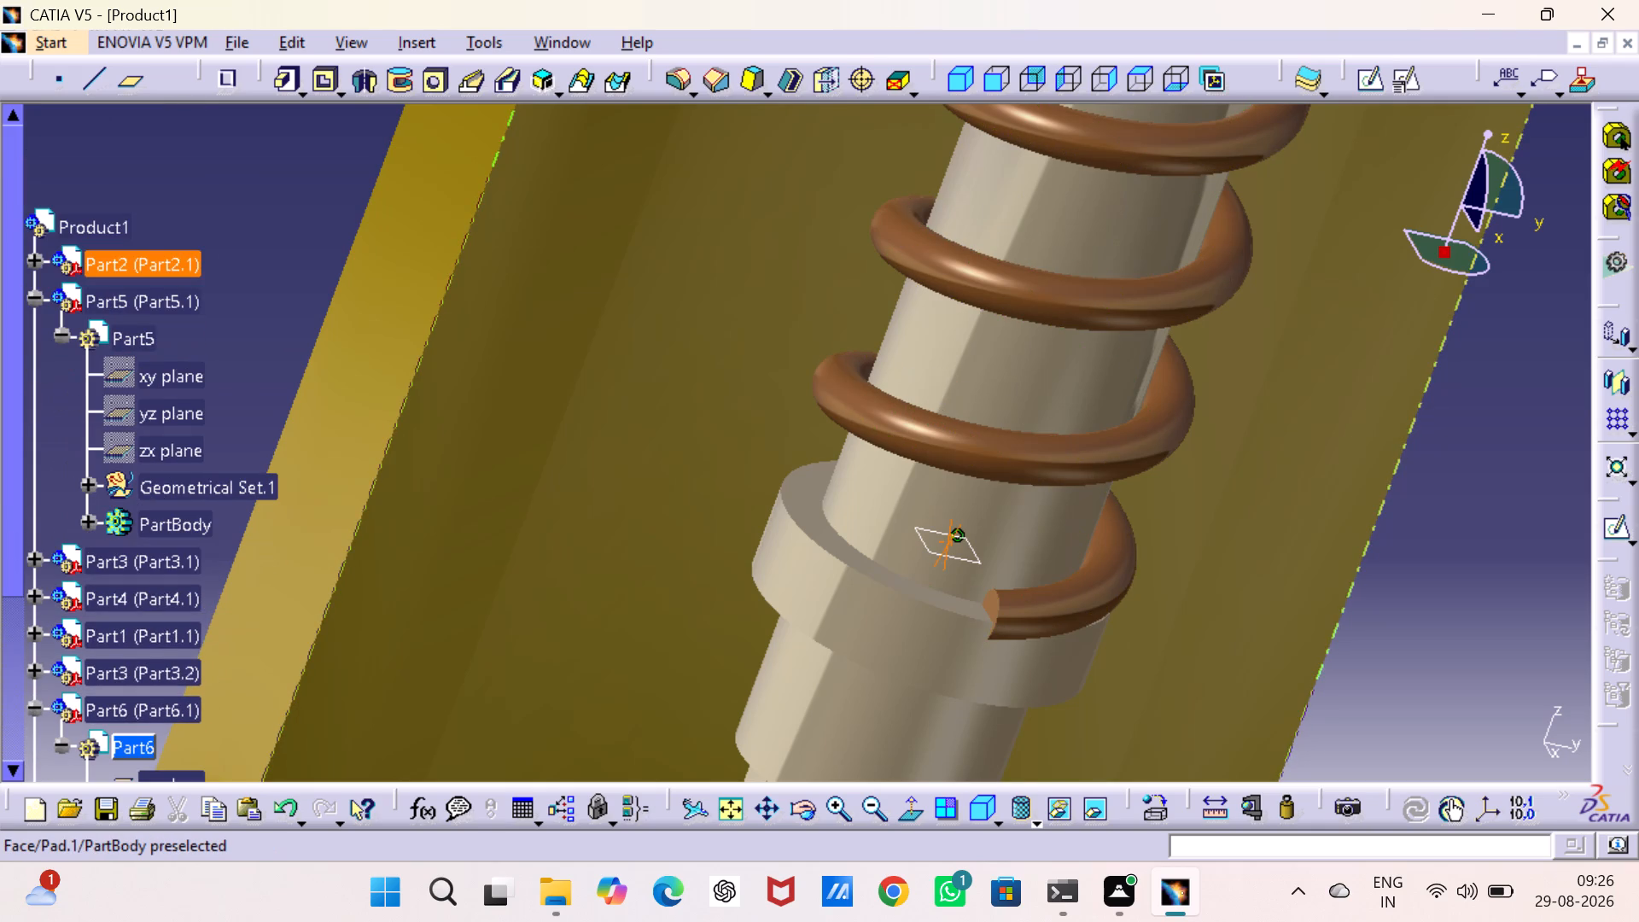
double_click(1481, 493)
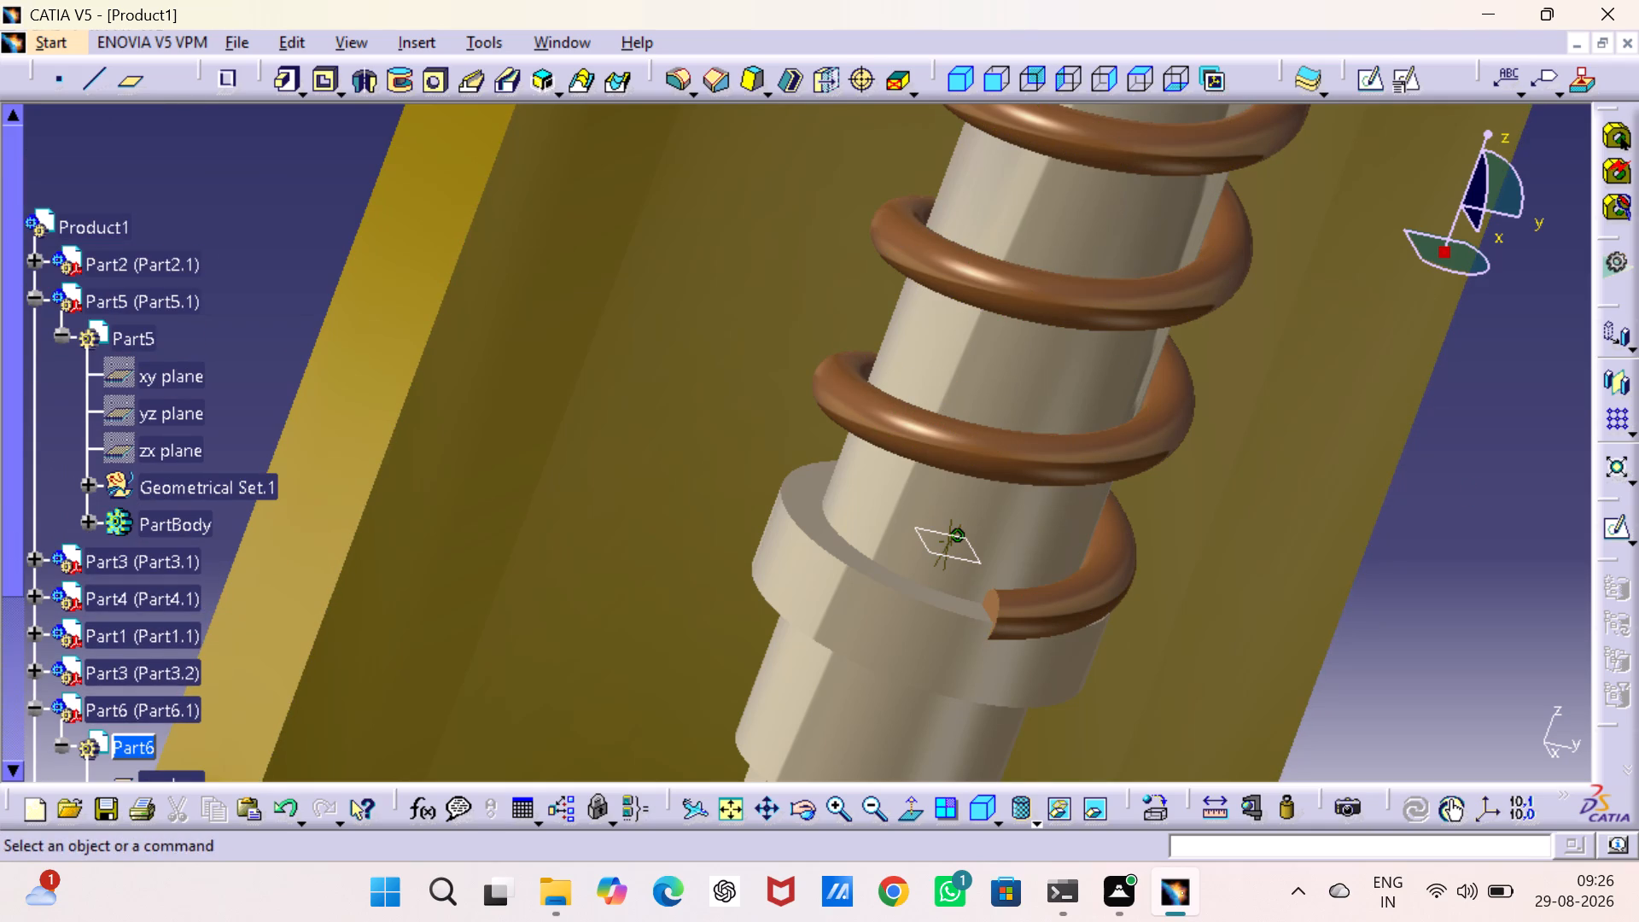
click(62, 34)
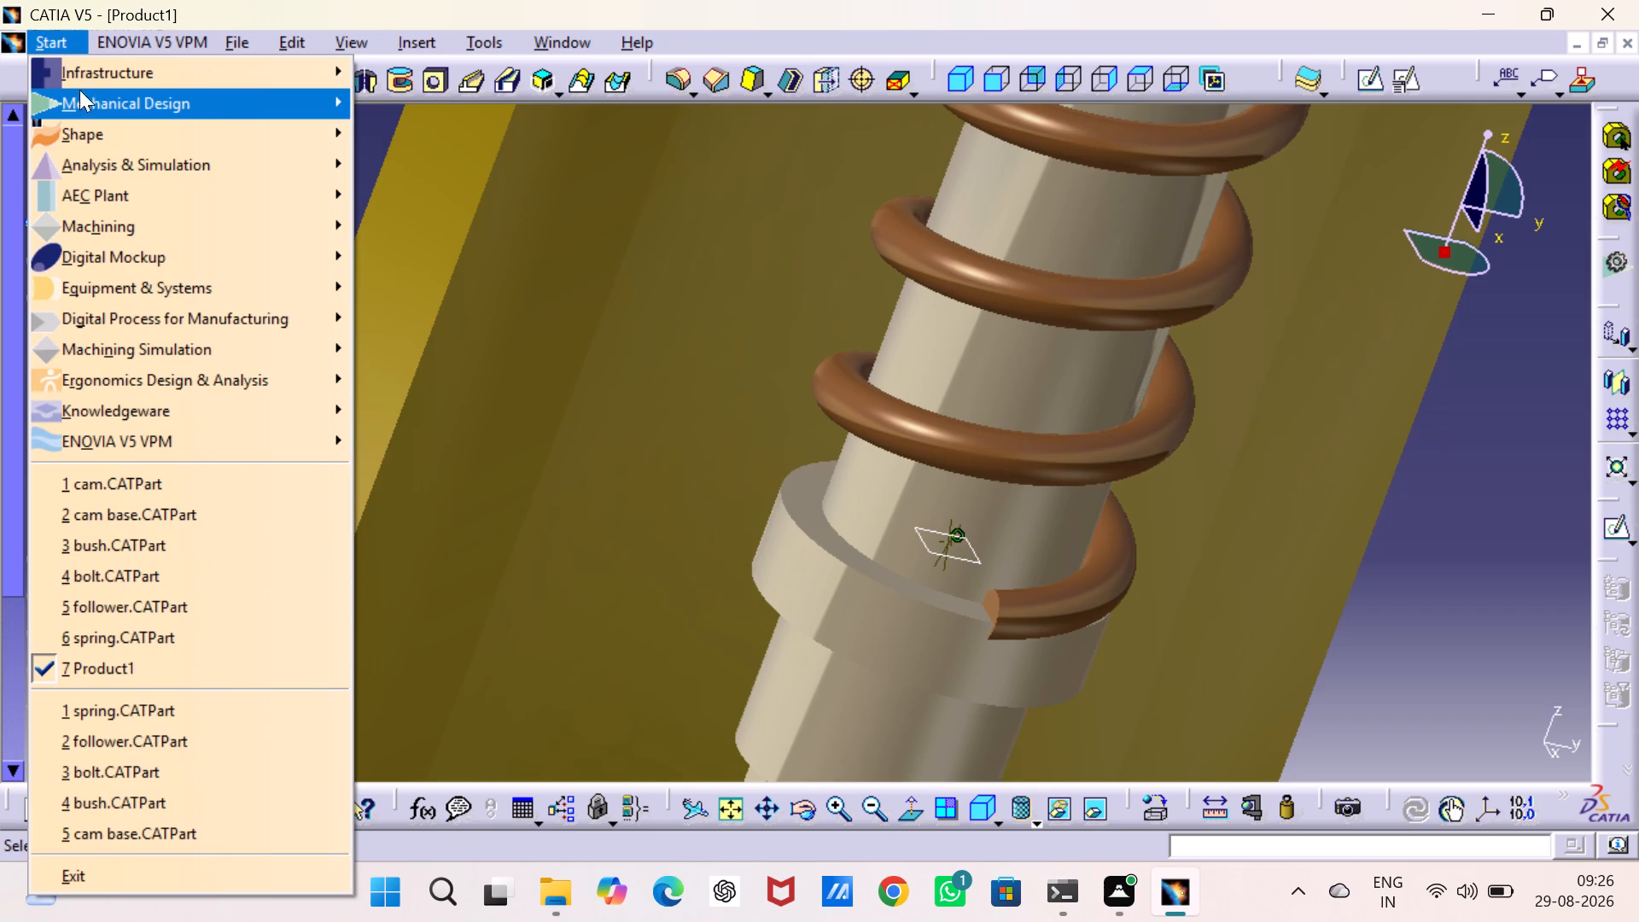
click(424, 132)
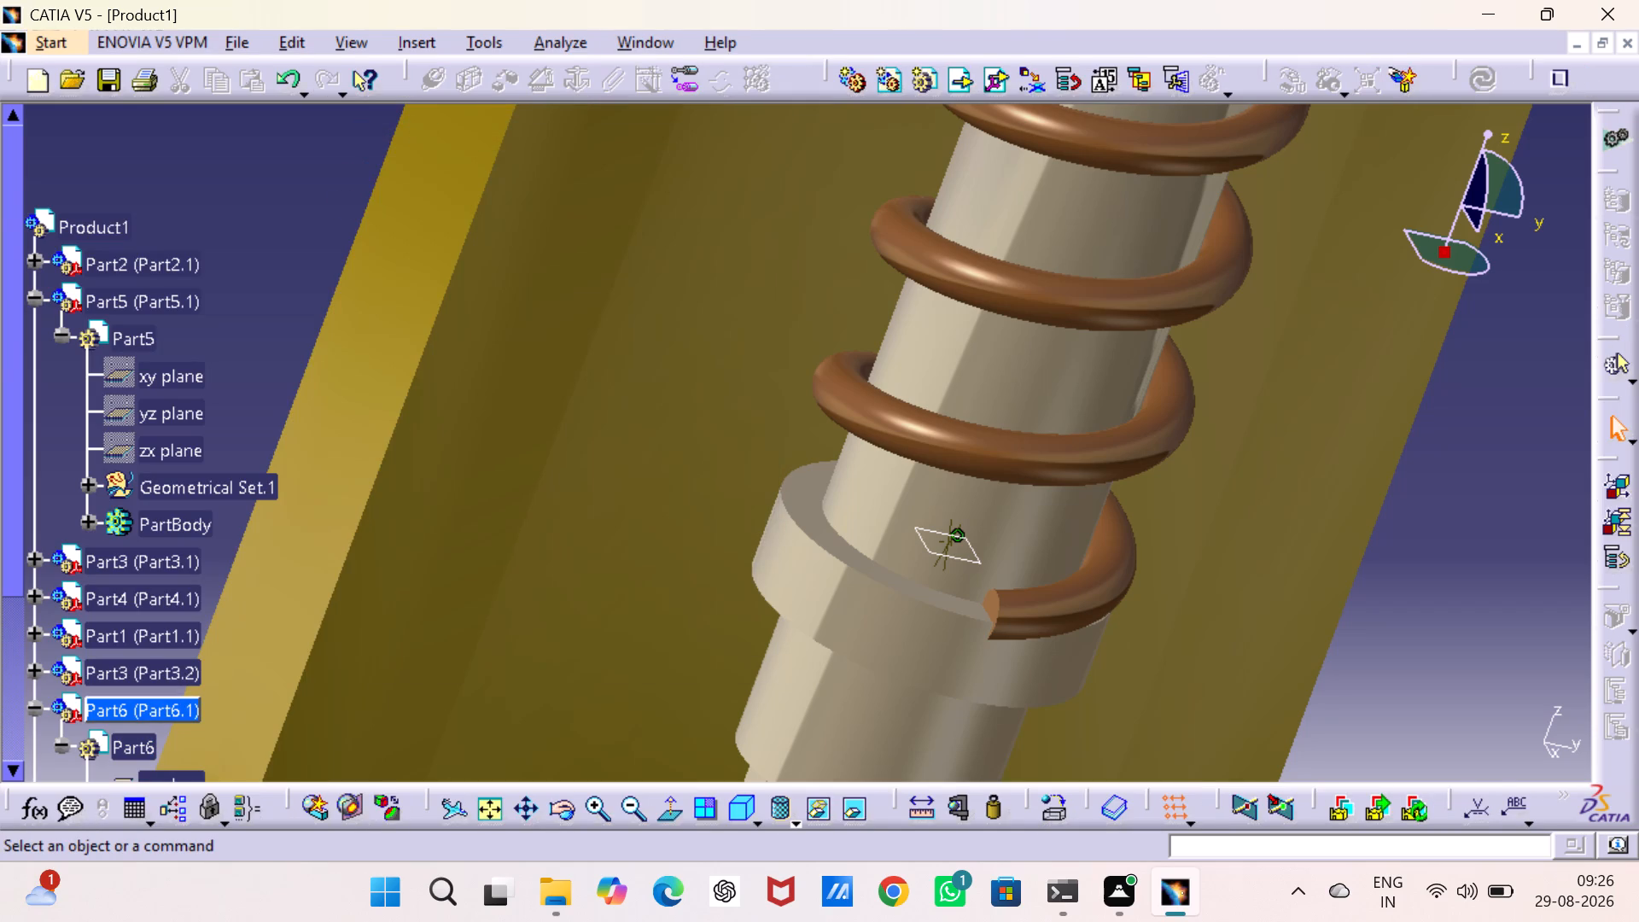
Select the offset constraint between Part6's xy plane and the top face of the rod's collar.
click(950, 544)
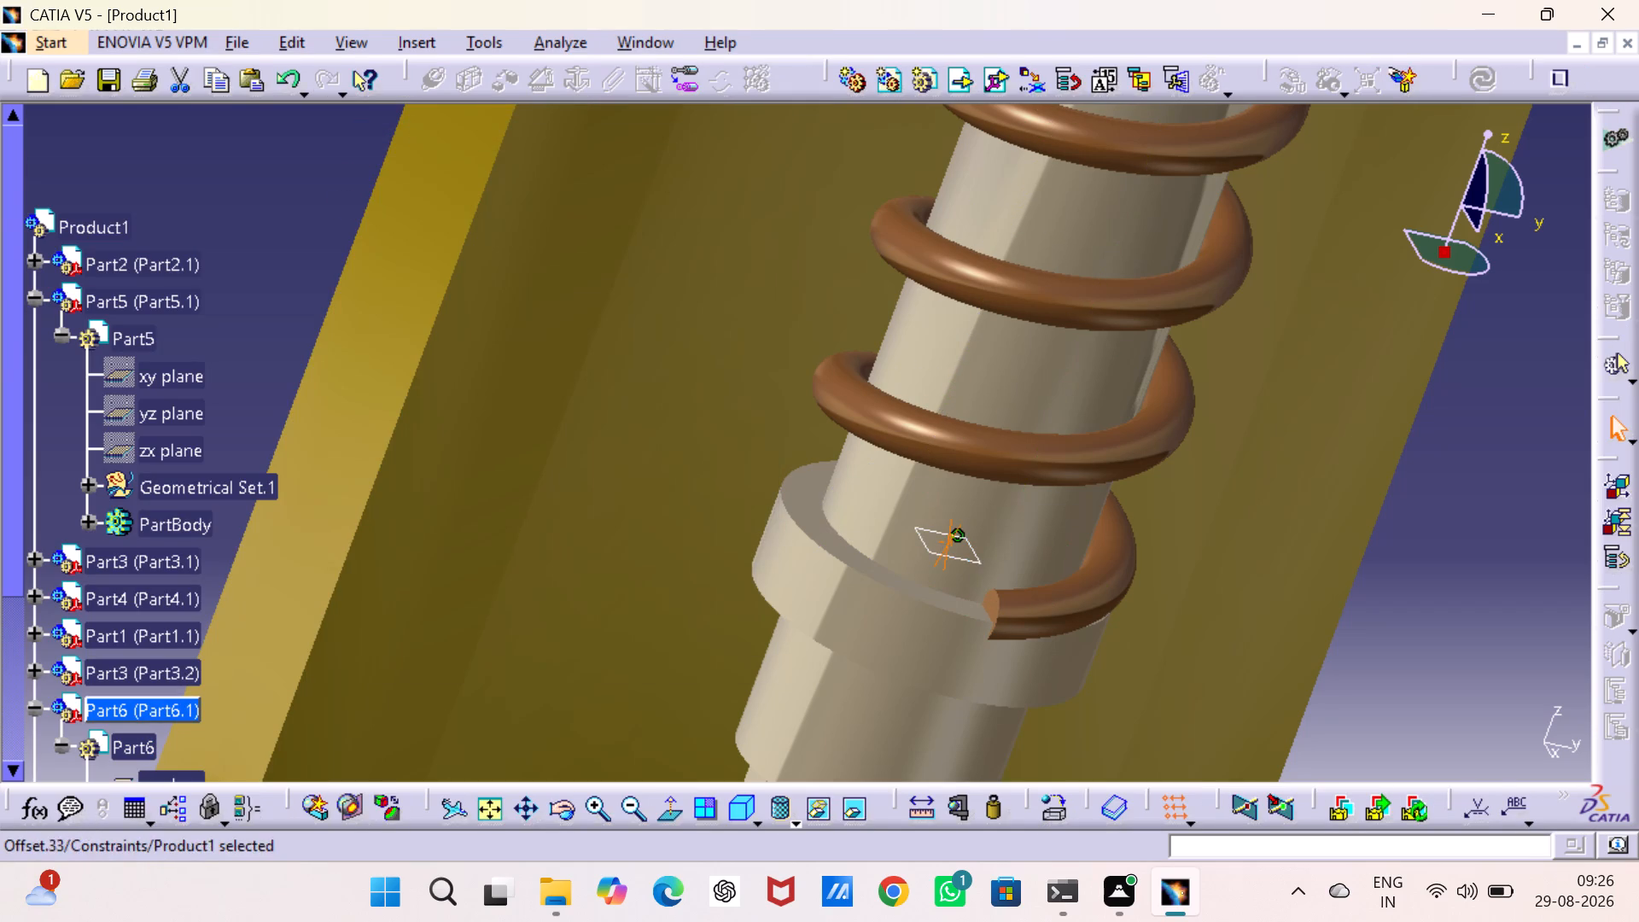
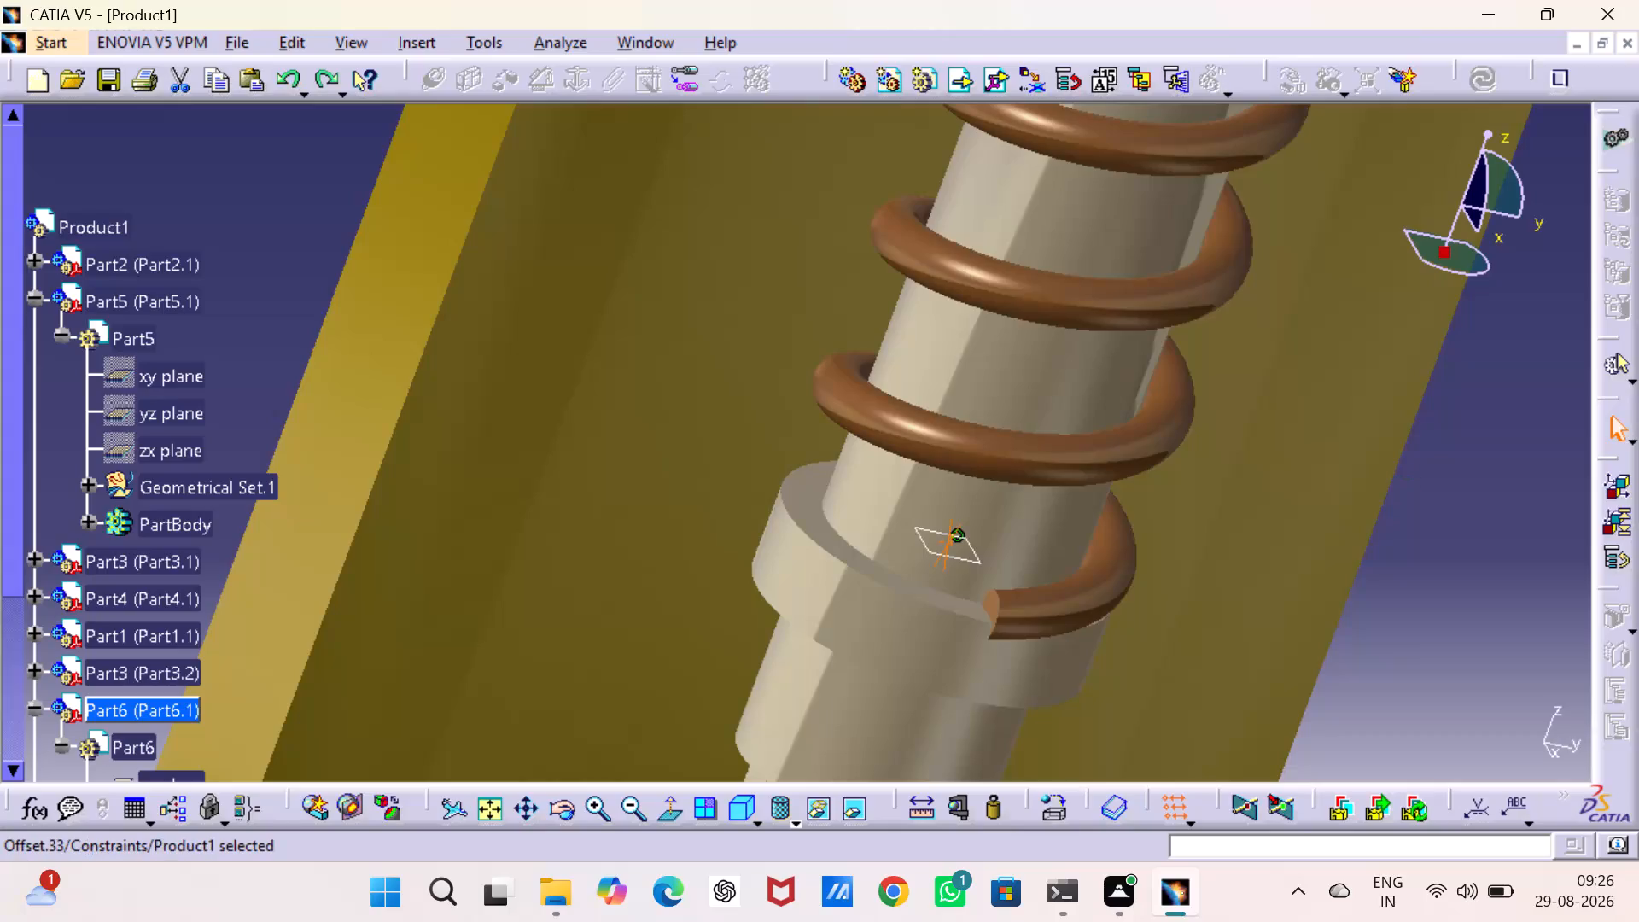
Undo the last two changes and update the Product1 assembly so the spring follows its constraints.
key(ctrl+z)
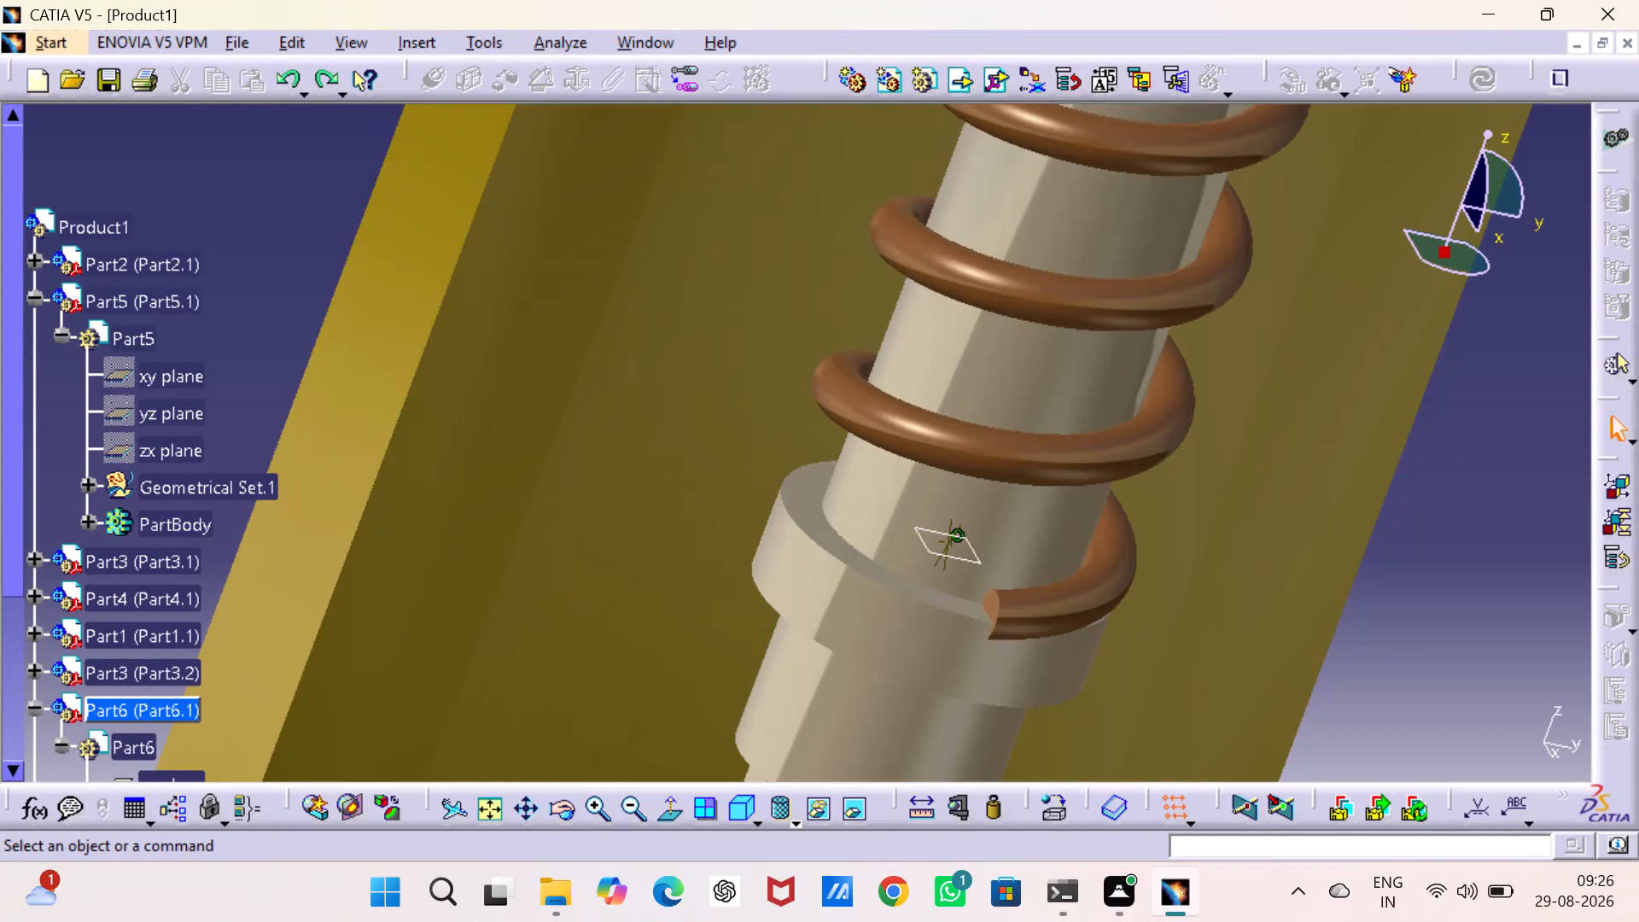
key(ctrl+z)
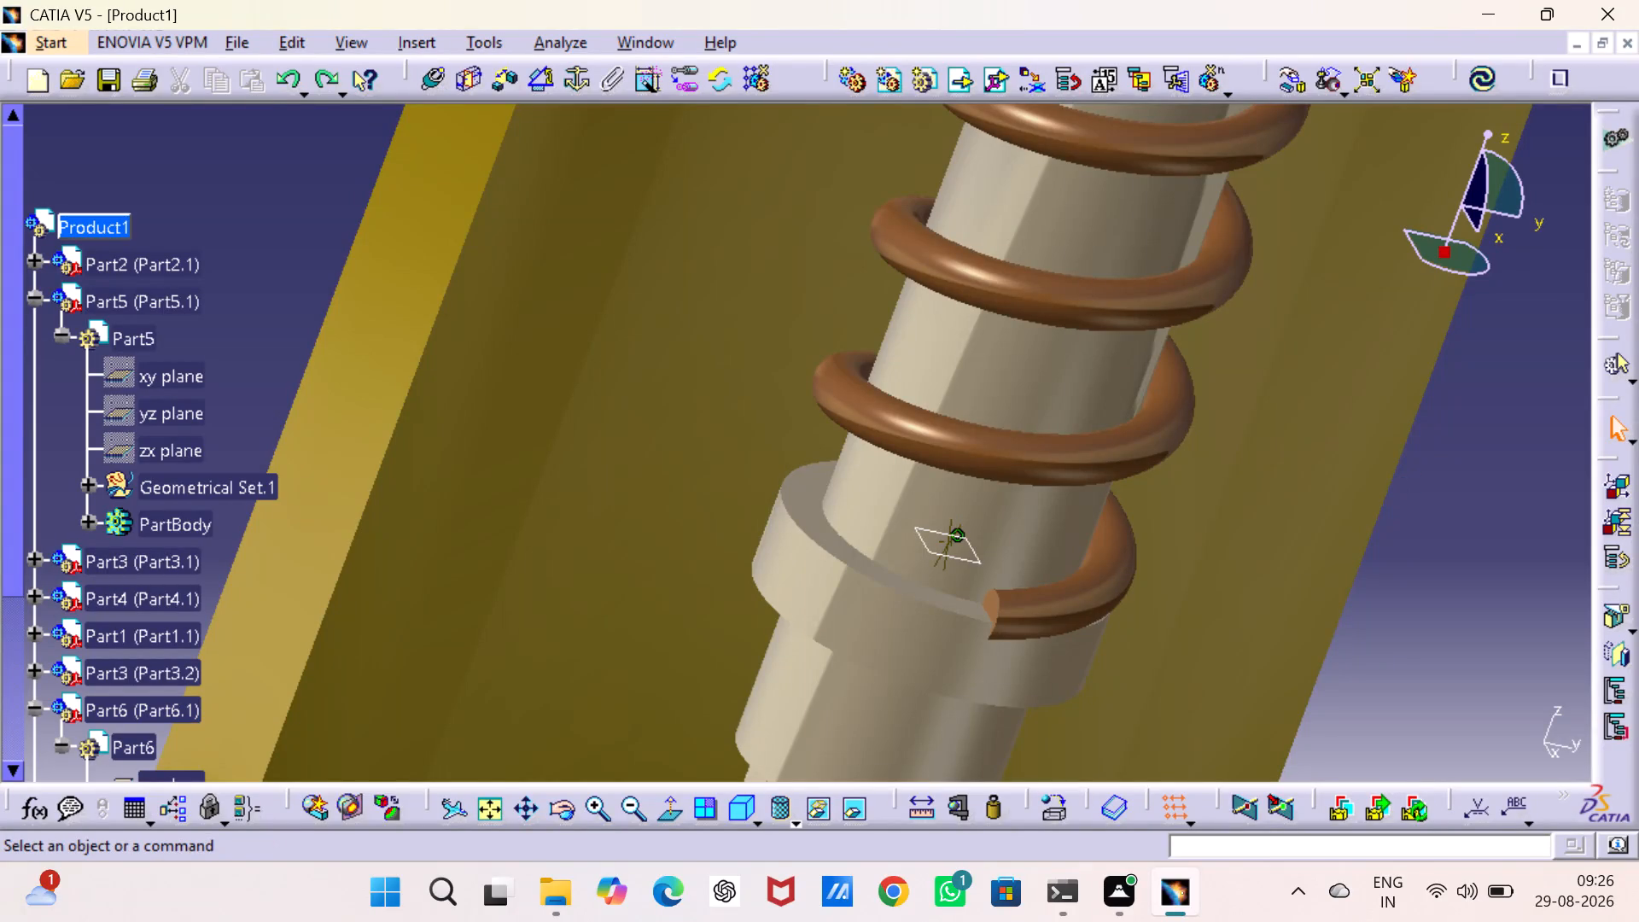
click(1481, 86)
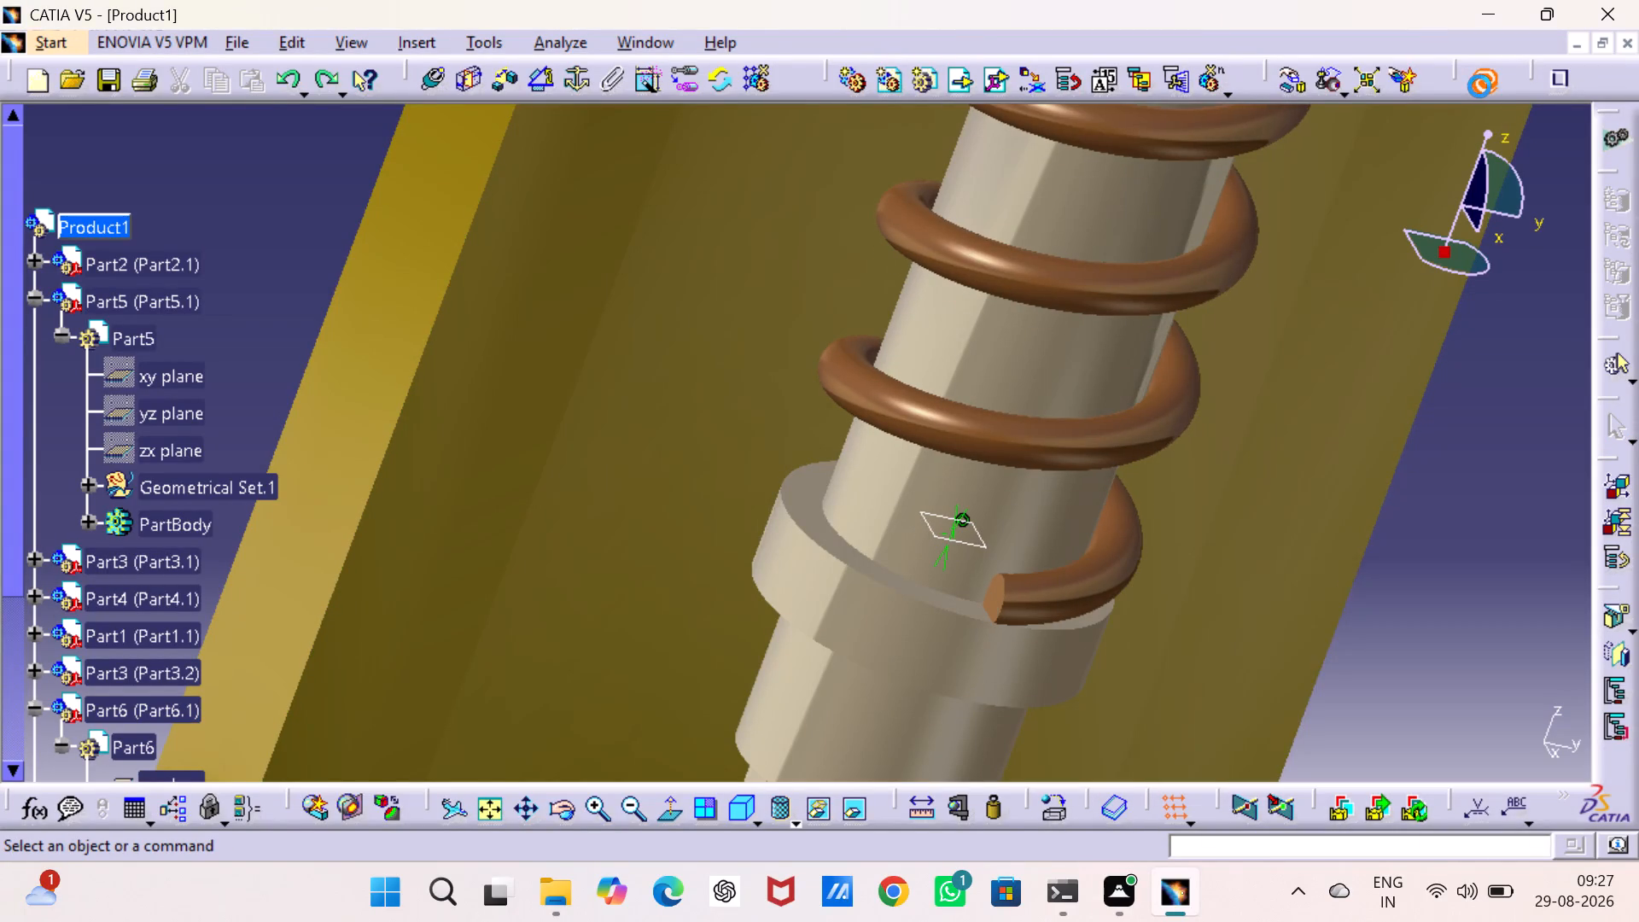
click(1492, 586)
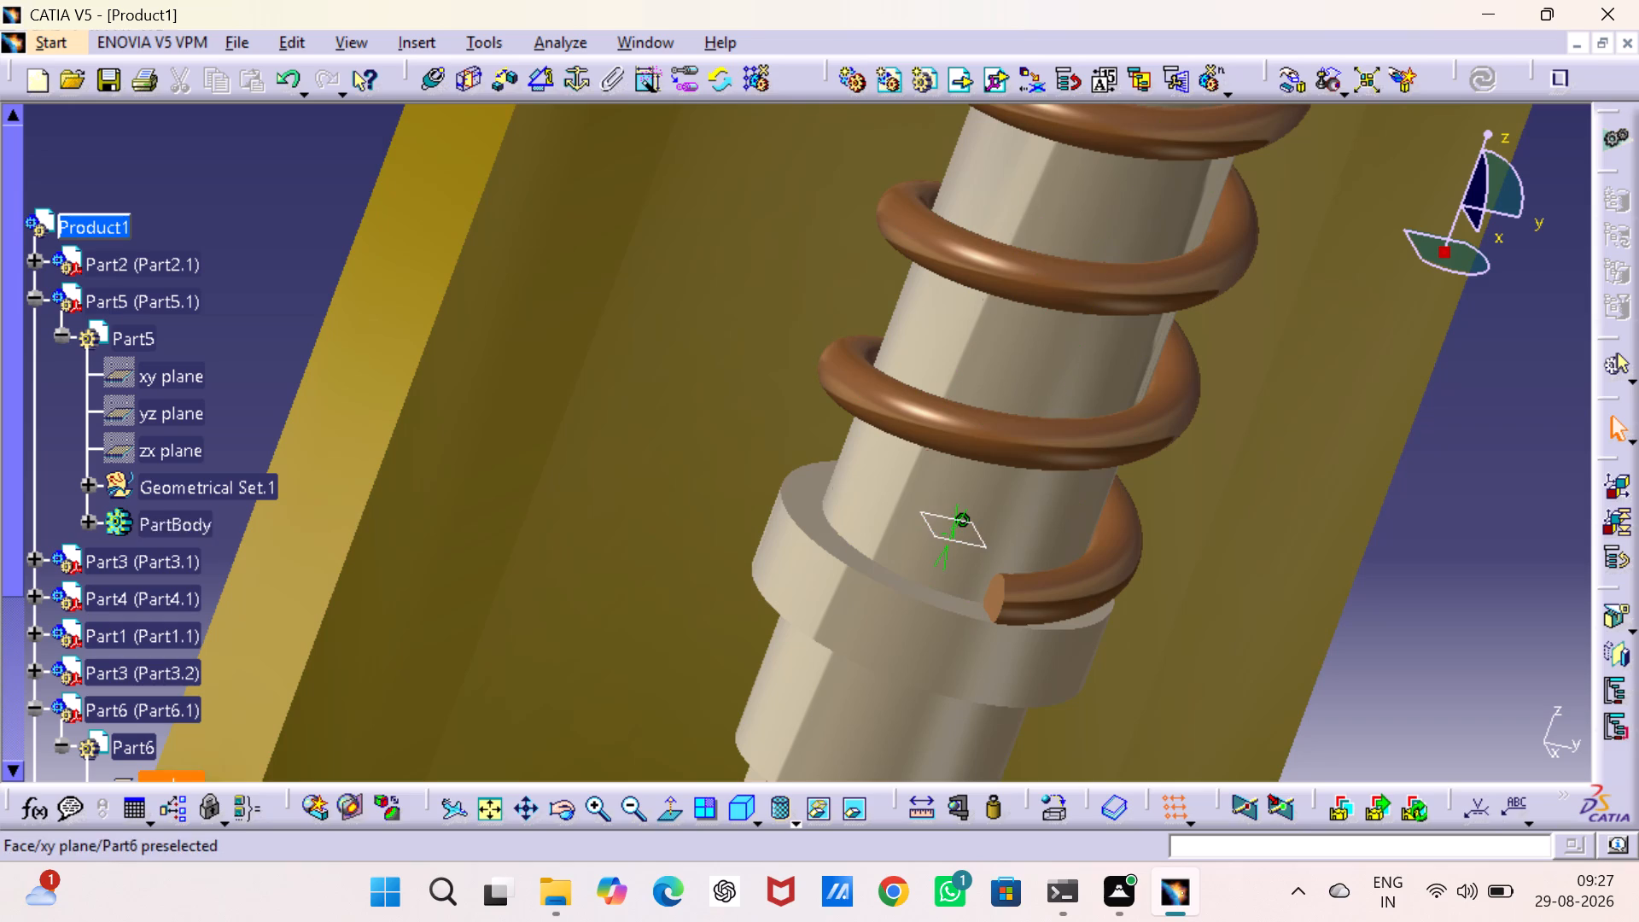
Hide the offset constraint at the rod's collar and Part6's xy plane.
right_click(954, 528)
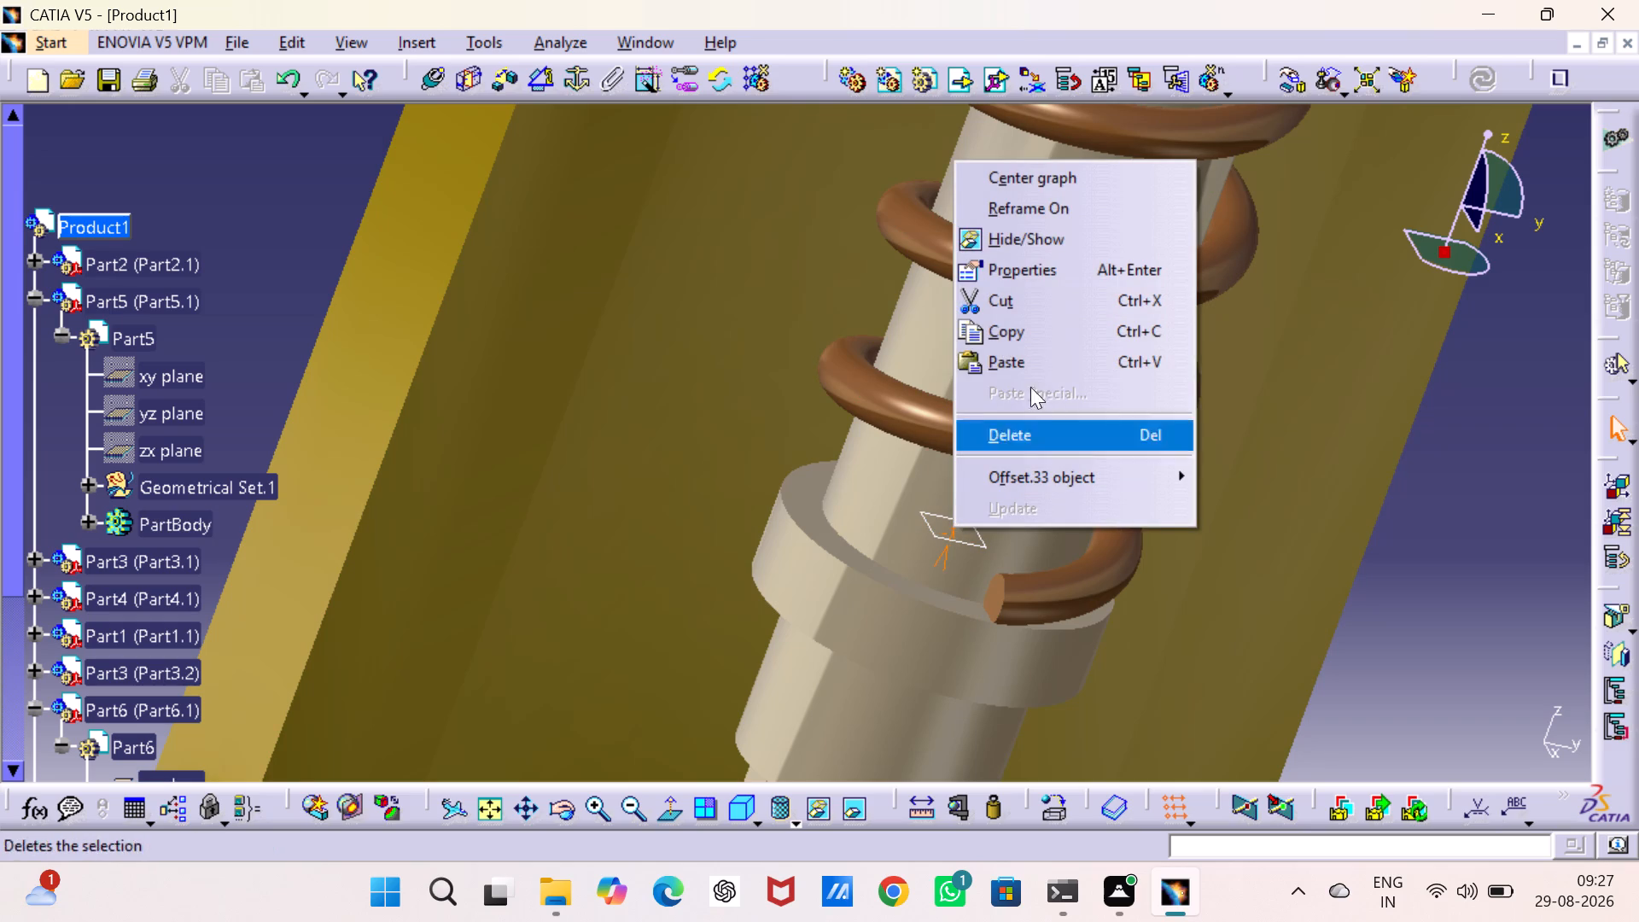
click(1048, 237)
right_click(965, 546)
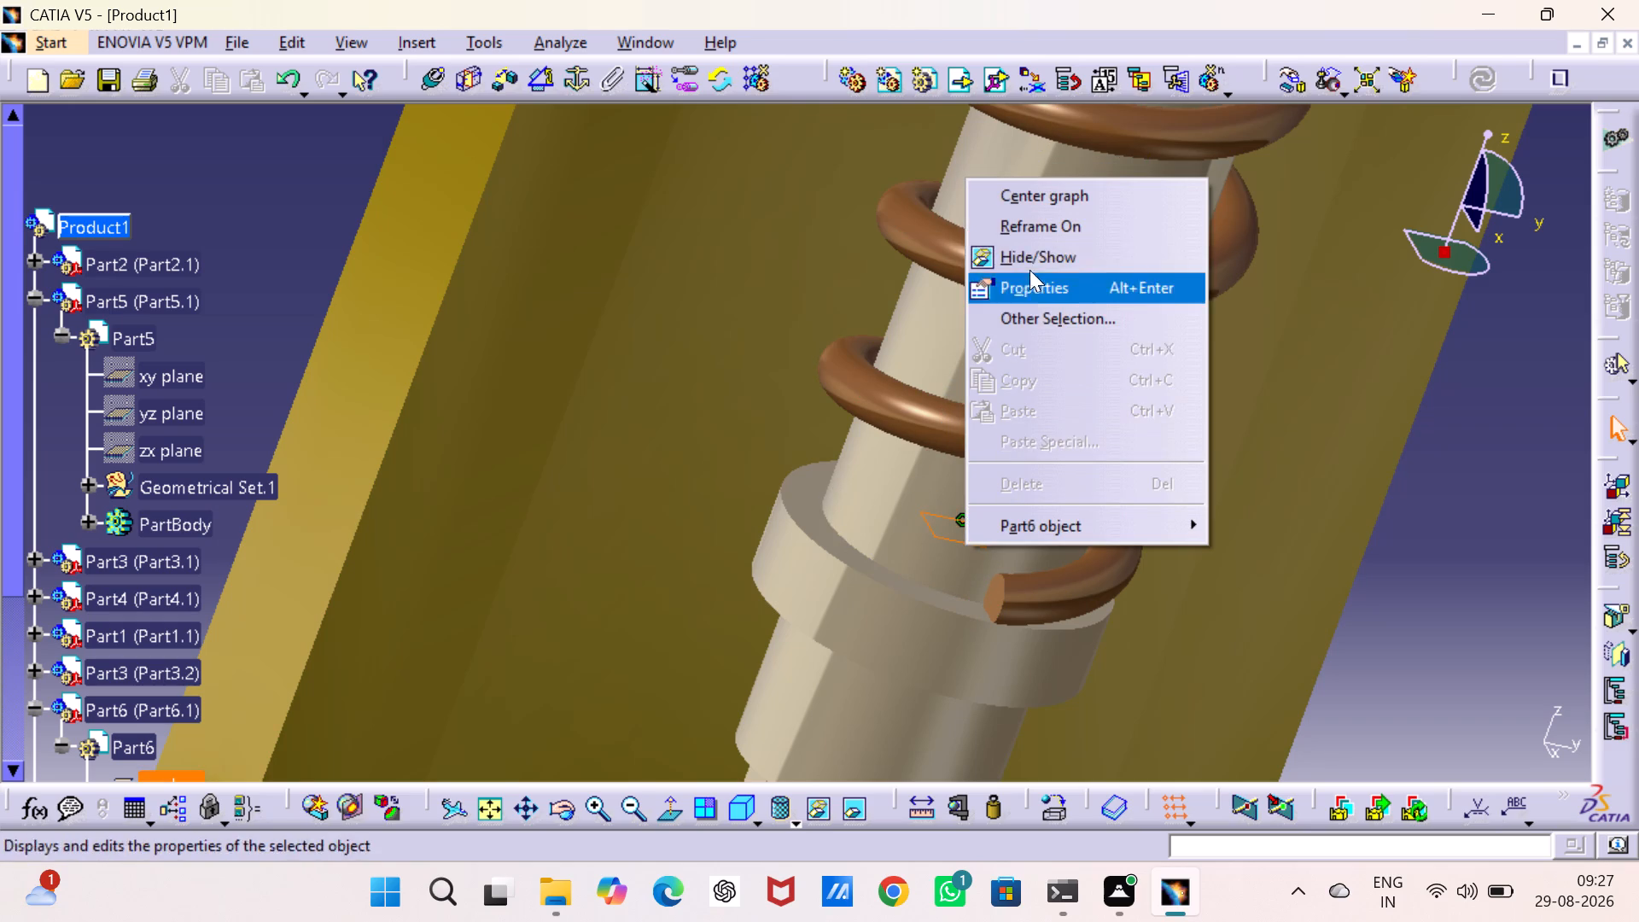
click(1034, 251)
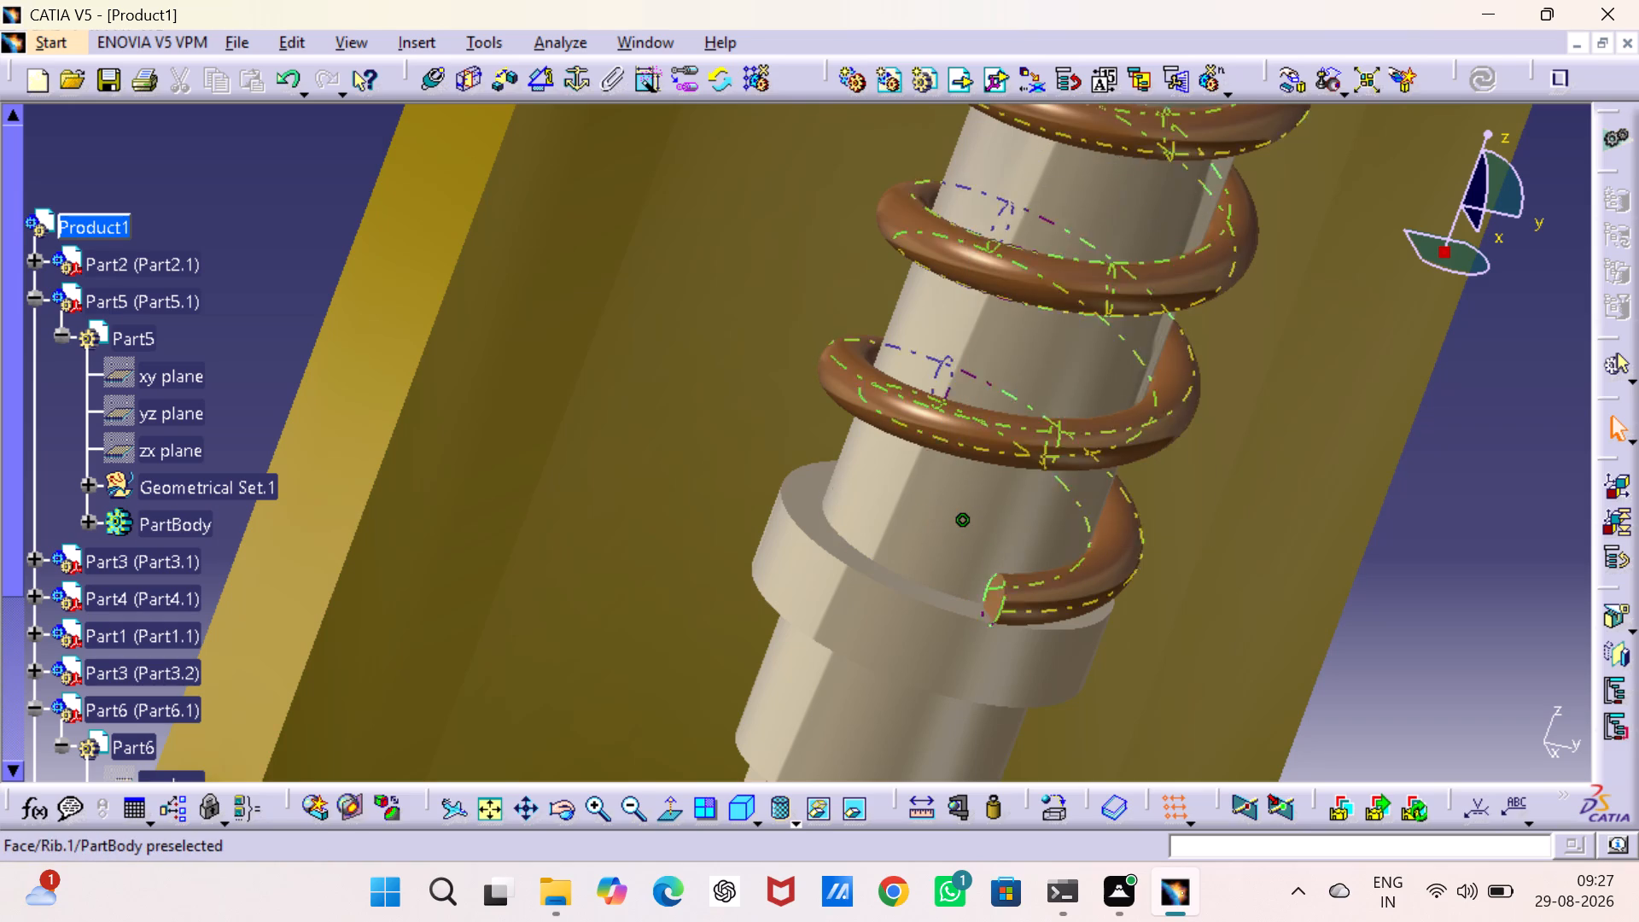
Fit the whole assembly in the window and show it in the standard isometric view.
click(498, 807)
click(732, 805)
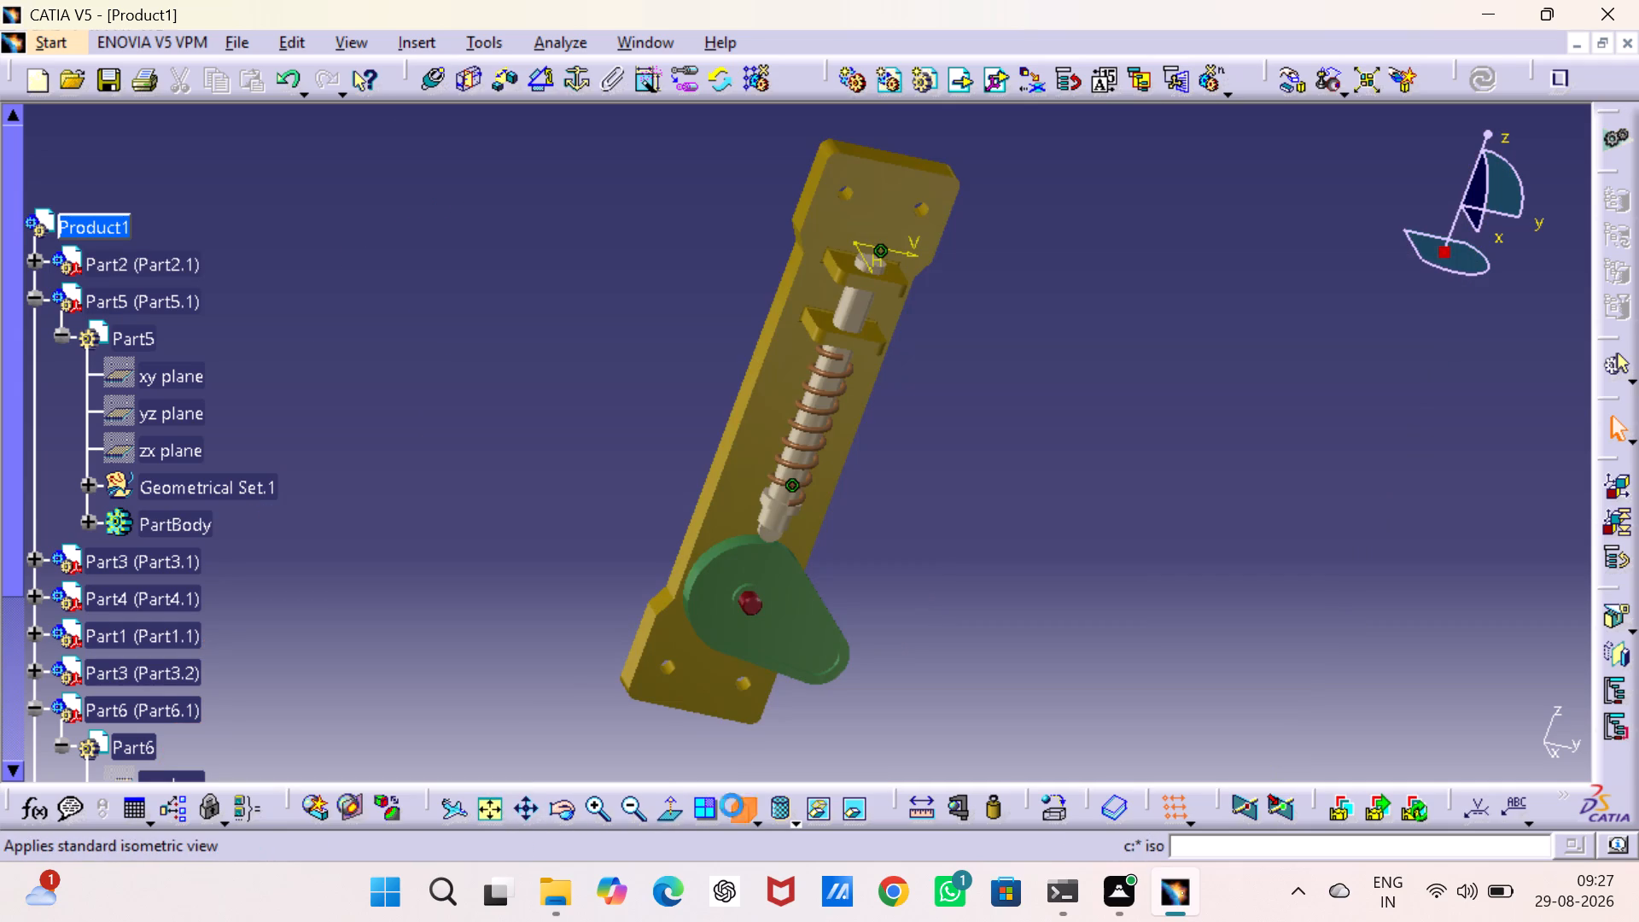
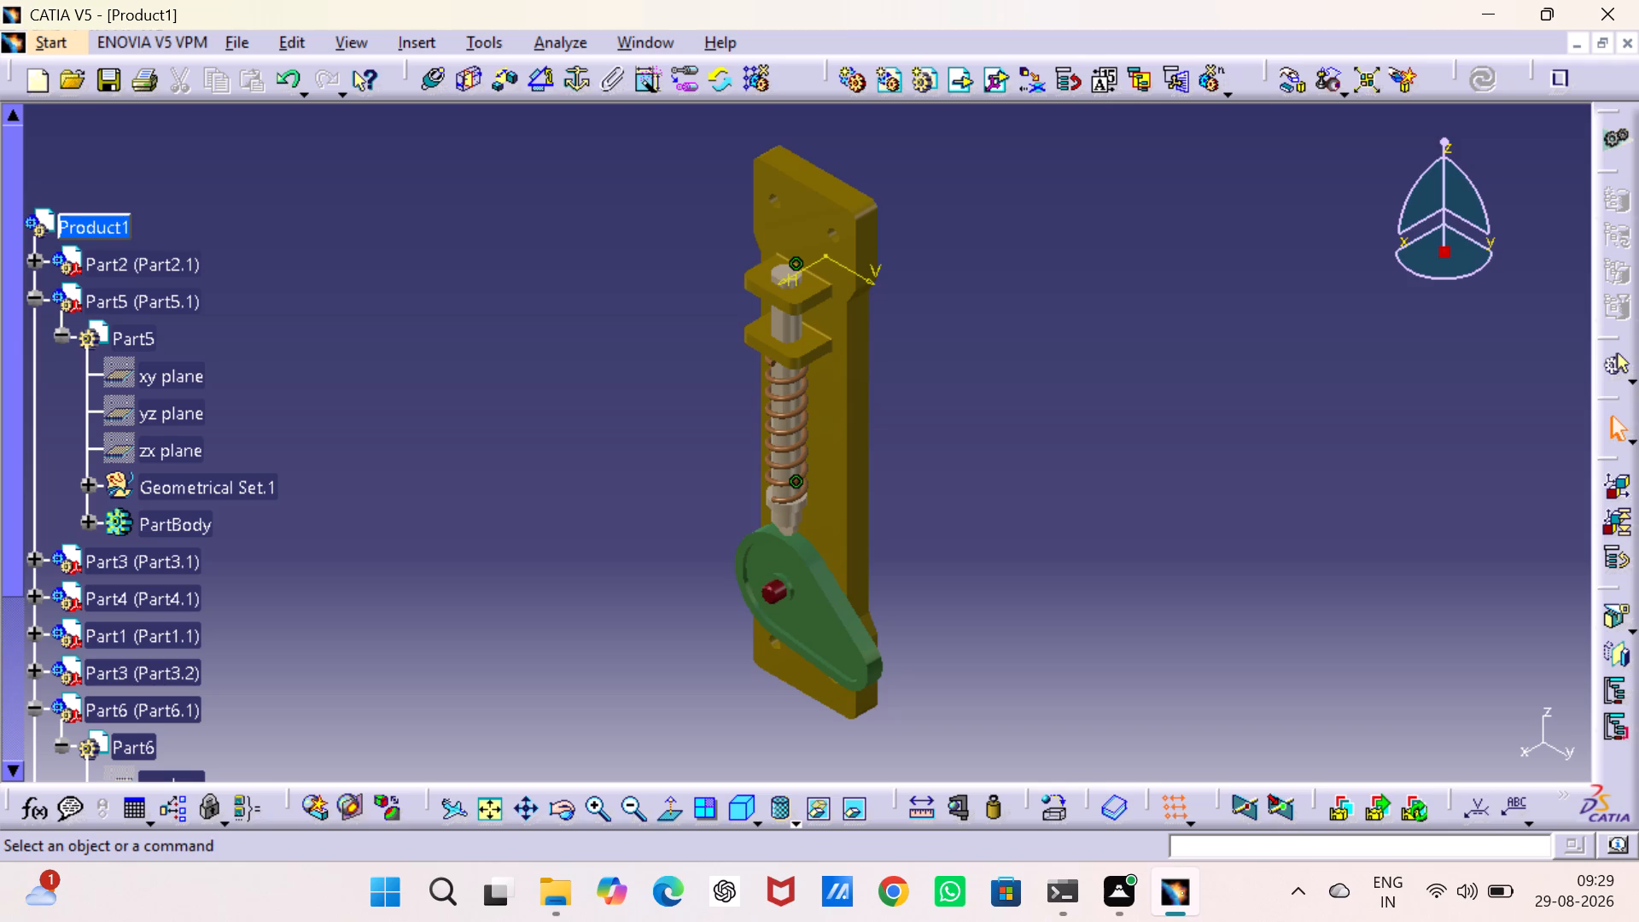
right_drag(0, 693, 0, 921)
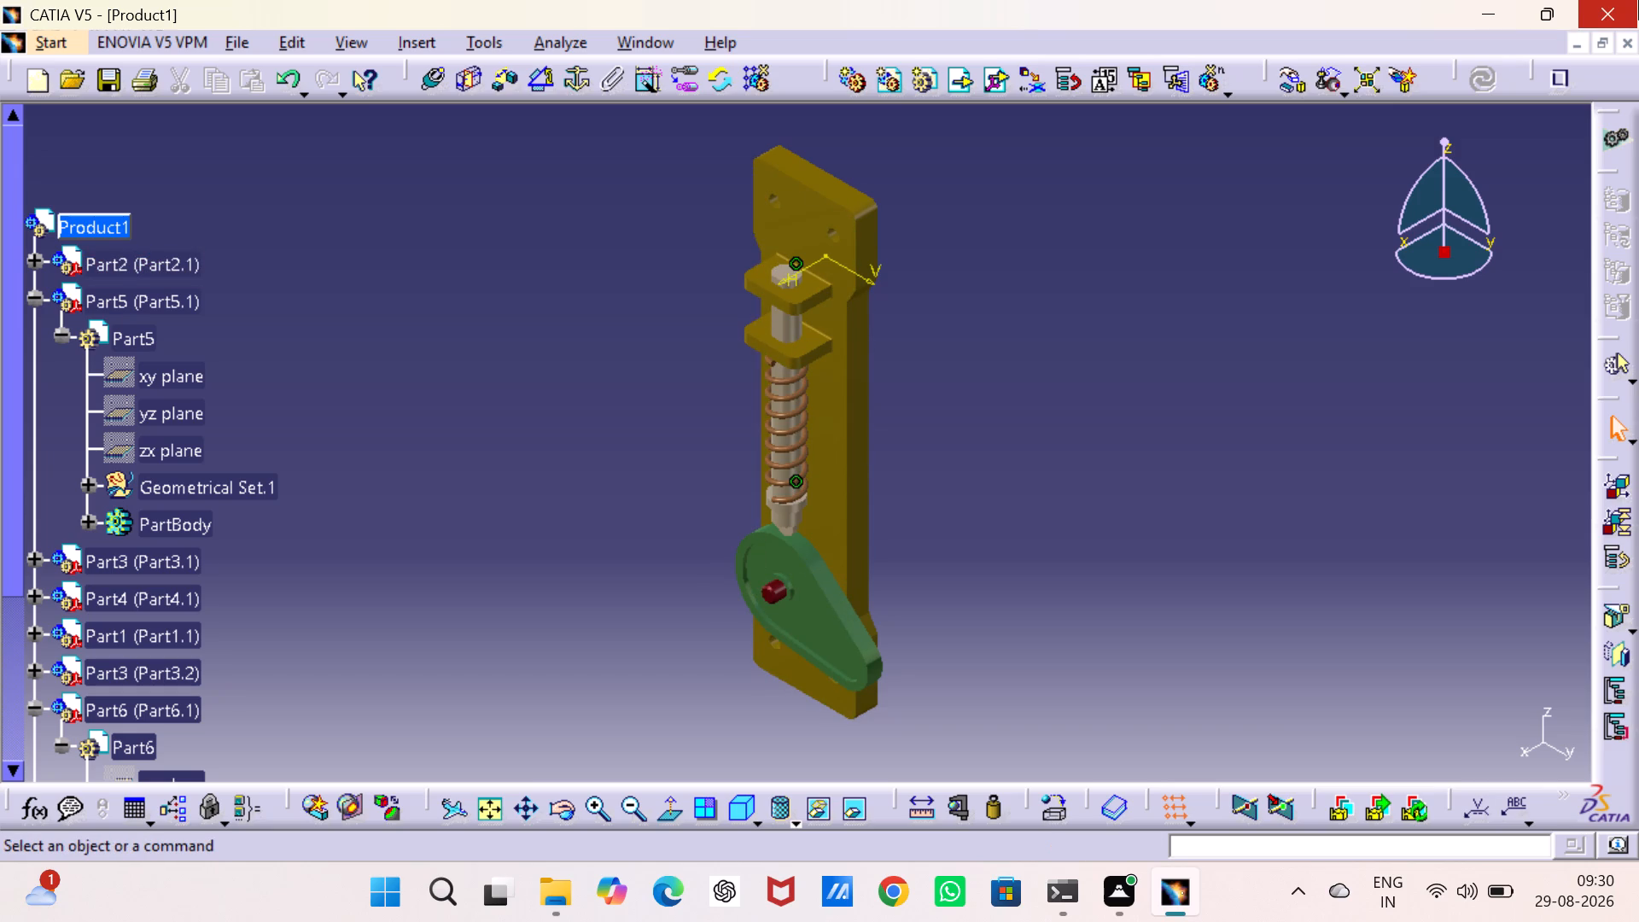
Save the product as "cam assembly" in CATProduct format in the 3d projects folder, including its linked documents.
key(ctrl+s)
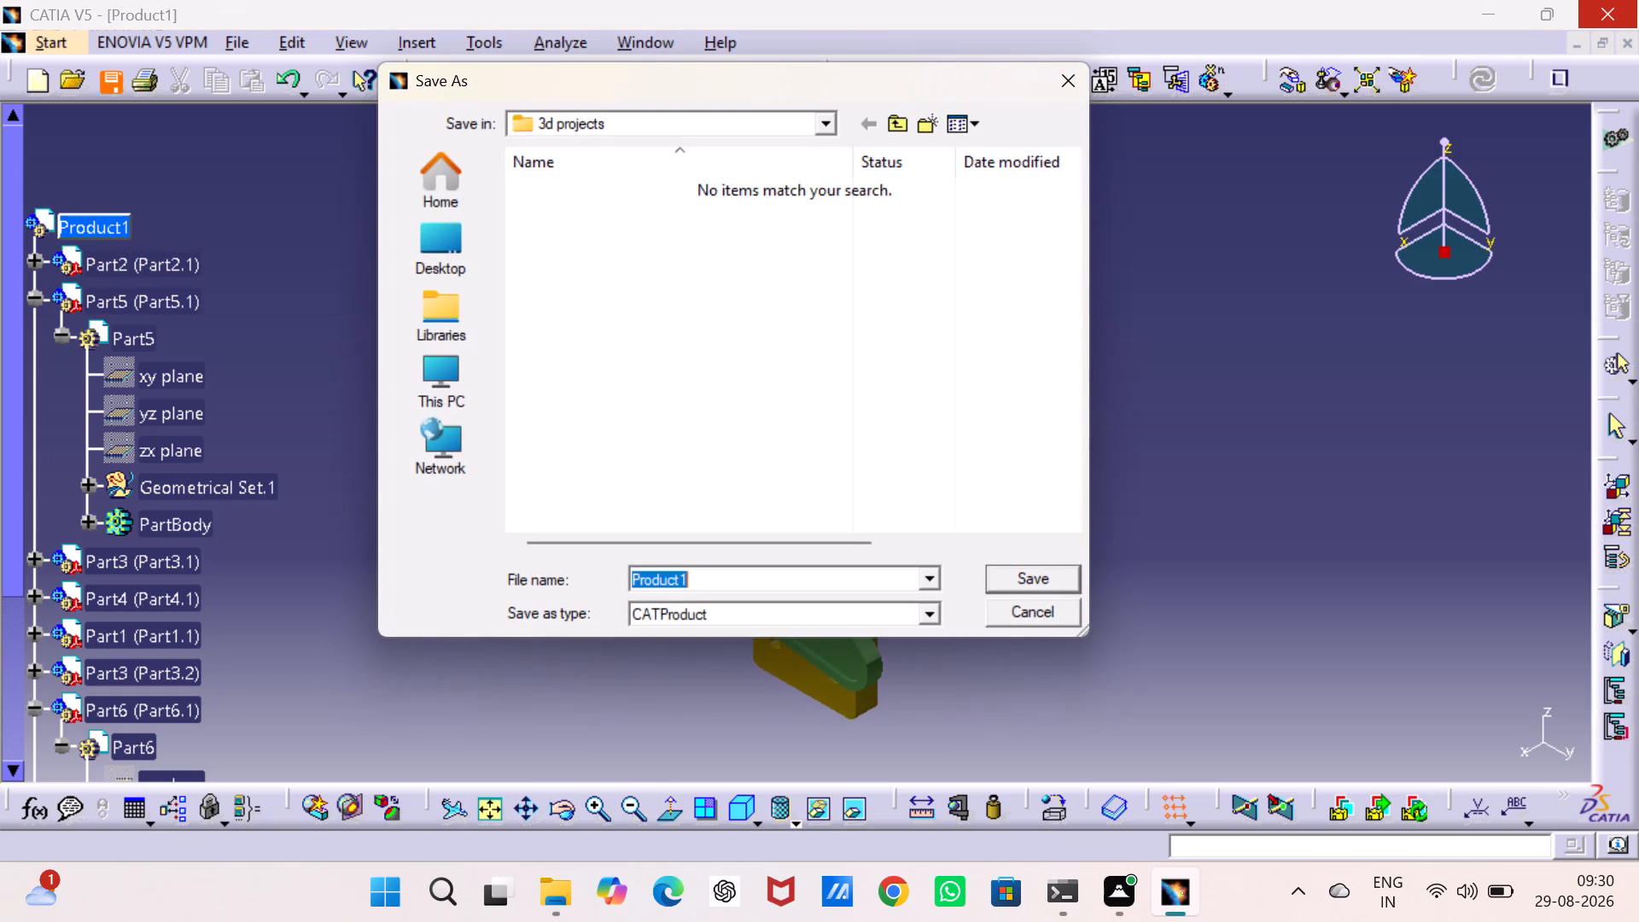
text(cam)
key(space)
text(assembly)
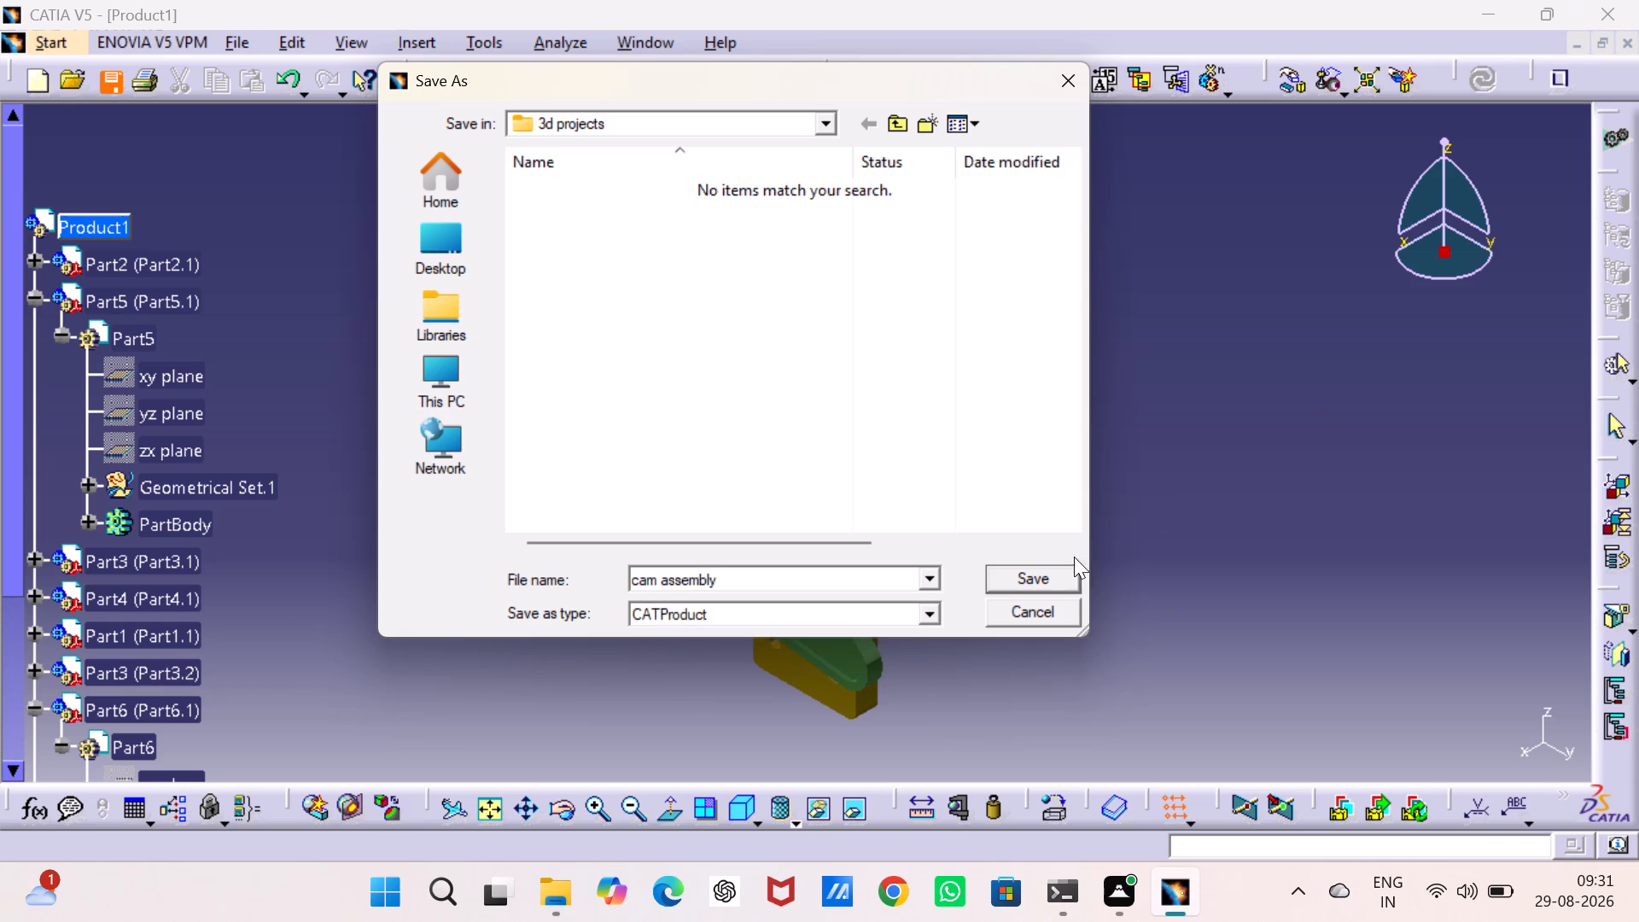
click(1022, 581)
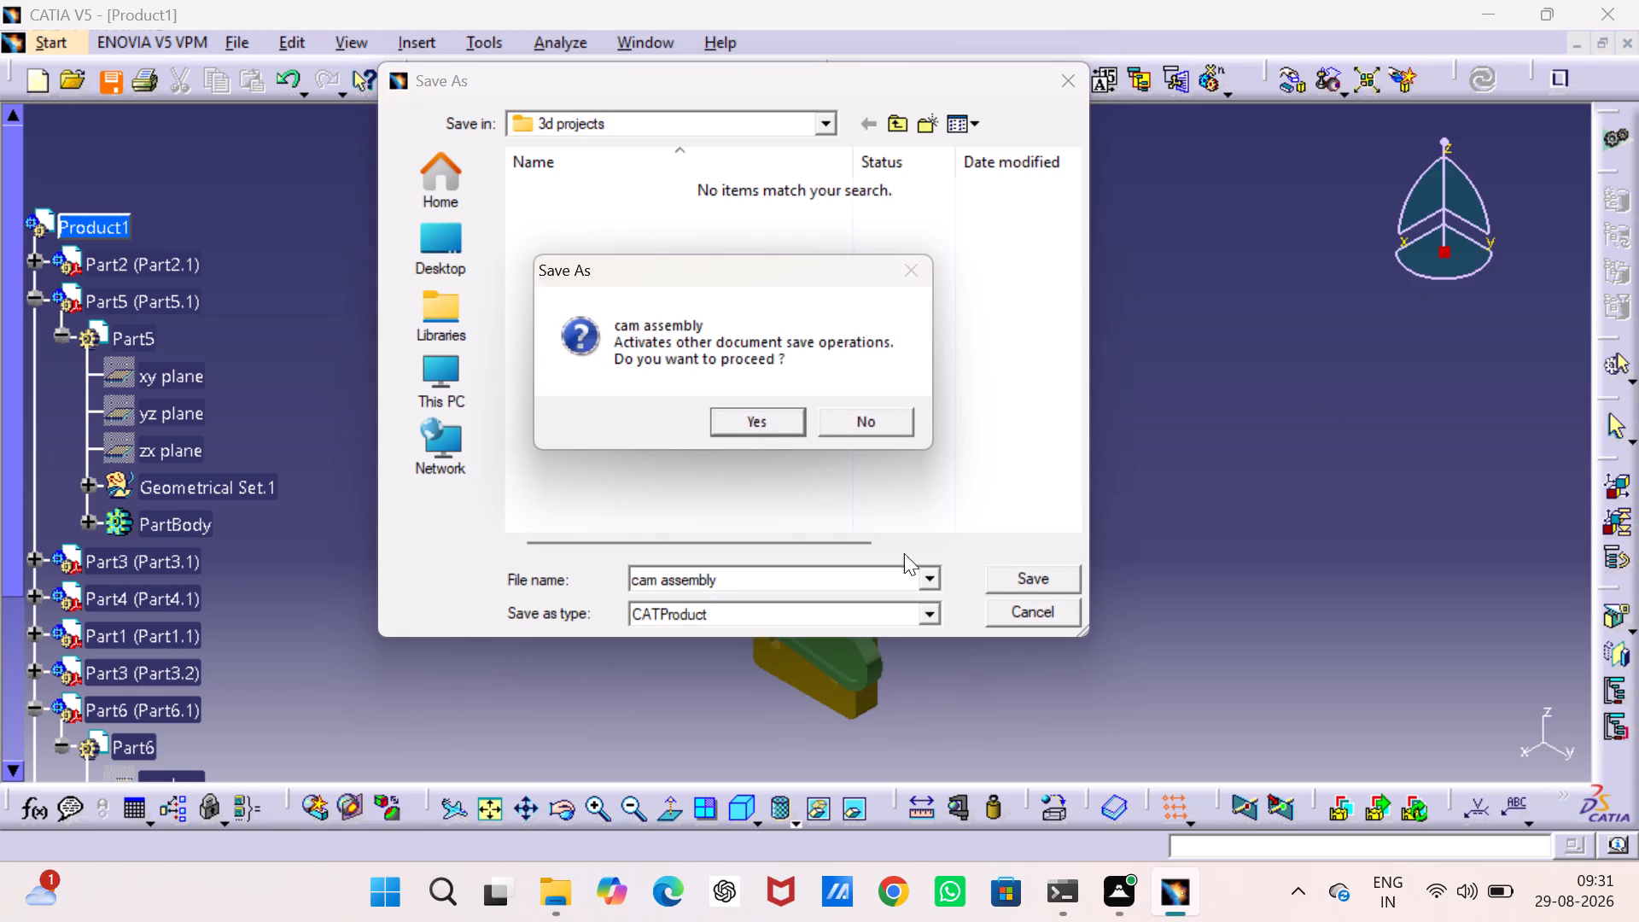
click(753, 423)
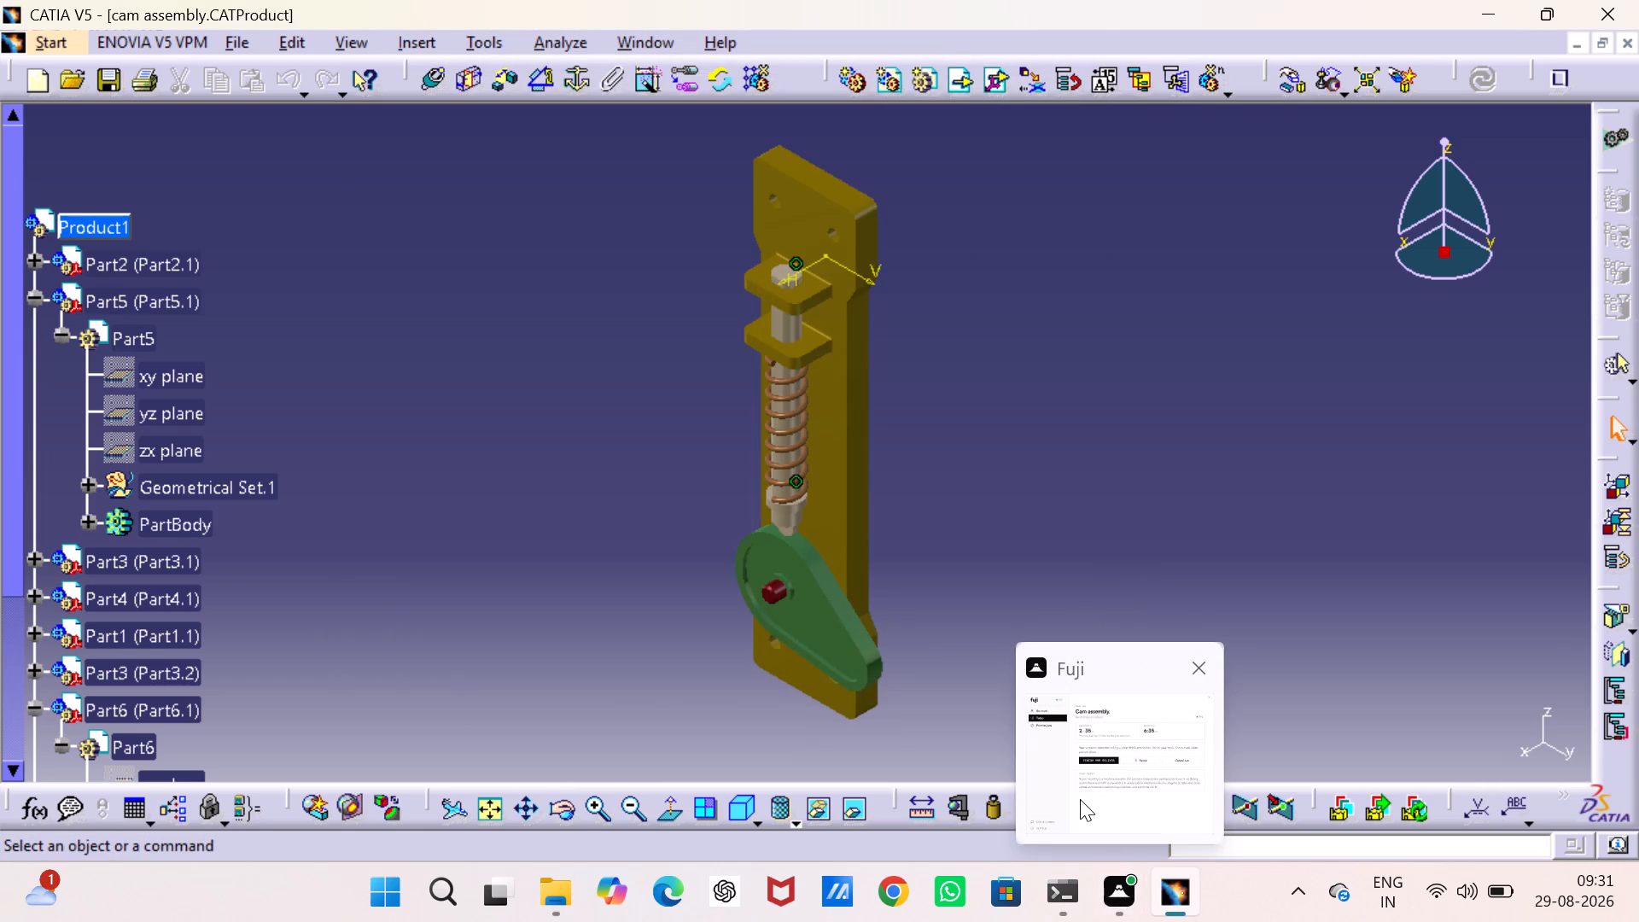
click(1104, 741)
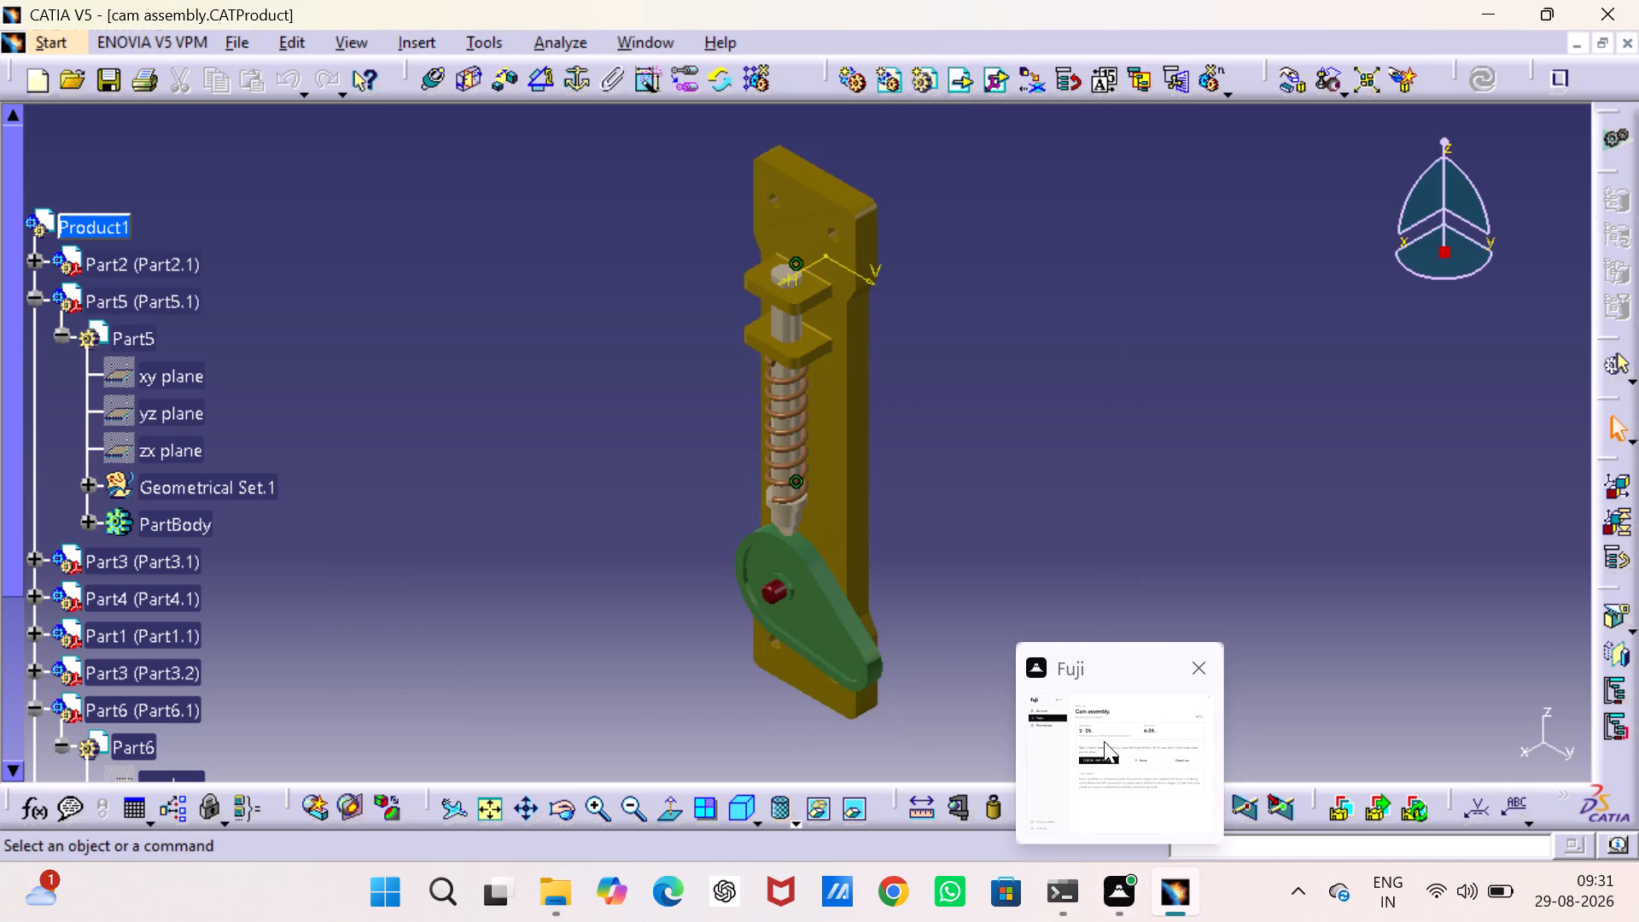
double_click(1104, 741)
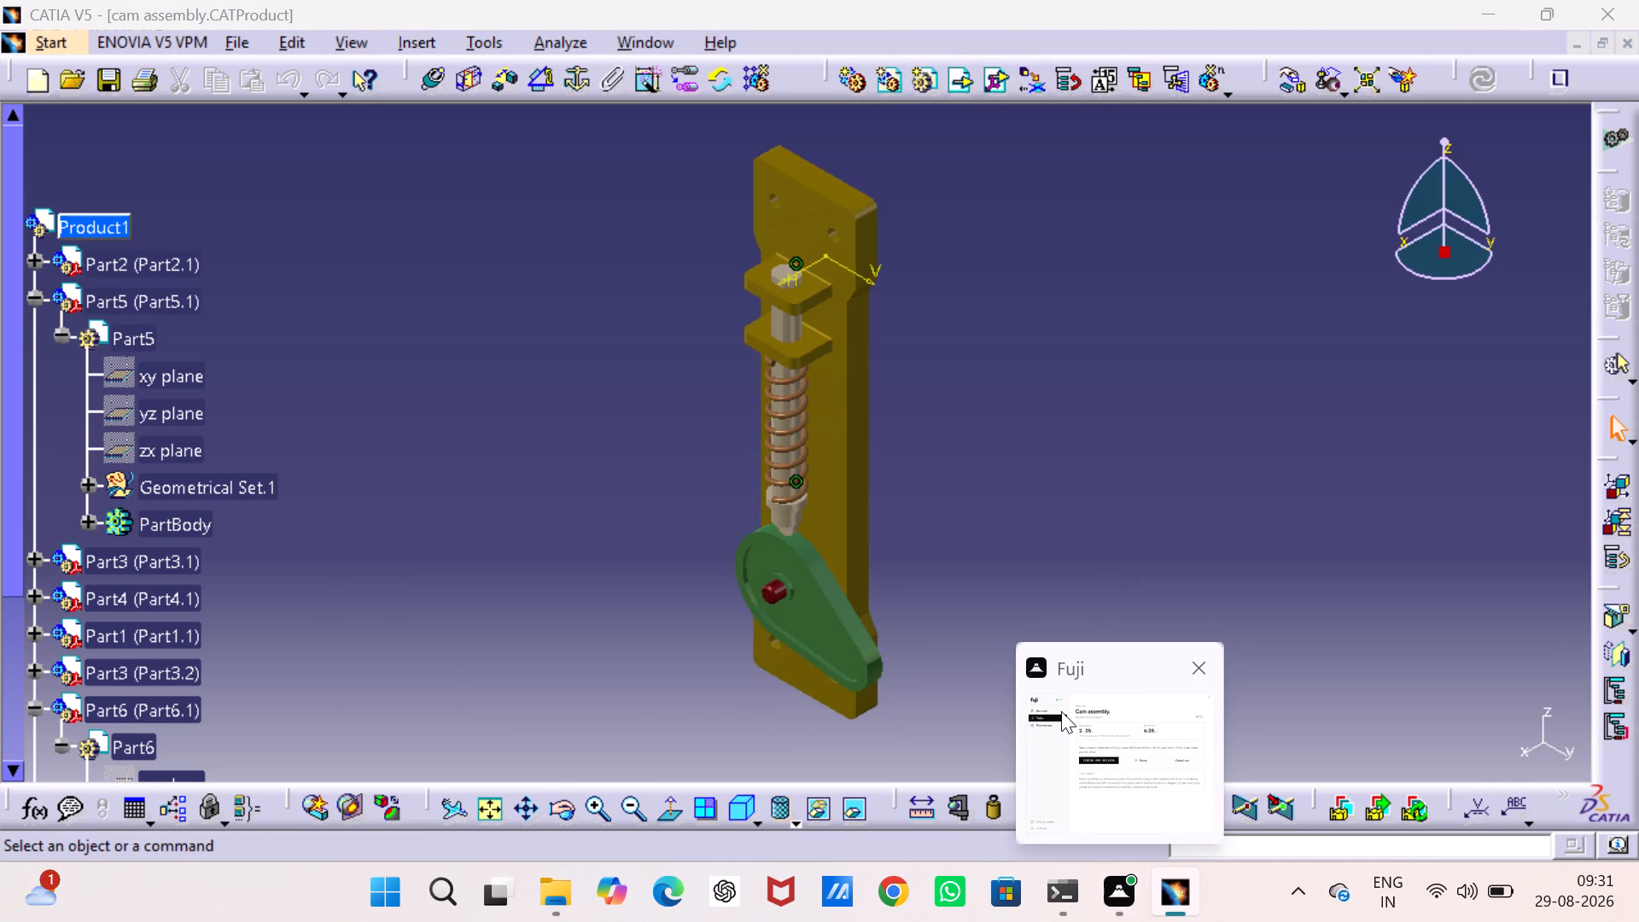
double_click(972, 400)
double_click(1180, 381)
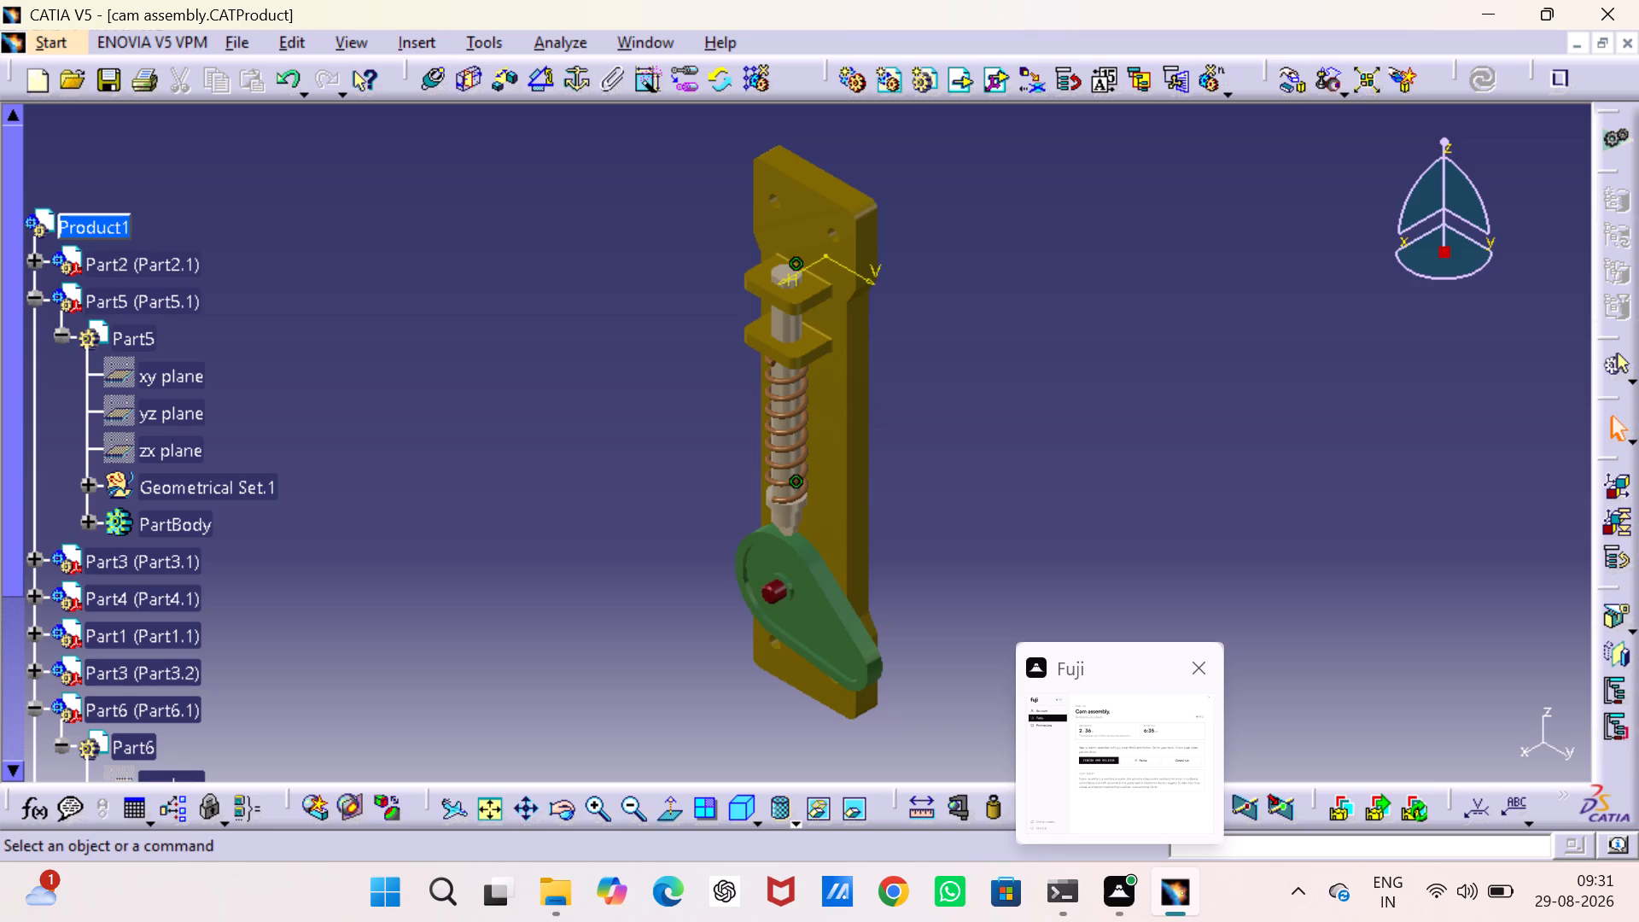
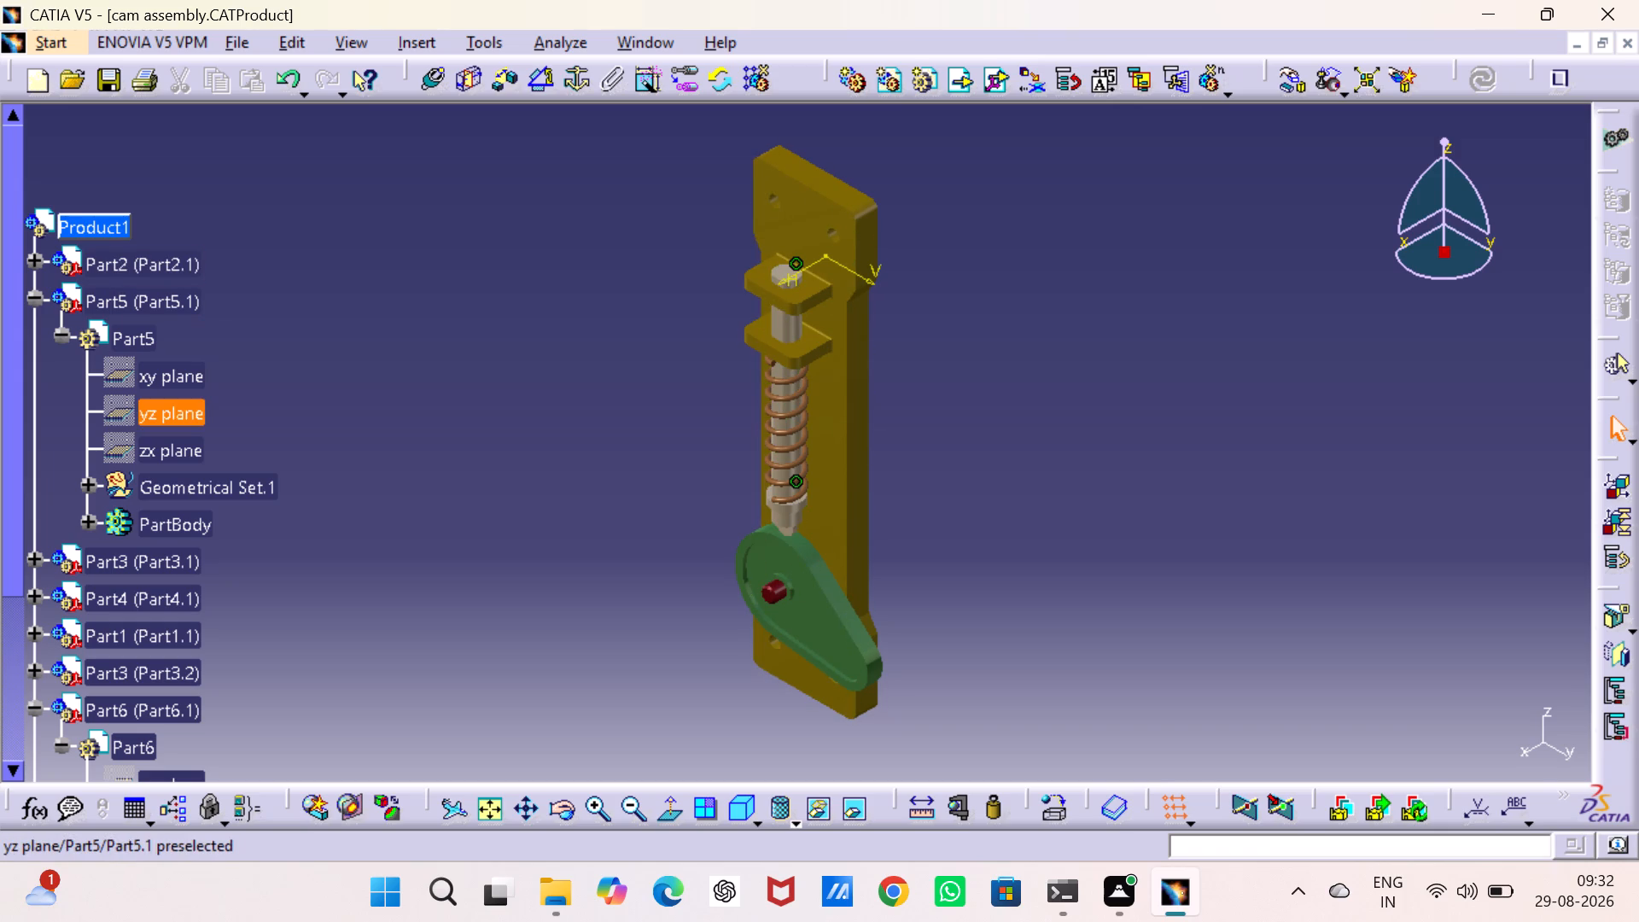
Look through the assembly's specification tree, from the component parts down to the constraints and back.
scroll(426, 385, down, 2)
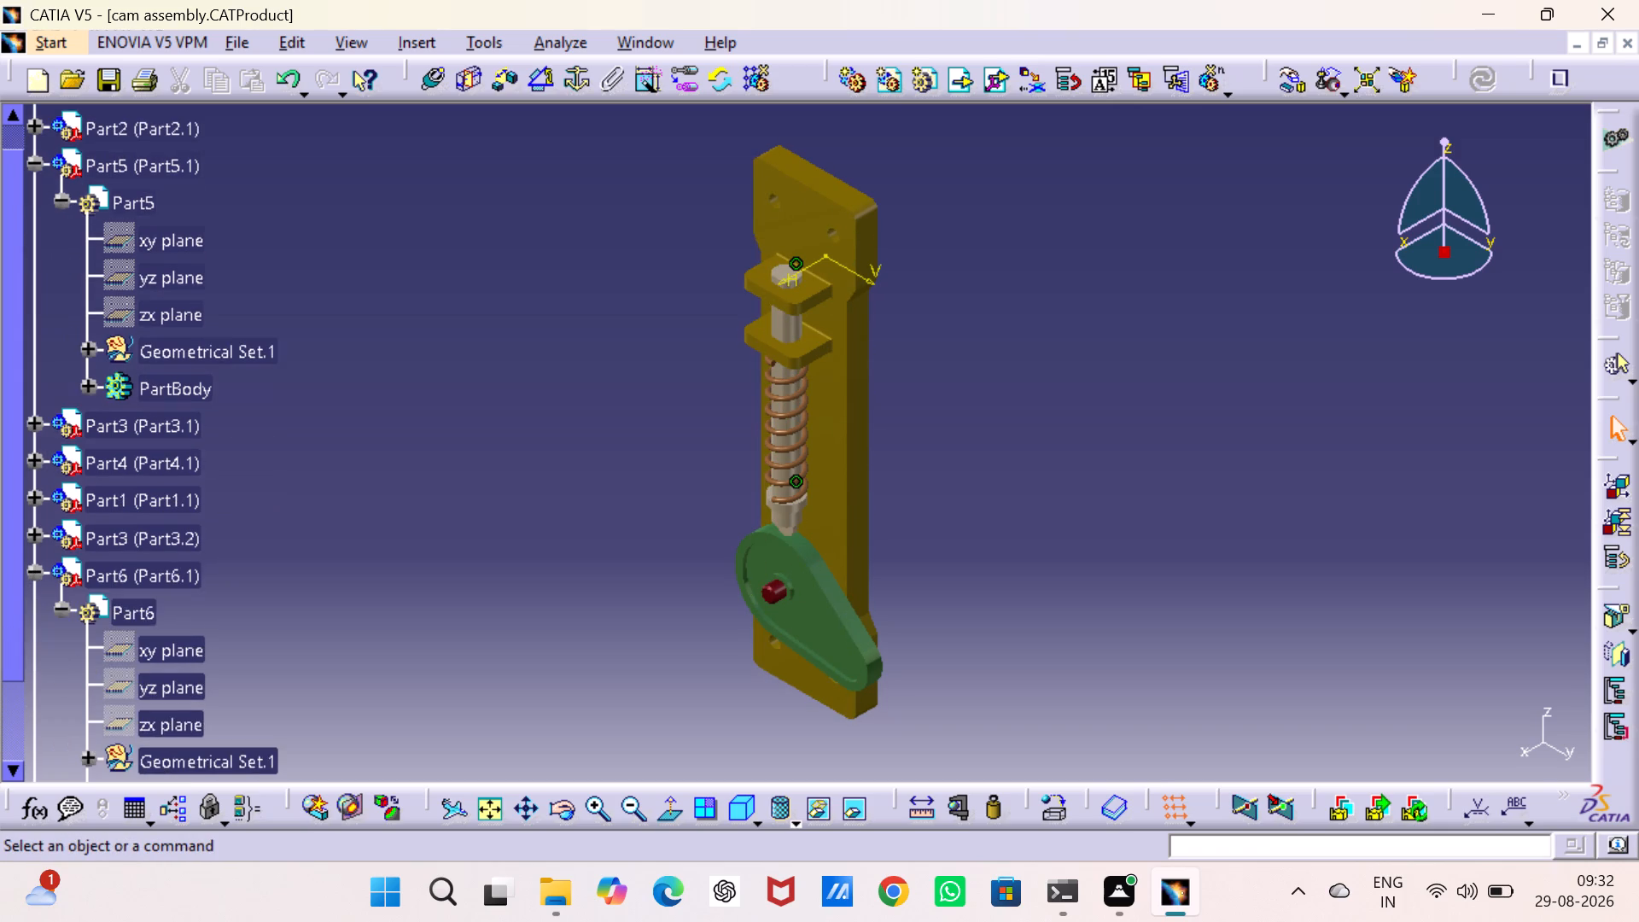
scroll(201, 450, down, 6)
scroll(201, 442, up, 1)
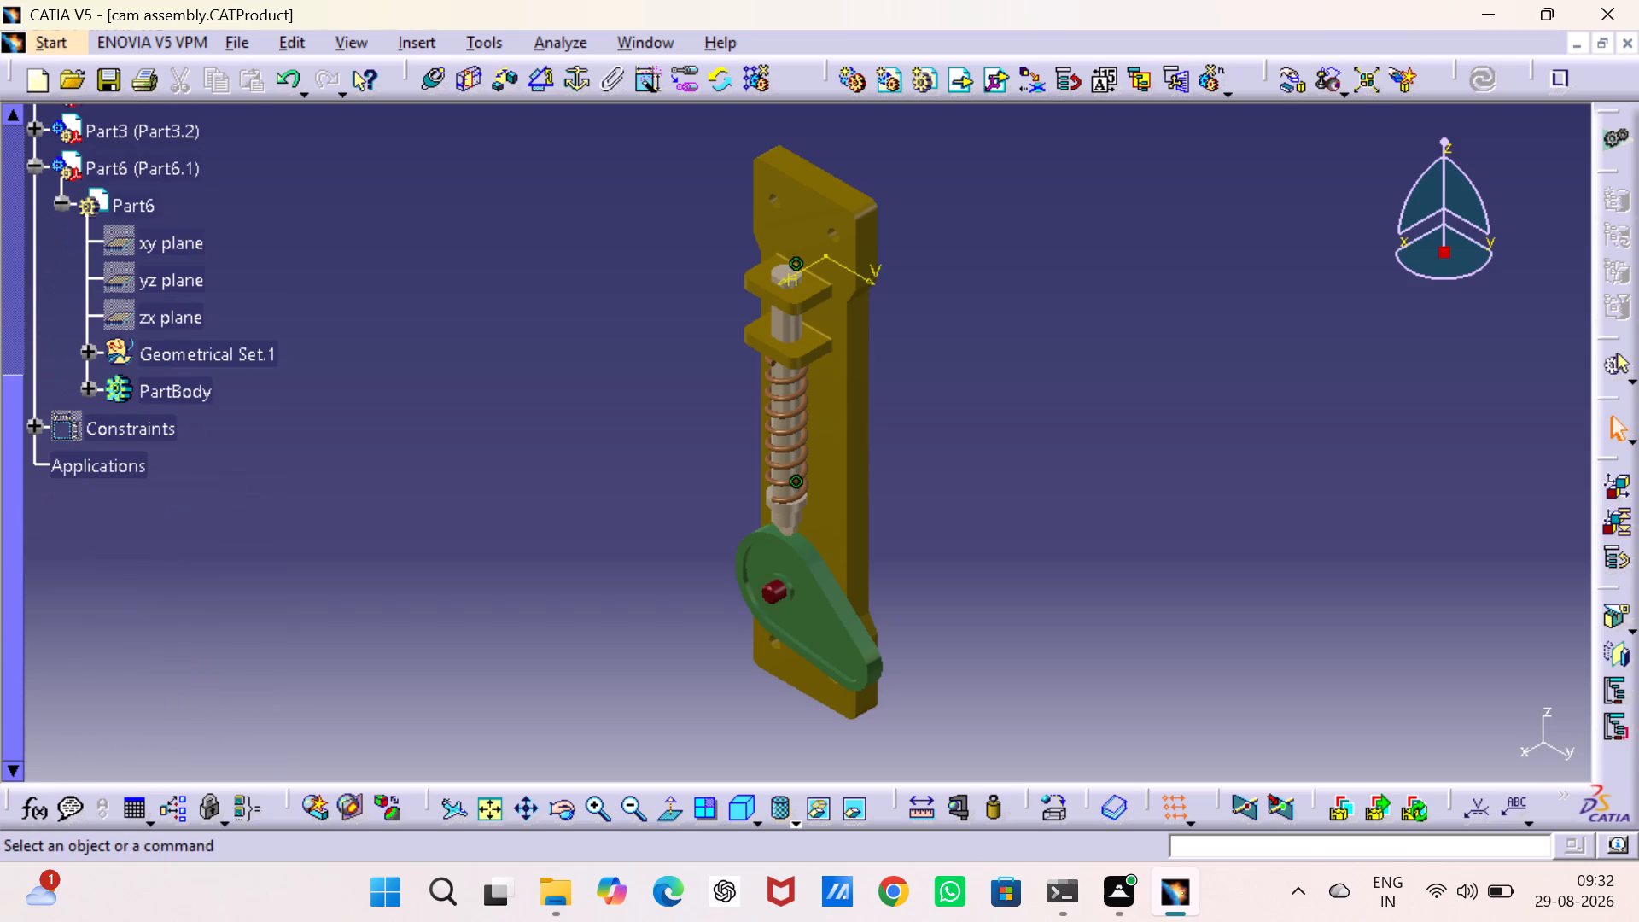
scroll(201, 442, up, 12)
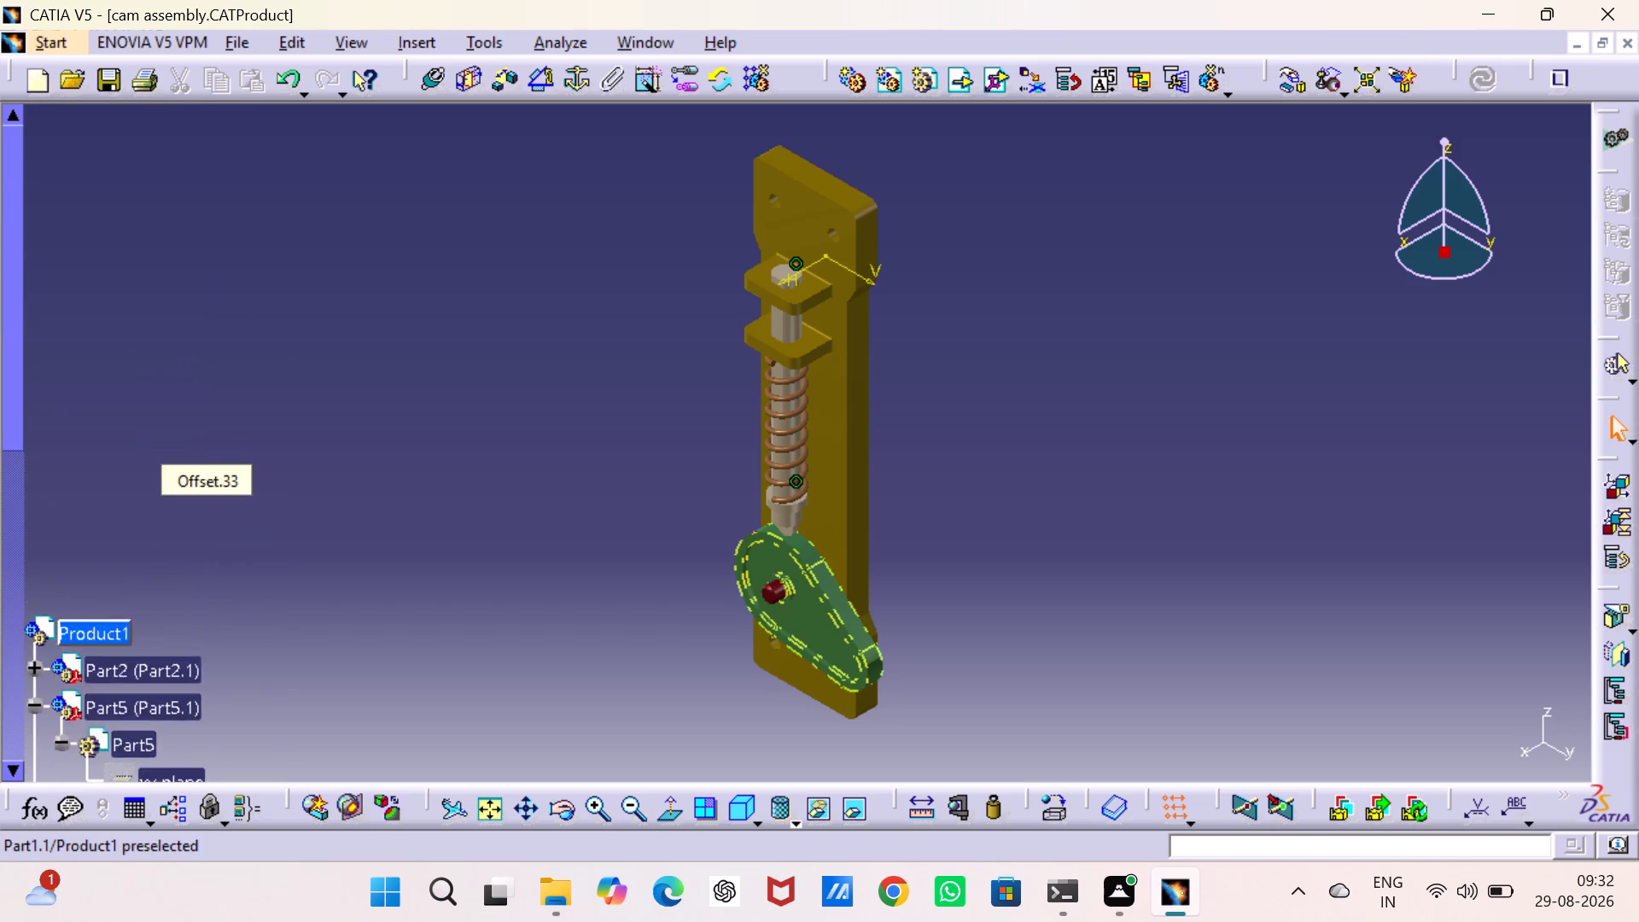
scroll(206, 433, up, 2)
scroll(206, 433, down, 8)
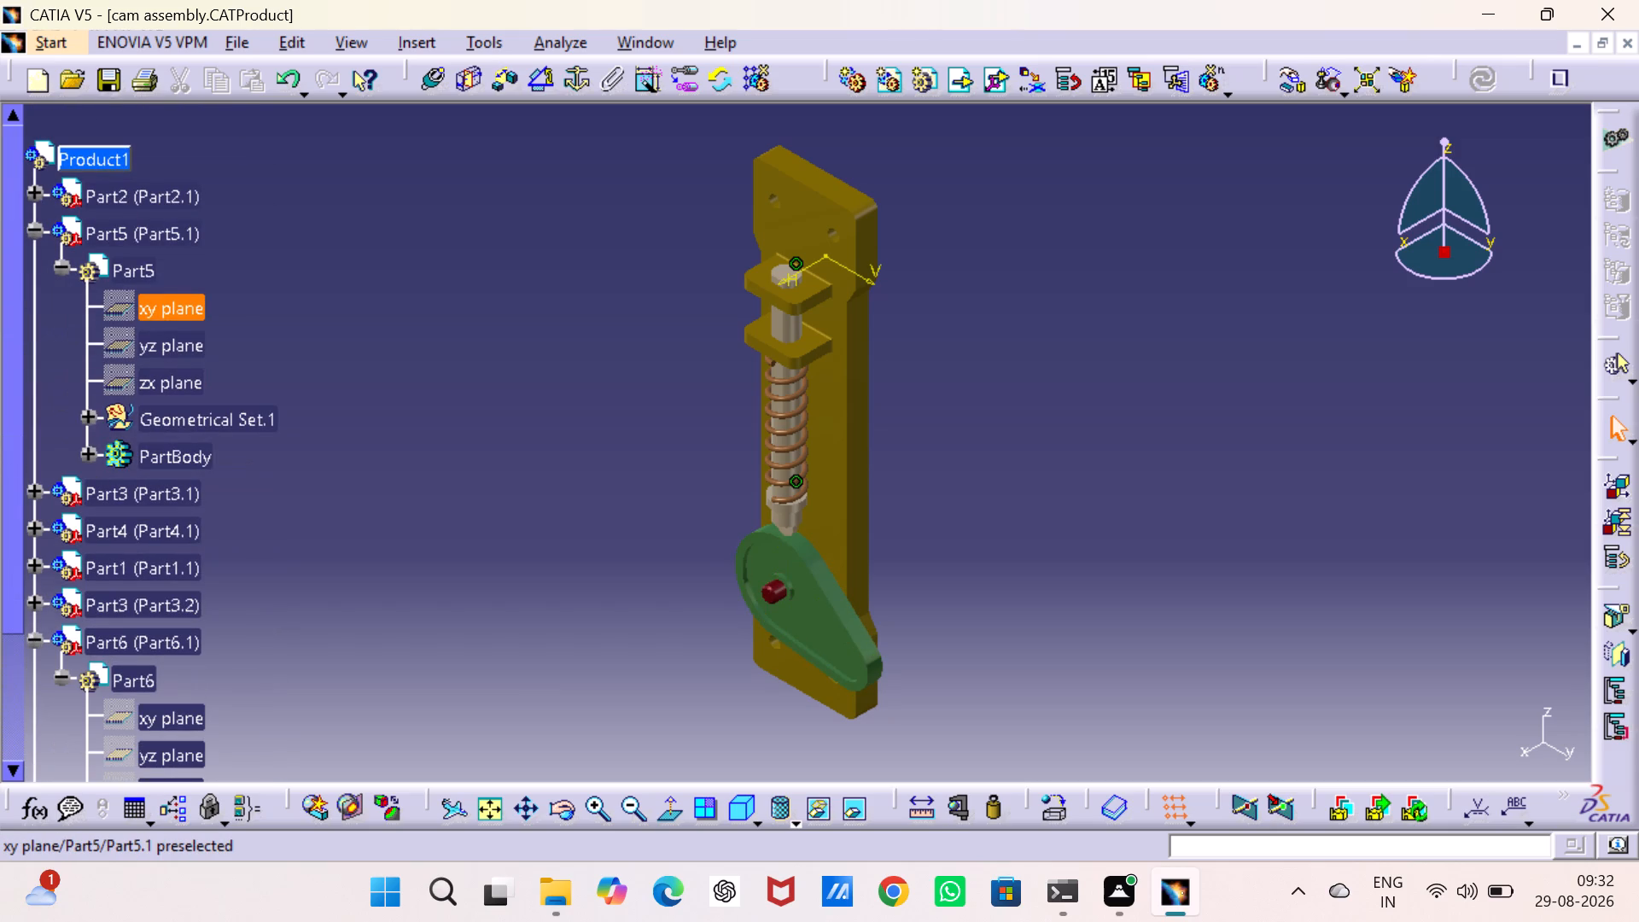
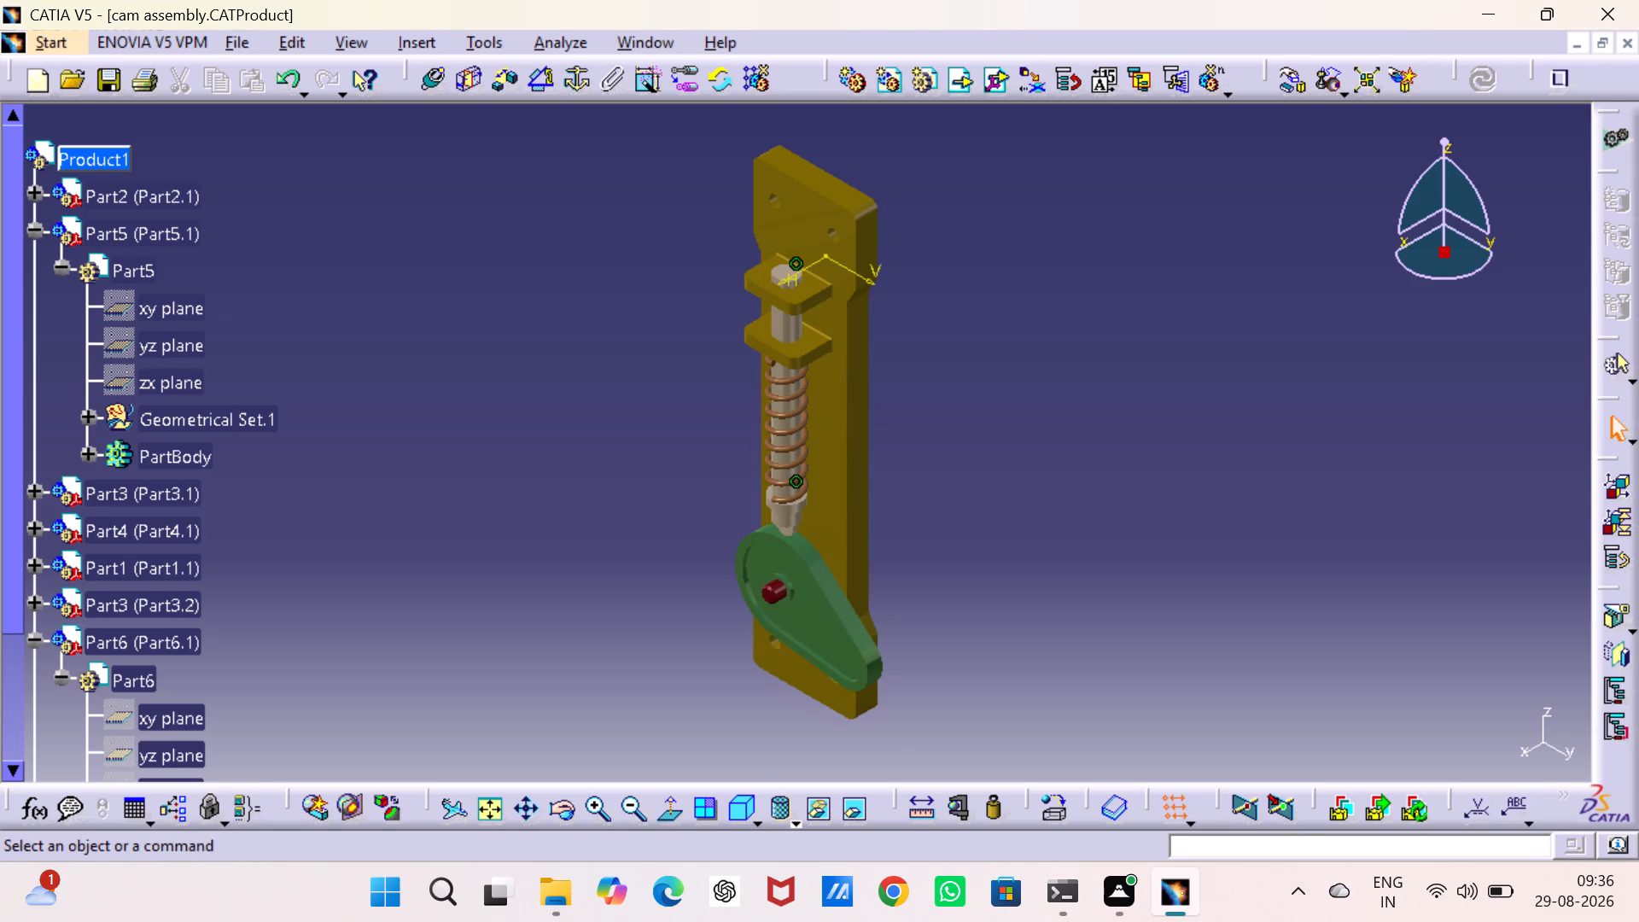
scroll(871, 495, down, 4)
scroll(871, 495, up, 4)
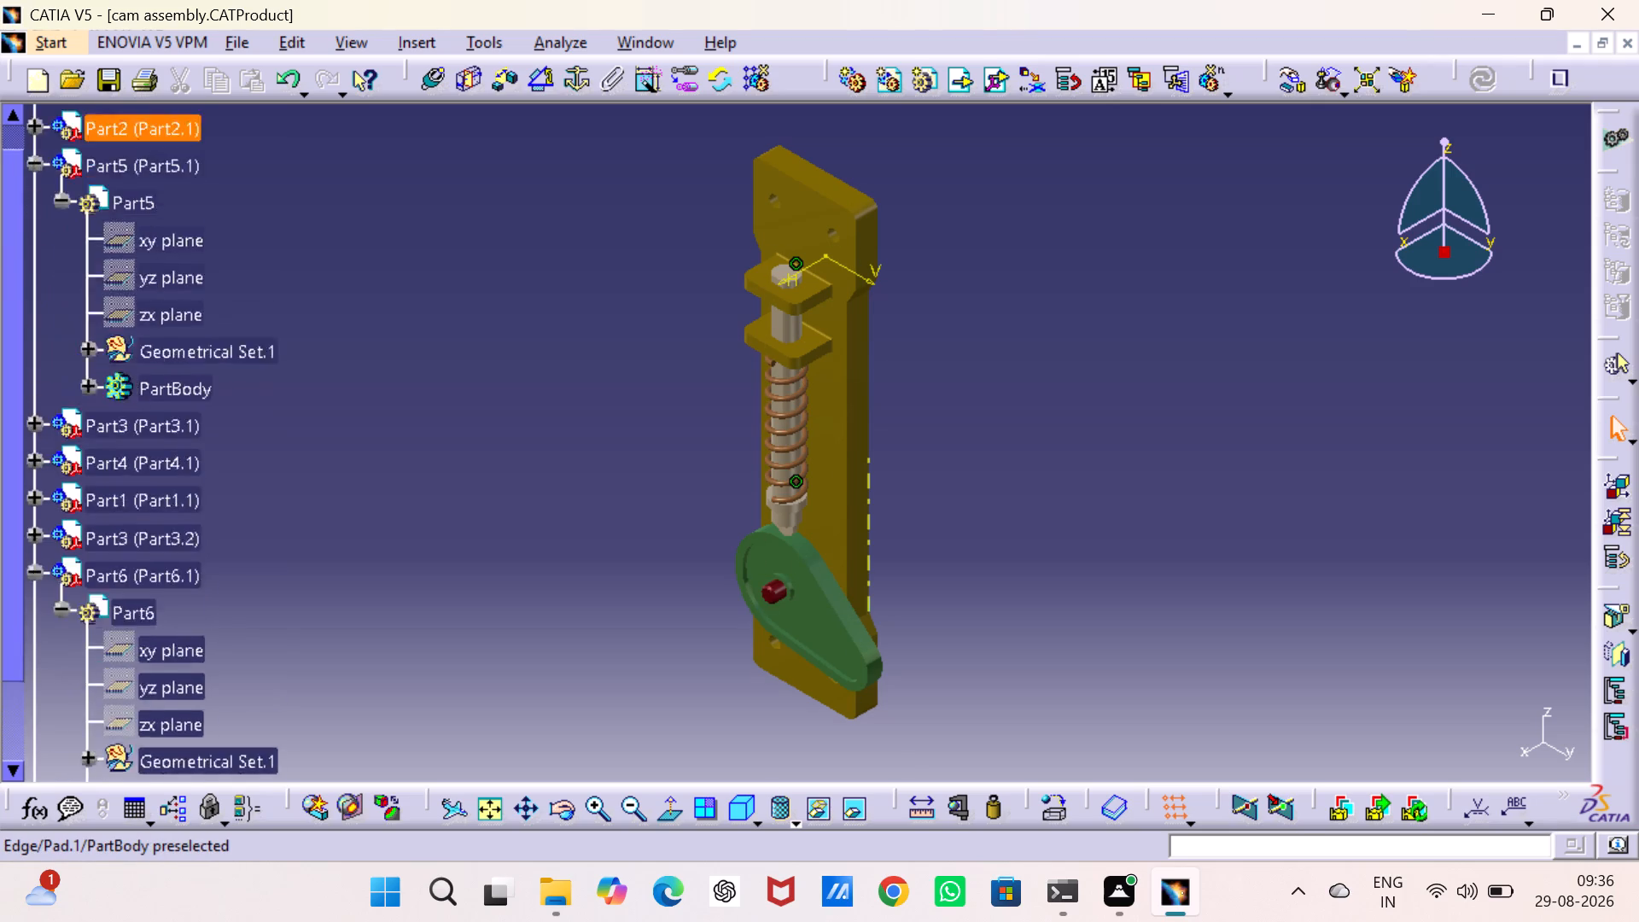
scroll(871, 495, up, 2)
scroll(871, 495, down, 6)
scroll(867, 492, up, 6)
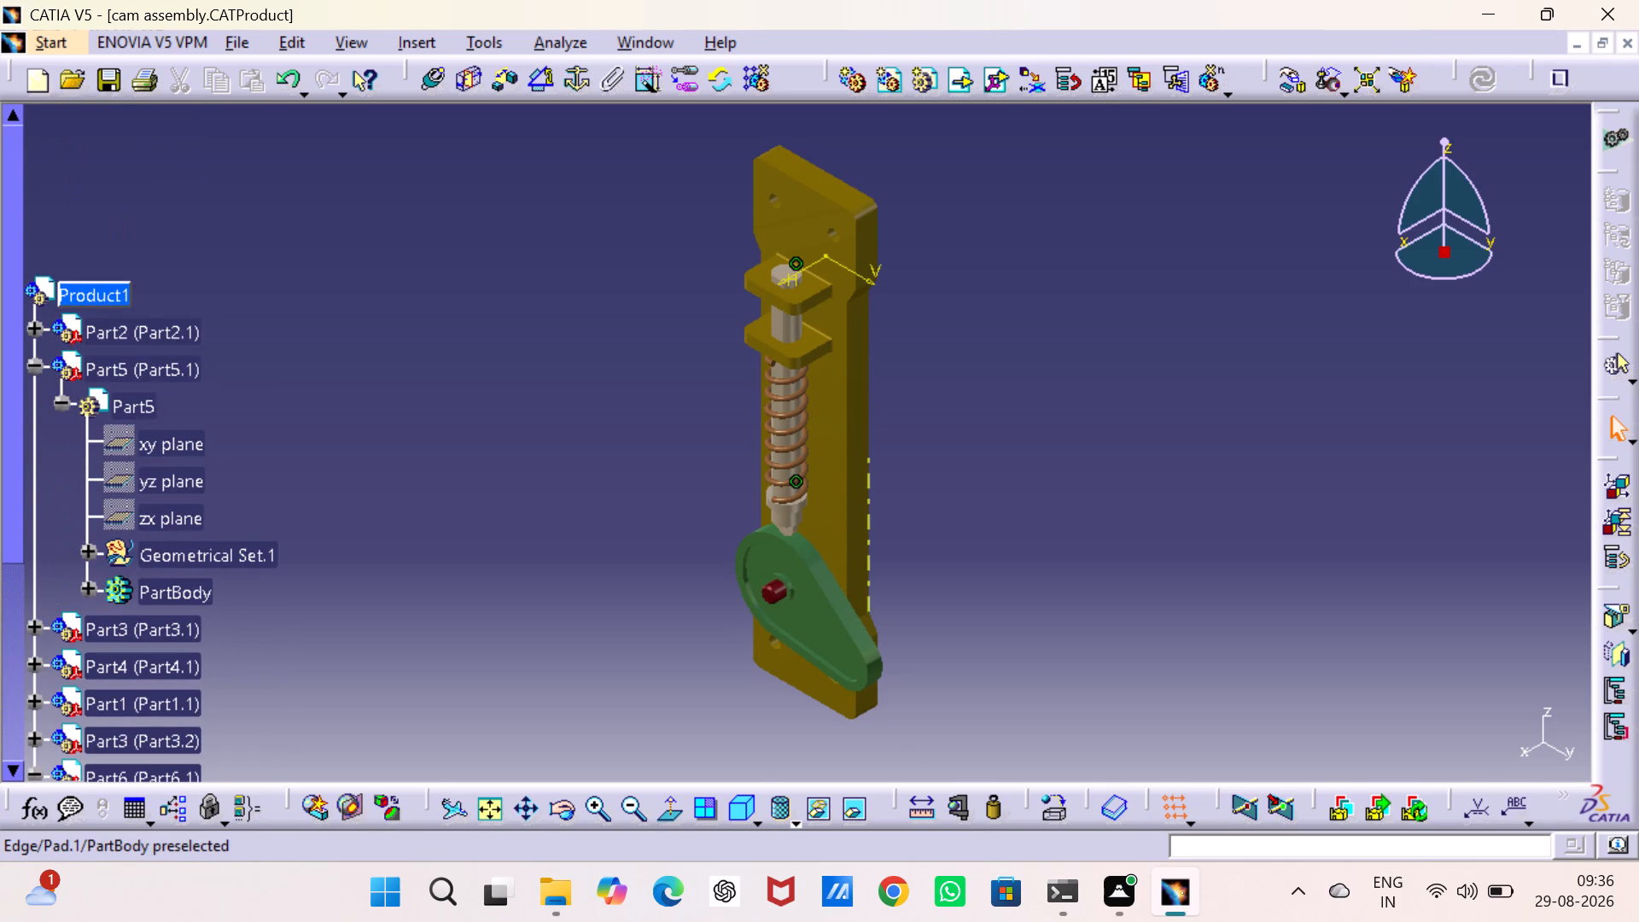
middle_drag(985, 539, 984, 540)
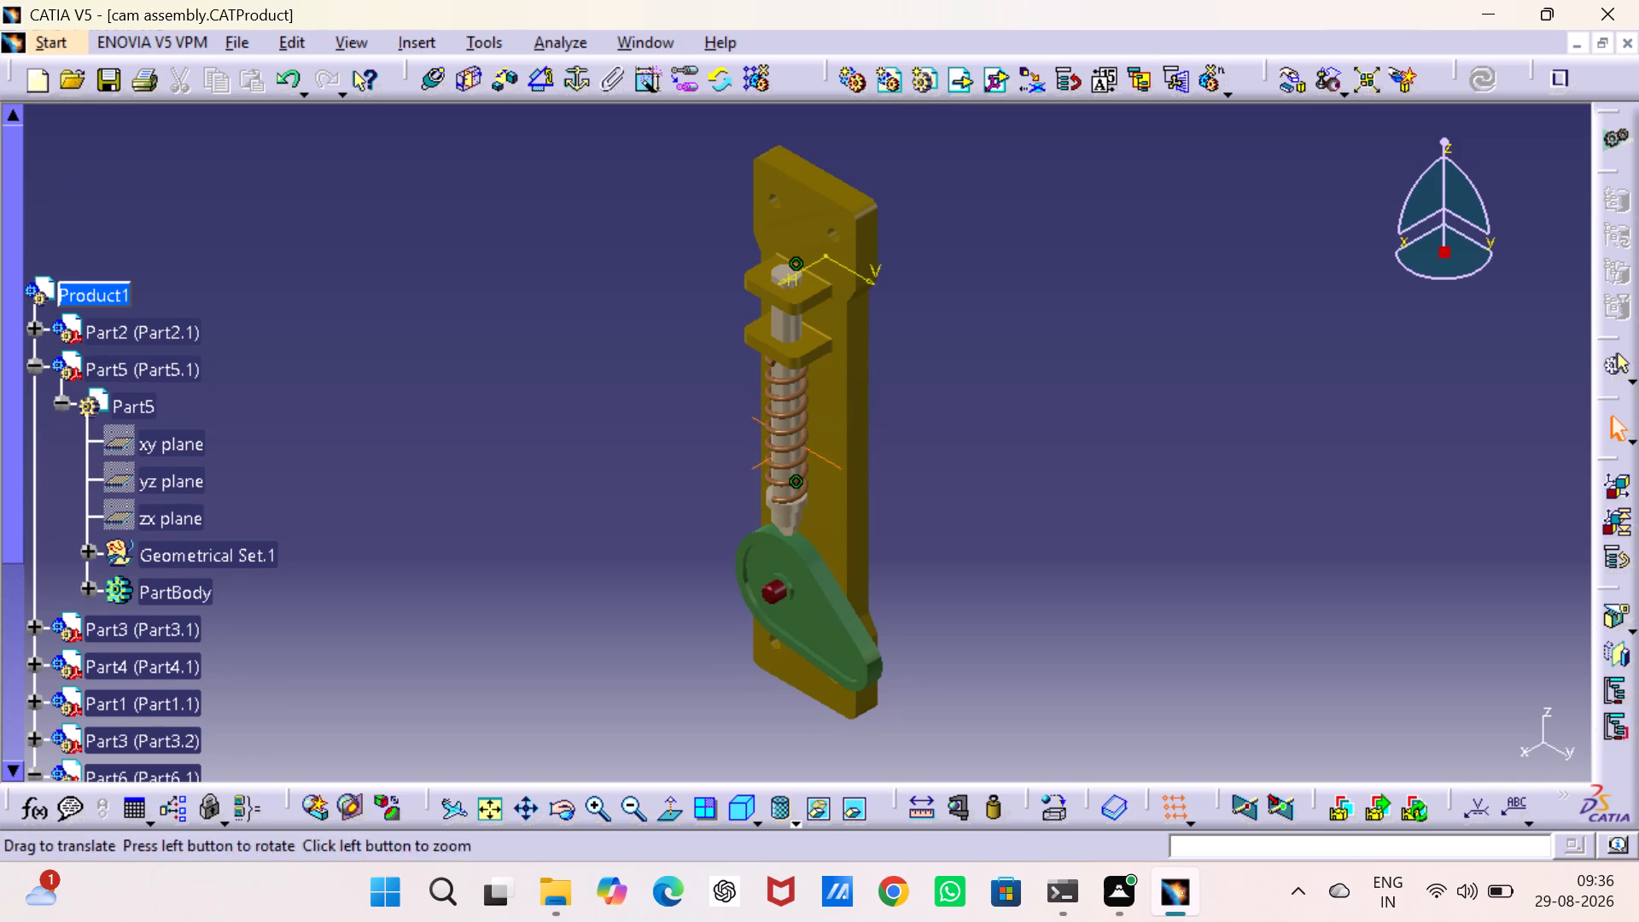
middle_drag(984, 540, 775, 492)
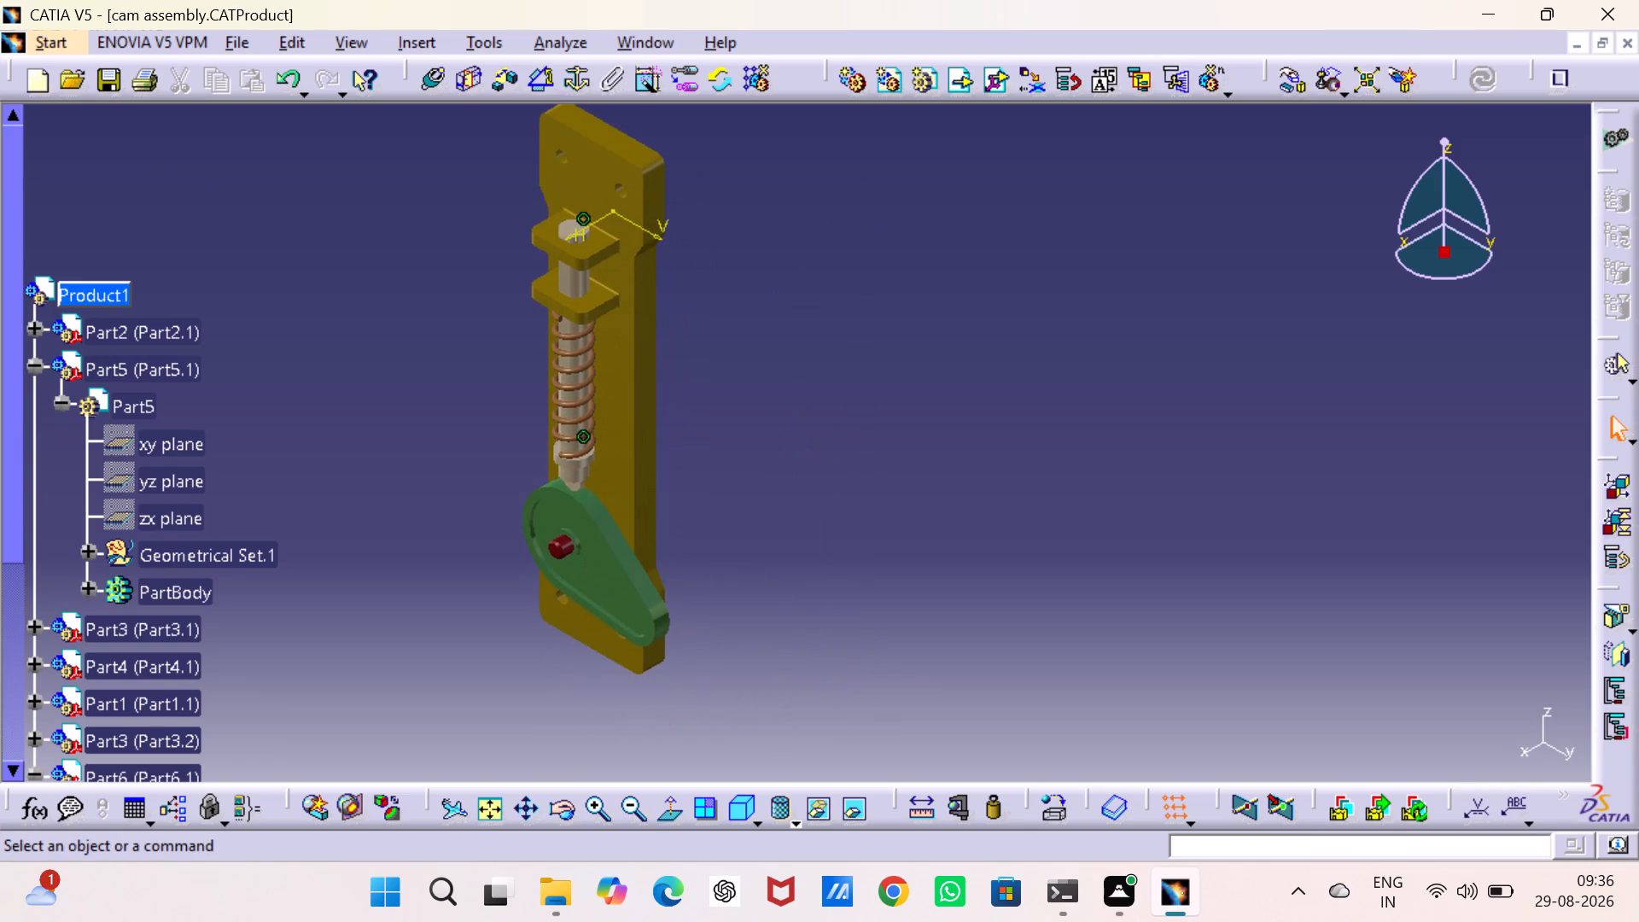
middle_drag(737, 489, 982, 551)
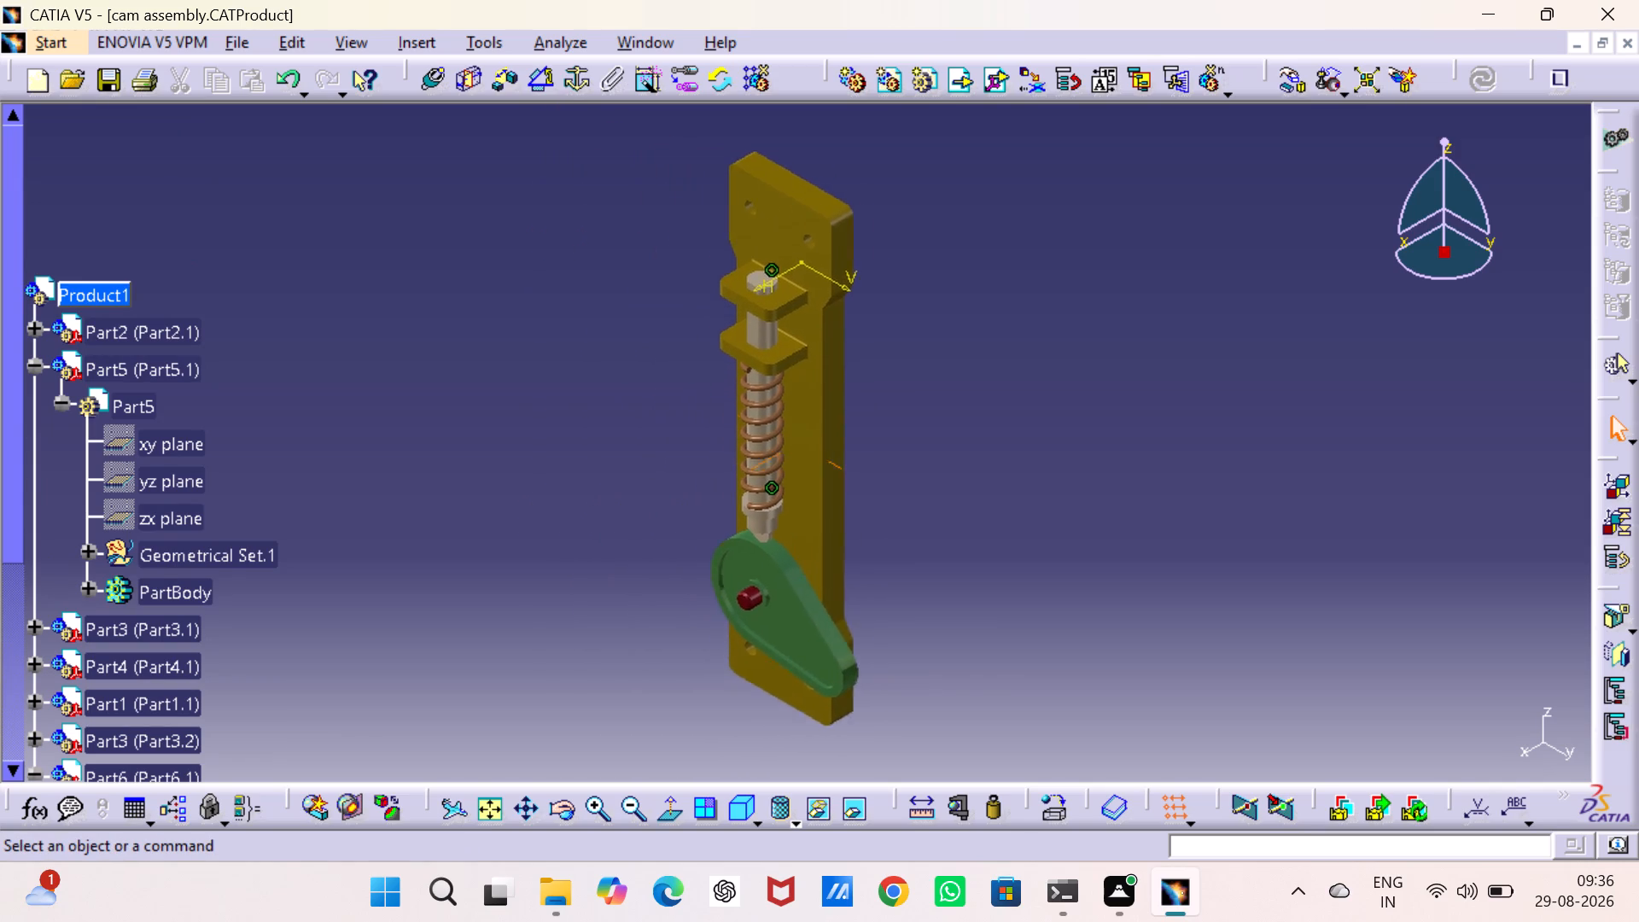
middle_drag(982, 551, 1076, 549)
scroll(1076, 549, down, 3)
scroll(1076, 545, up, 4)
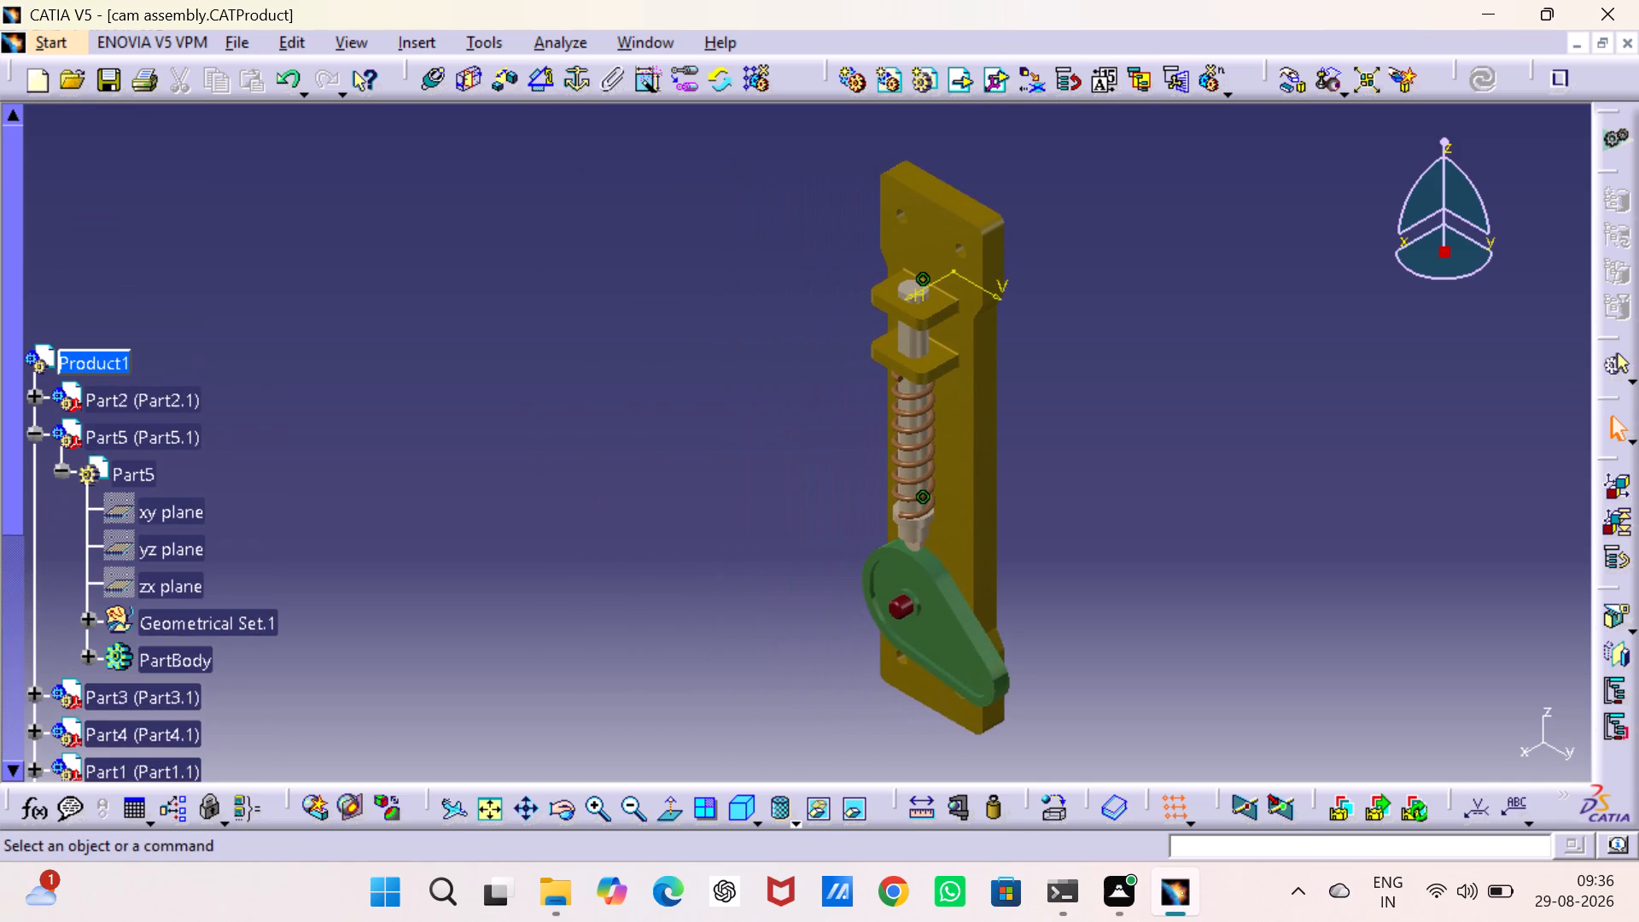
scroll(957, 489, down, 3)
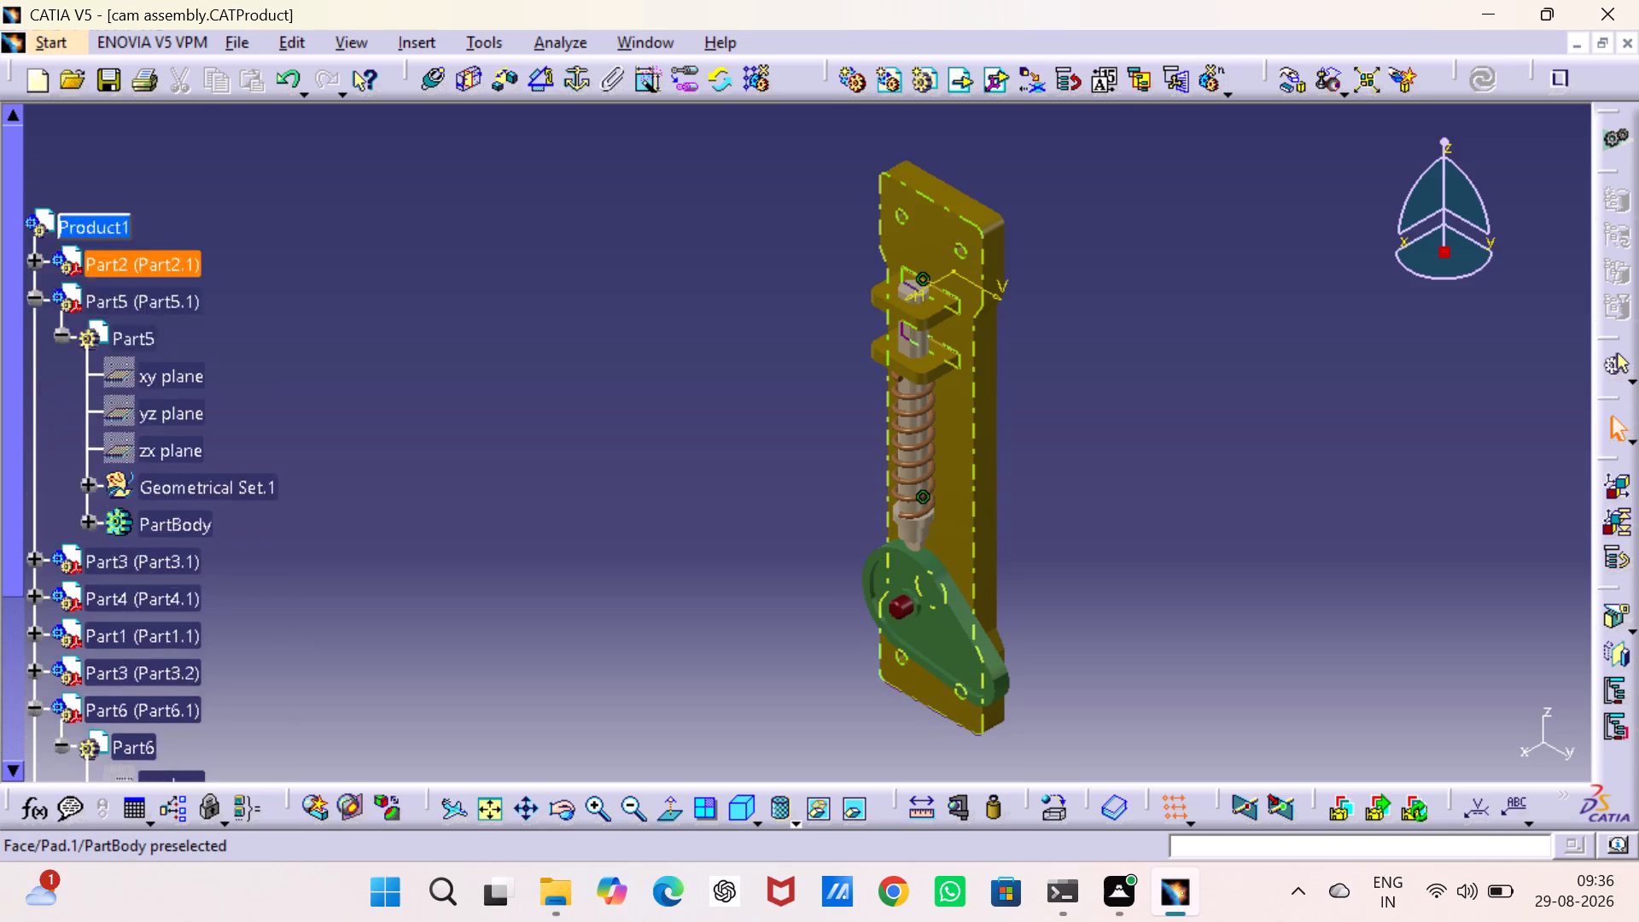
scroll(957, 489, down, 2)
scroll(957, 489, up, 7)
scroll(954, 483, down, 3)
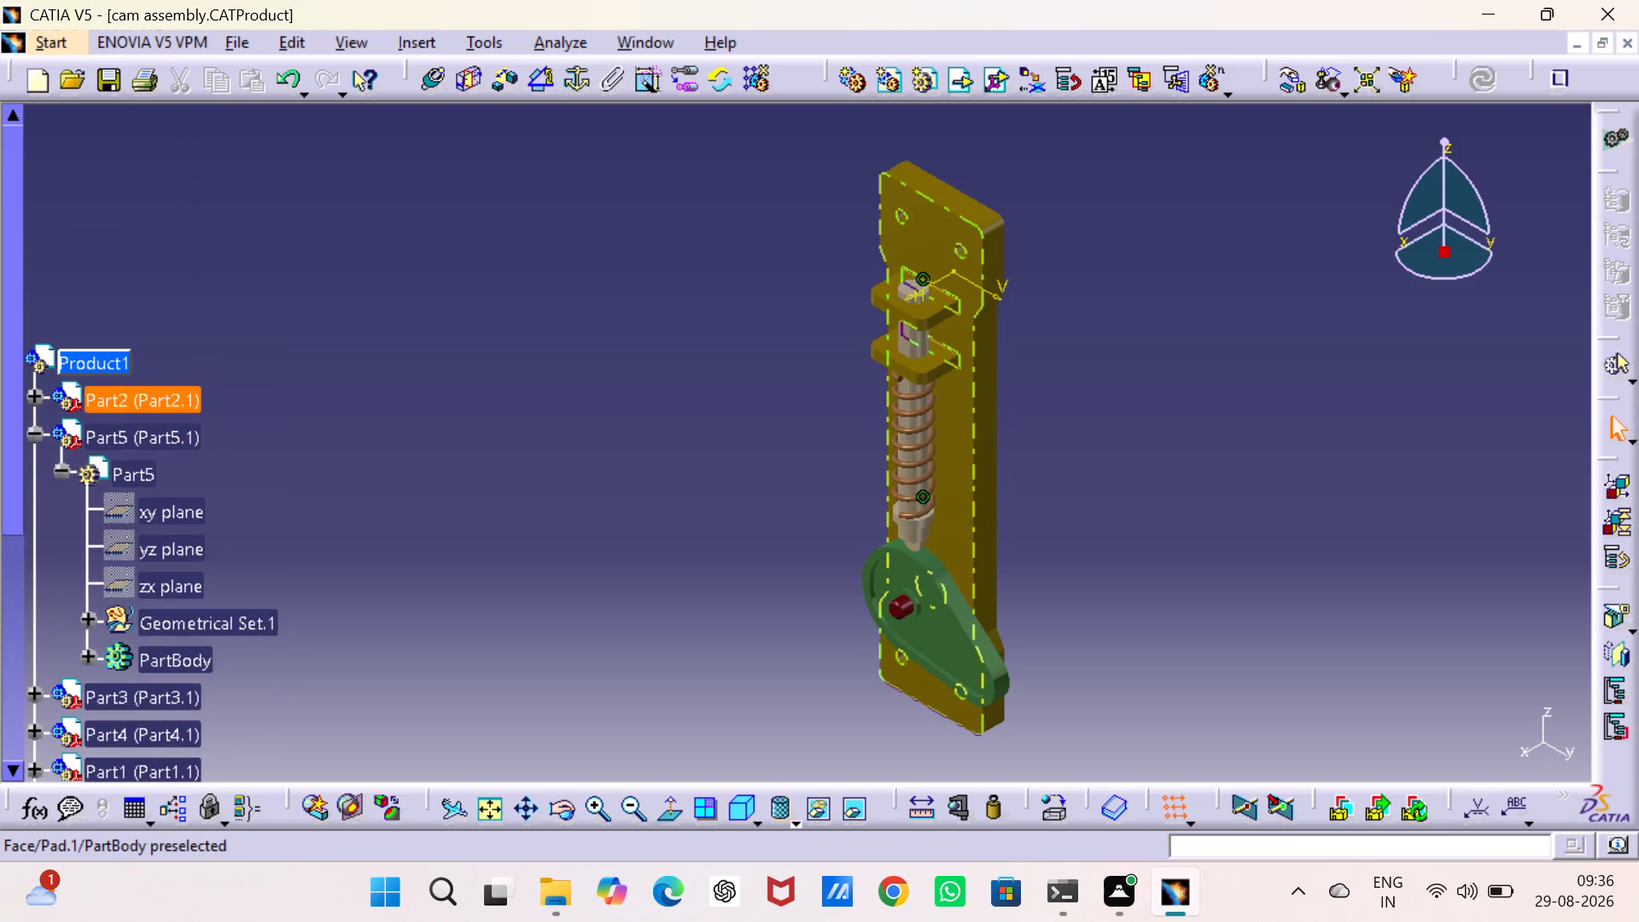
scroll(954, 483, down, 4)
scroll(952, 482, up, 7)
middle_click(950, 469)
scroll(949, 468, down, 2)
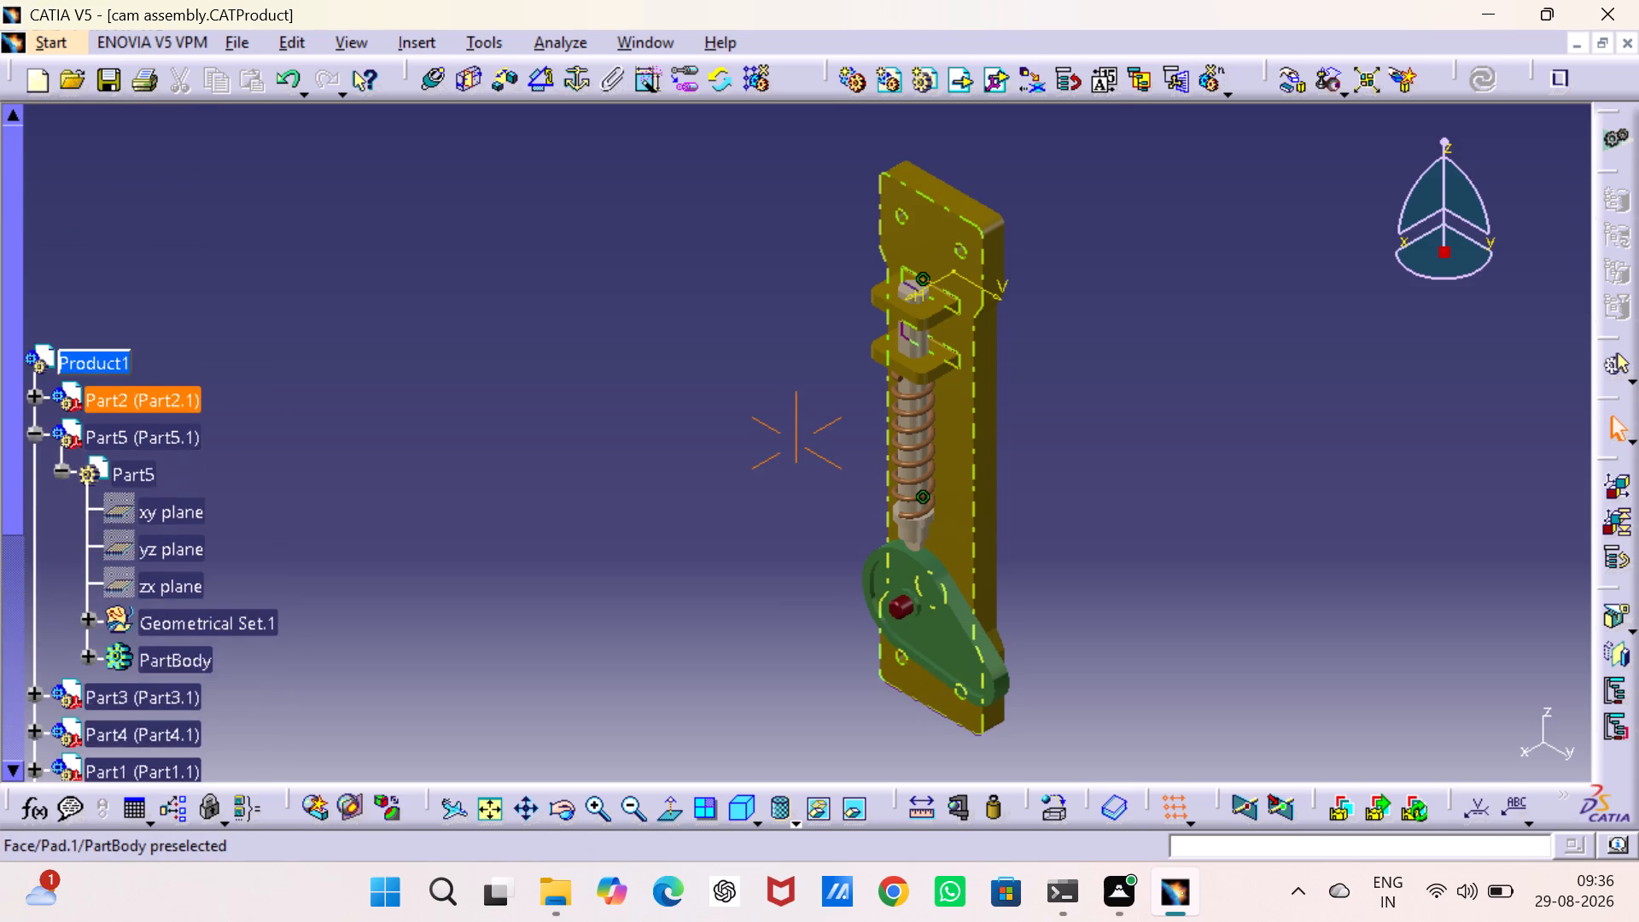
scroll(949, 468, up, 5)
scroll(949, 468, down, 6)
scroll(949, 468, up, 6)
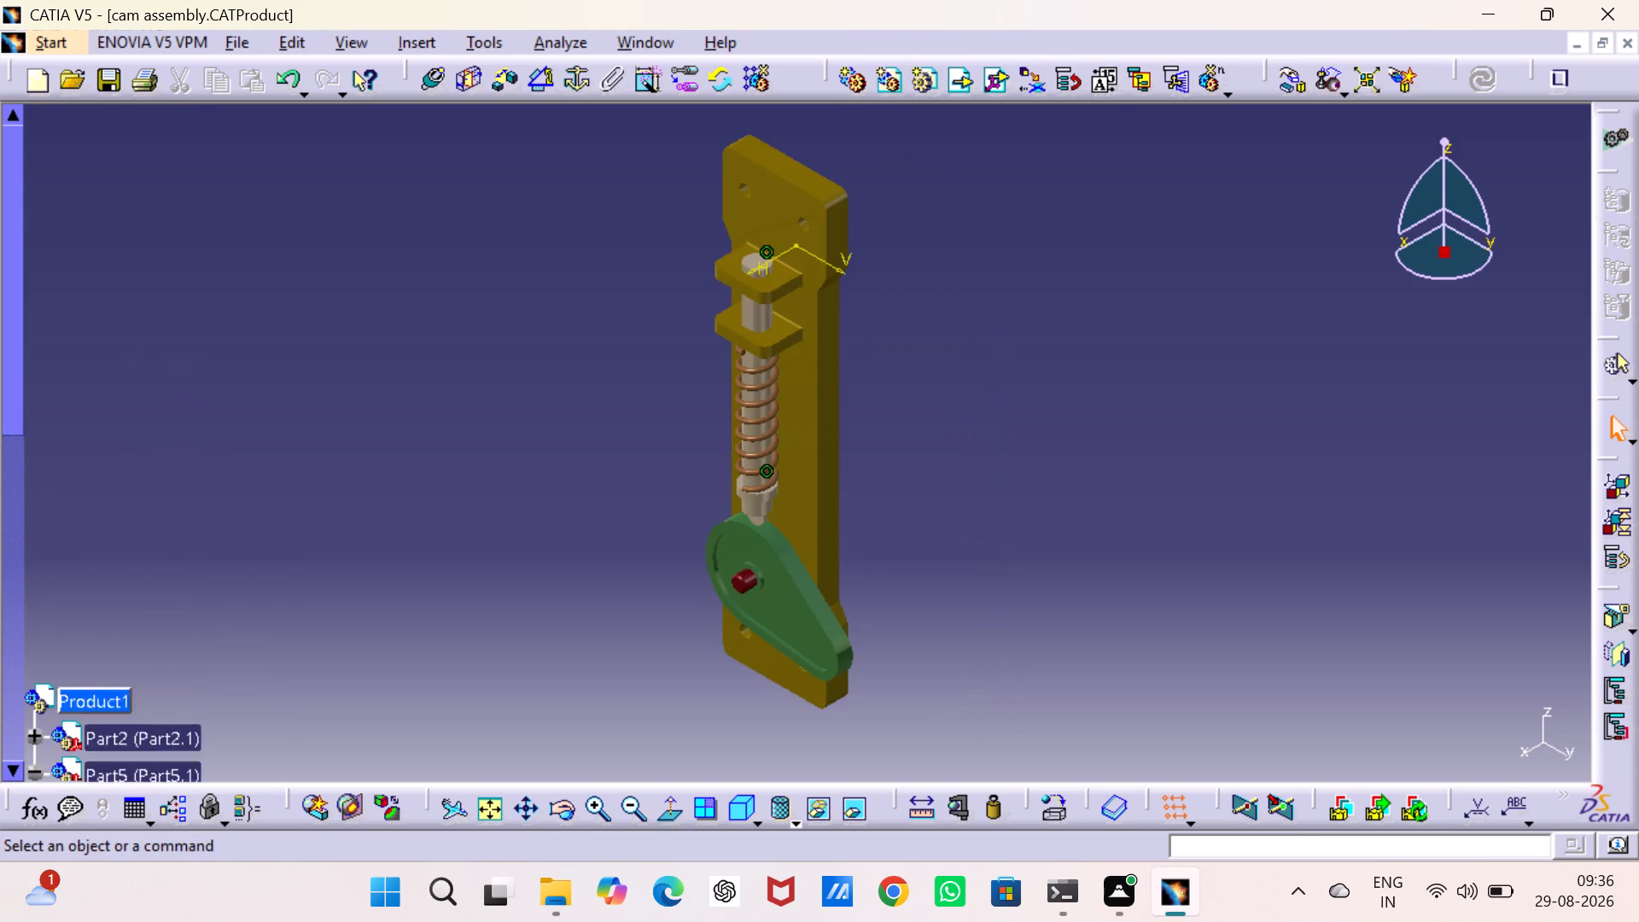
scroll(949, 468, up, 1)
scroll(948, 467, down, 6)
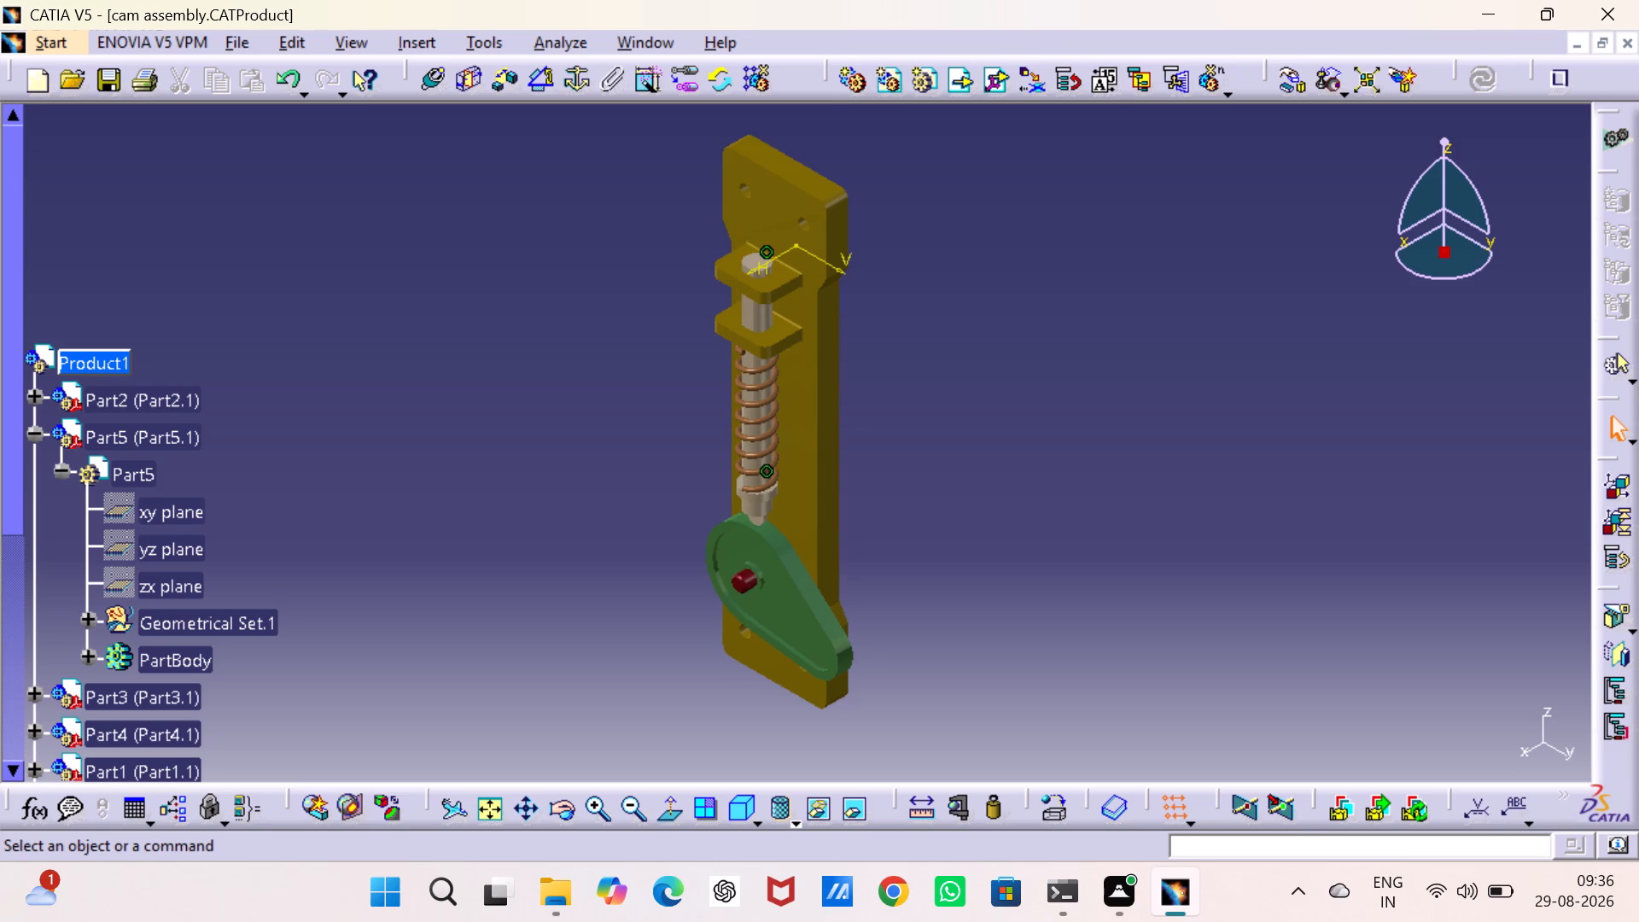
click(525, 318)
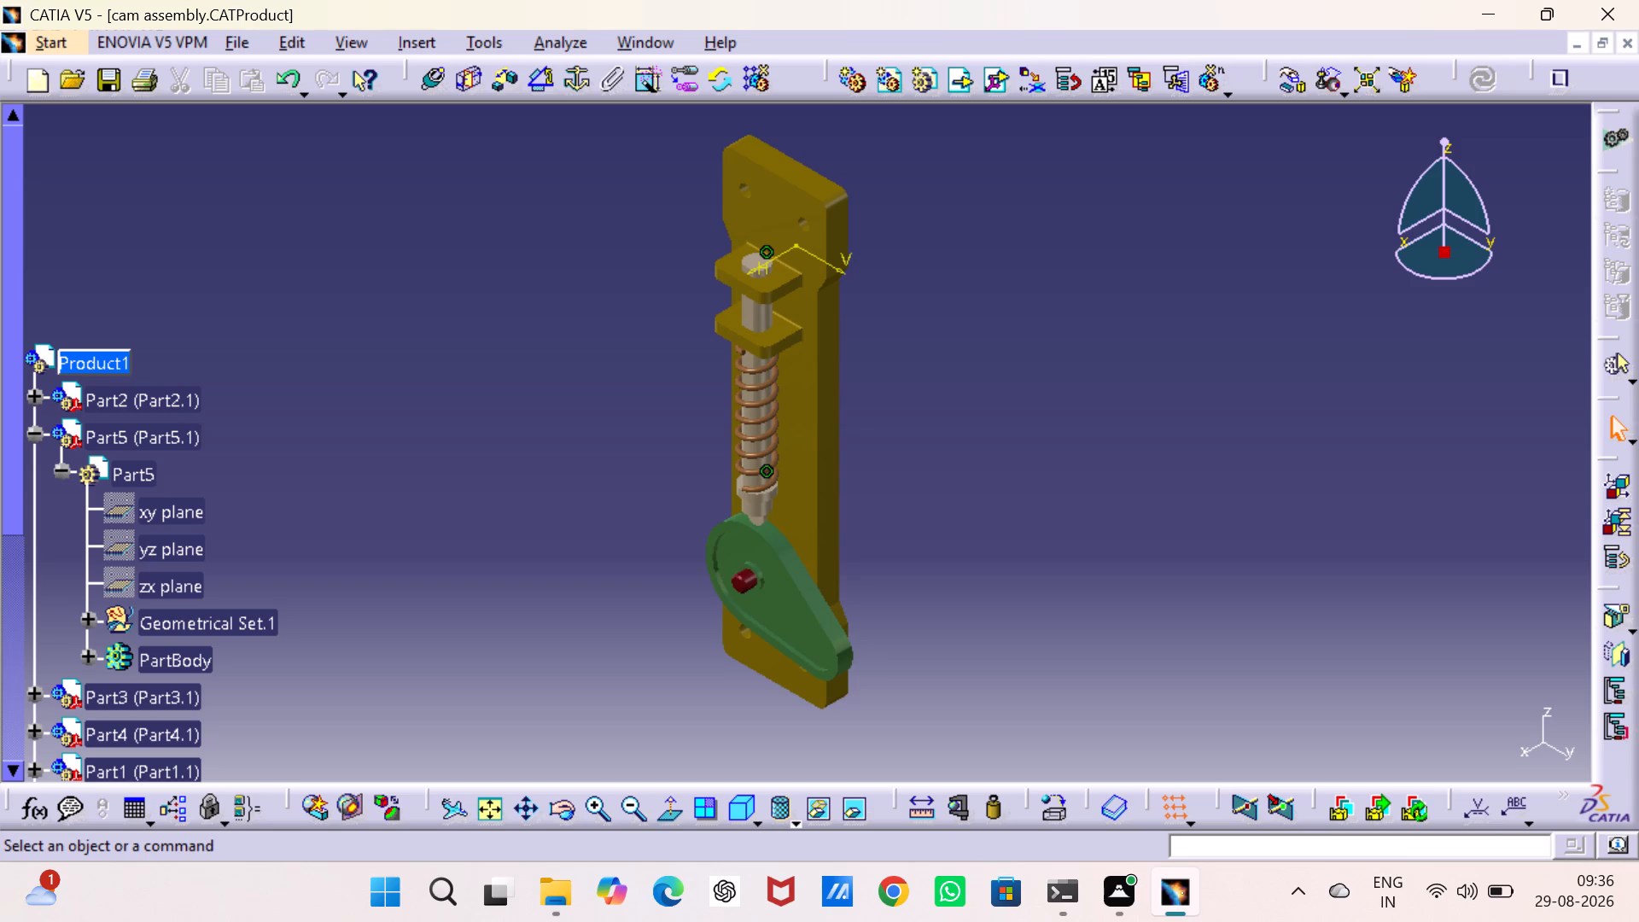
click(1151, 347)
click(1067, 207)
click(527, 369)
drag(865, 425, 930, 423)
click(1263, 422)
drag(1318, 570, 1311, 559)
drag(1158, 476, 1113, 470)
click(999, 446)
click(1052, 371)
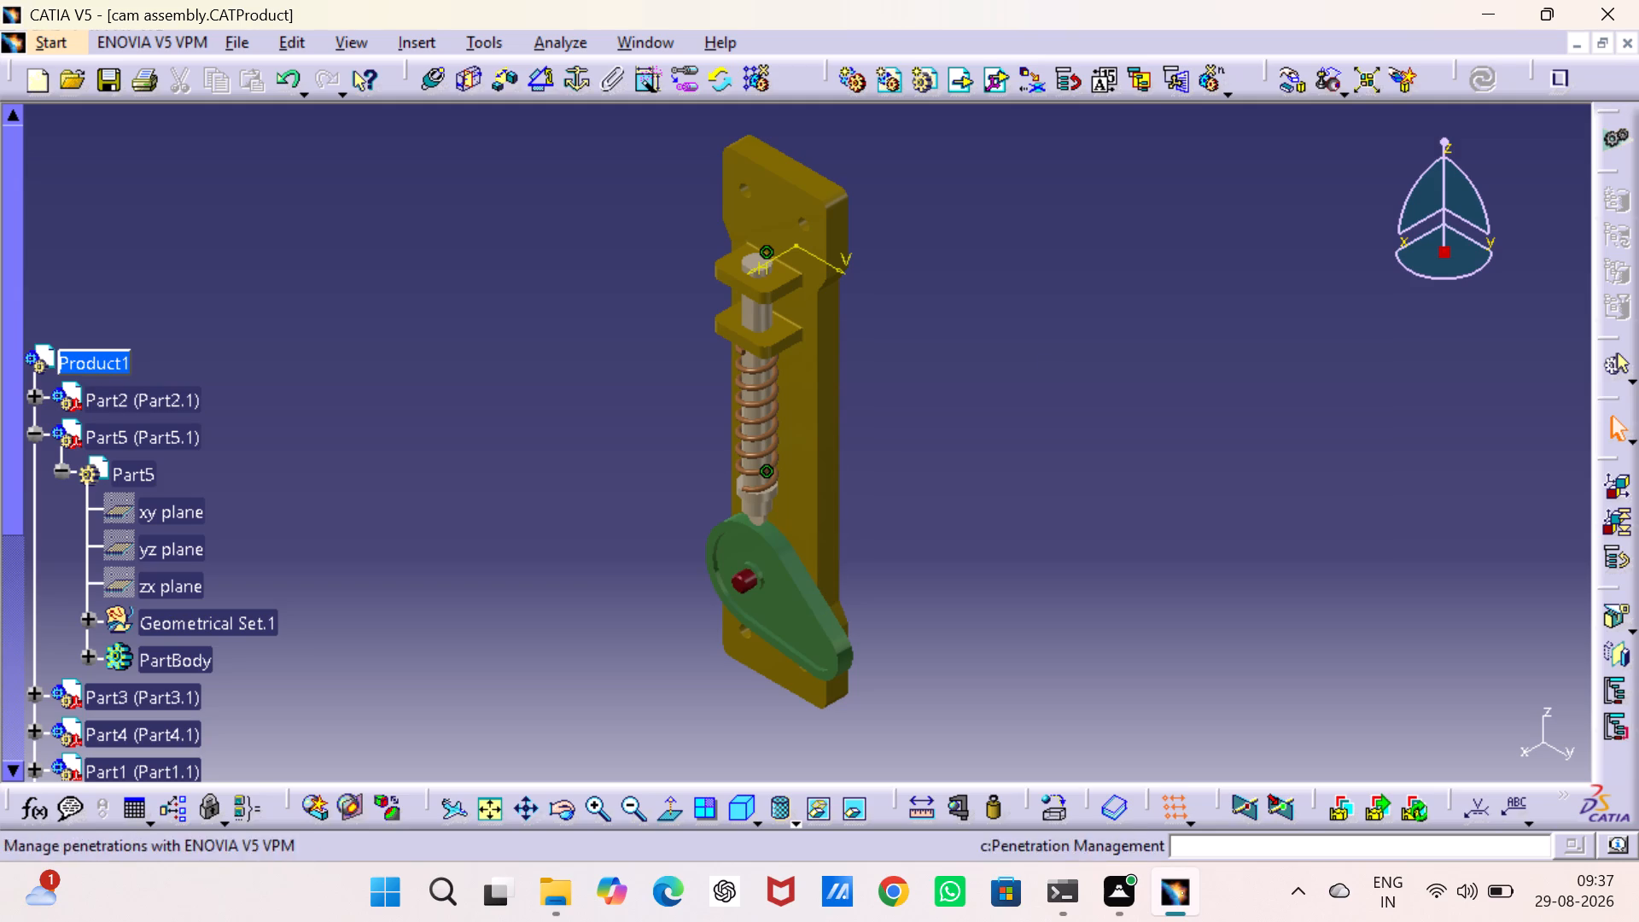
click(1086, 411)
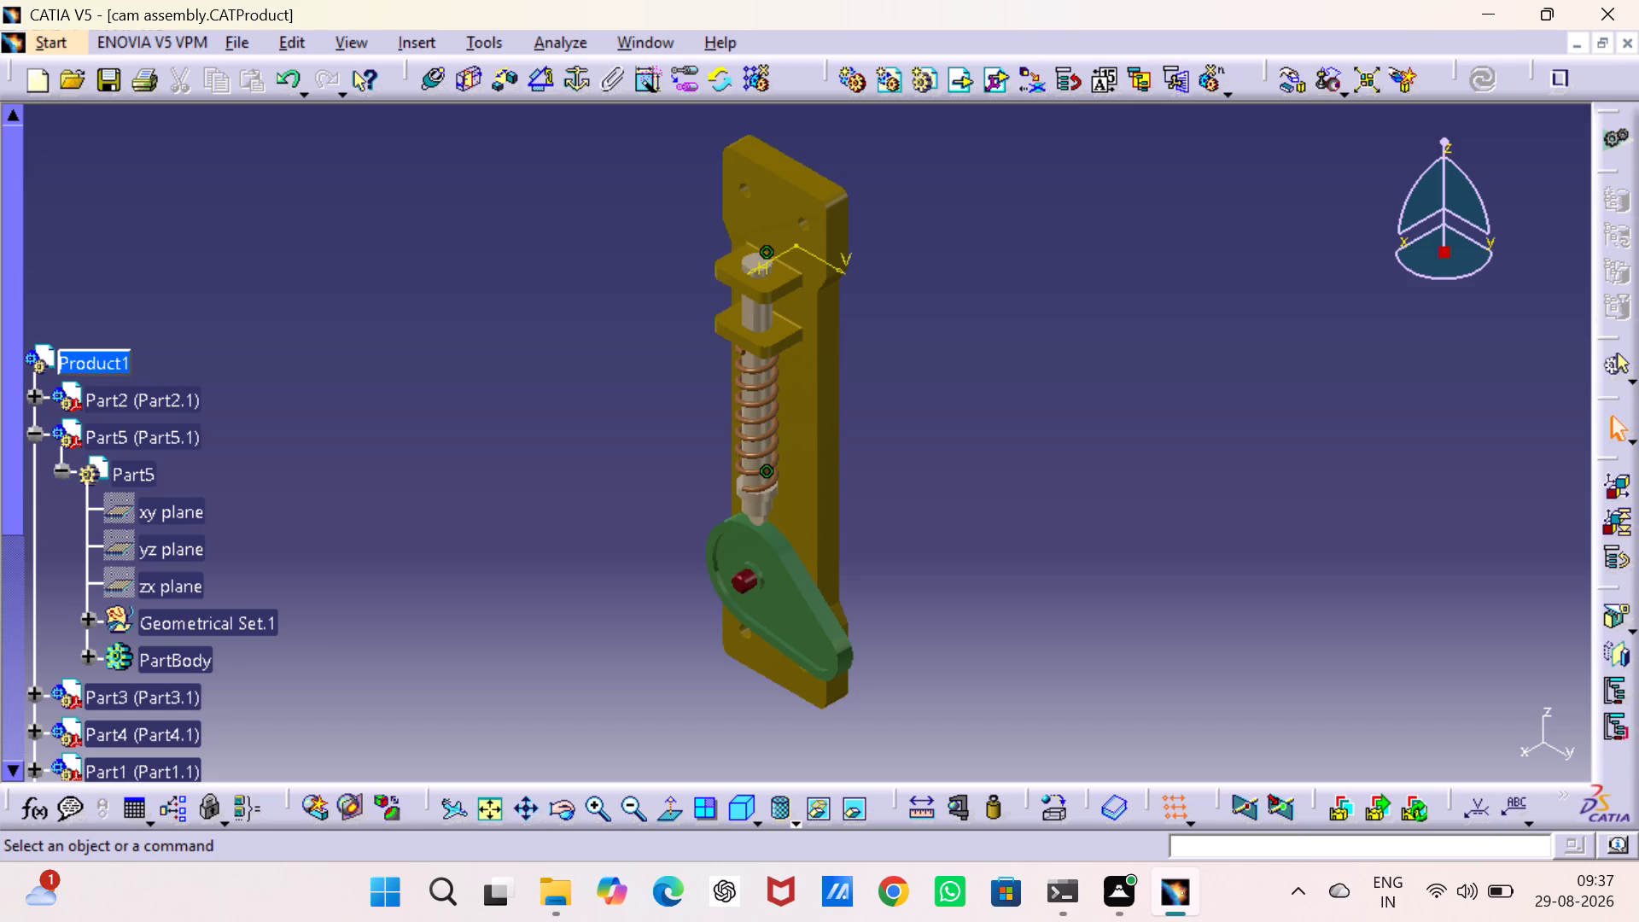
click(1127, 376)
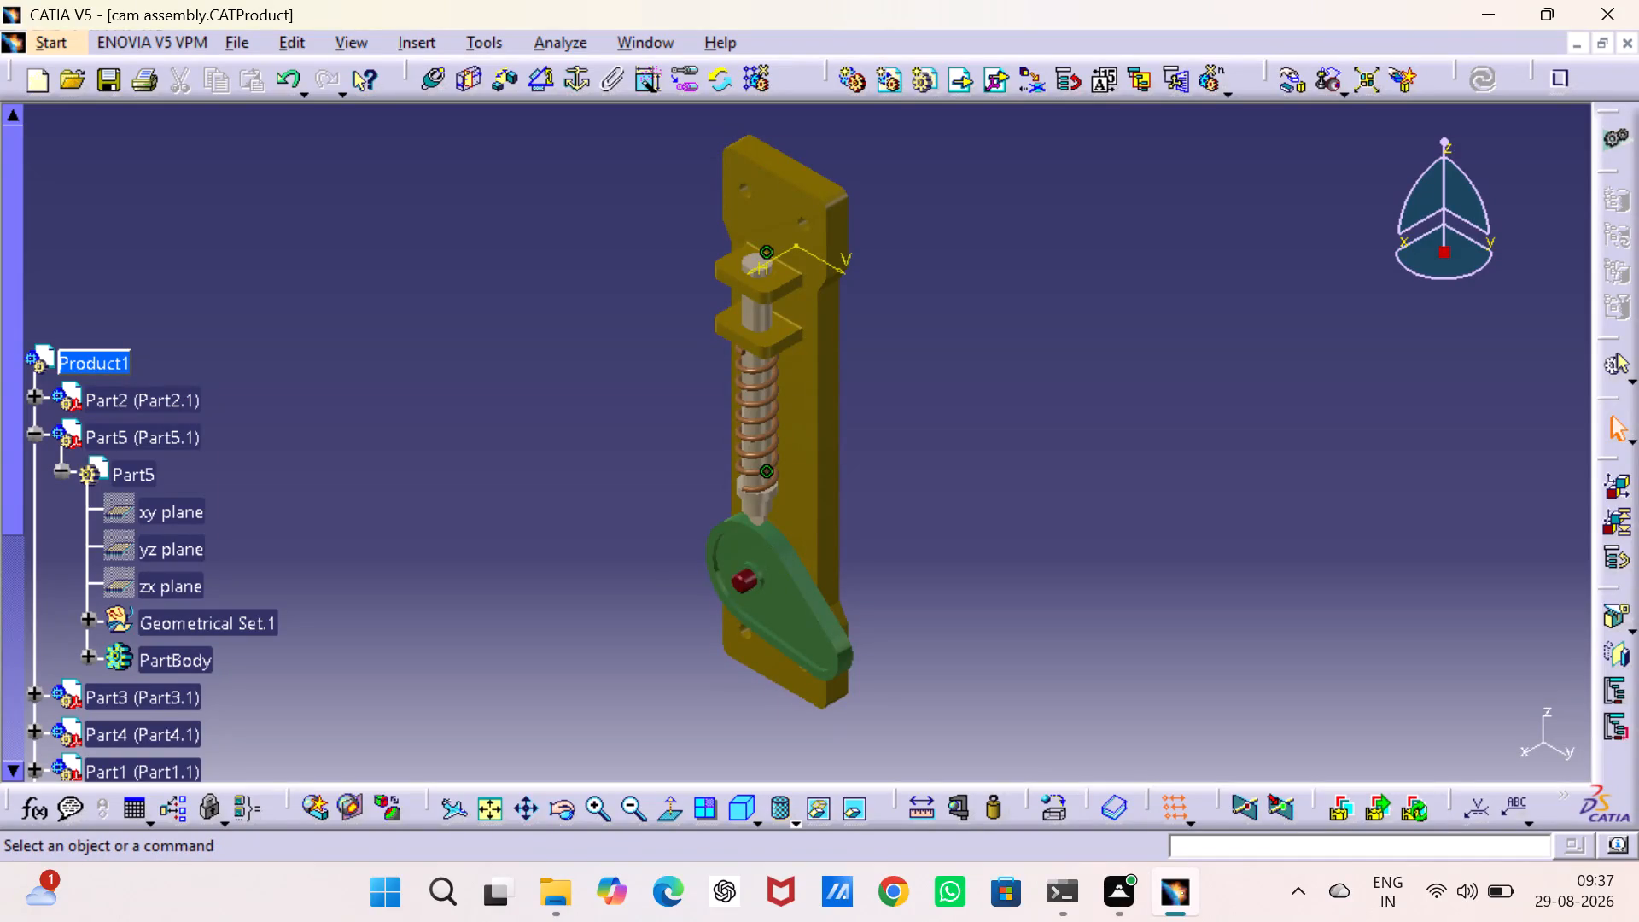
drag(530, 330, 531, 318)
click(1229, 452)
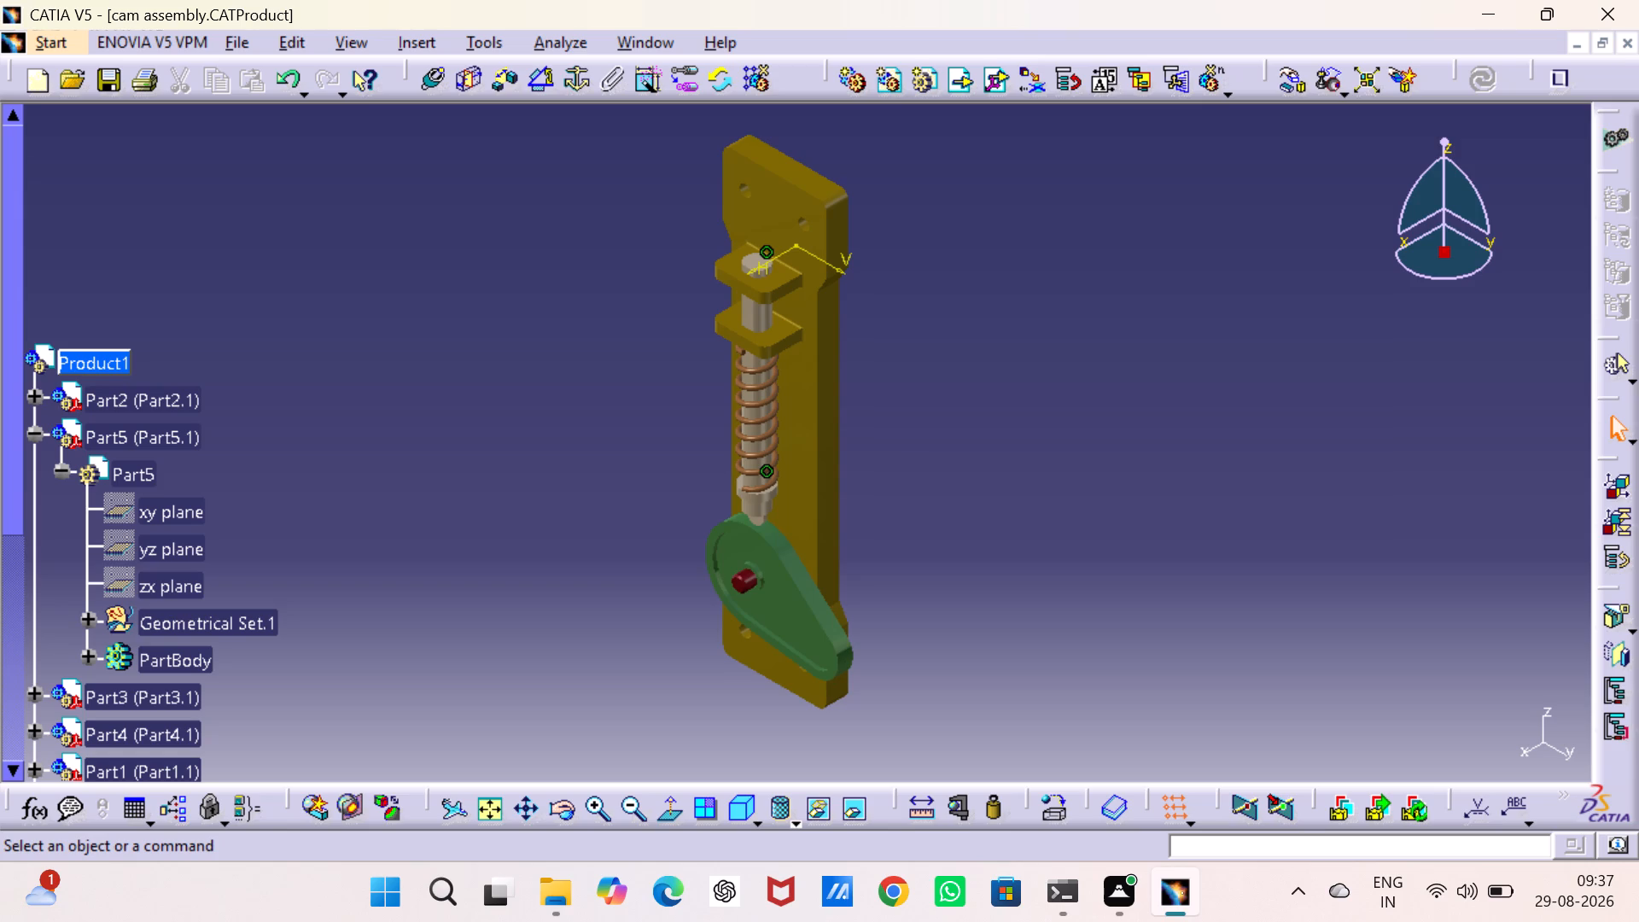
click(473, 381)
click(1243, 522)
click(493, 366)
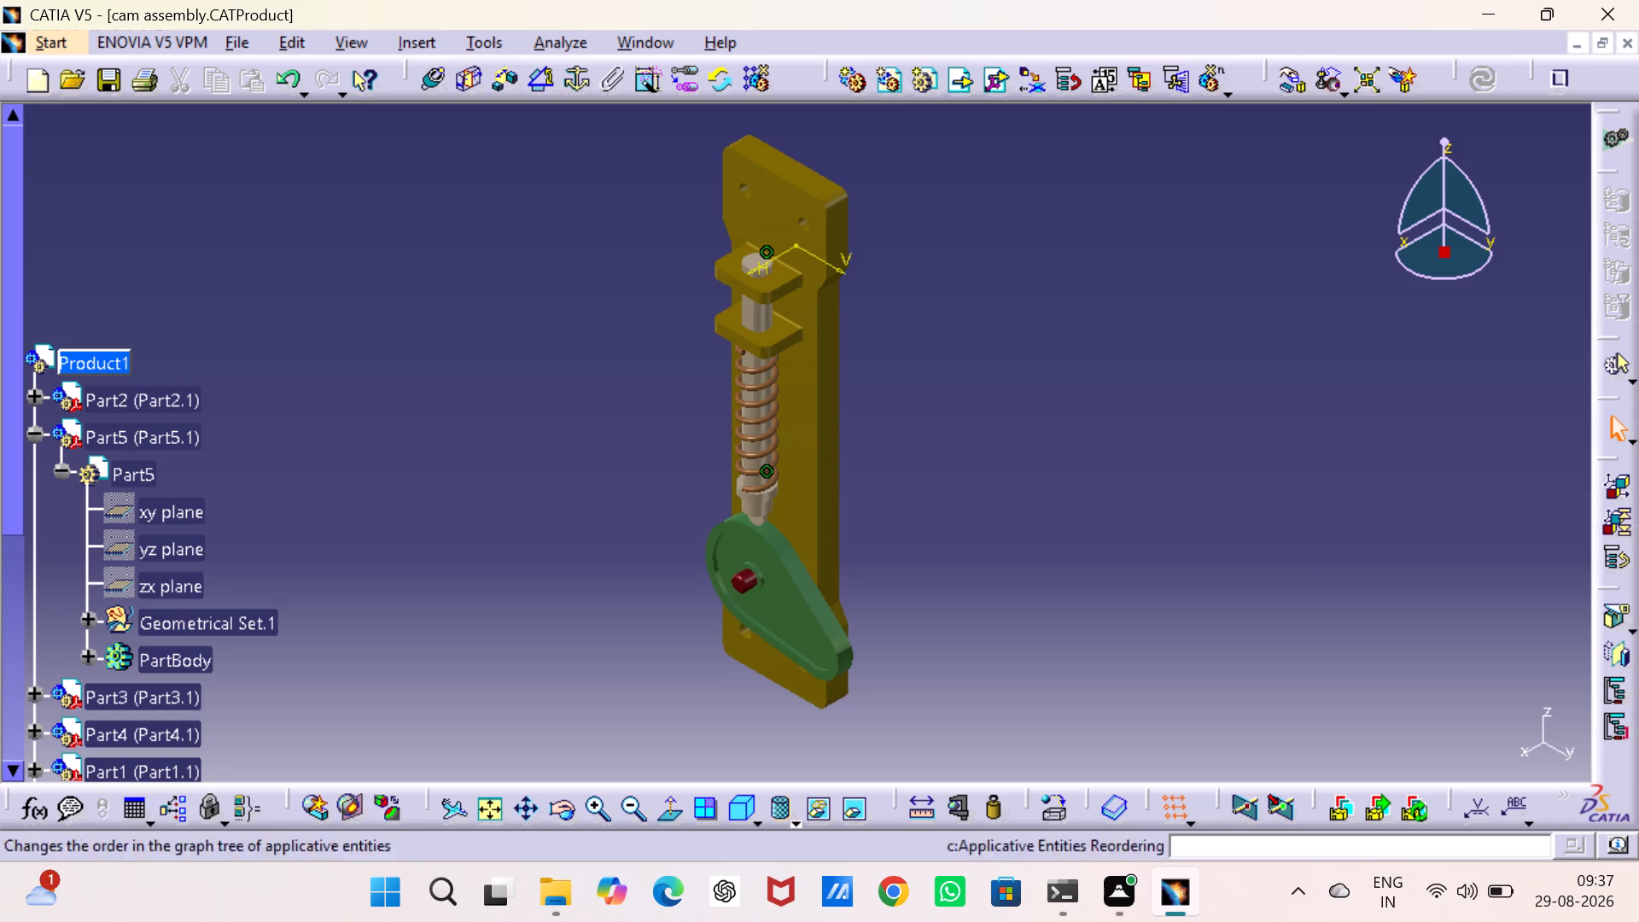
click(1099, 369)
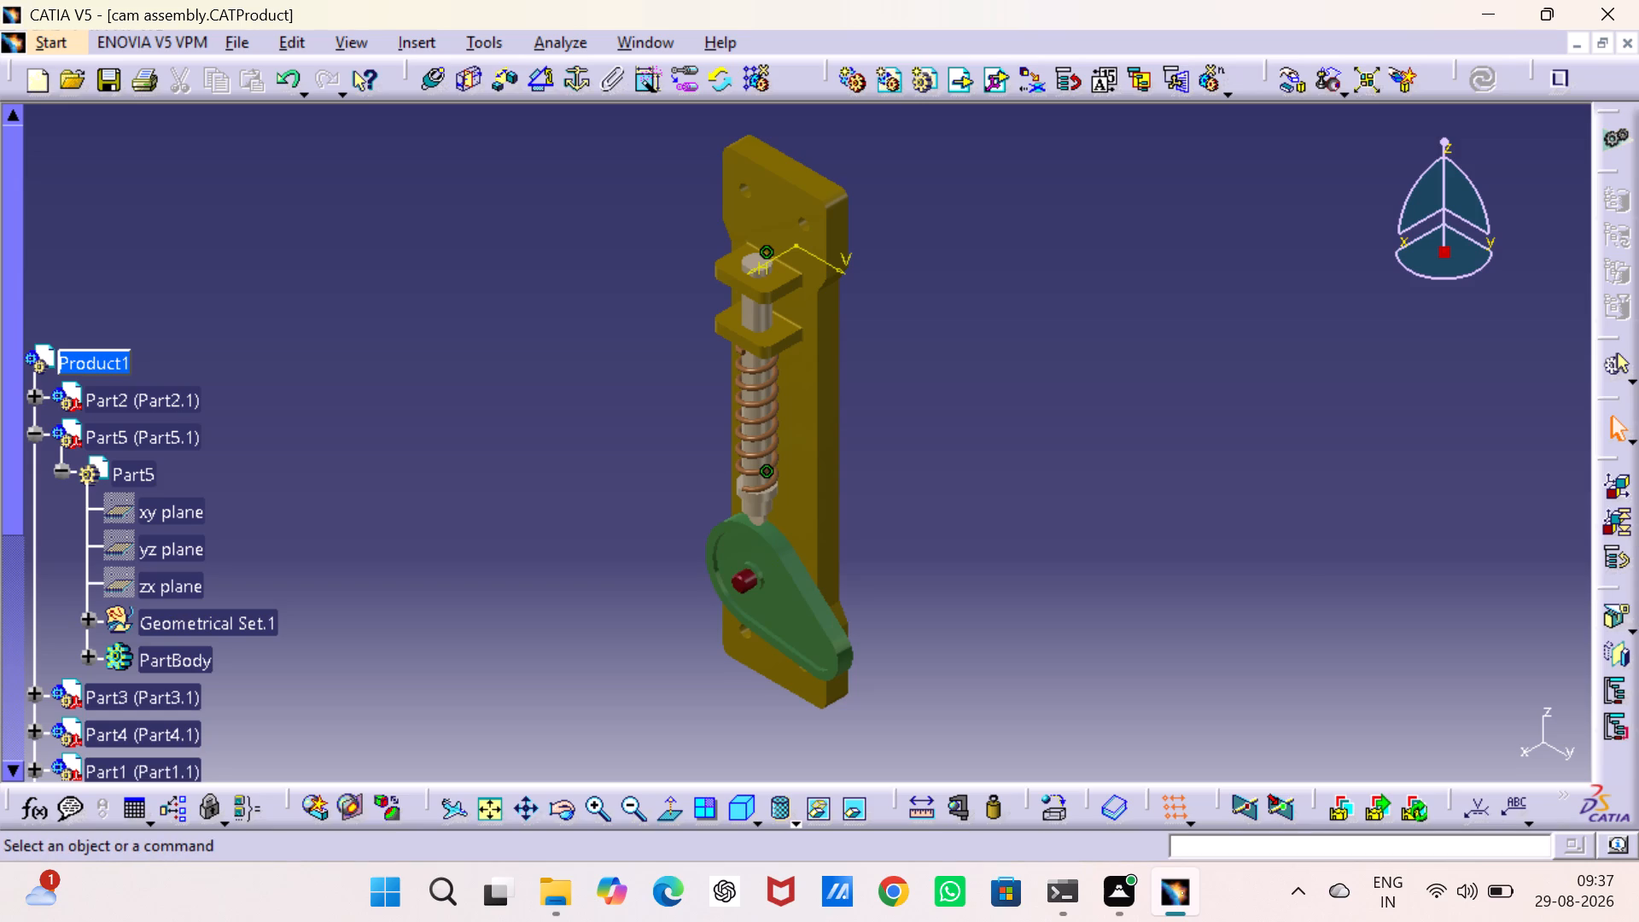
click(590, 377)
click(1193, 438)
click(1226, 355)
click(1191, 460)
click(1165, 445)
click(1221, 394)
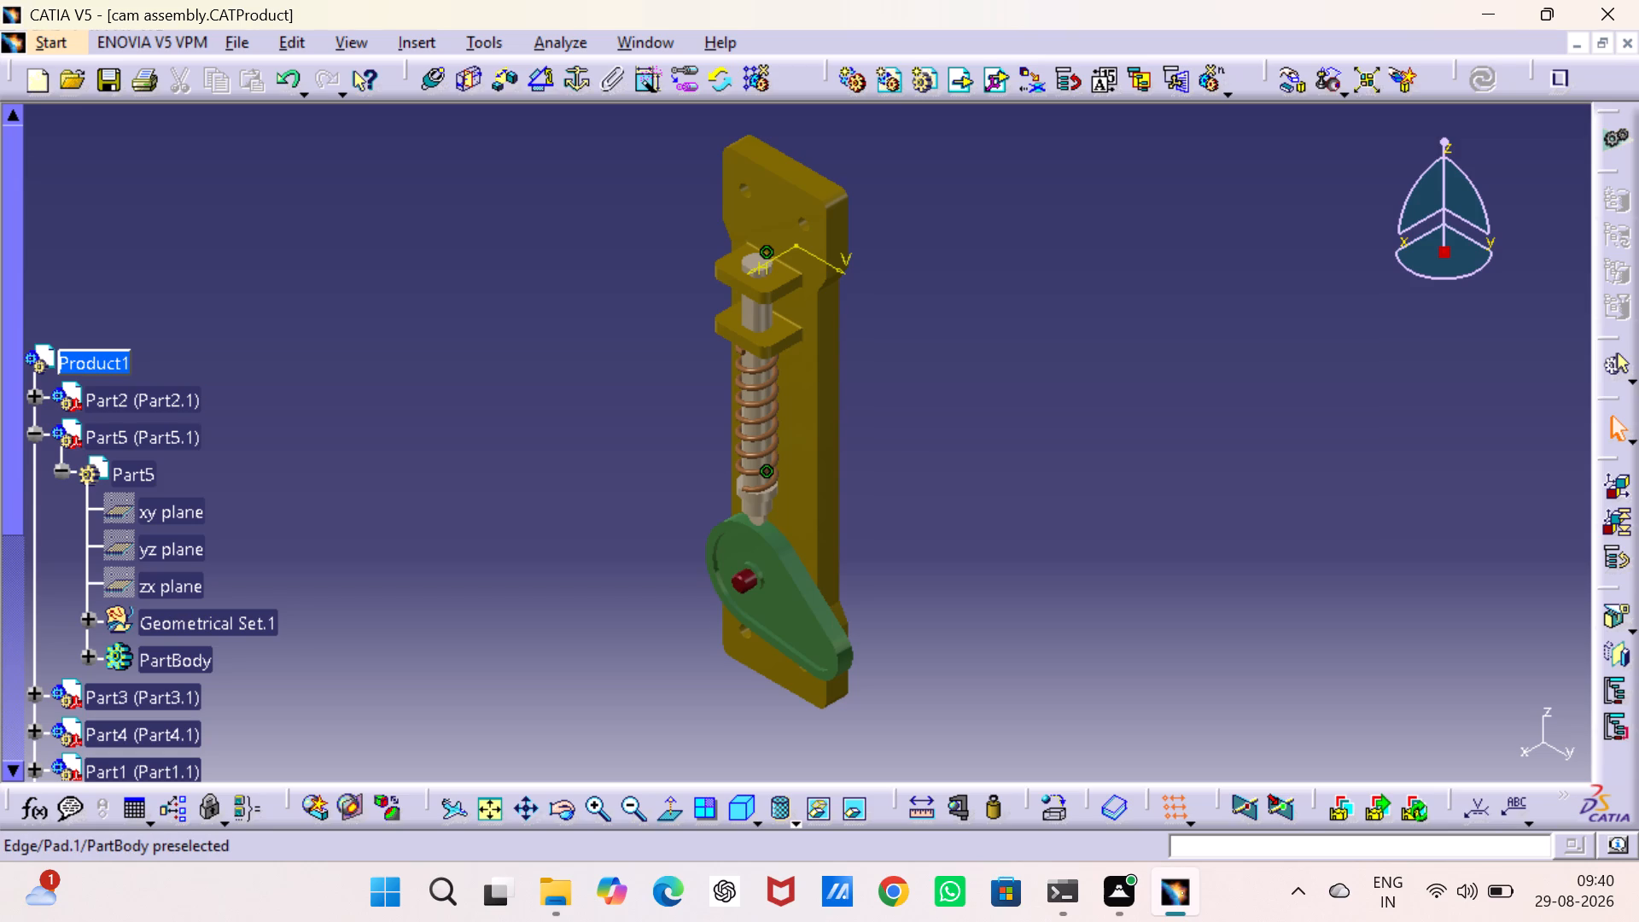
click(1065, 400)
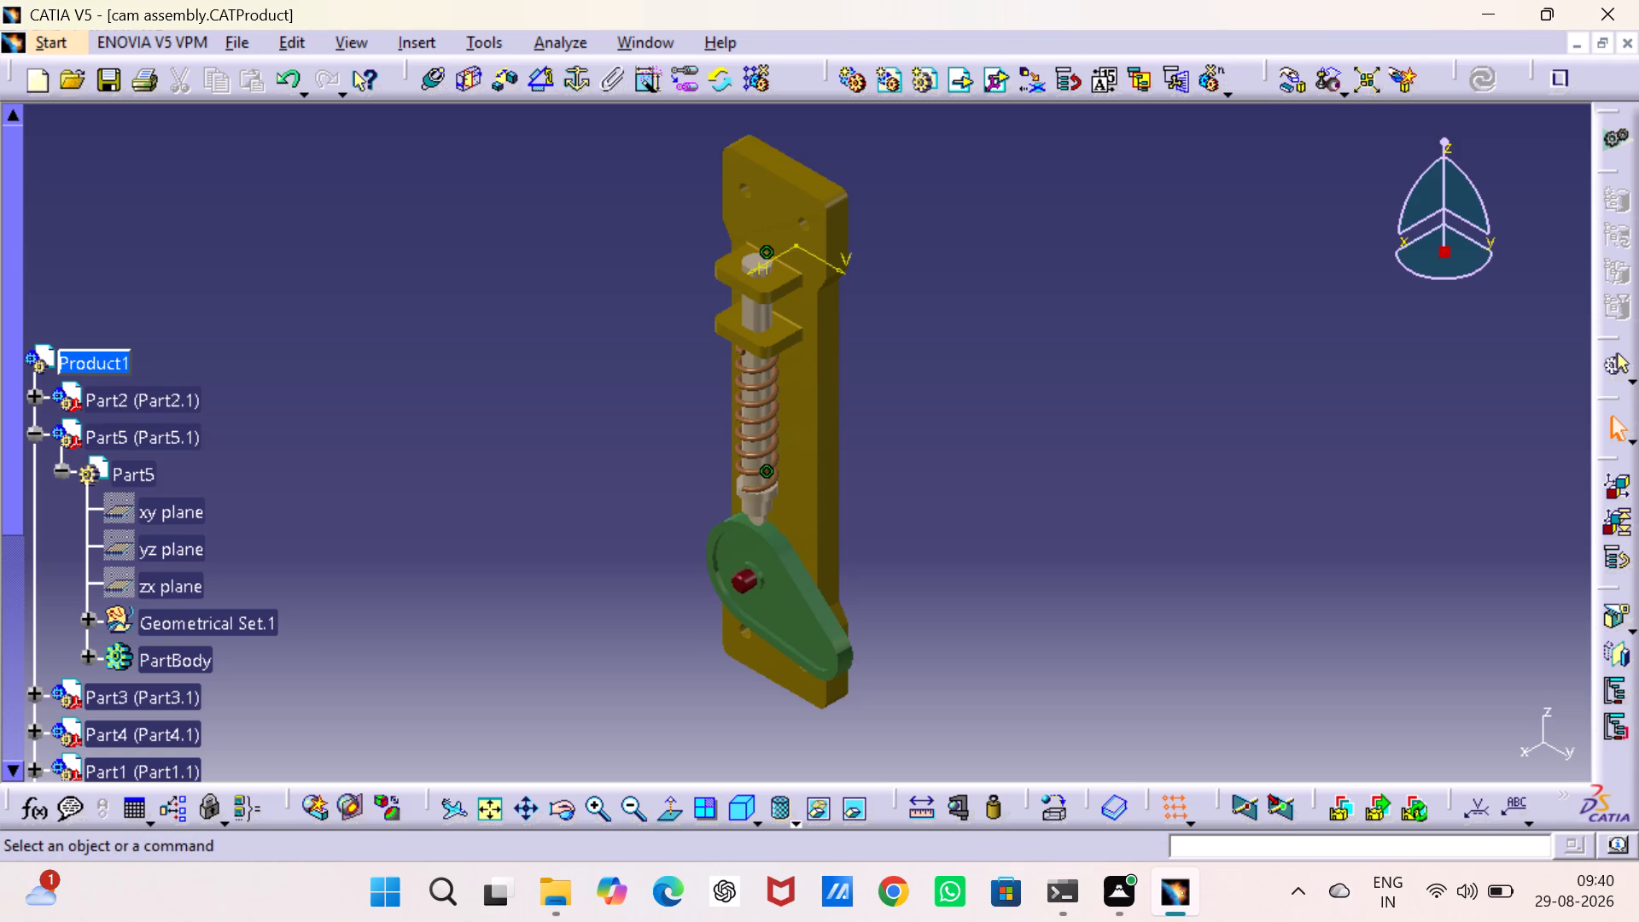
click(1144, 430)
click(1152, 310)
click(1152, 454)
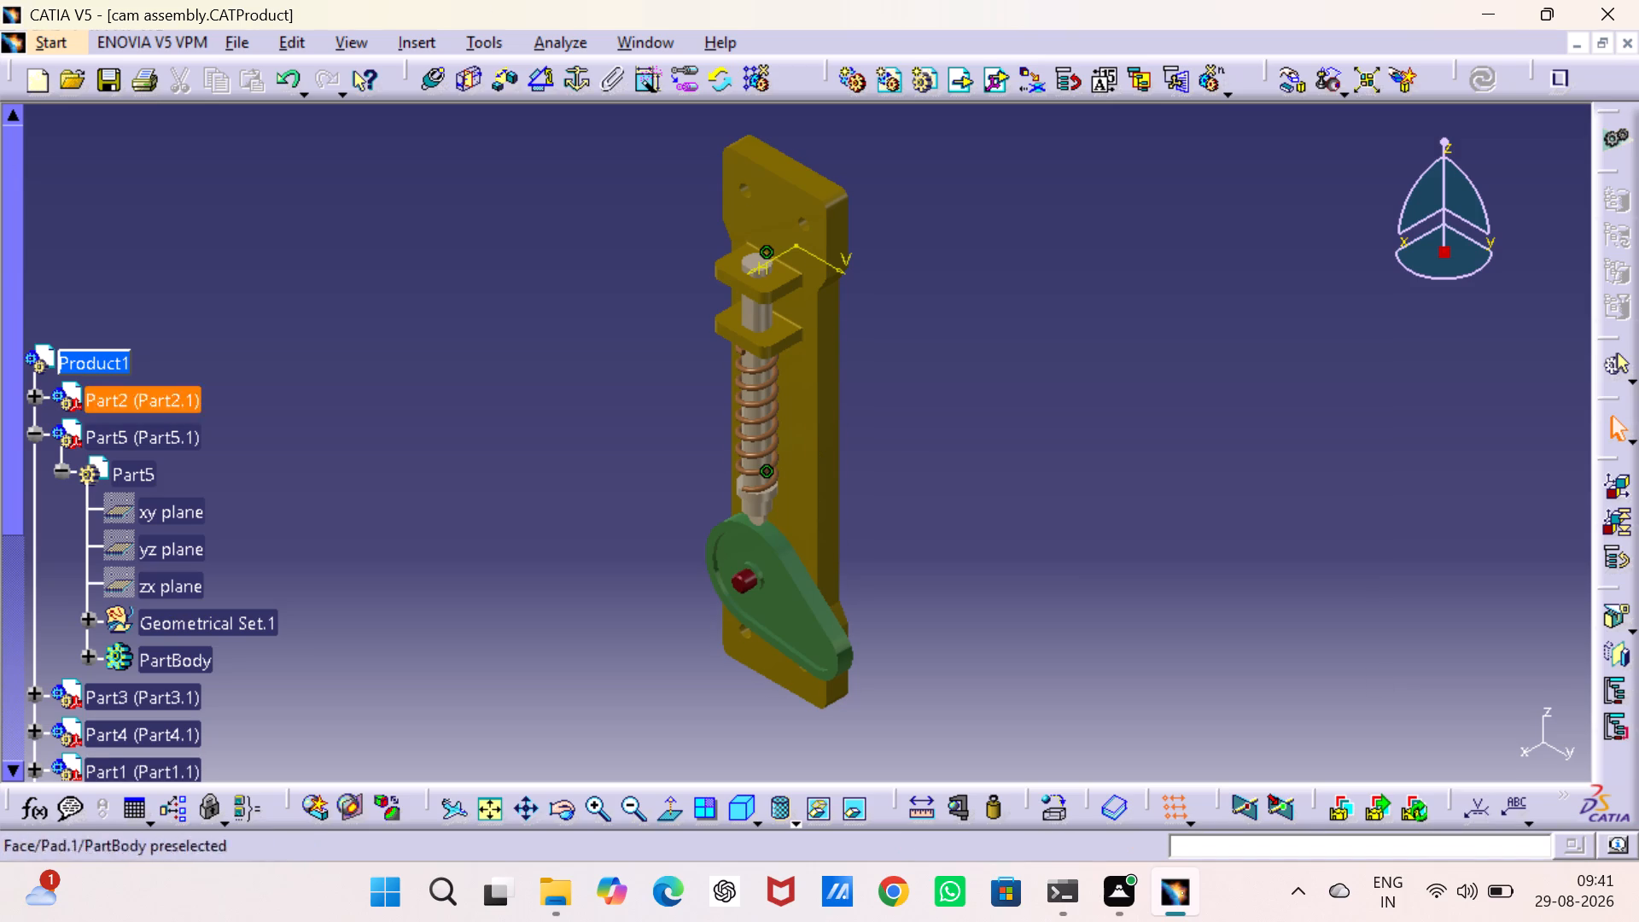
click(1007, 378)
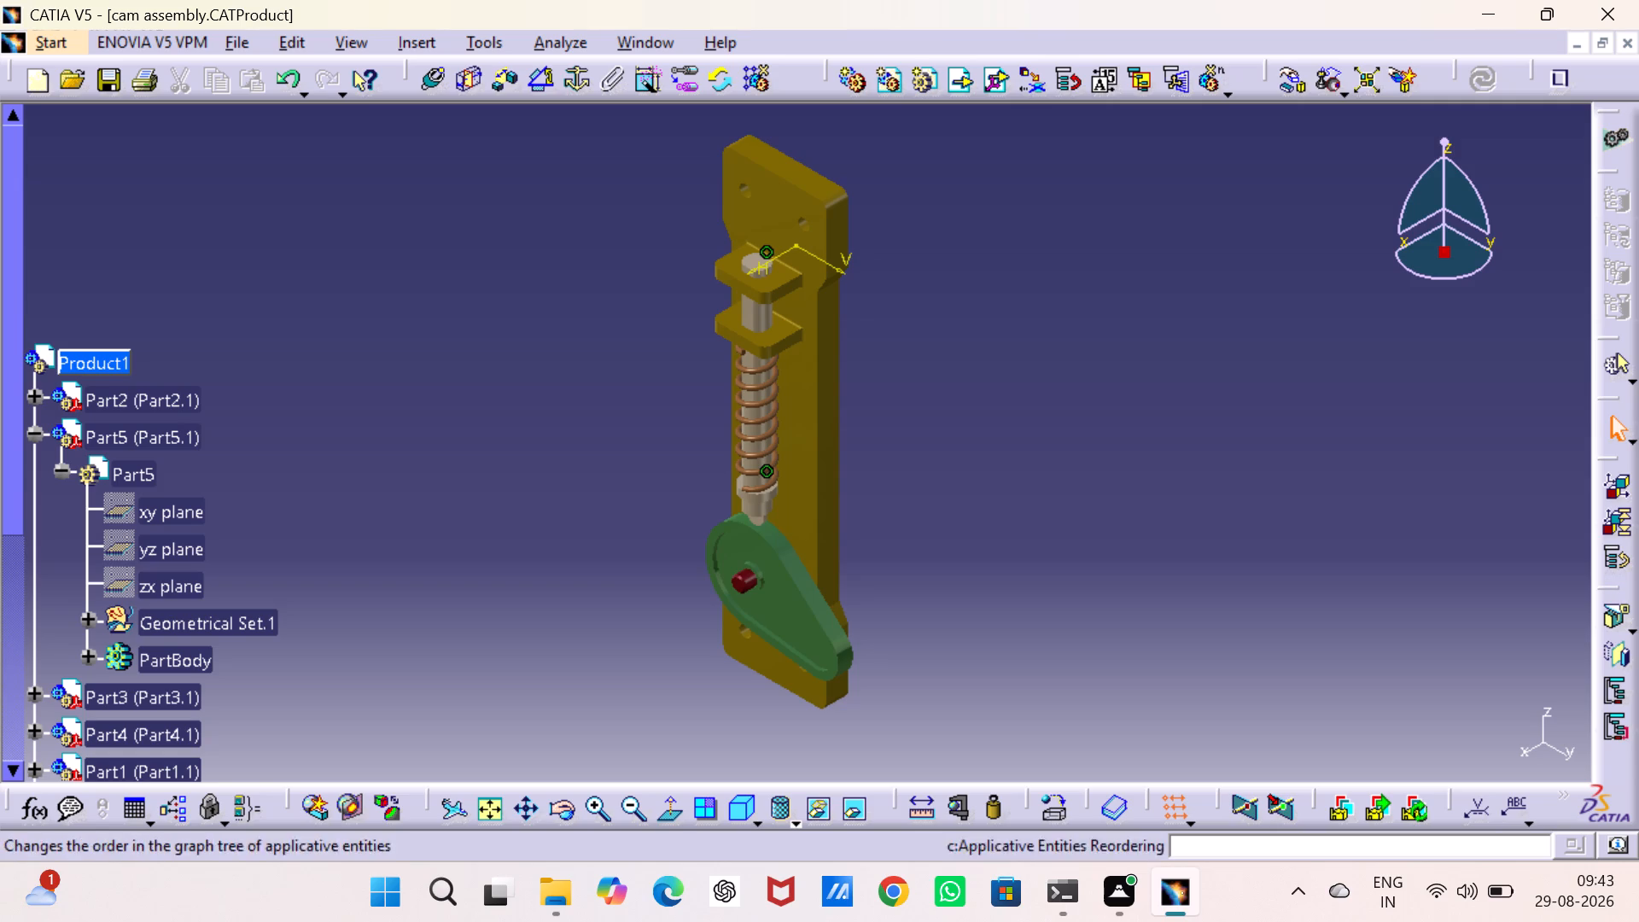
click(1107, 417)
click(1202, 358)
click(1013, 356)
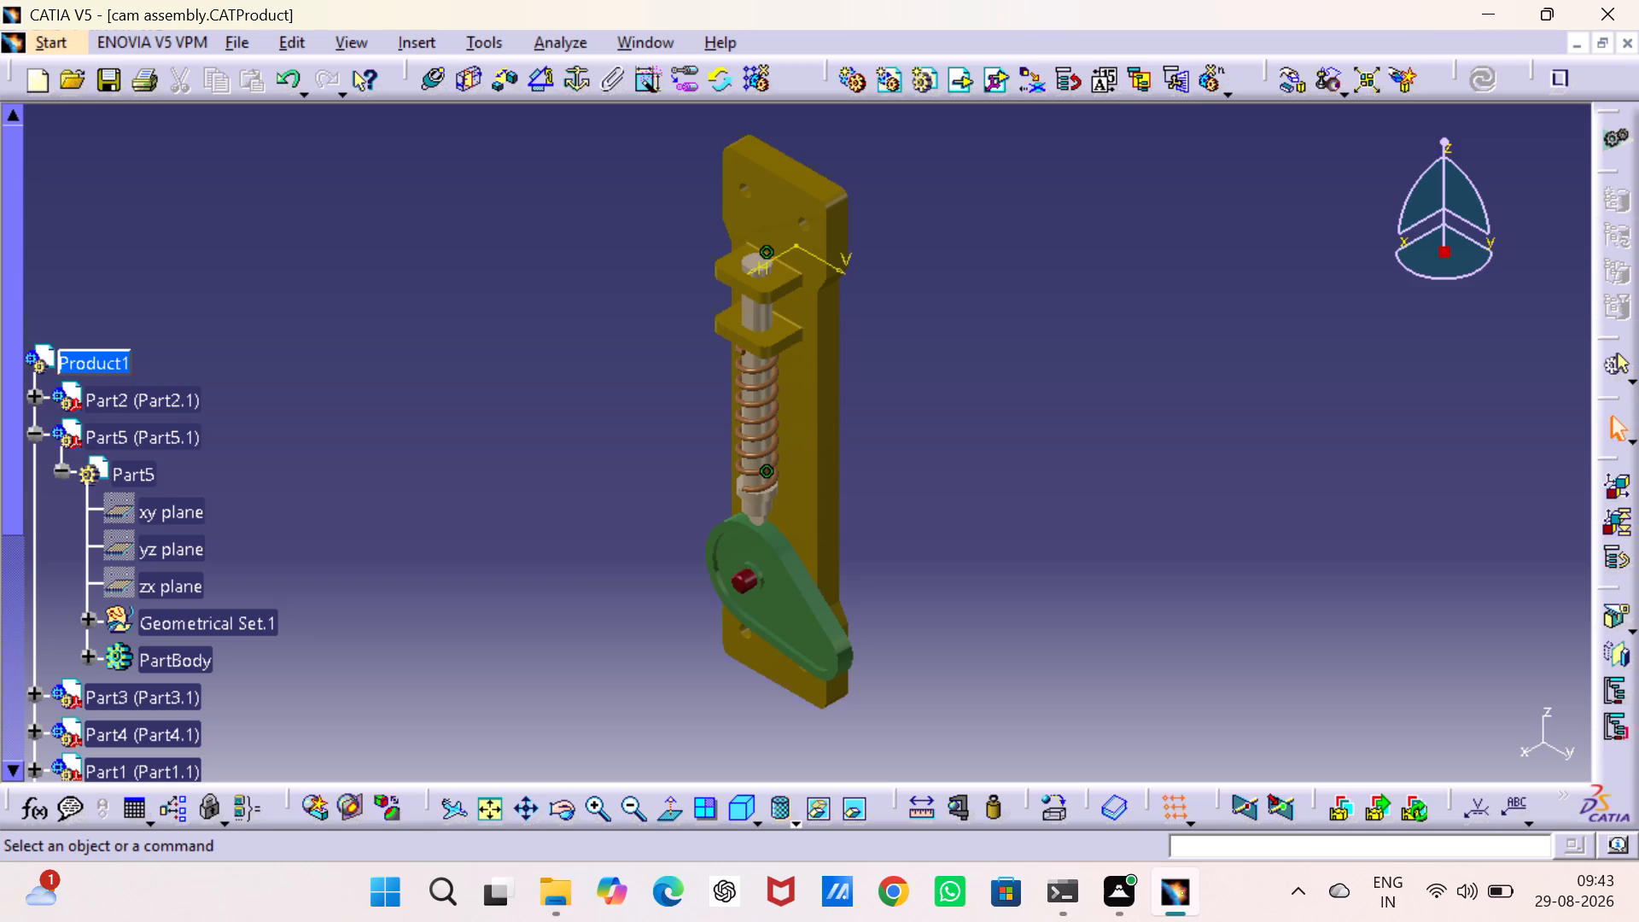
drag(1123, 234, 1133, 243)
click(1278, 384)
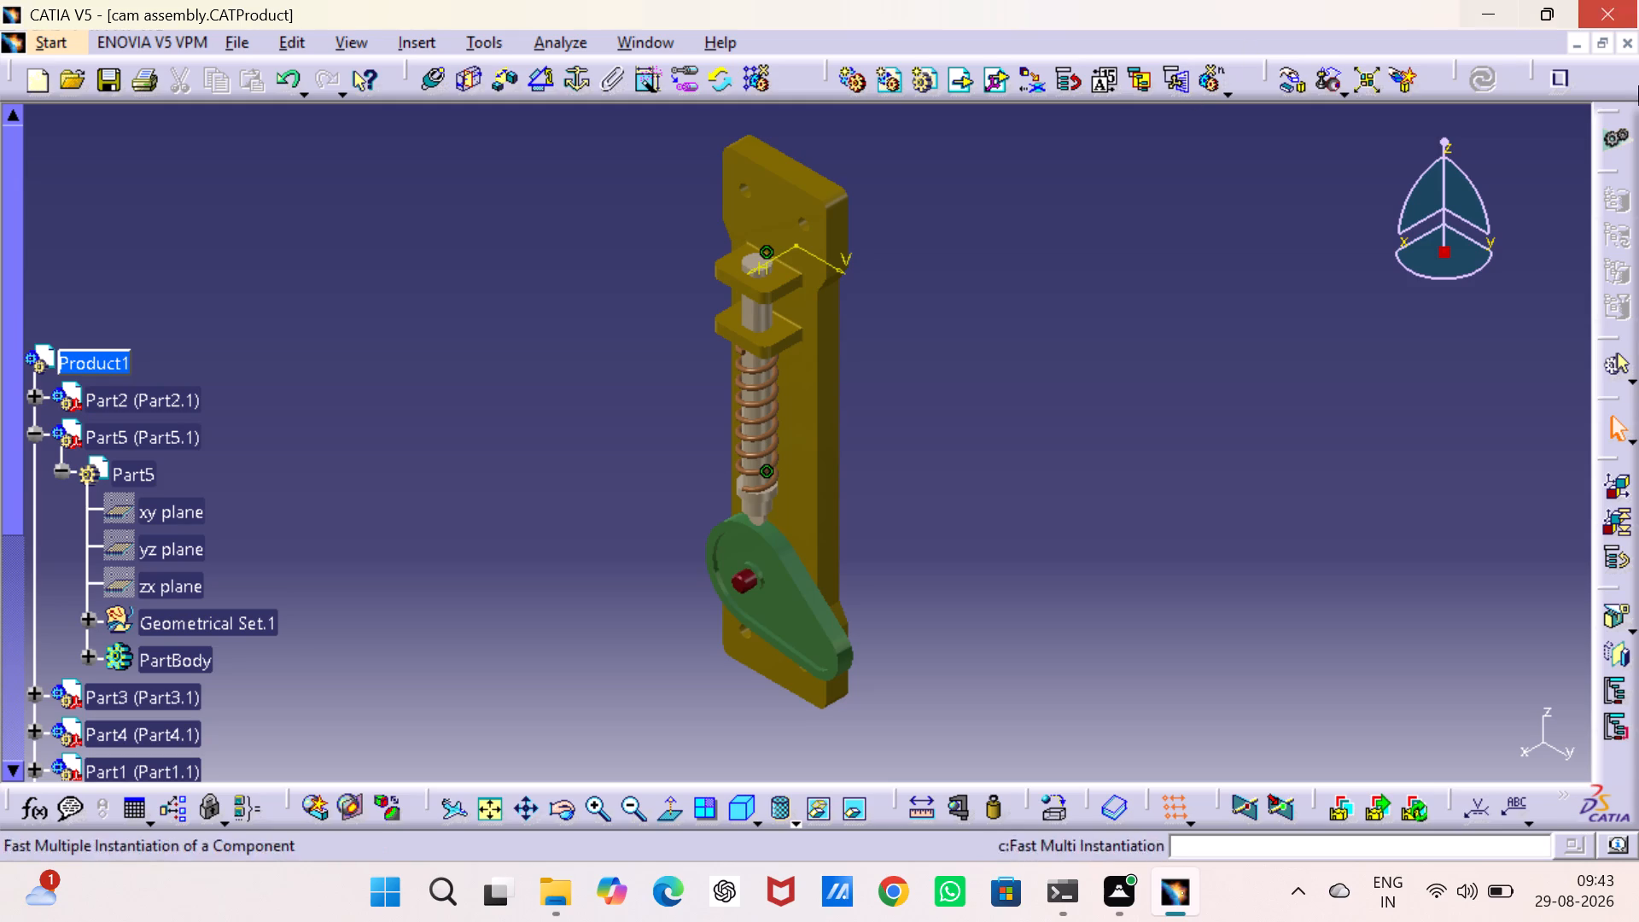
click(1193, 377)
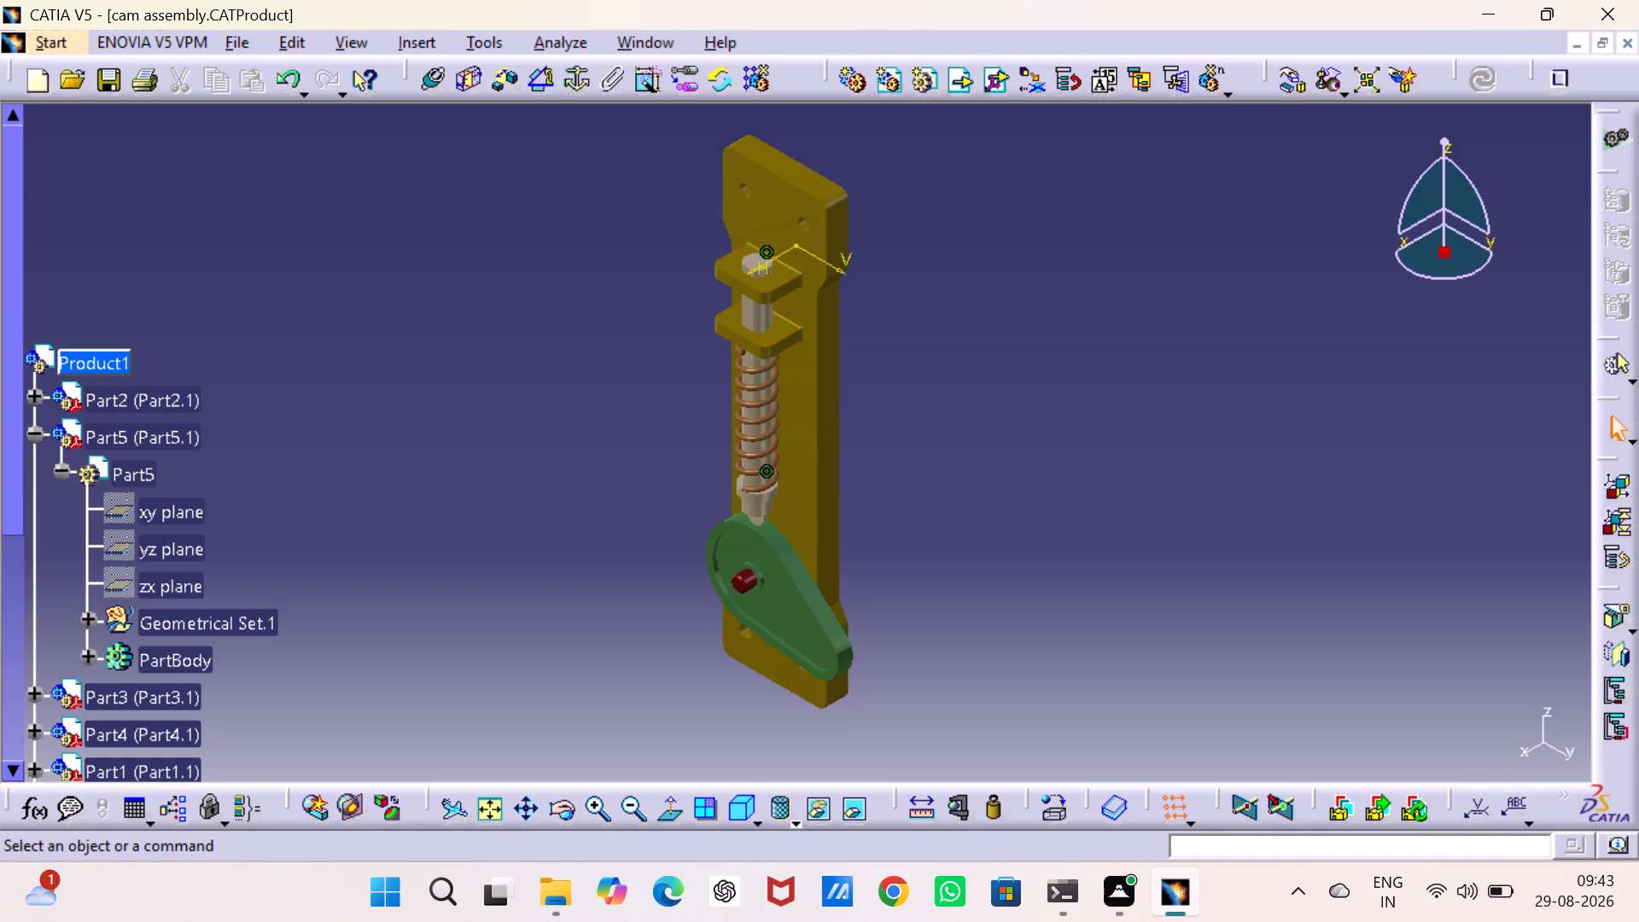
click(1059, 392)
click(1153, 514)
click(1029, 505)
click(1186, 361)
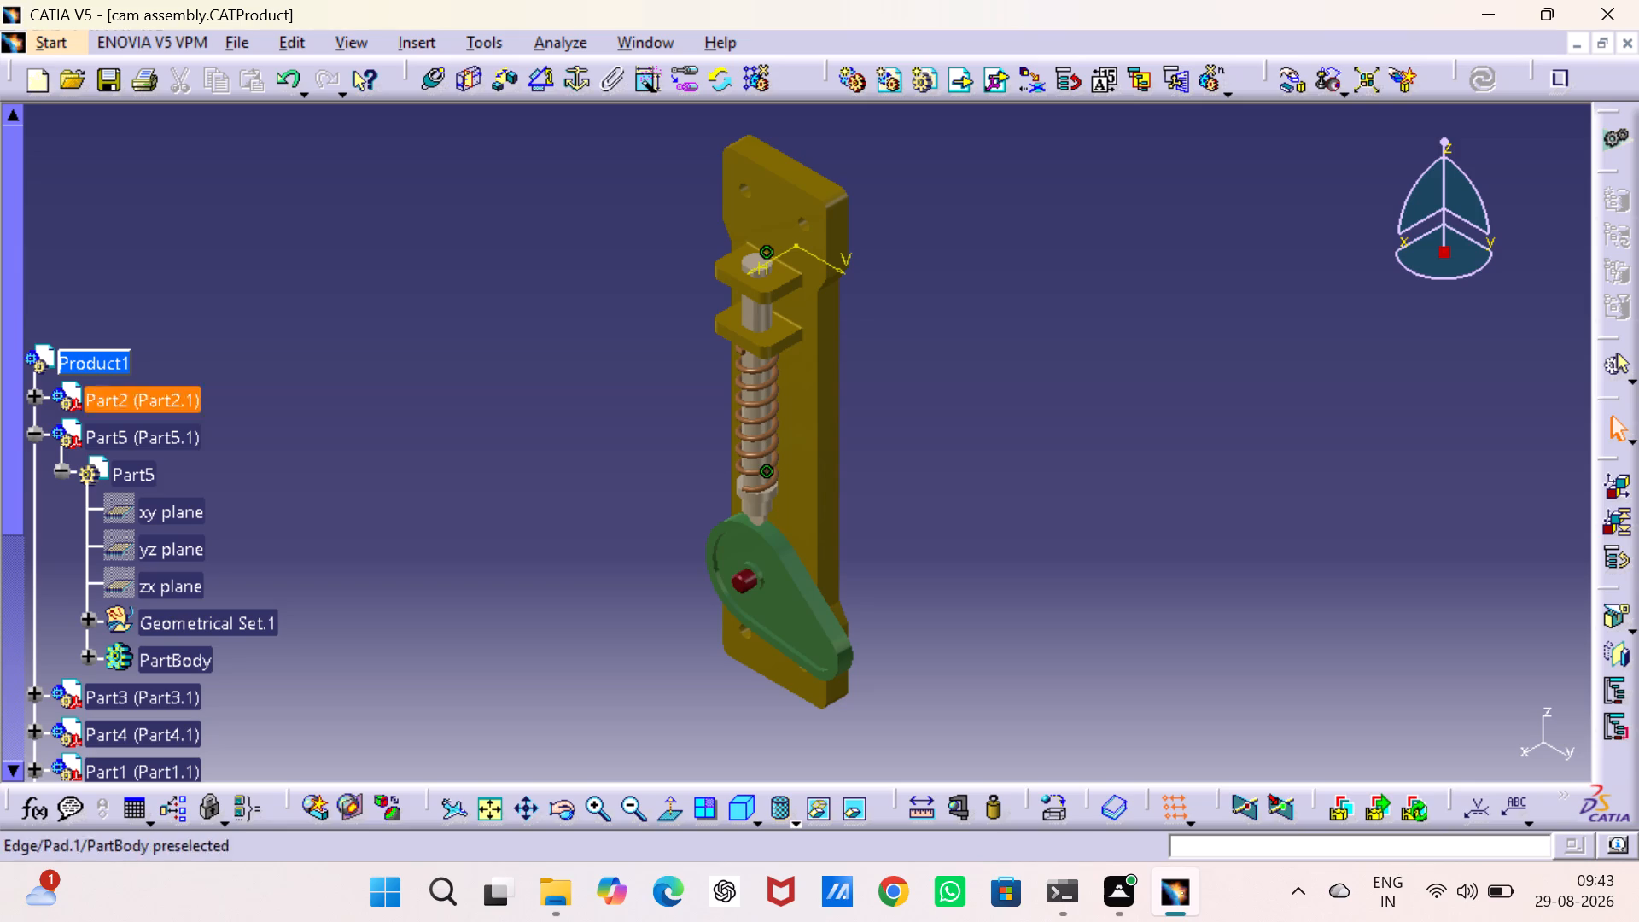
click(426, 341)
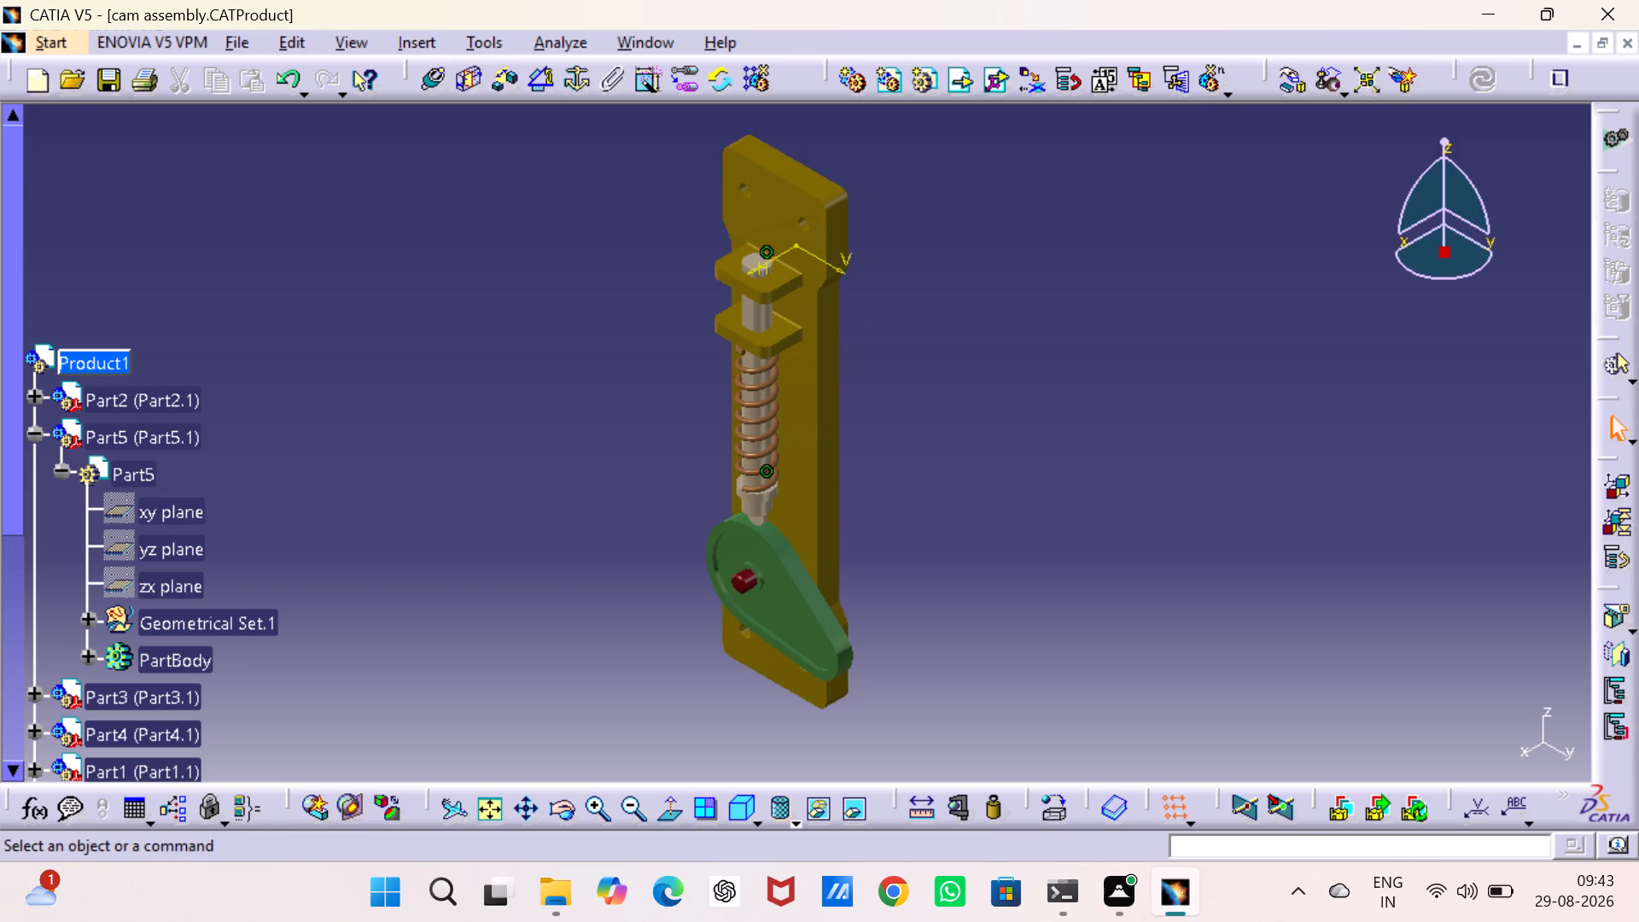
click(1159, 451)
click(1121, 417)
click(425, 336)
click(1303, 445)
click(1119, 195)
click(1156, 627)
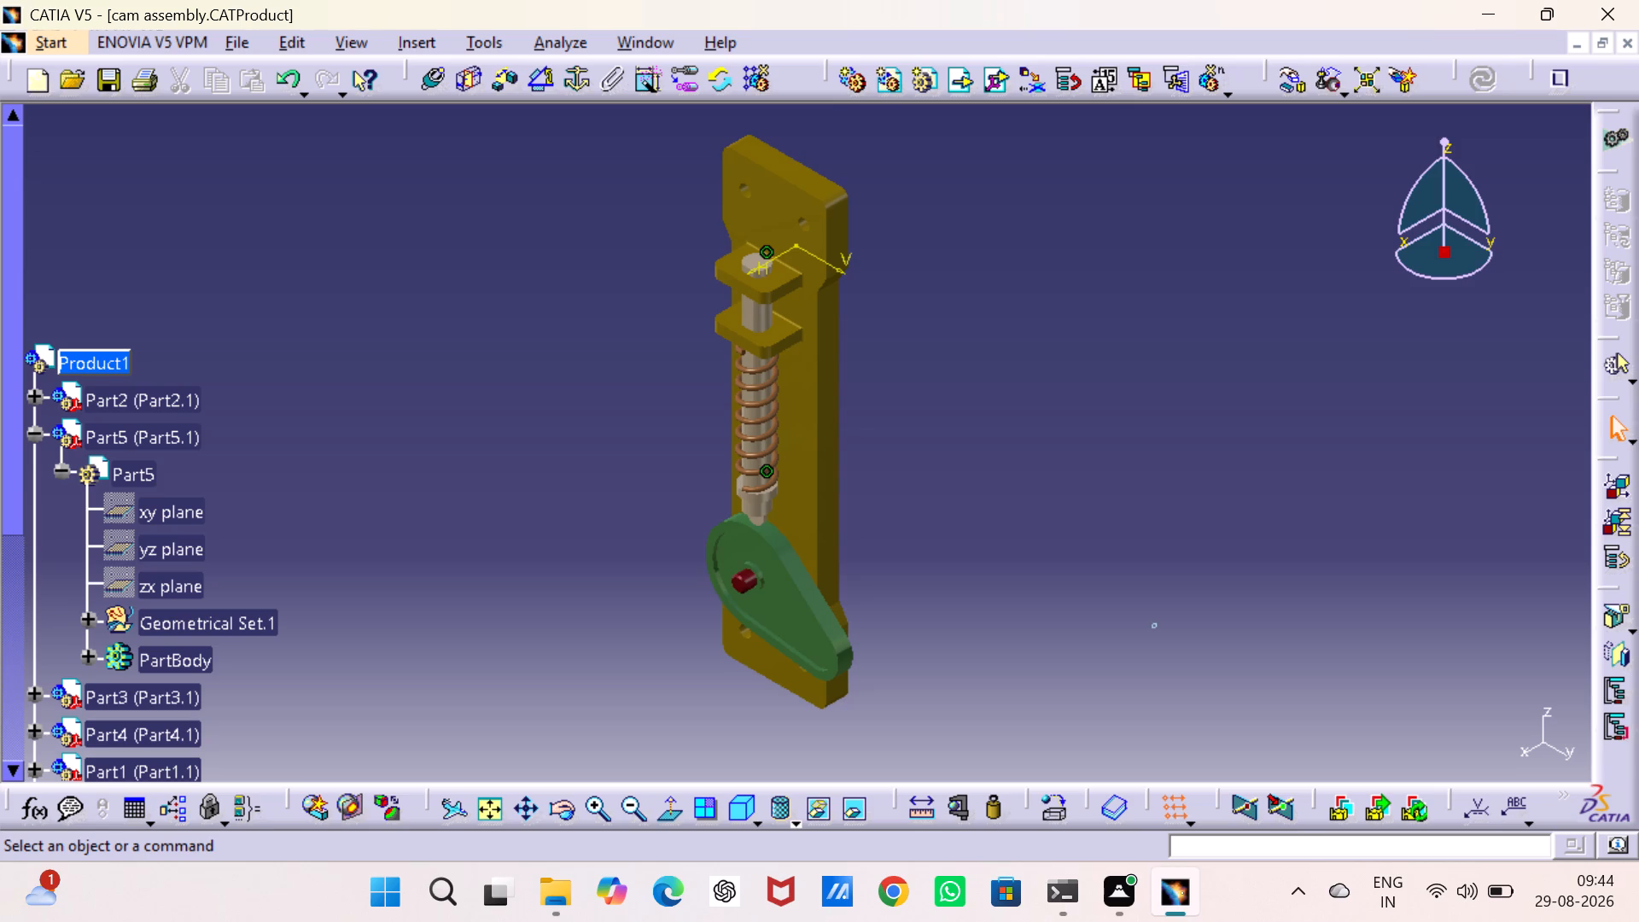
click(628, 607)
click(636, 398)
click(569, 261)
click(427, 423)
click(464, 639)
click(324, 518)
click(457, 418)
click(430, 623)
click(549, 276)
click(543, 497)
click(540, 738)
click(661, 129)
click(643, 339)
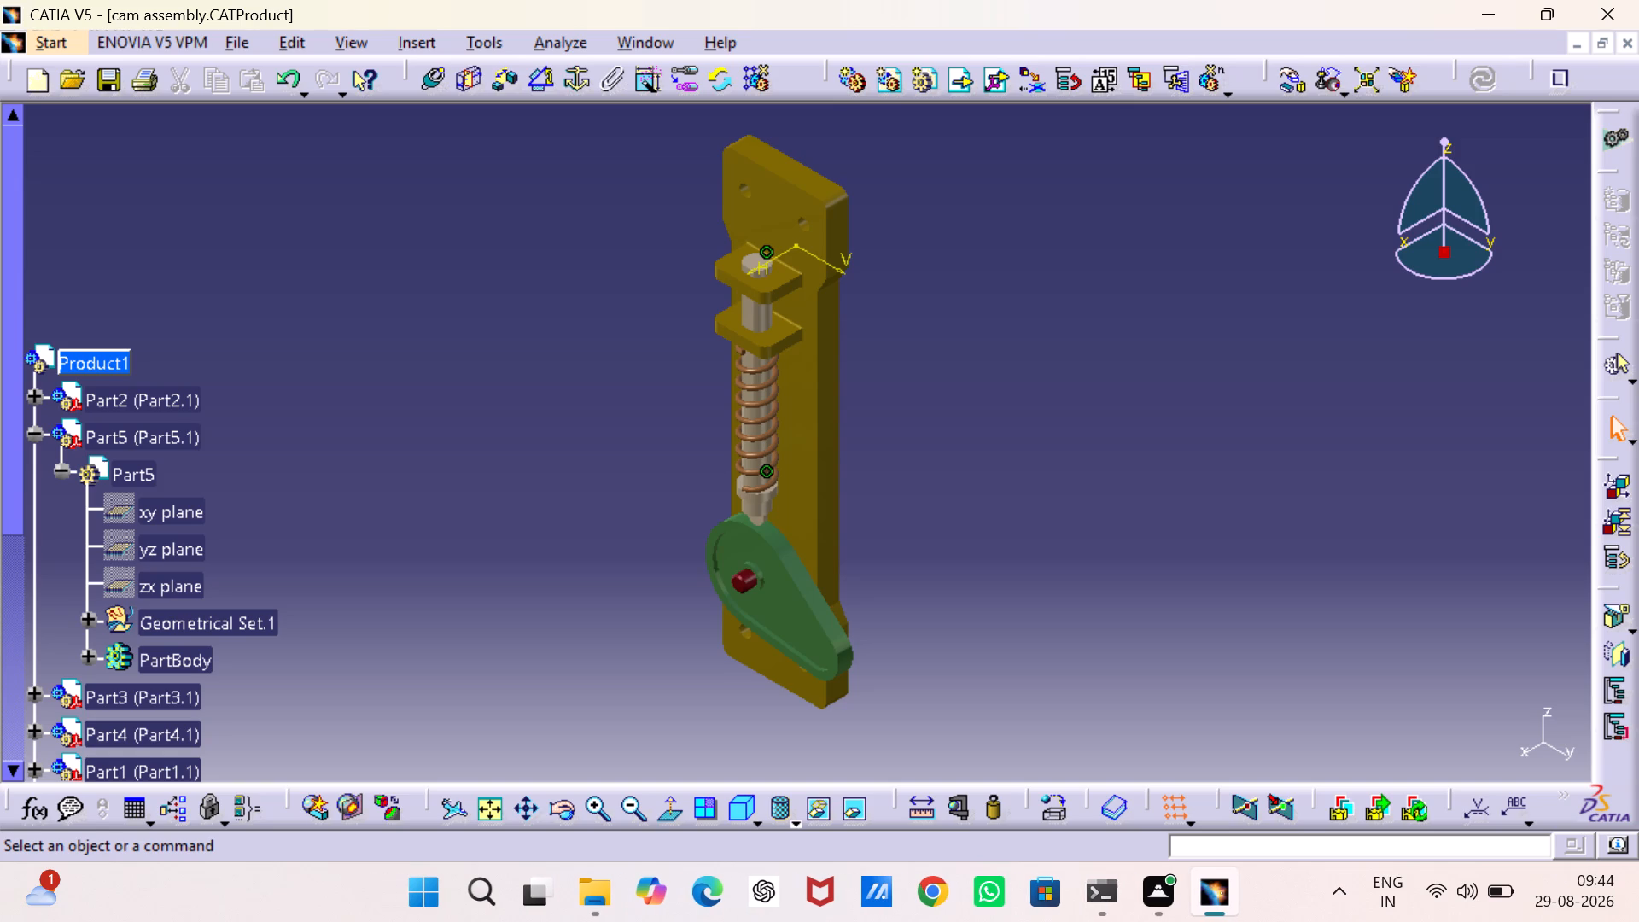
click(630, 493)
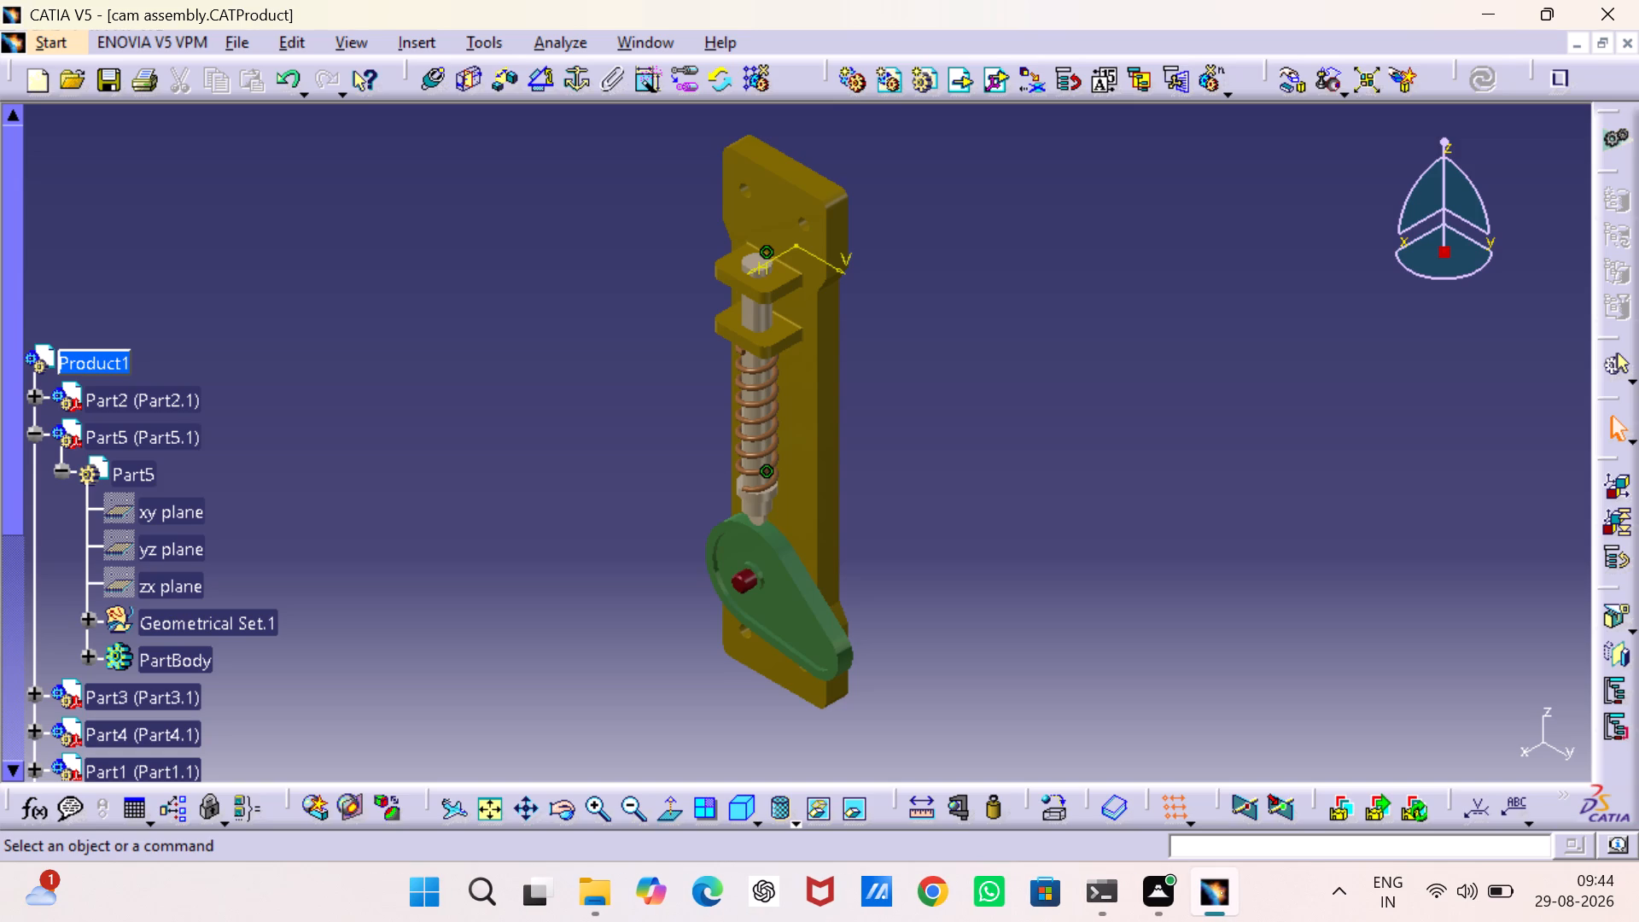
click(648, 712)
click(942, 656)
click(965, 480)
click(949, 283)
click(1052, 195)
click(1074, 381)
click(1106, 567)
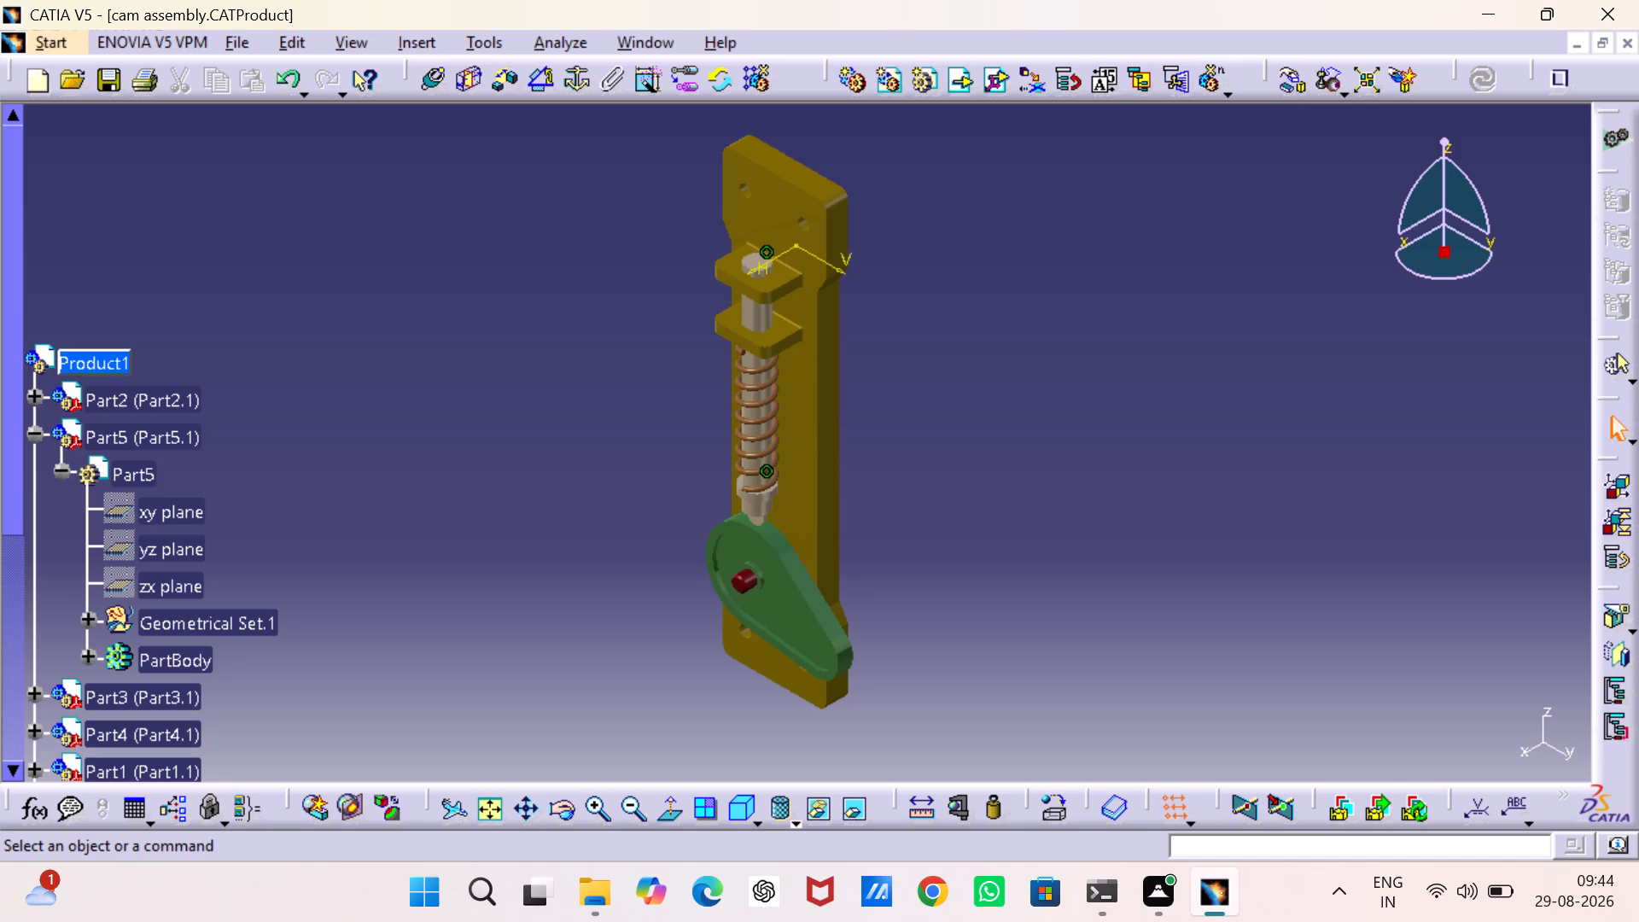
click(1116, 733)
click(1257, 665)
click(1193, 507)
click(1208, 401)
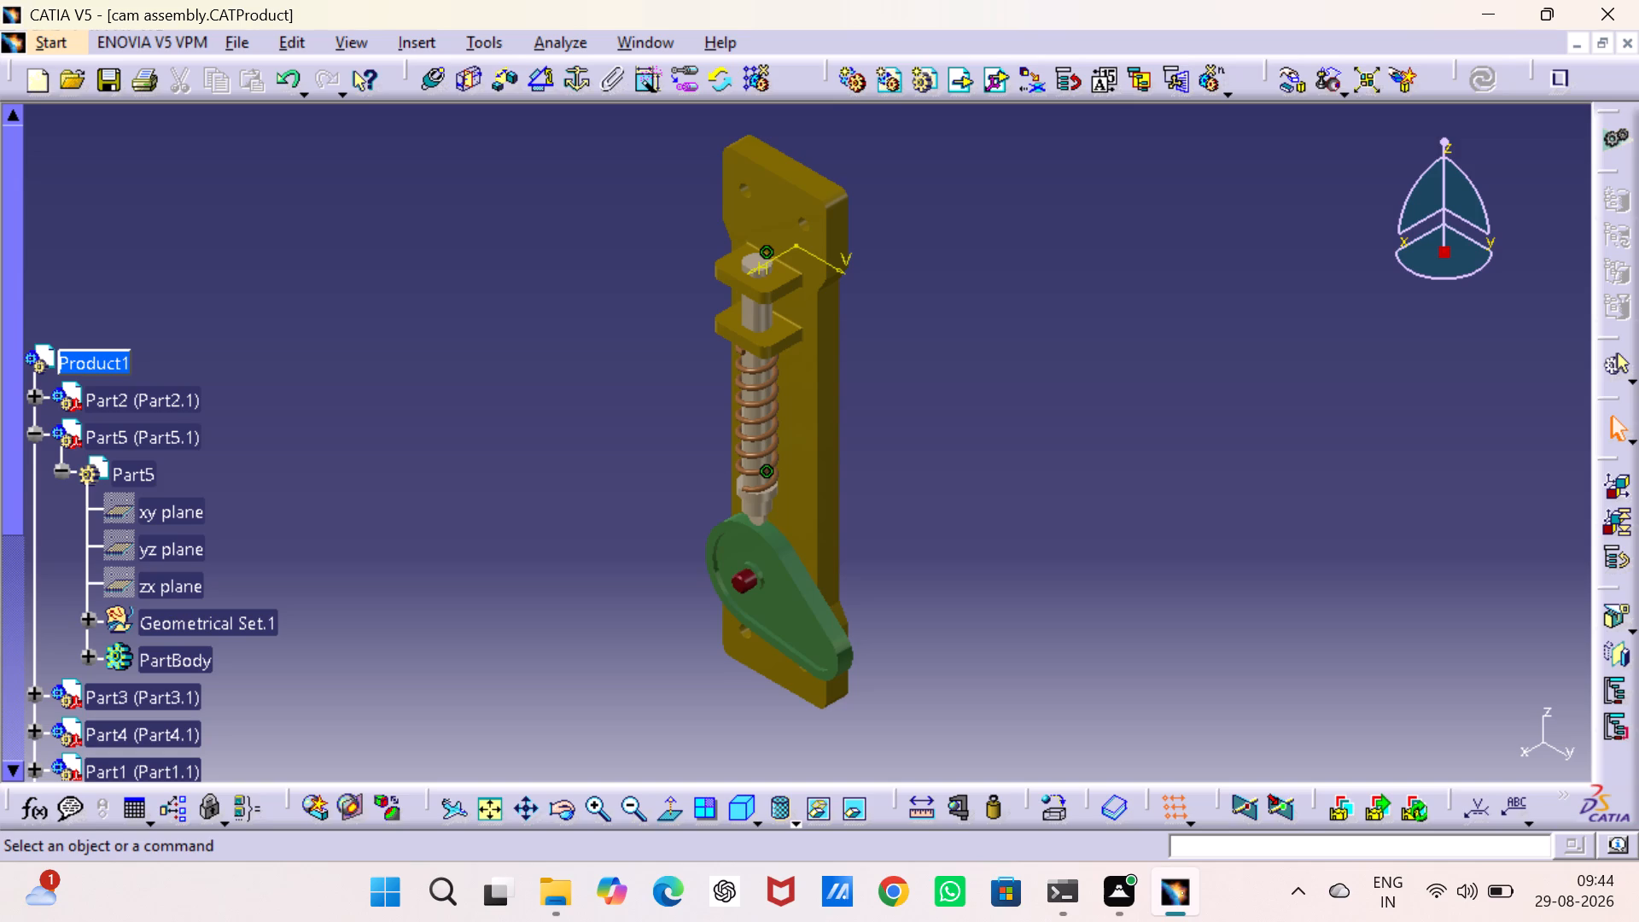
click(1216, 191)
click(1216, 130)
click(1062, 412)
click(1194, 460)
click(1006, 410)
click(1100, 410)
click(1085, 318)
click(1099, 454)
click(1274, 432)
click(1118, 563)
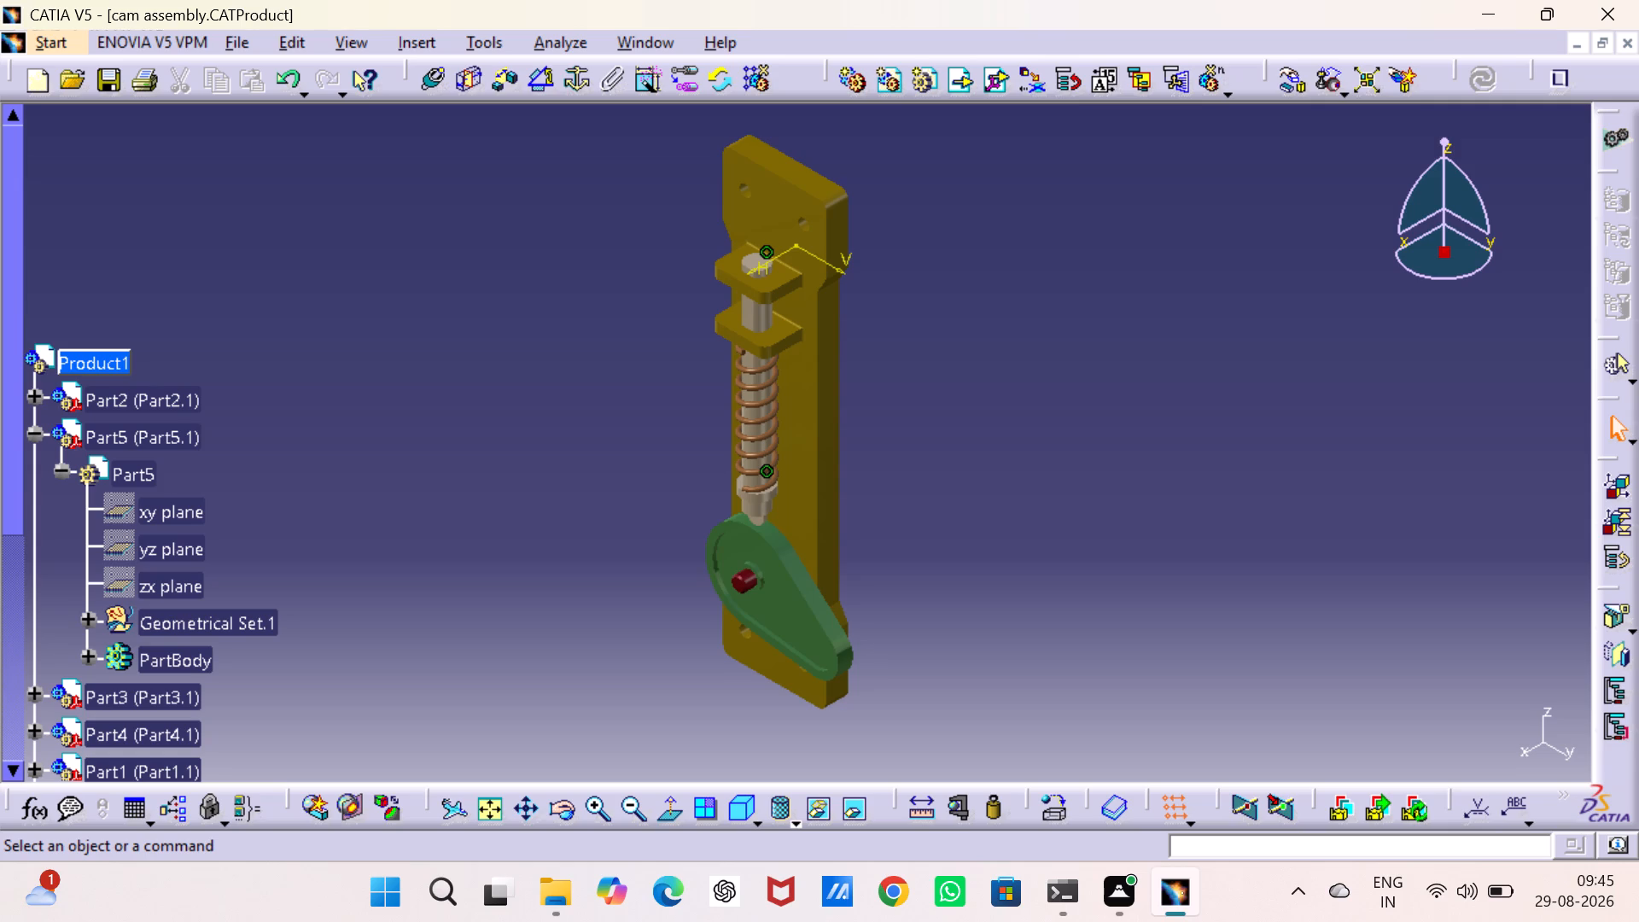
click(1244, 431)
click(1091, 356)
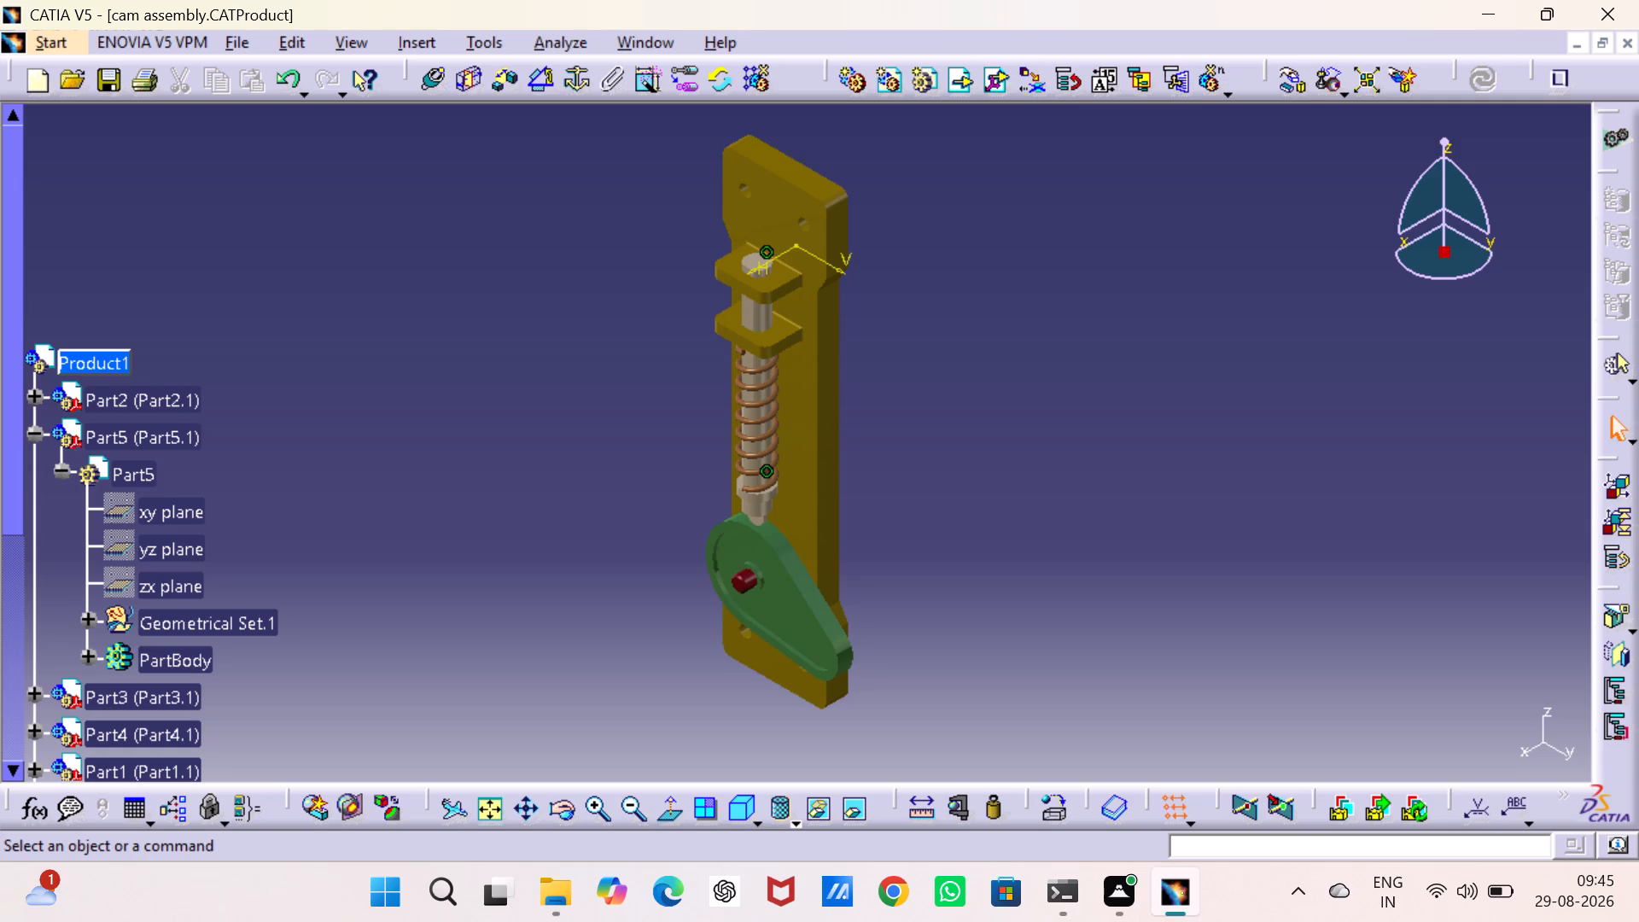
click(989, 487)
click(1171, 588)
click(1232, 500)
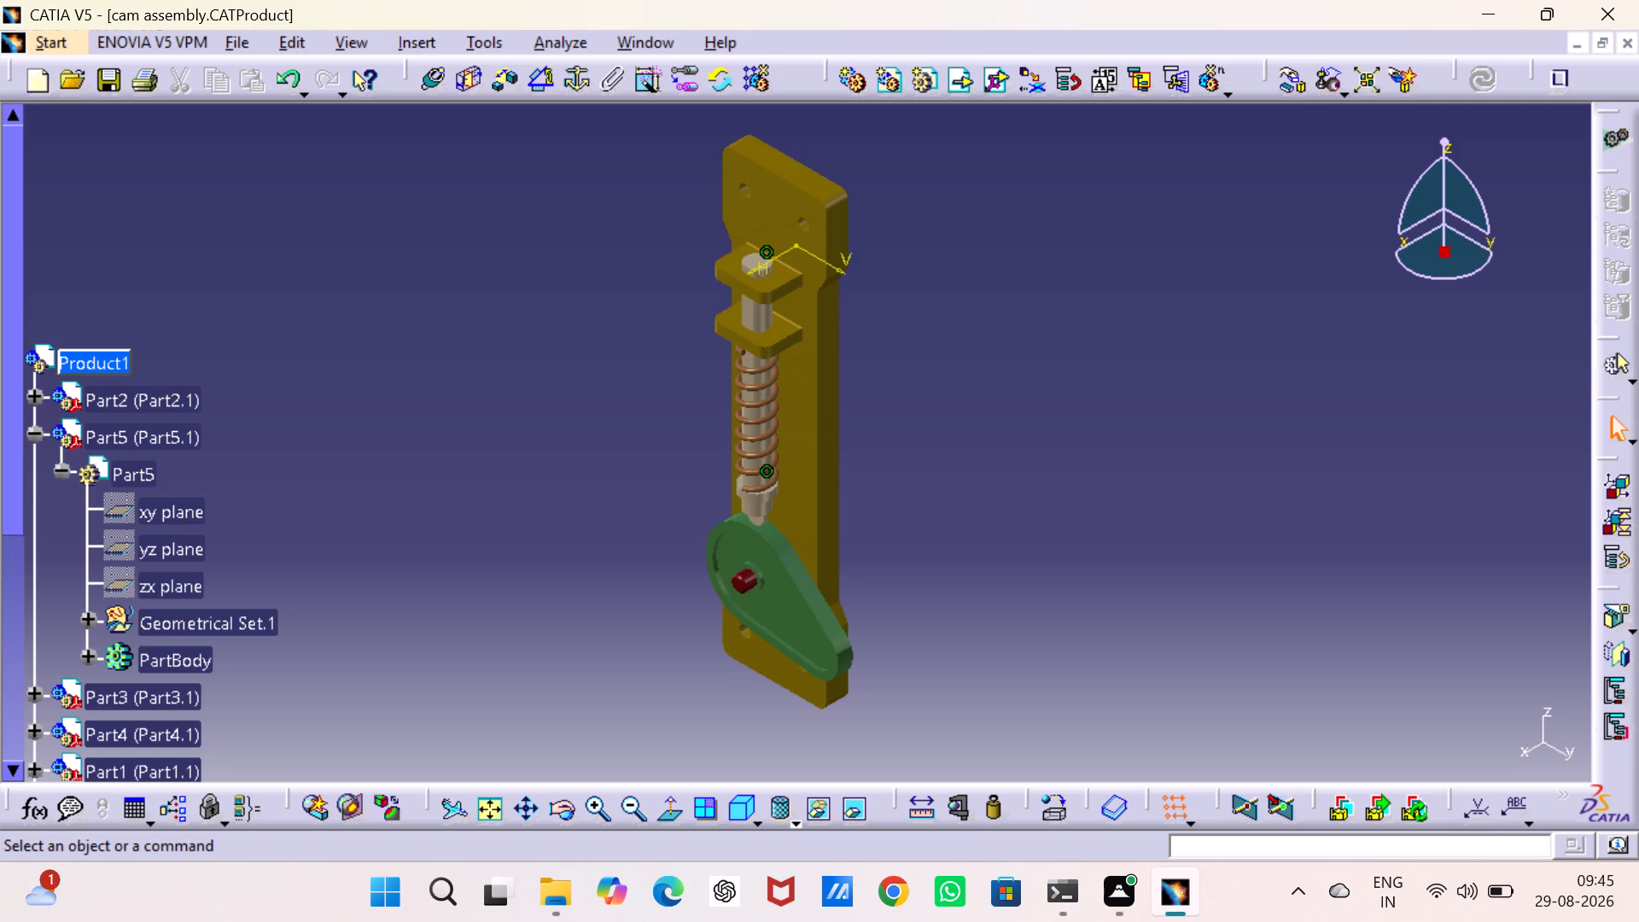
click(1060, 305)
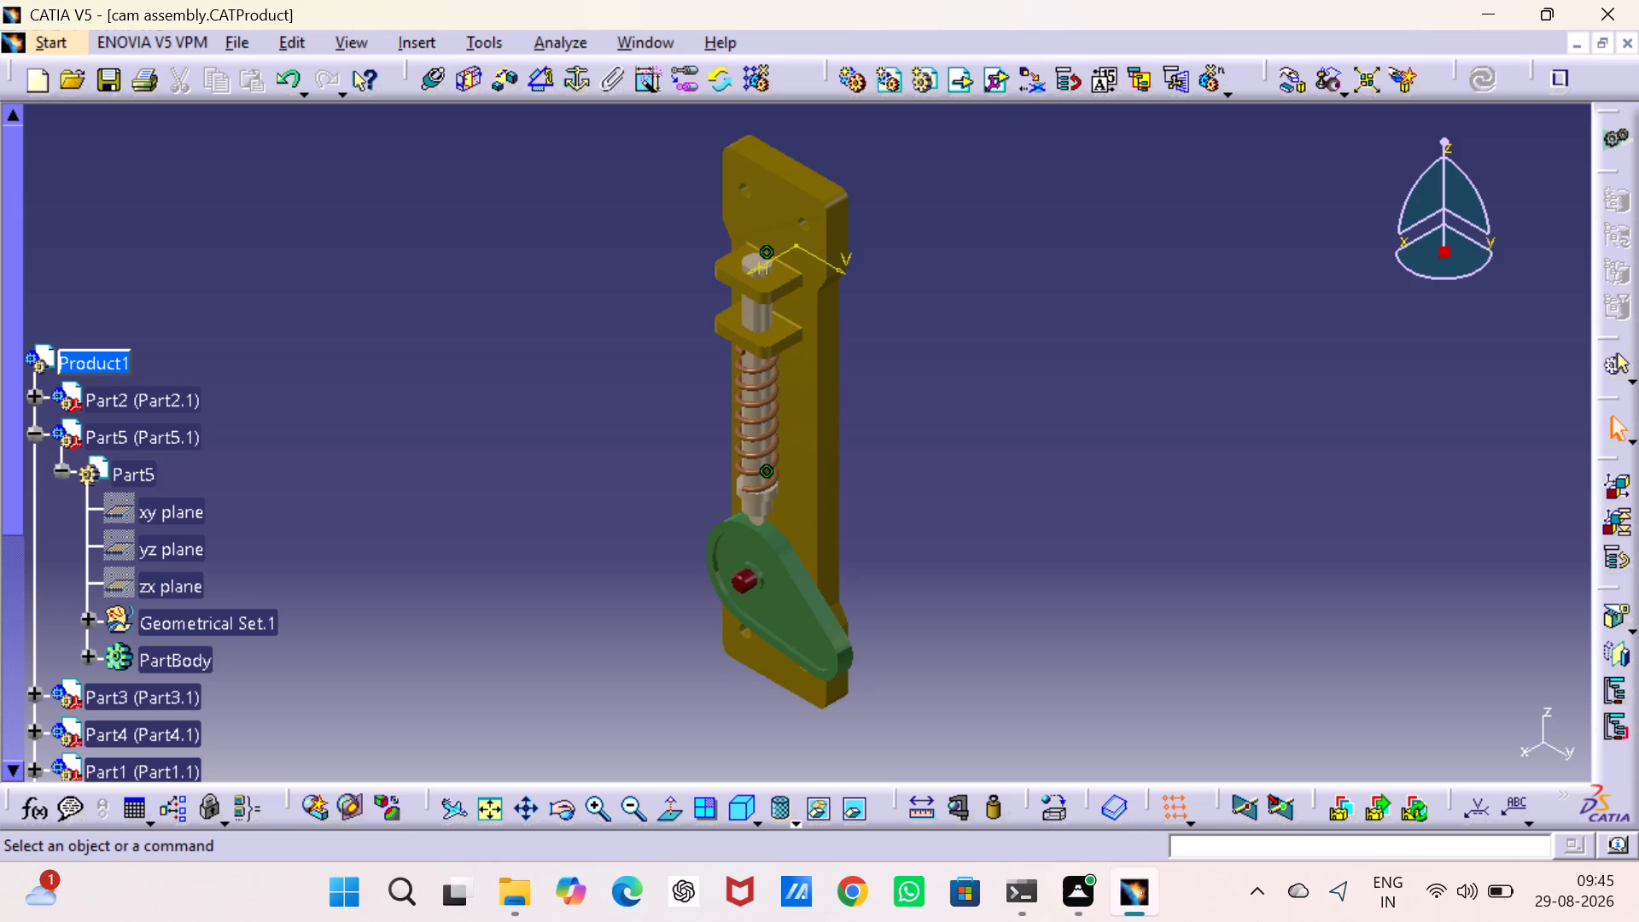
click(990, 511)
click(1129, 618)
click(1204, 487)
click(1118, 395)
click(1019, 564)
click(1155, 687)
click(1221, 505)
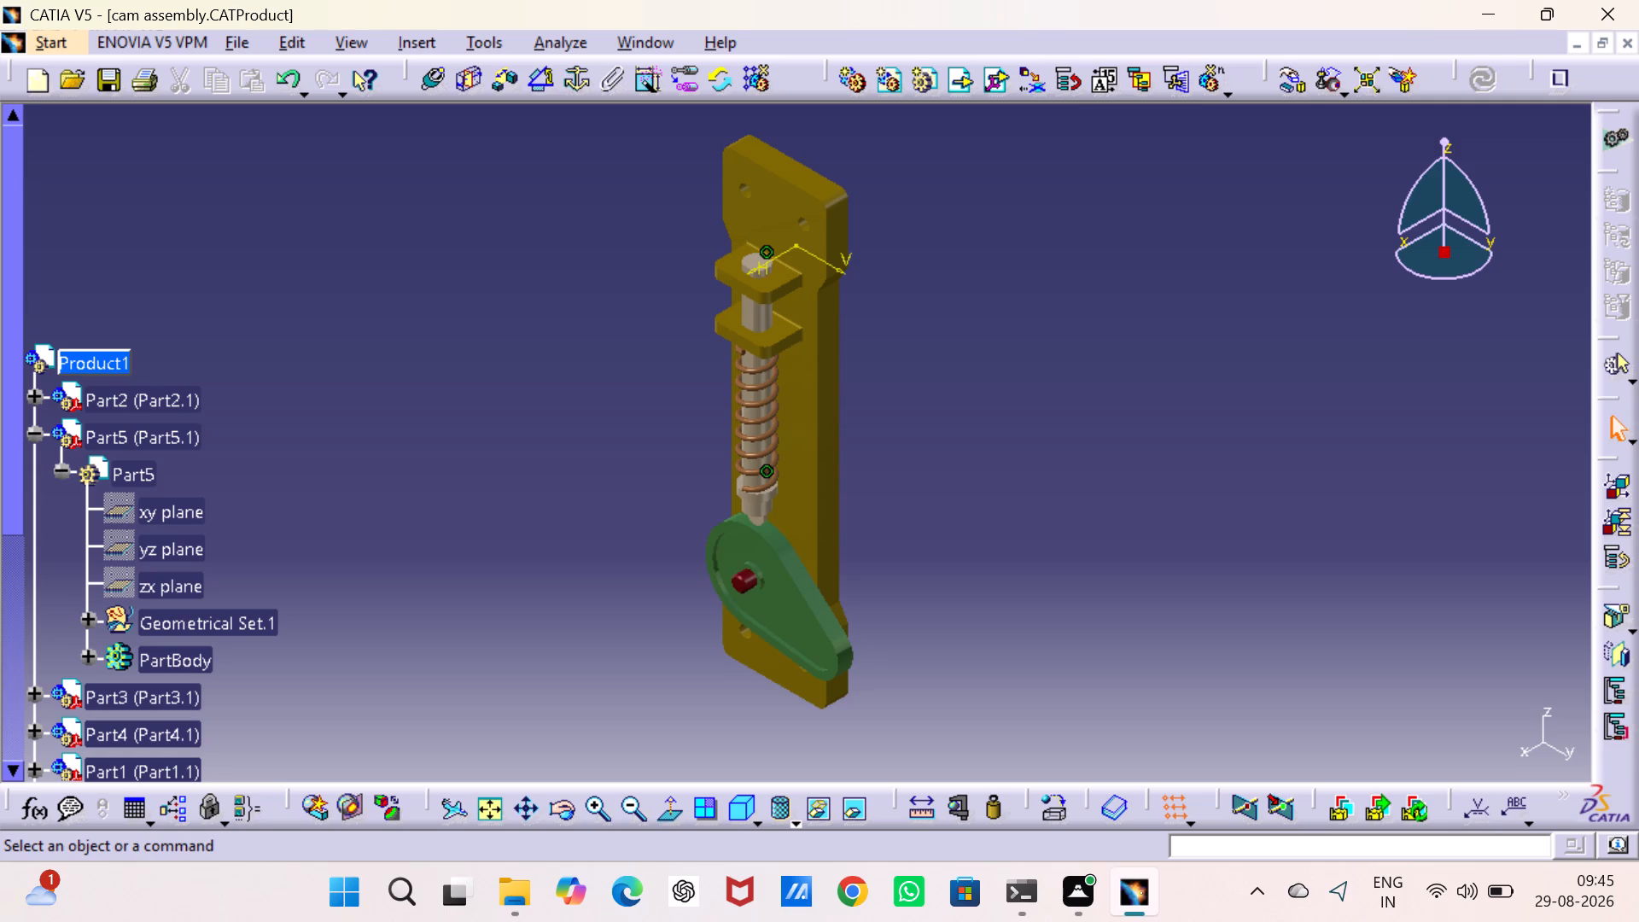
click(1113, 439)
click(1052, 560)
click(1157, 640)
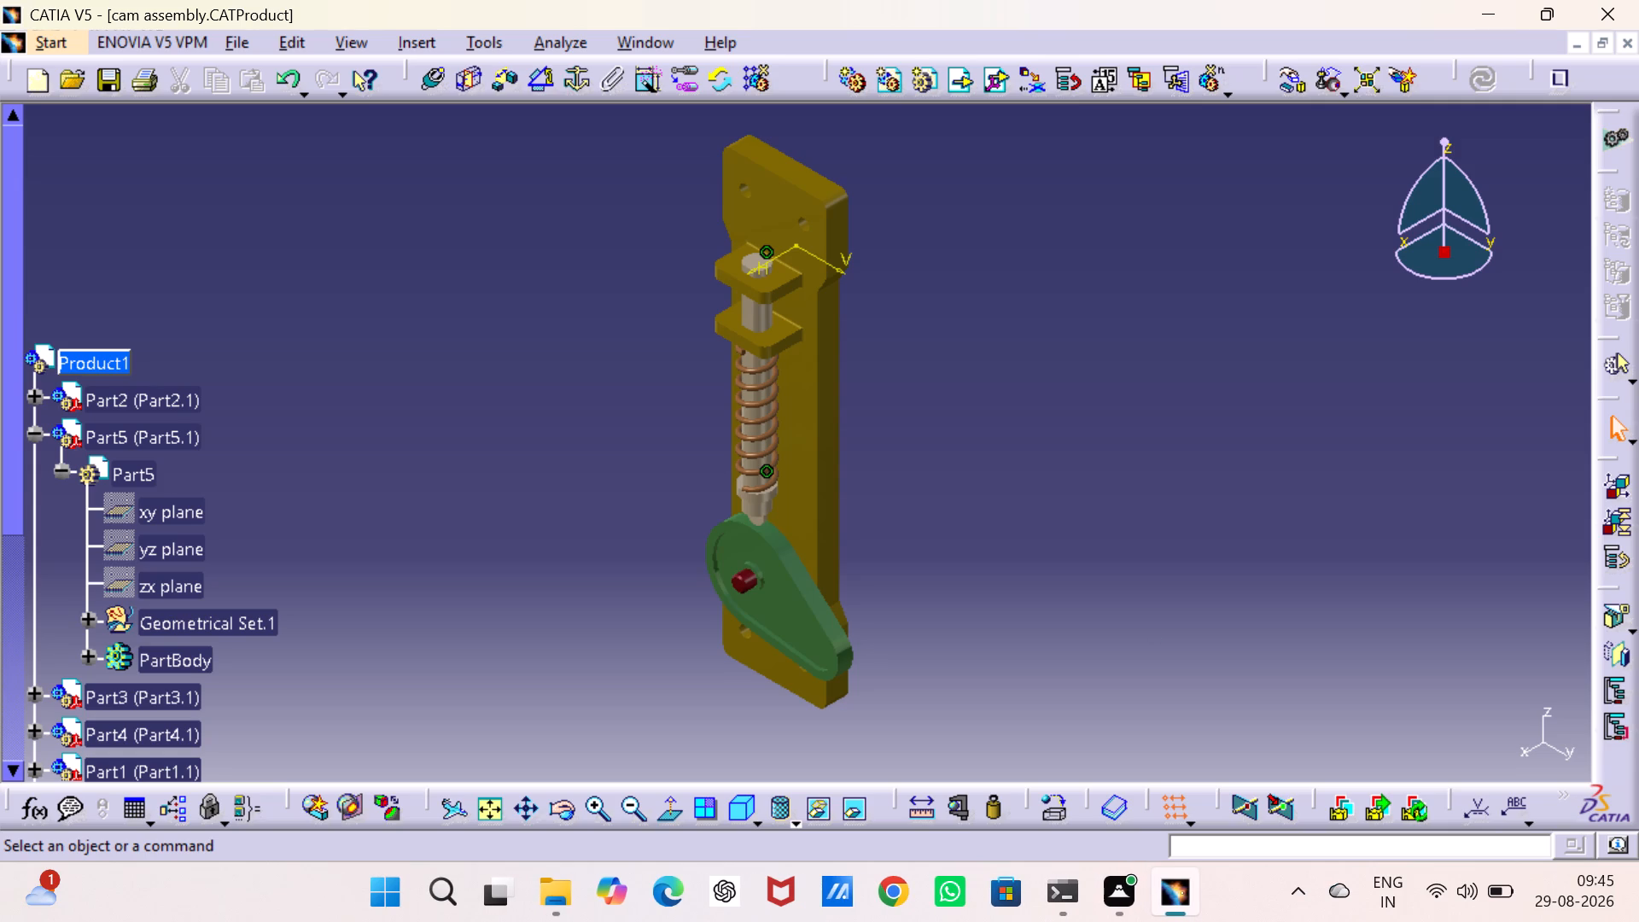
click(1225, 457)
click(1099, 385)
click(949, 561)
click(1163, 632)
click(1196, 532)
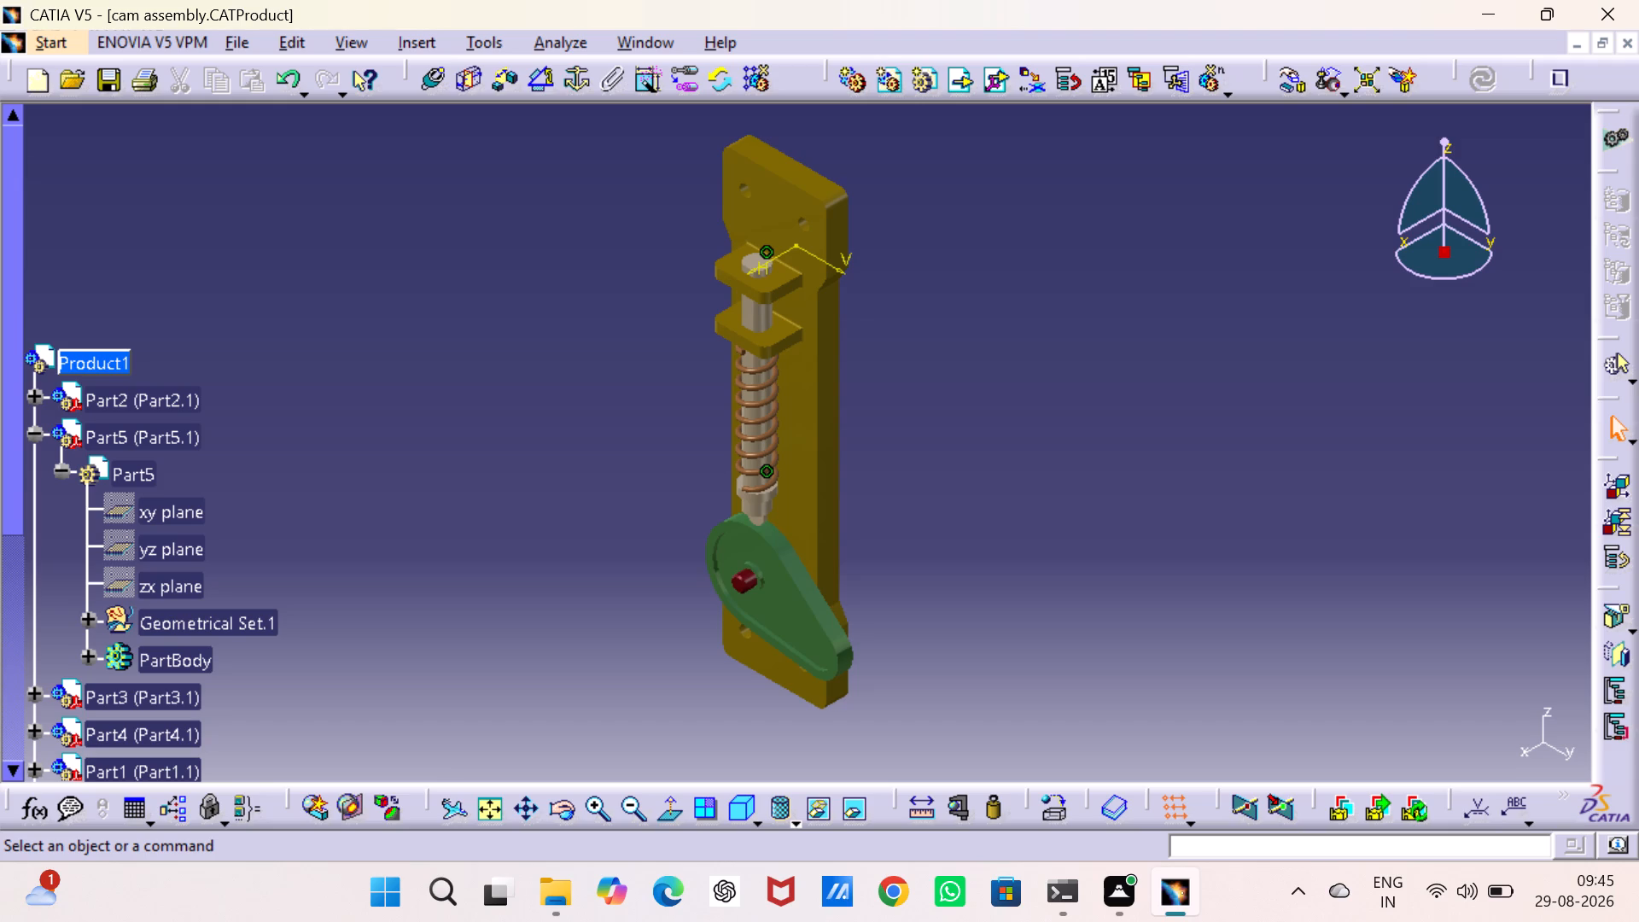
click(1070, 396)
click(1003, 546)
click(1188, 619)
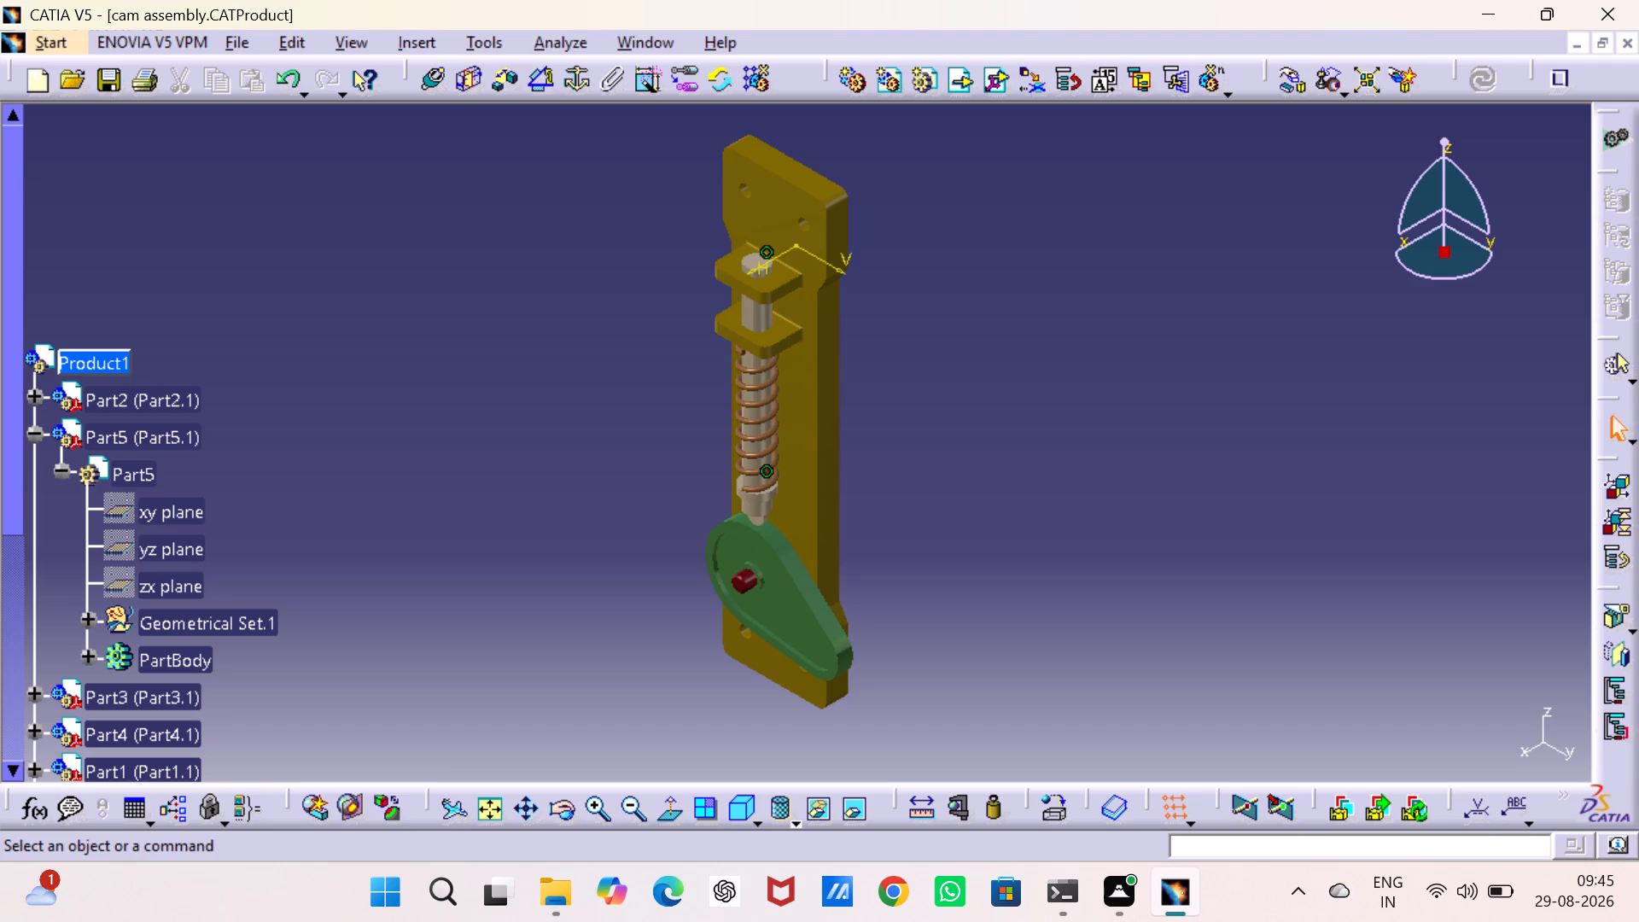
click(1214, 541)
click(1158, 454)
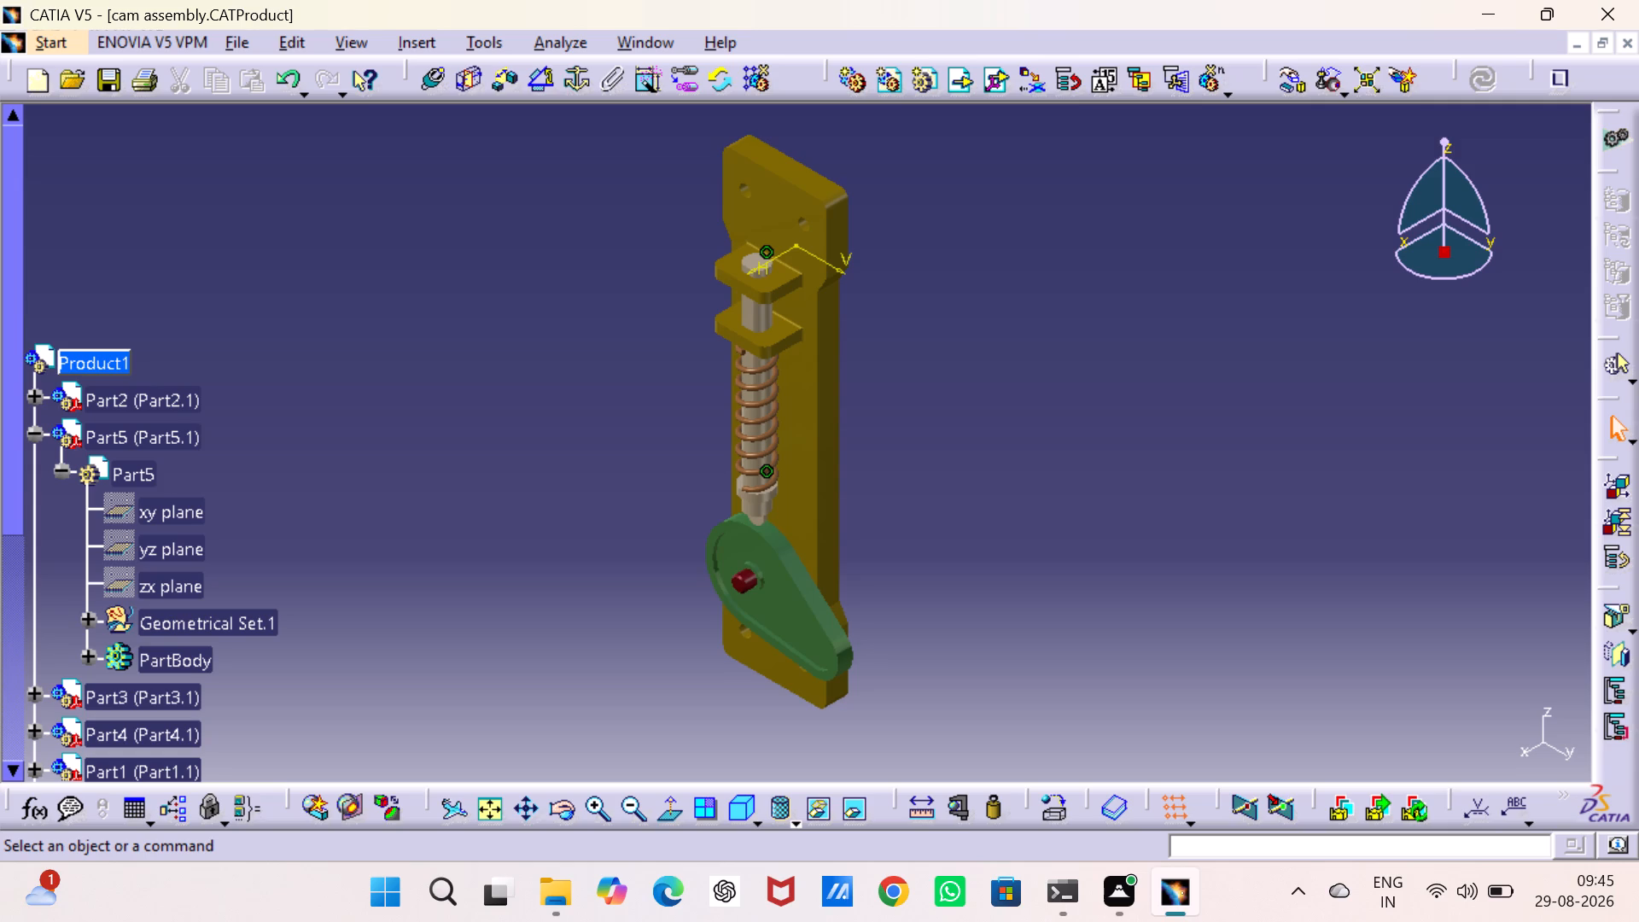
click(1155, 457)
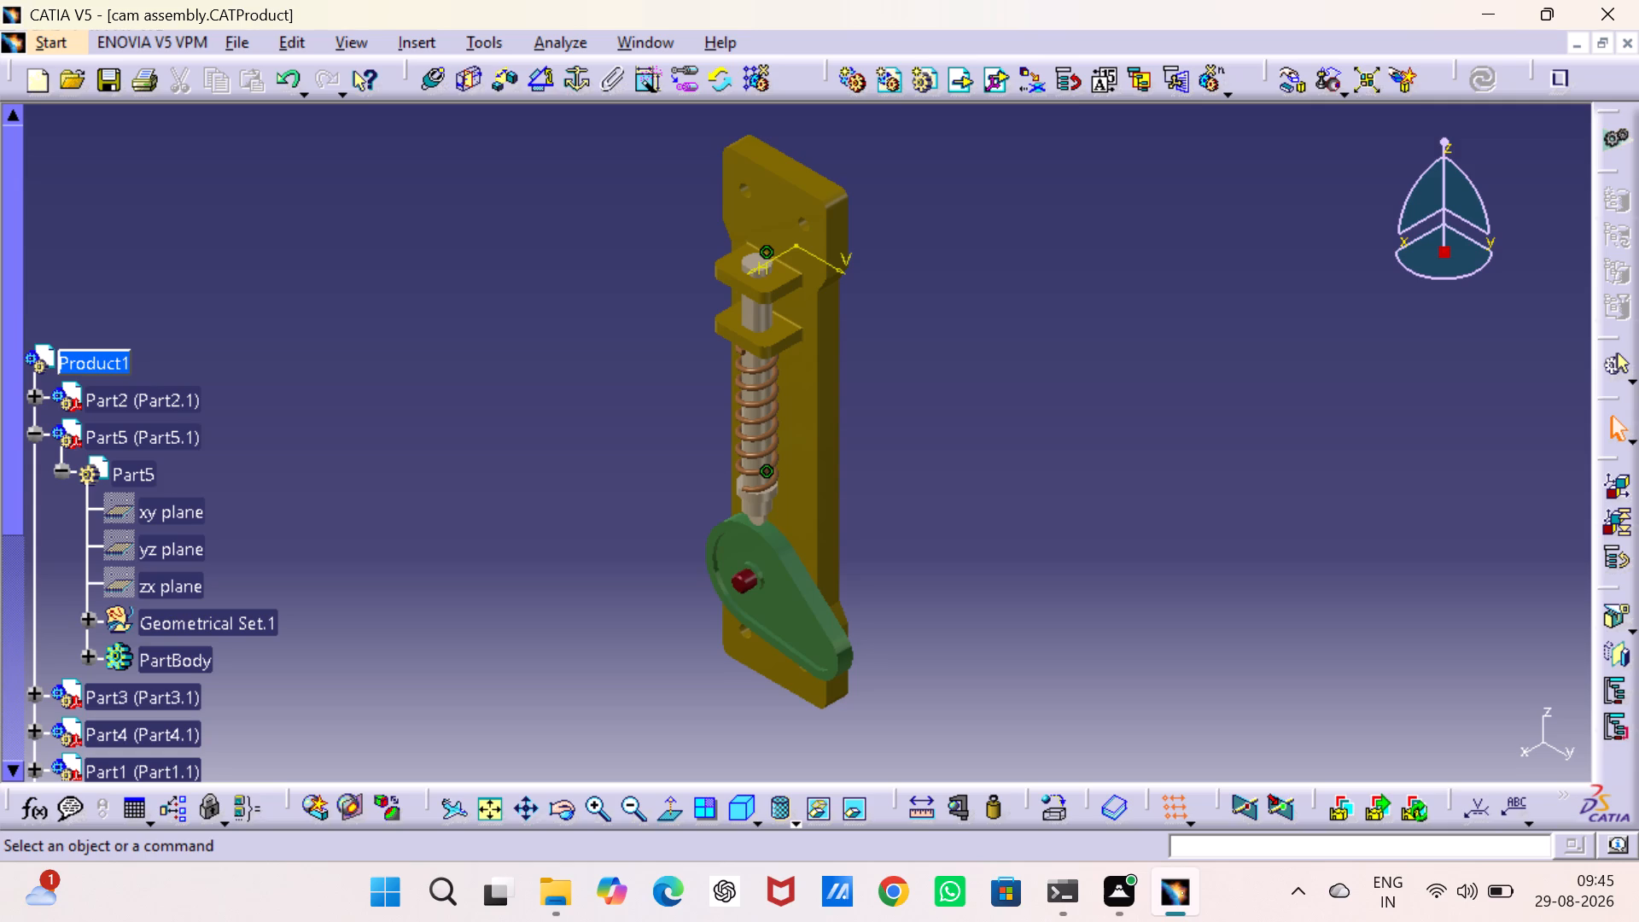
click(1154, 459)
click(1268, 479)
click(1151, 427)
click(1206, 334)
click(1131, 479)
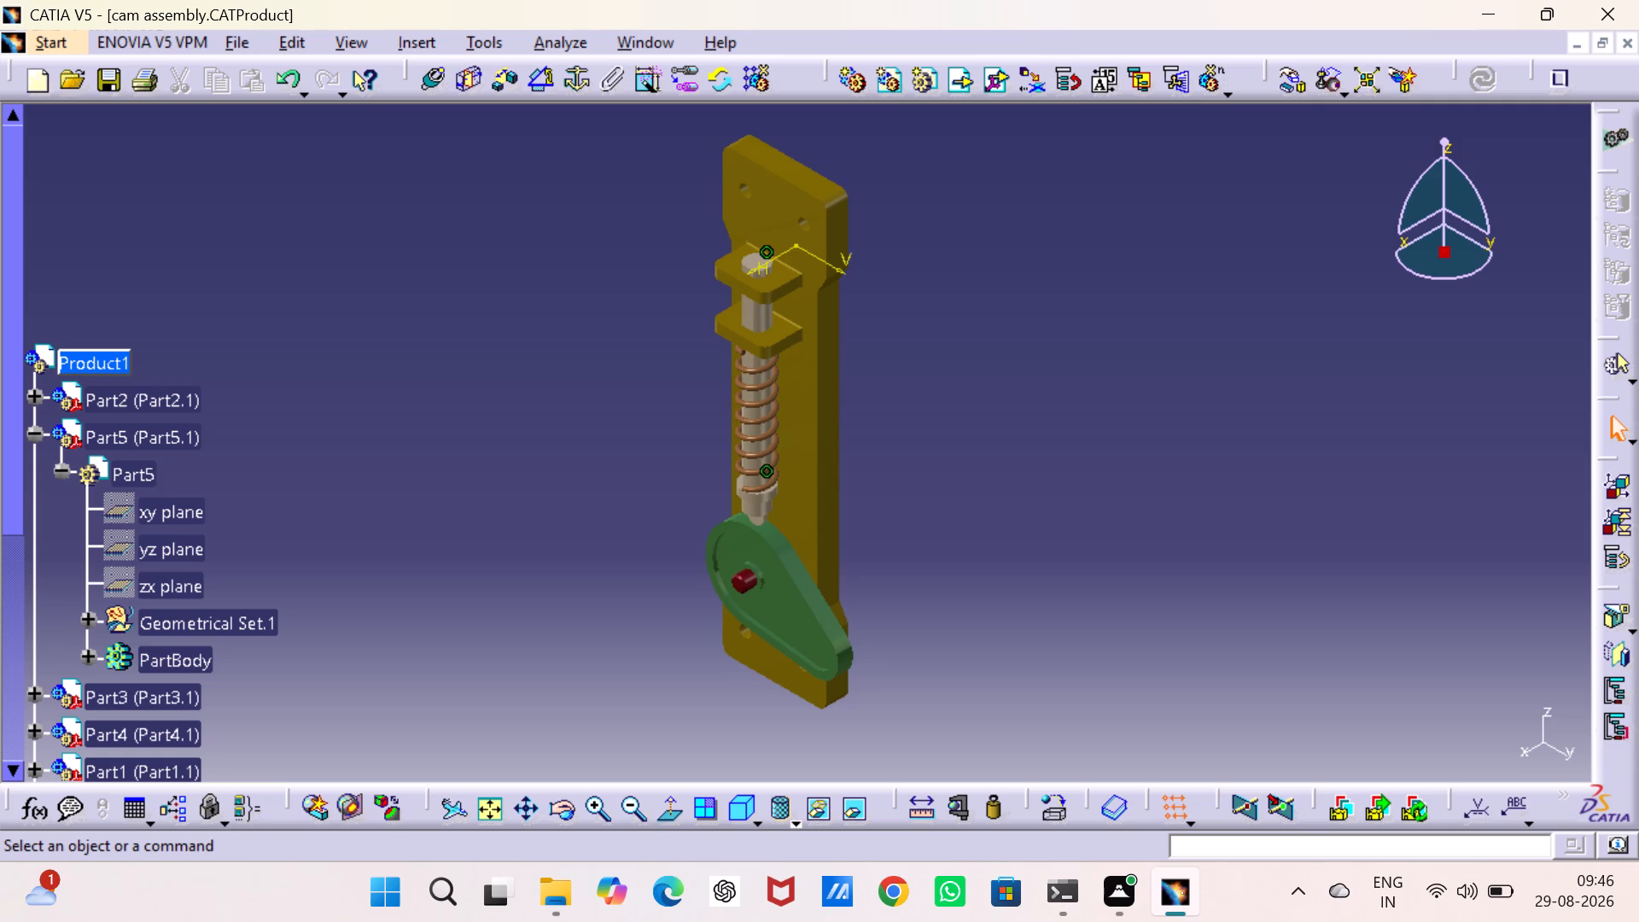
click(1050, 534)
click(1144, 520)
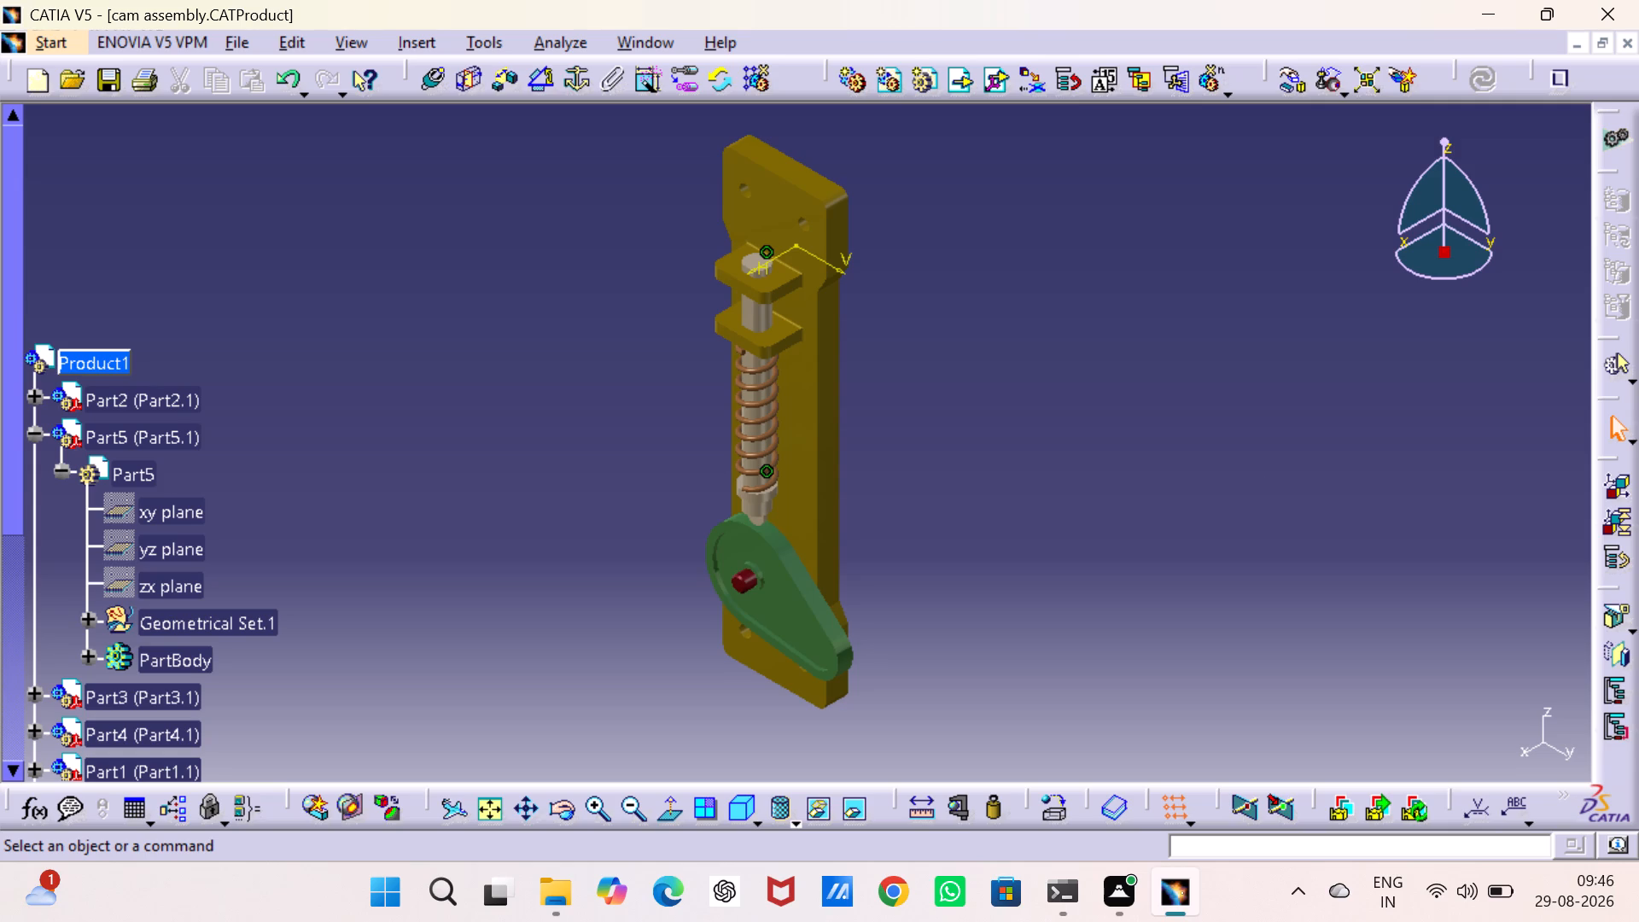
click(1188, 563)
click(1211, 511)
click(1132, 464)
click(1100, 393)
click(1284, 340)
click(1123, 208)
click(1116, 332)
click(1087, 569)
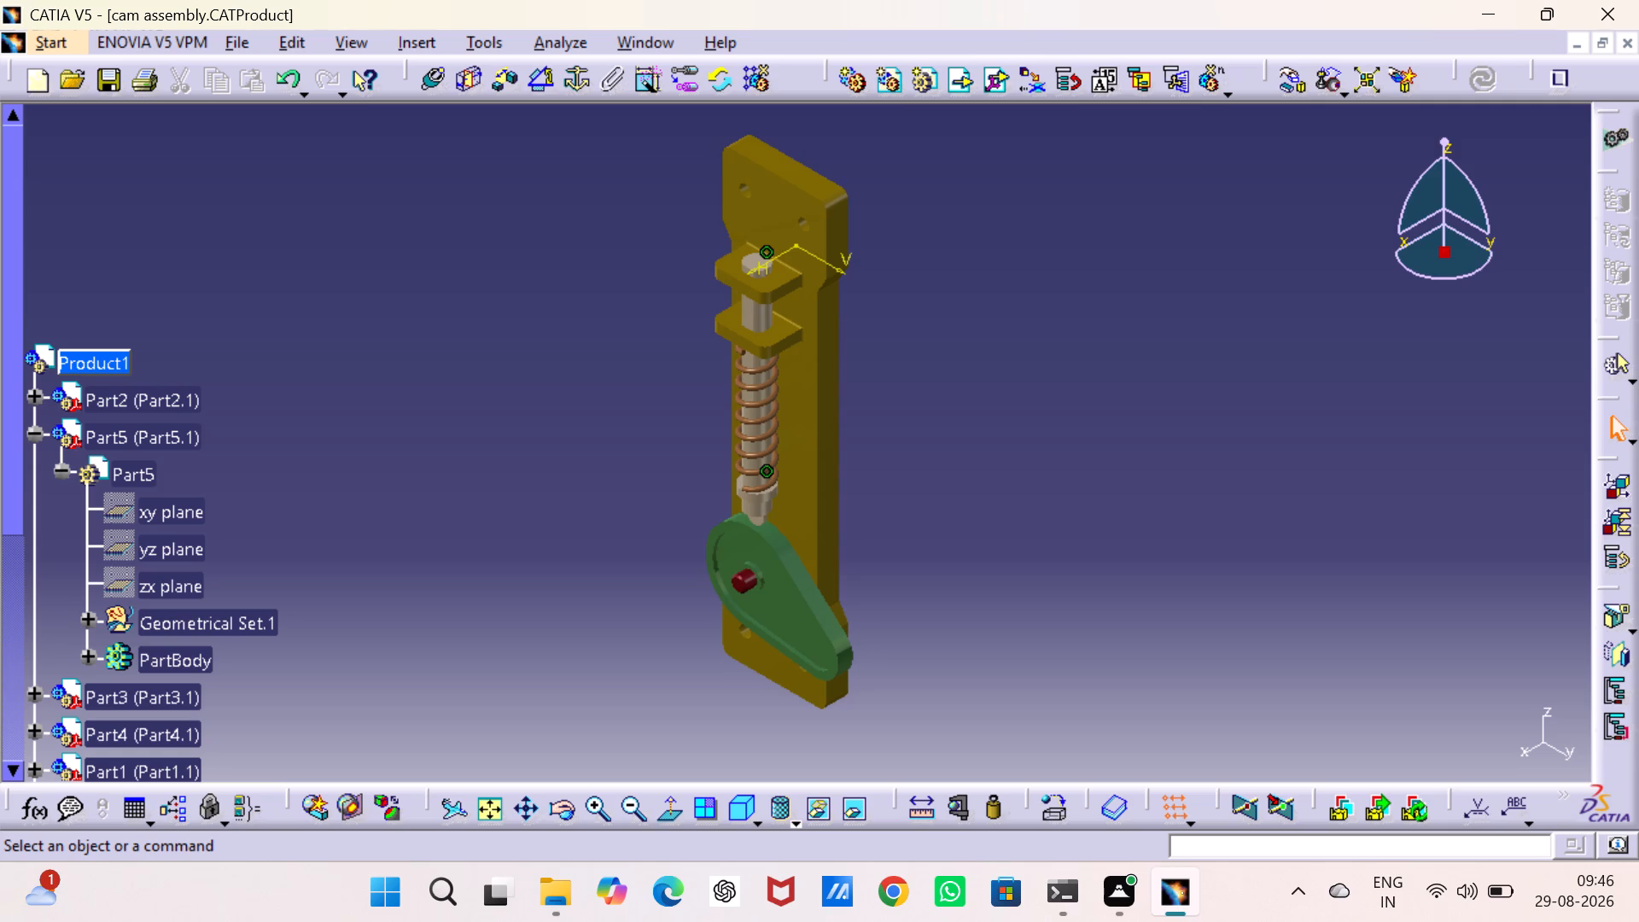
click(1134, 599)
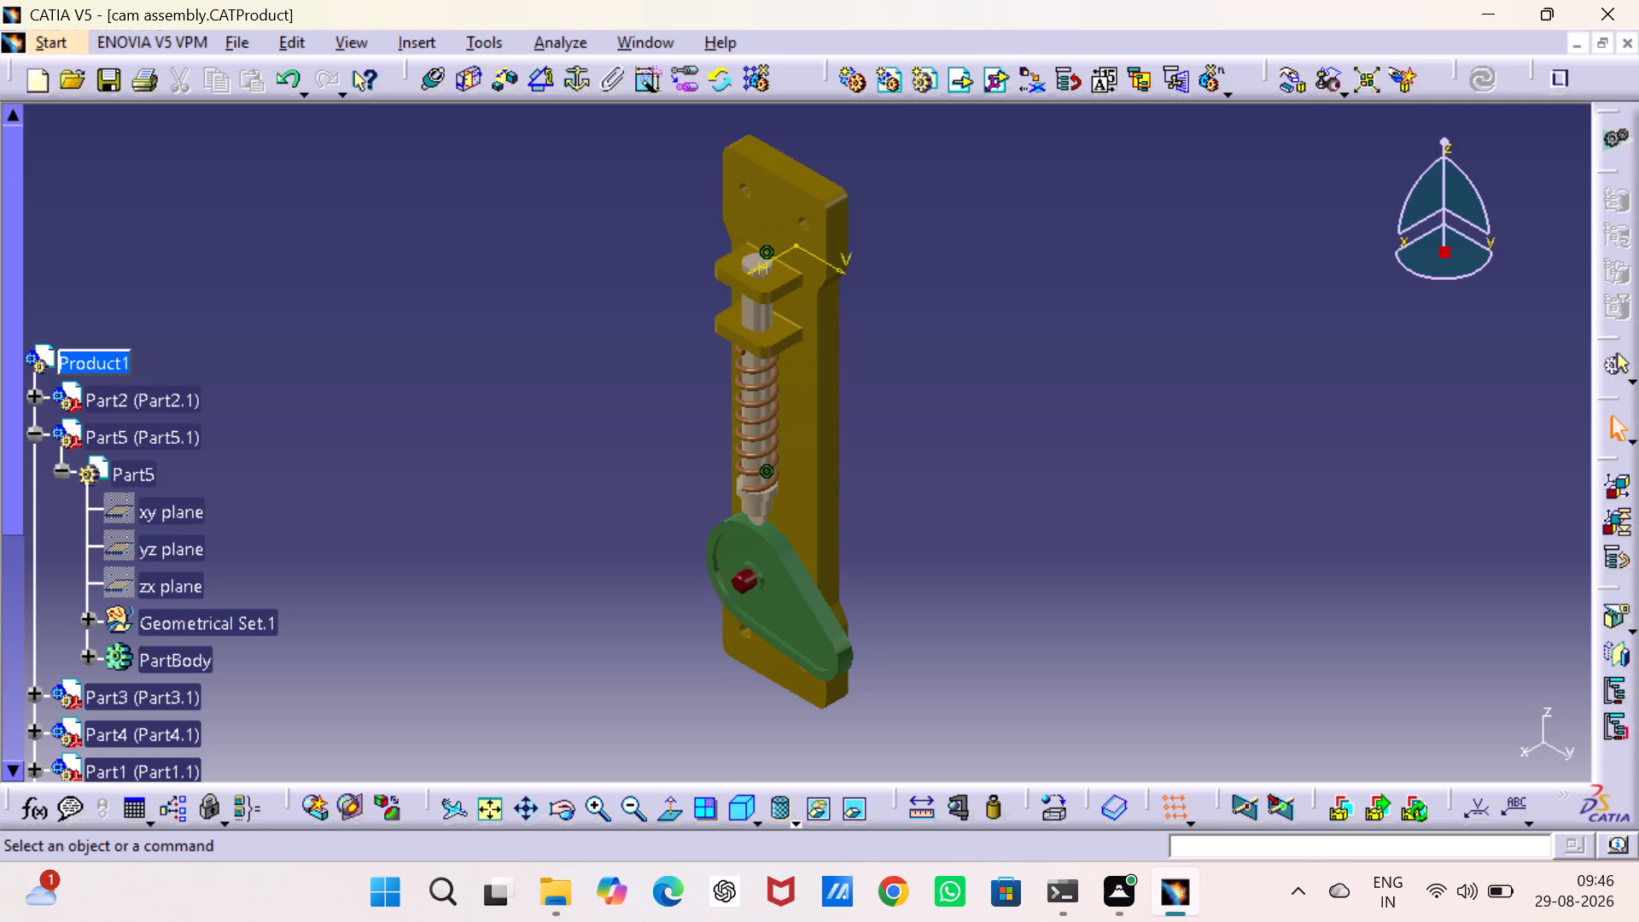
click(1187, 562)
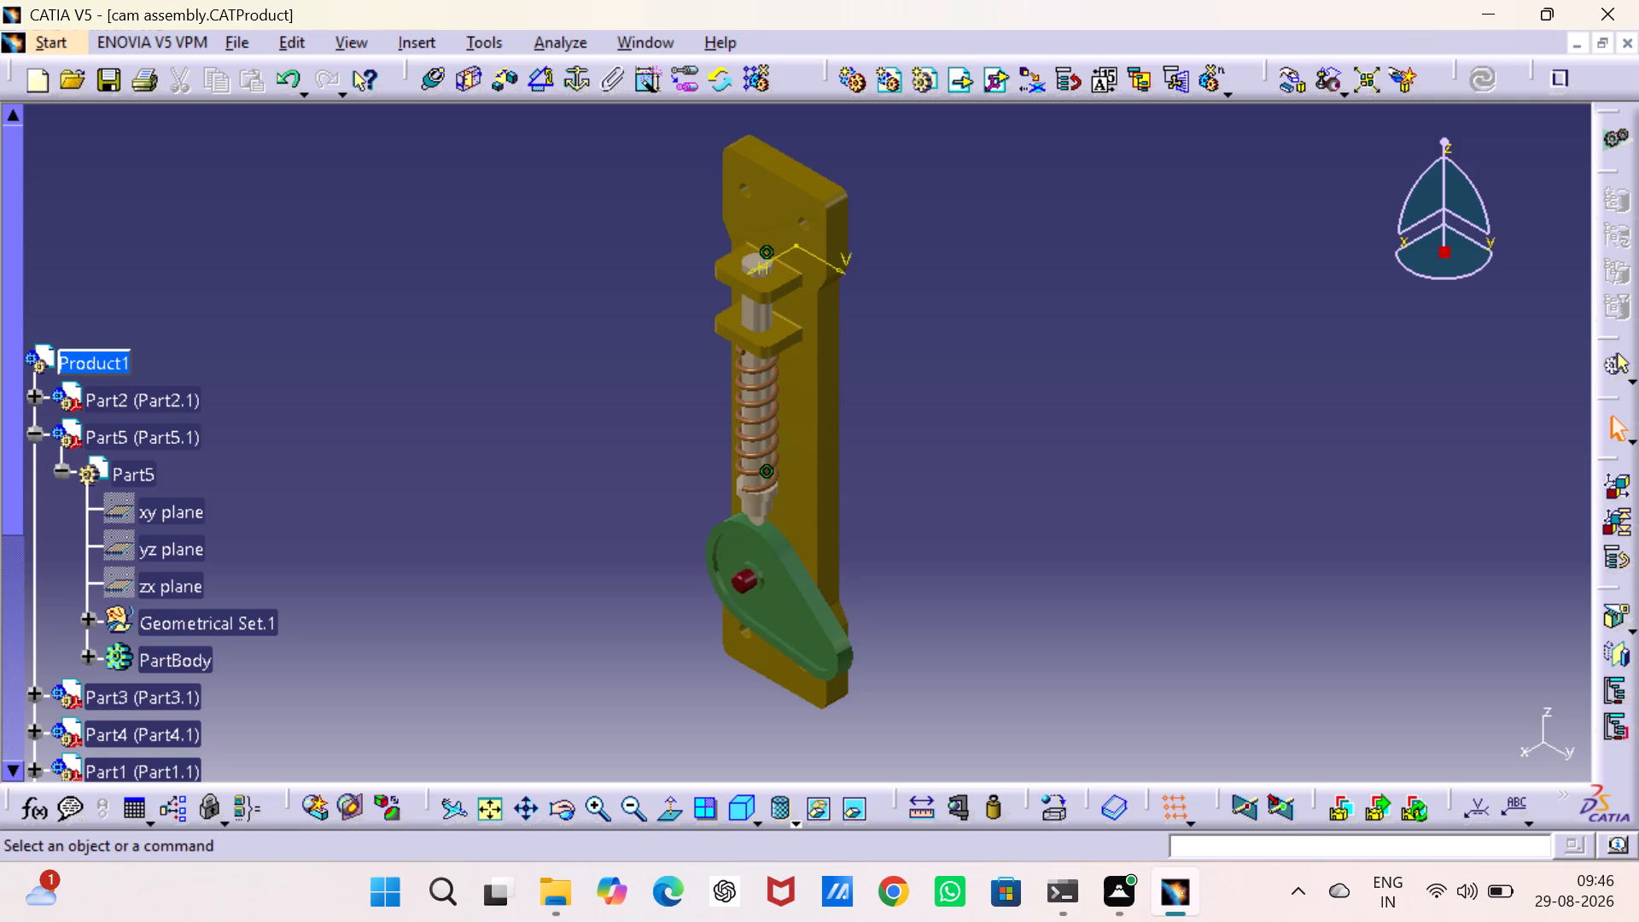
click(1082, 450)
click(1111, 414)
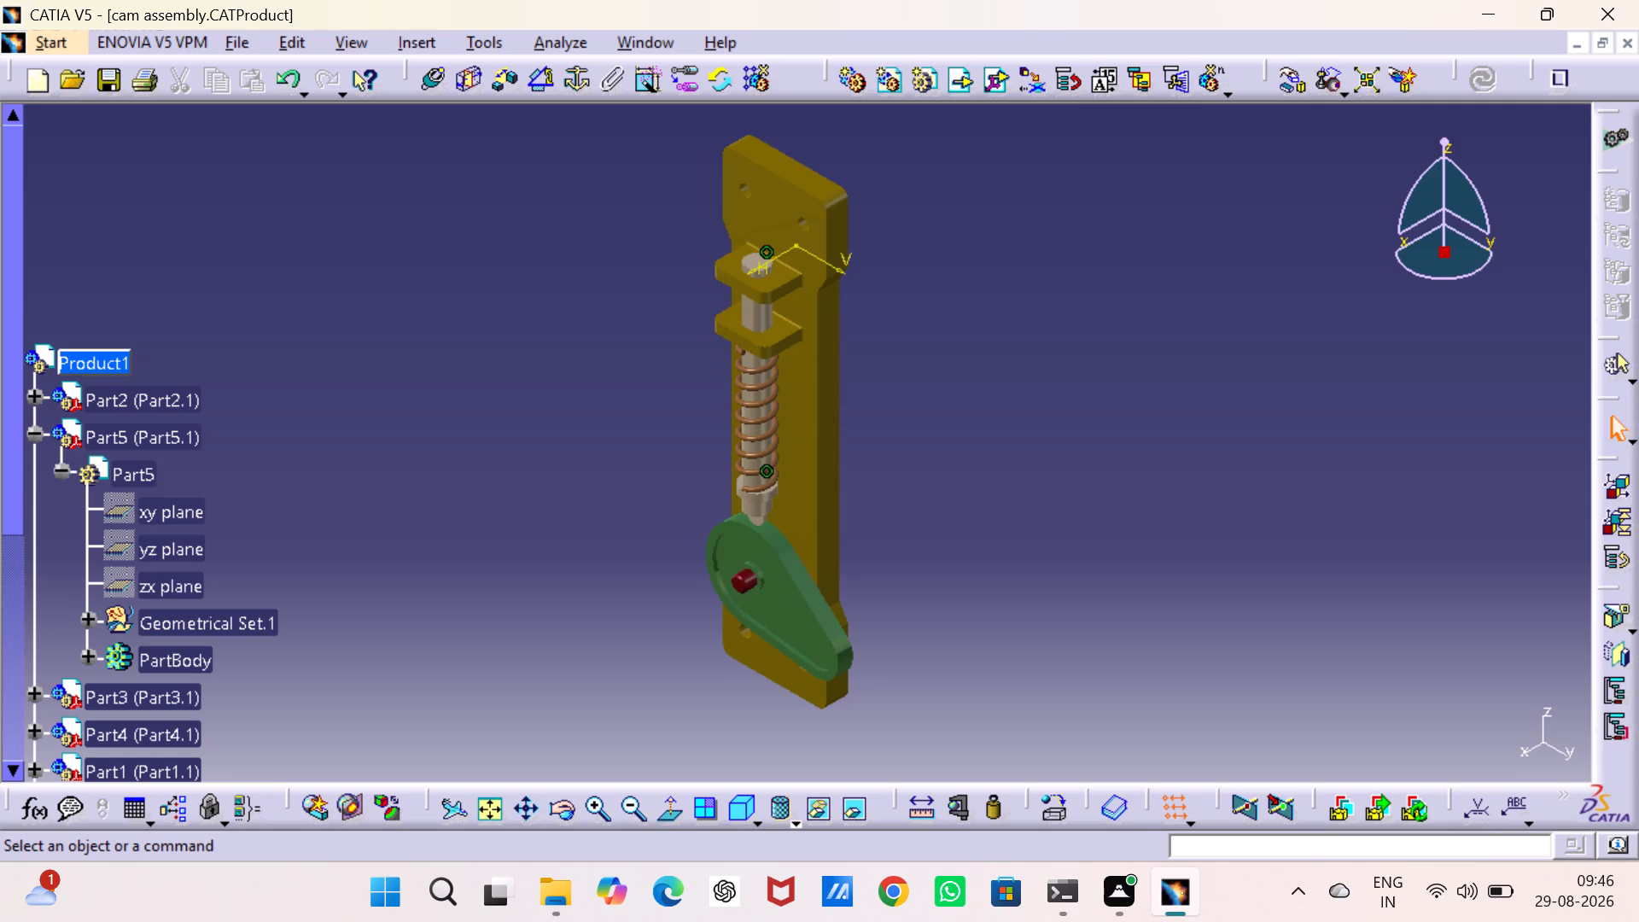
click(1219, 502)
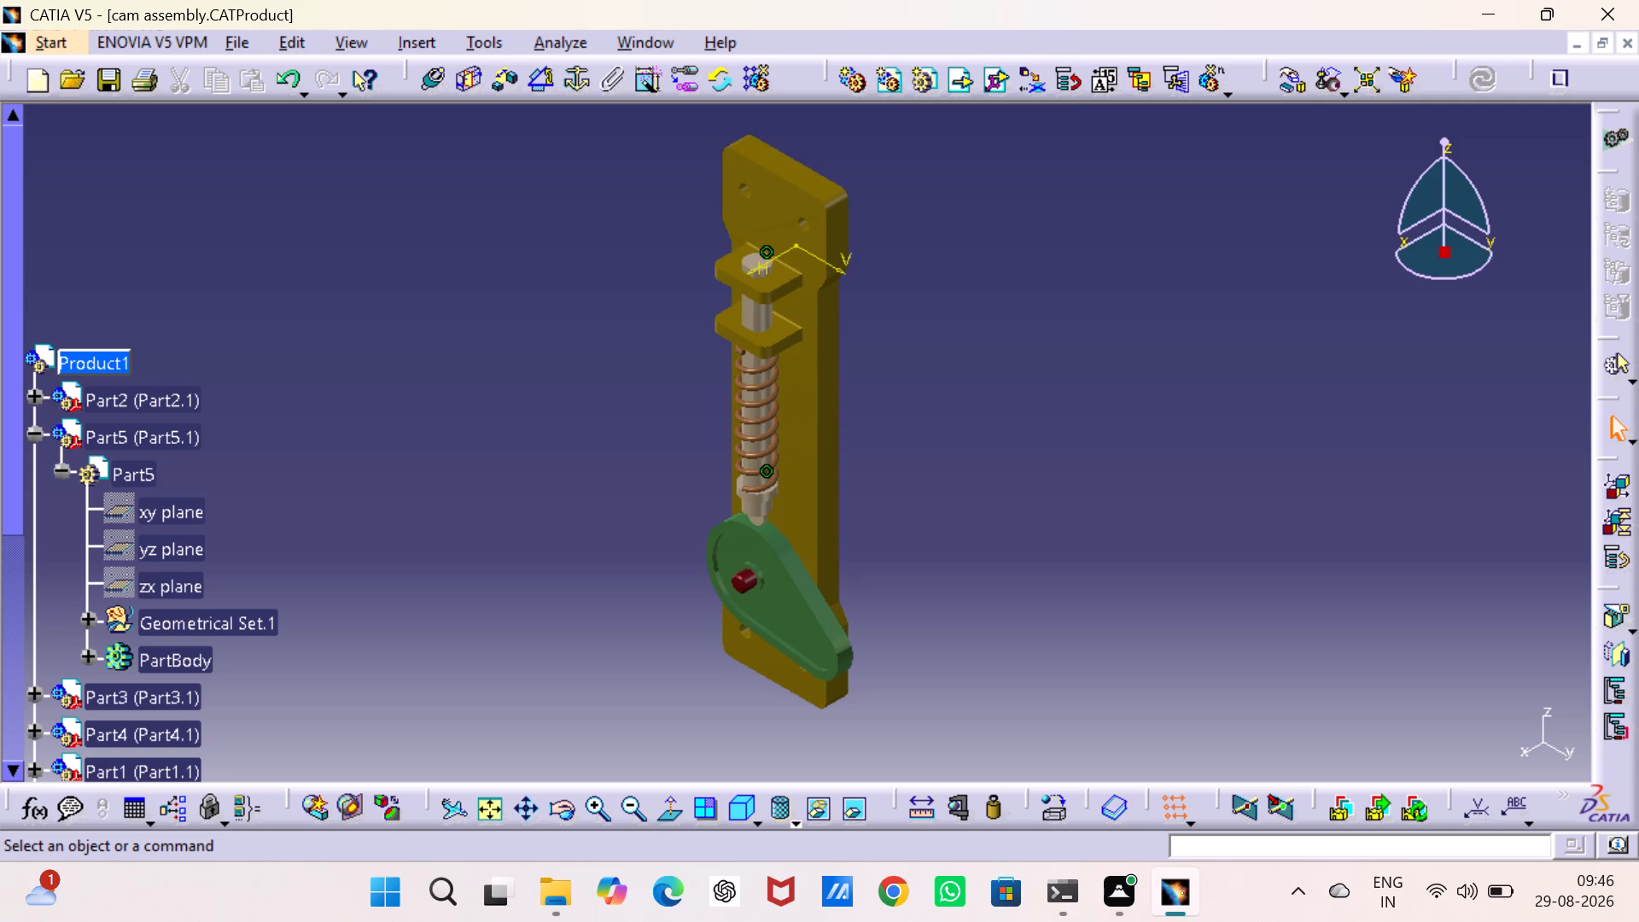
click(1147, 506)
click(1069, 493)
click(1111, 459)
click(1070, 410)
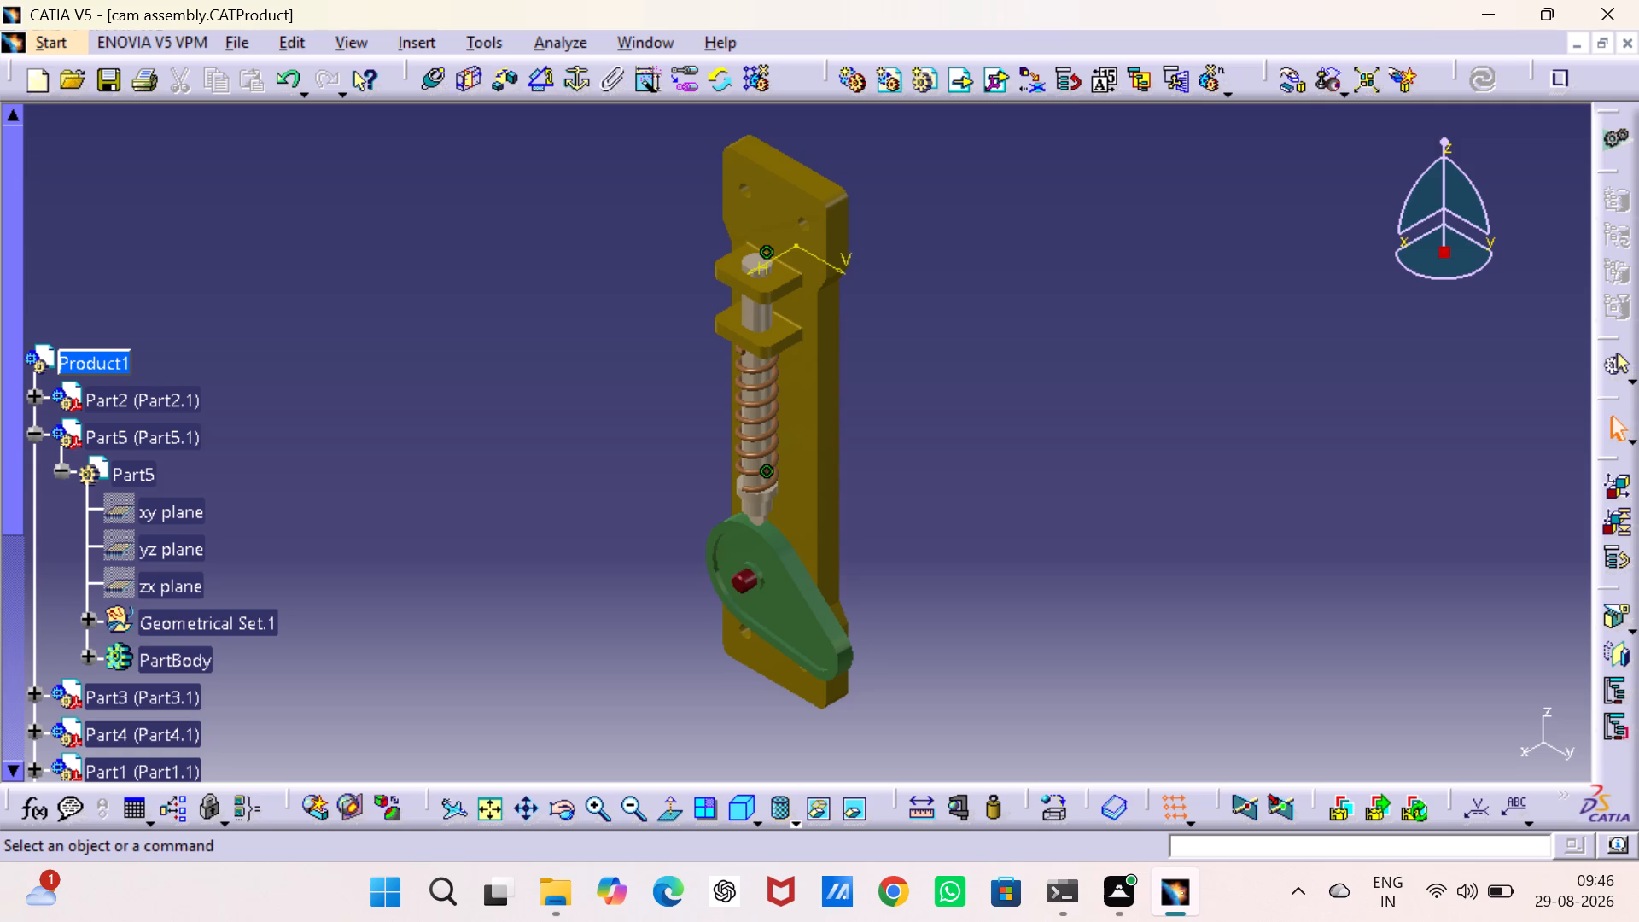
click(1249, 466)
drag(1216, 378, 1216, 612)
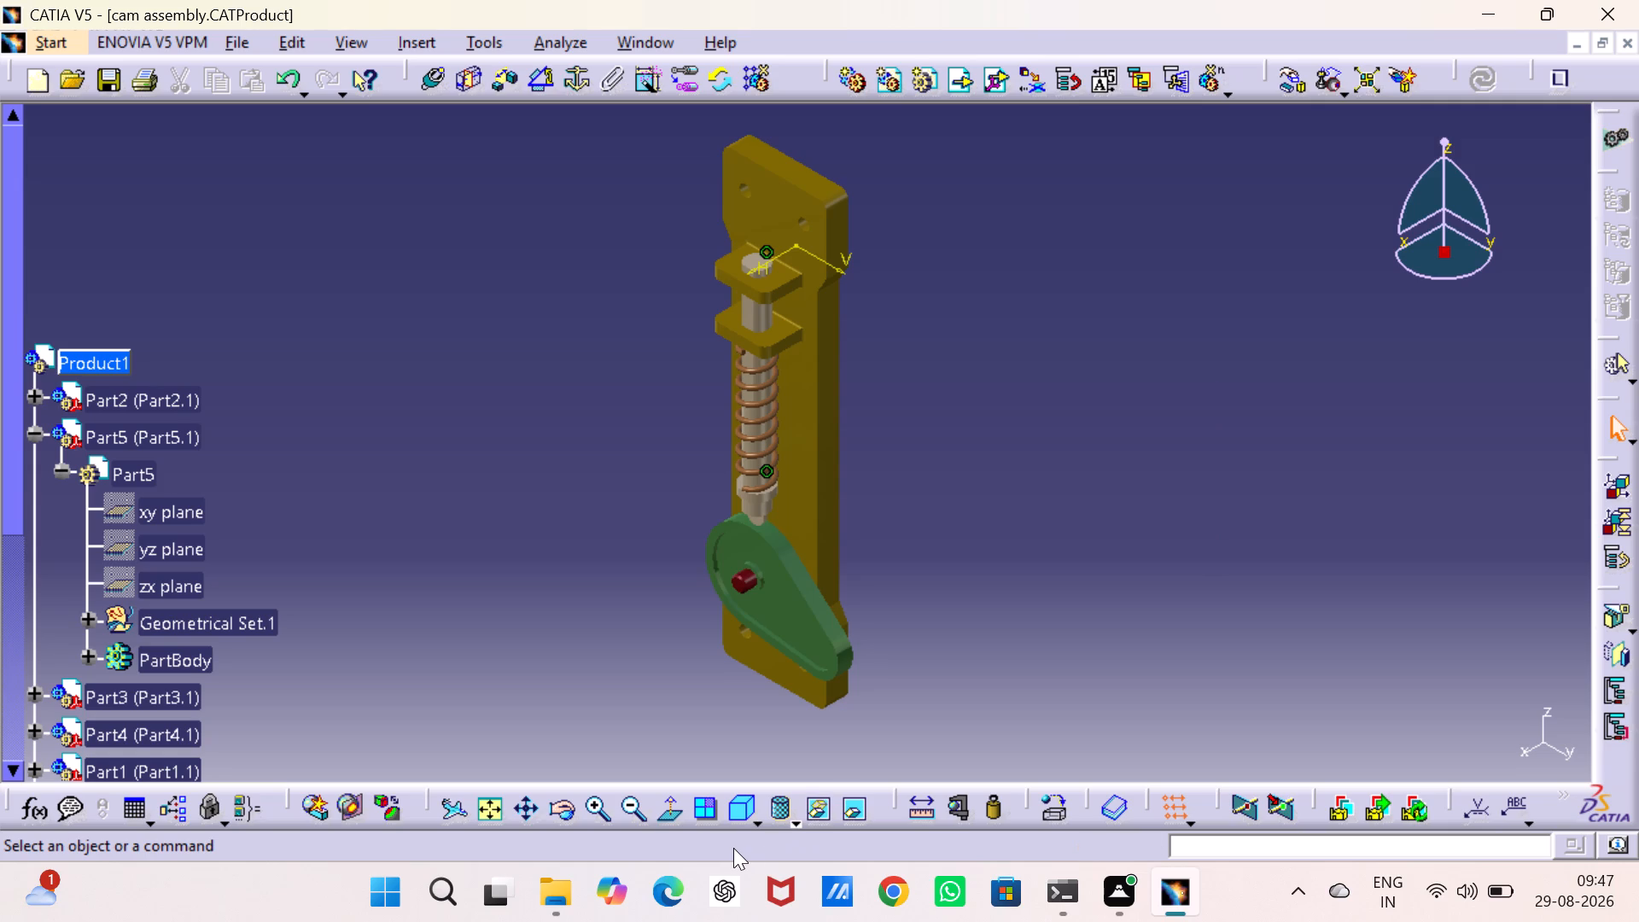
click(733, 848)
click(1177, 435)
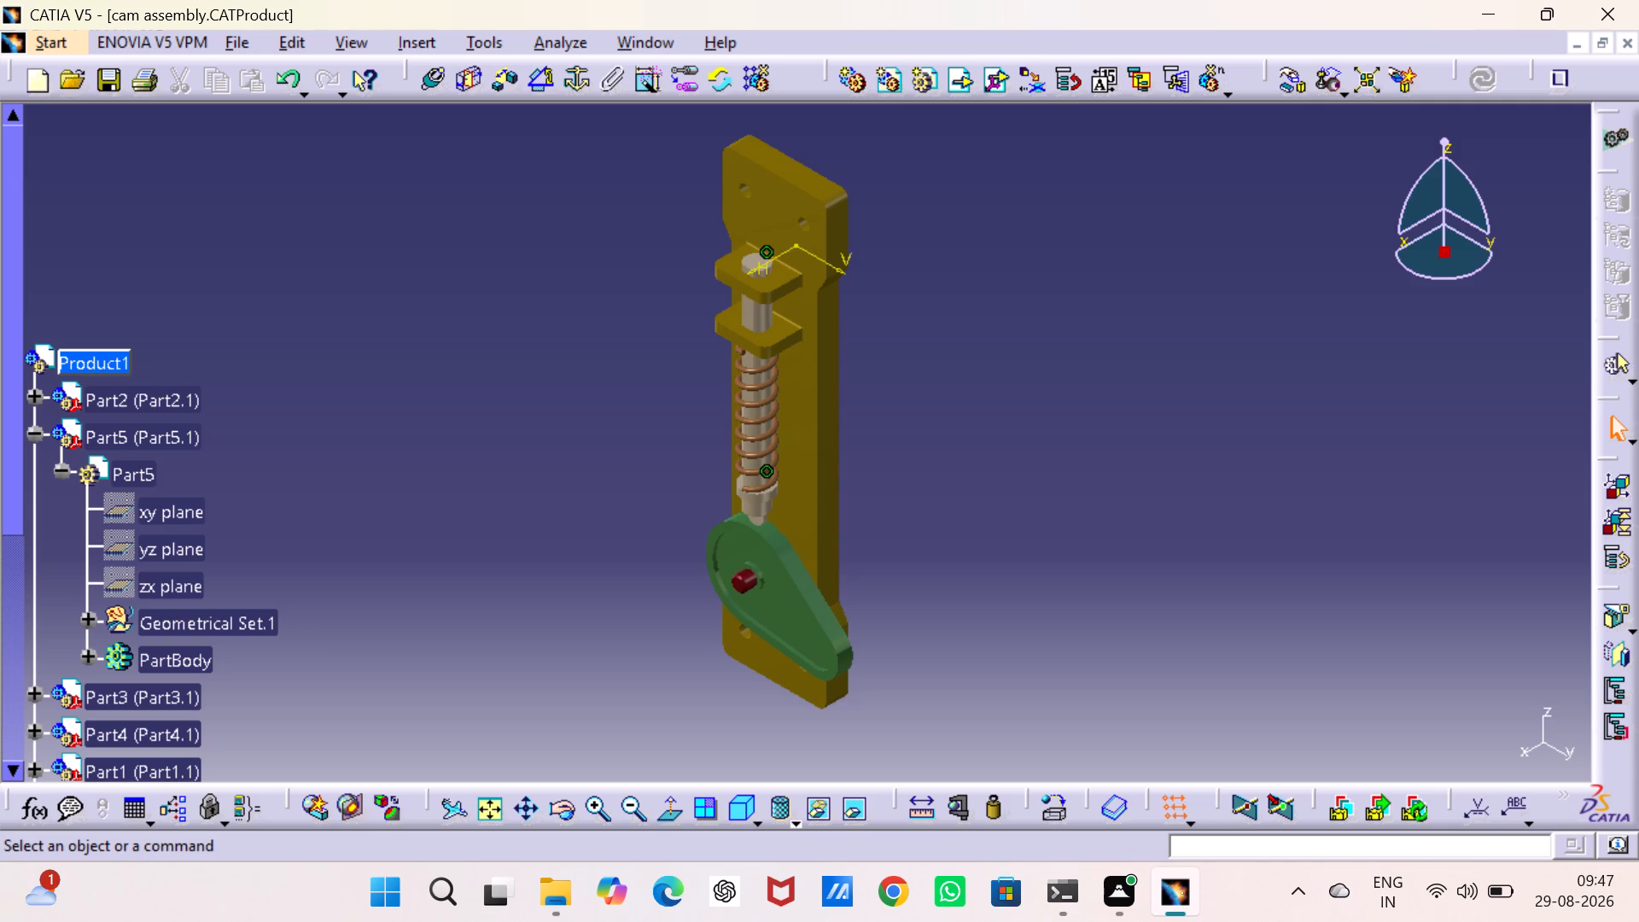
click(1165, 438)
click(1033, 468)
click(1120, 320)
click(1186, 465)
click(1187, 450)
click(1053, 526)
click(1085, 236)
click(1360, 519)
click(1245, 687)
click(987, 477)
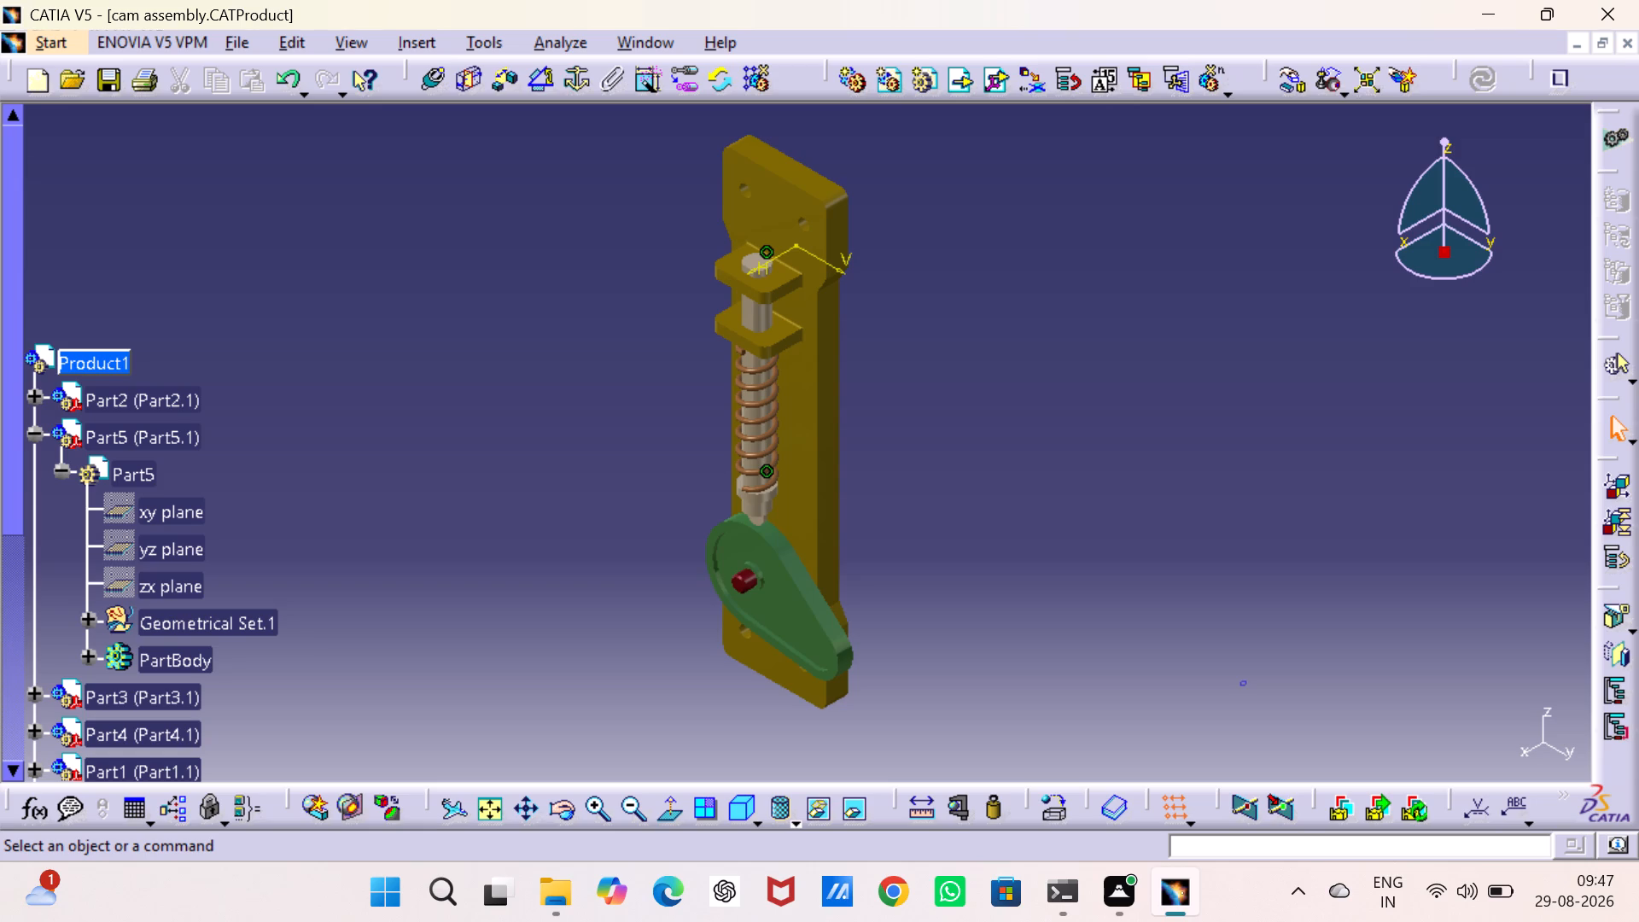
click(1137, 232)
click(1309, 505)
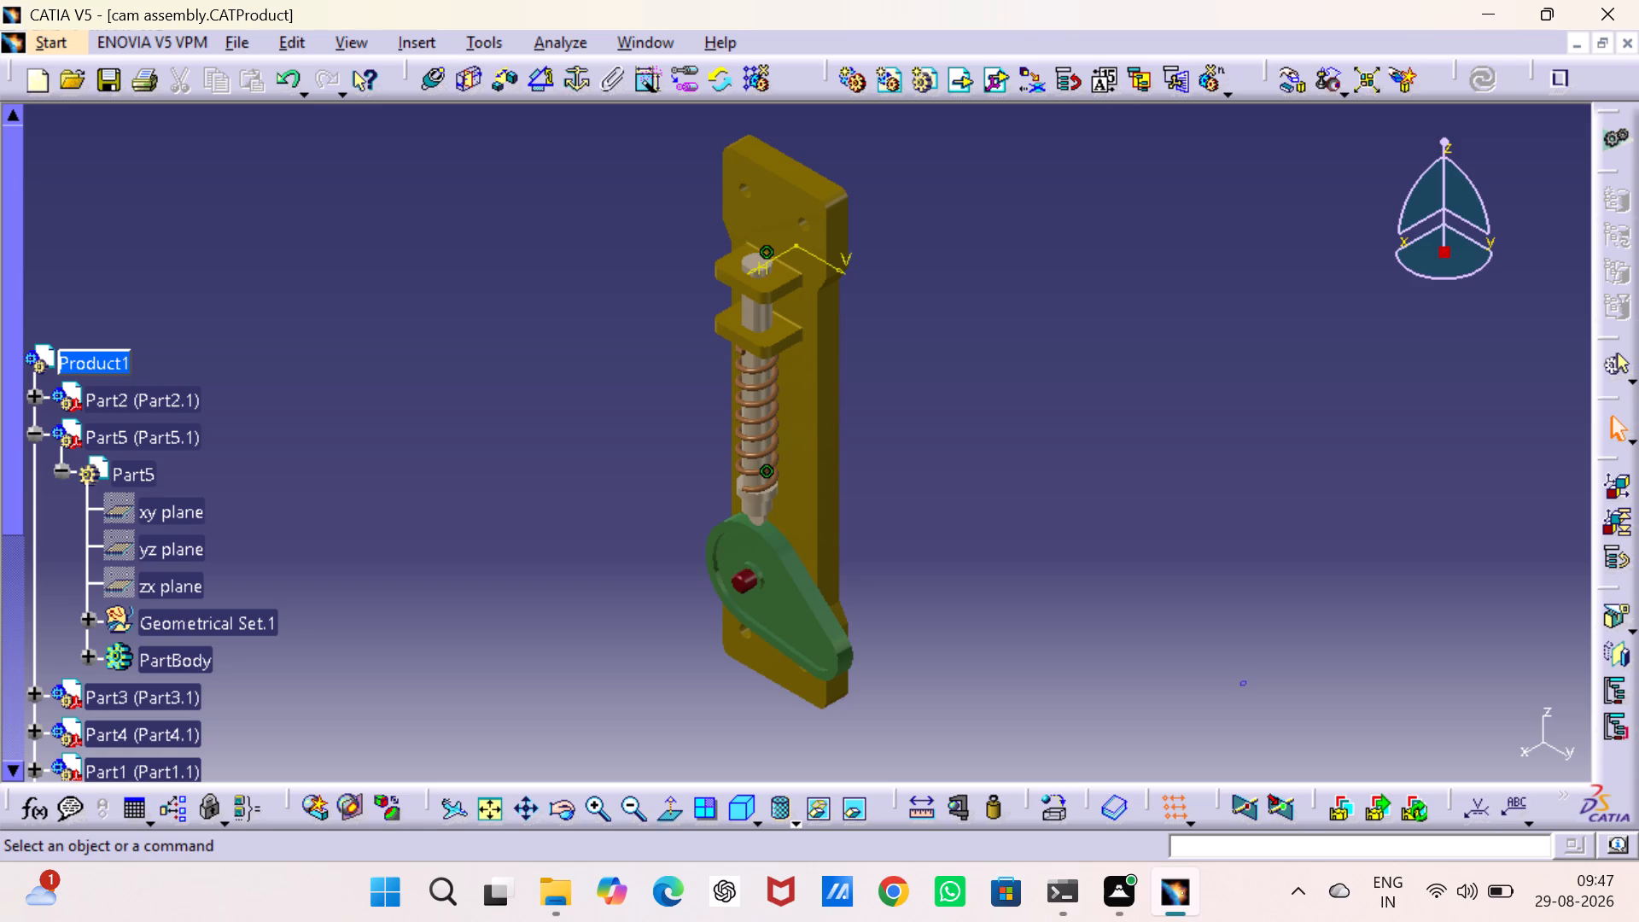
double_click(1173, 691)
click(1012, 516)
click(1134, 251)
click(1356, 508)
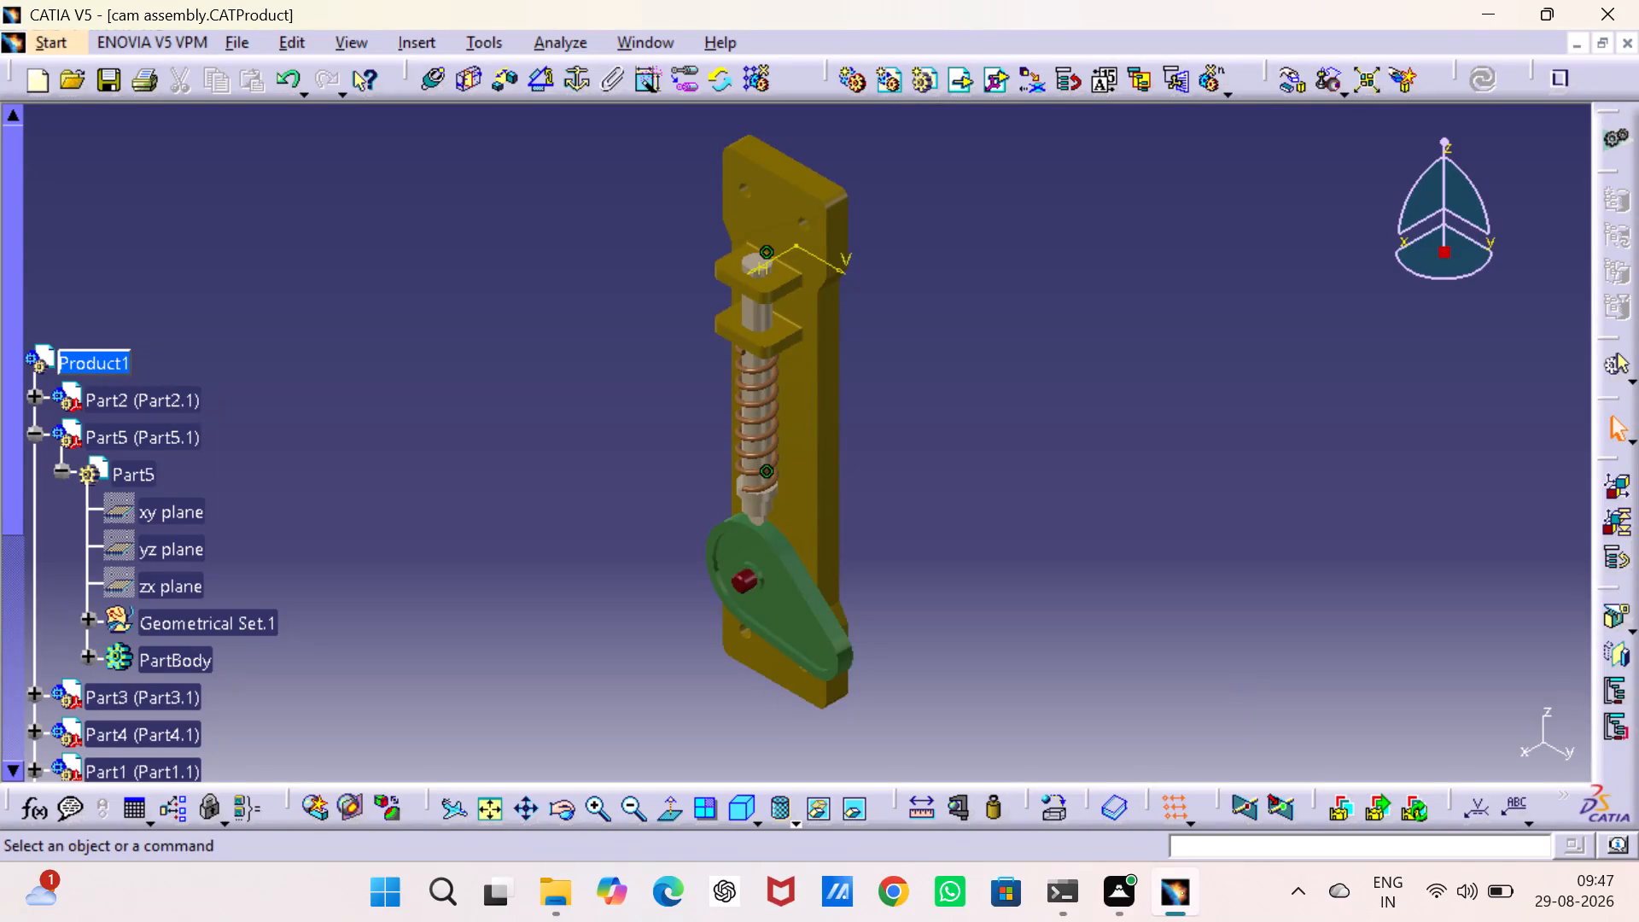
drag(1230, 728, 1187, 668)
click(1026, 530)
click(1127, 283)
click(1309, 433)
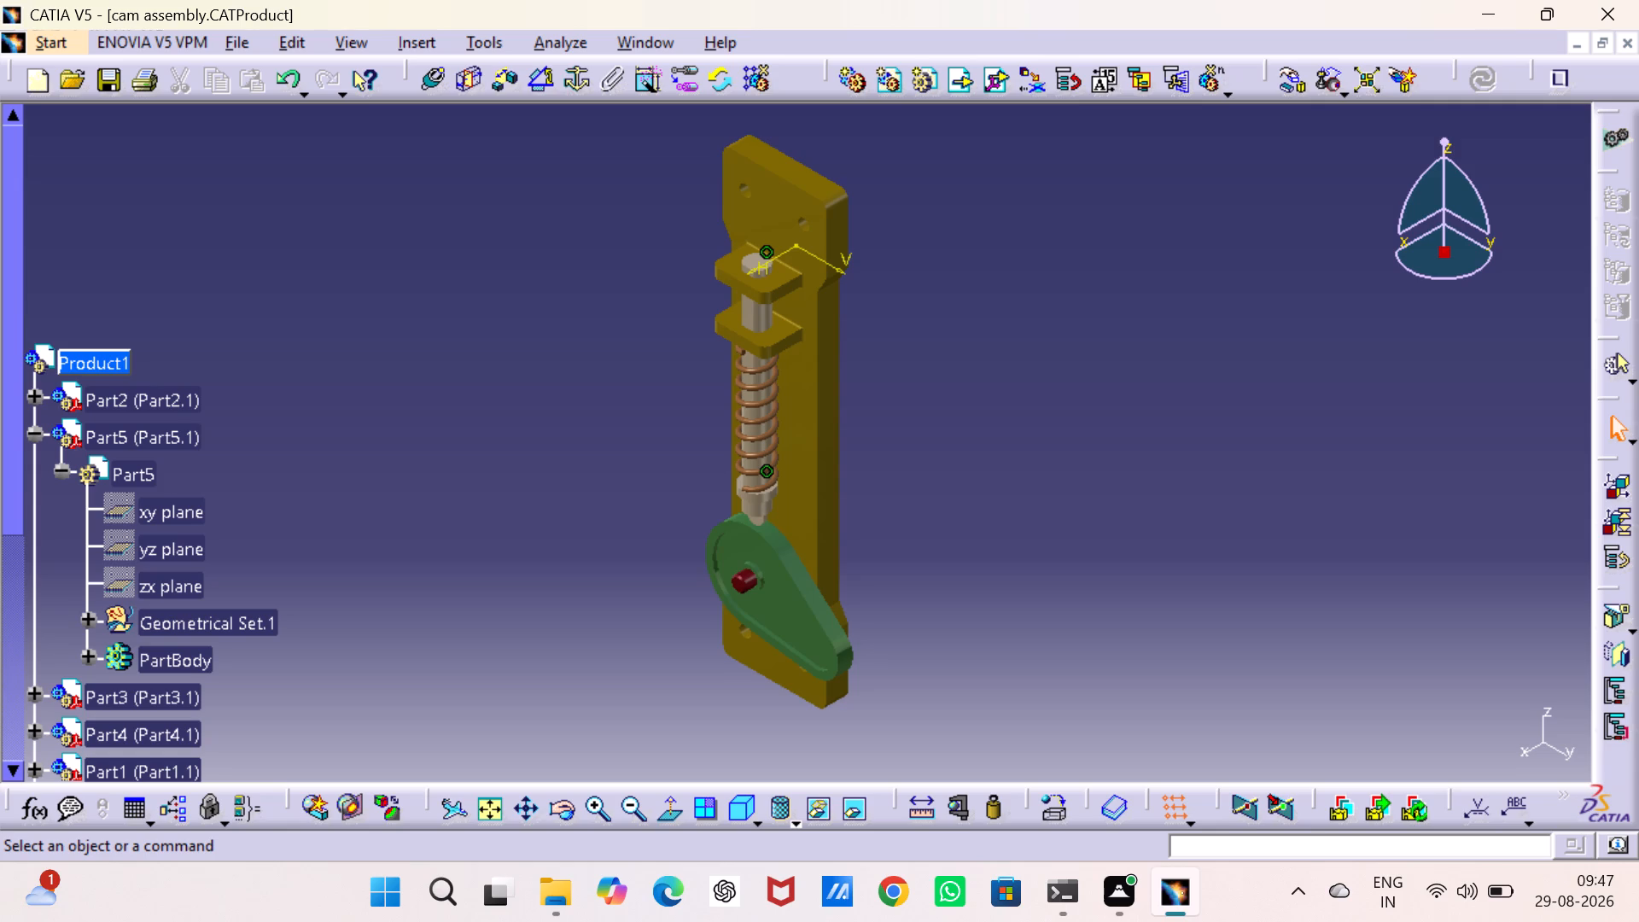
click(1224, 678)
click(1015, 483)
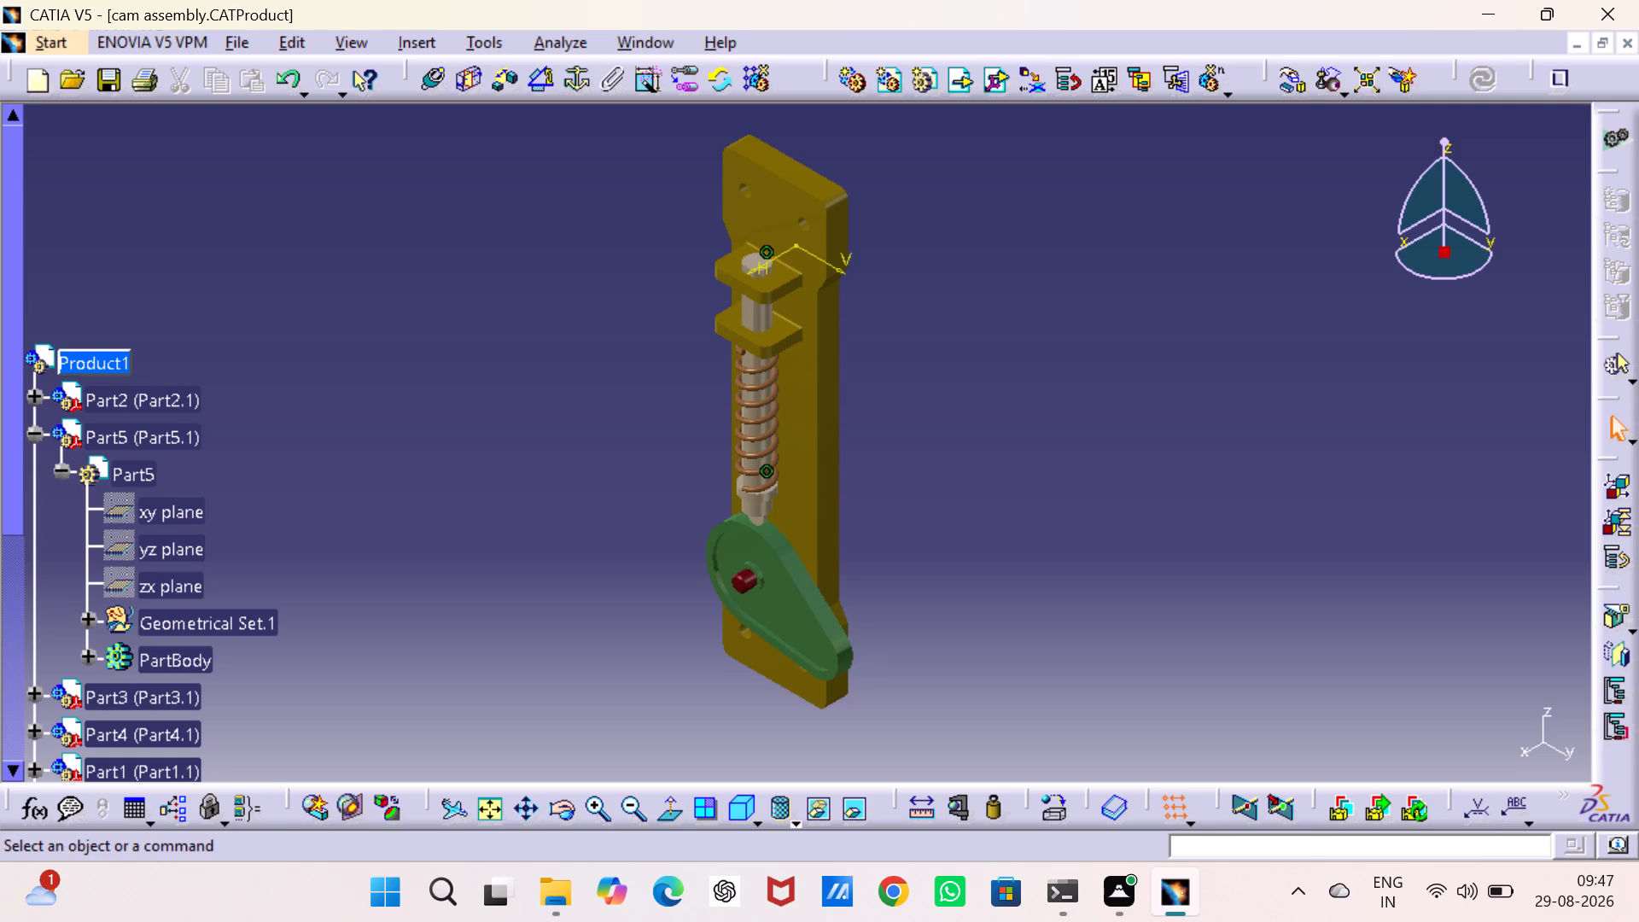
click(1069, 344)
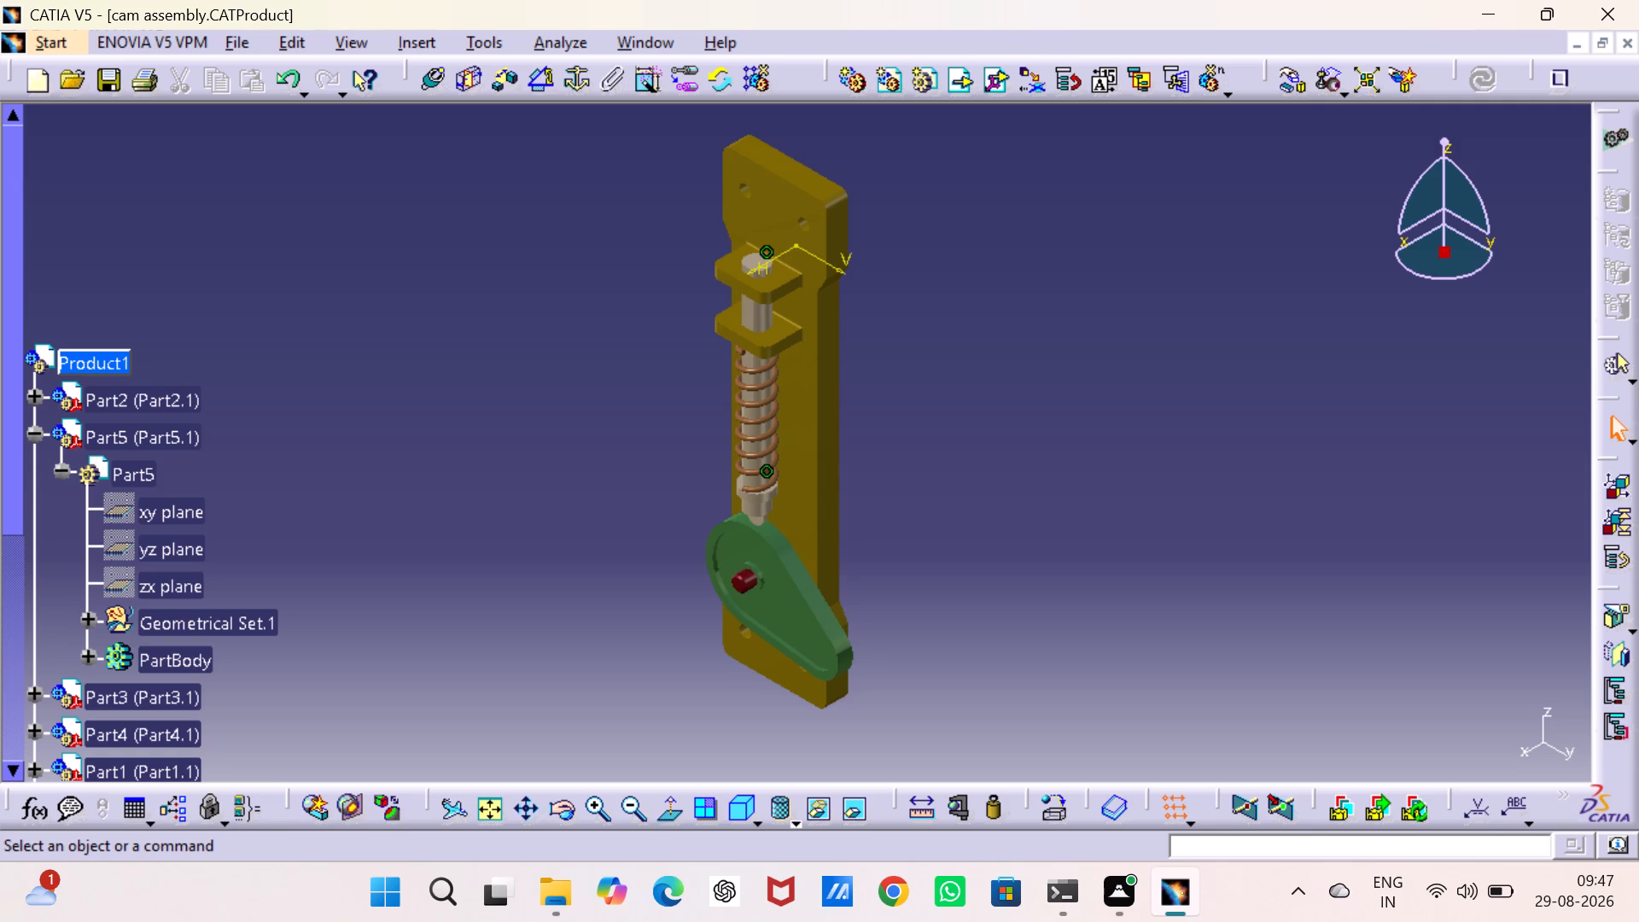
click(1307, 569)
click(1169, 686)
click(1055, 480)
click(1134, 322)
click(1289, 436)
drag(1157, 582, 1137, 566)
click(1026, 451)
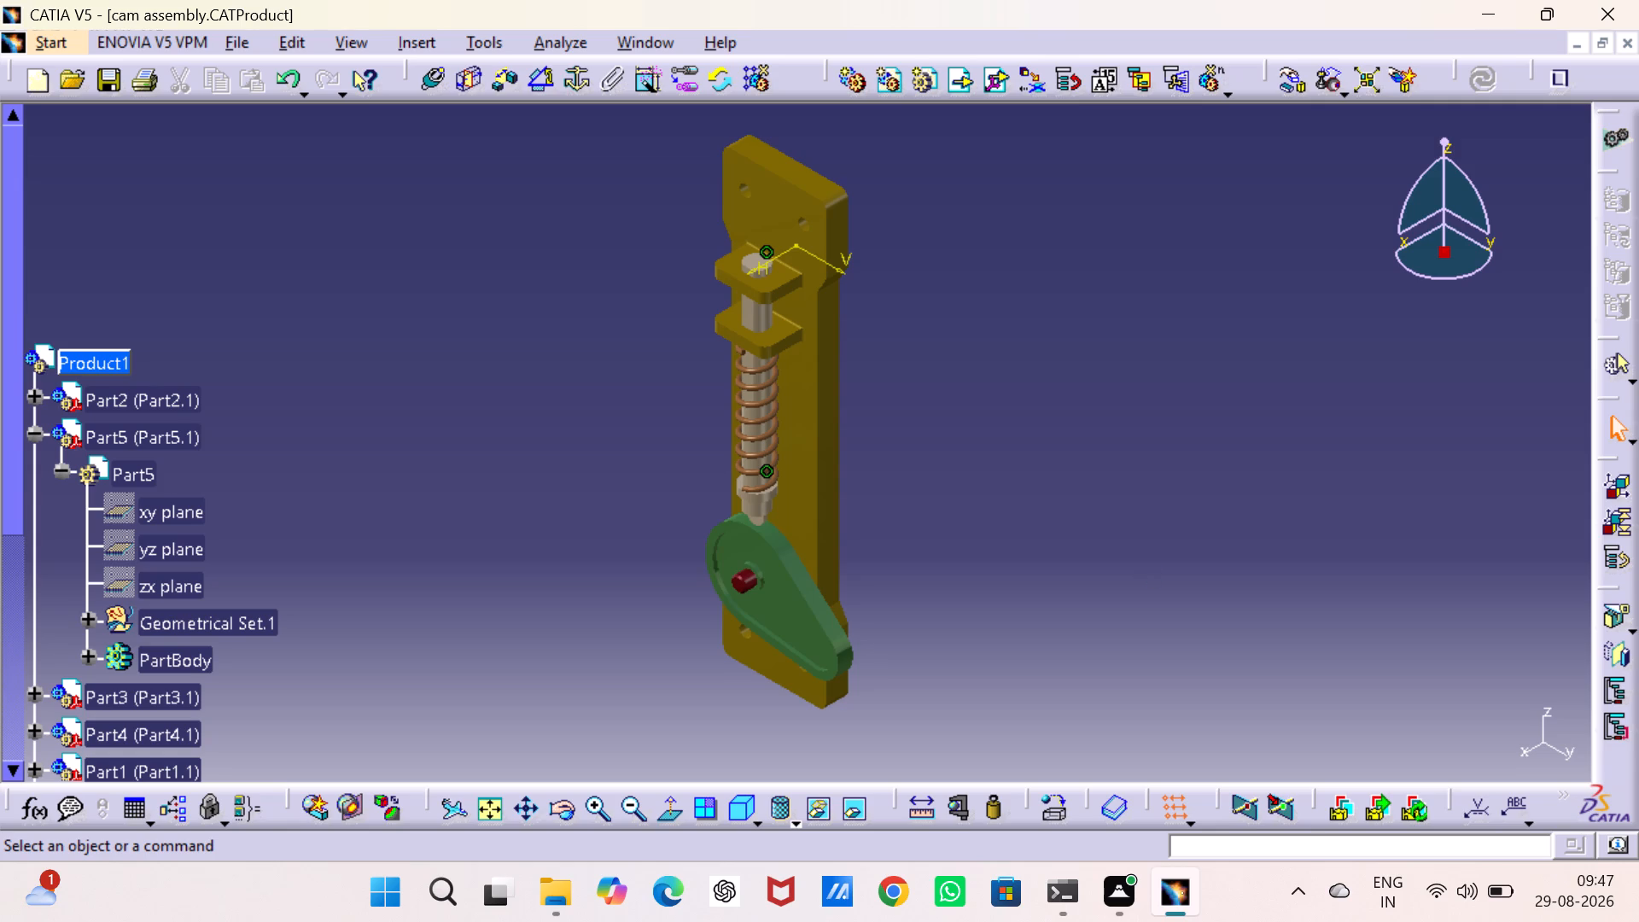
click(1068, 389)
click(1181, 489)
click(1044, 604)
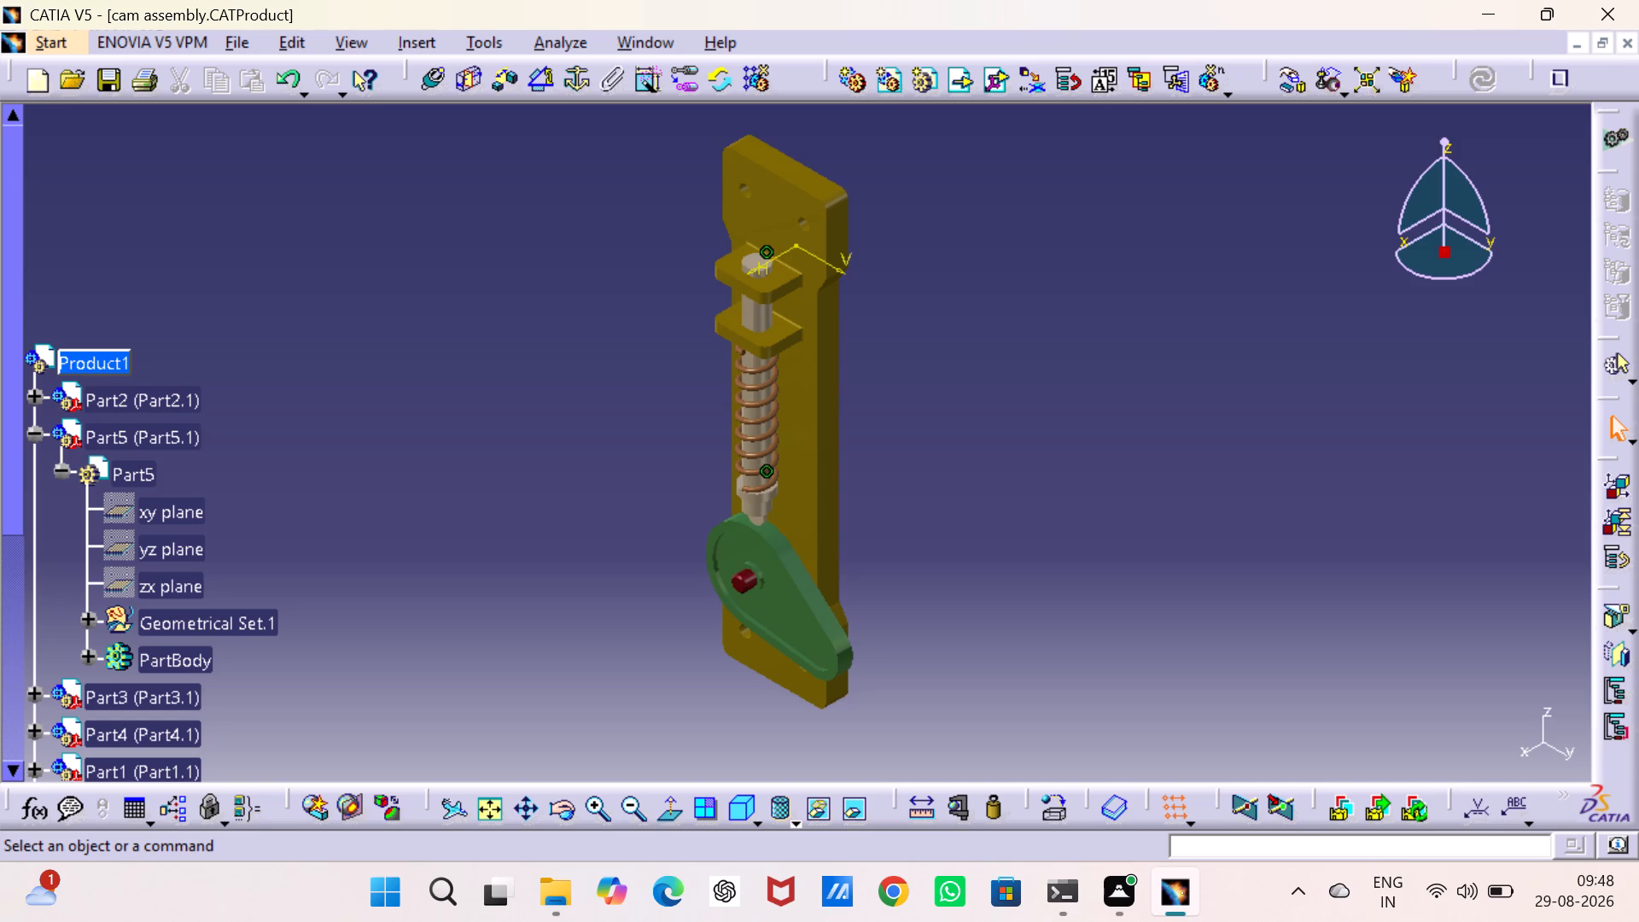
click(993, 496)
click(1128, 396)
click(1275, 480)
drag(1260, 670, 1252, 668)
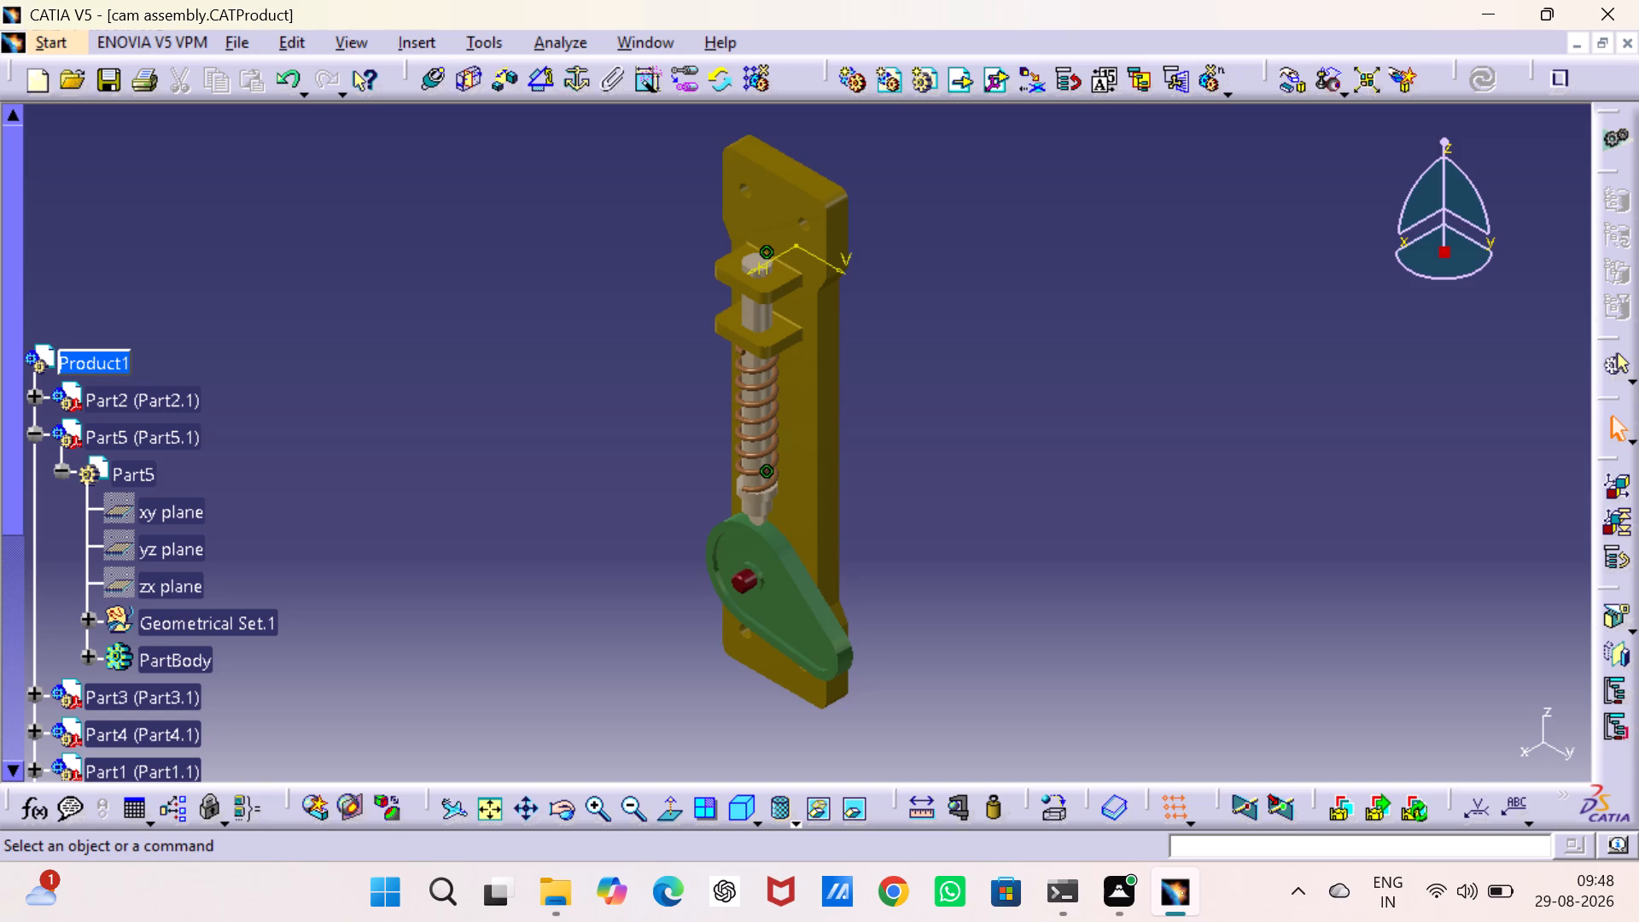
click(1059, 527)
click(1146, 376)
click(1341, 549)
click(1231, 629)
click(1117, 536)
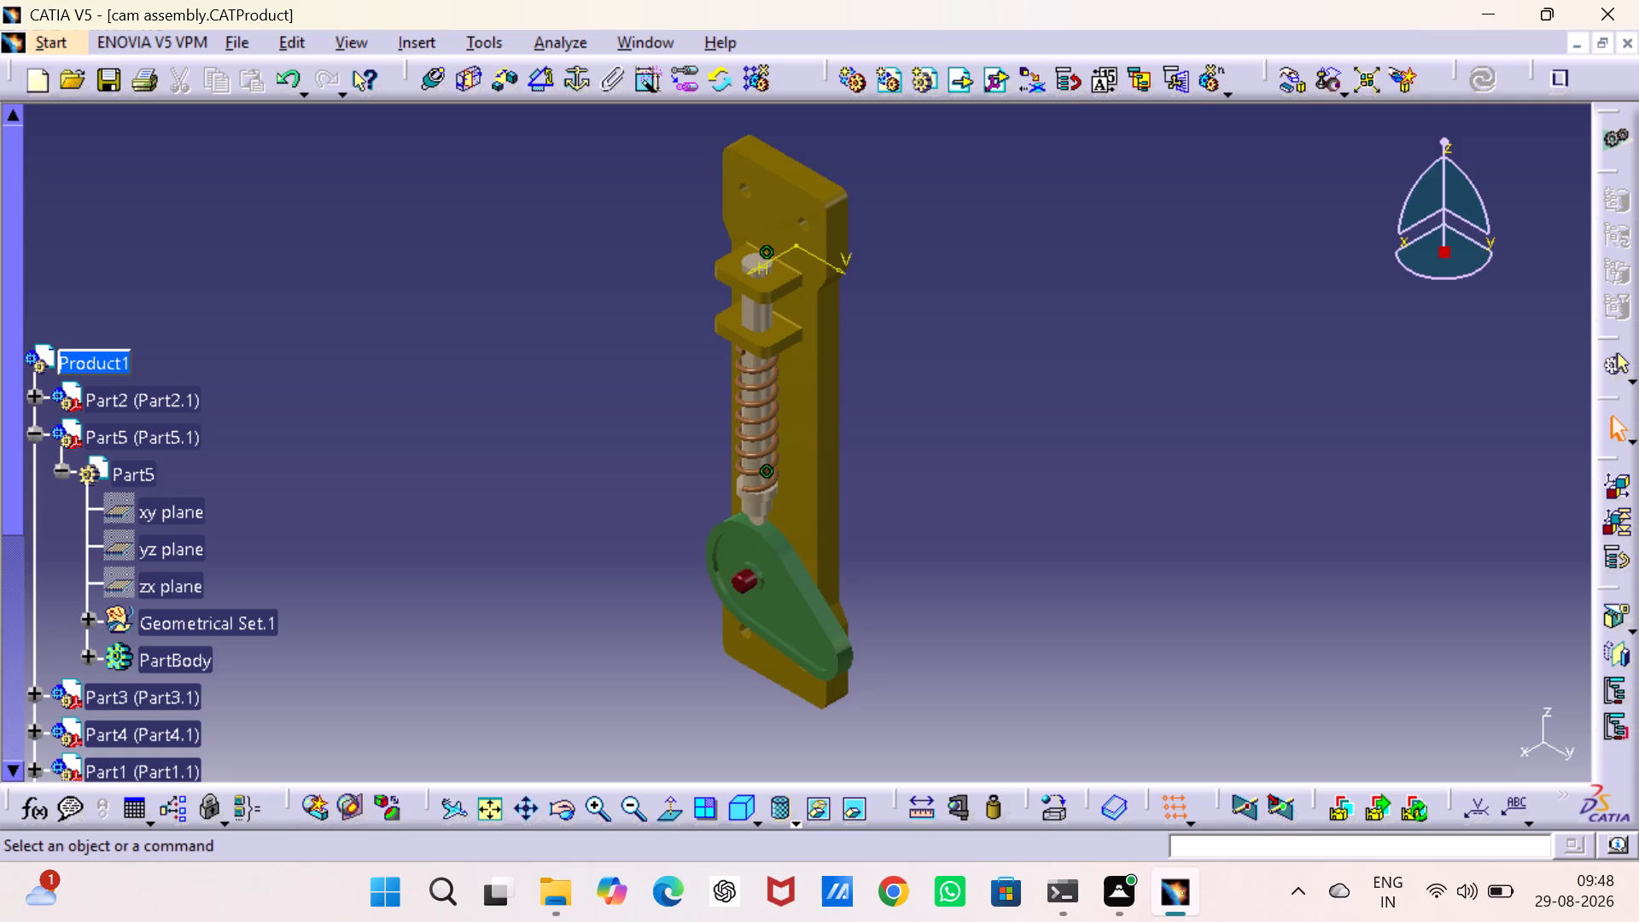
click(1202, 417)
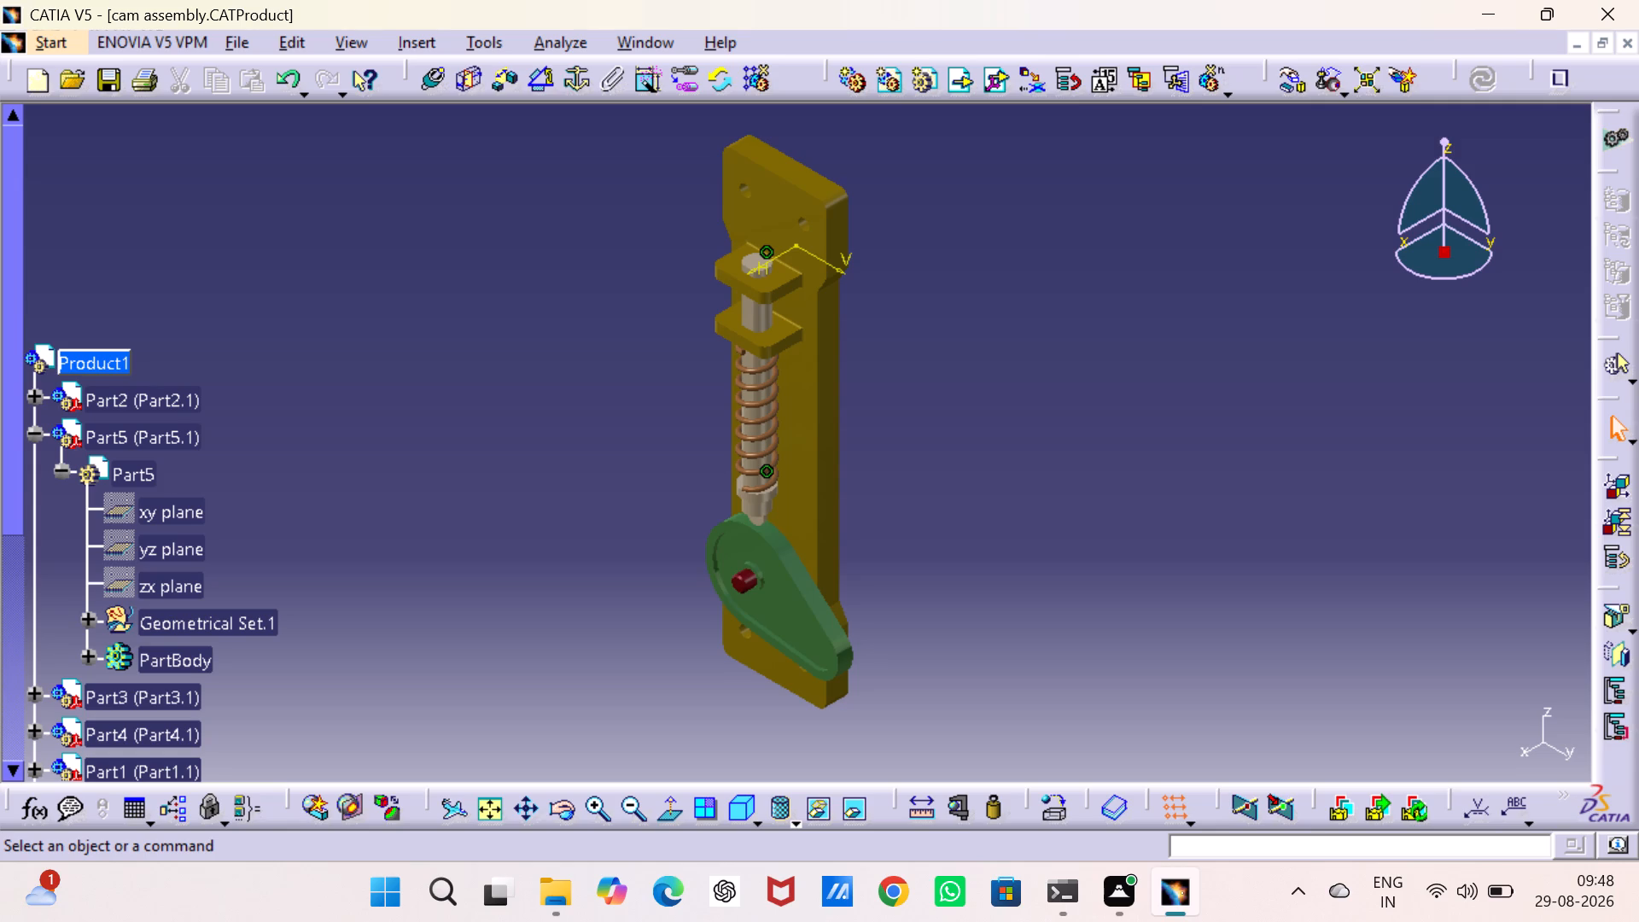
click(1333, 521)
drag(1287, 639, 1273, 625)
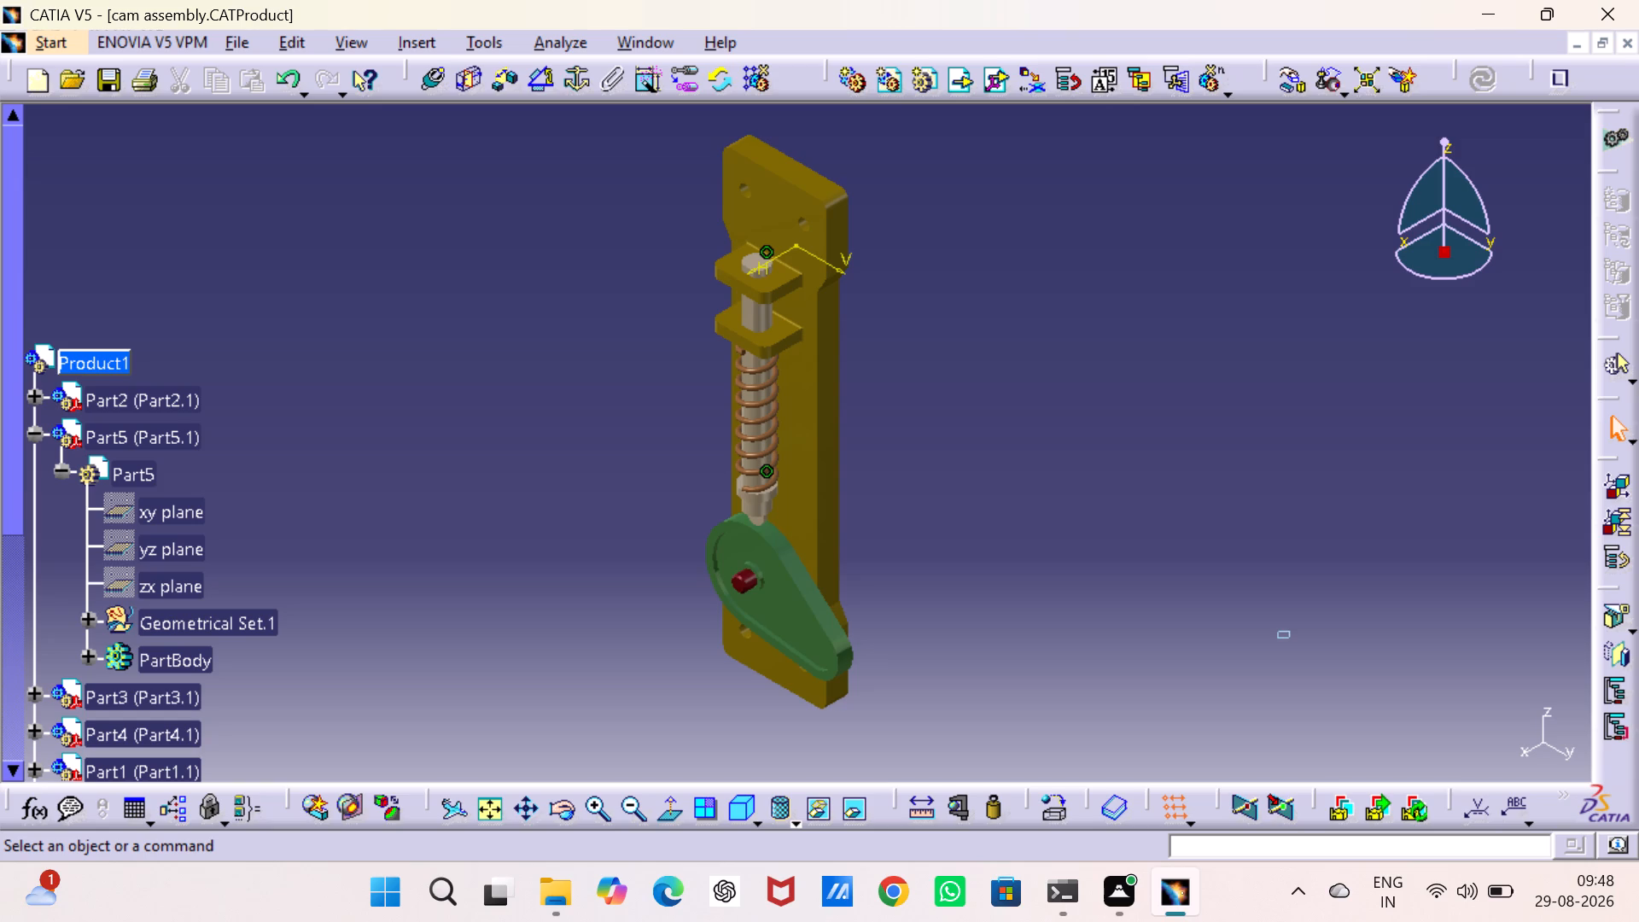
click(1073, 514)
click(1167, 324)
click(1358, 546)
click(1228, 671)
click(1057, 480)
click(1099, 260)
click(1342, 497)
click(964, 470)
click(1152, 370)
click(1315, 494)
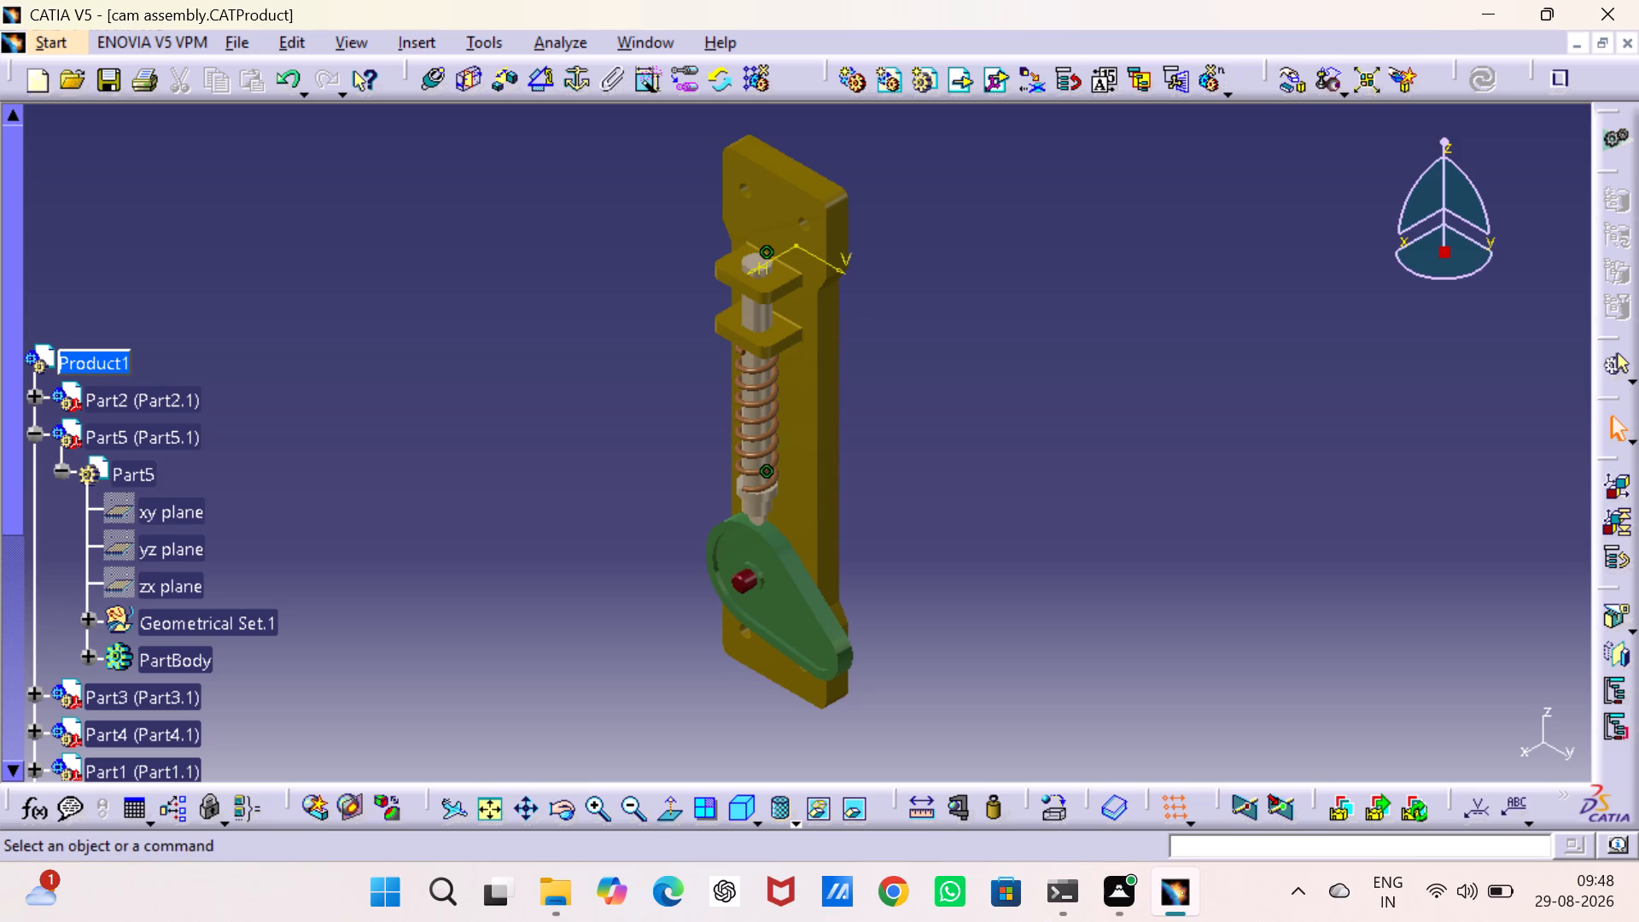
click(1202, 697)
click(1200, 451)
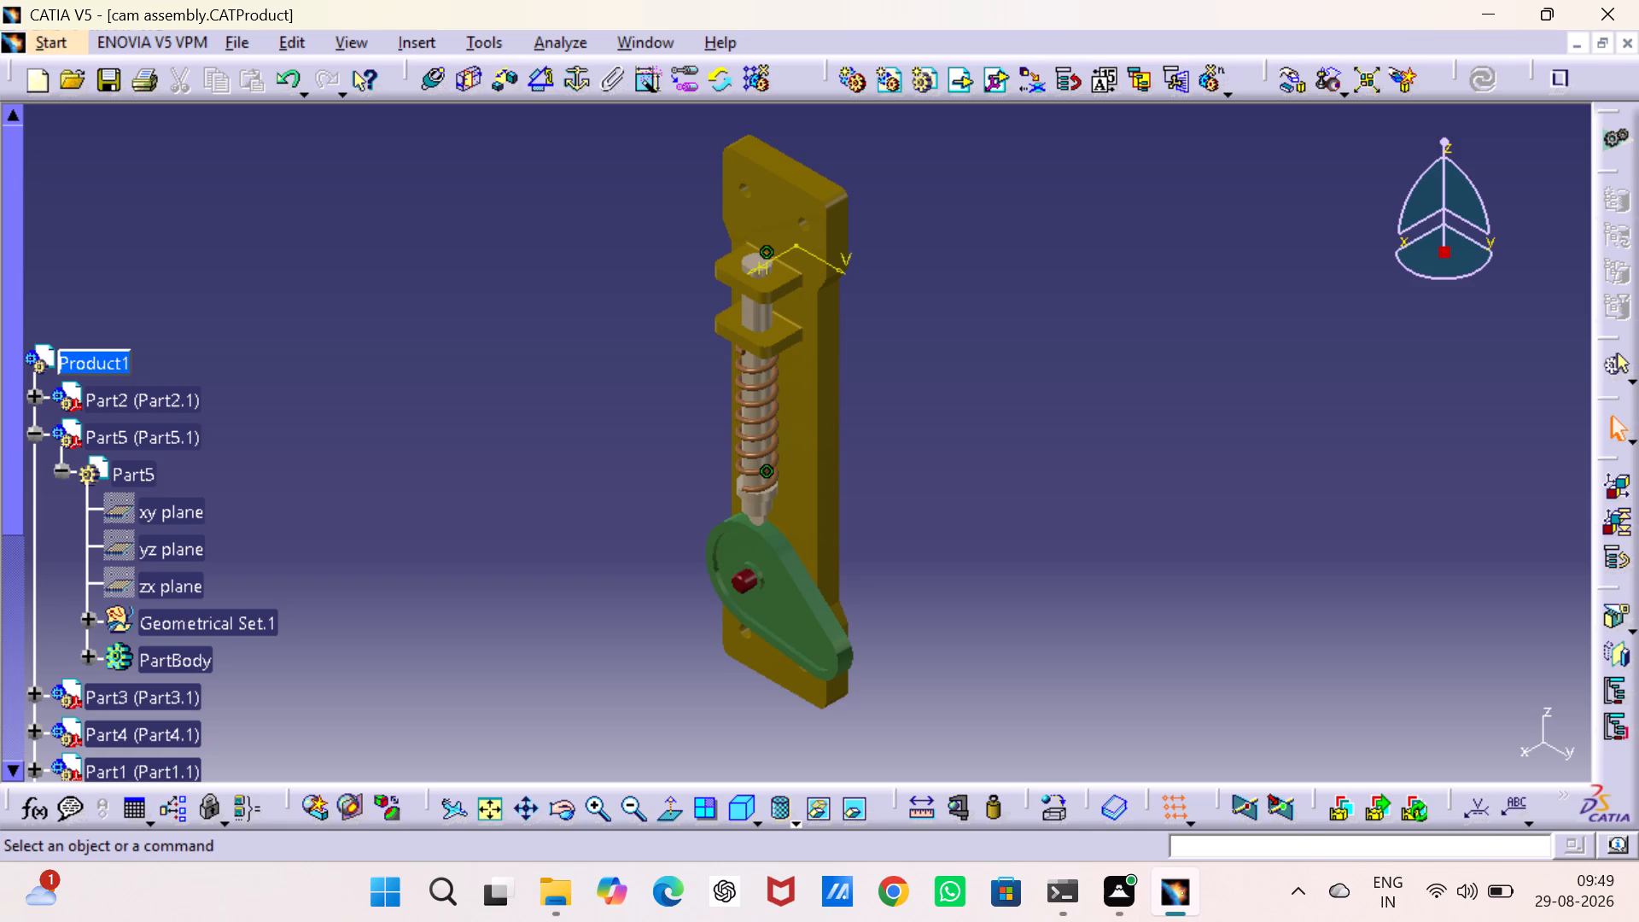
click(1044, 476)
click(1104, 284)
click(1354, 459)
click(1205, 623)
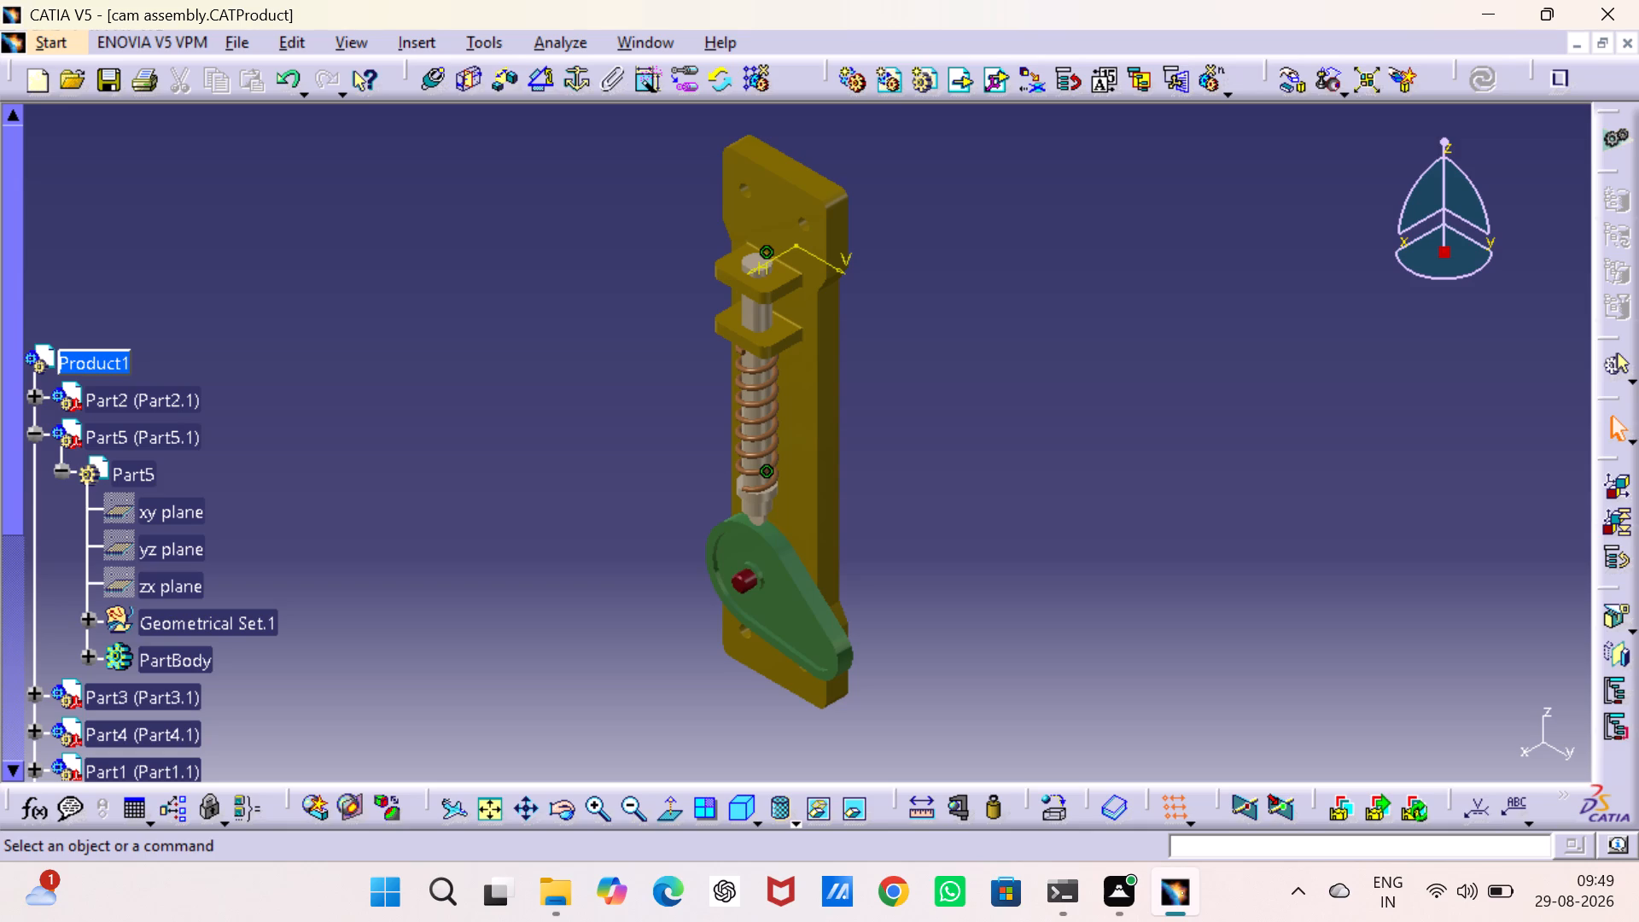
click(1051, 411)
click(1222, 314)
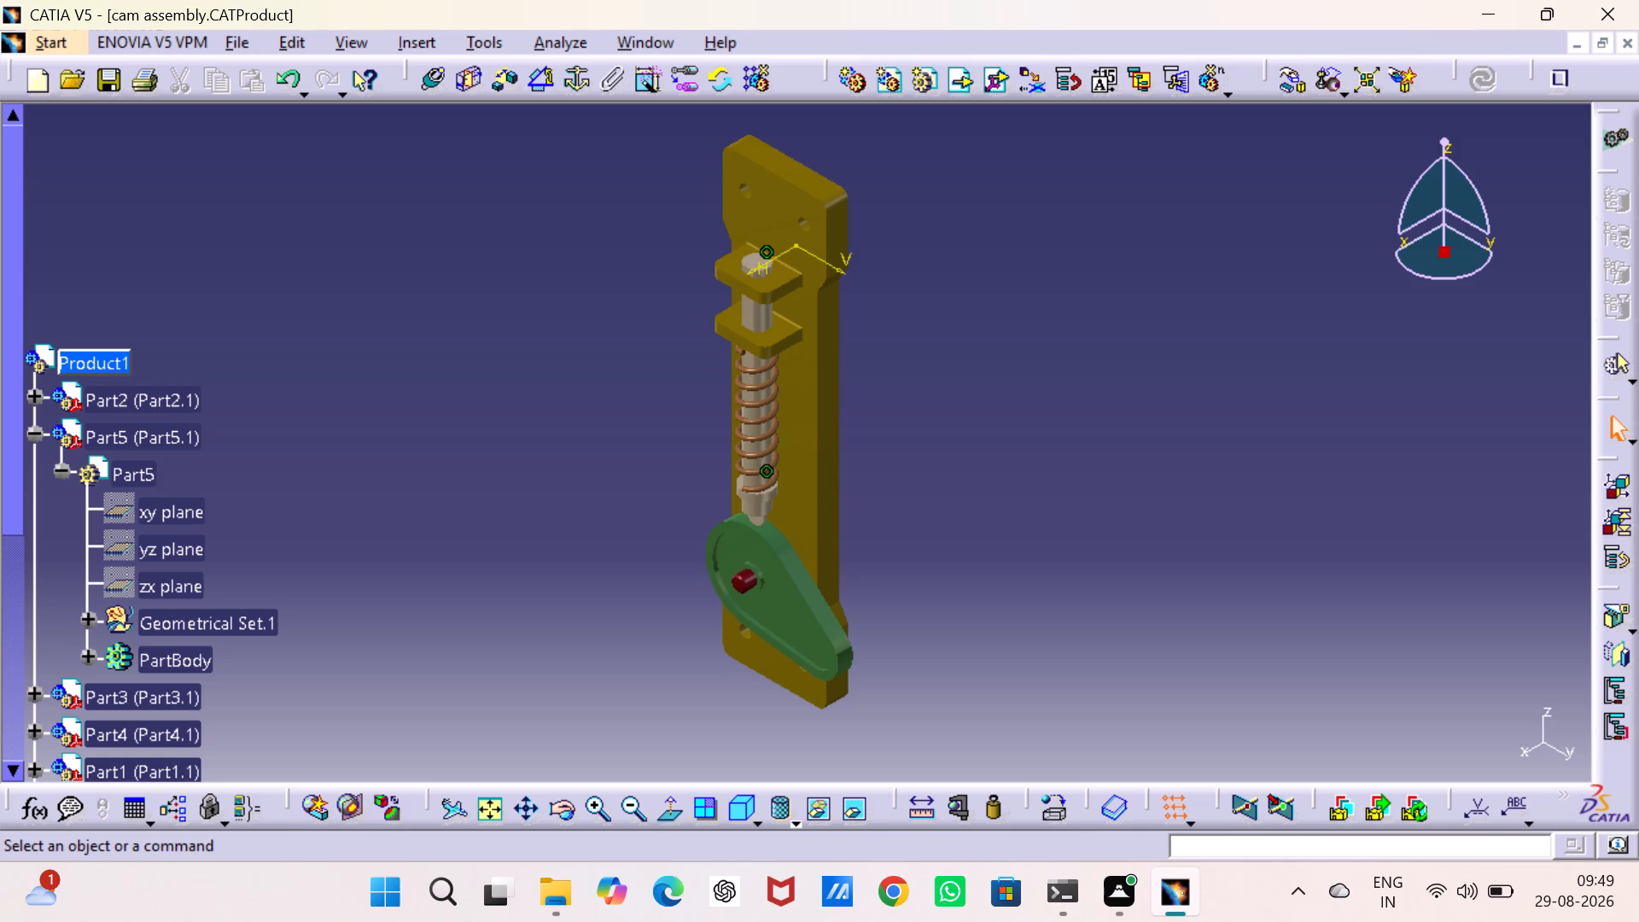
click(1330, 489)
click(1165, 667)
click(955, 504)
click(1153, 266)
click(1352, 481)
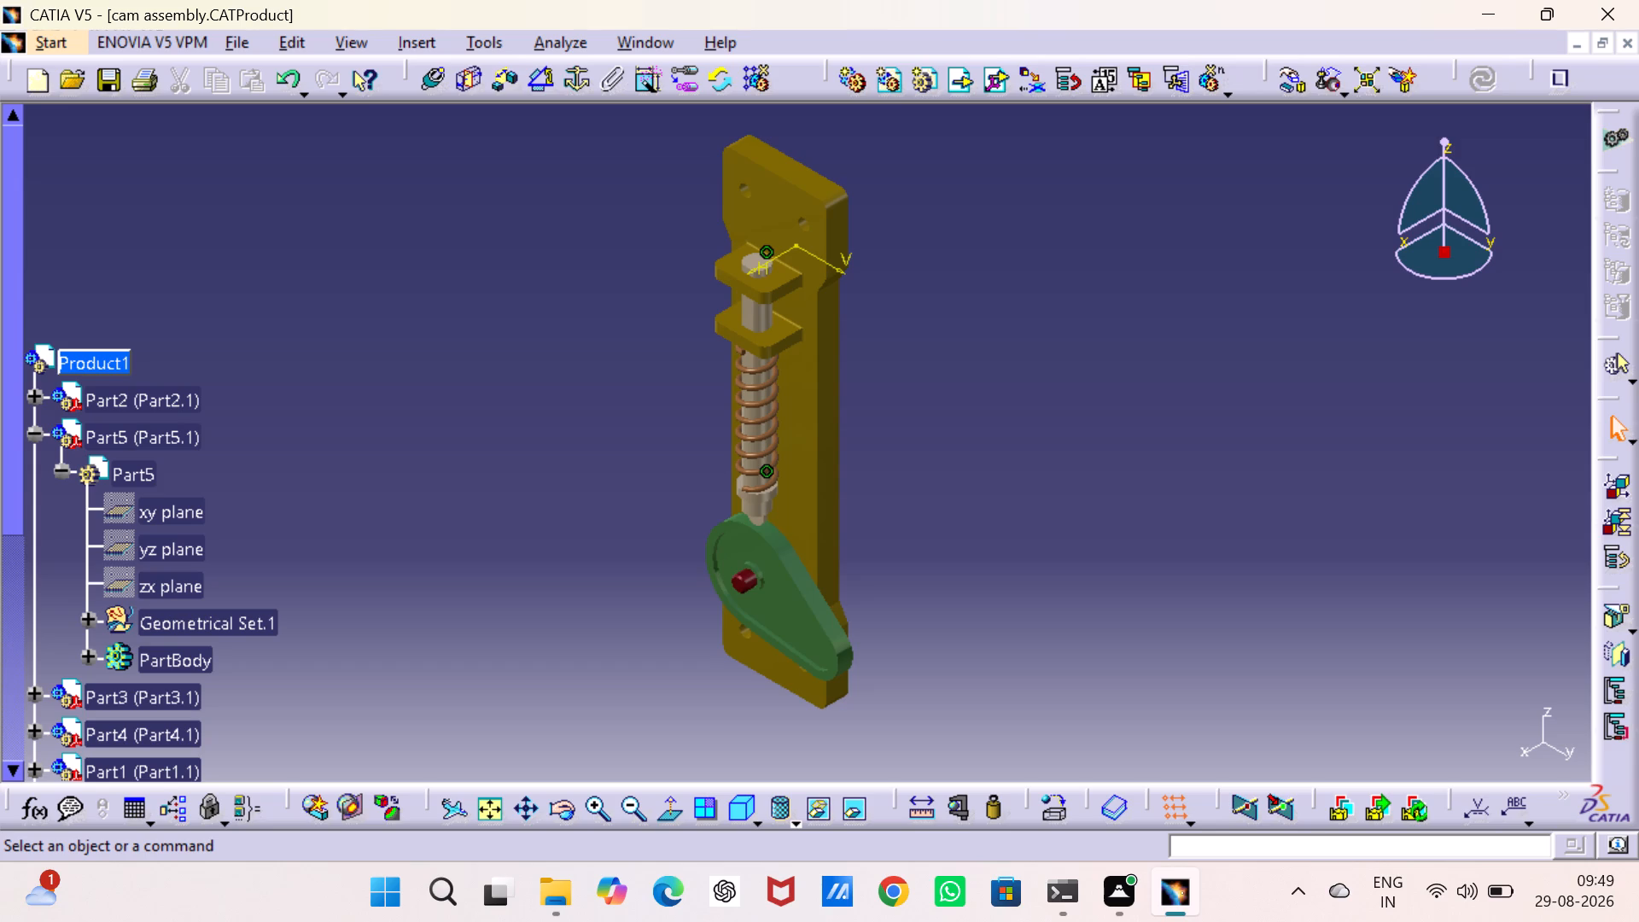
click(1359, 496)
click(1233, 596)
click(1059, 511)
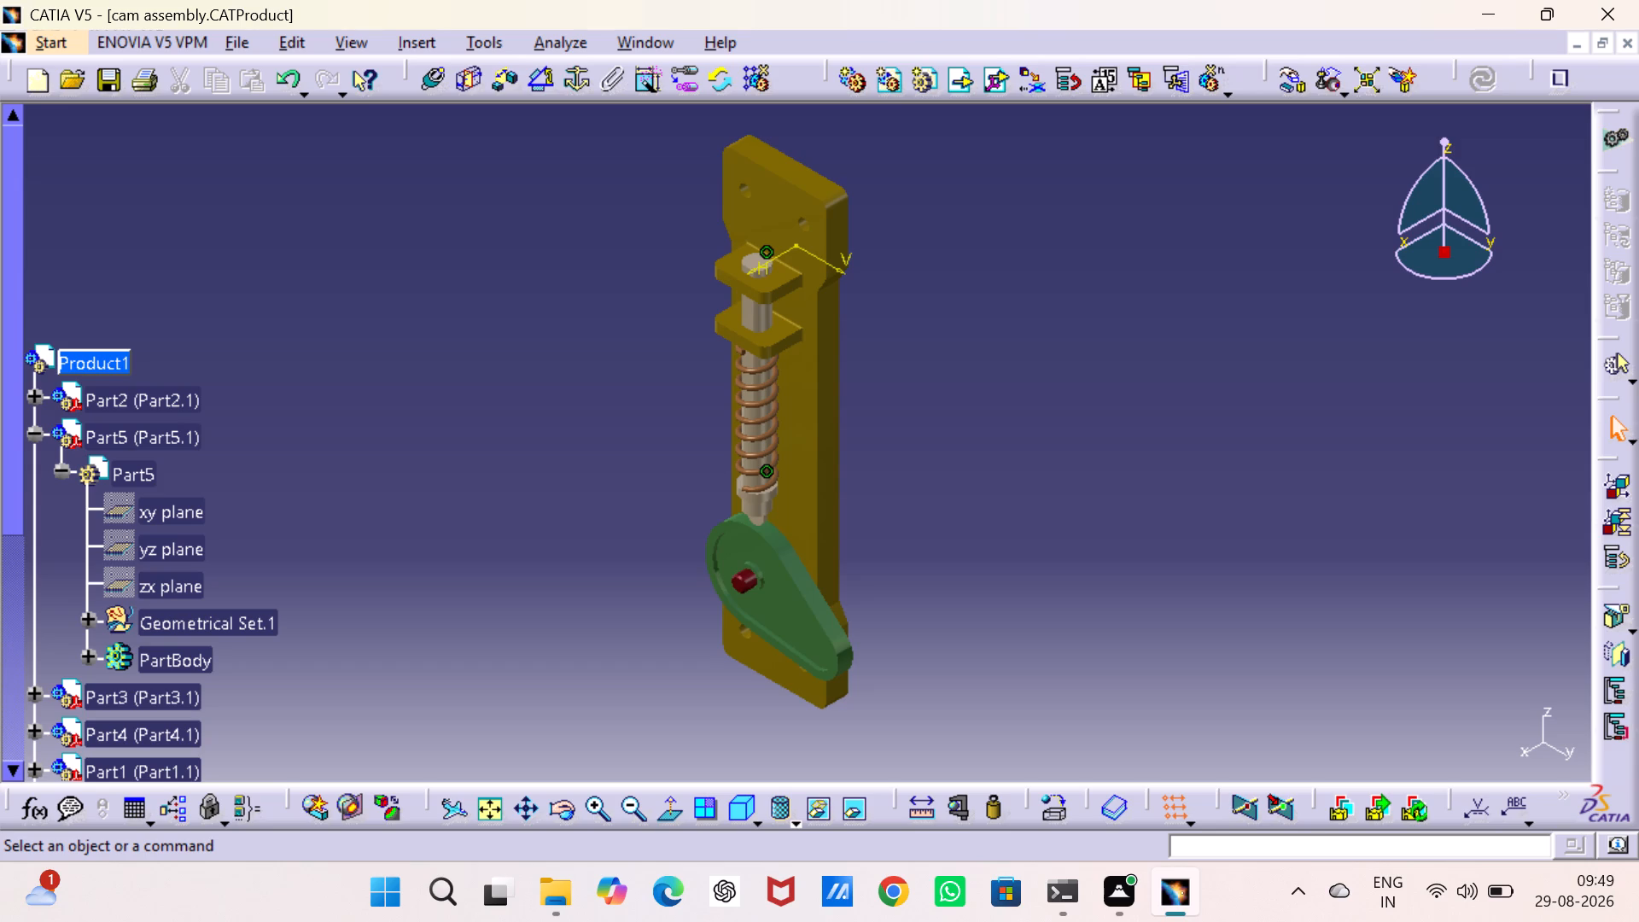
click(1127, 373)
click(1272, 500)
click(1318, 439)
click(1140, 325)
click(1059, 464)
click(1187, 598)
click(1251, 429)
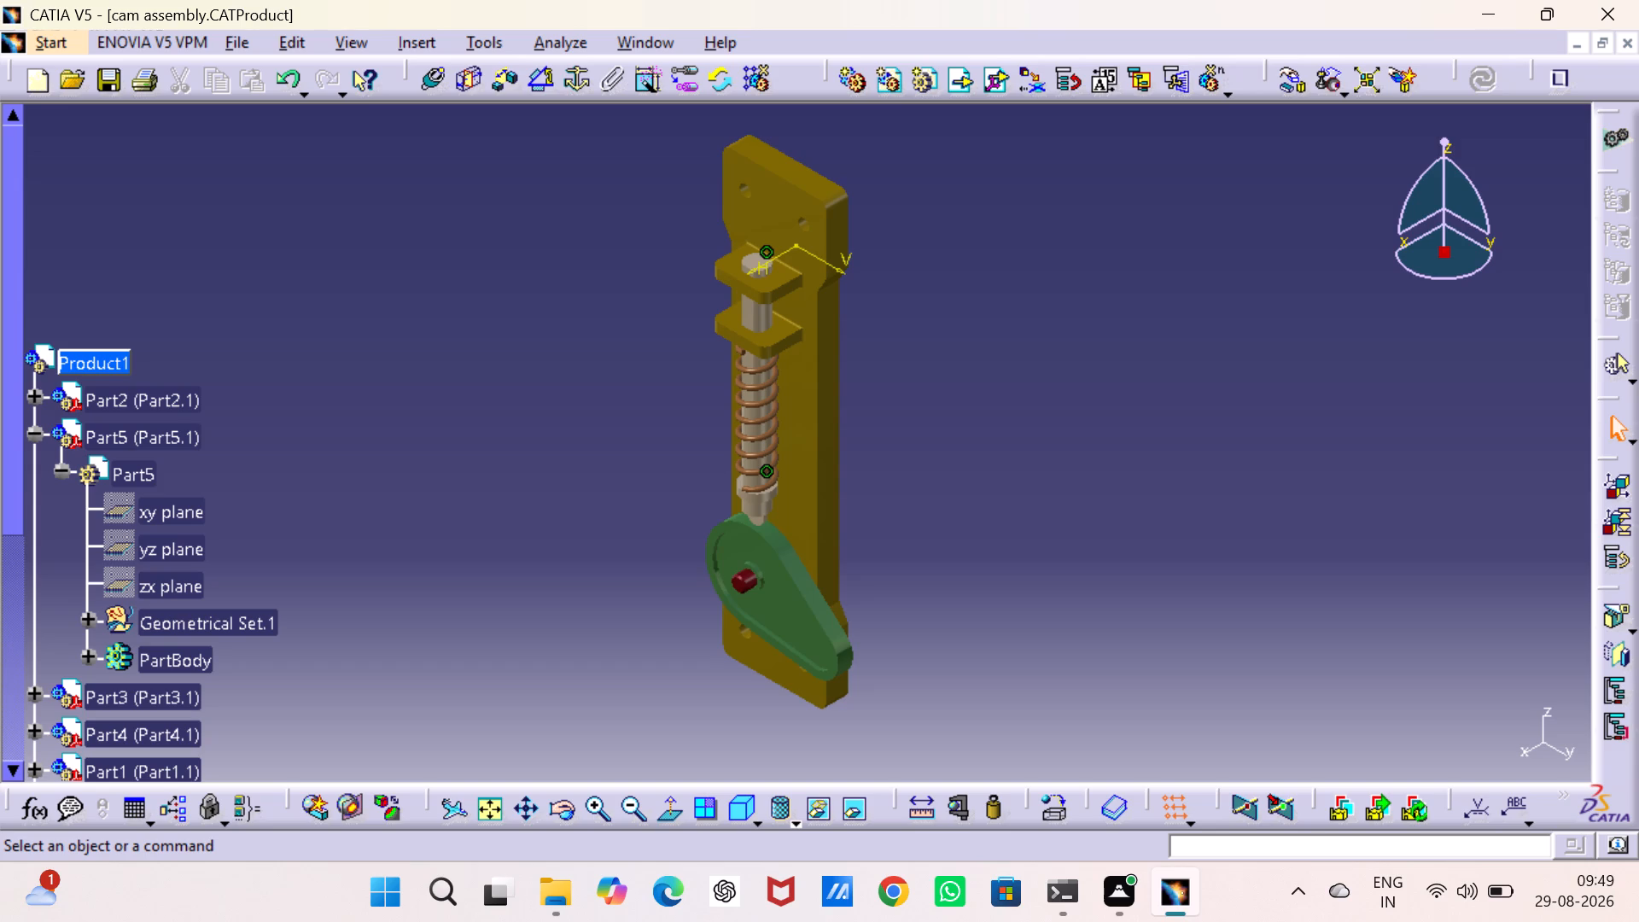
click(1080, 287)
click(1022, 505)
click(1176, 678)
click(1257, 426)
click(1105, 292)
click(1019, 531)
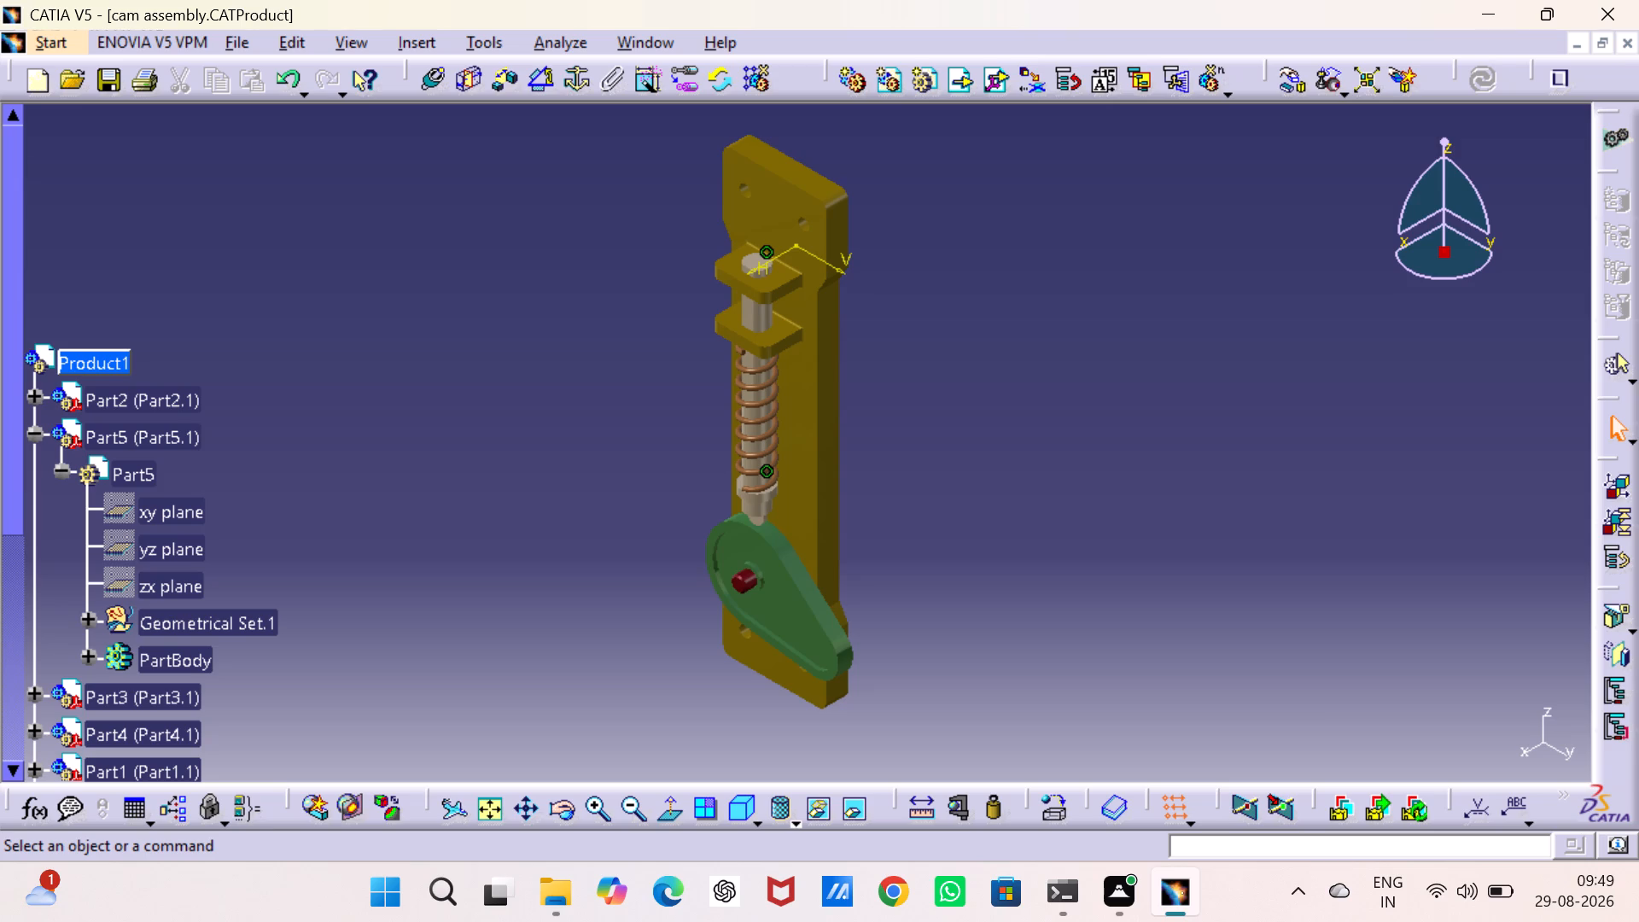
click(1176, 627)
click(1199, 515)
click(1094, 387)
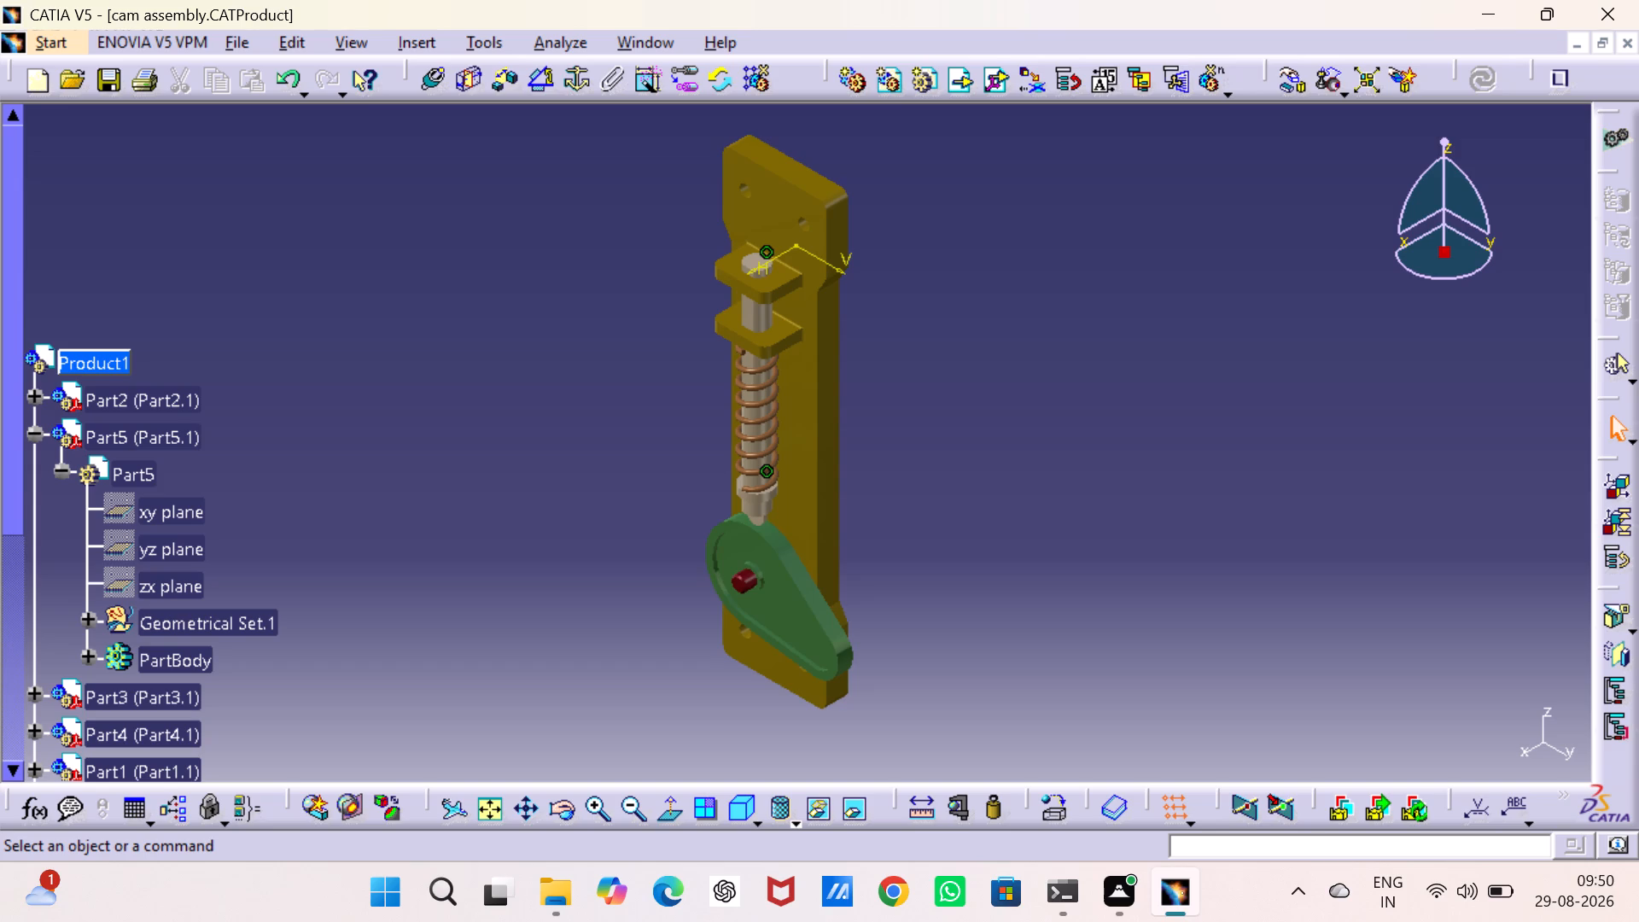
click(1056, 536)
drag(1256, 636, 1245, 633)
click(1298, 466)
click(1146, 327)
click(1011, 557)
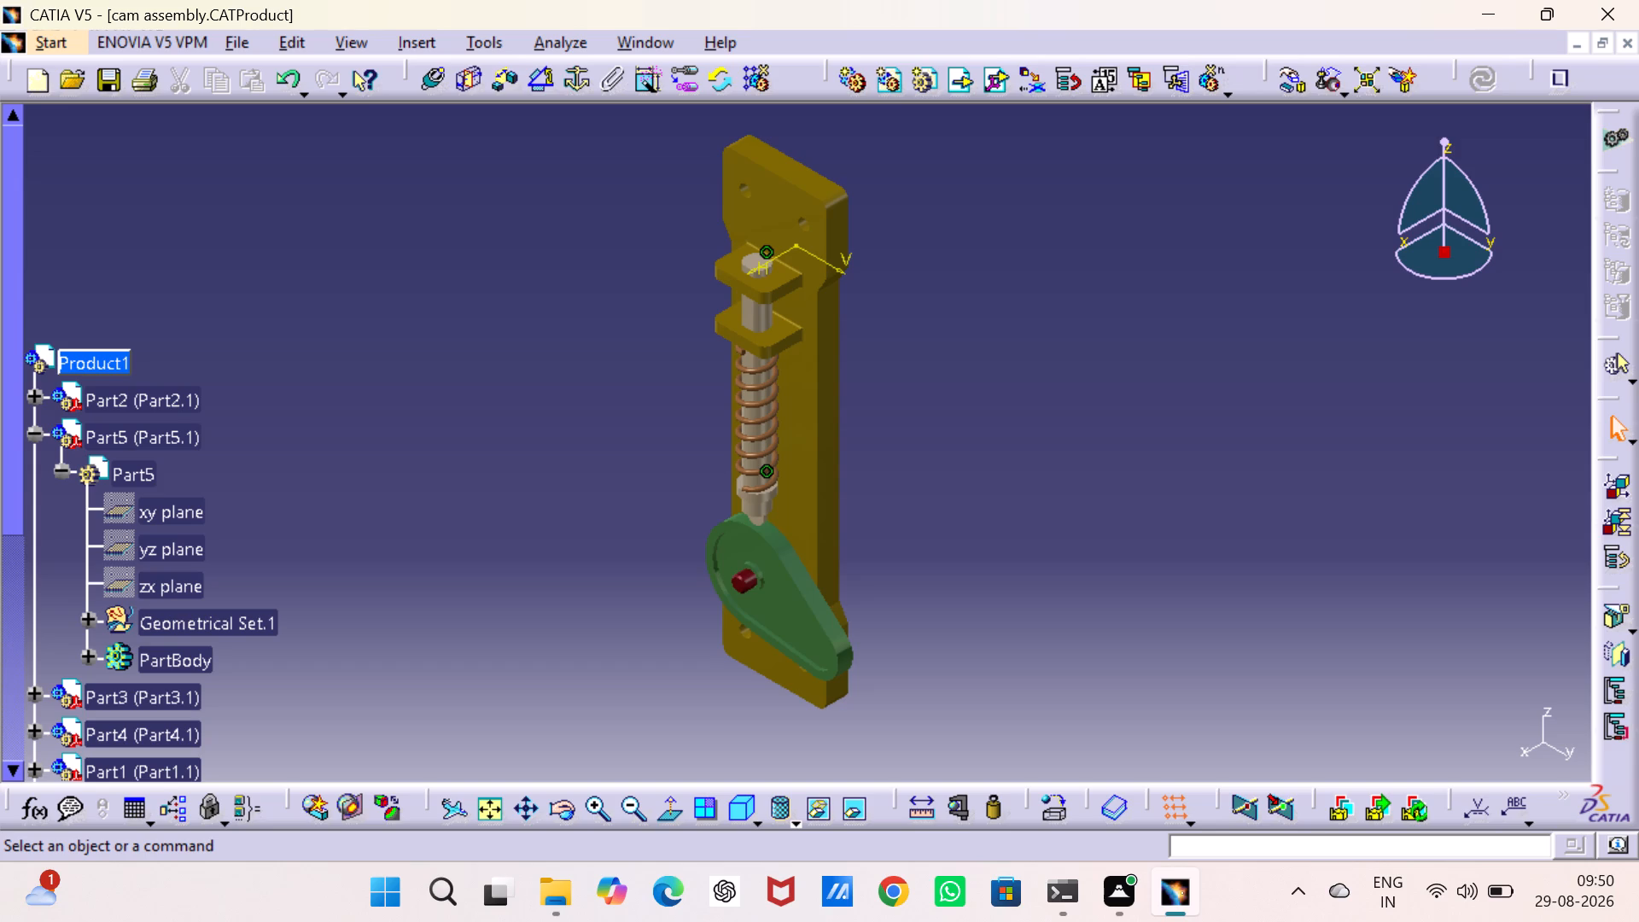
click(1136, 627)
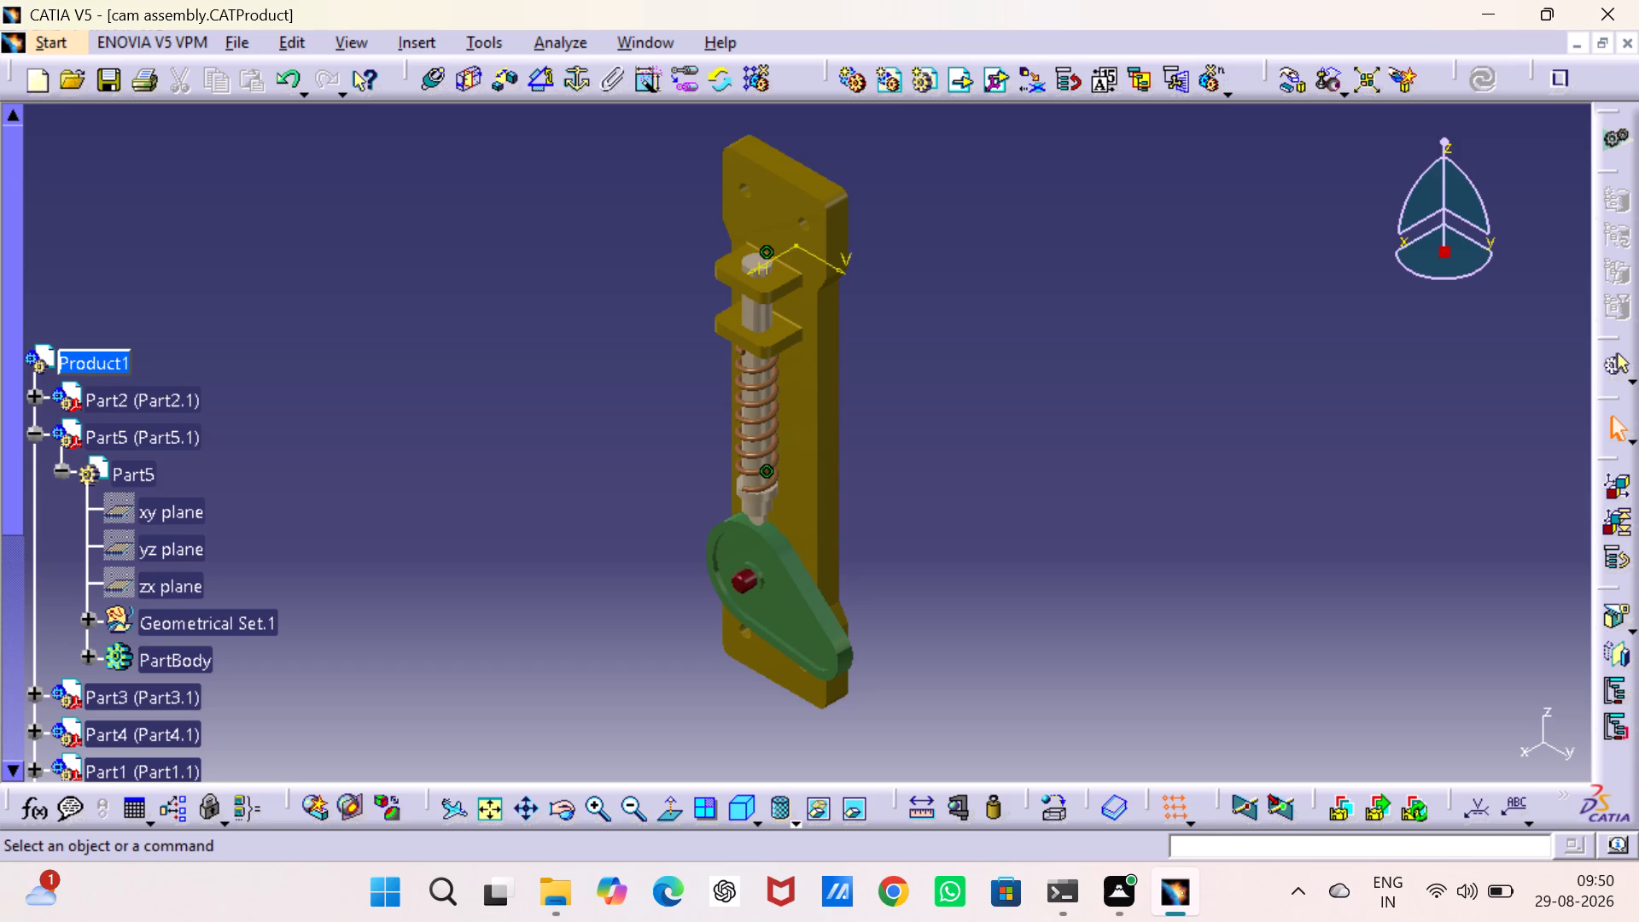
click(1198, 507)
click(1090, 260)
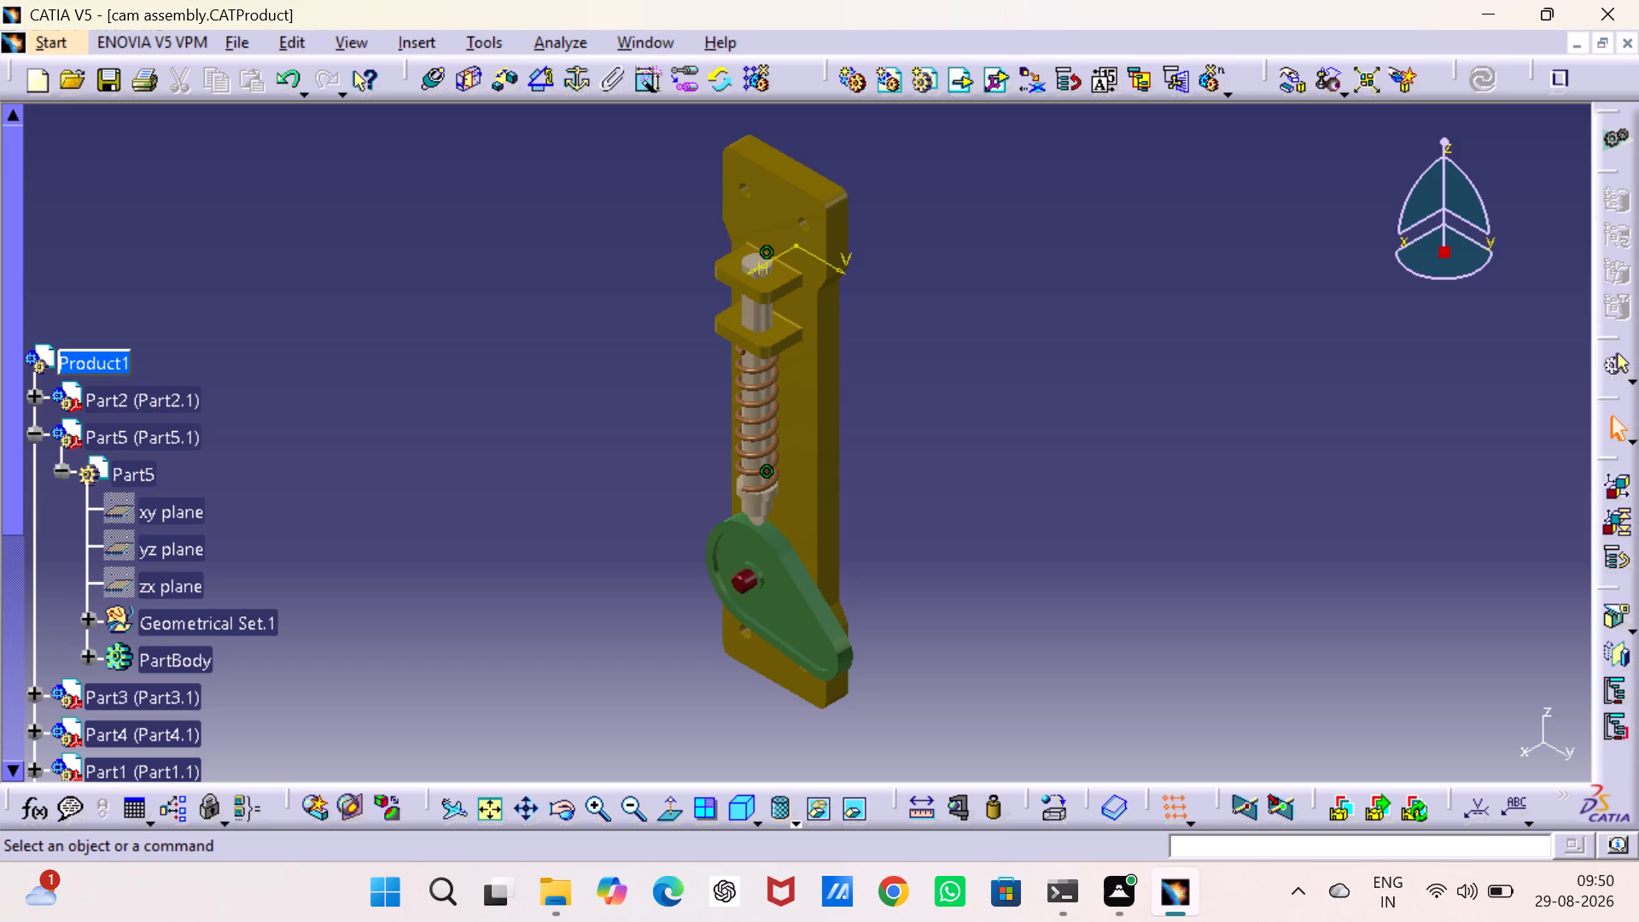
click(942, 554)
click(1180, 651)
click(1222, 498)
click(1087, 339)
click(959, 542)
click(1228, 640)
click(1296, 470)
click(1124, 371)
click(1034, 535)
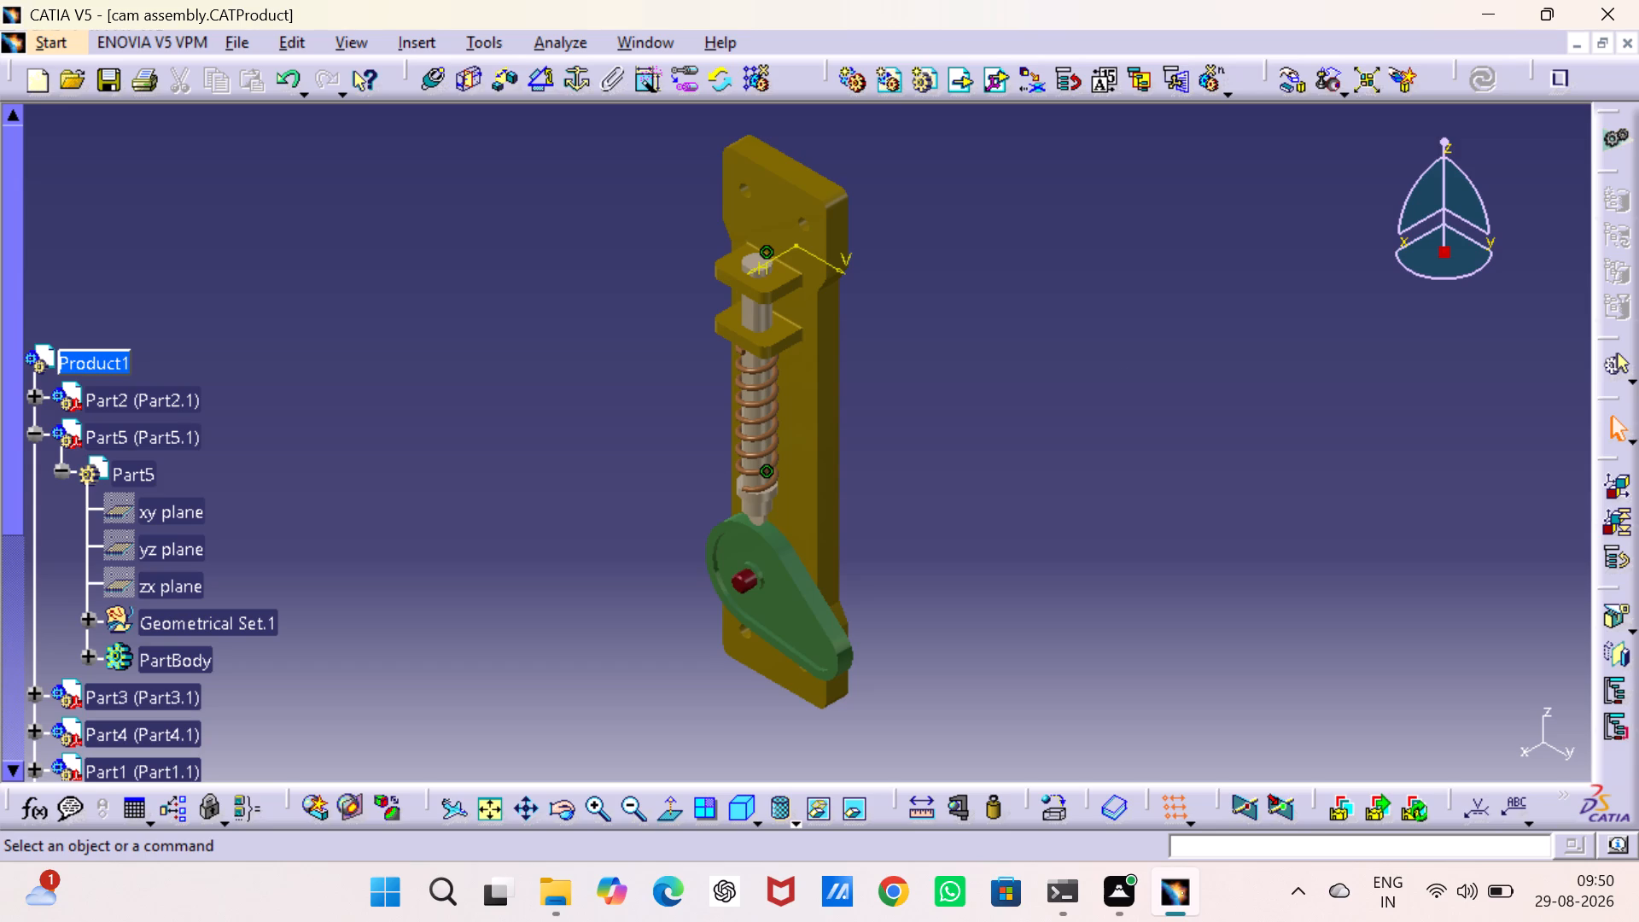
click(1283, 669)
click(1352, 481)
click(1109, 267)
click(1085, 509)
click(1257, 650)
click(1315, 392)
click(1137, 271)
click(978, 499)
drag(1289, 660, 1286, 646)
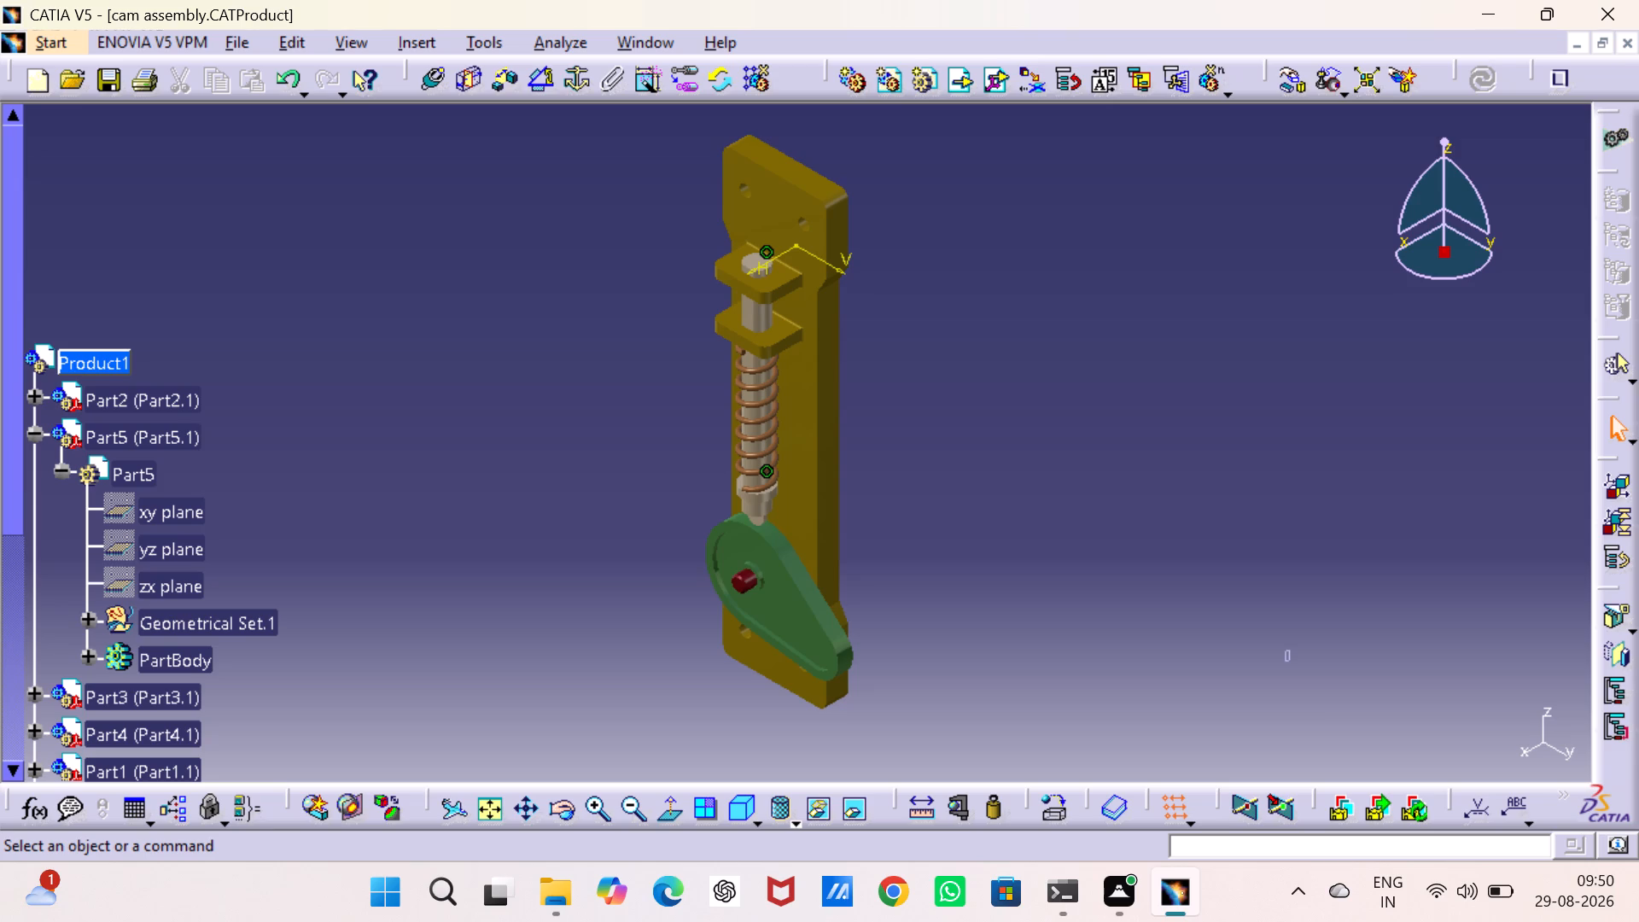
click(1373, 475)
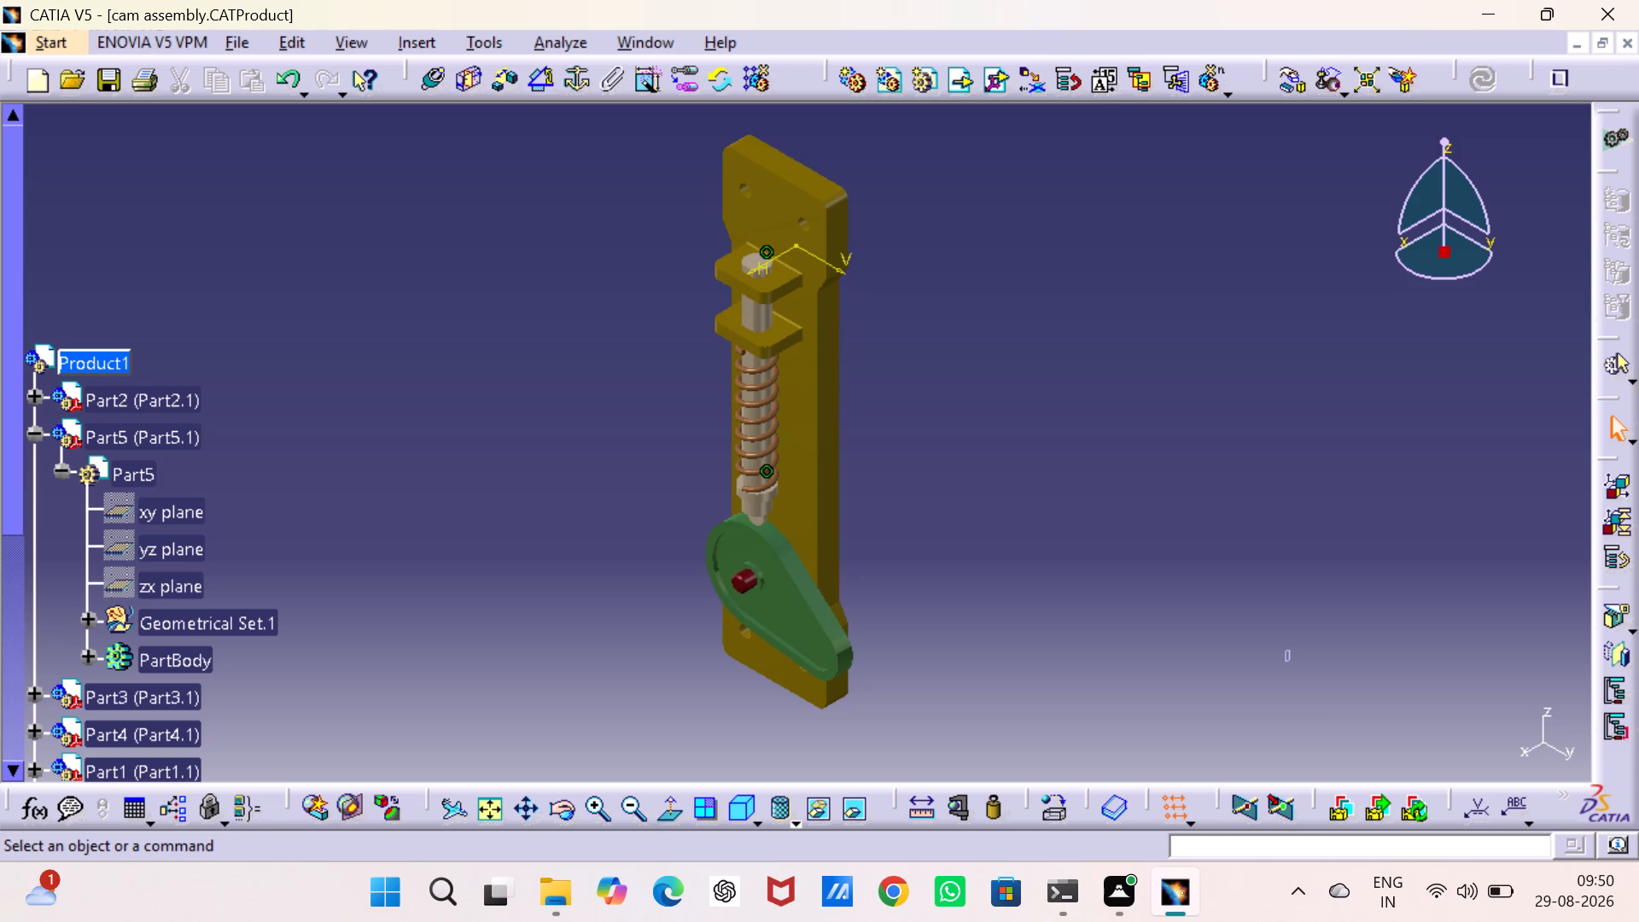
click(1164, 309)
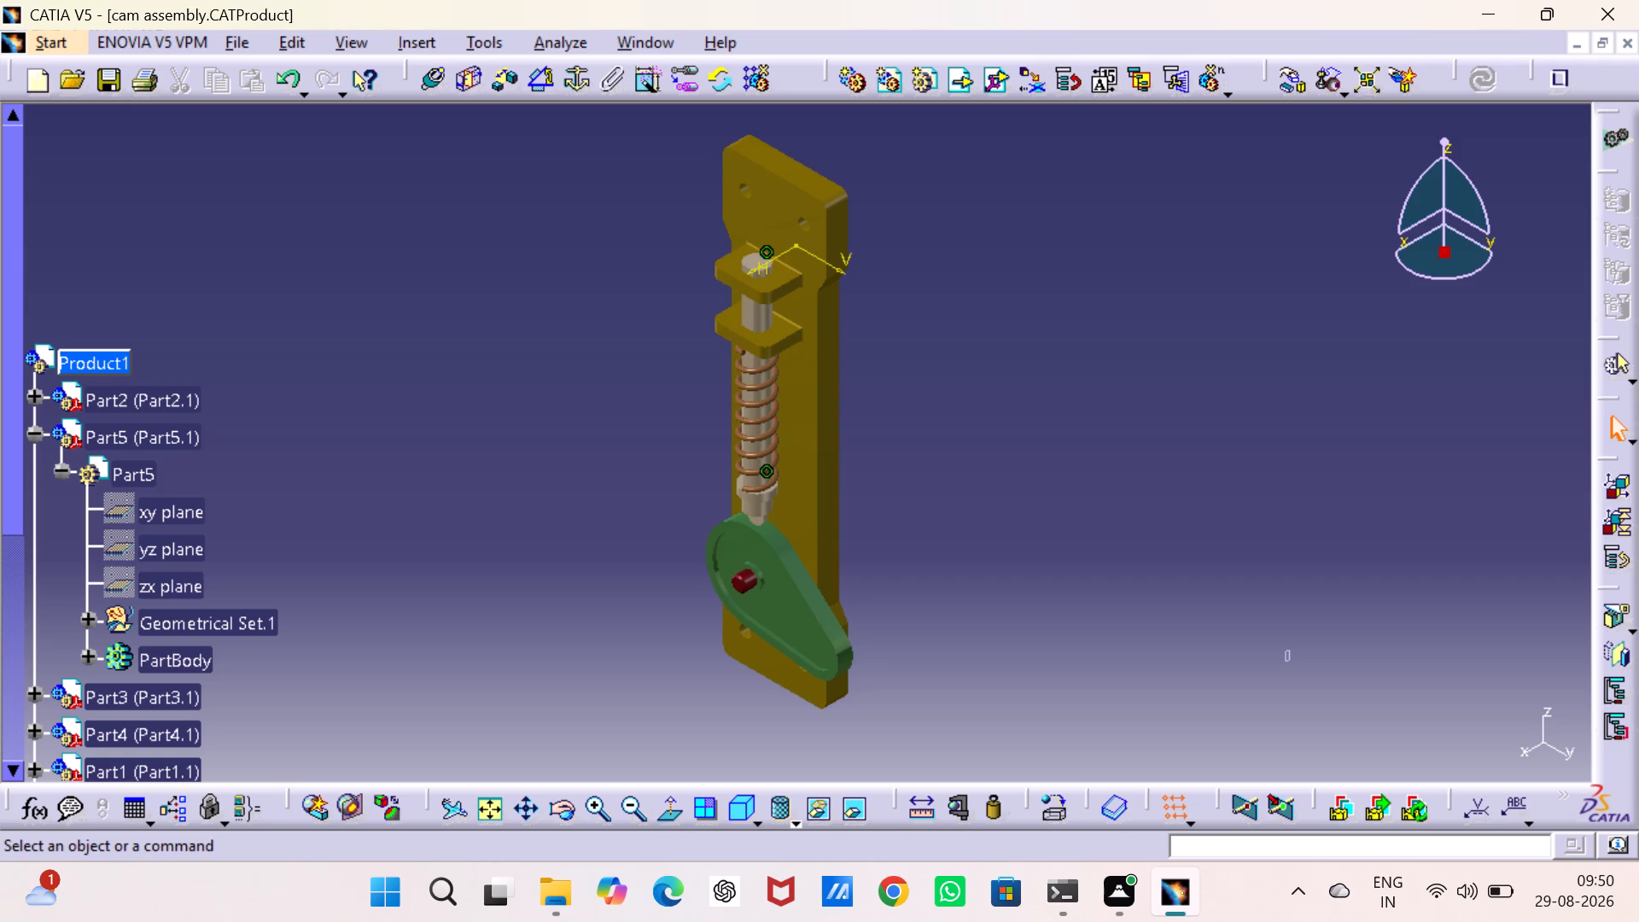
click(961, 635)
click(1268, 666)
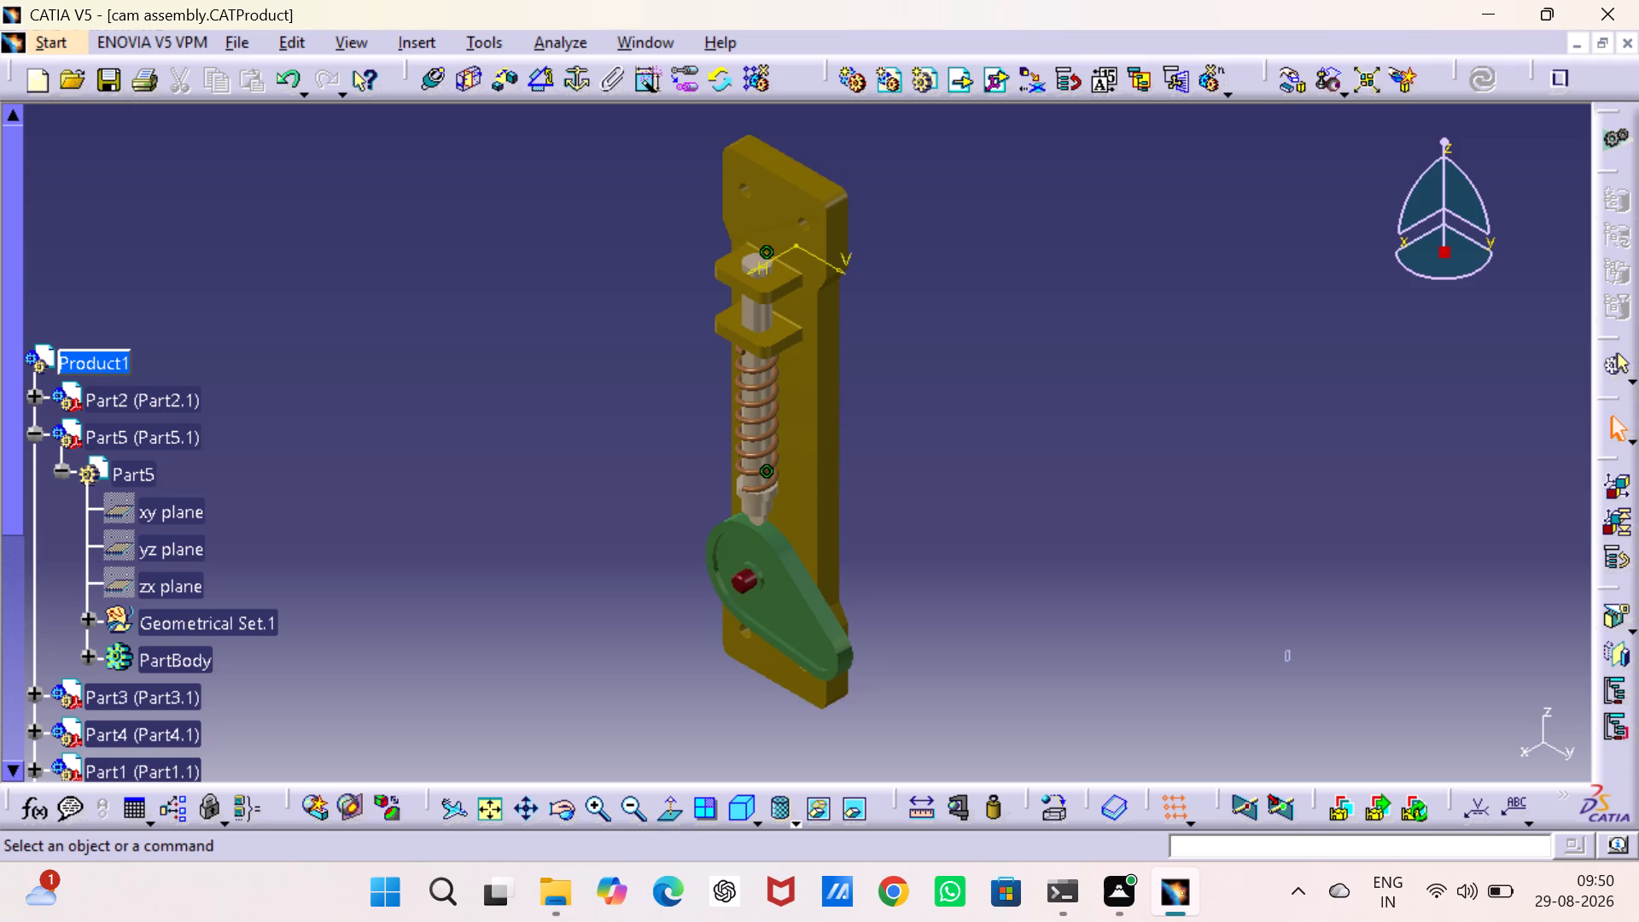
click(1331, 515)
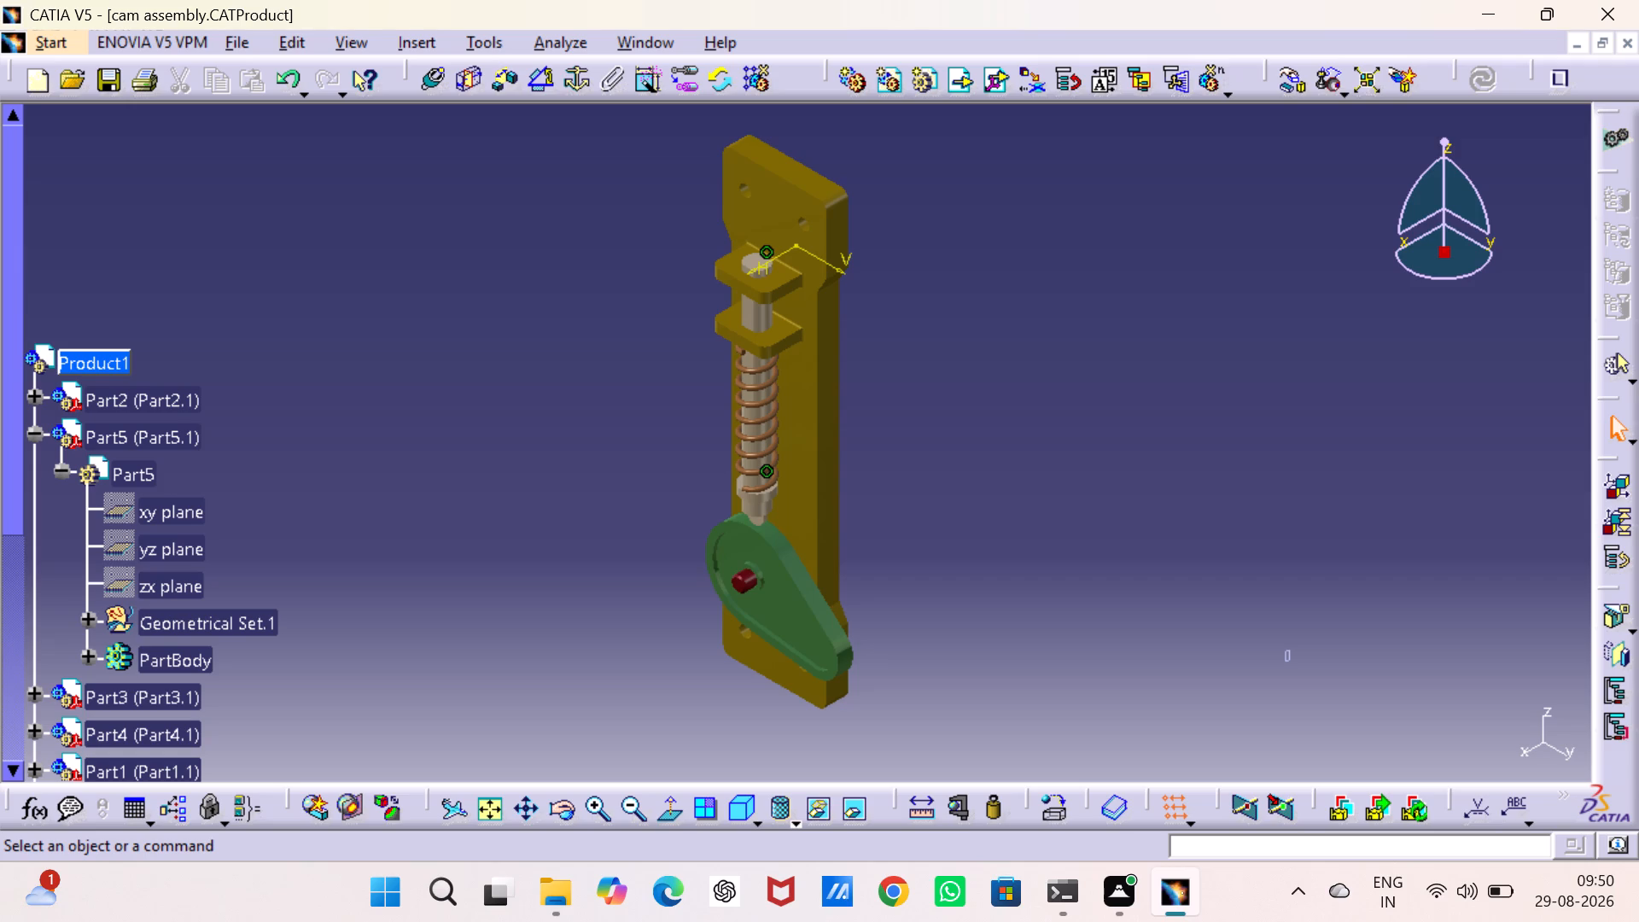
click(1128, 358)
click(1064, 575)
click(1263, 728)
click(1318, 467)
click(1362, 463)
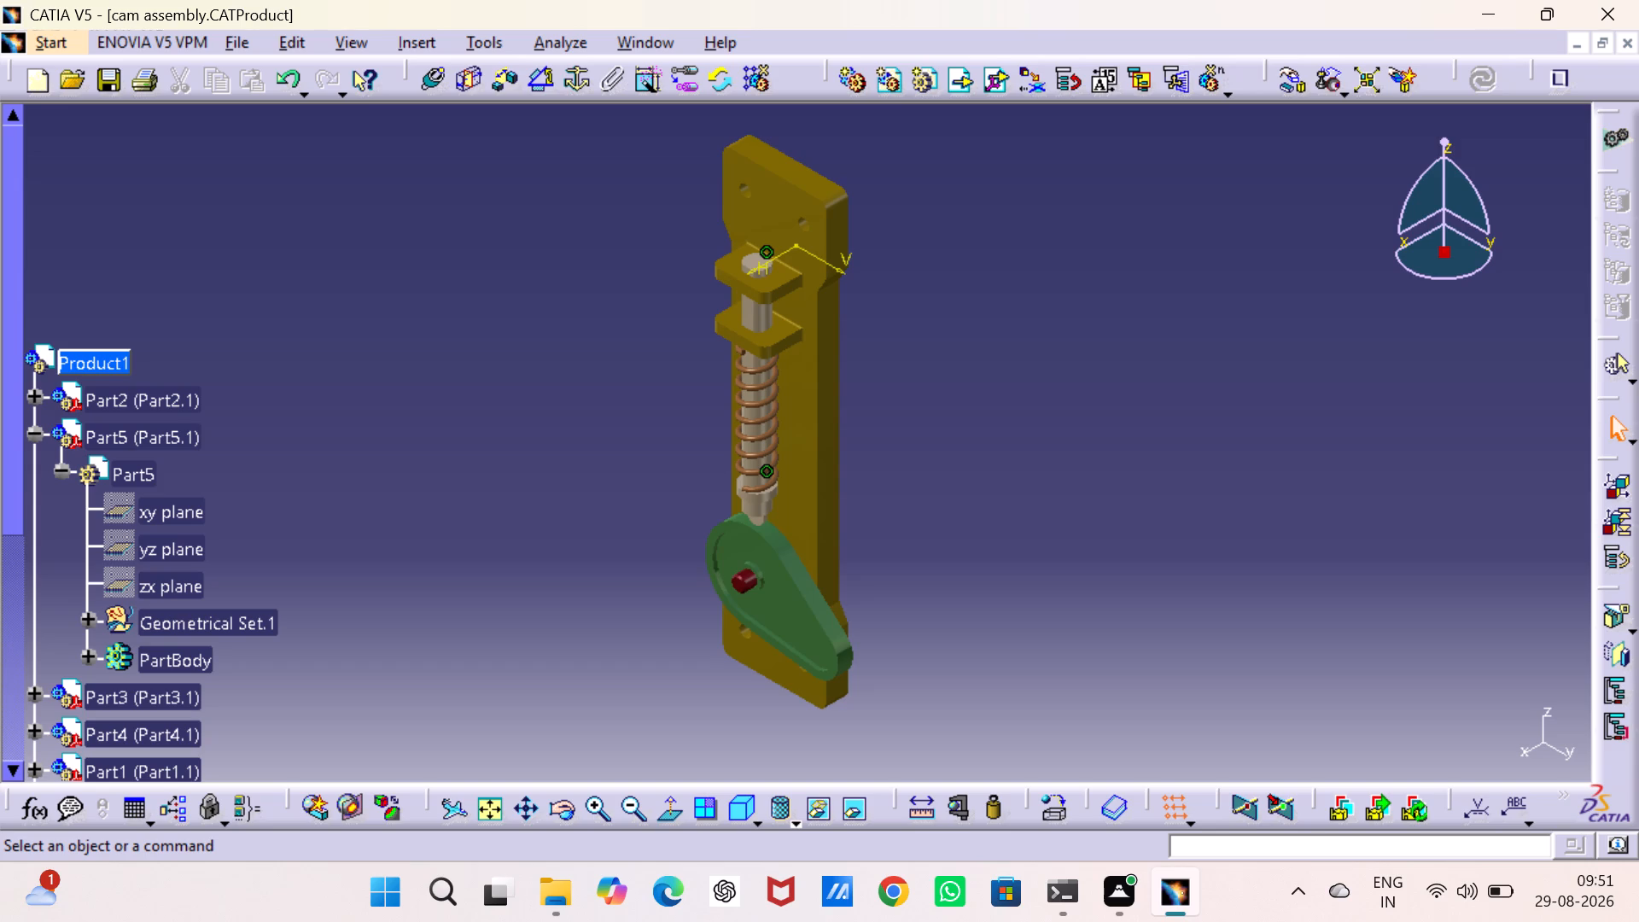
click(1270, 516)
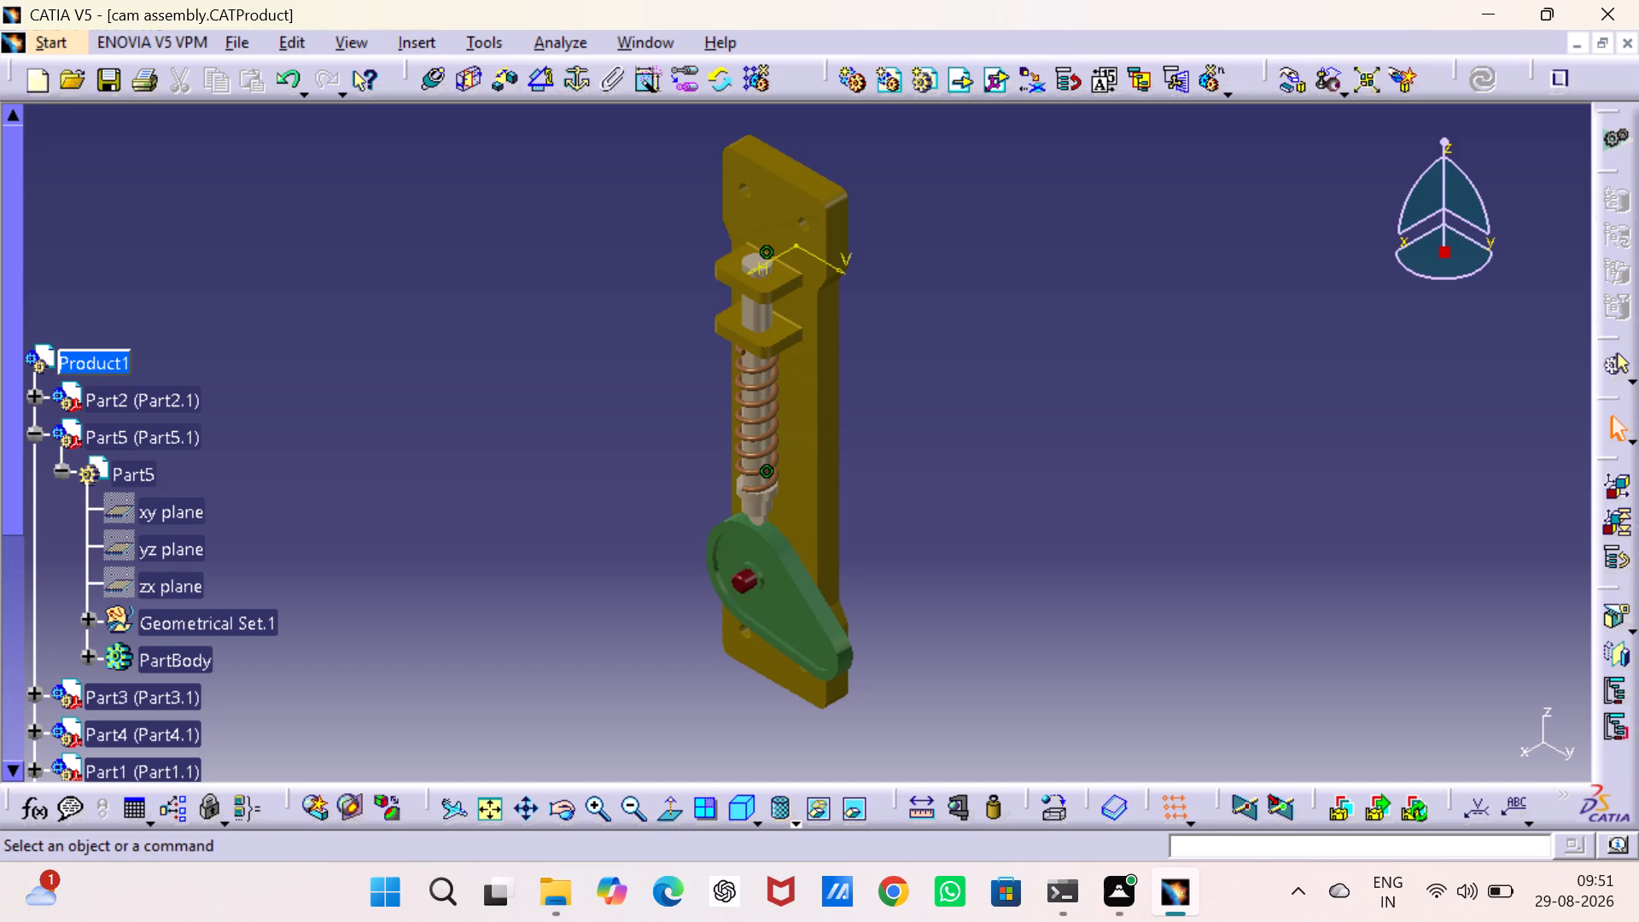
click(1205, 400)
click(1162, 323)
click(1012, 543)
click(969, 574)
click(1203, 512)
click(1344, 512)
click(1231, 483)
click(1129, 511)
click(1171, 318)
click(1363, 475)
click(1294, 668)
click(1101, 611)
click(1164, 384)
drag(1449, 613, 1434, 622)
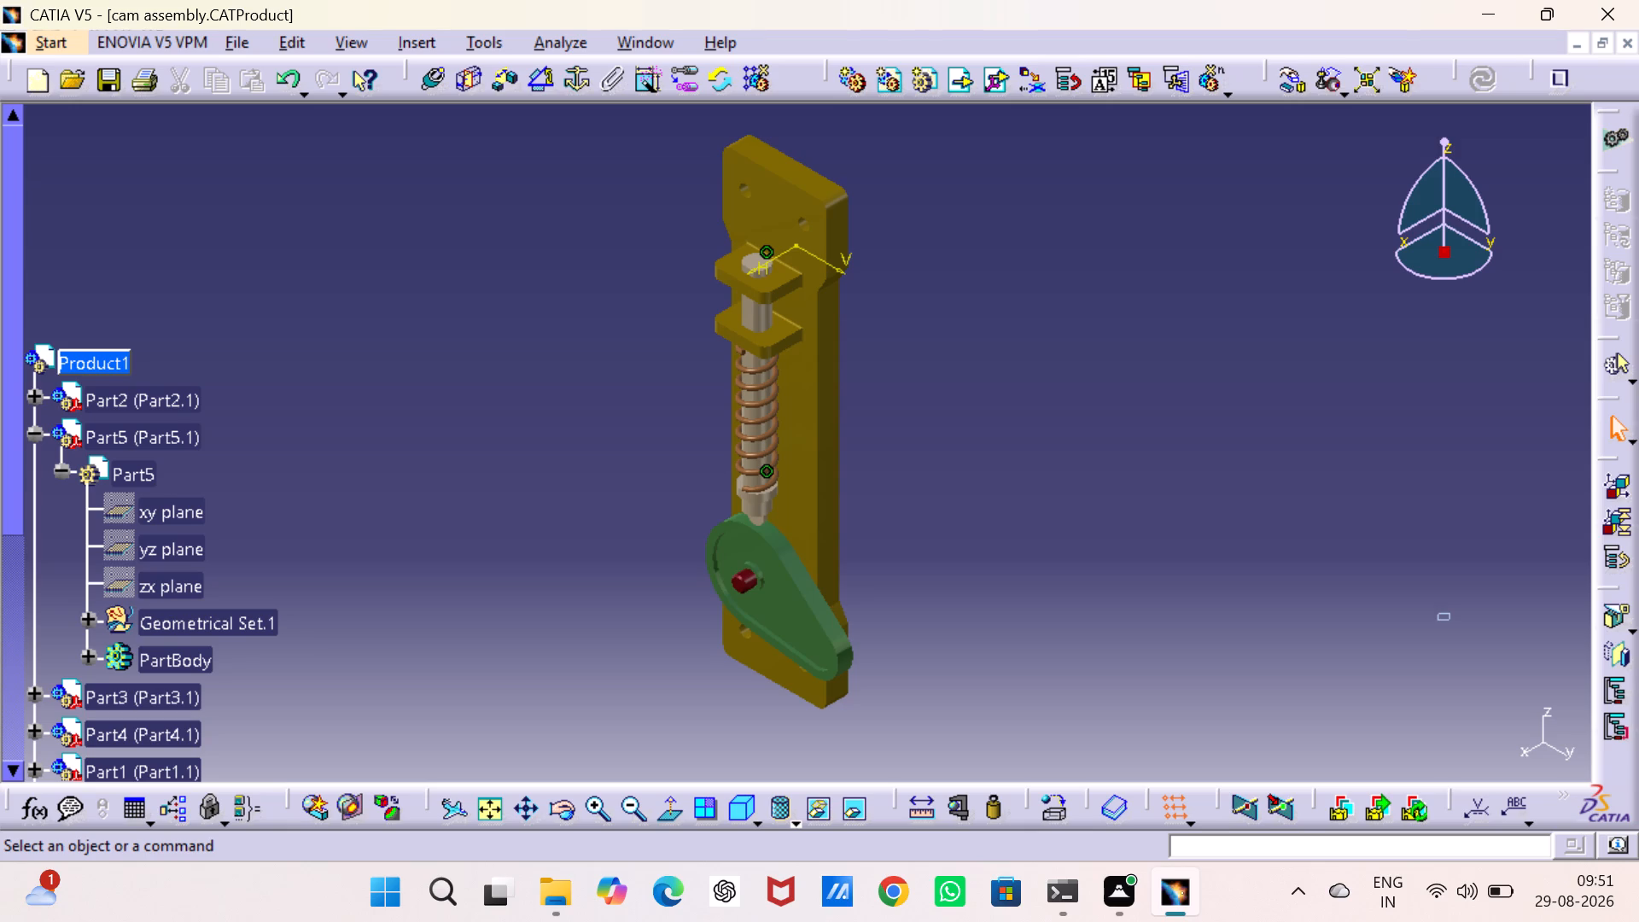
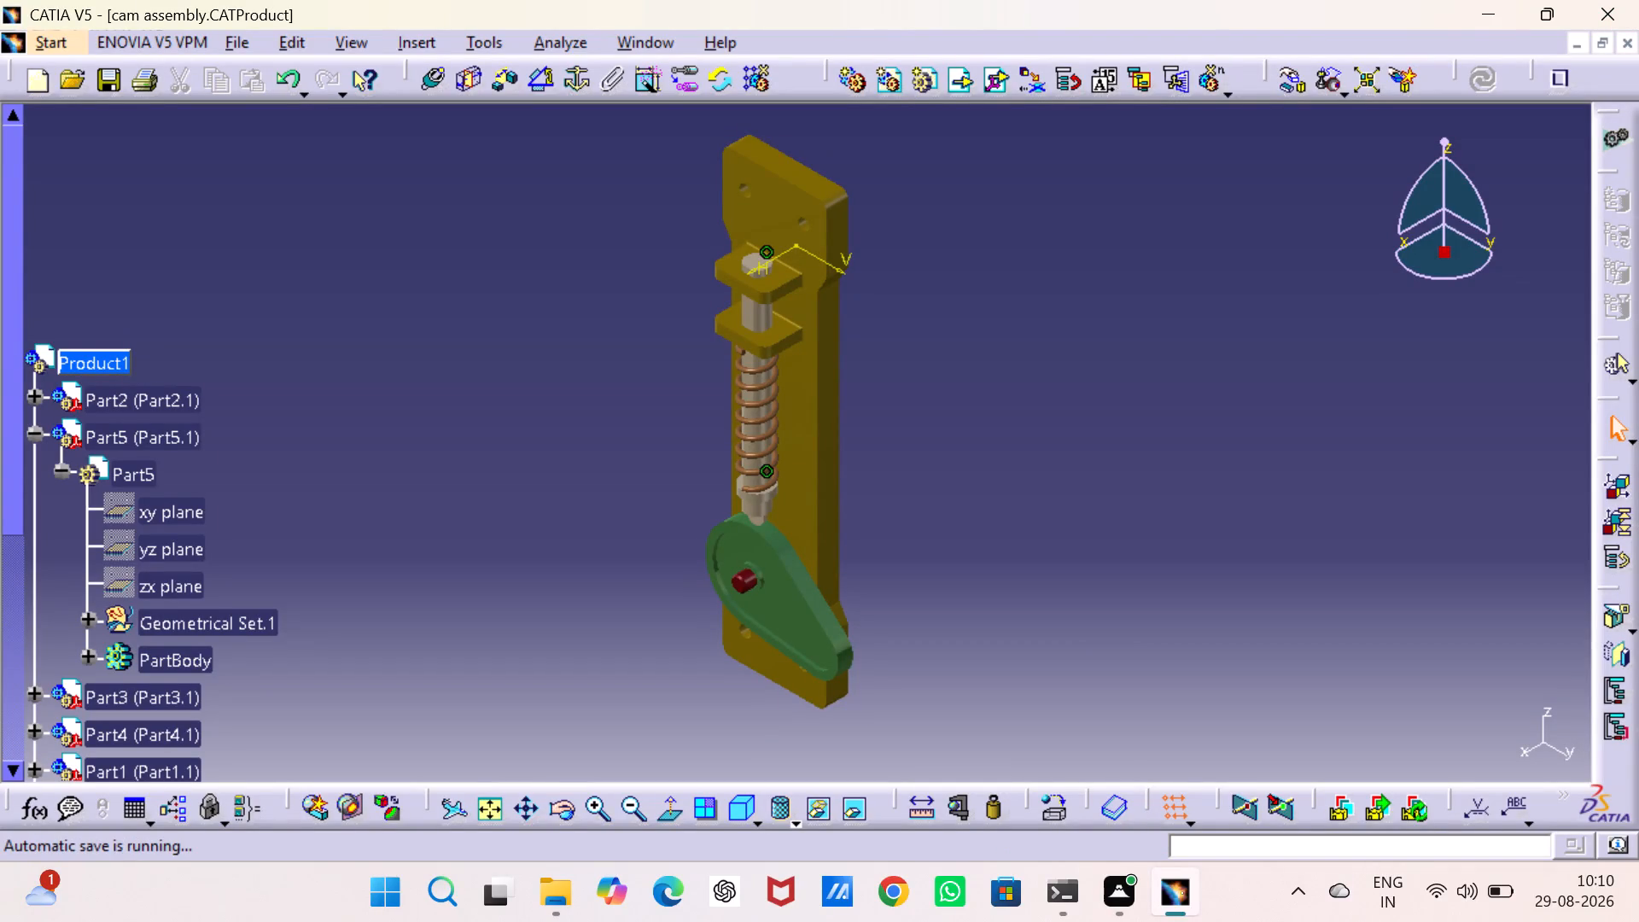
Collapse the expanded Part5 and Part6 branches in the cam assembly's specification tree.
scroll(321, 480, up, 1)
scroll(321, 480, down, 6)
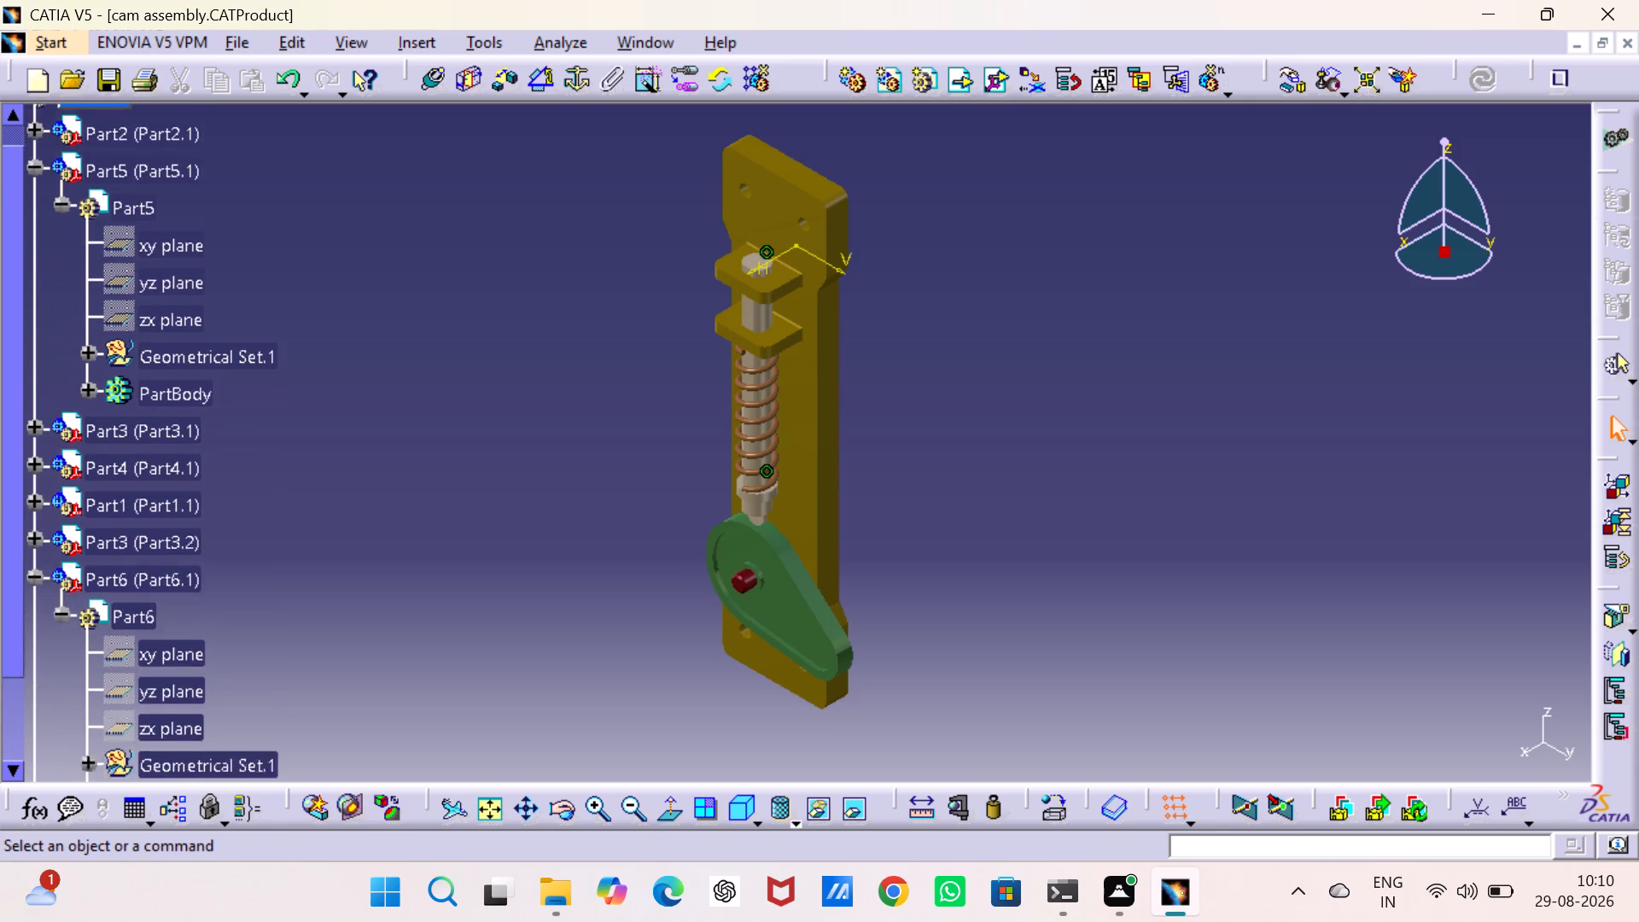
scroll(321, 480, up, 1)
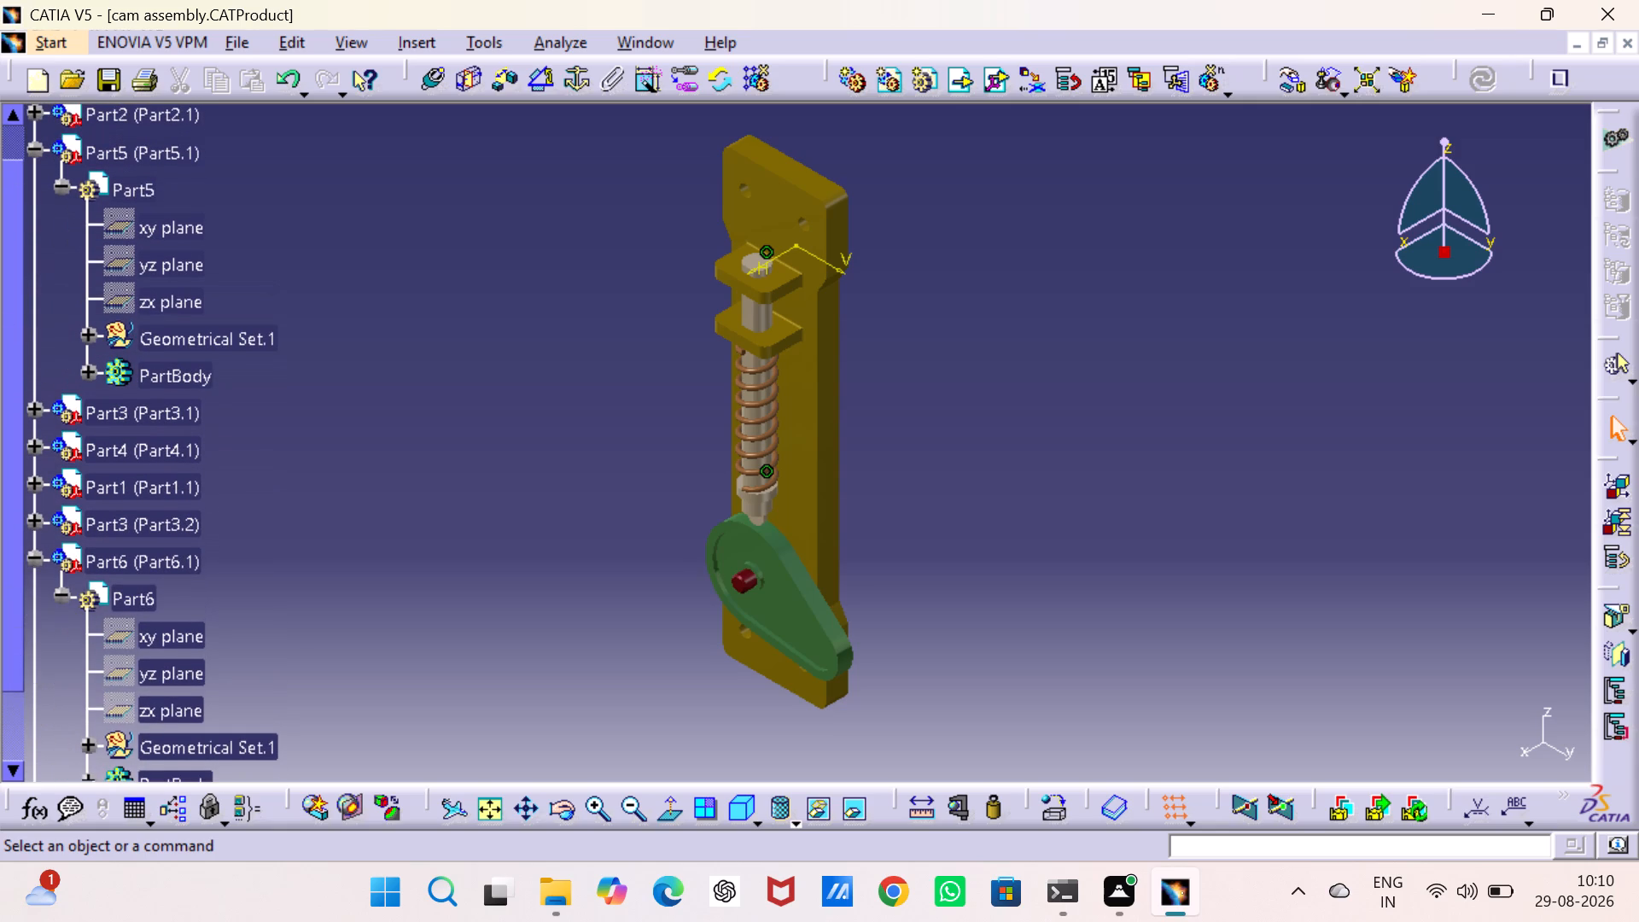
click(29, 144)
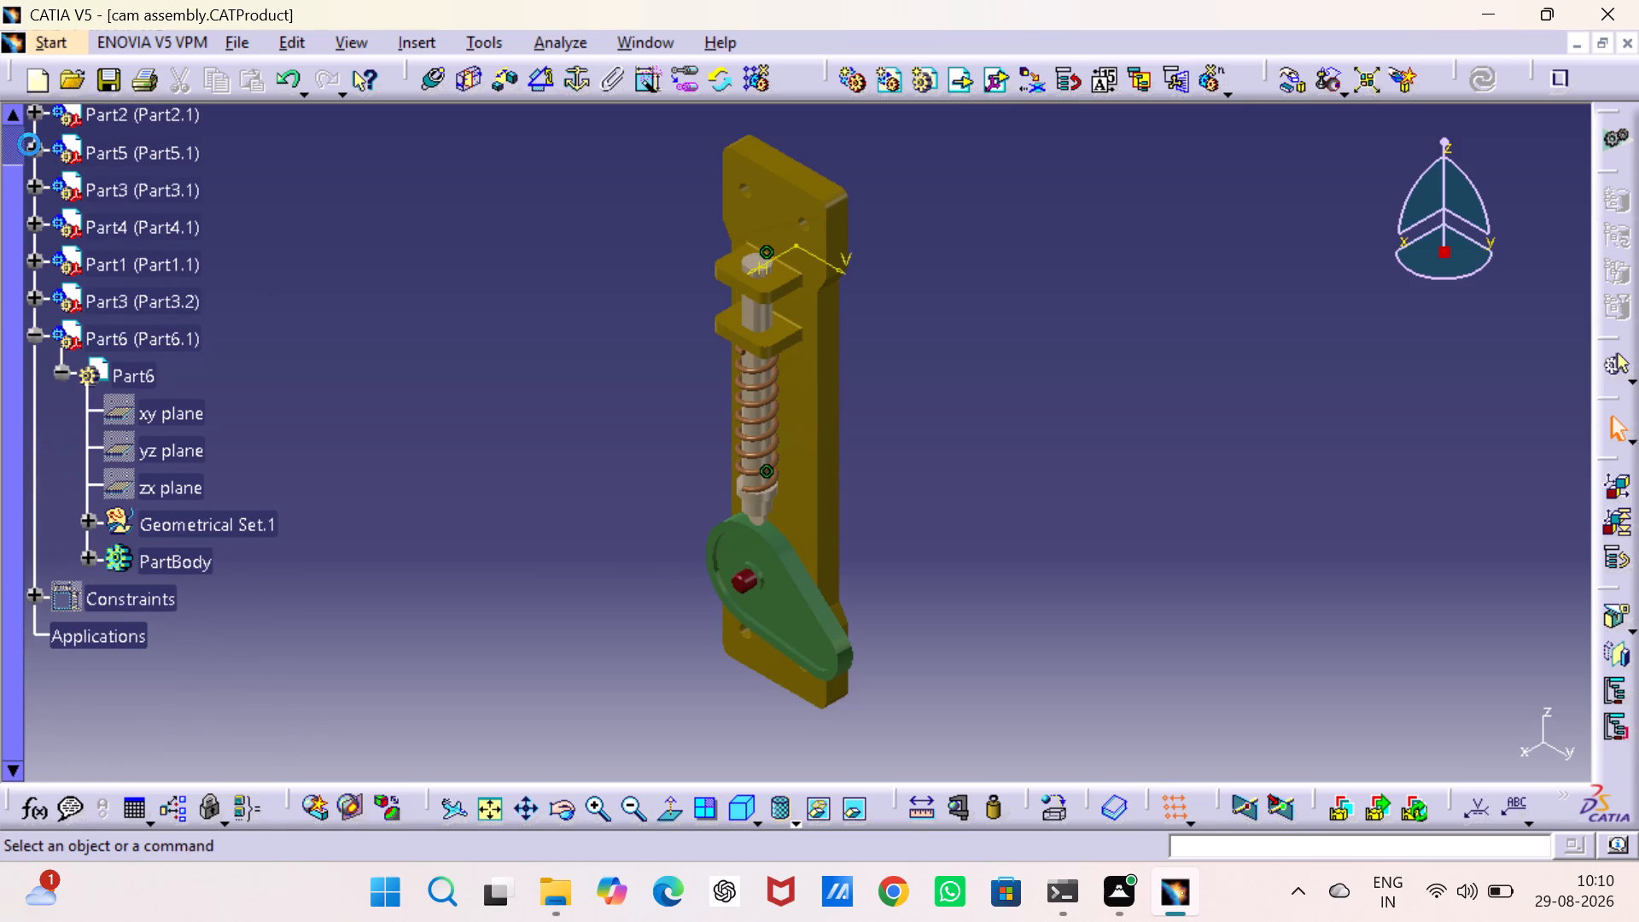
click(37, 327)
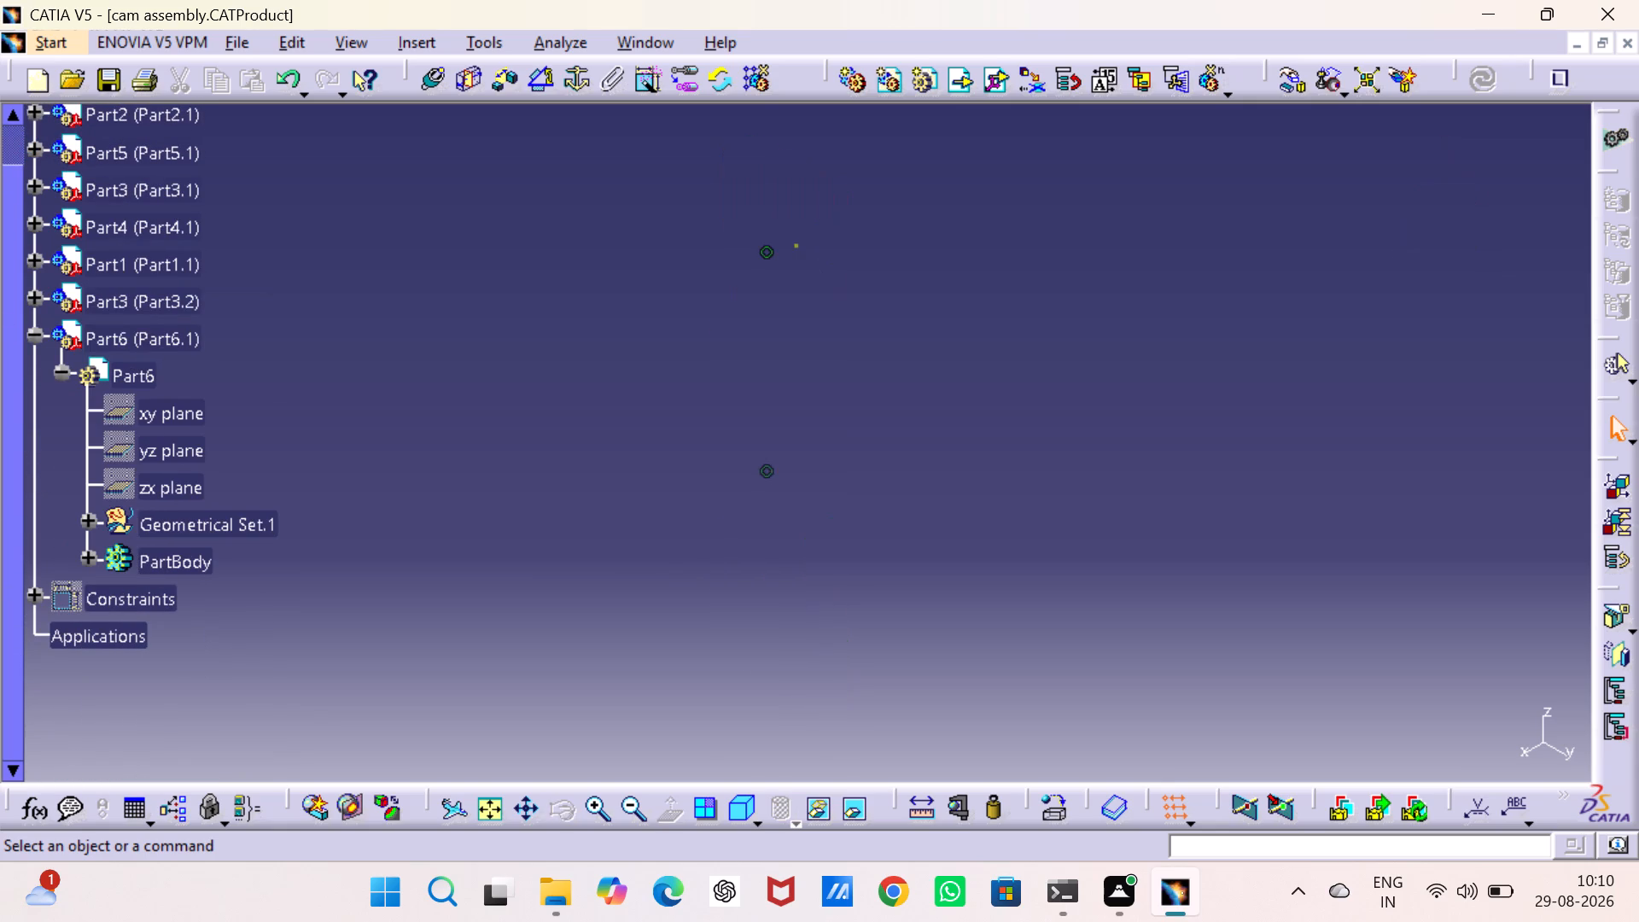
click(37, 327)
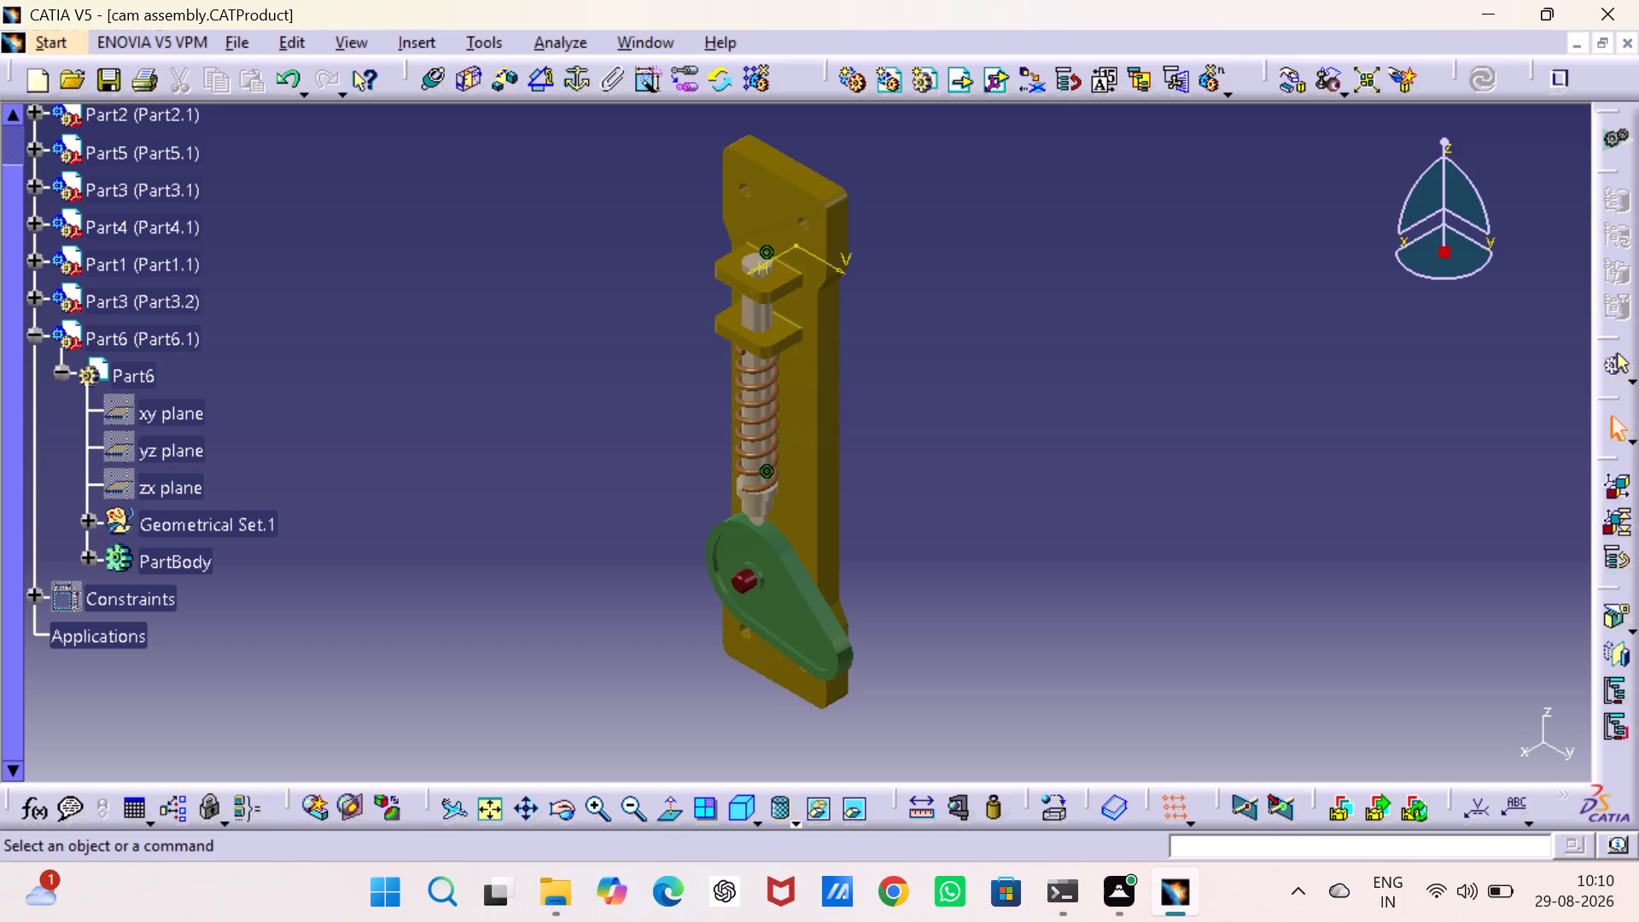
click(29, 335)
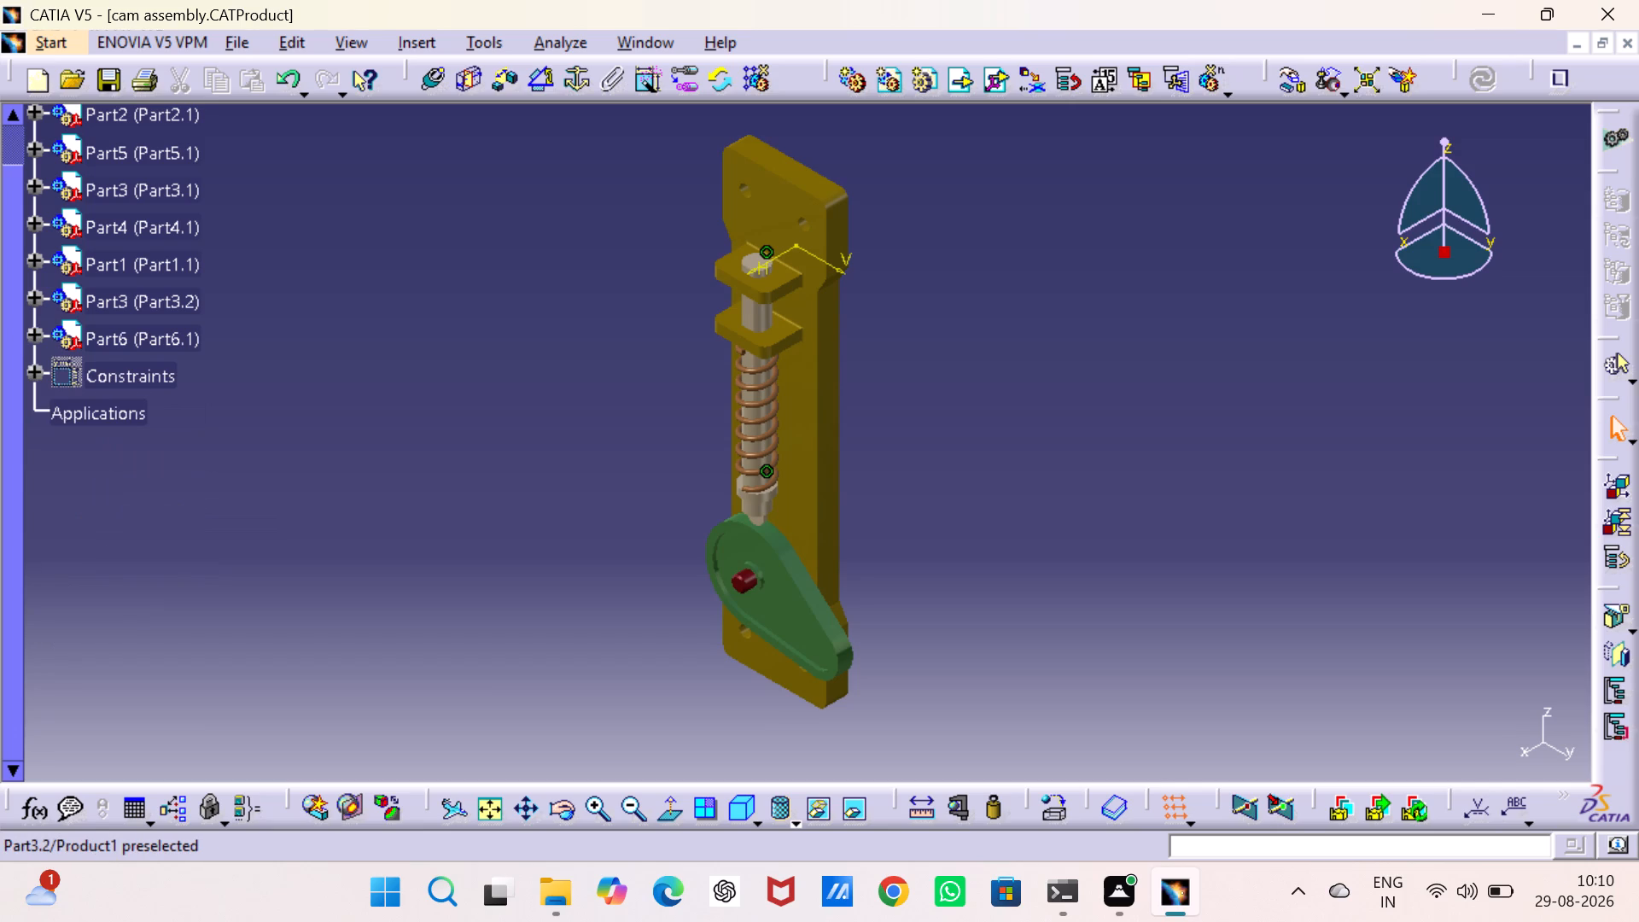
Create a new Drafting document with an empty A0 ISO sheet at 1:1 scale.
click(45, 33)
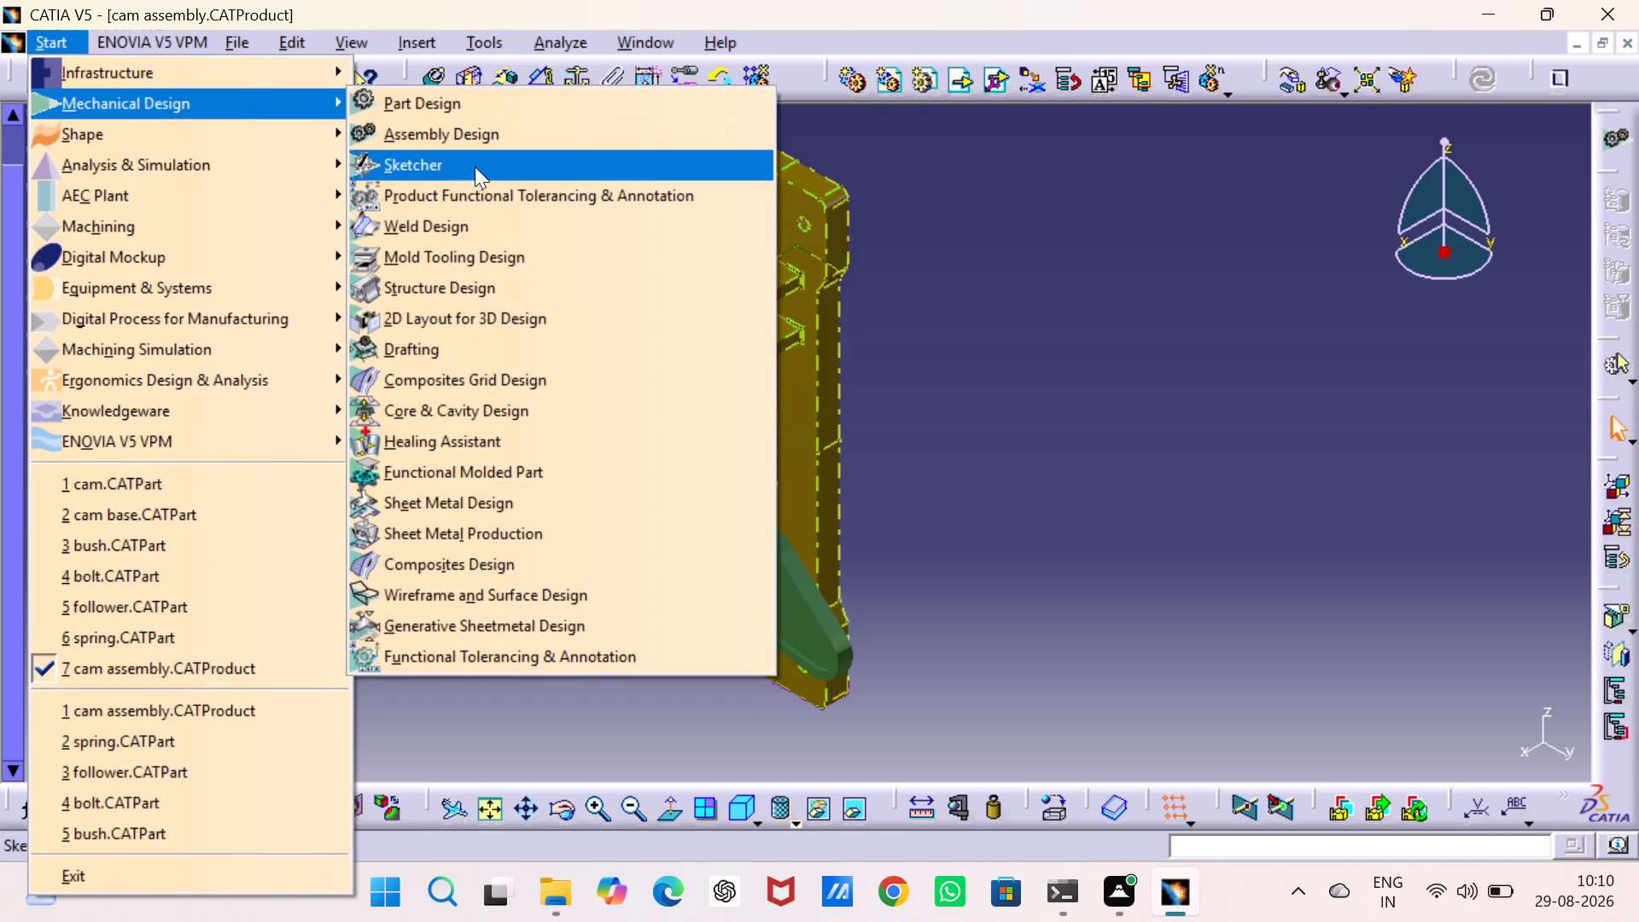
click(471, 344)
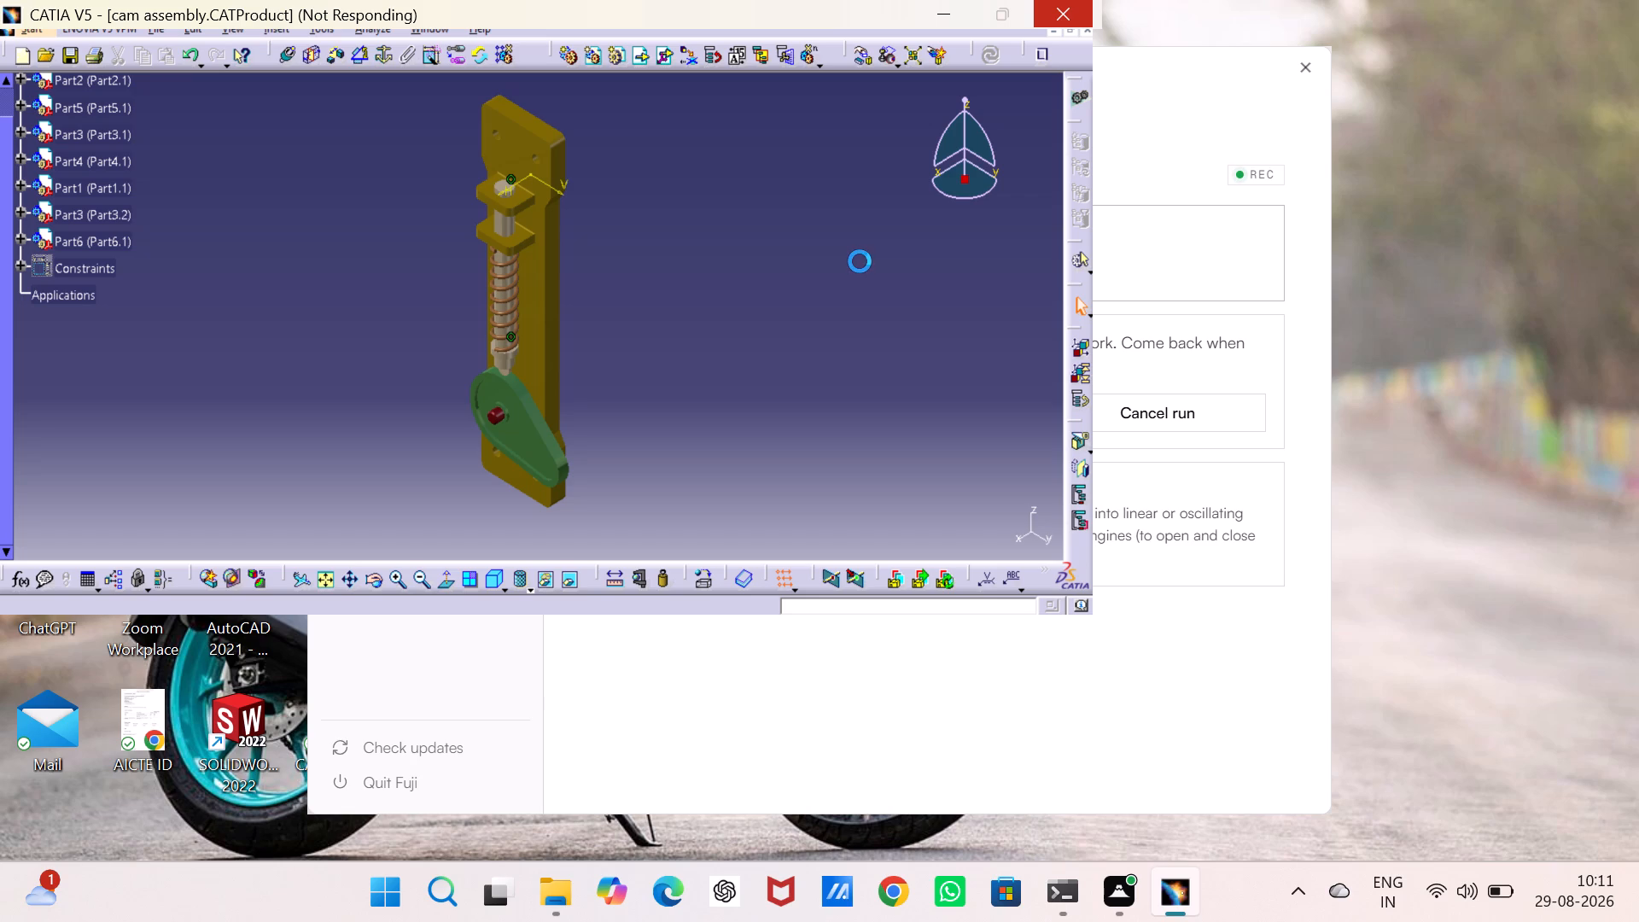
scroll(860, 261, down, 1)
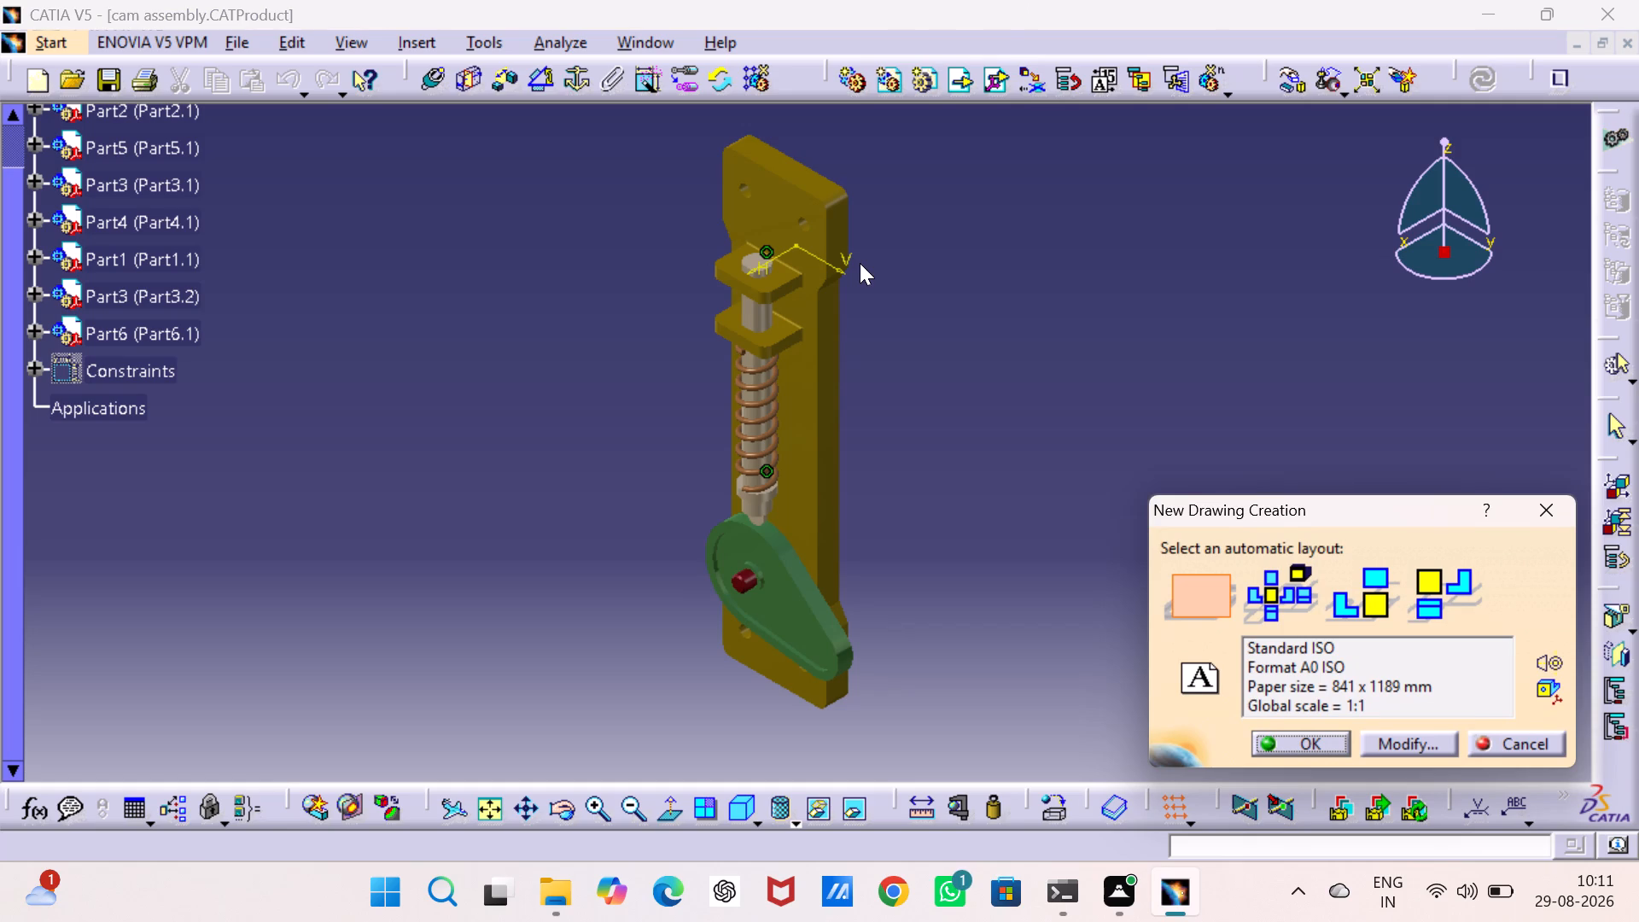
click(1302, 744)
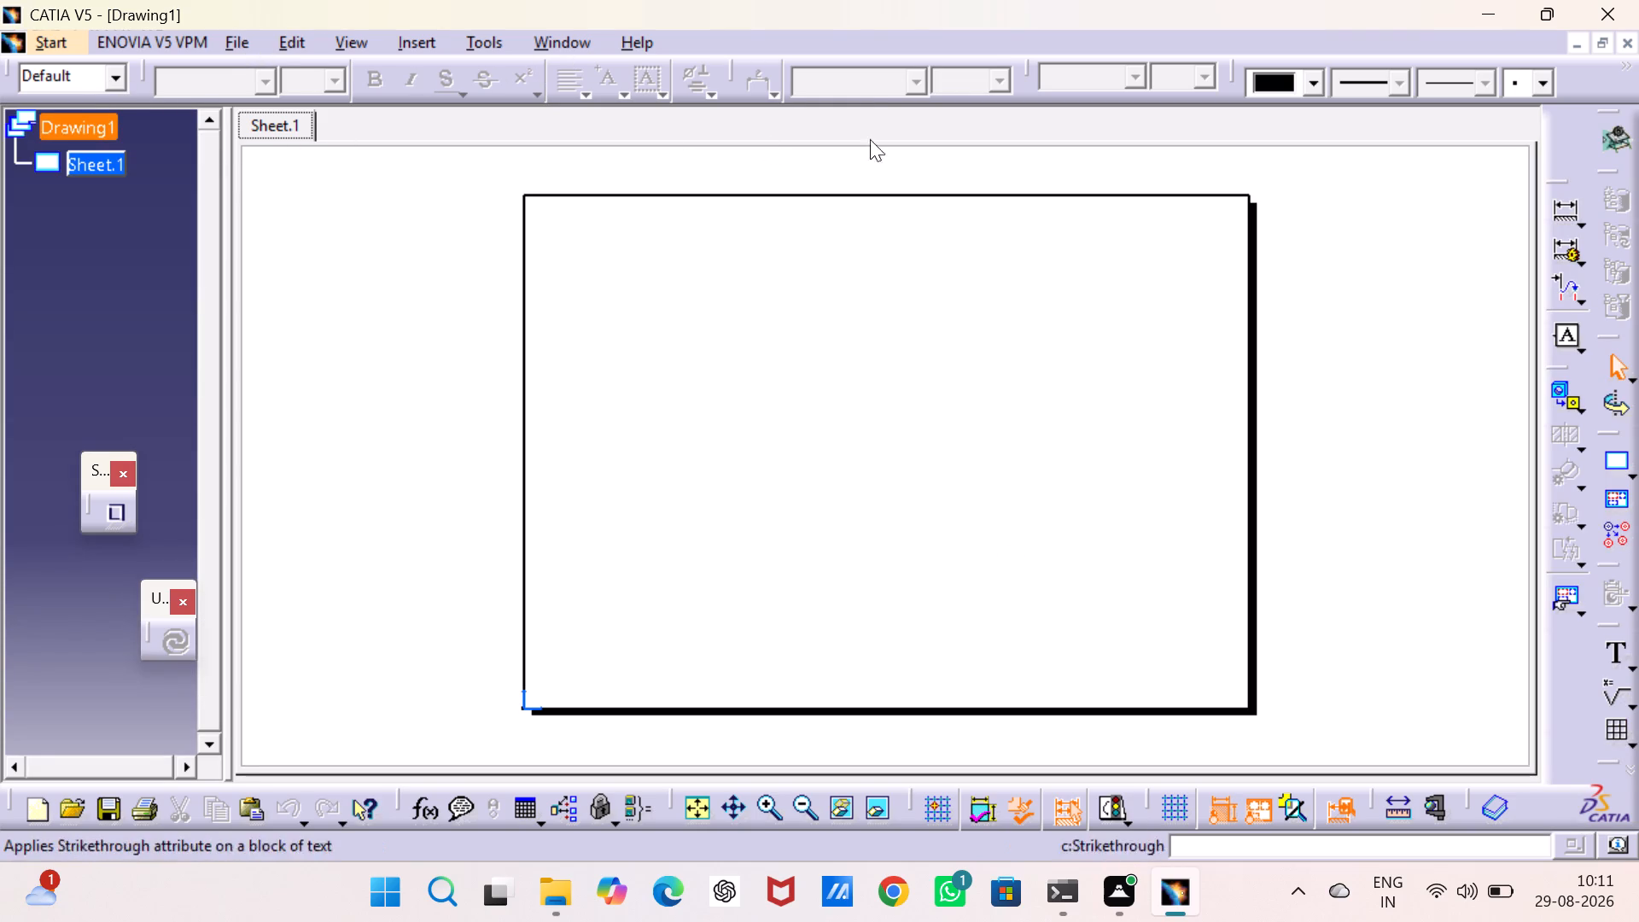
Generate a front view of cam.CATPart on the sheet, using the cam's xy plane as the projection reference.
click(1565, 391)
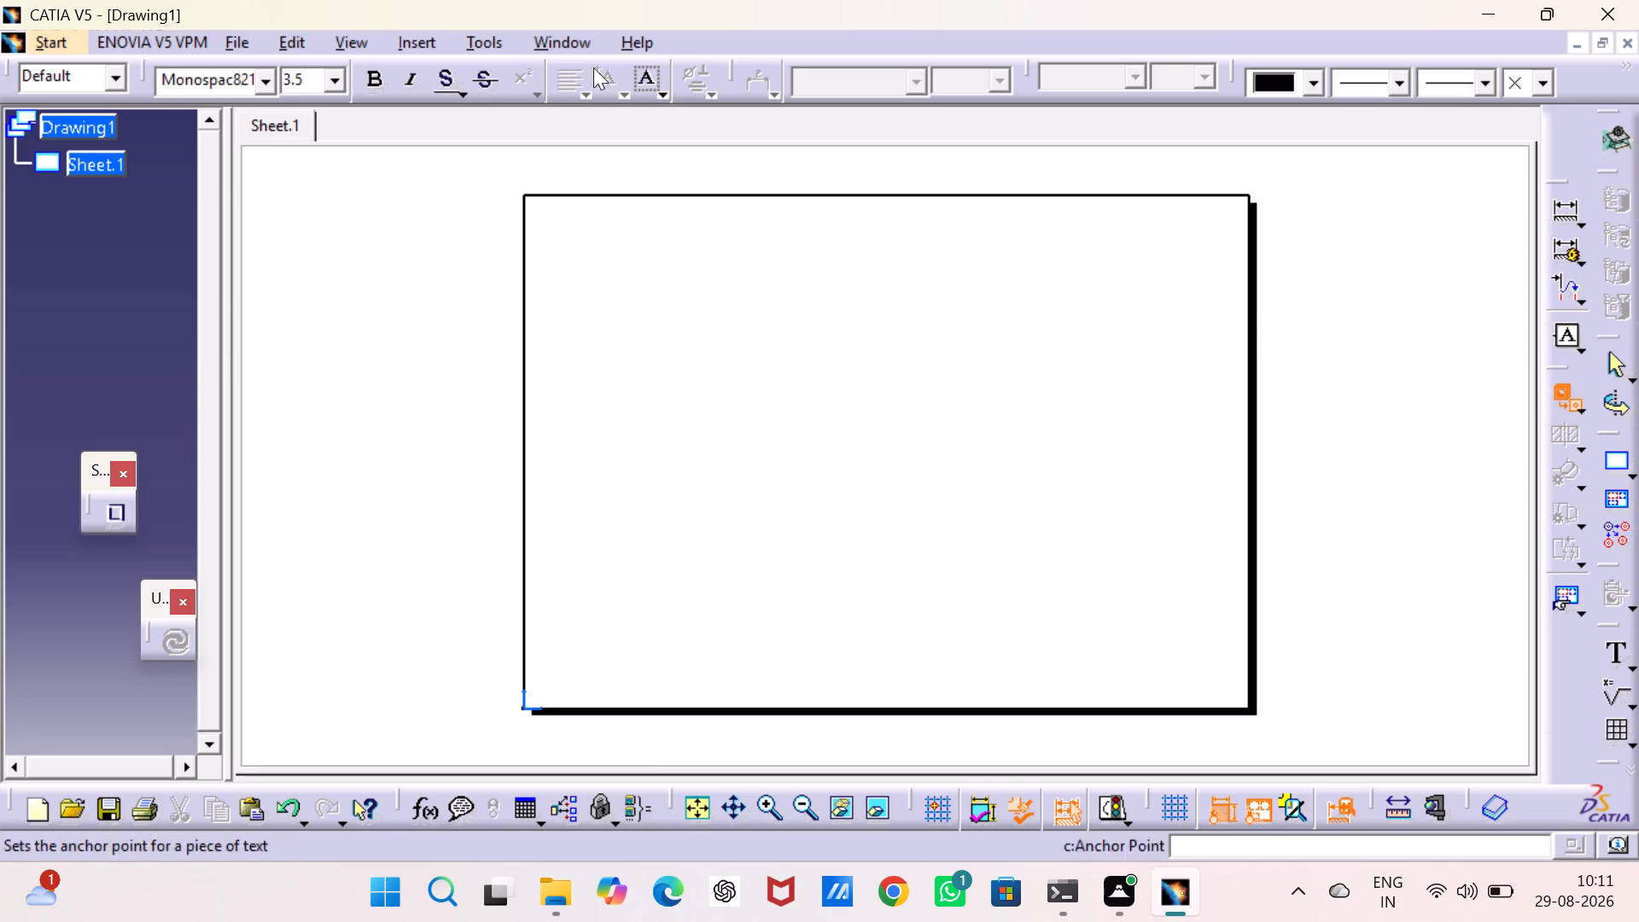
click(569, 42)
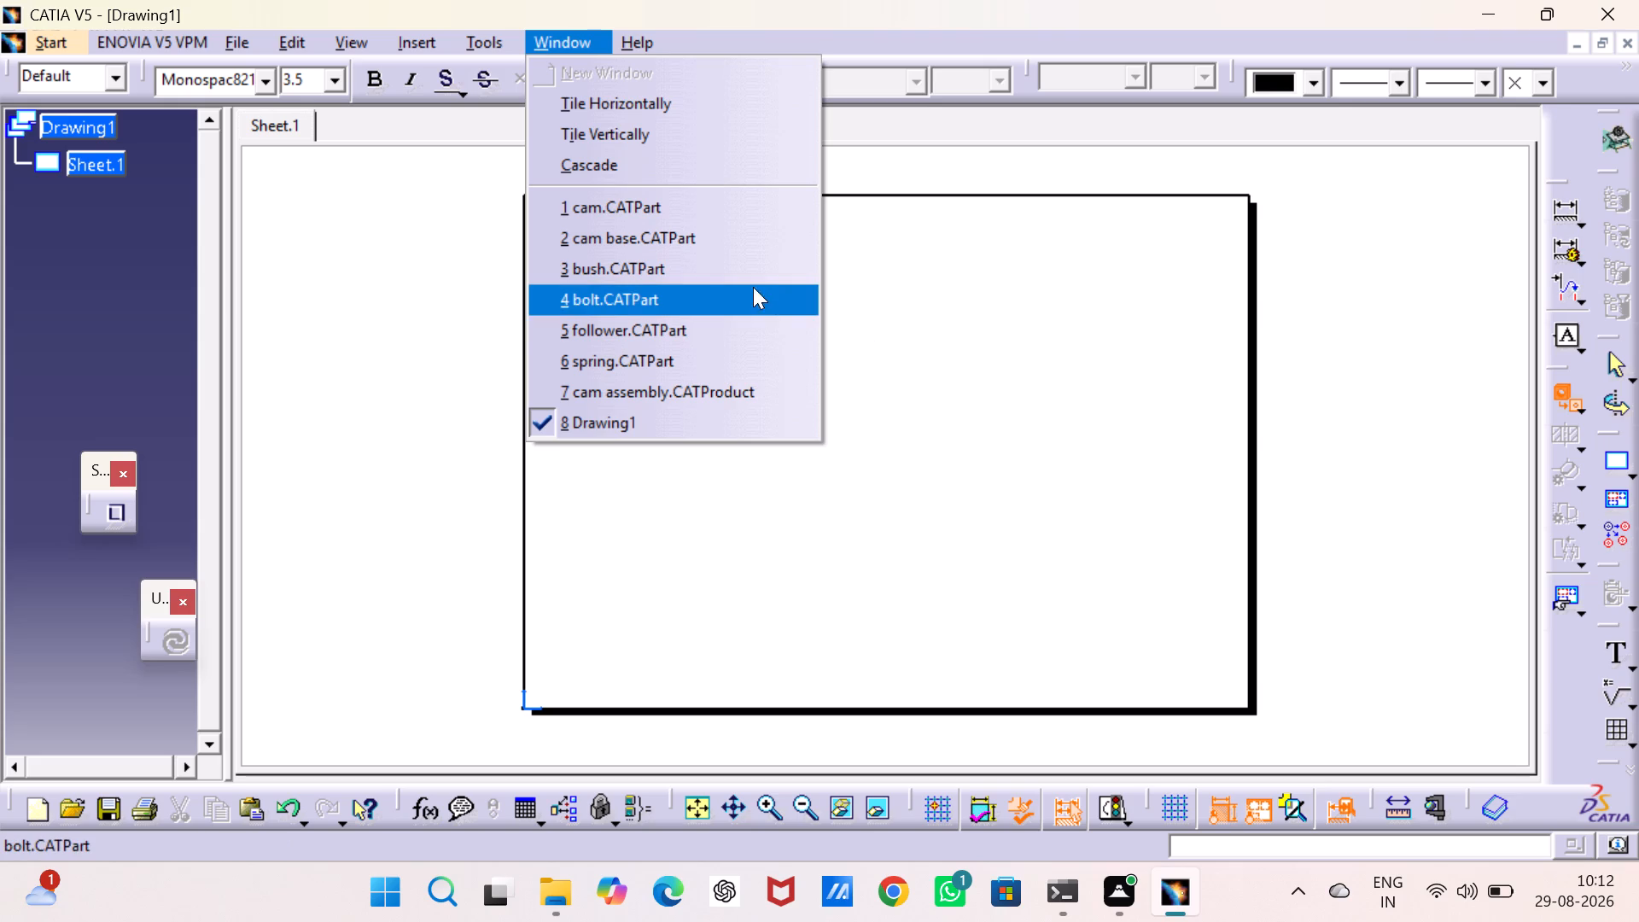
click(747, 209)
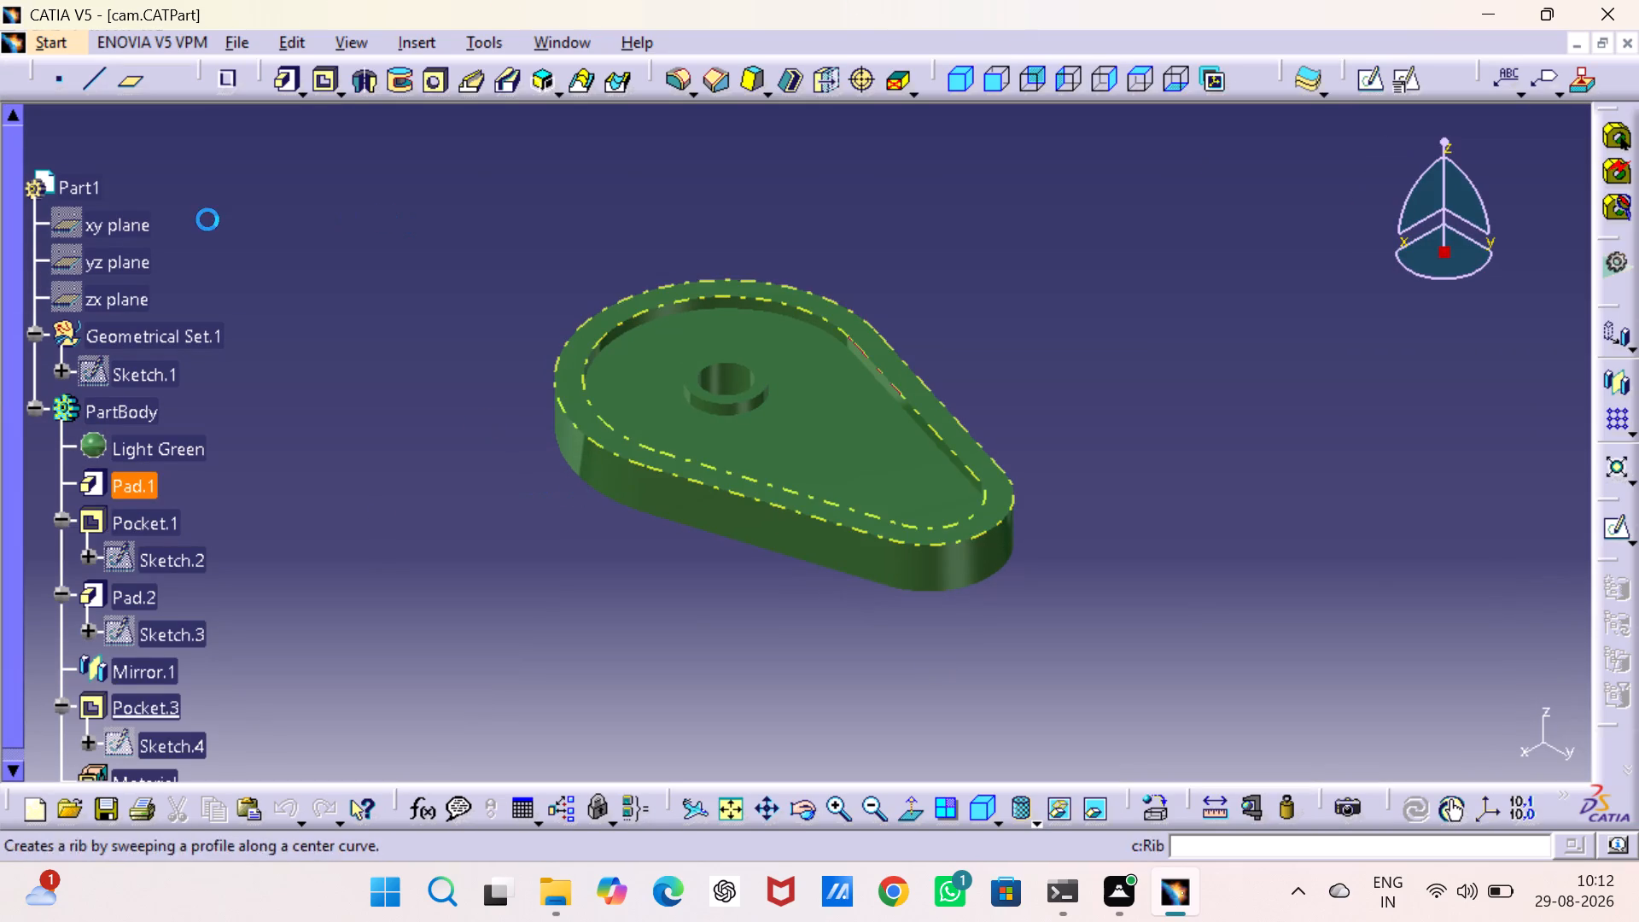
click(110, 224)
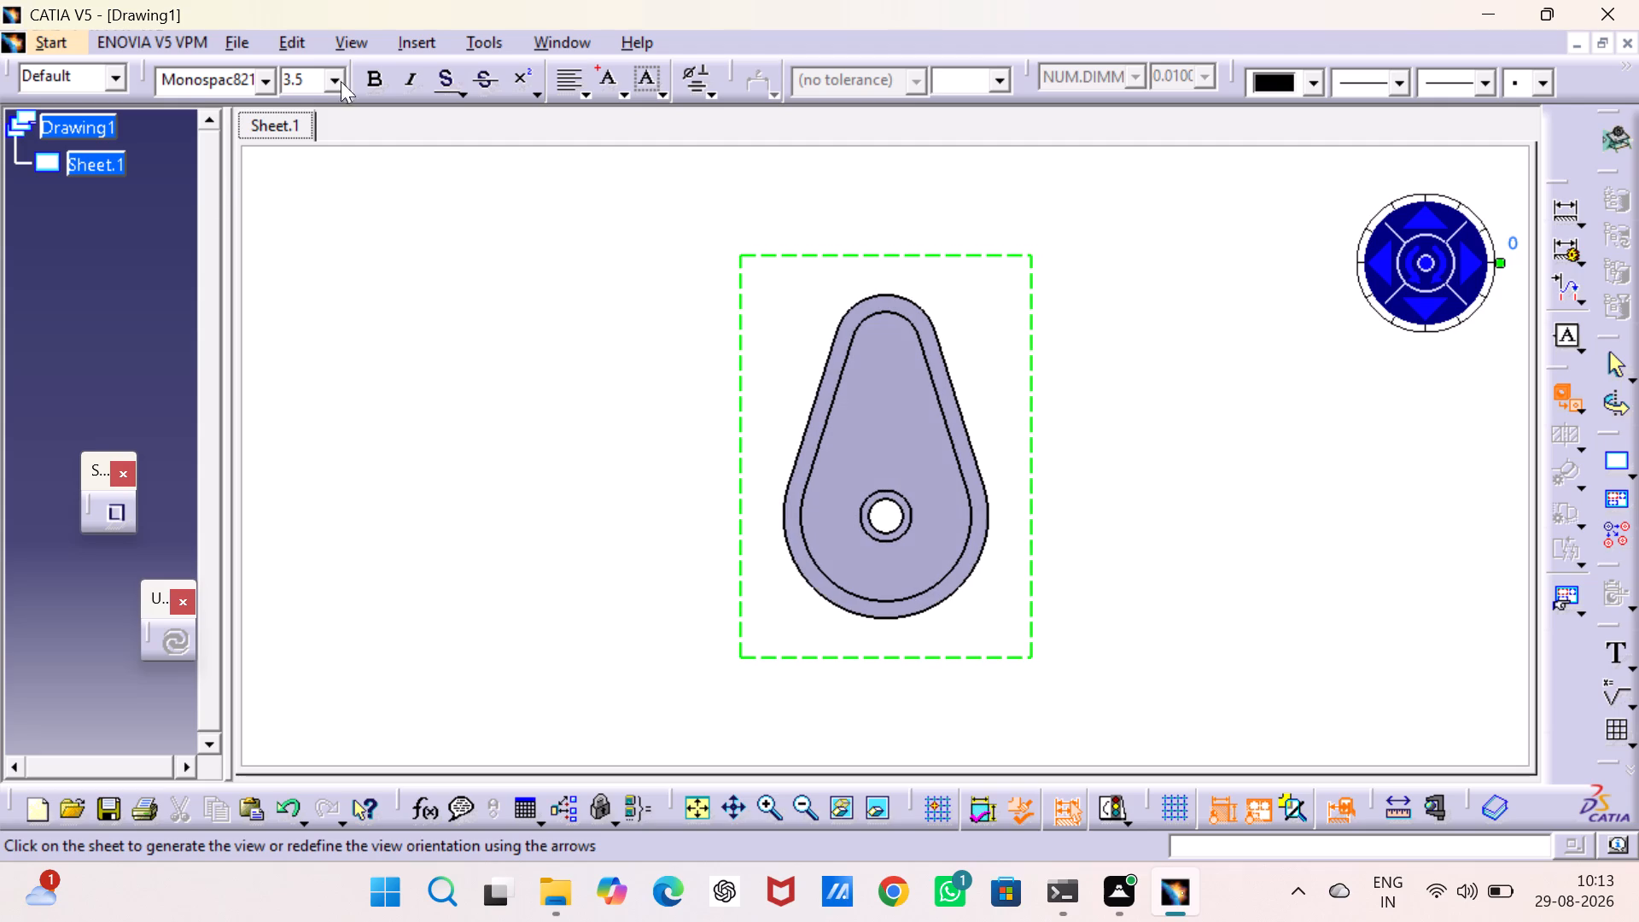
click(415, 262)
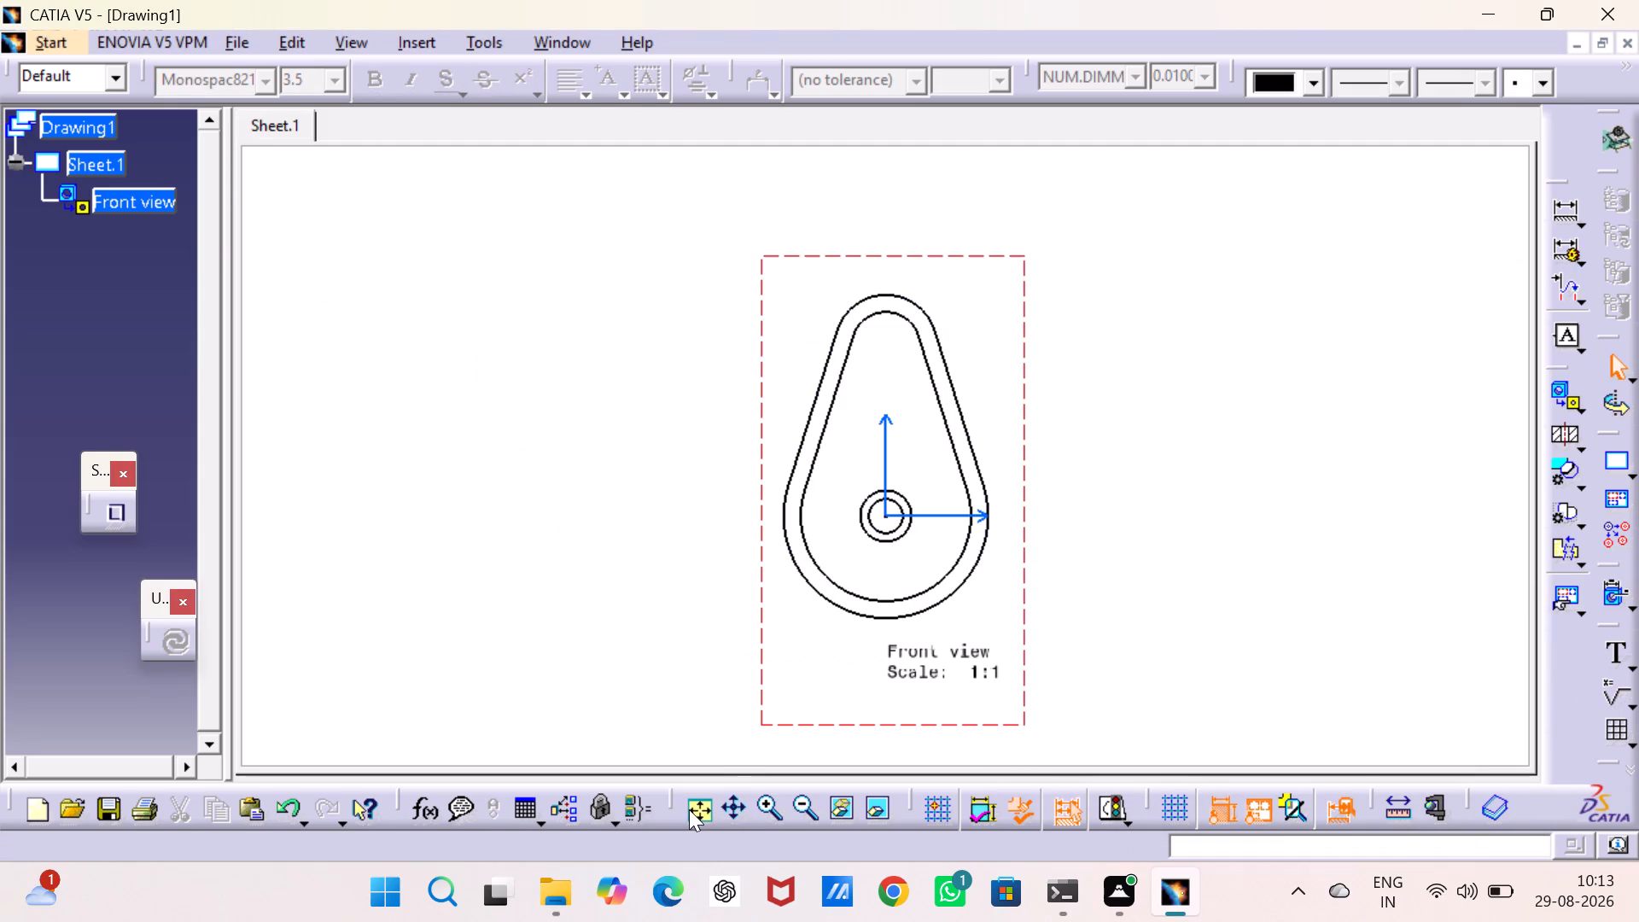
Move the cam's front view from the sheet centre to near the sheet's upper-left corner.
click(698, 807)
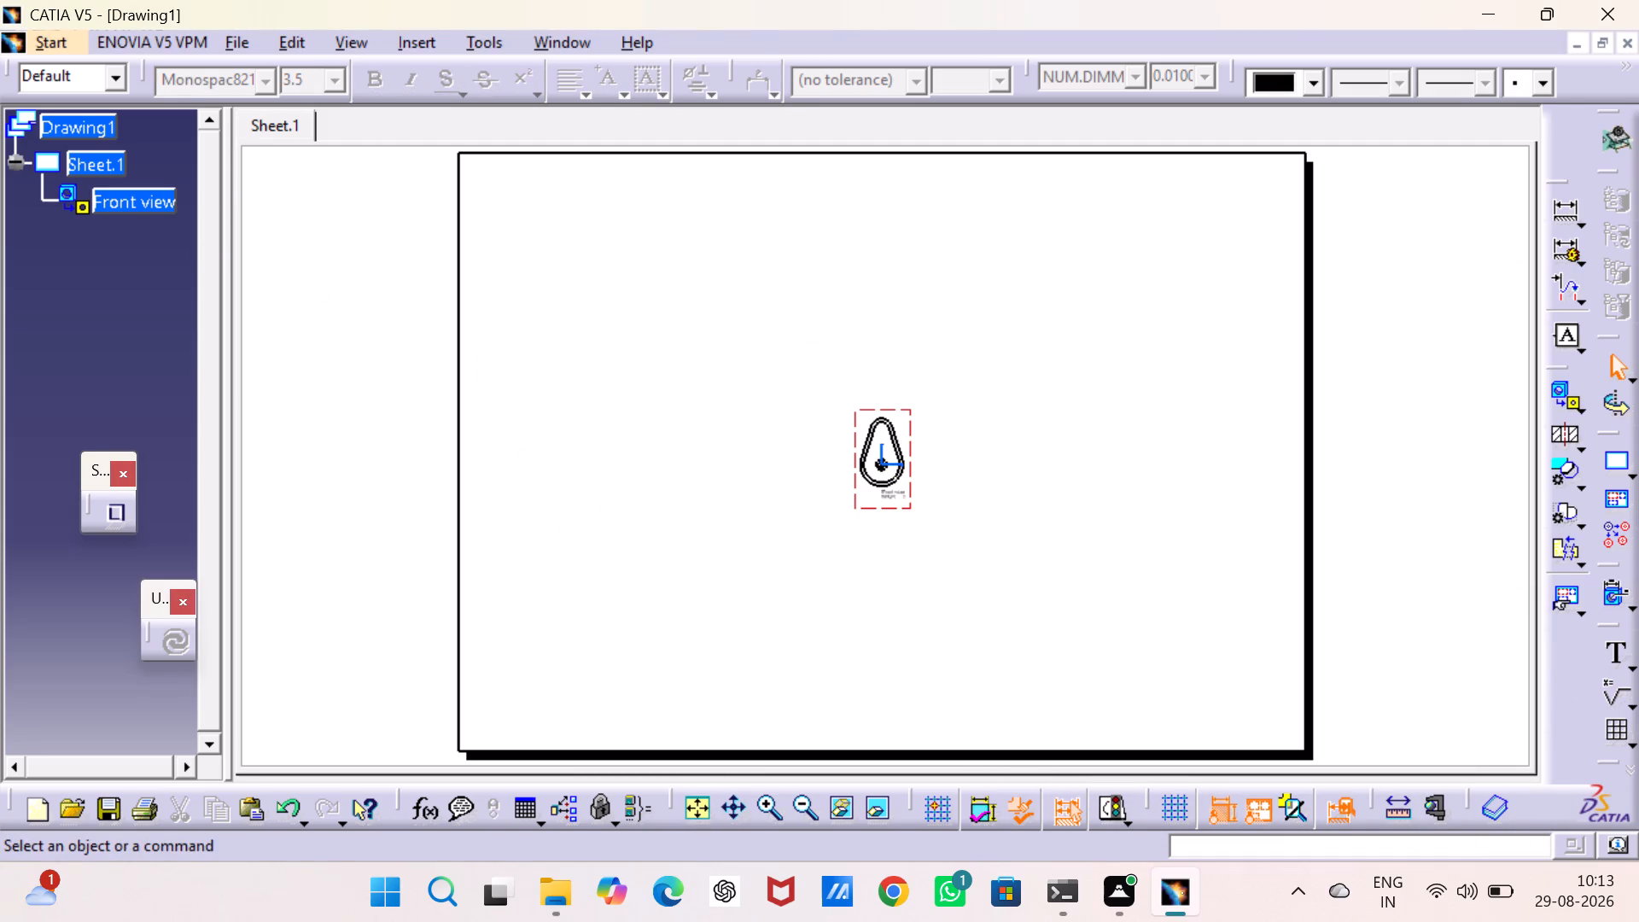
drag(856, 434, 577, 217)
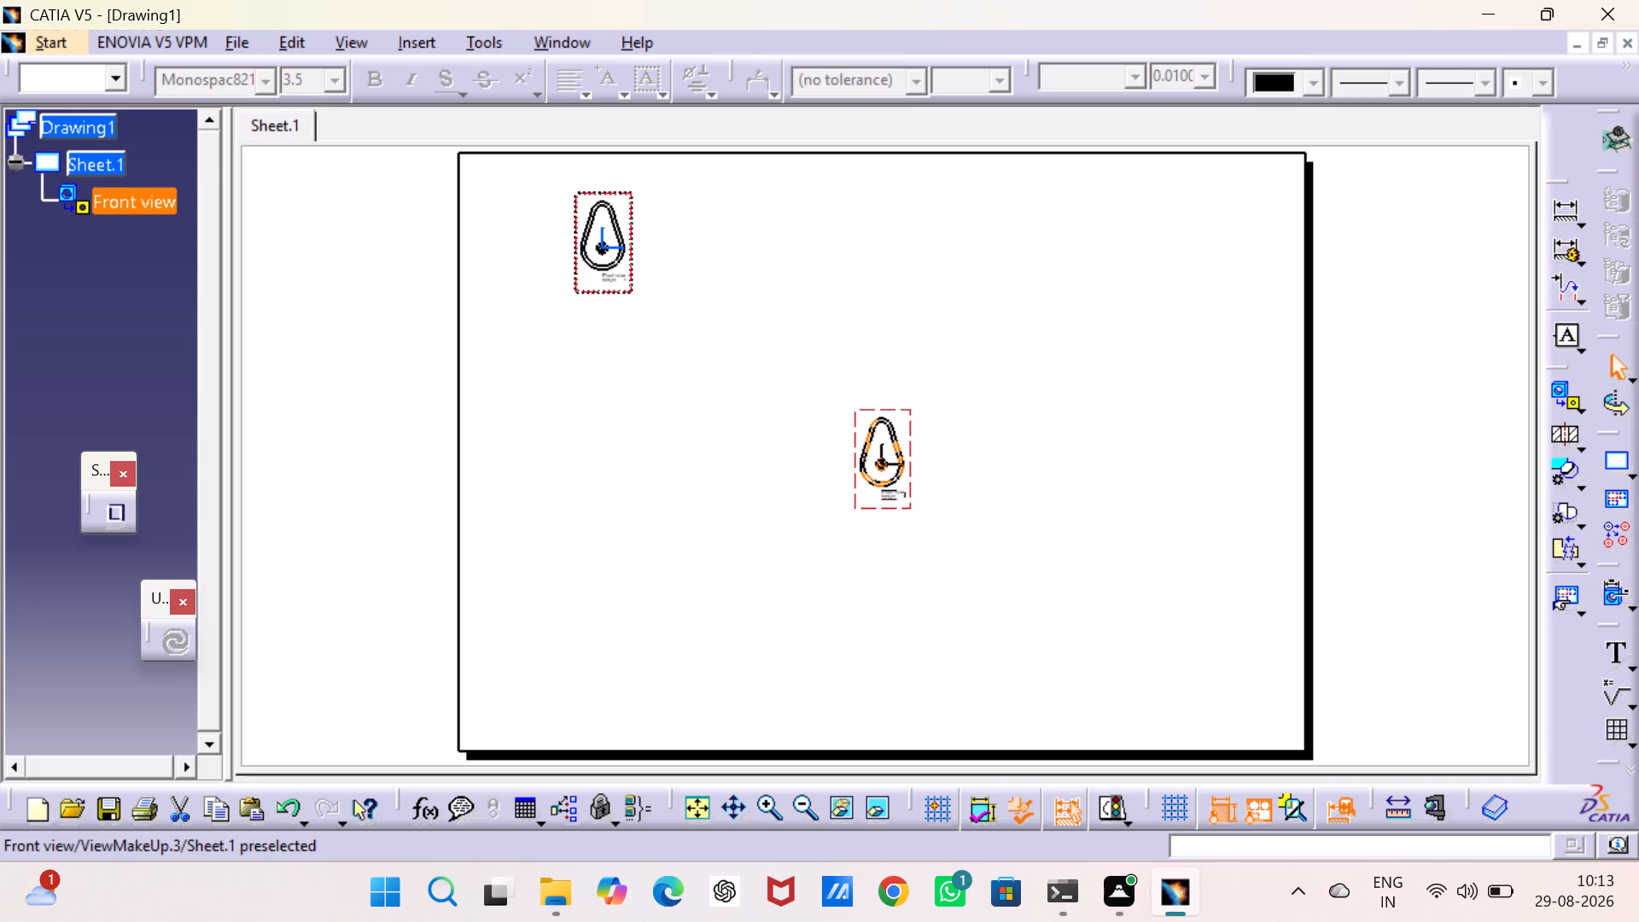
drag(577, 217, 575, 200)
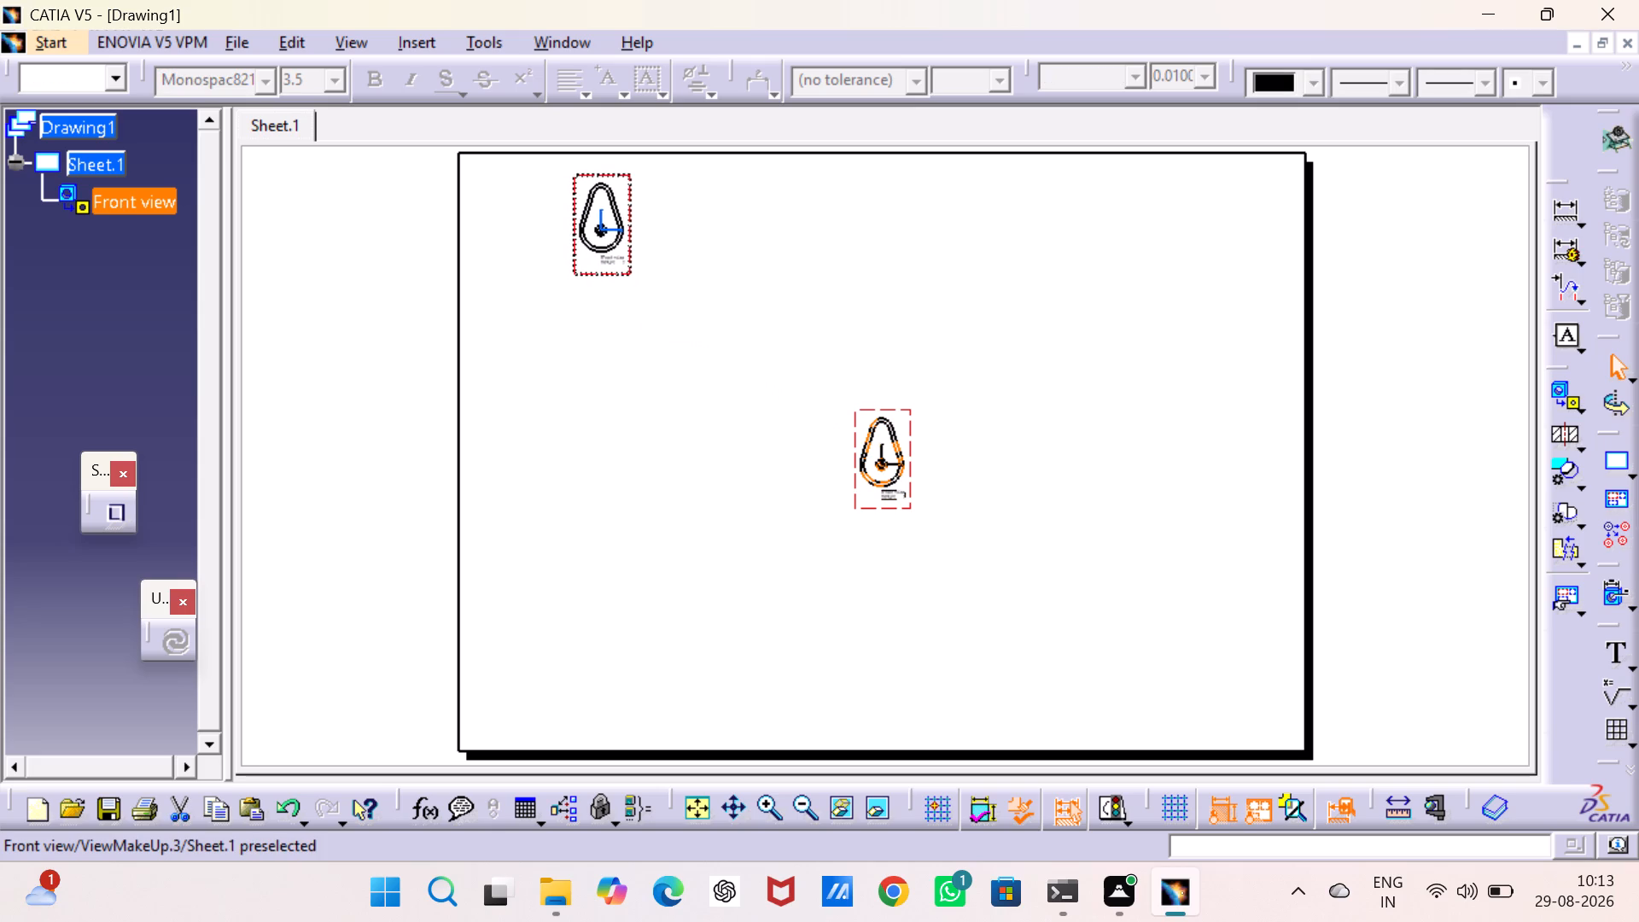
drag(575, 200, 563, 201)
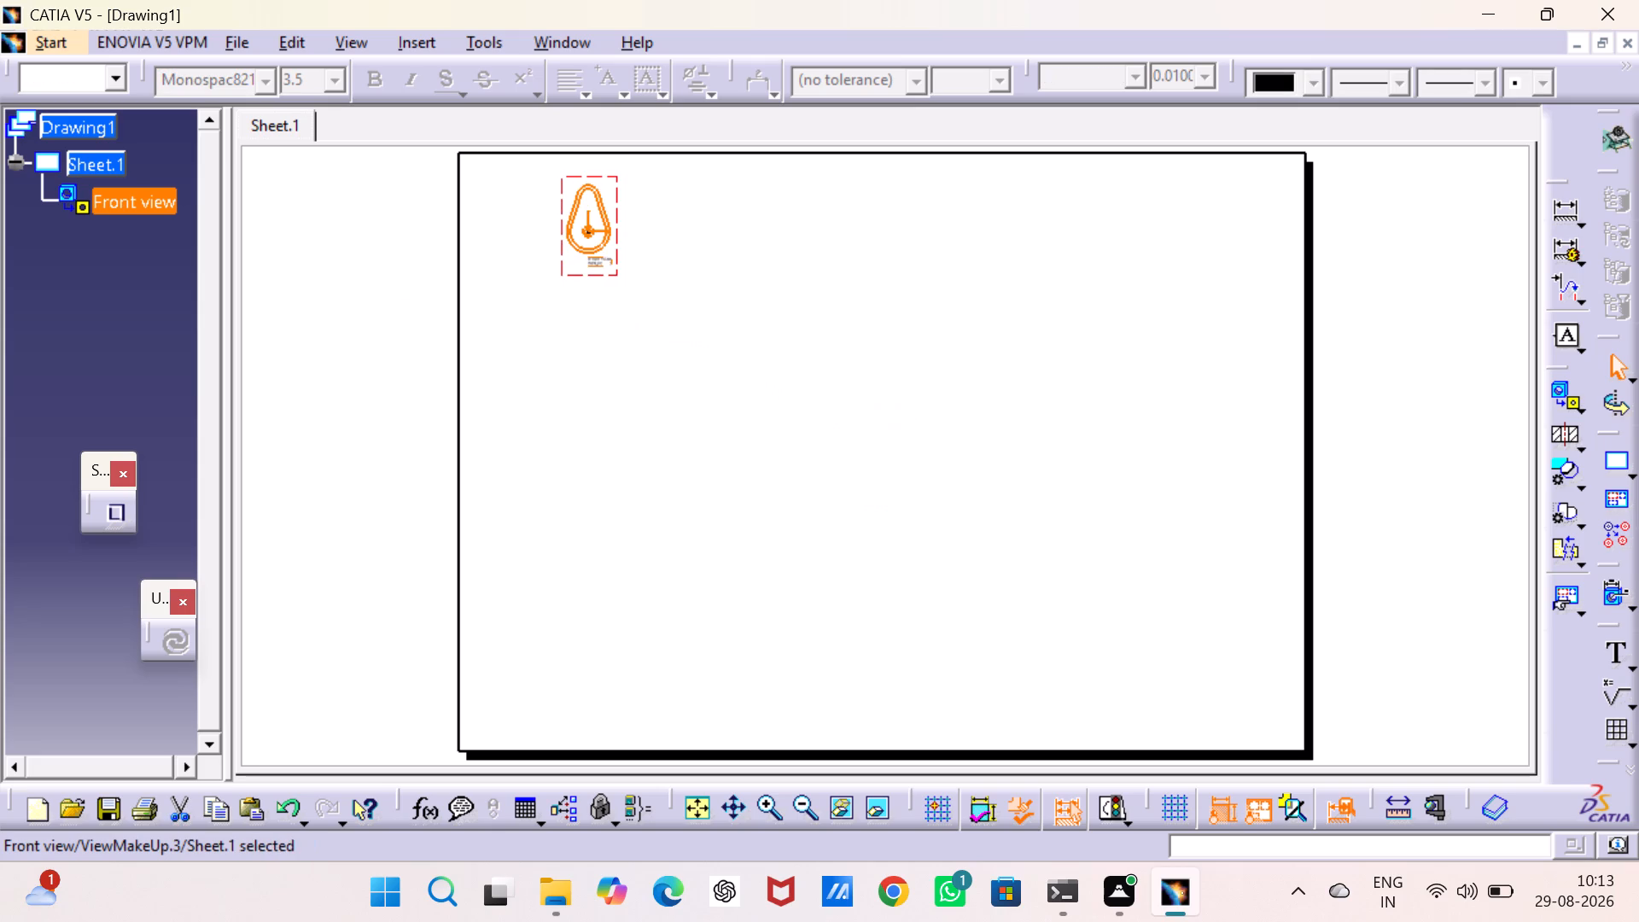
drag(406, 328, 406, 320)
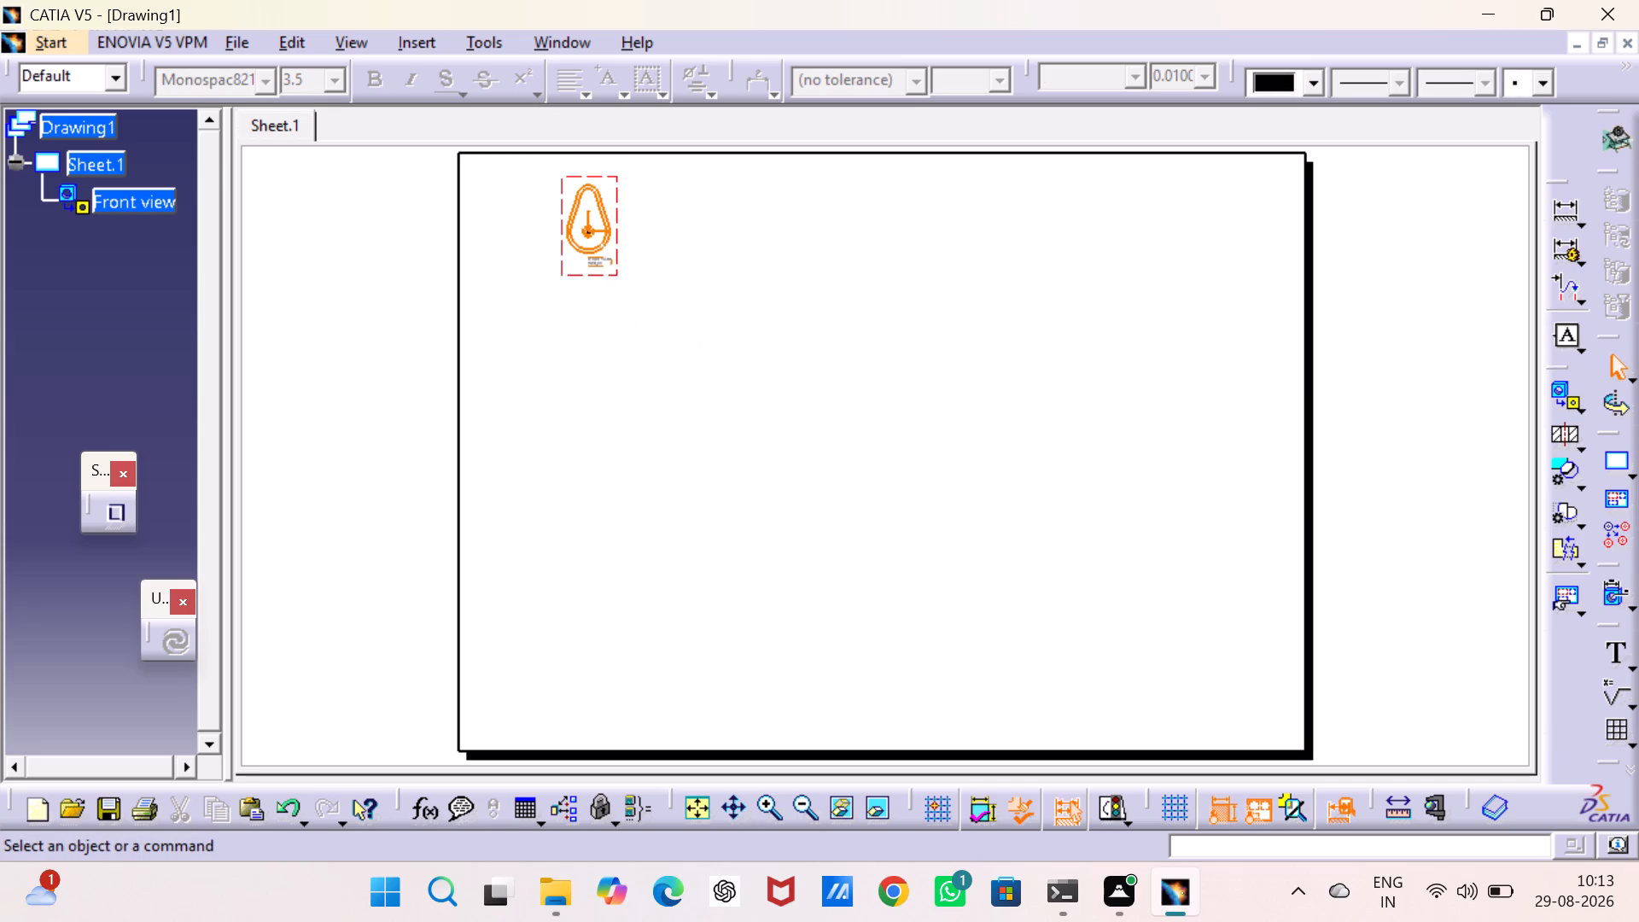
click(669, 421)
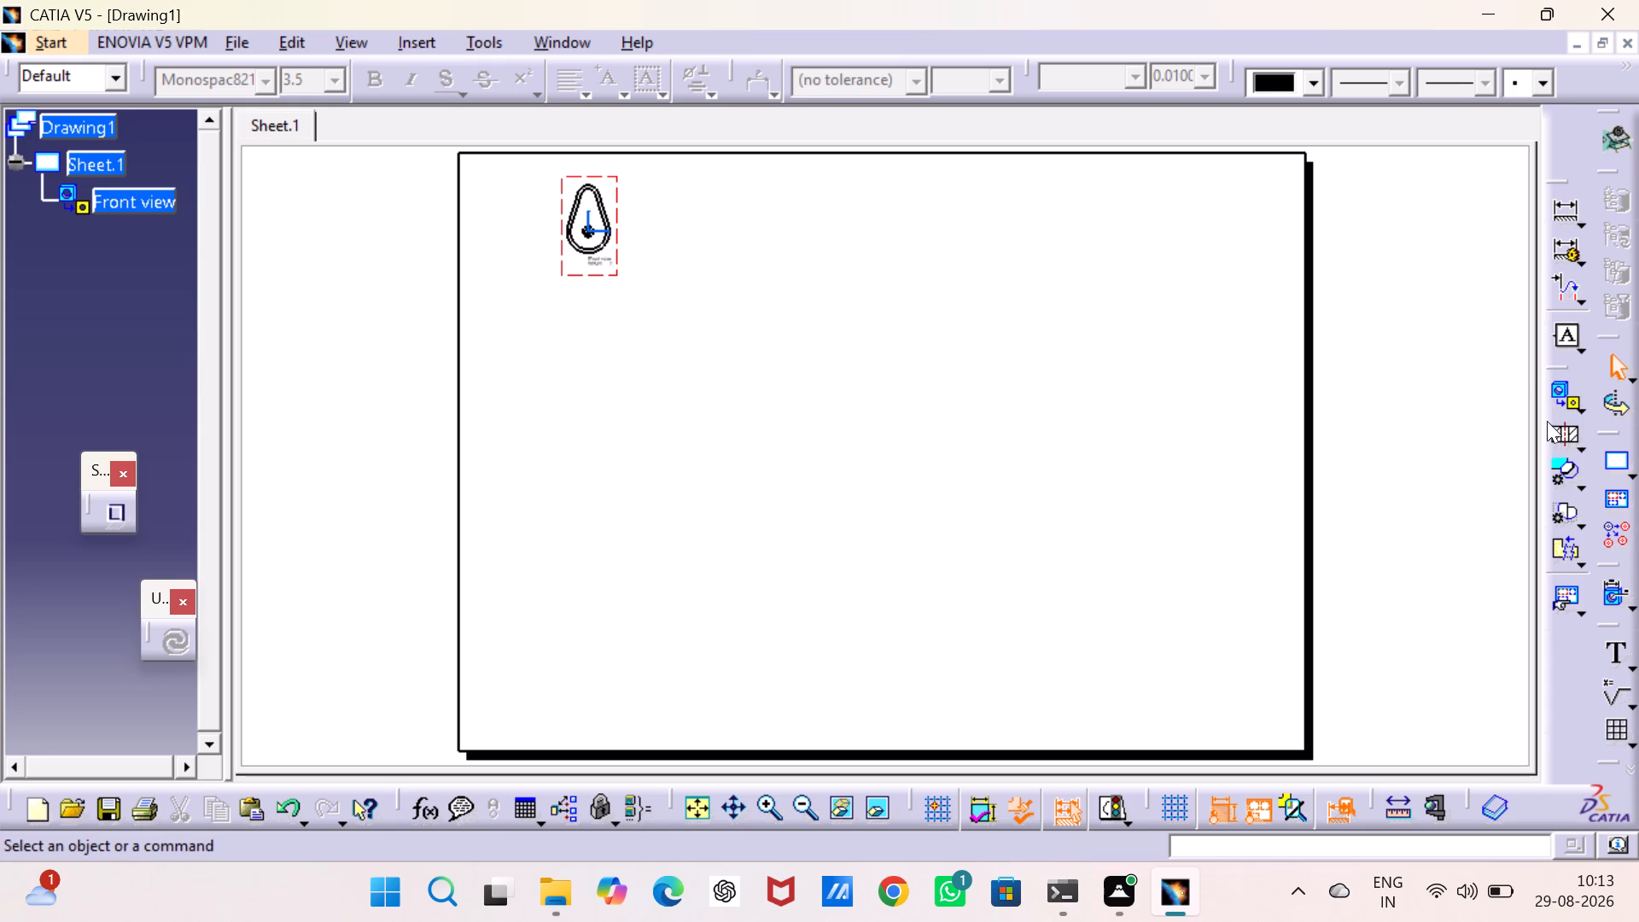
Detach the Projections tool set and dock it beside the other drafting tools, making room by shifting the neighbouring tool groups.
click(1576, 399)
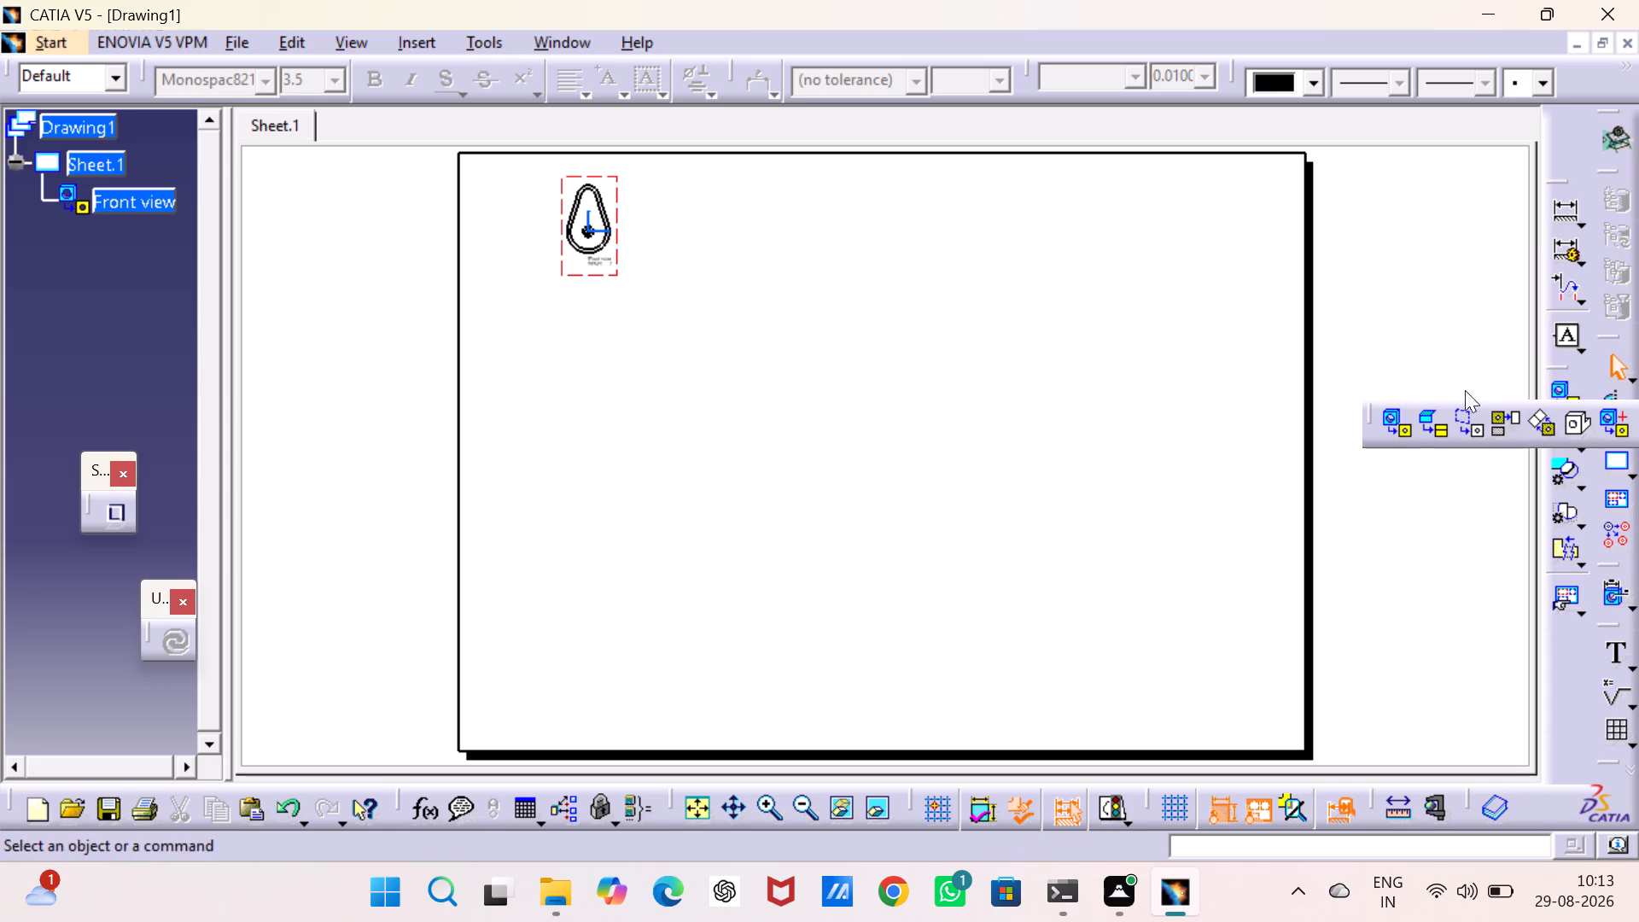
drag(1370, 416, 1328, 502)
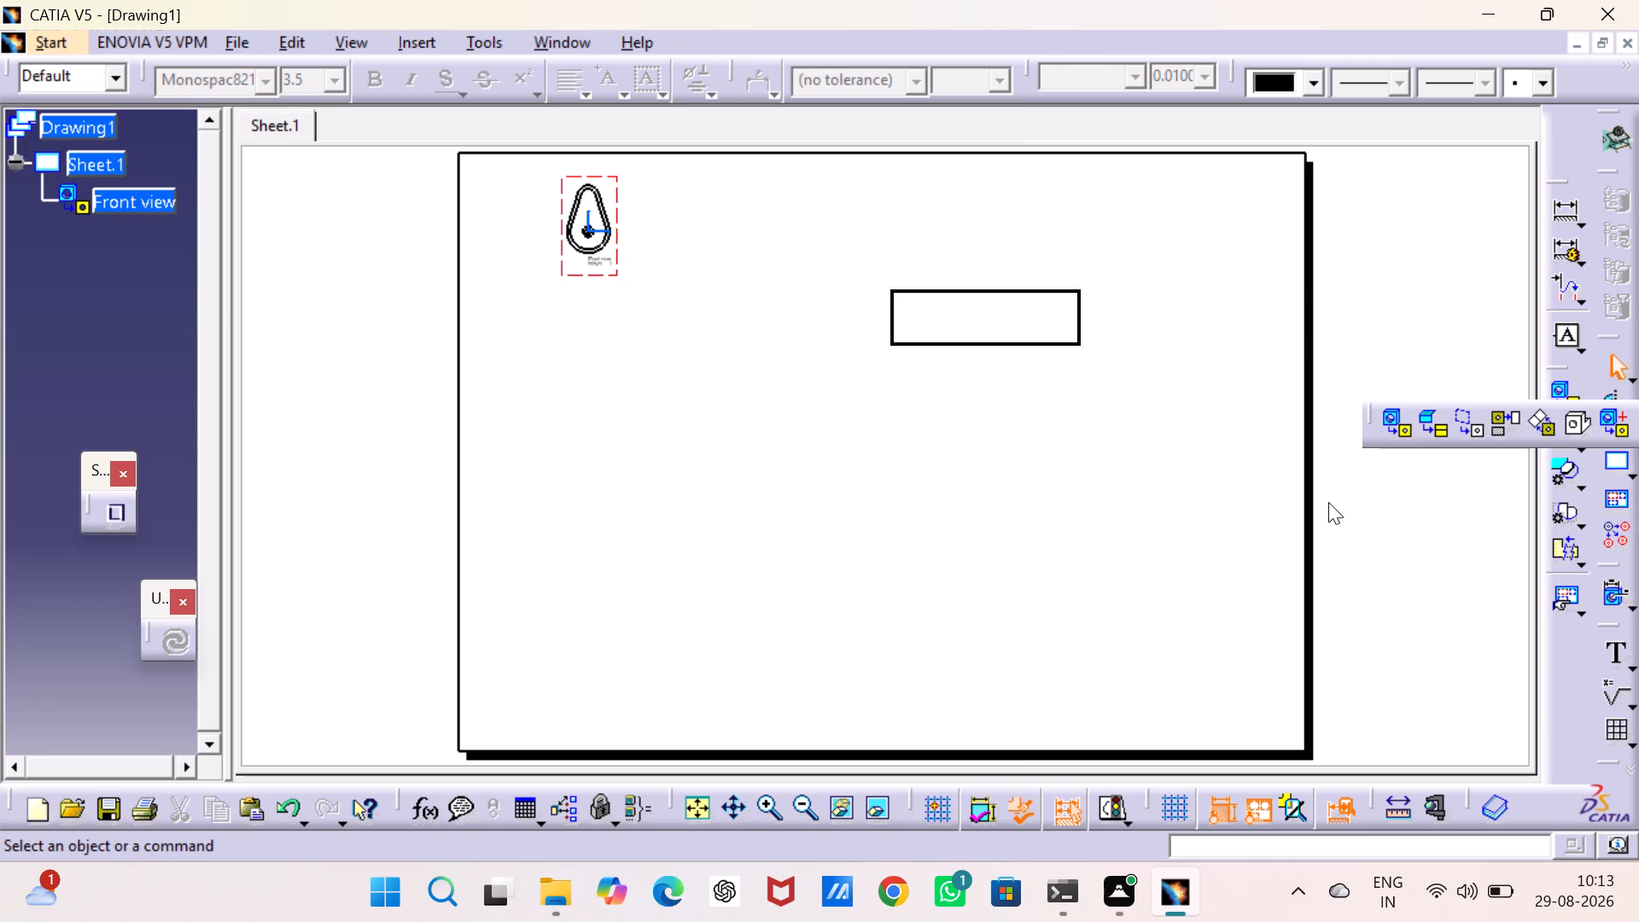
drag(1328, 502, 1312, 499)
drag(1408, 433, 1236, 454)
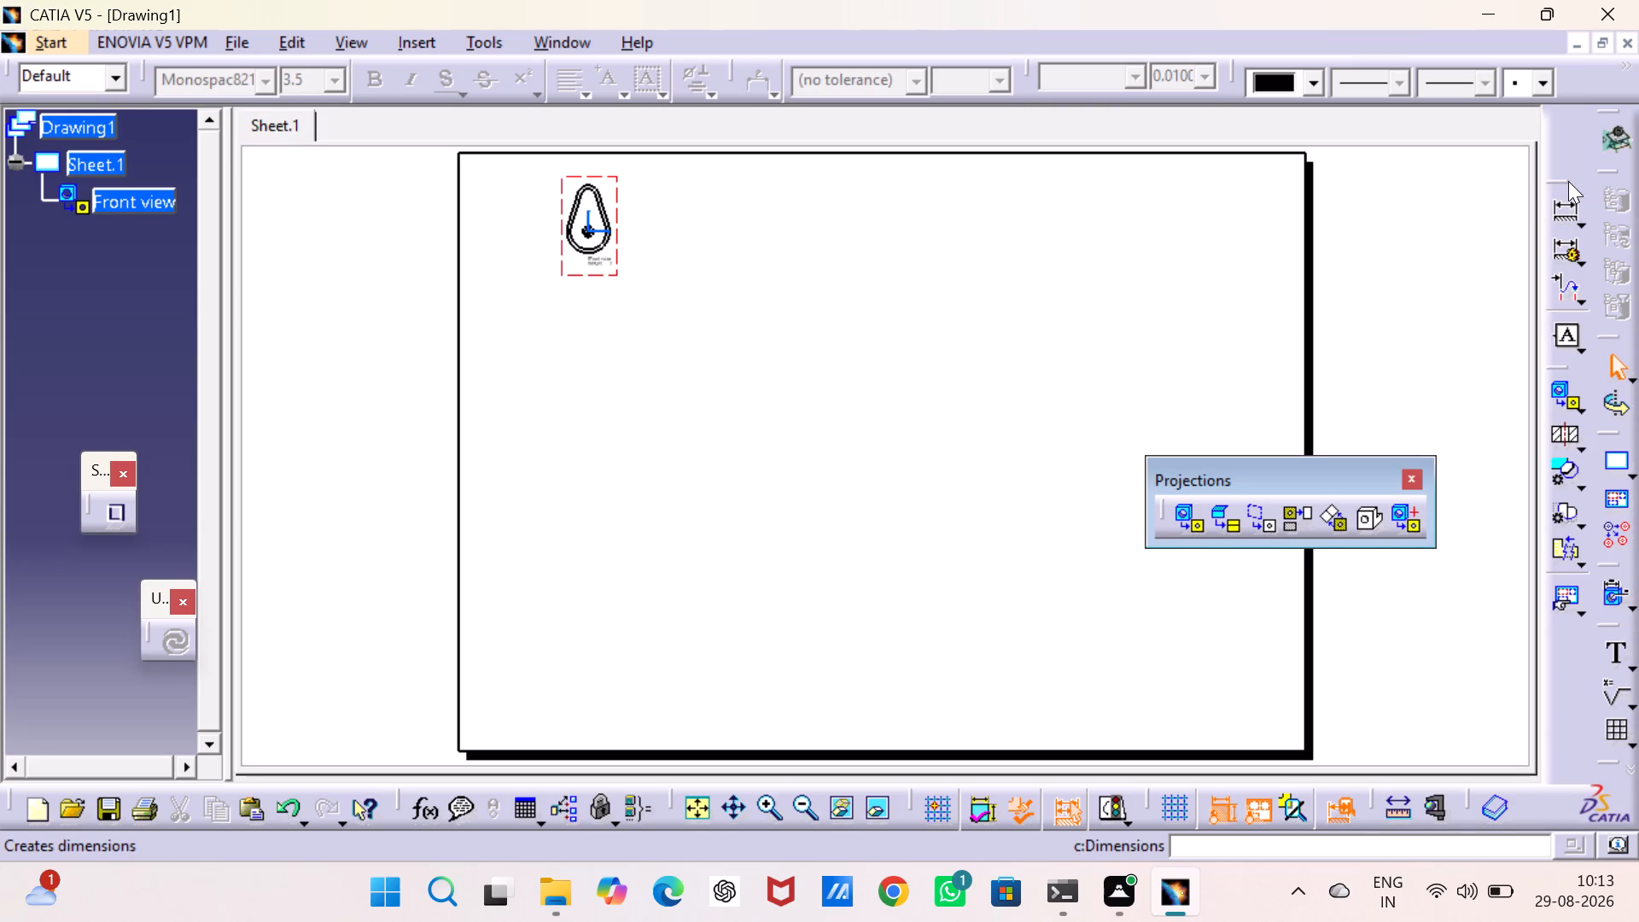
drag(1566, 181, 1564, 126)
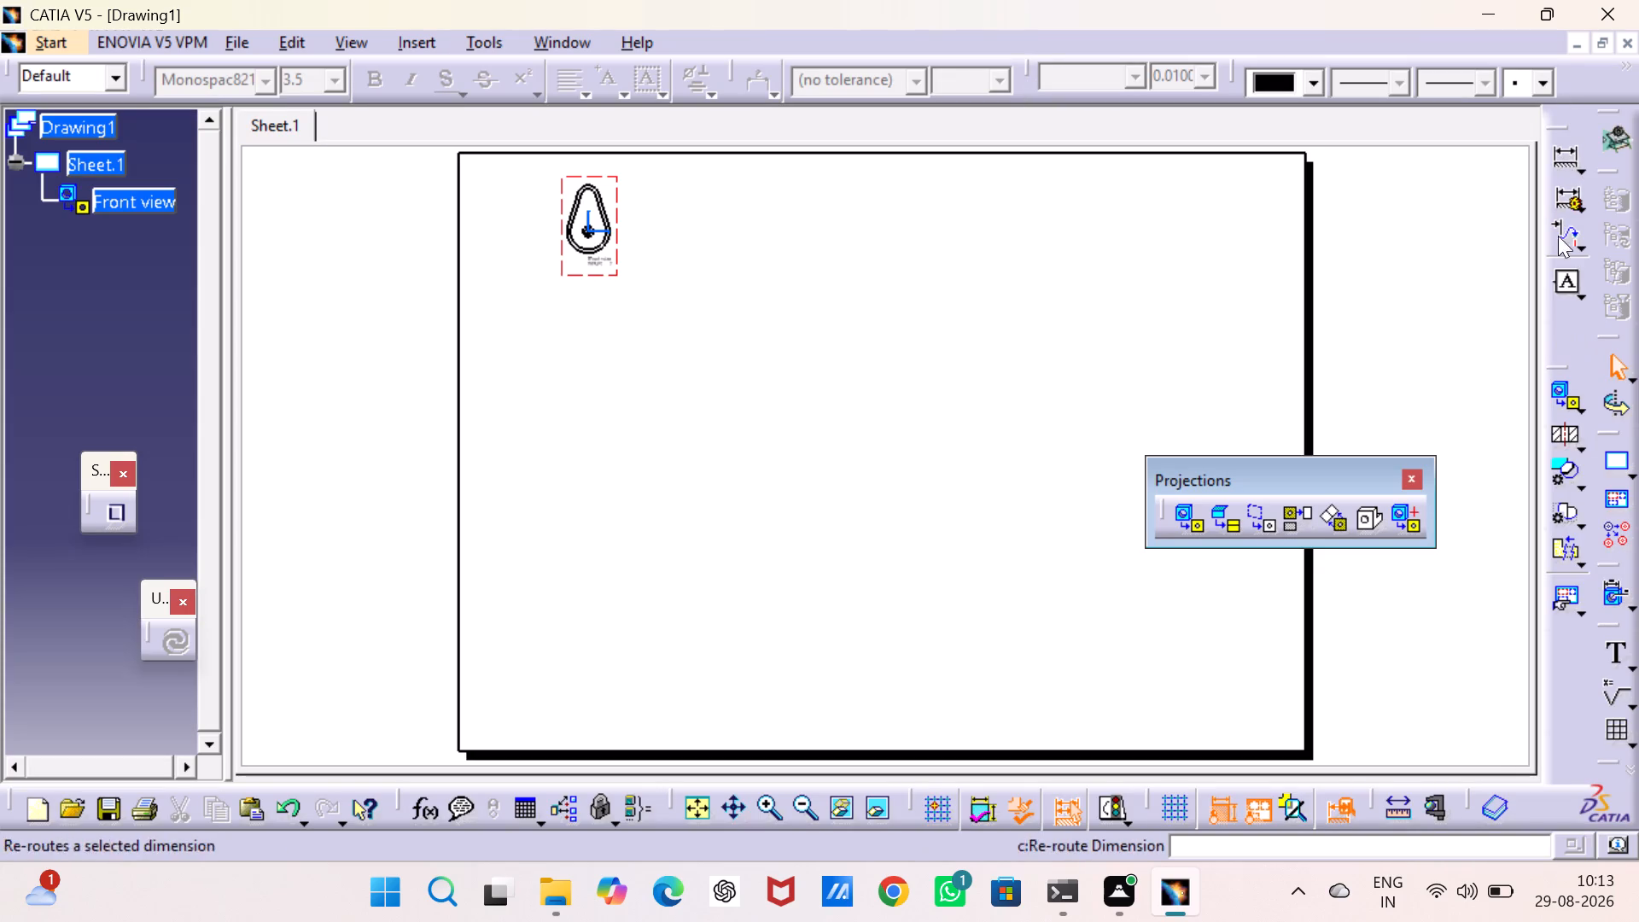
drag(1552, 367, 1554, 301)
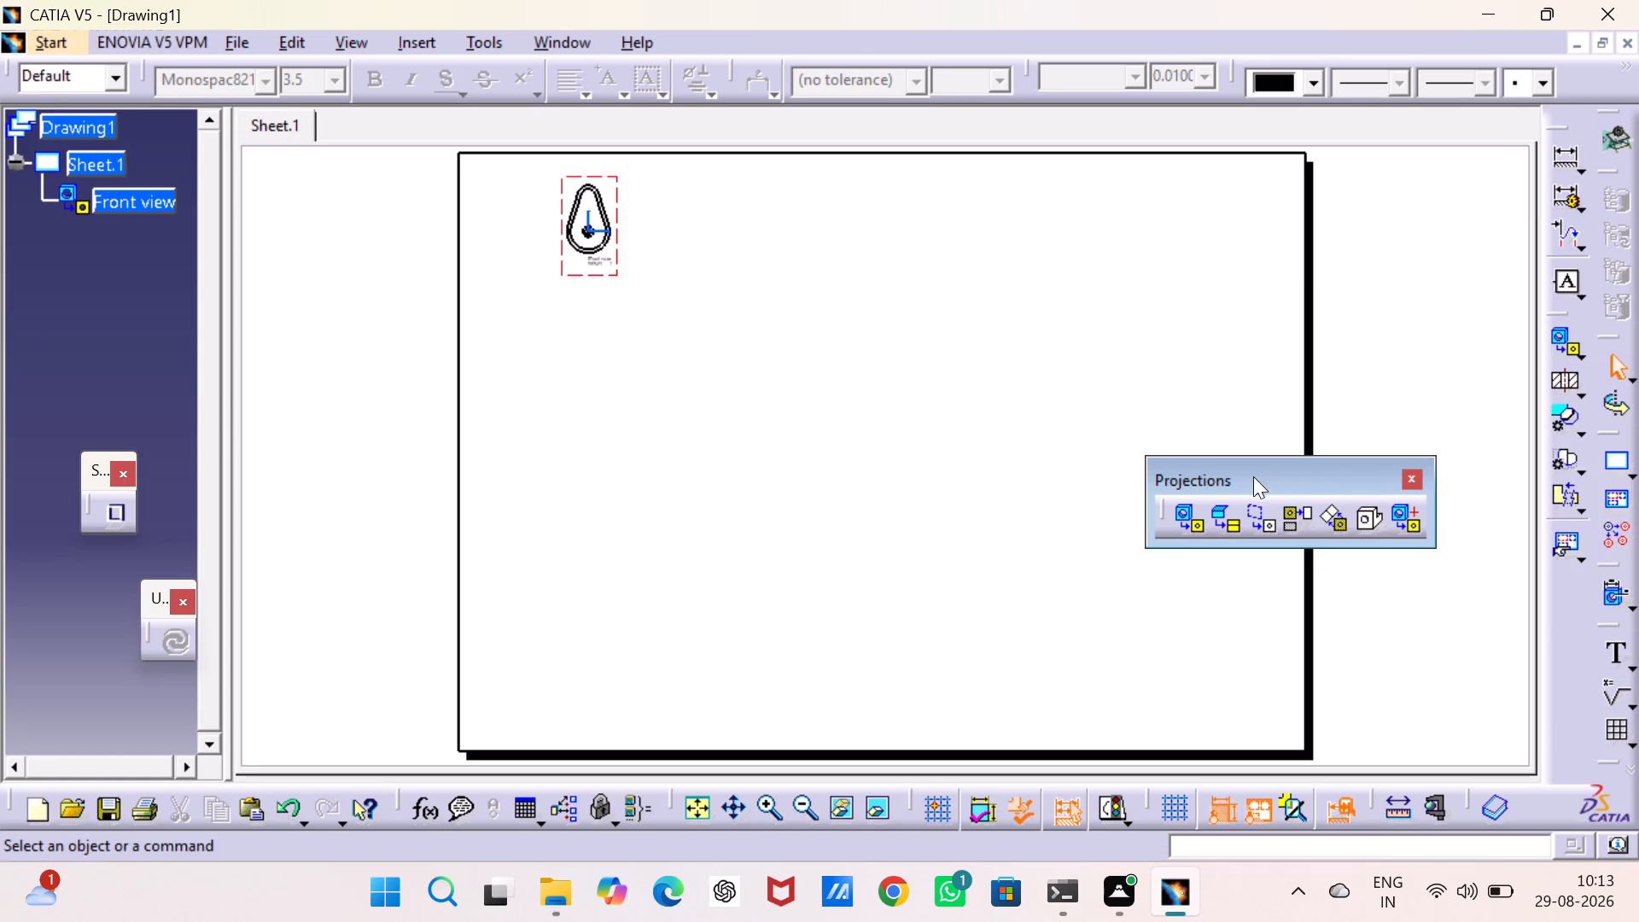
drag(1158, 507, 1555, 601)
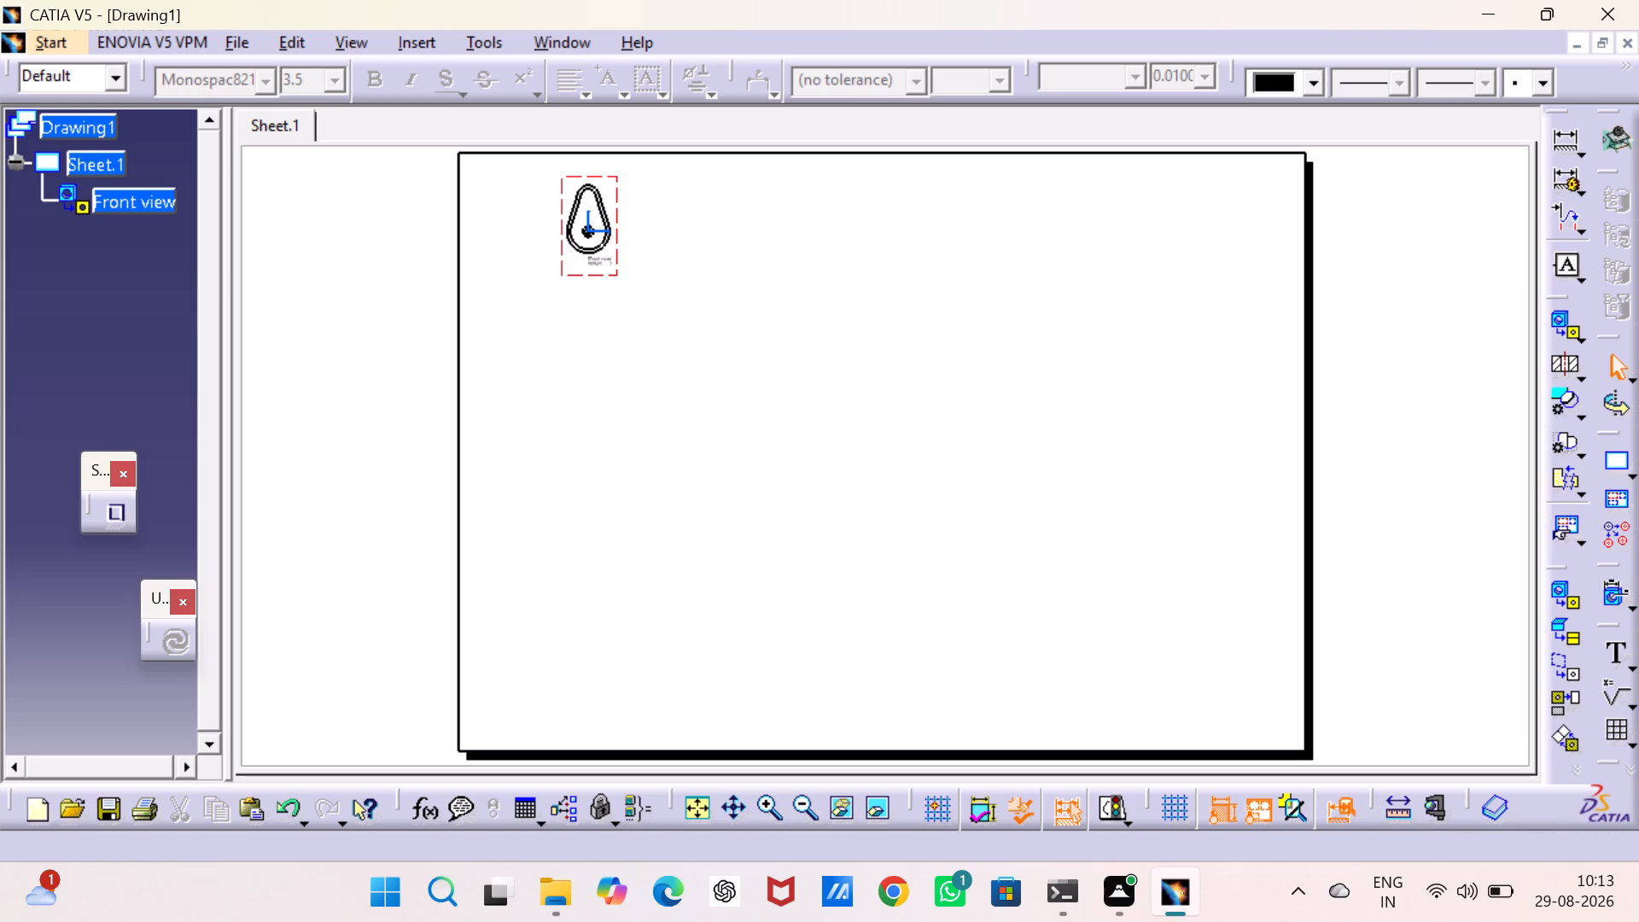
Add a projected right view of the cam to the left of the front view.
click(1566, 697)
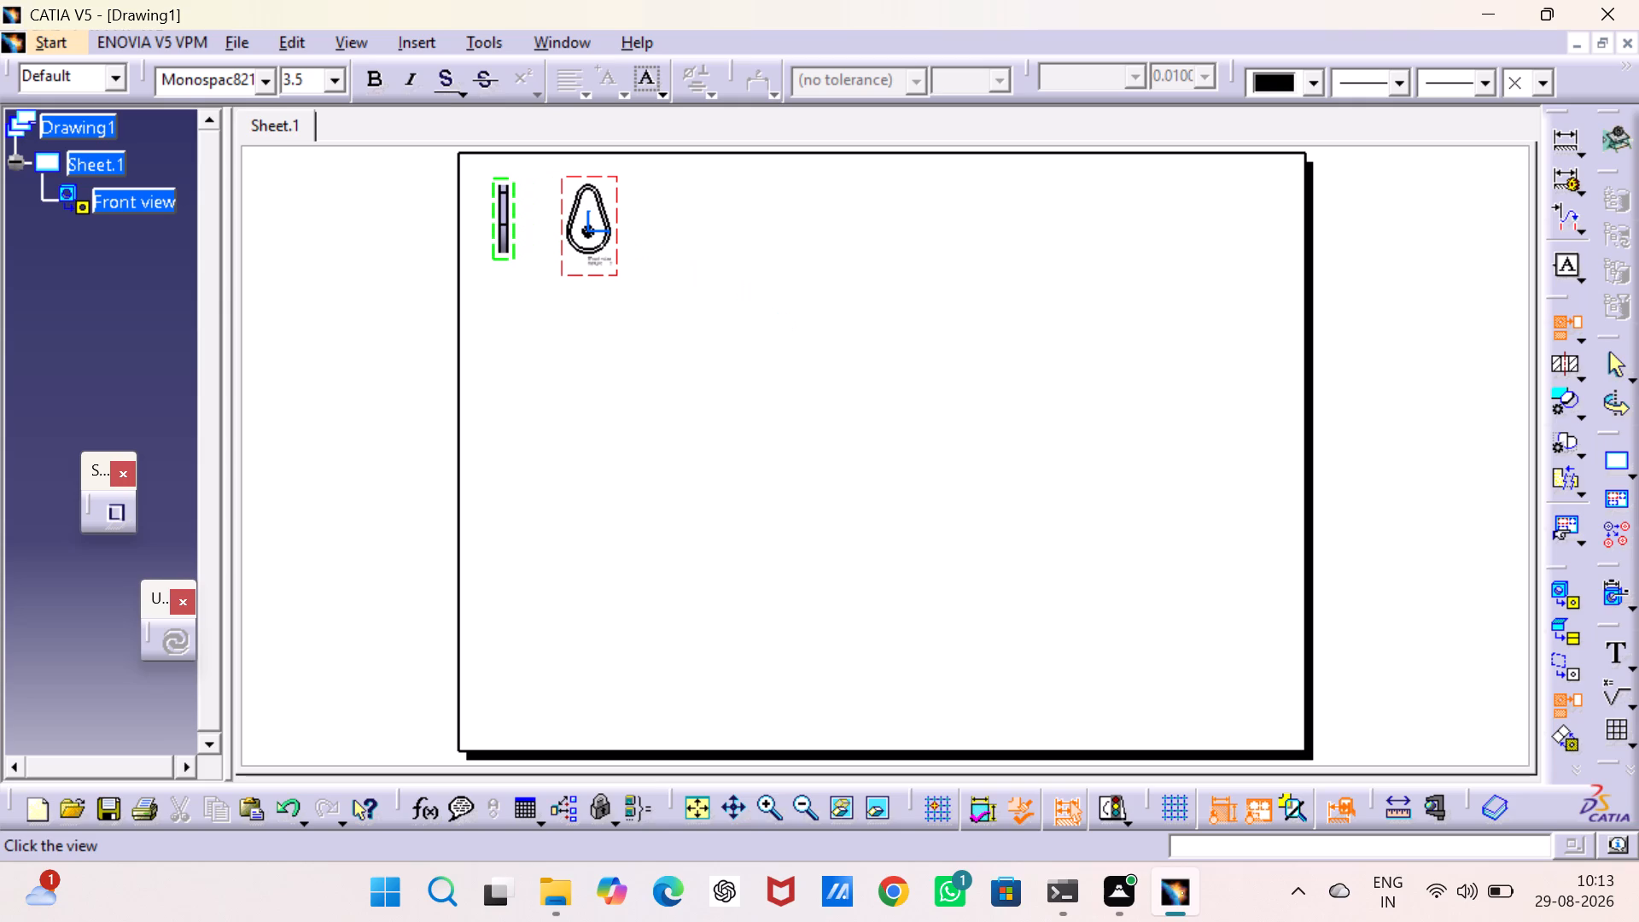
click(503, 224)
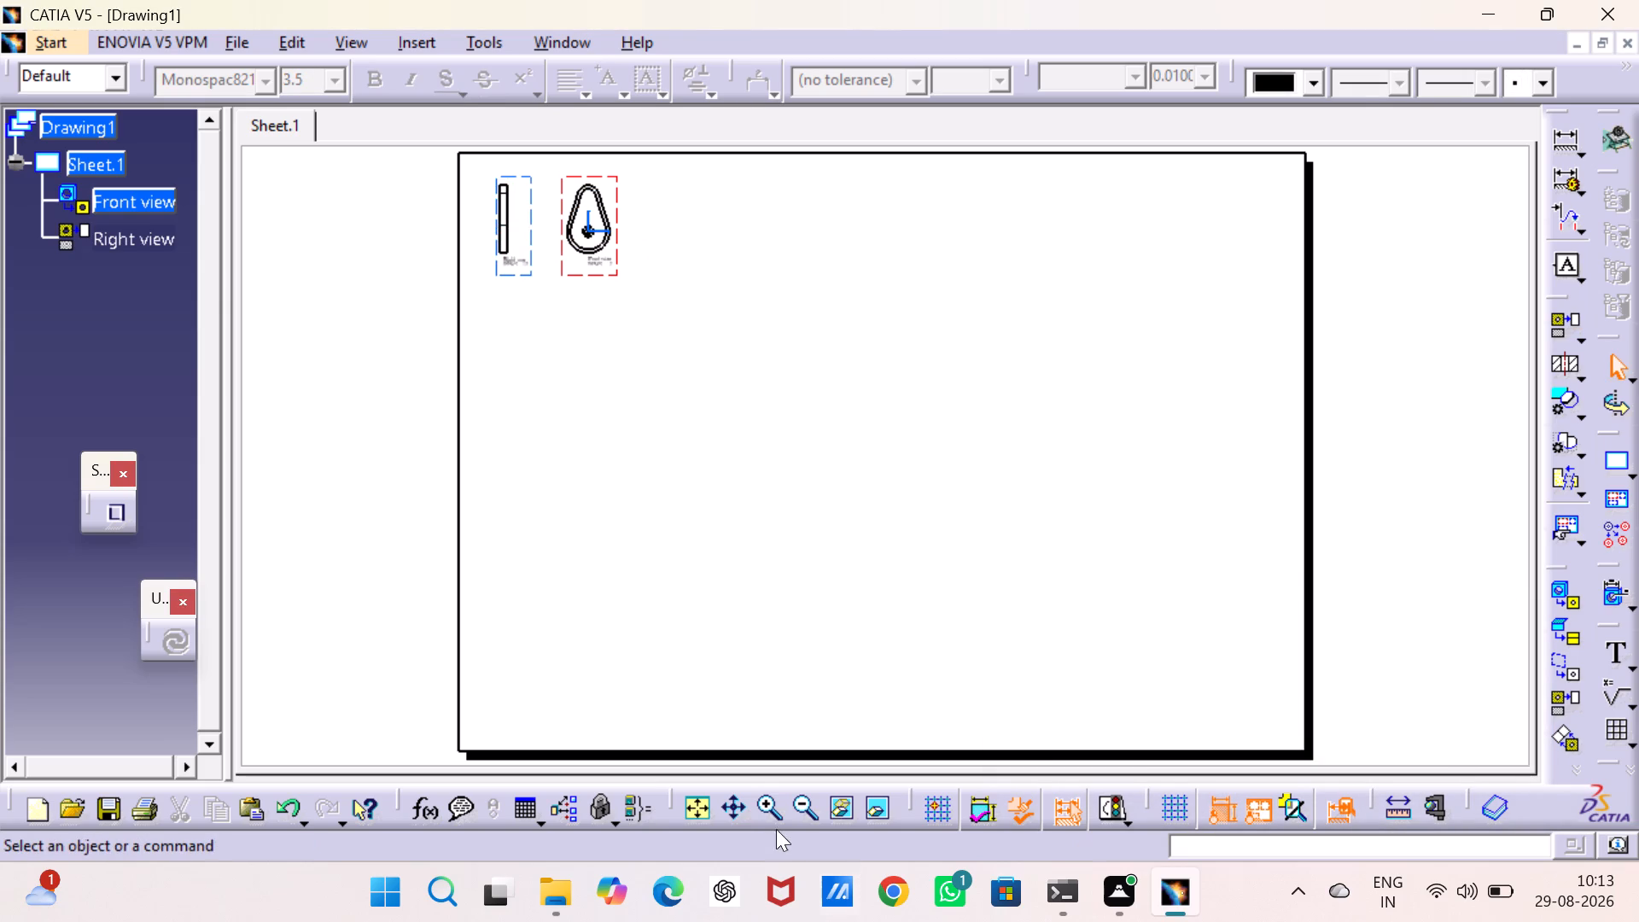
Move the cam's right view to the right-hand side of its front view.
triple_click(766, 802)
middle_drag(750, 591, 1076, 787)
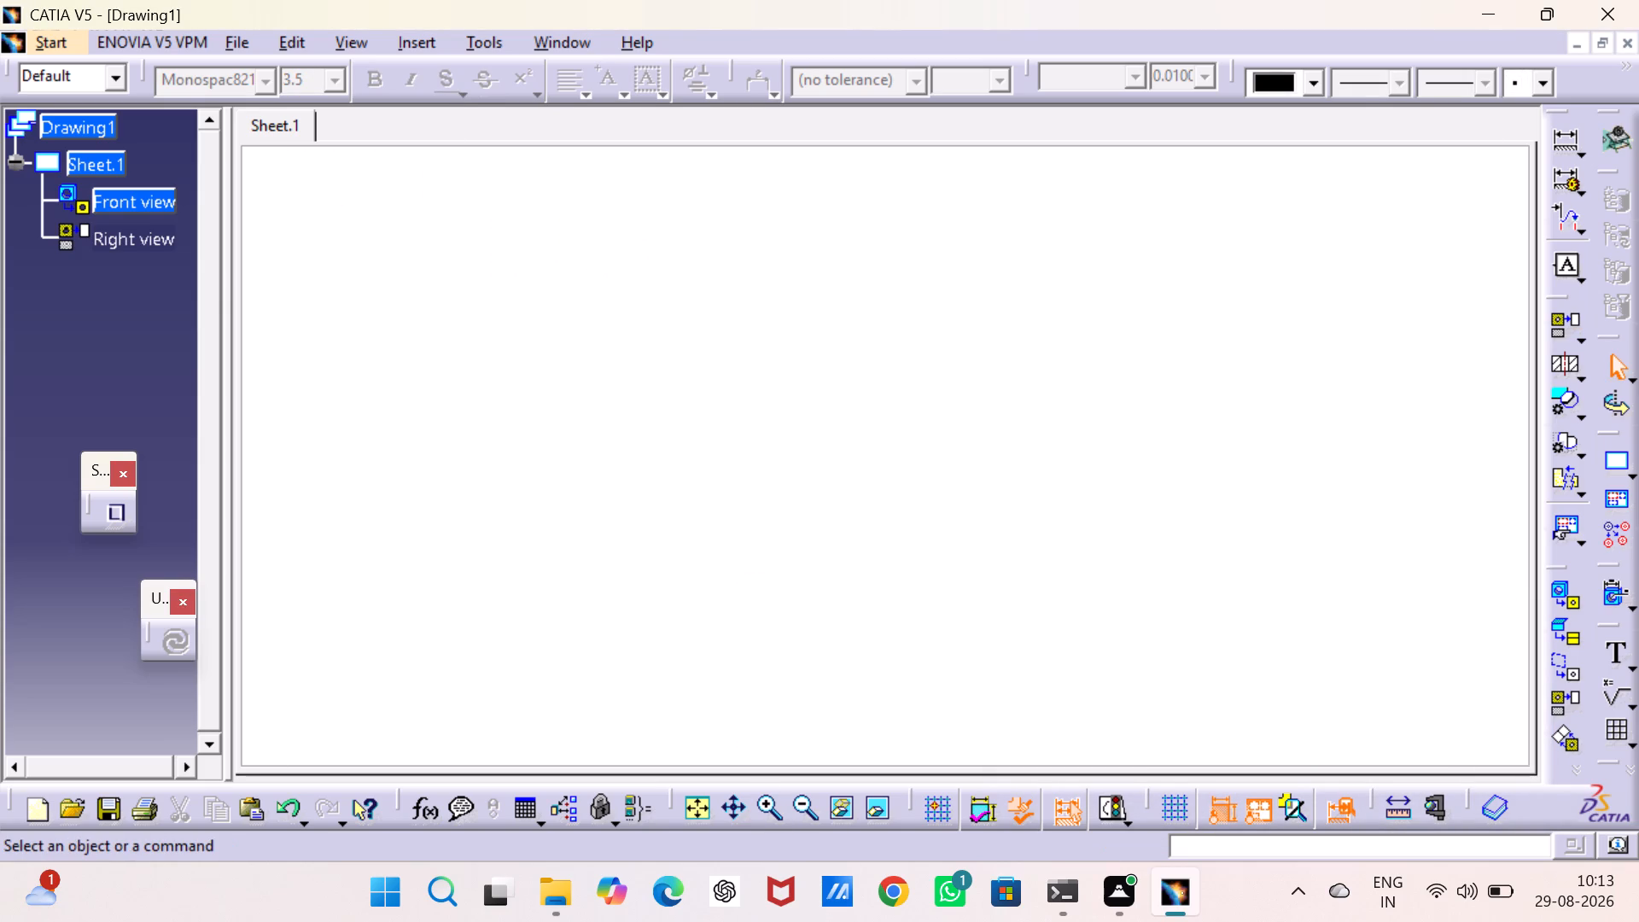
middle_drag(646, 443, 814, 563)
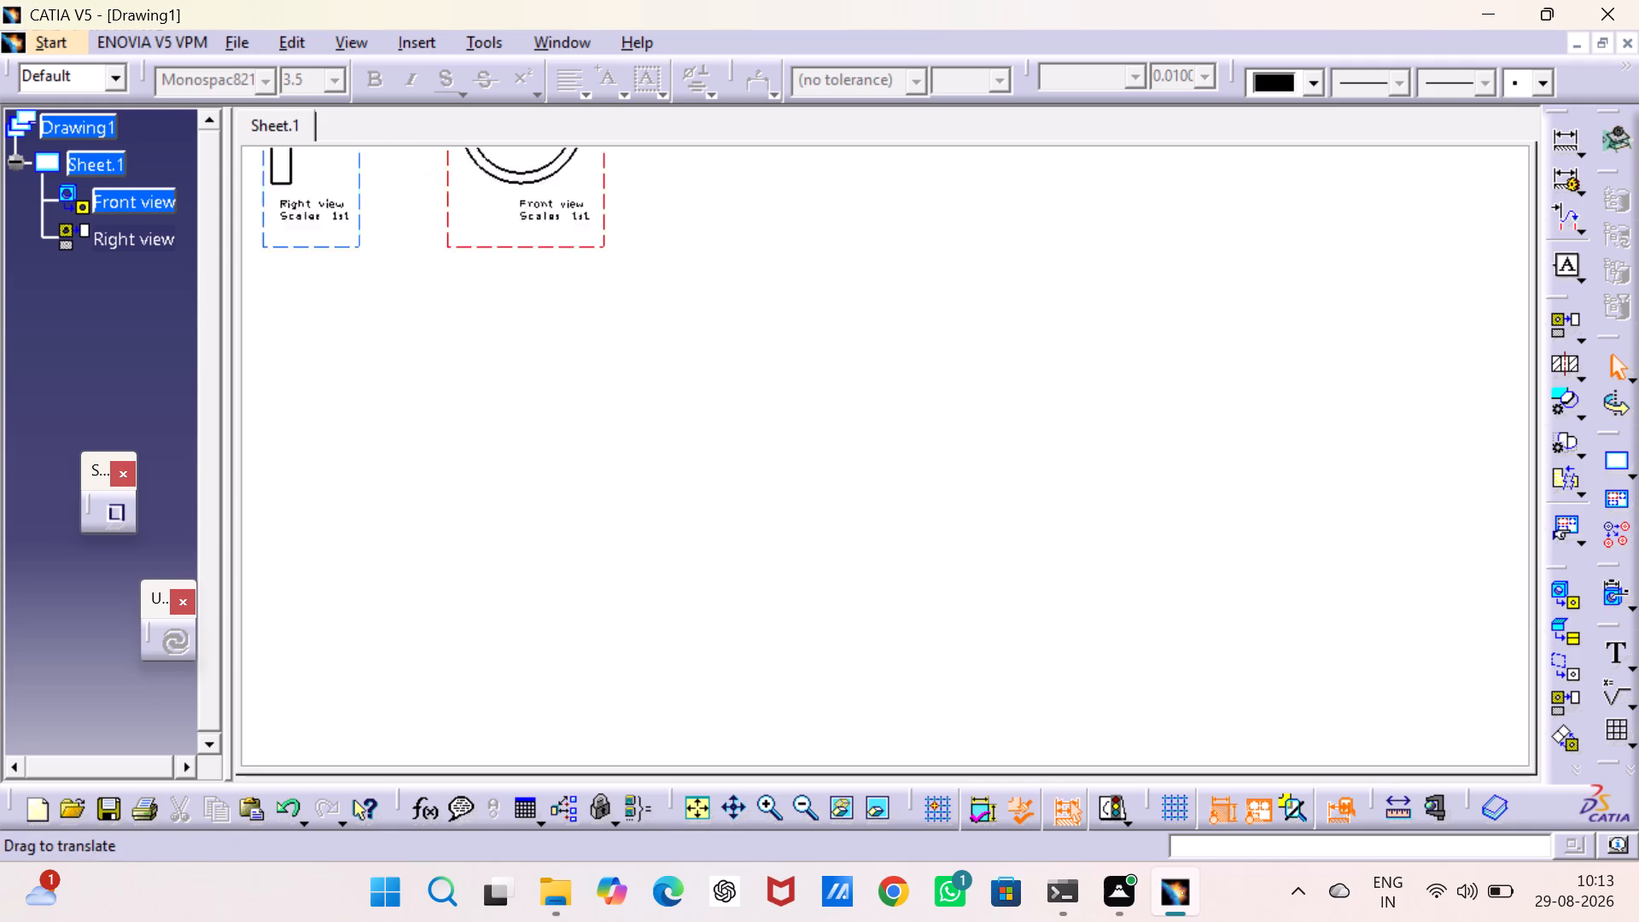
middle_drag(814, 563, 913, 631)
middle_drag(811, 500, 819, 639)
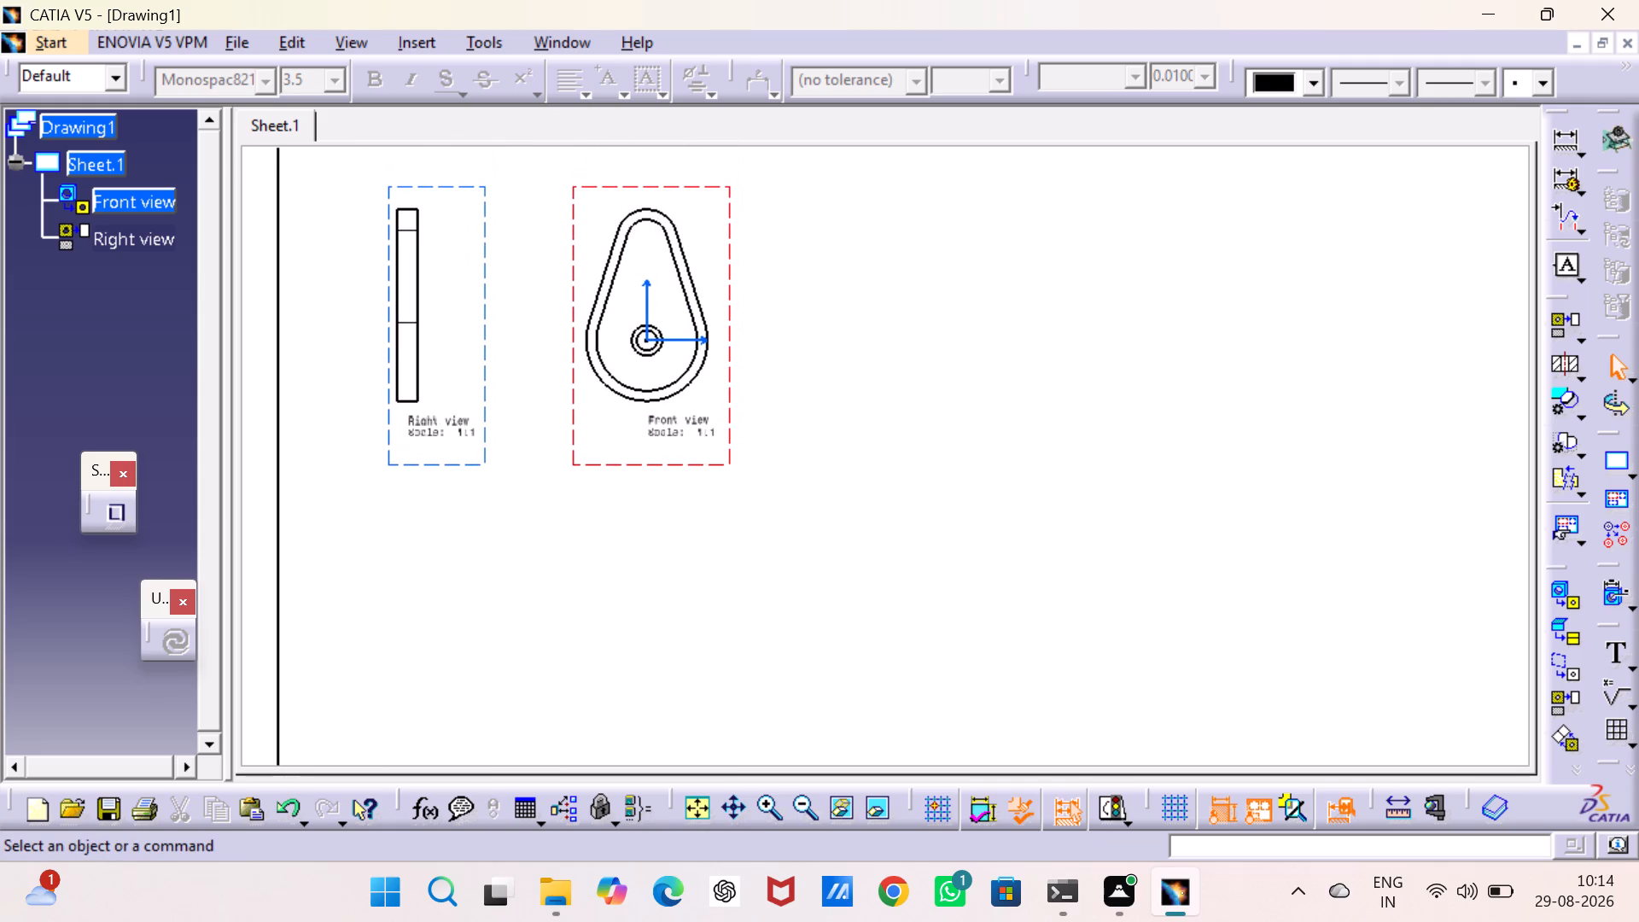
drag(486, 306, 773, 371)
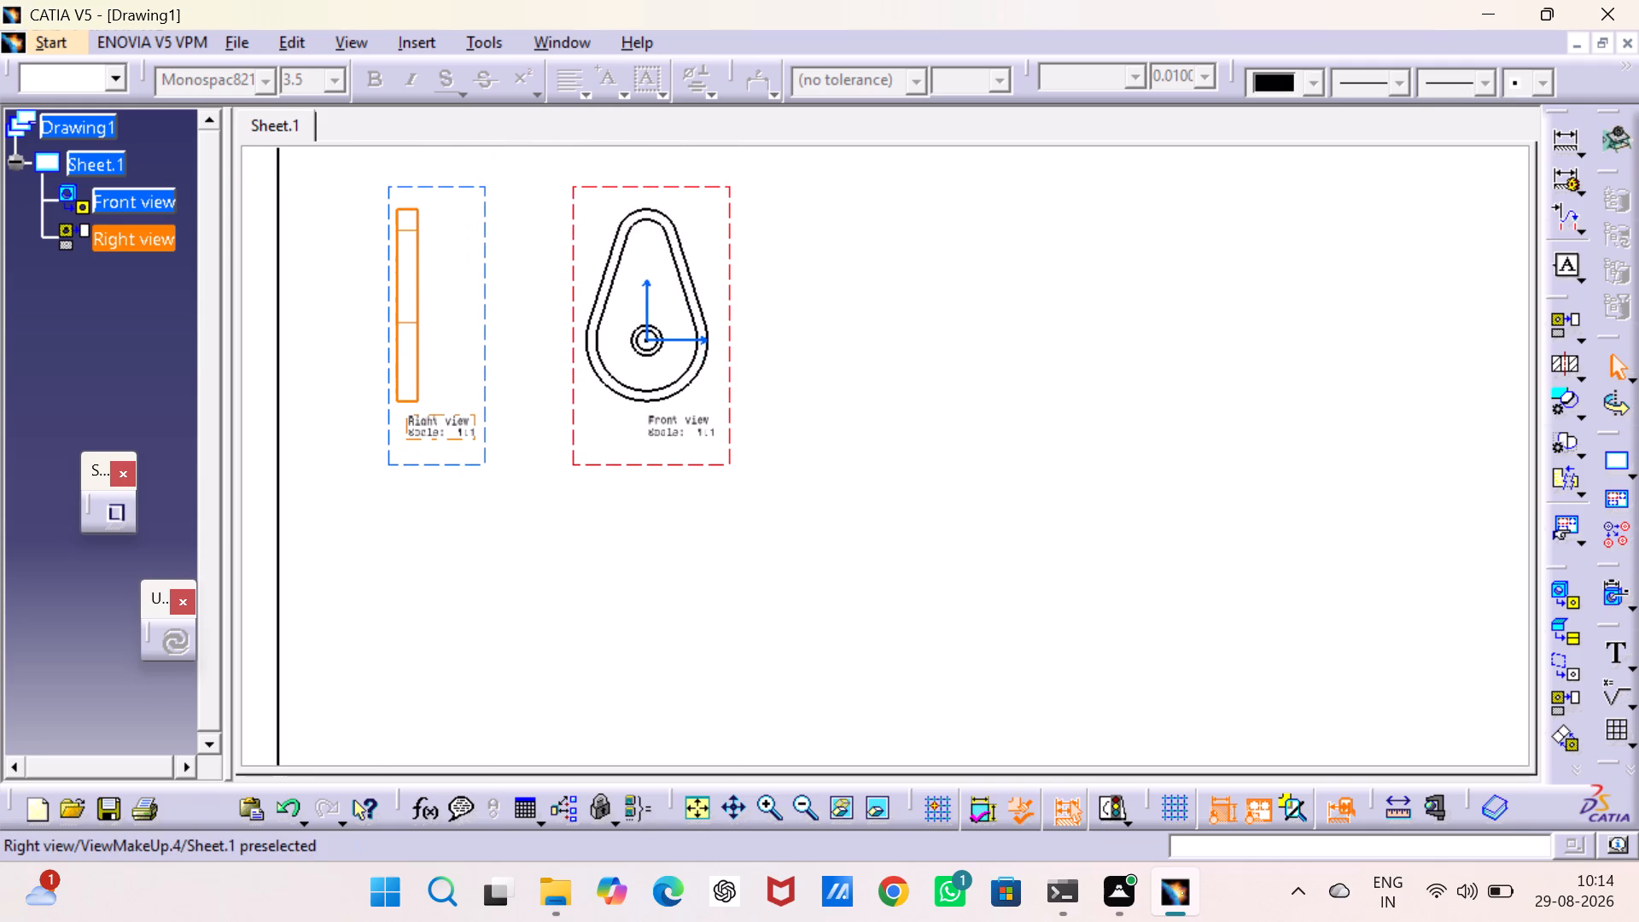
drag(773, 371, 838, 372)
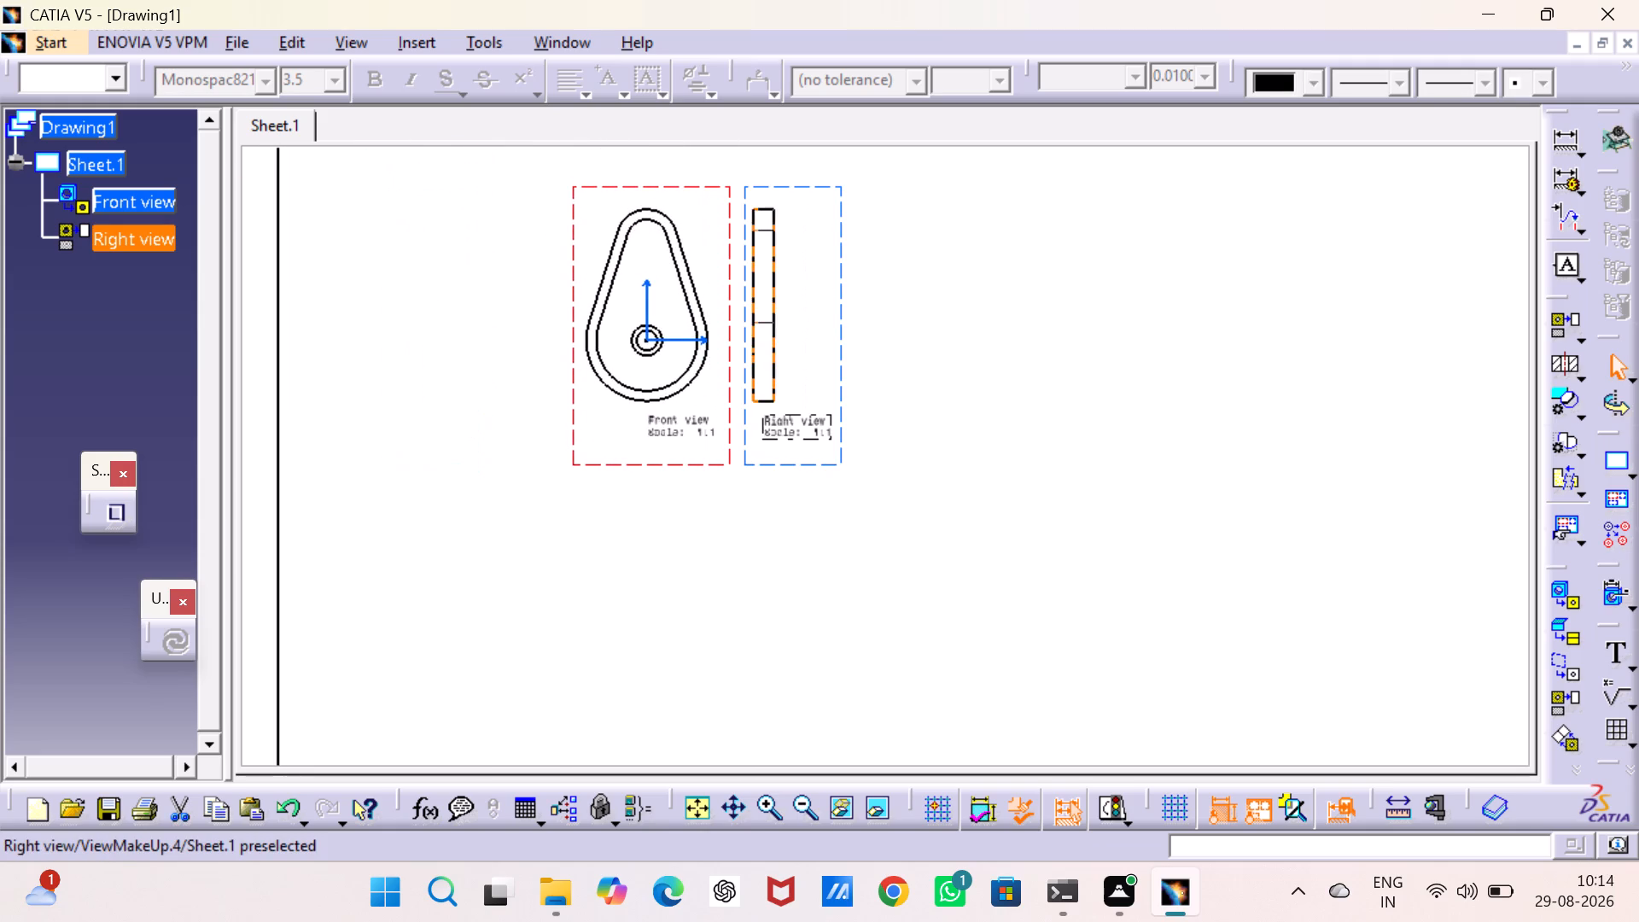
Move the cam's front view, together with its aligned right view, into the sheet's upper-left corner just inside the border.
drag(571, 312, 356, 319)
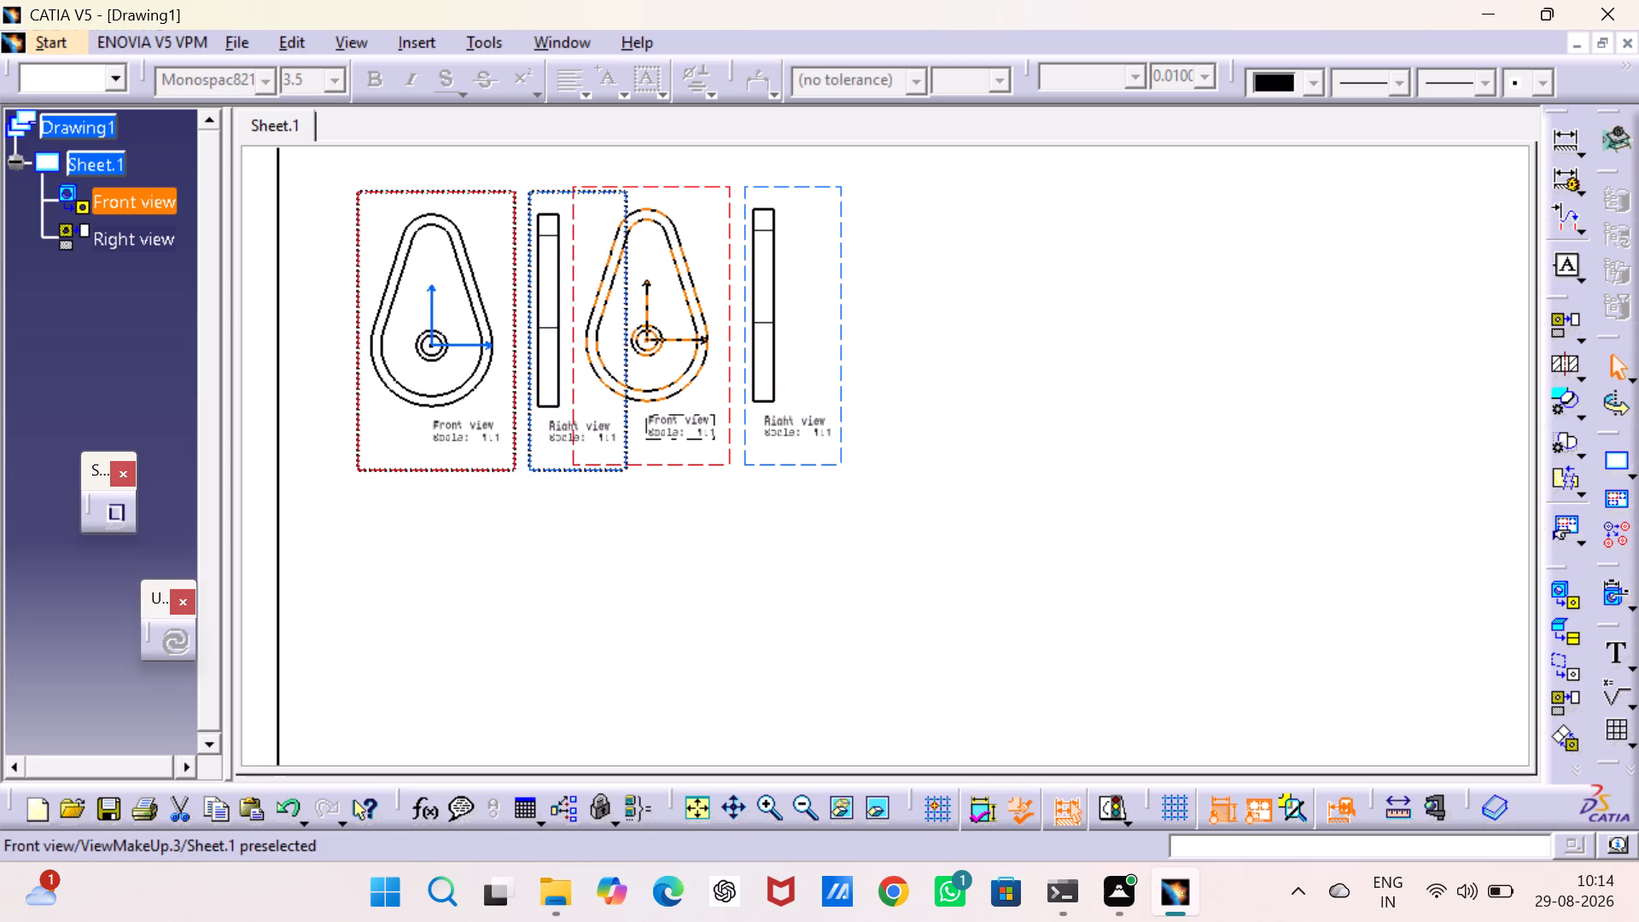
drag(356, 319, 290, 310)
middle_drag(514, 482, 543, 524)
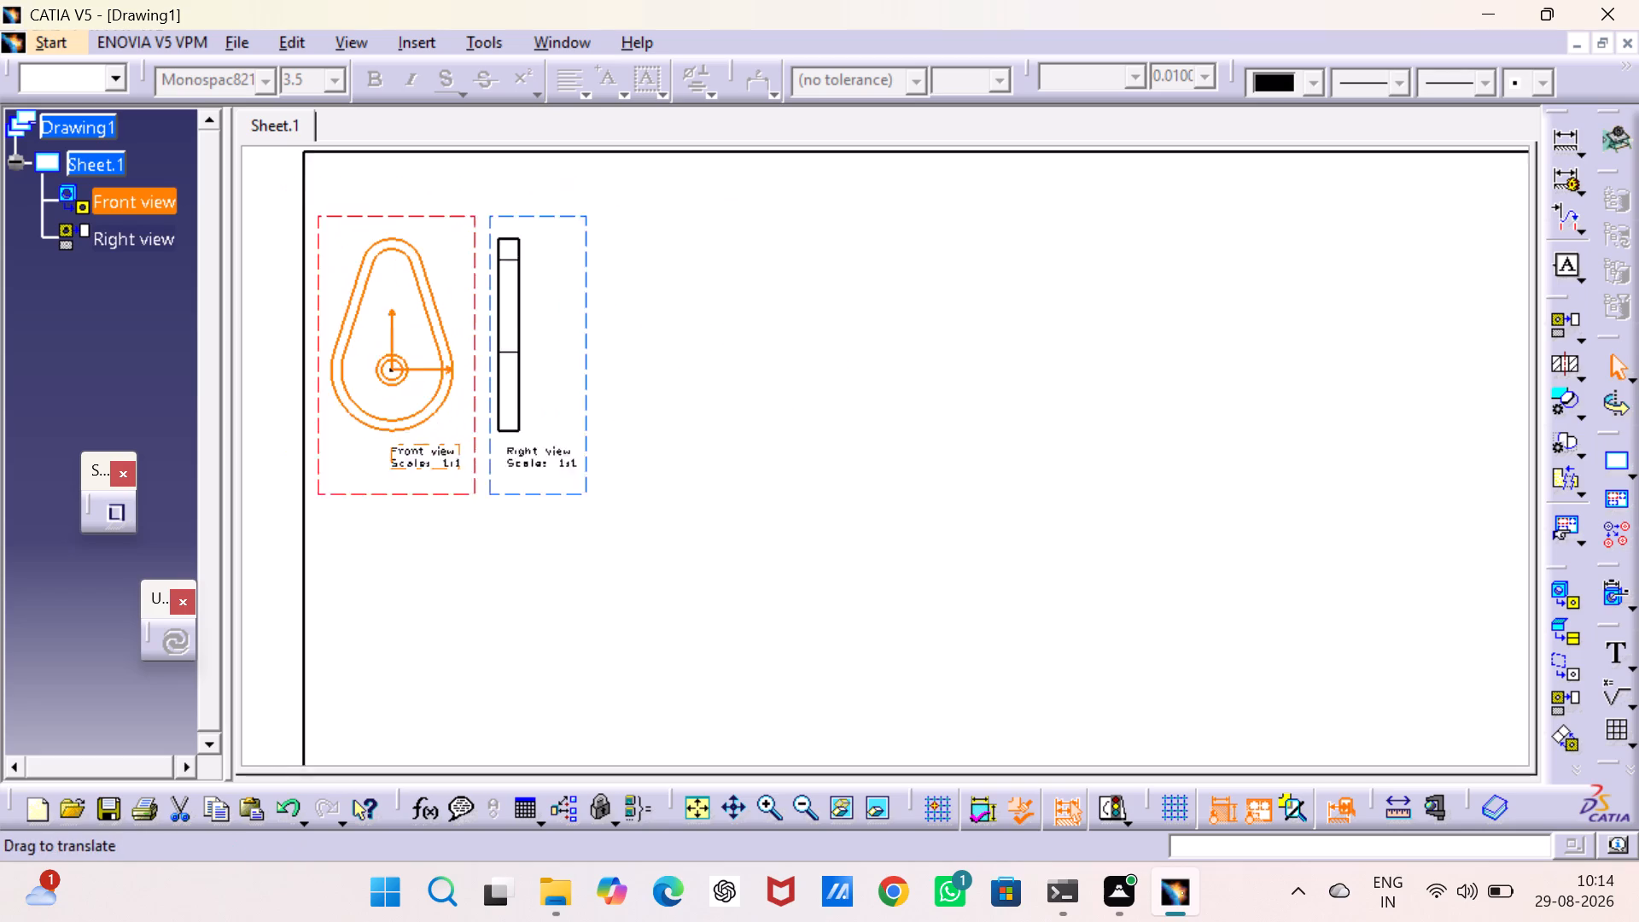
middle_drag(543, 524, 555, 583)
drag(473, 279, 471, 236)
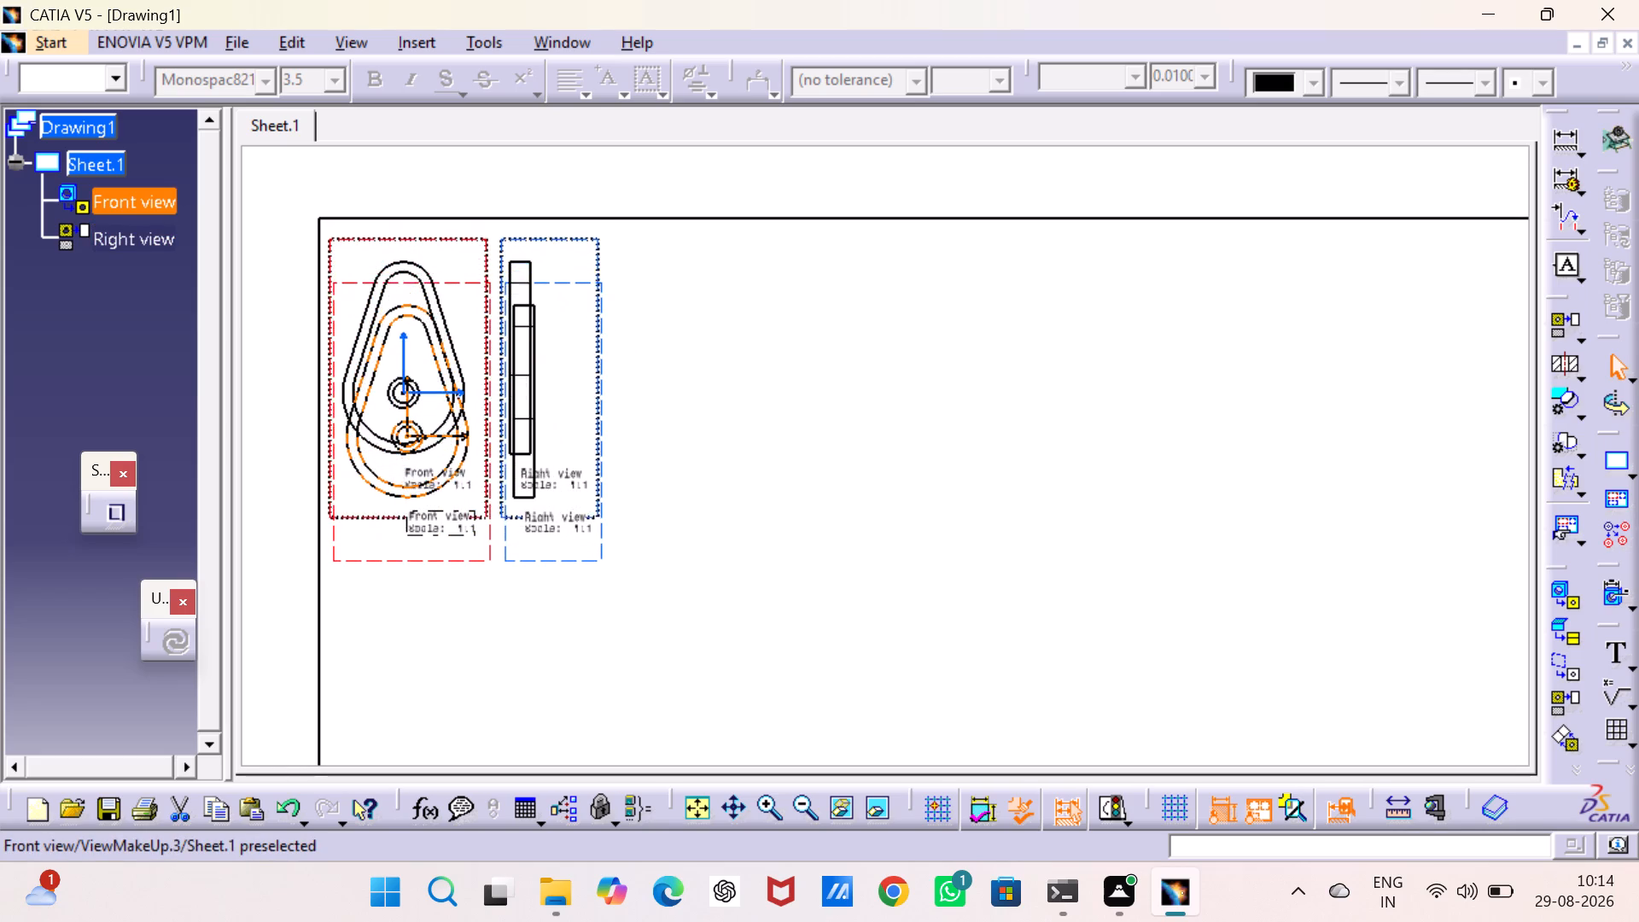
drag(471, 236, 460, 218)
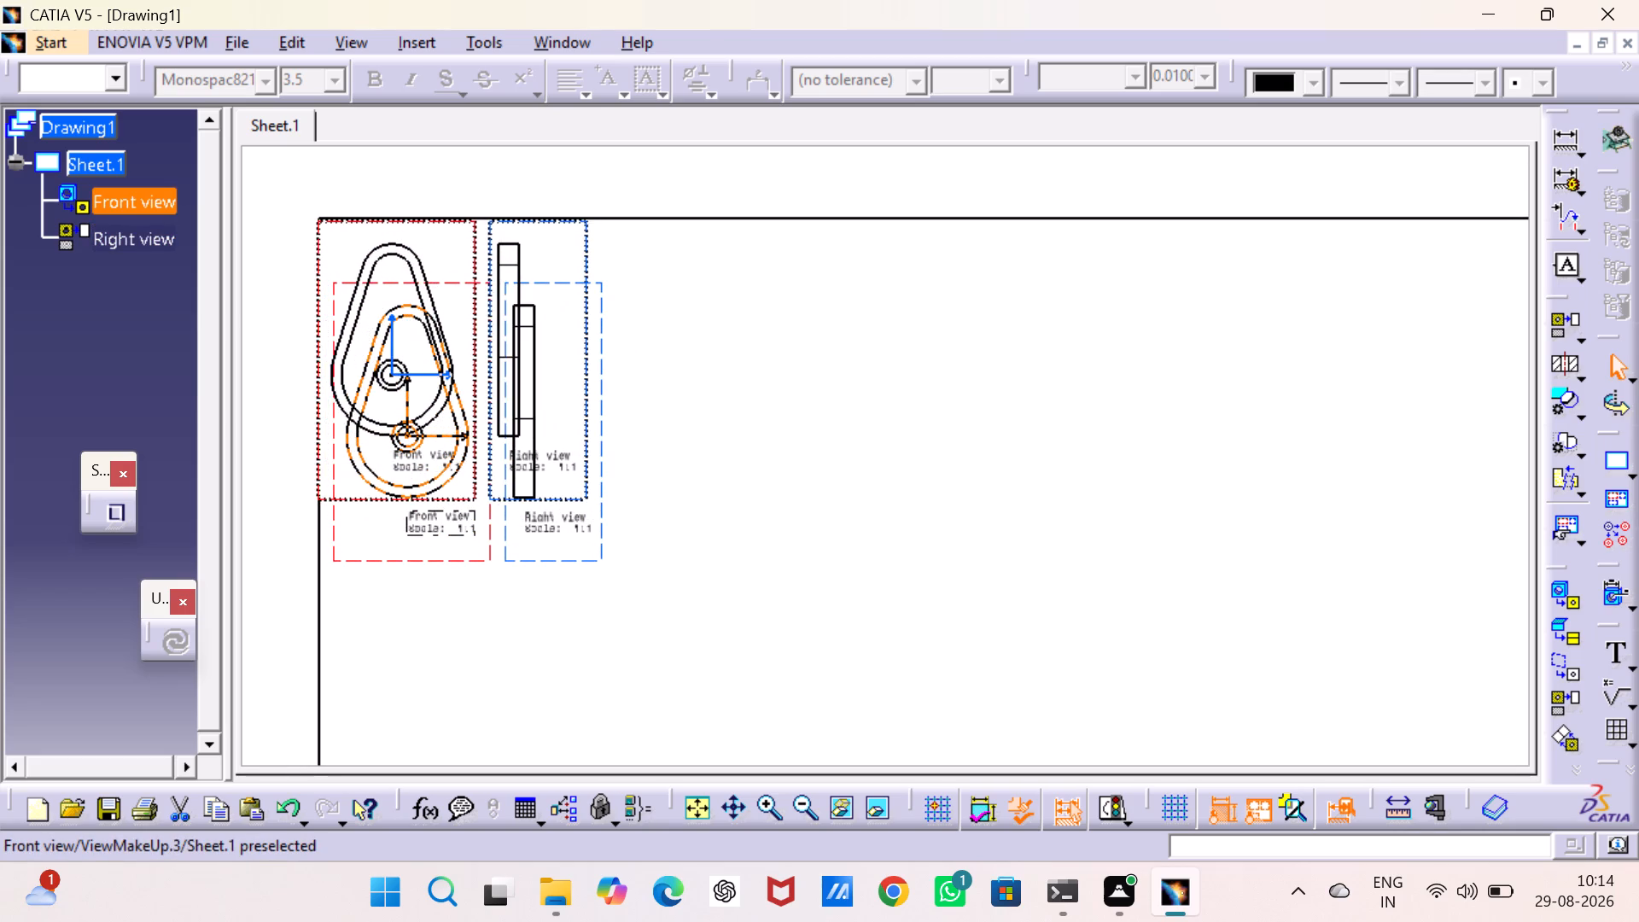
drag(460, 218, 464, 218)
click(782, 420)
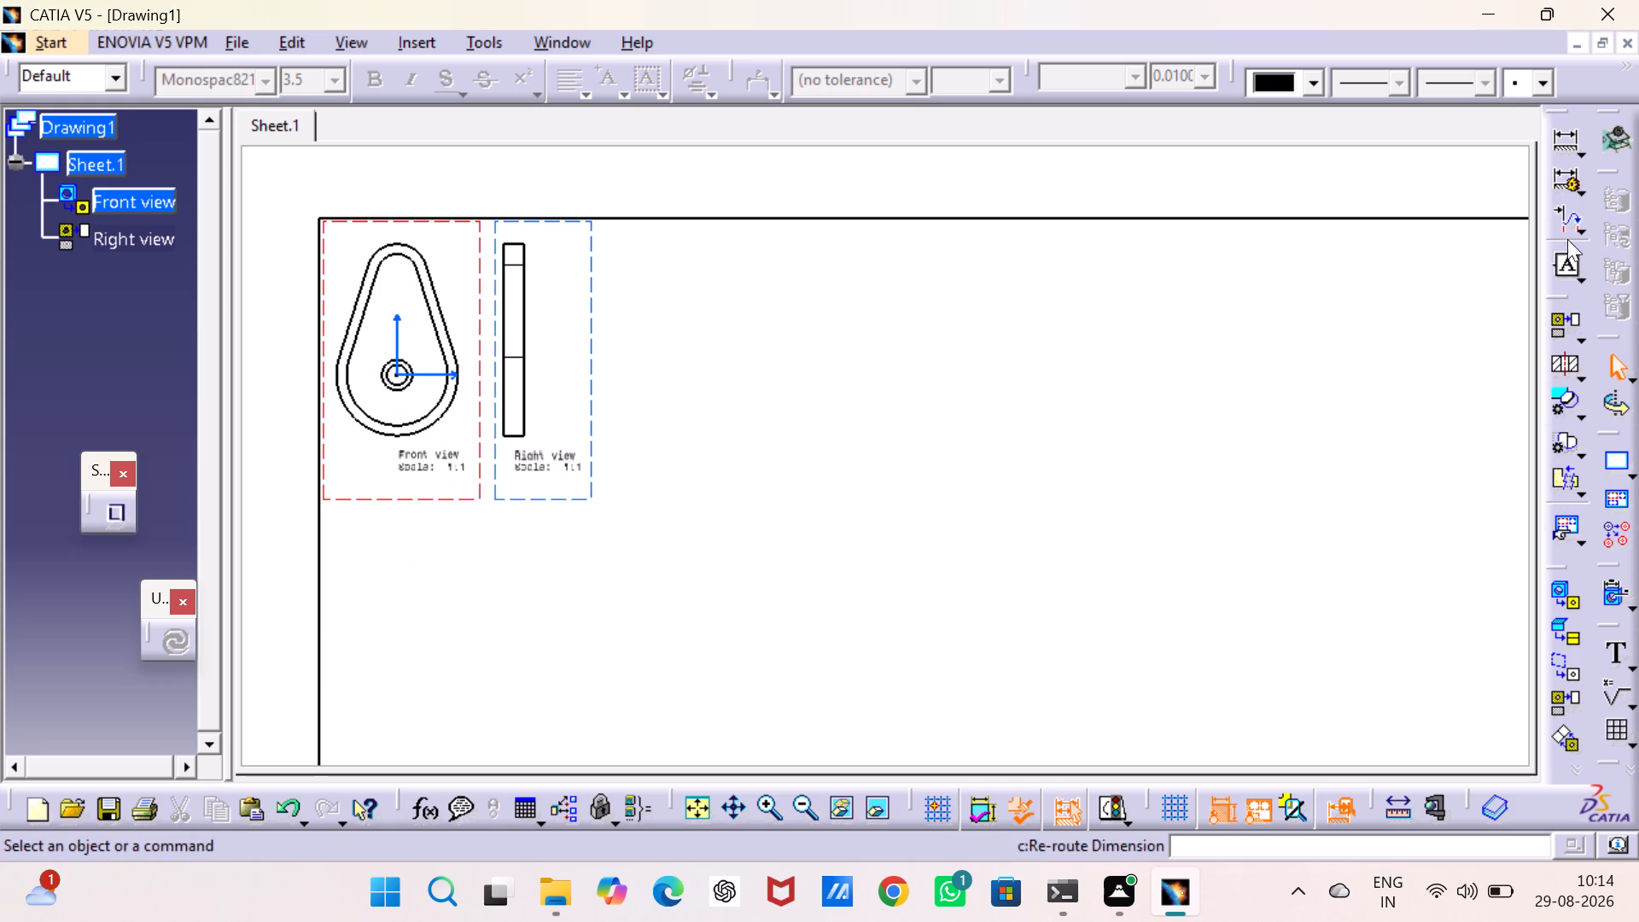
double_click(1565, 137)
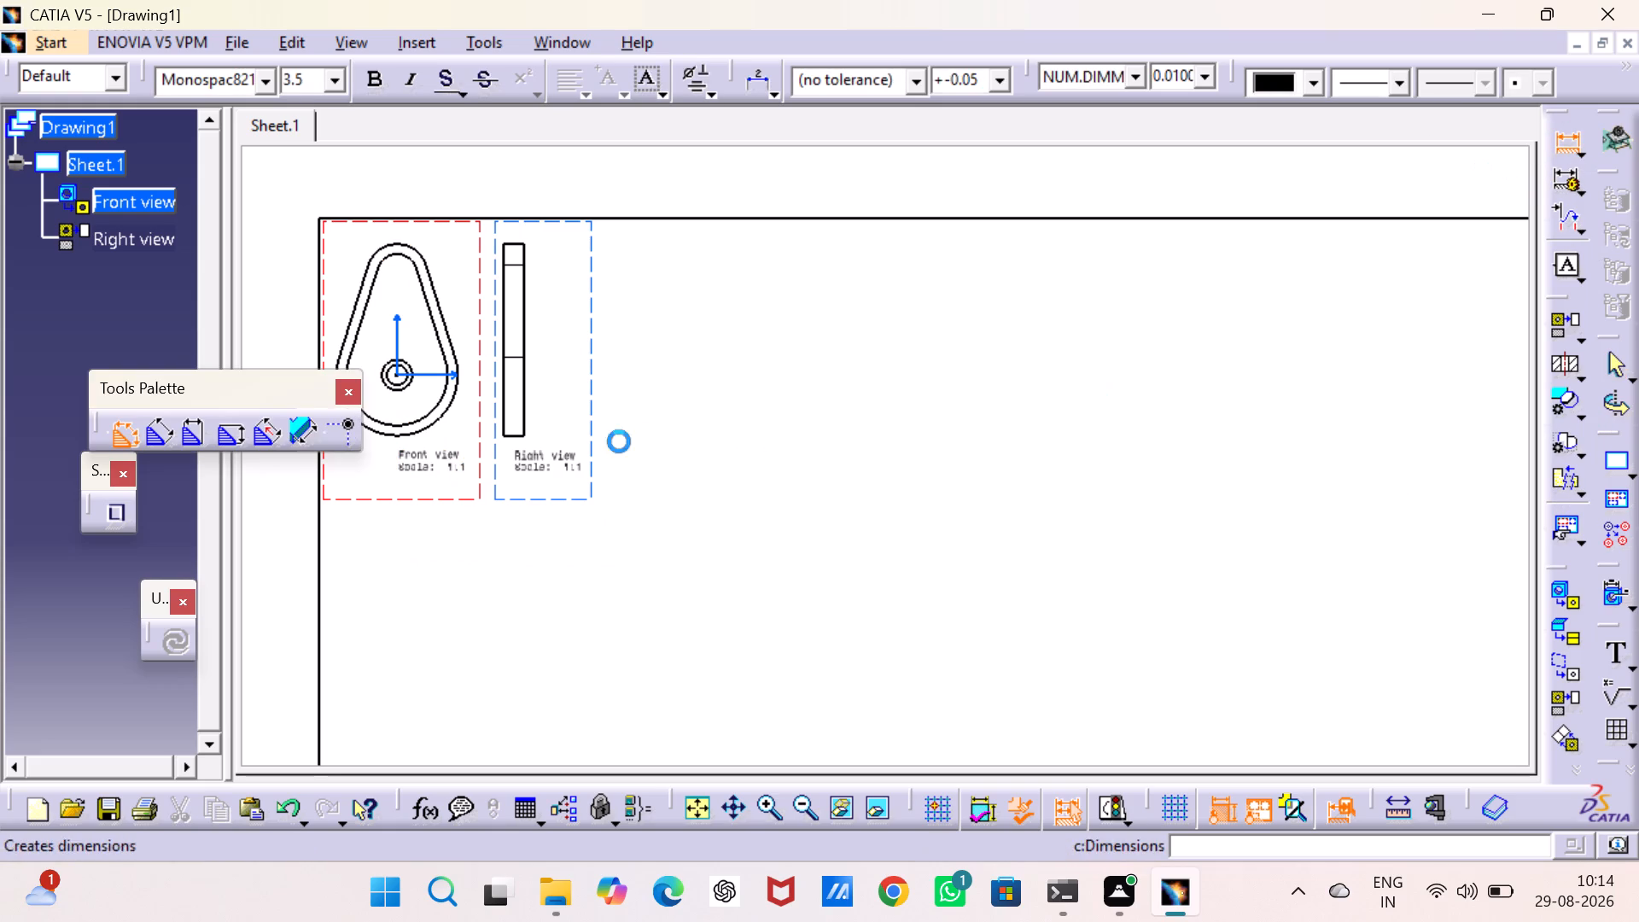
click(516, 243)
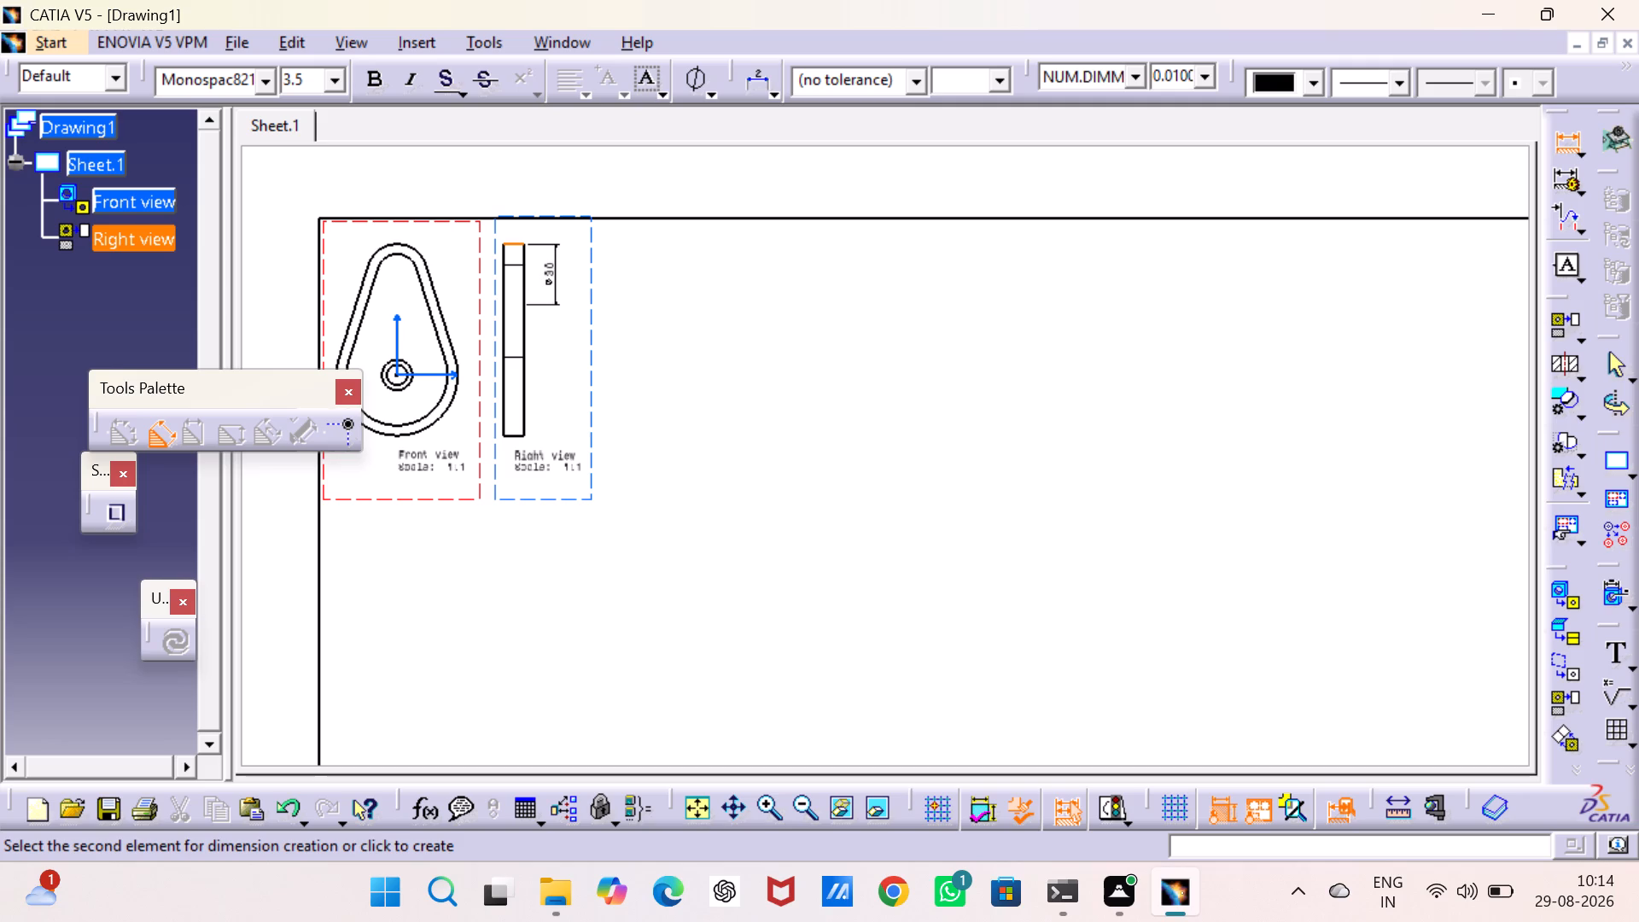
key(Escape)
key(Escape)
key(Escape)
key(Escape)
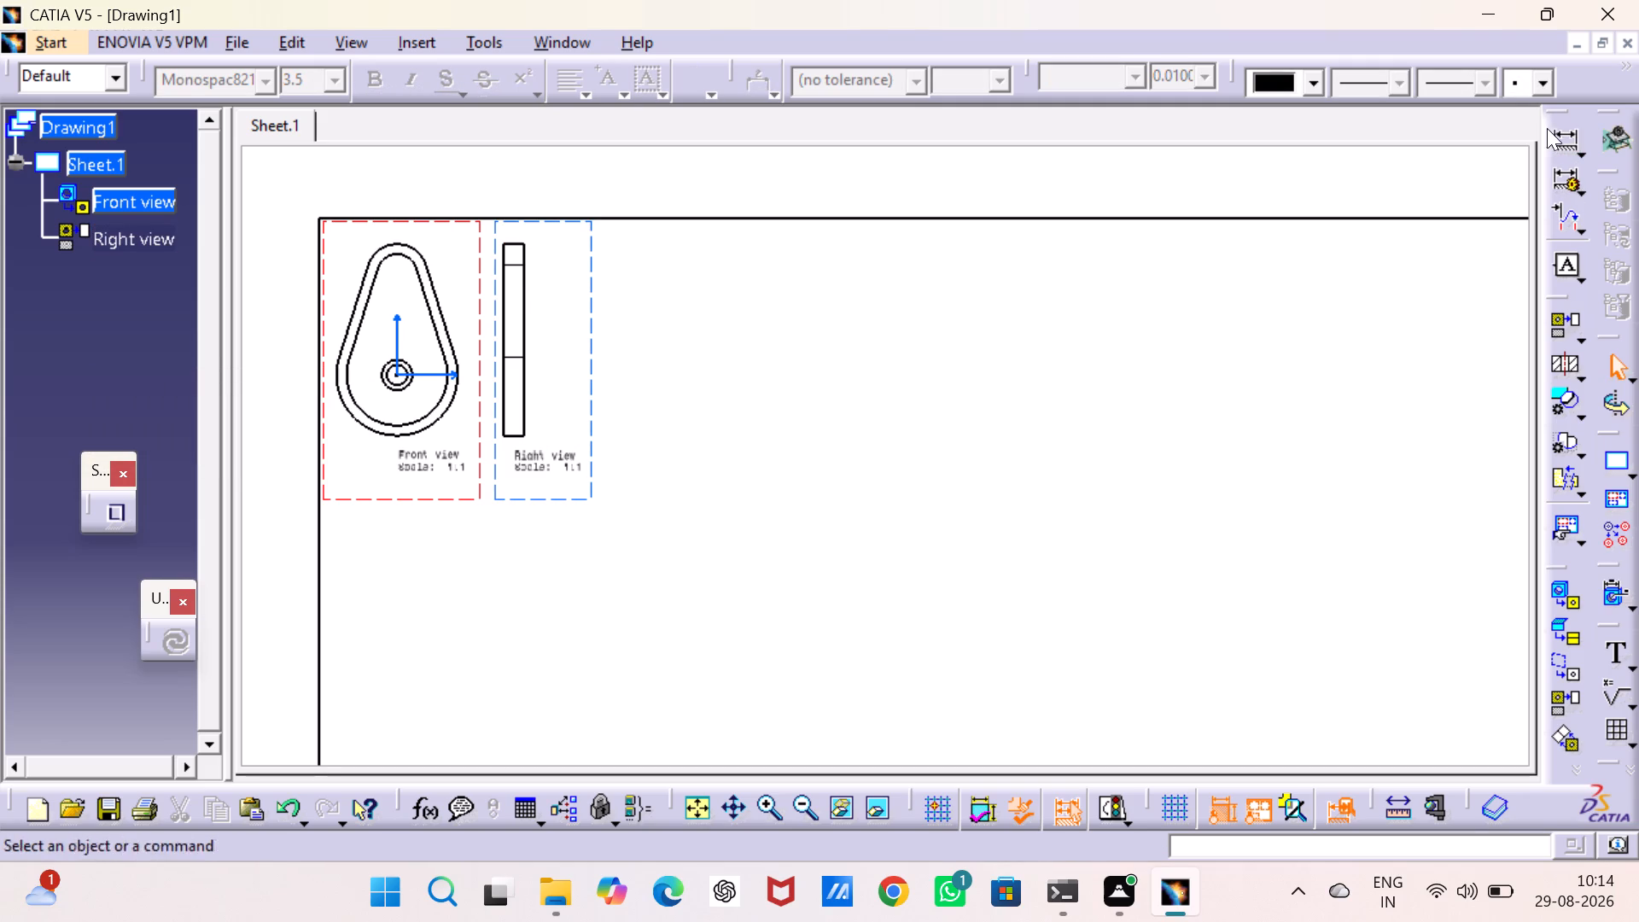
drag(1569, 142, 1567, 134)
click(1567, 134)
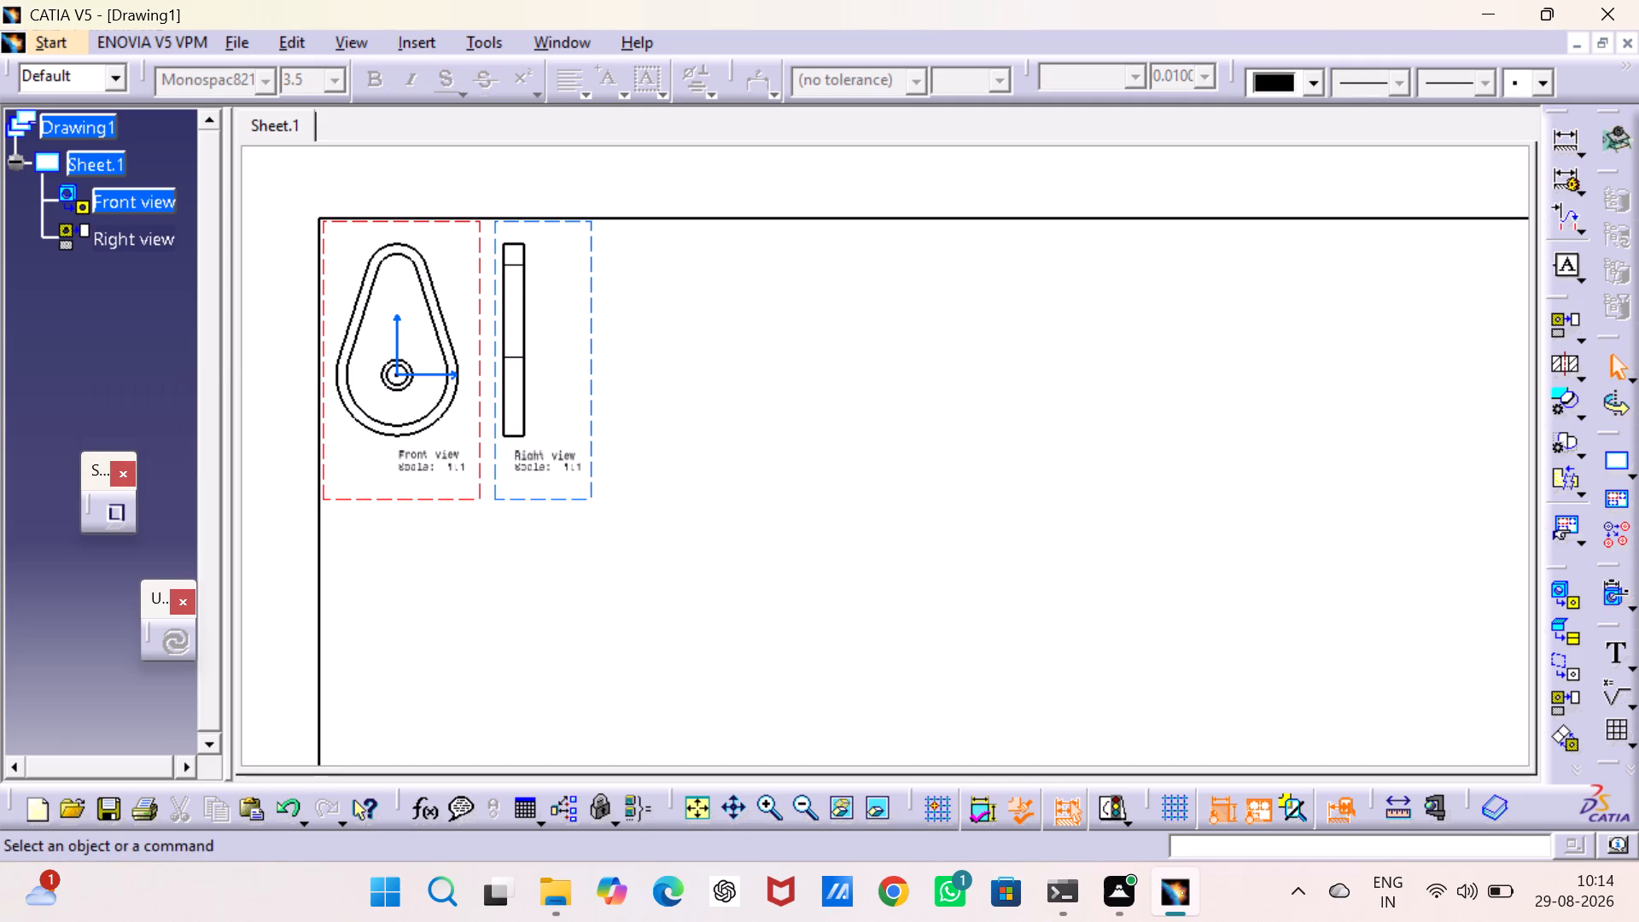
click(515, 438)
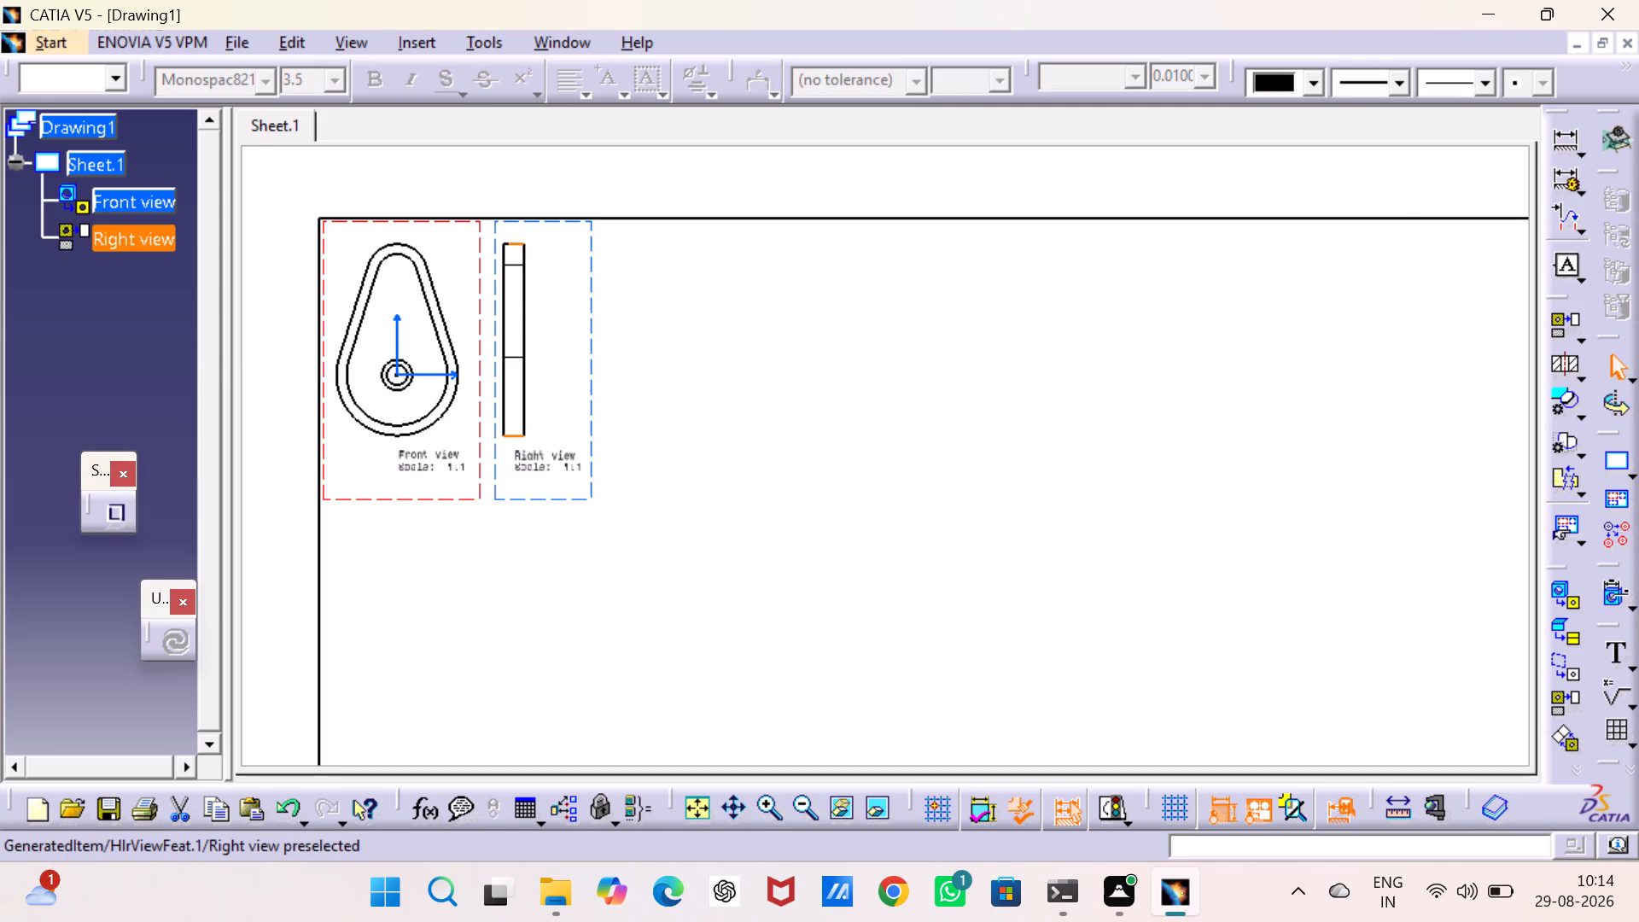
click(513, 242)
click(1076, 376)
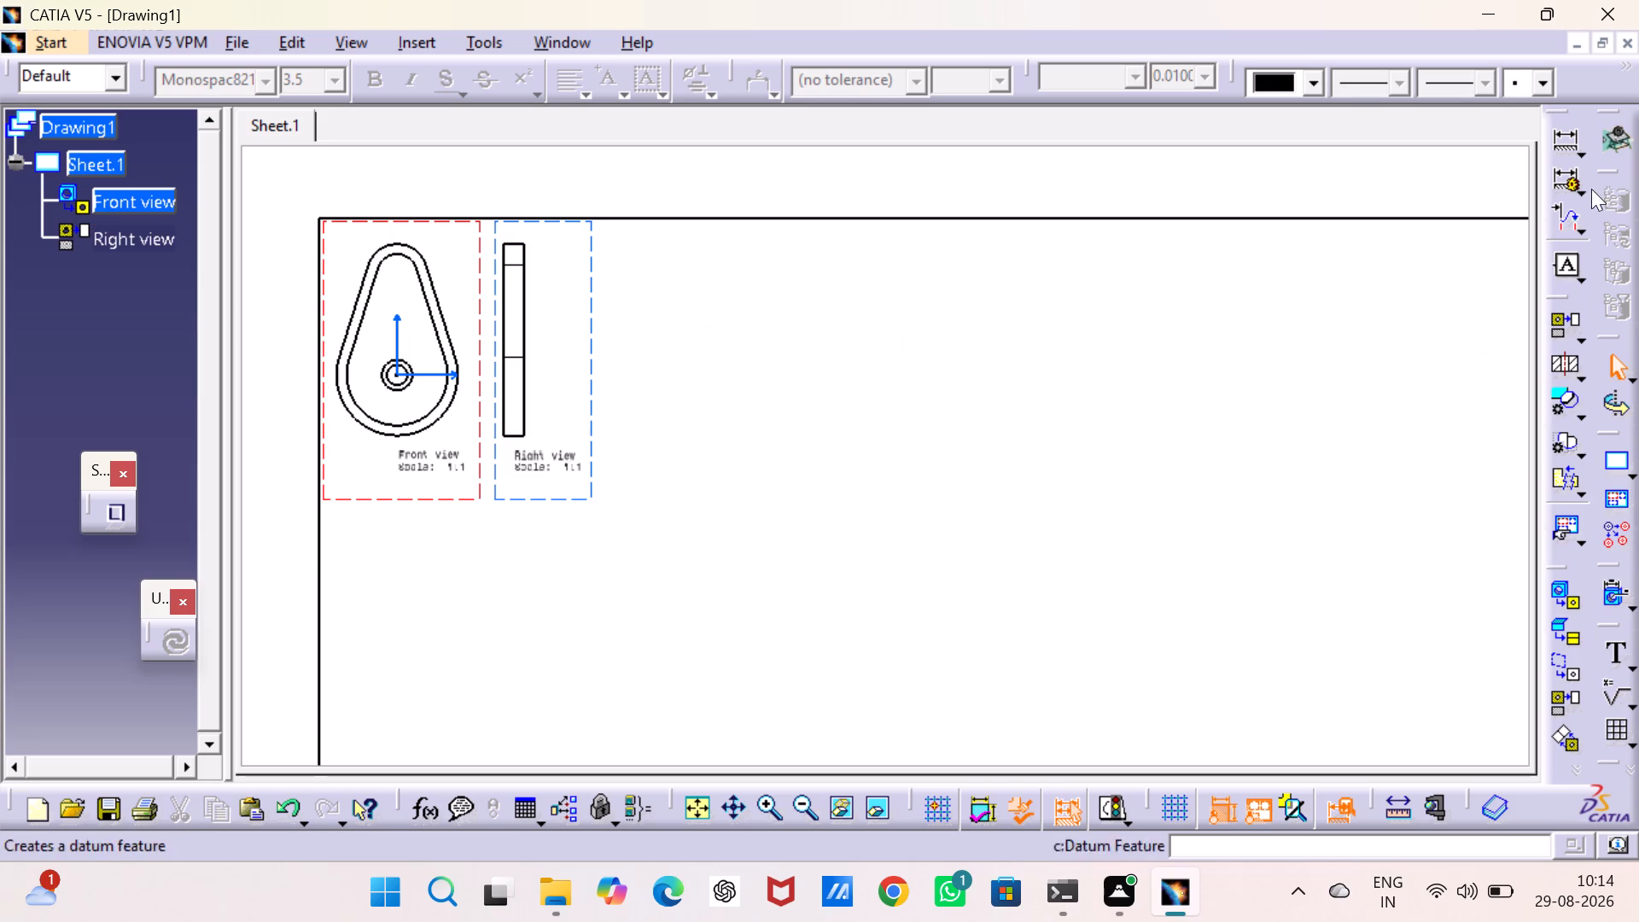
Dimension the cam's overall height between the top and bottom edges in the right view, placing it beside the profile's right side.
double_click(1564, 137)
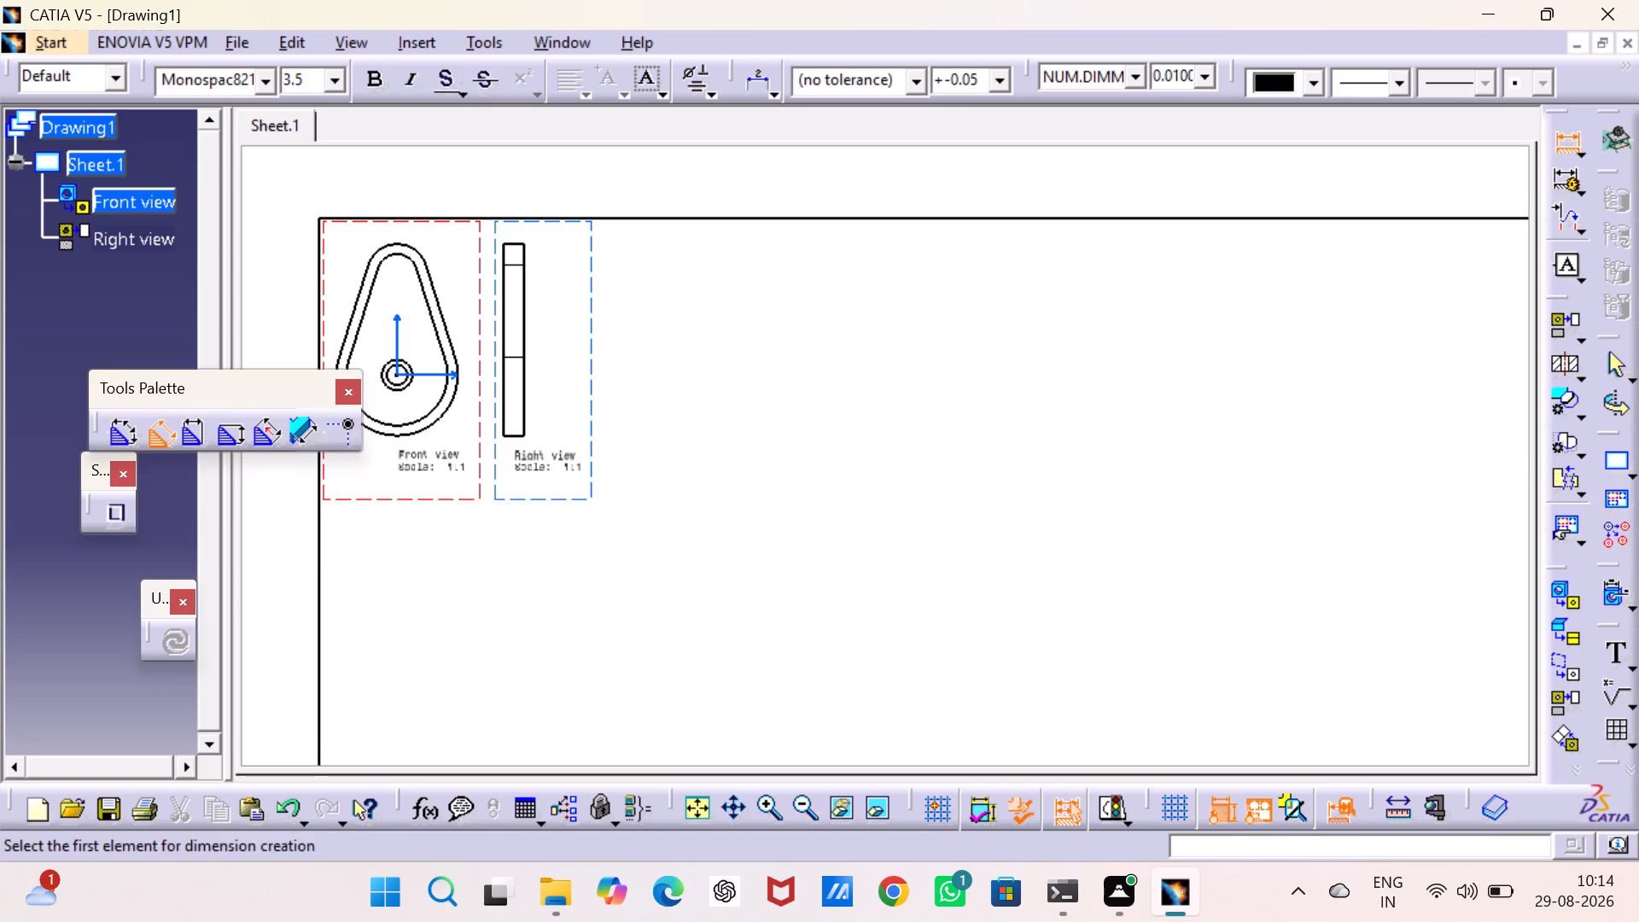
click(515, 435)
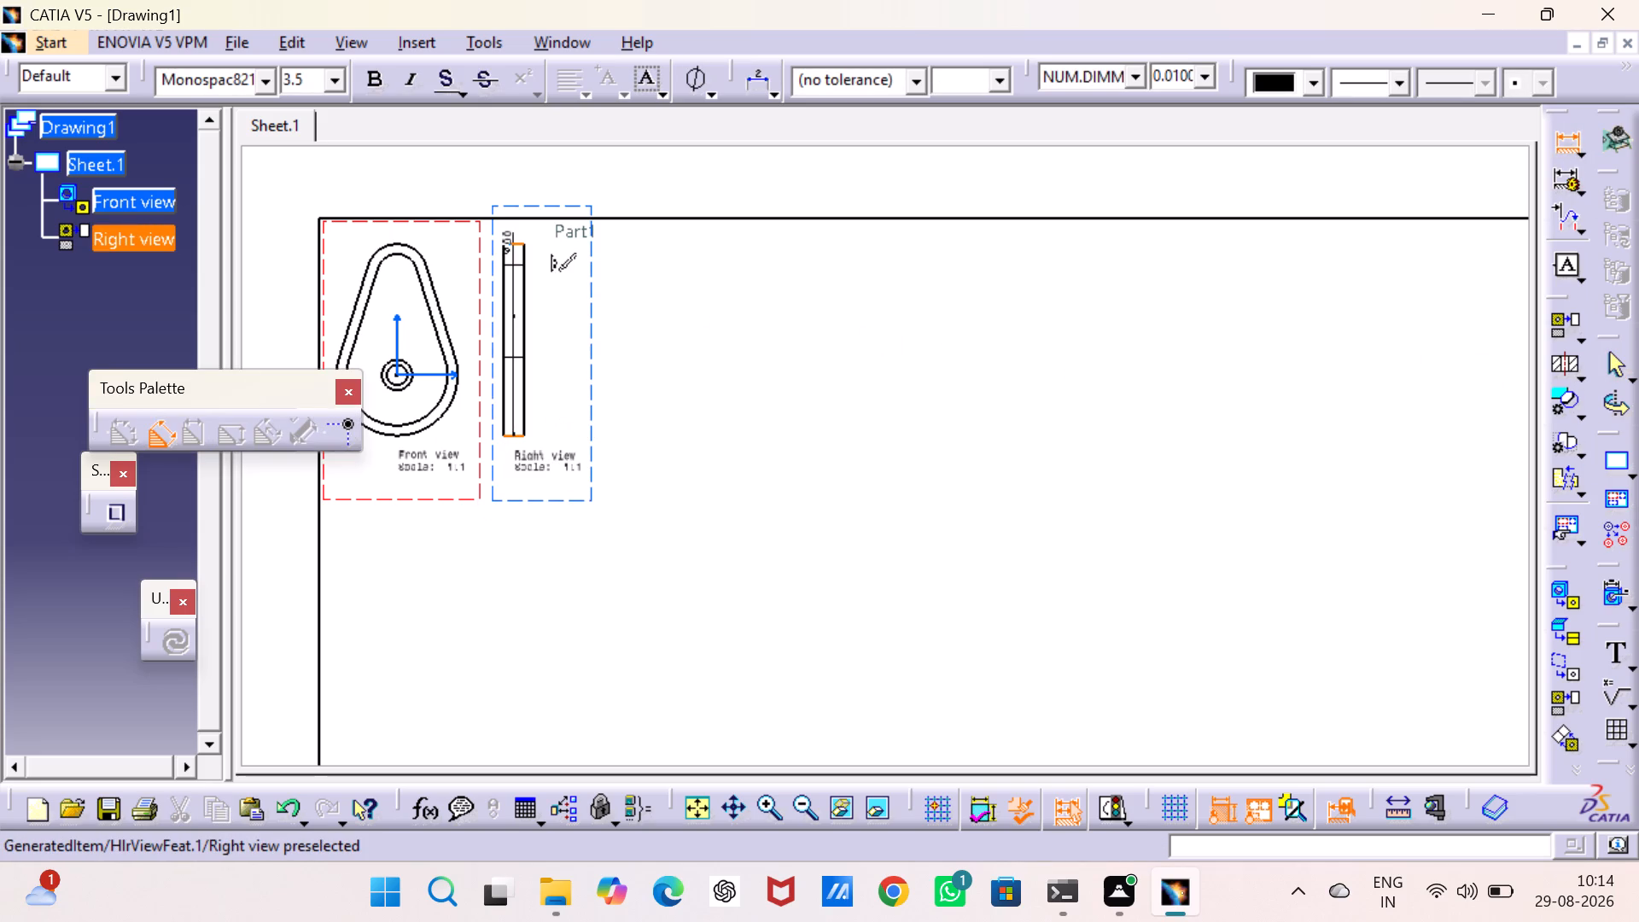
click(513, 242)
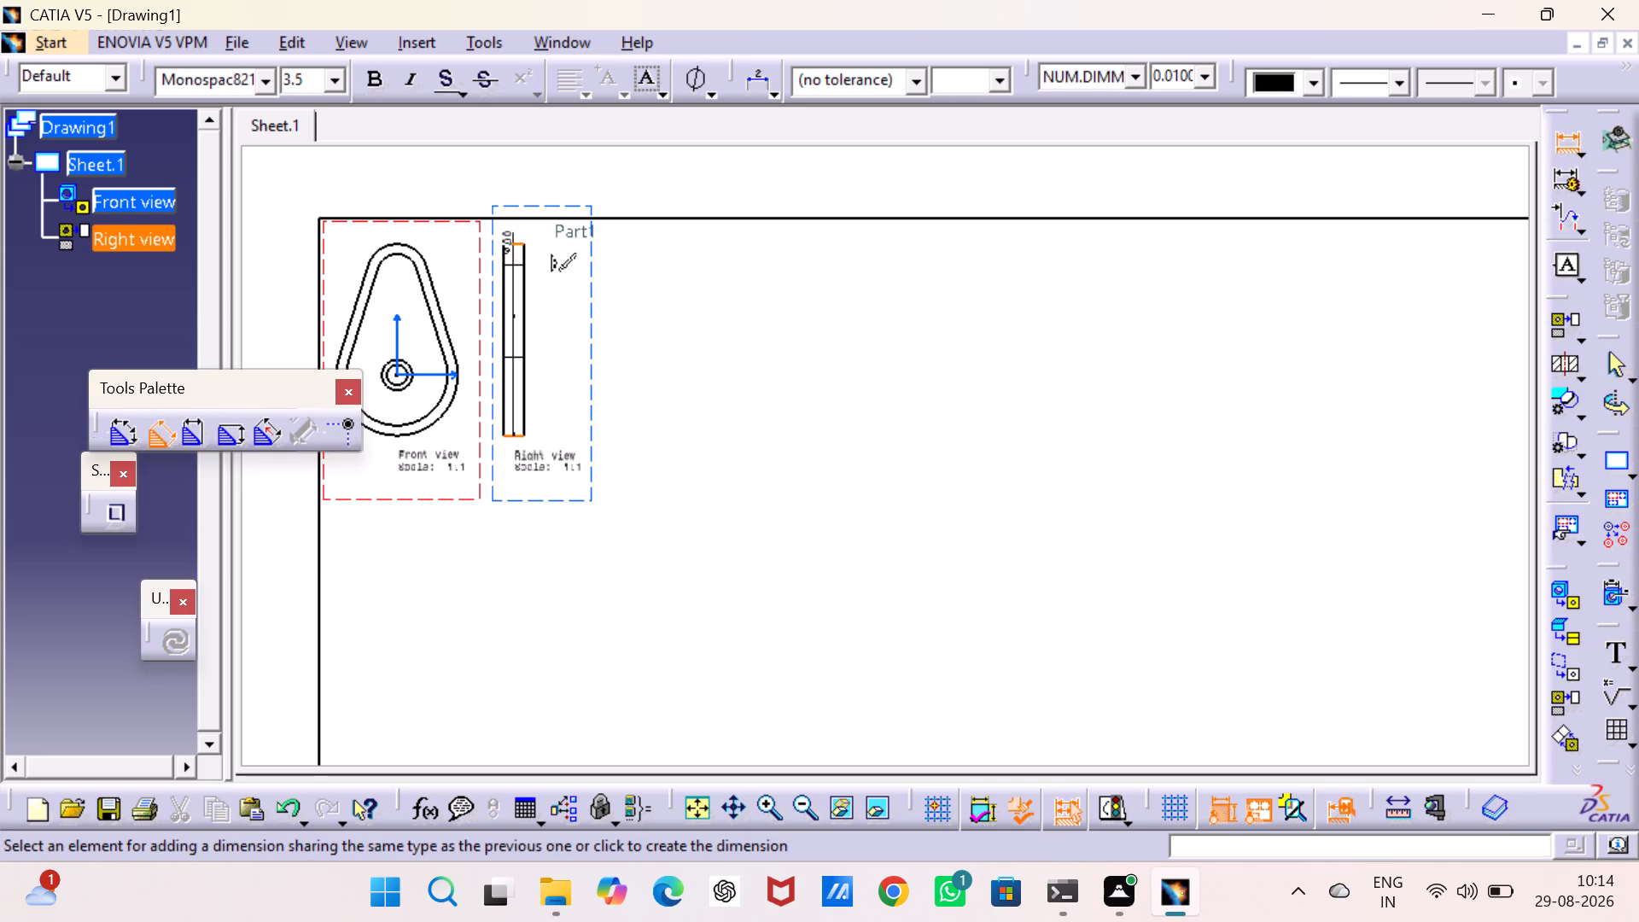
click(544, 346)
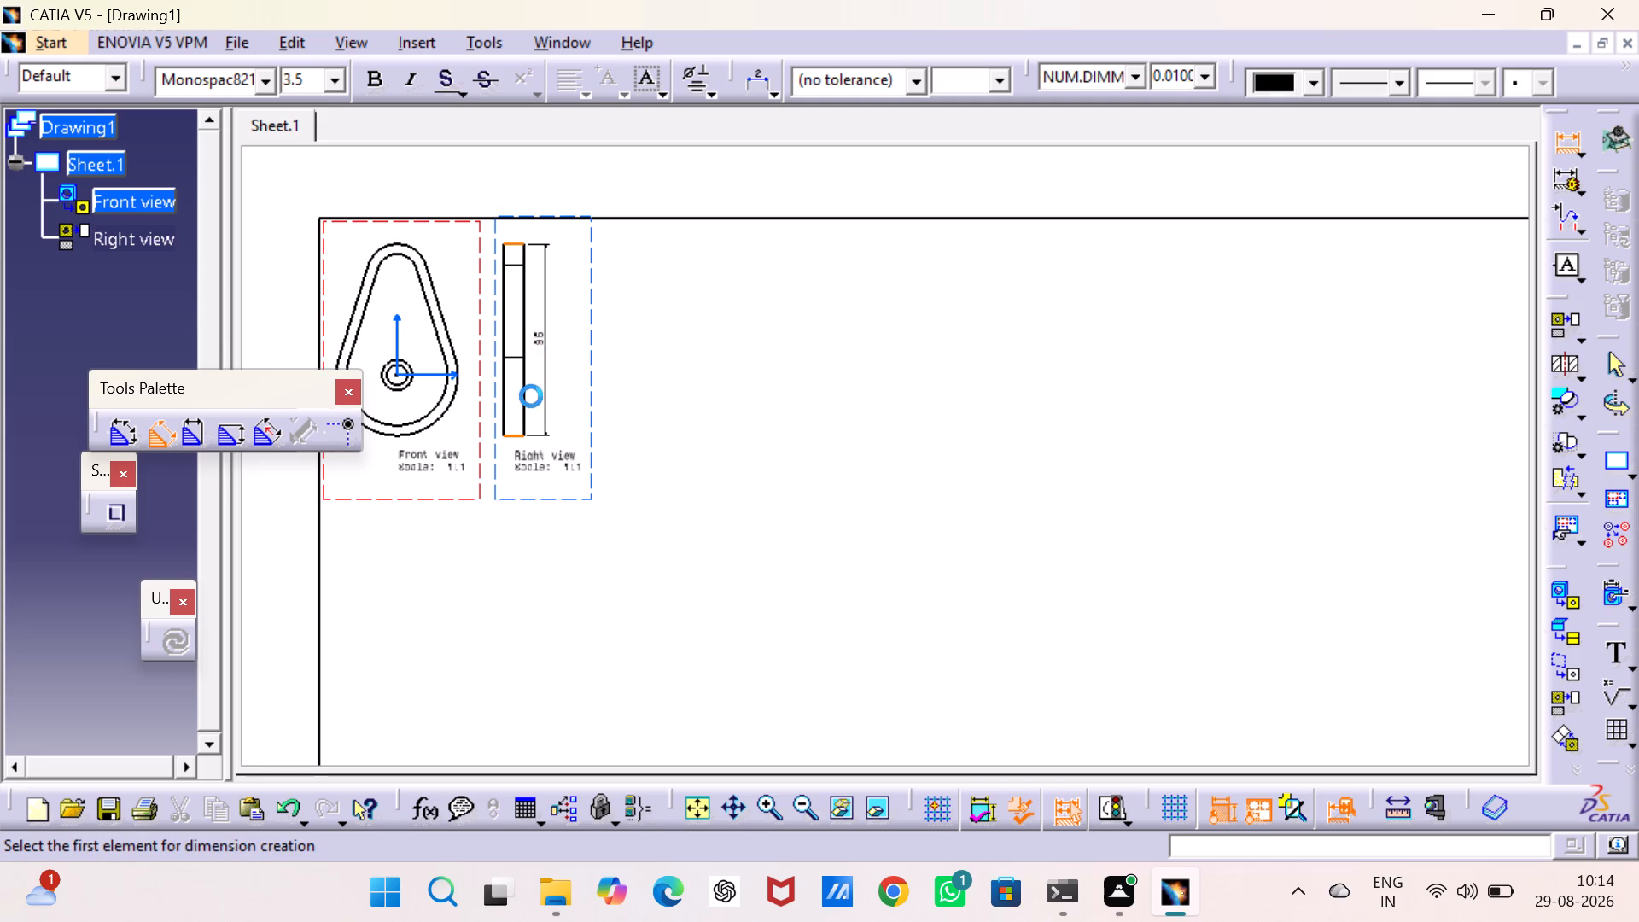
click(551, 338)
click(541, 328)
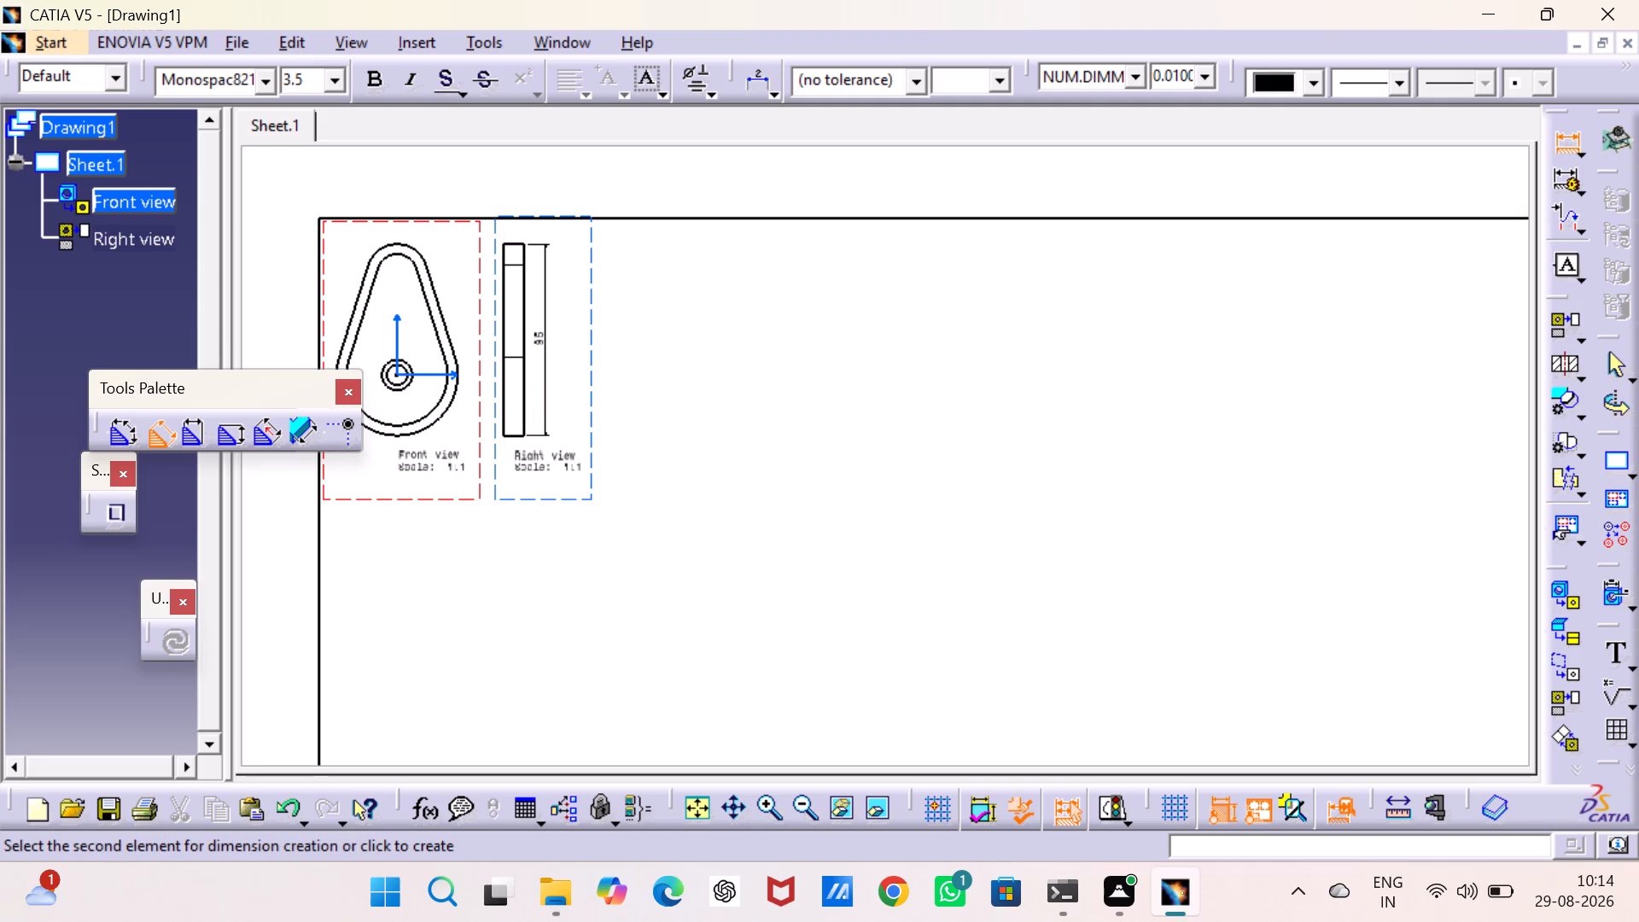
key(Escape)
key(Escape)
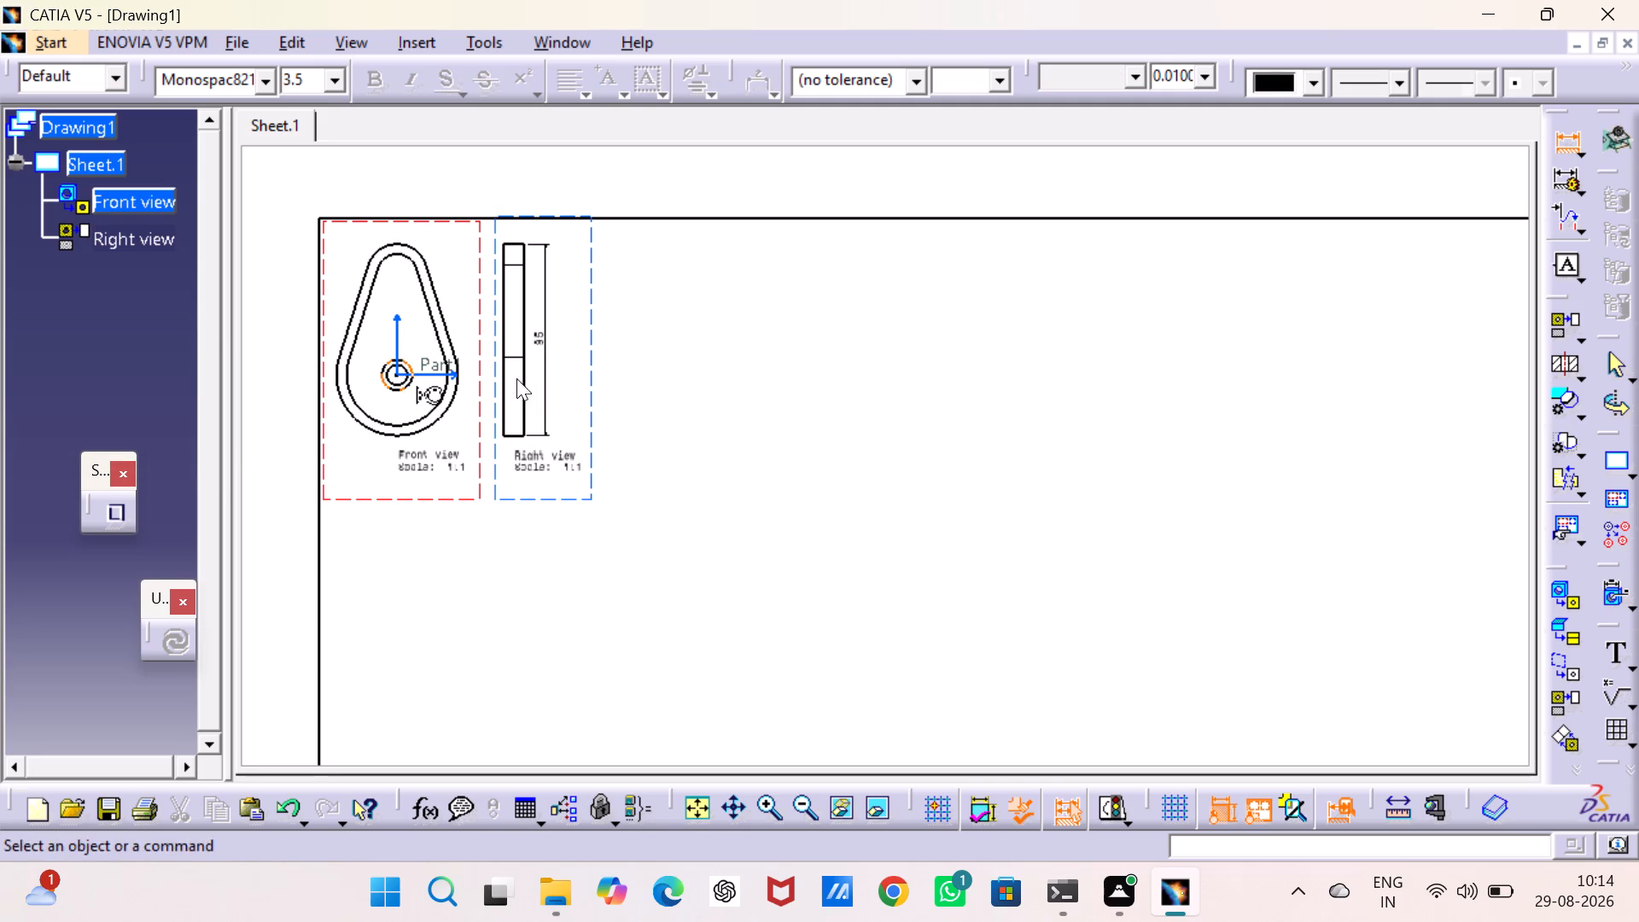
Set the text size of the right view's overall height dimension to 7.0 mm.
click(545, 359)
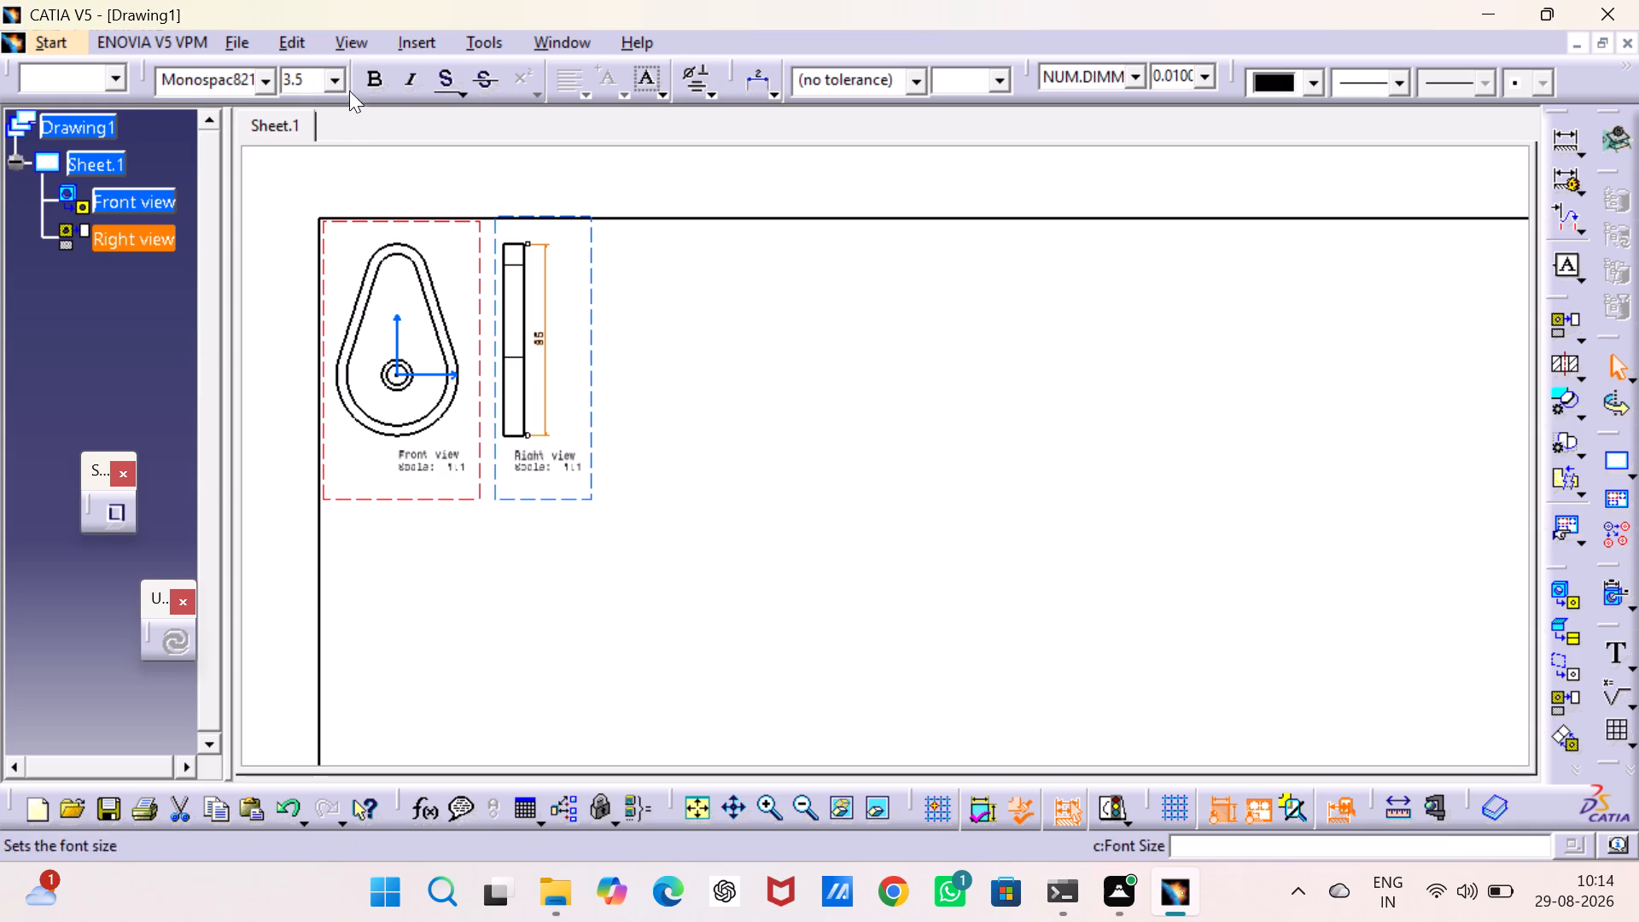
click(336, 78)
click(345, 169)
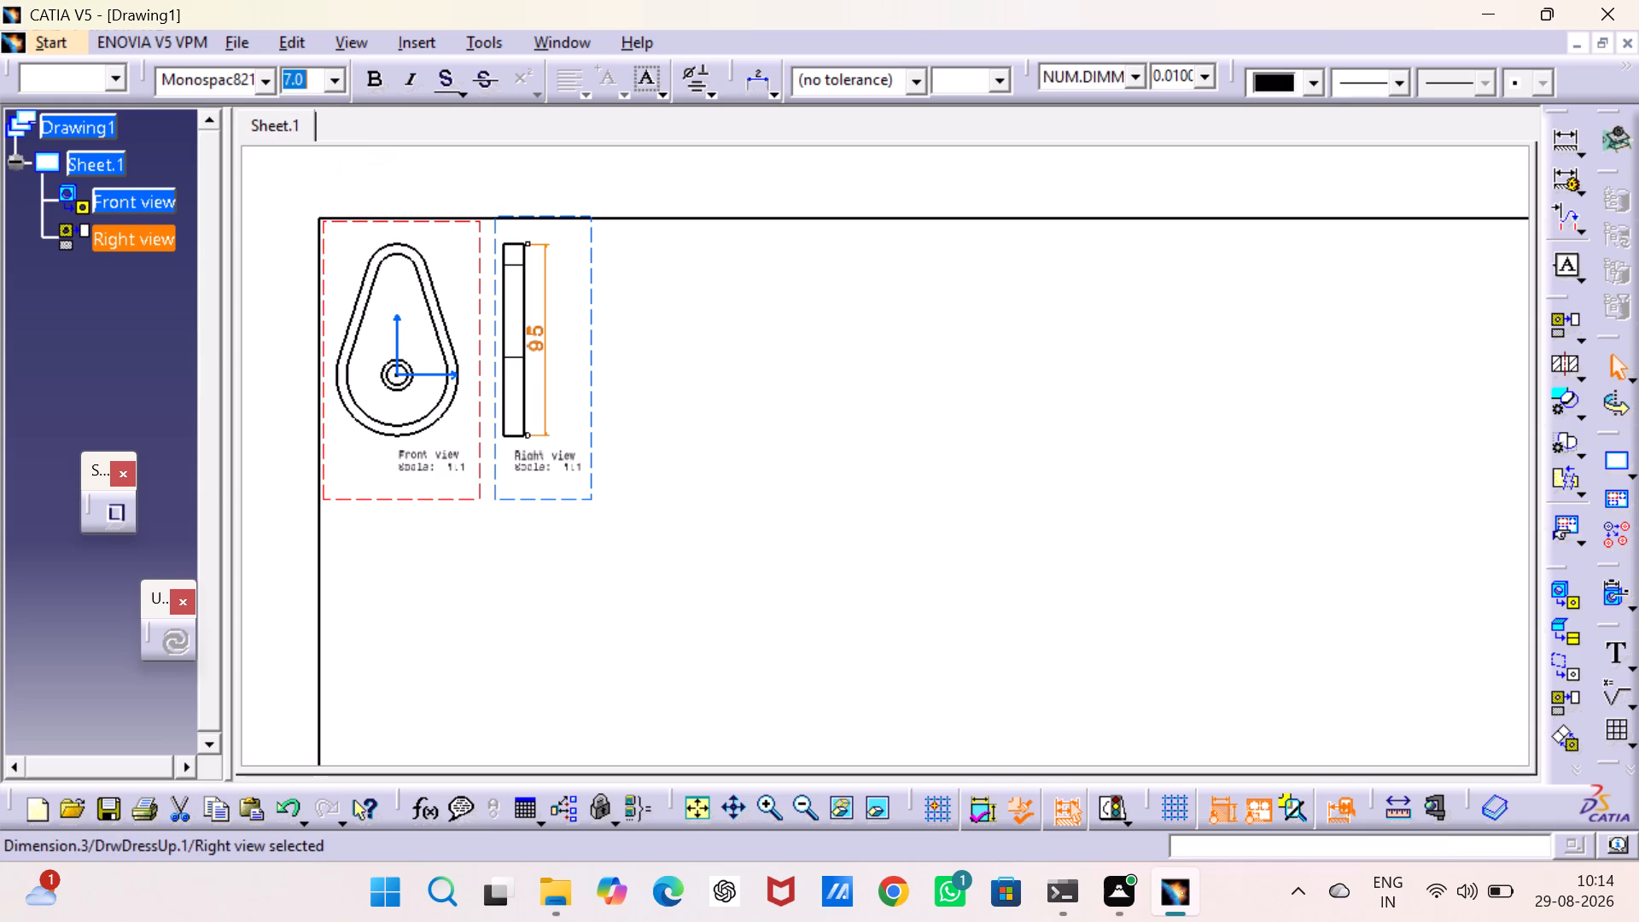
click(700, 301)
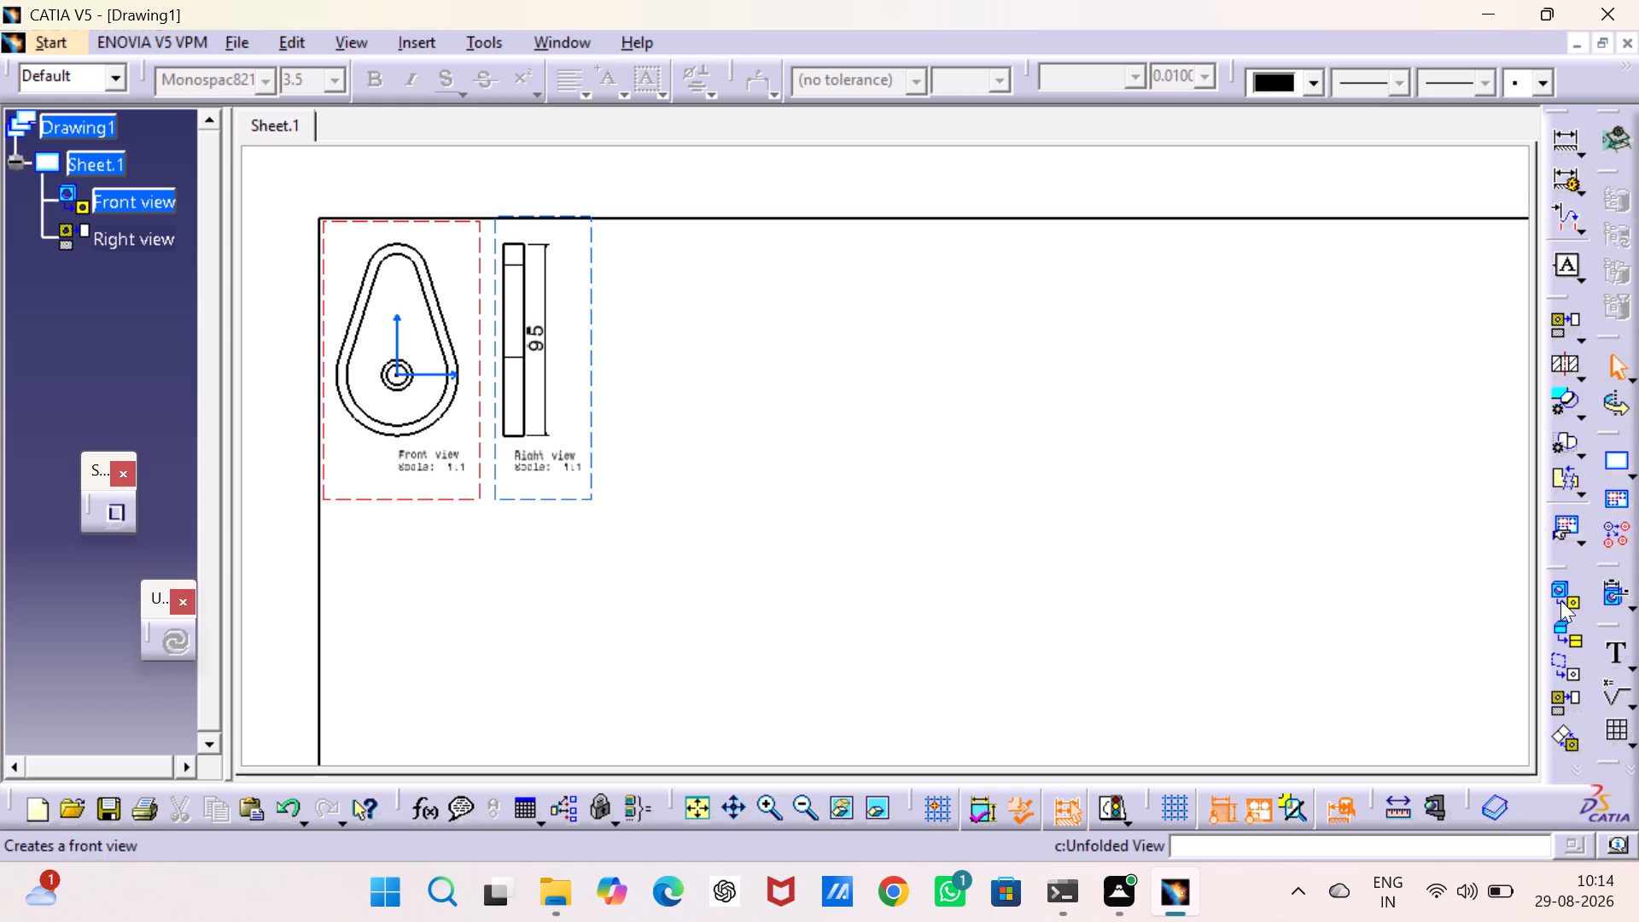
Dimension the cam's thickness between the two long edges in the right view, using 7.0 mm text and placing it below the view.
double_click(1554, 133)
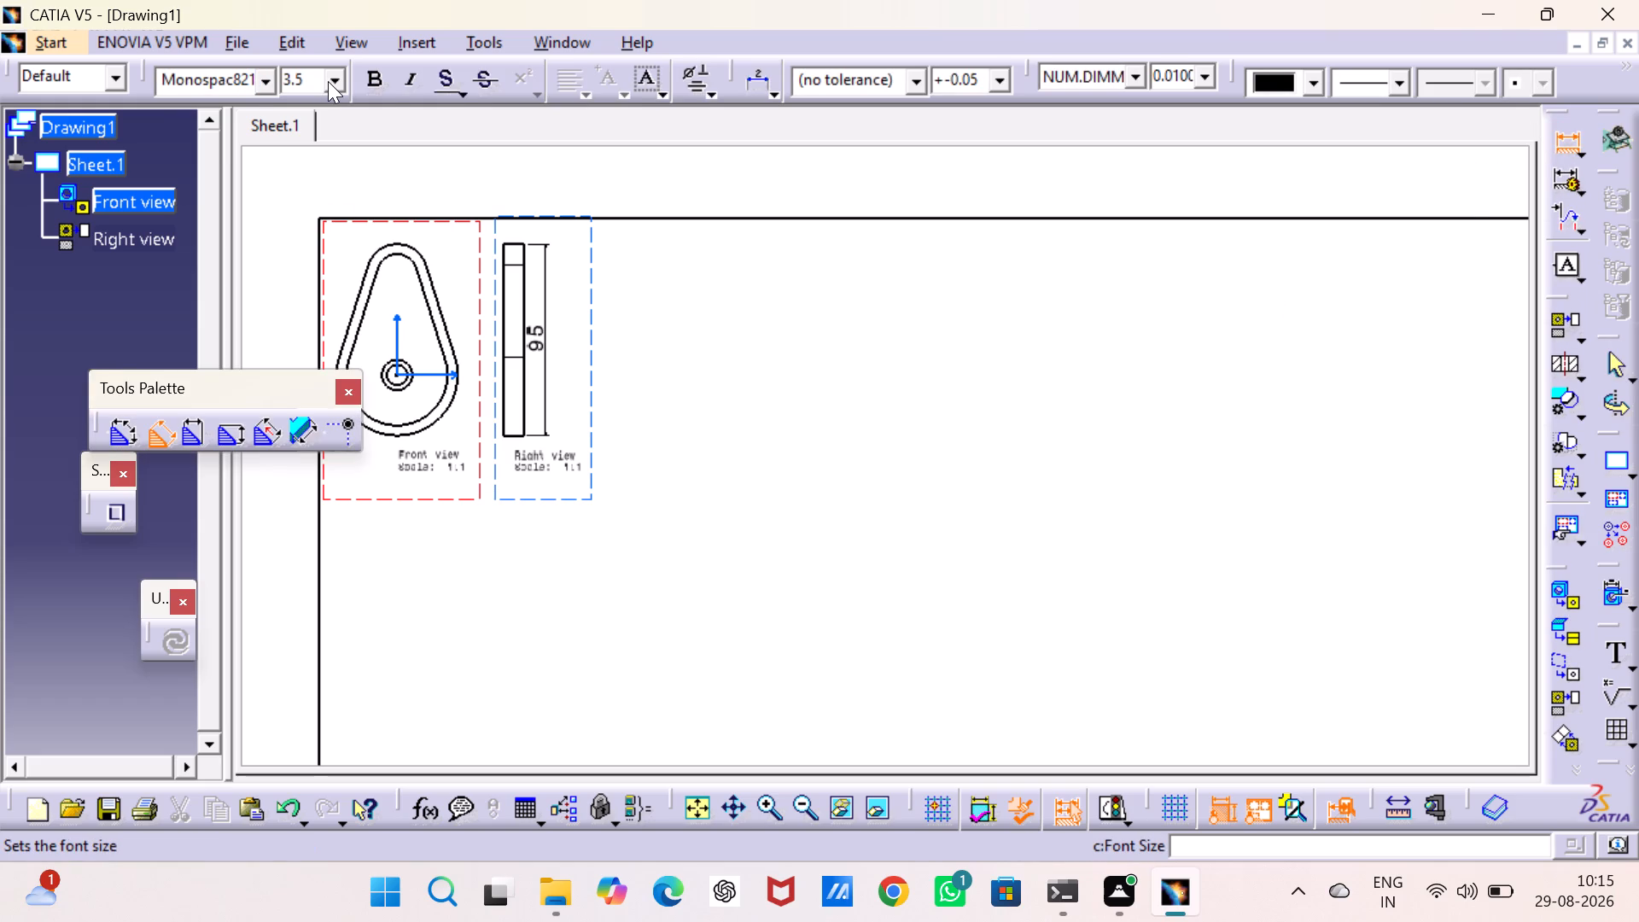
click(329, 81)
click(346, 155)
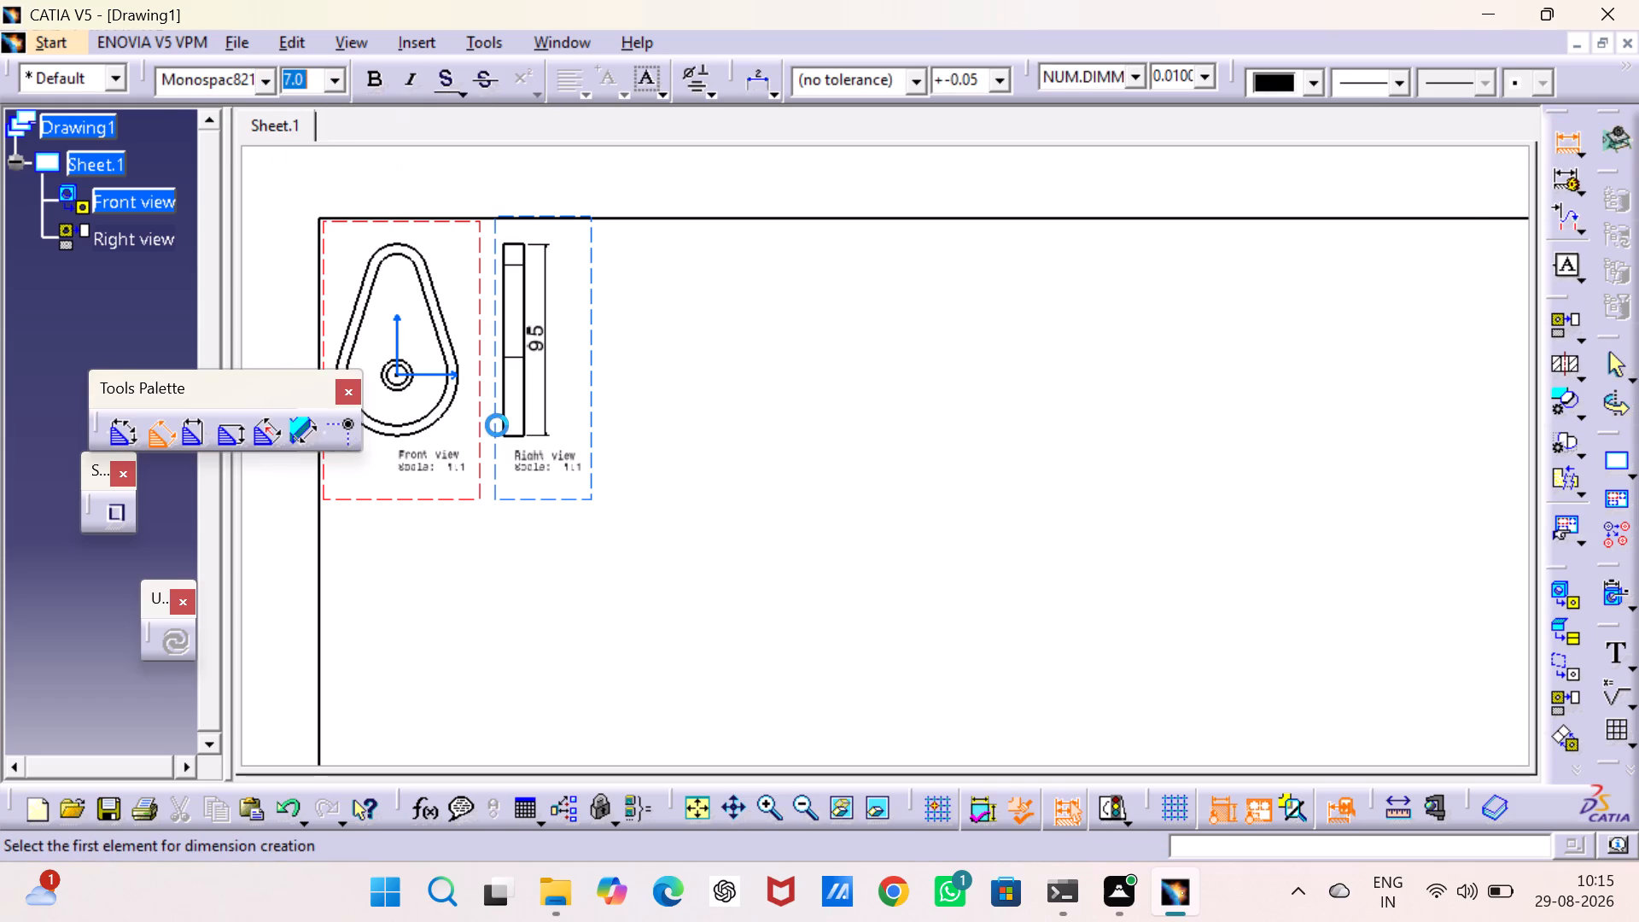
click(503, 406)
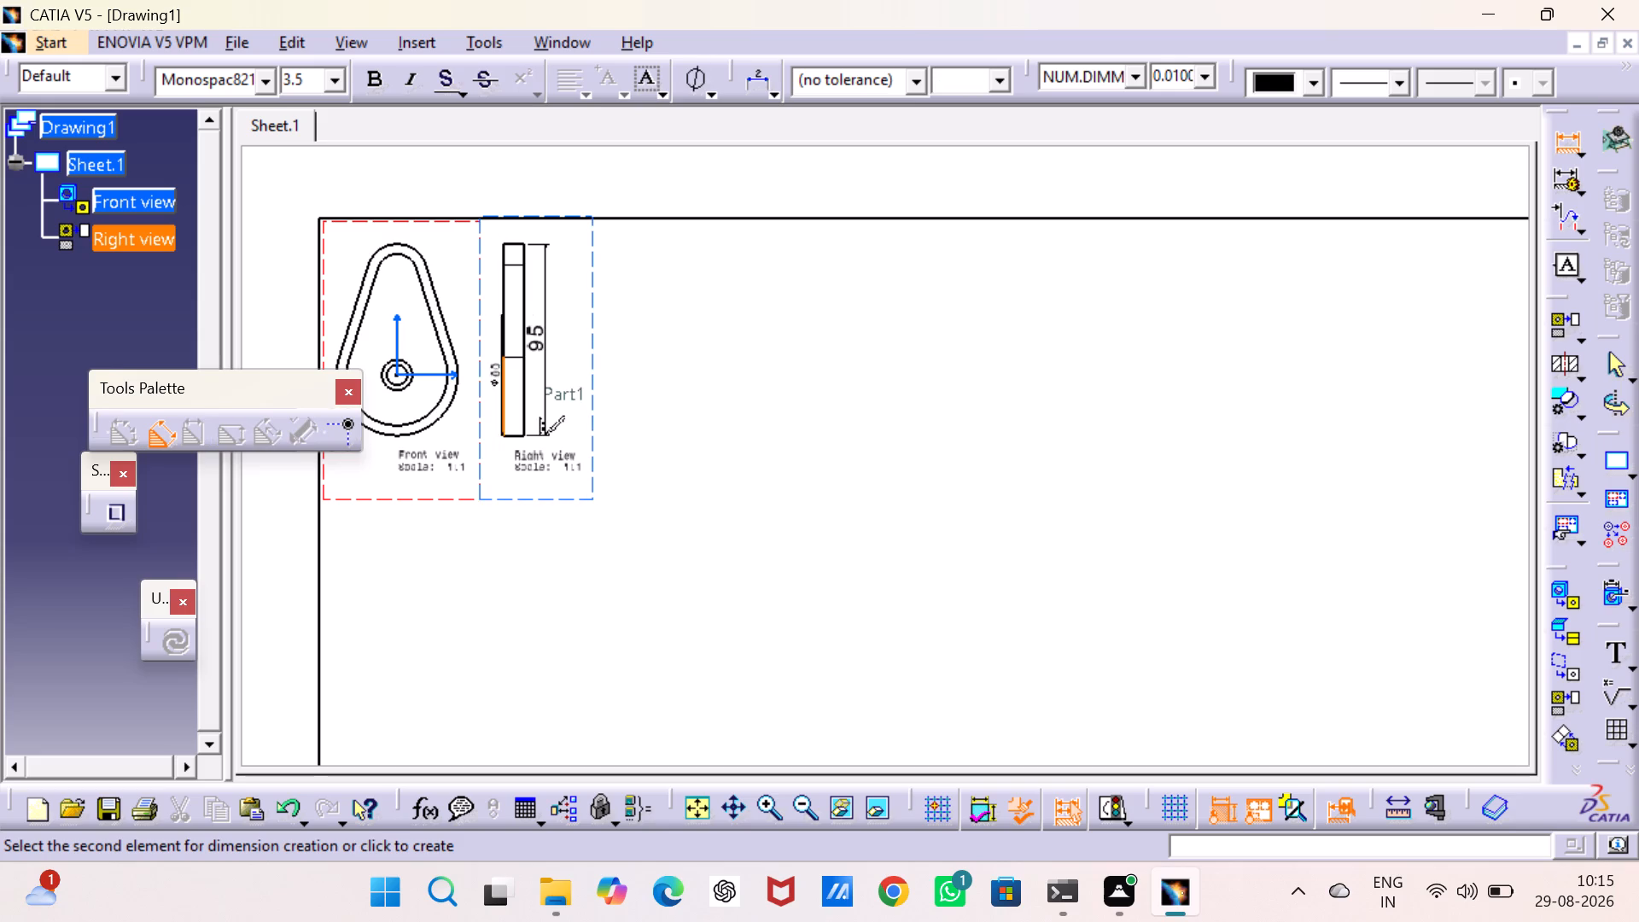
click(526, 377)
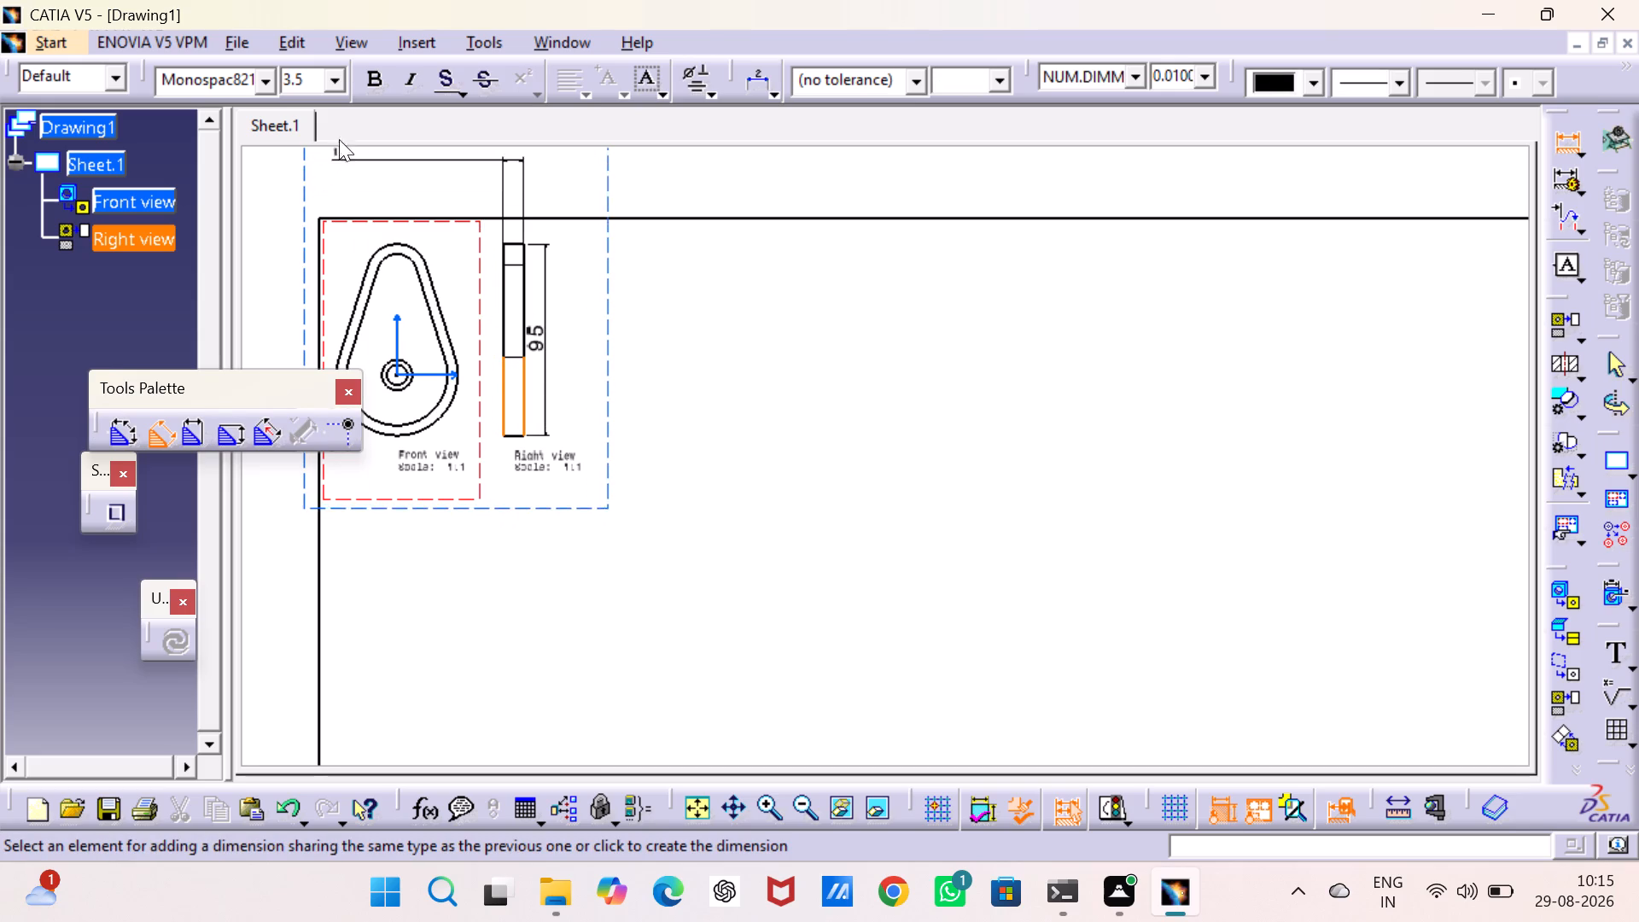
click(335, 80)
click(336, 164)
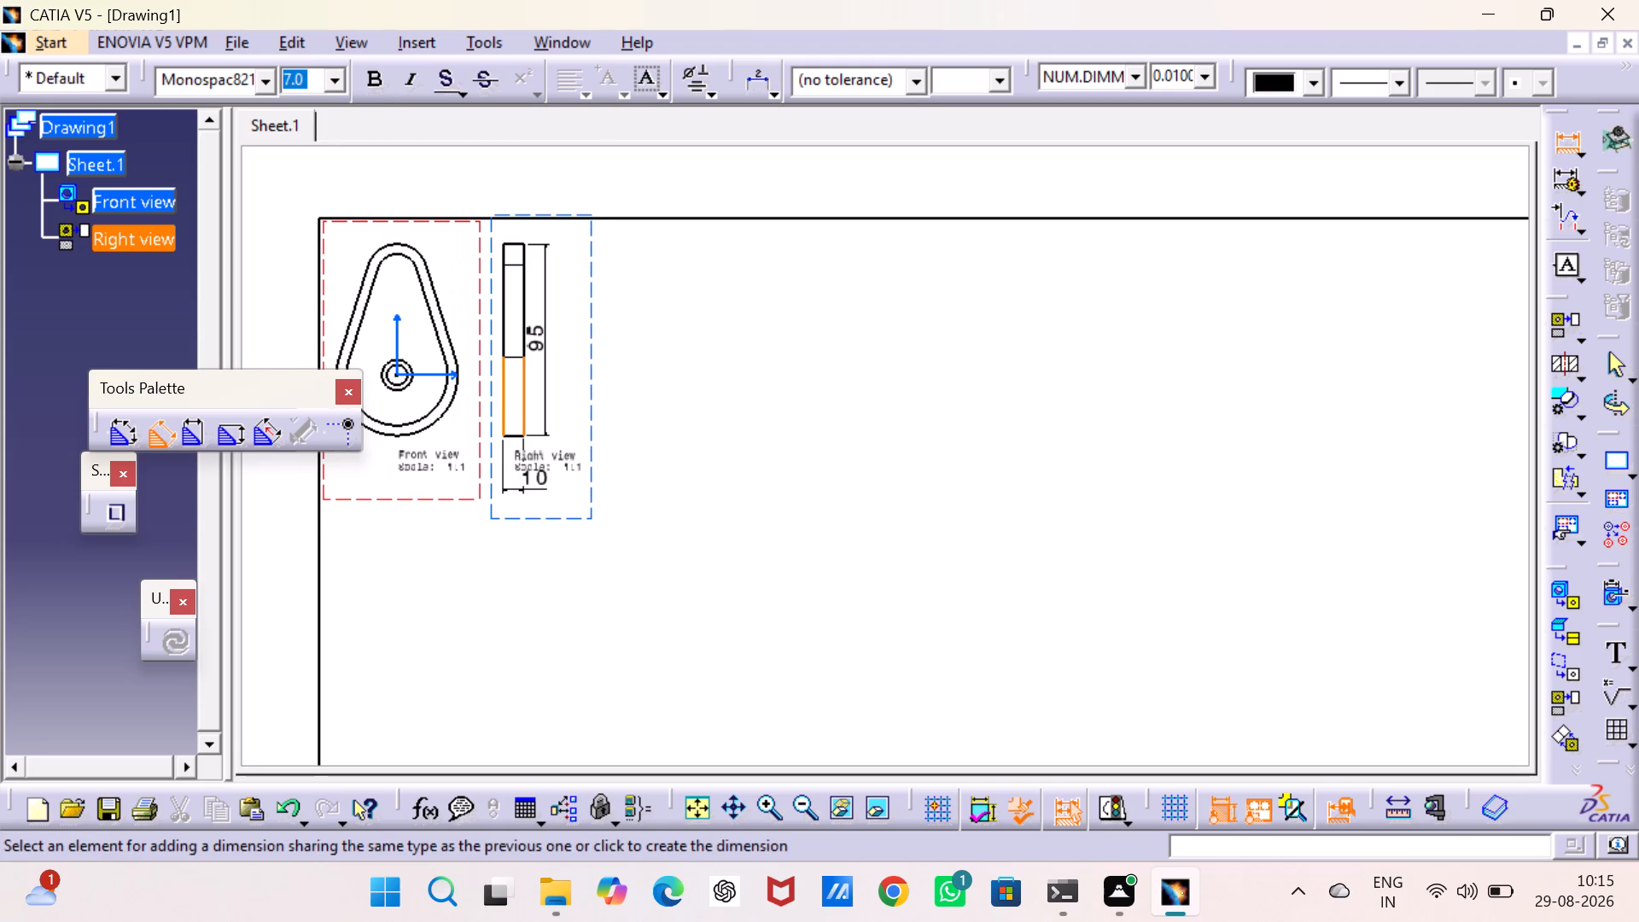
click(530, 497)
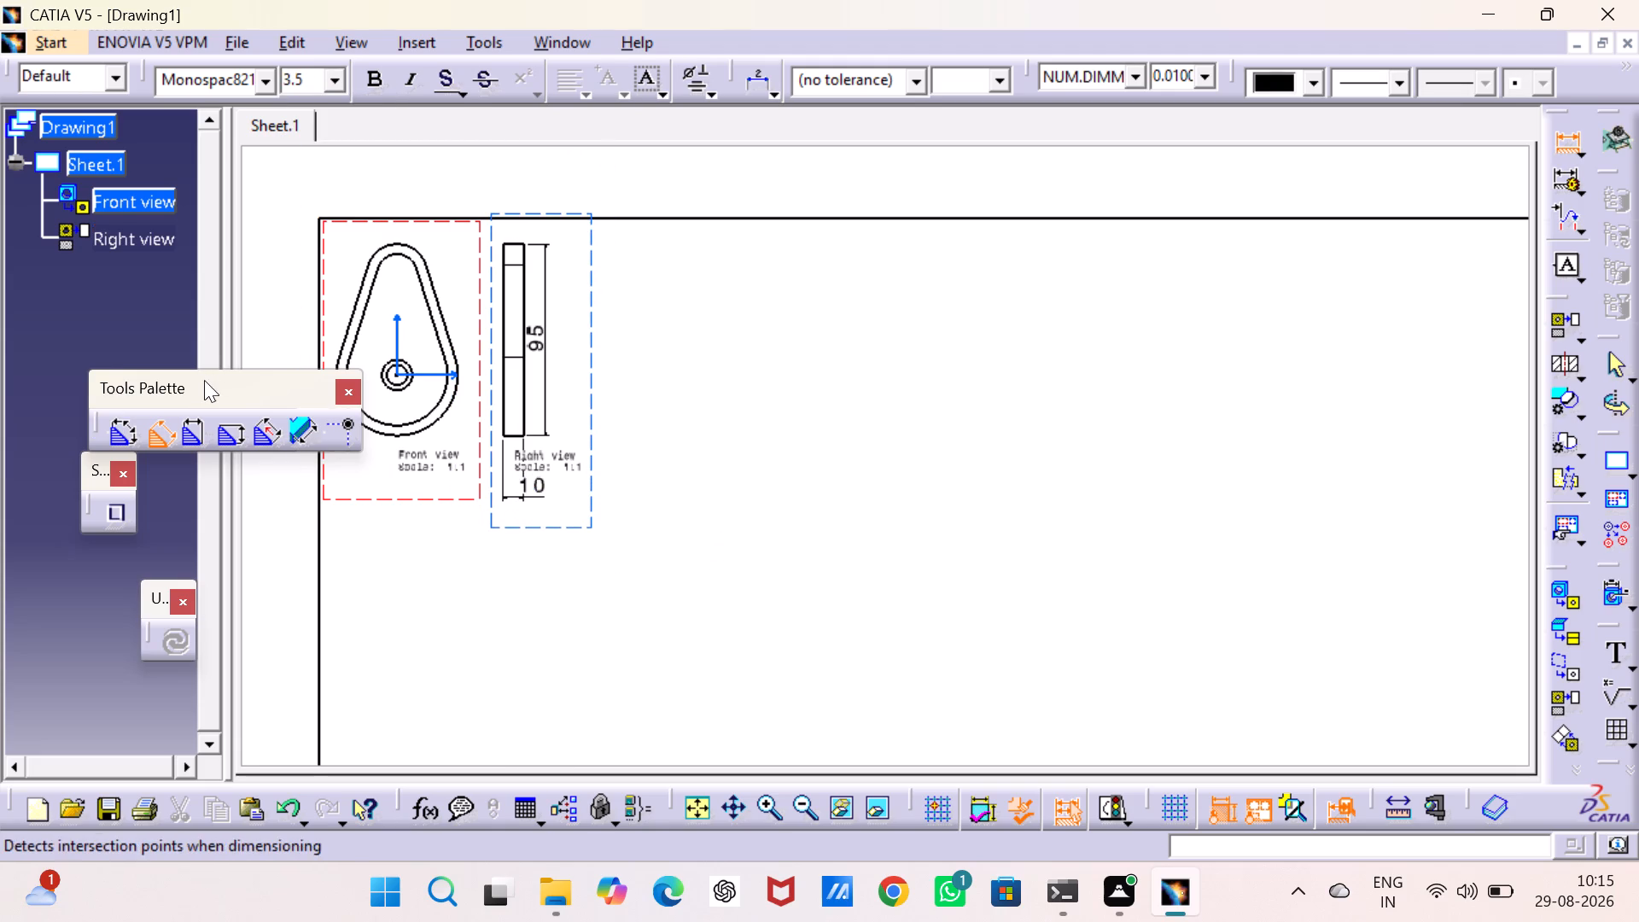
Move the Tools Palette clear of the drawing views, onto the empty area beneath the specification tree's entries.
drag(203, 384, 142, 347)
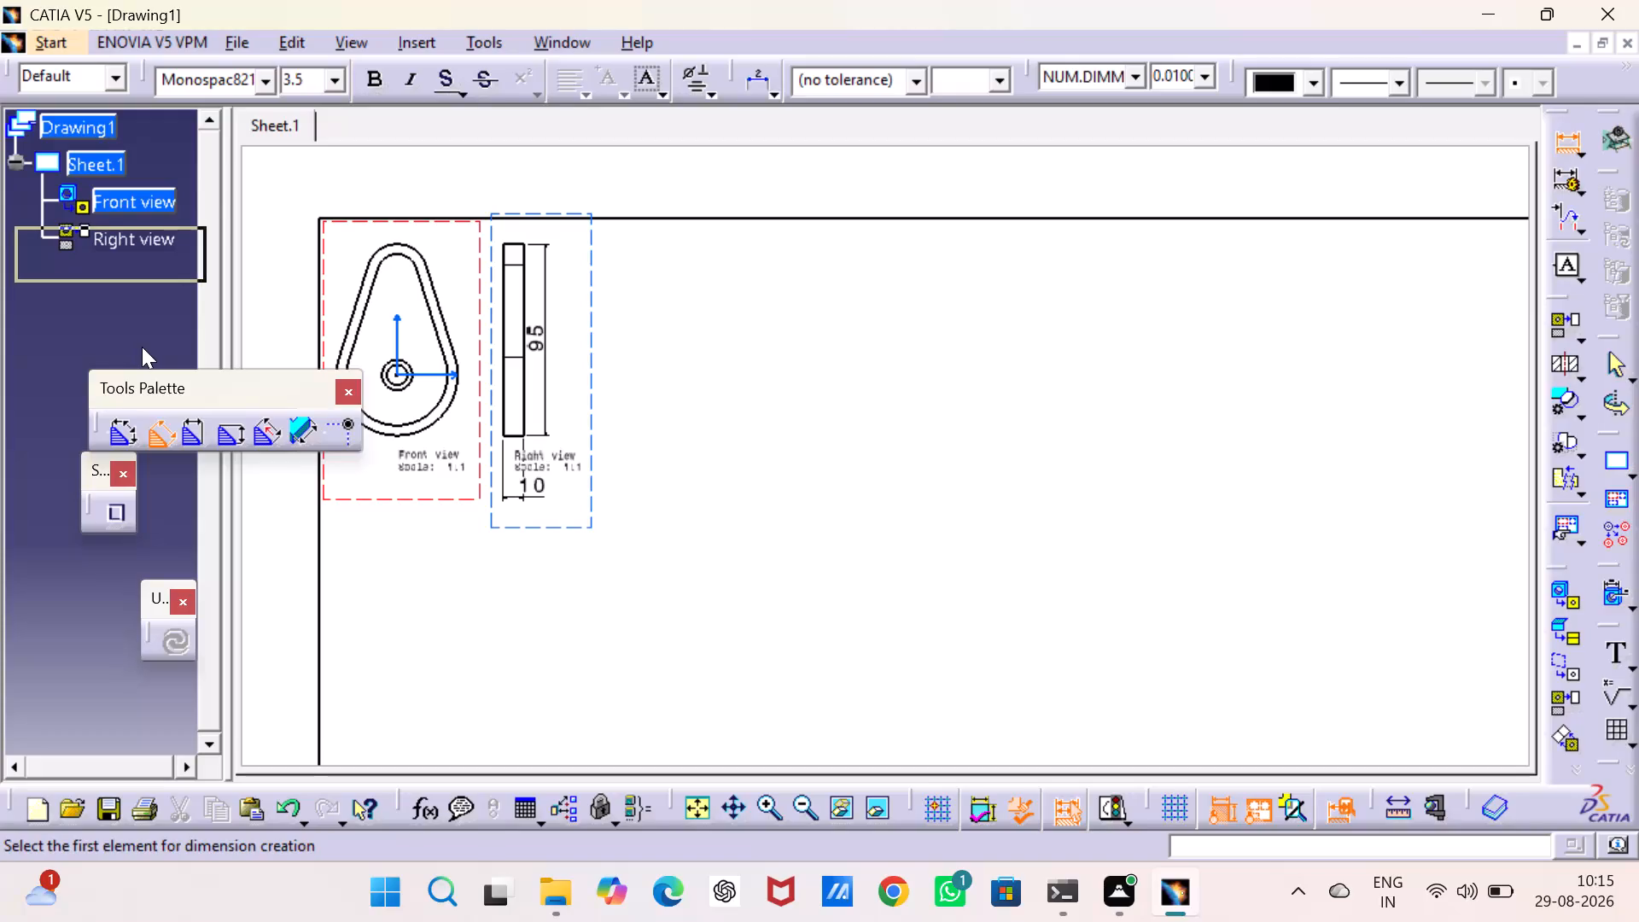
drag(142, 347, 578, 231)
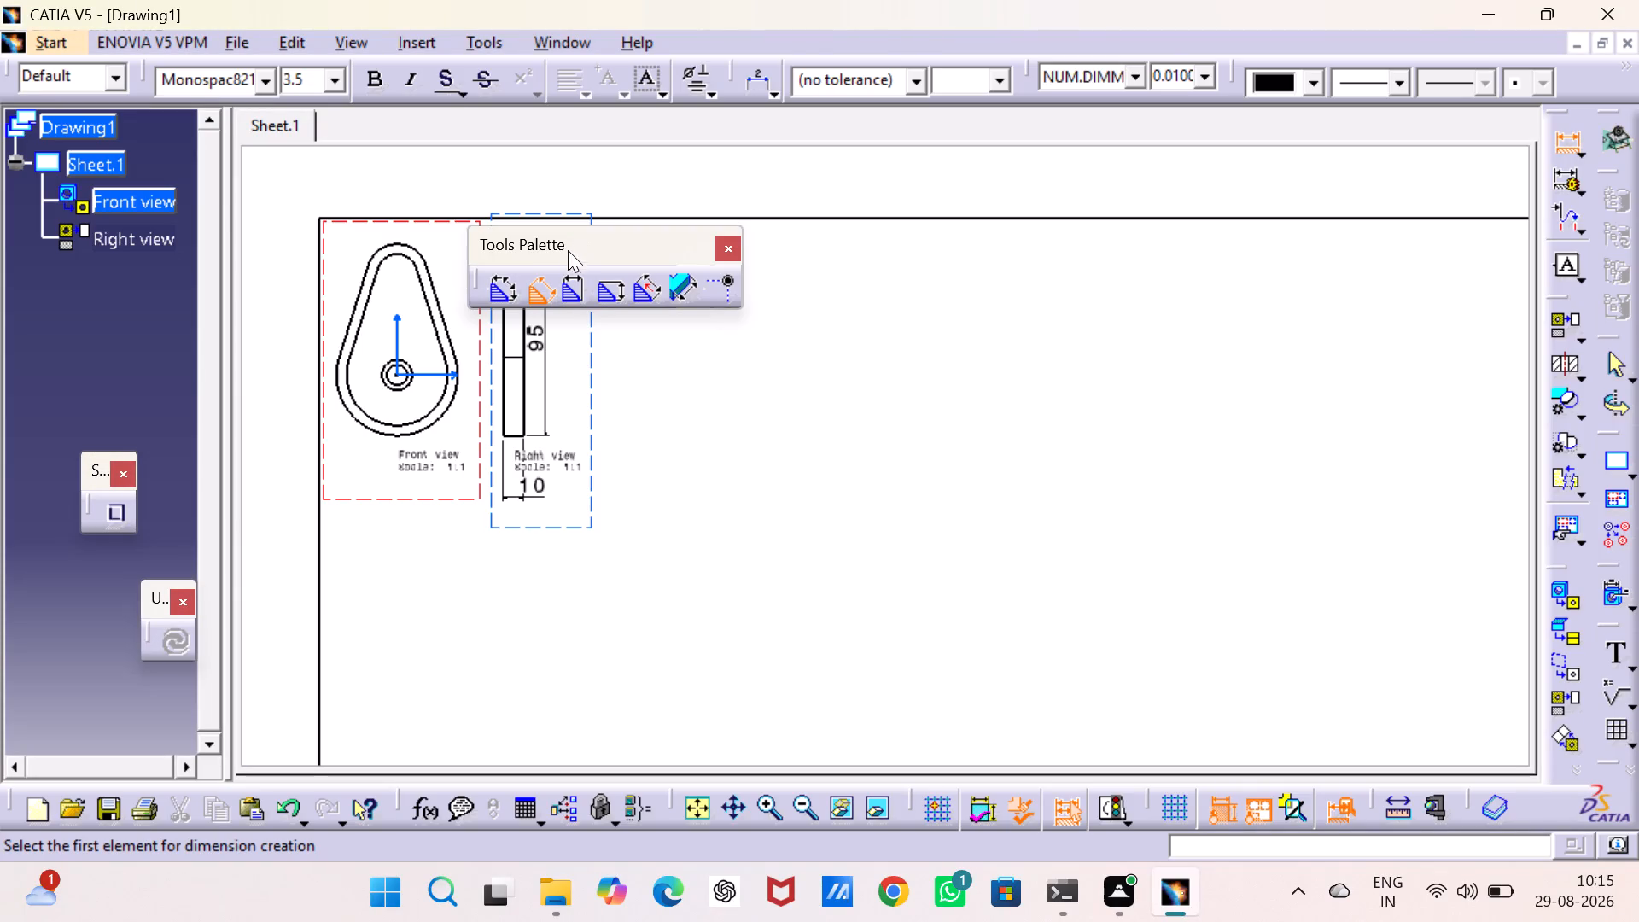
drag(559, 237, 522, 99)
drag(485, 115, 338, 100)
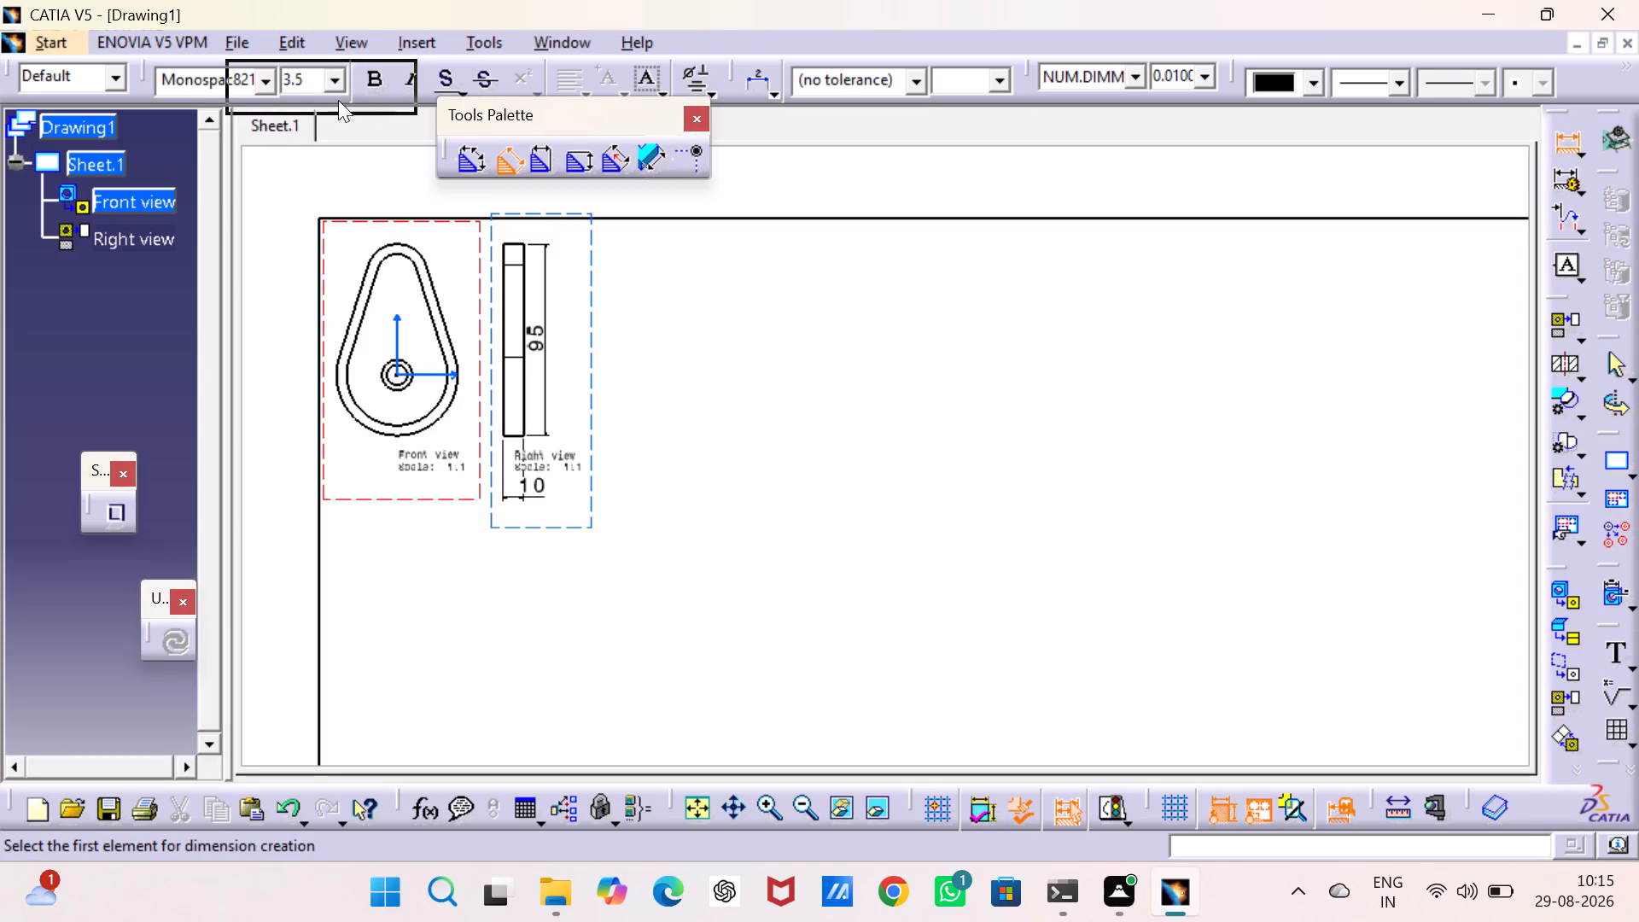
drag(338, 100, 142, 84)
drag(148, 91, 125, 124)
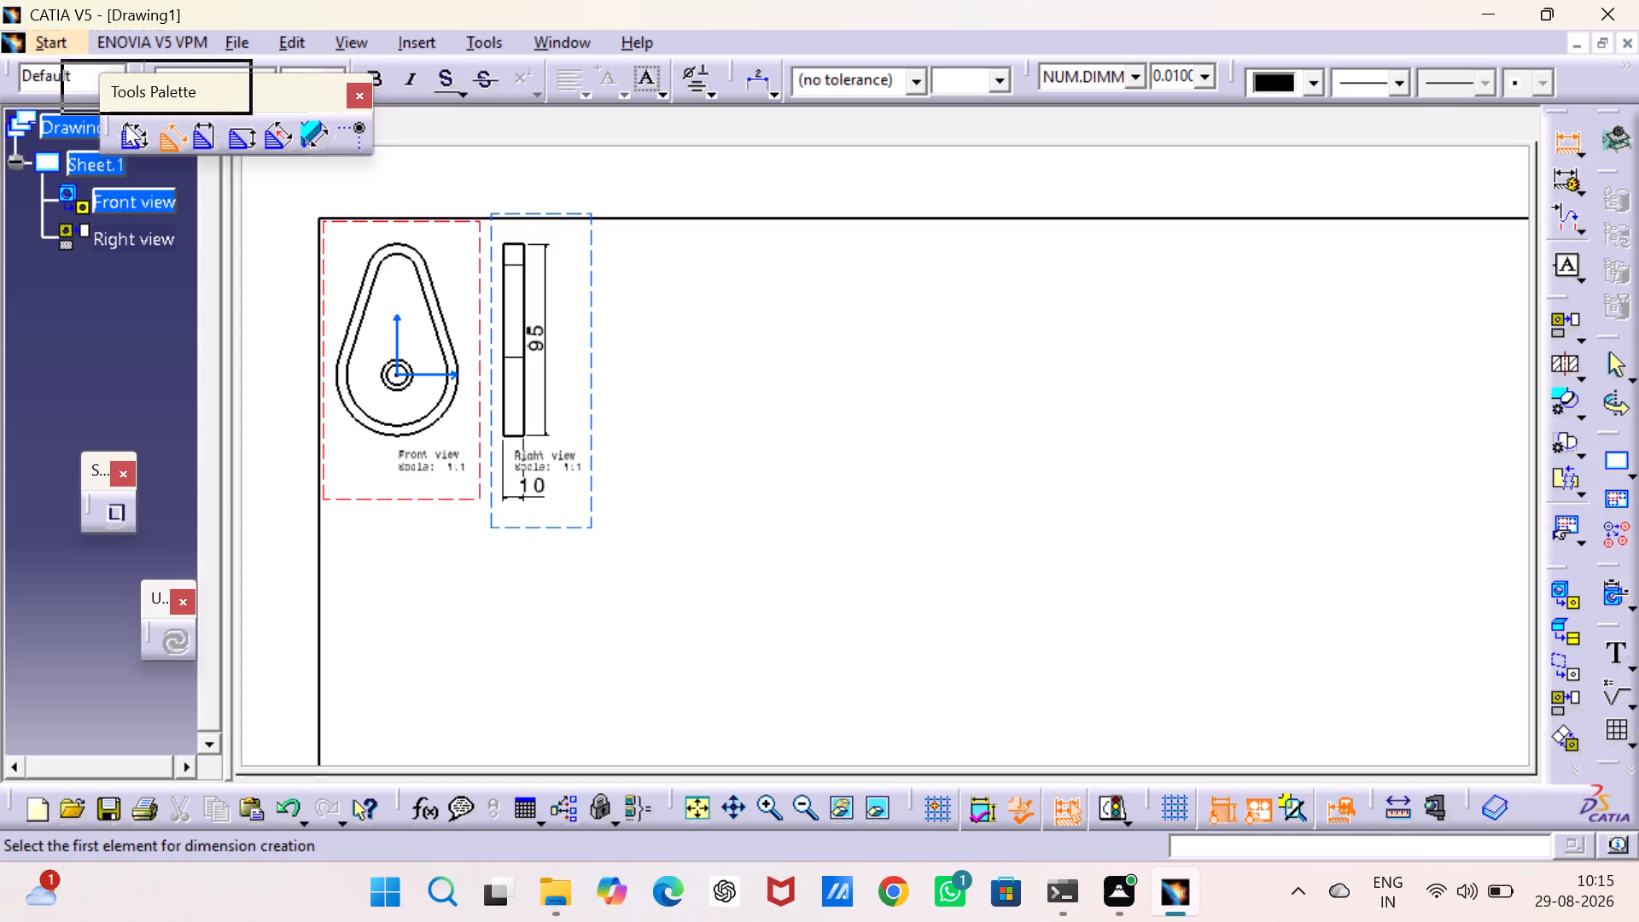
drag(125, 124, 53, 337)
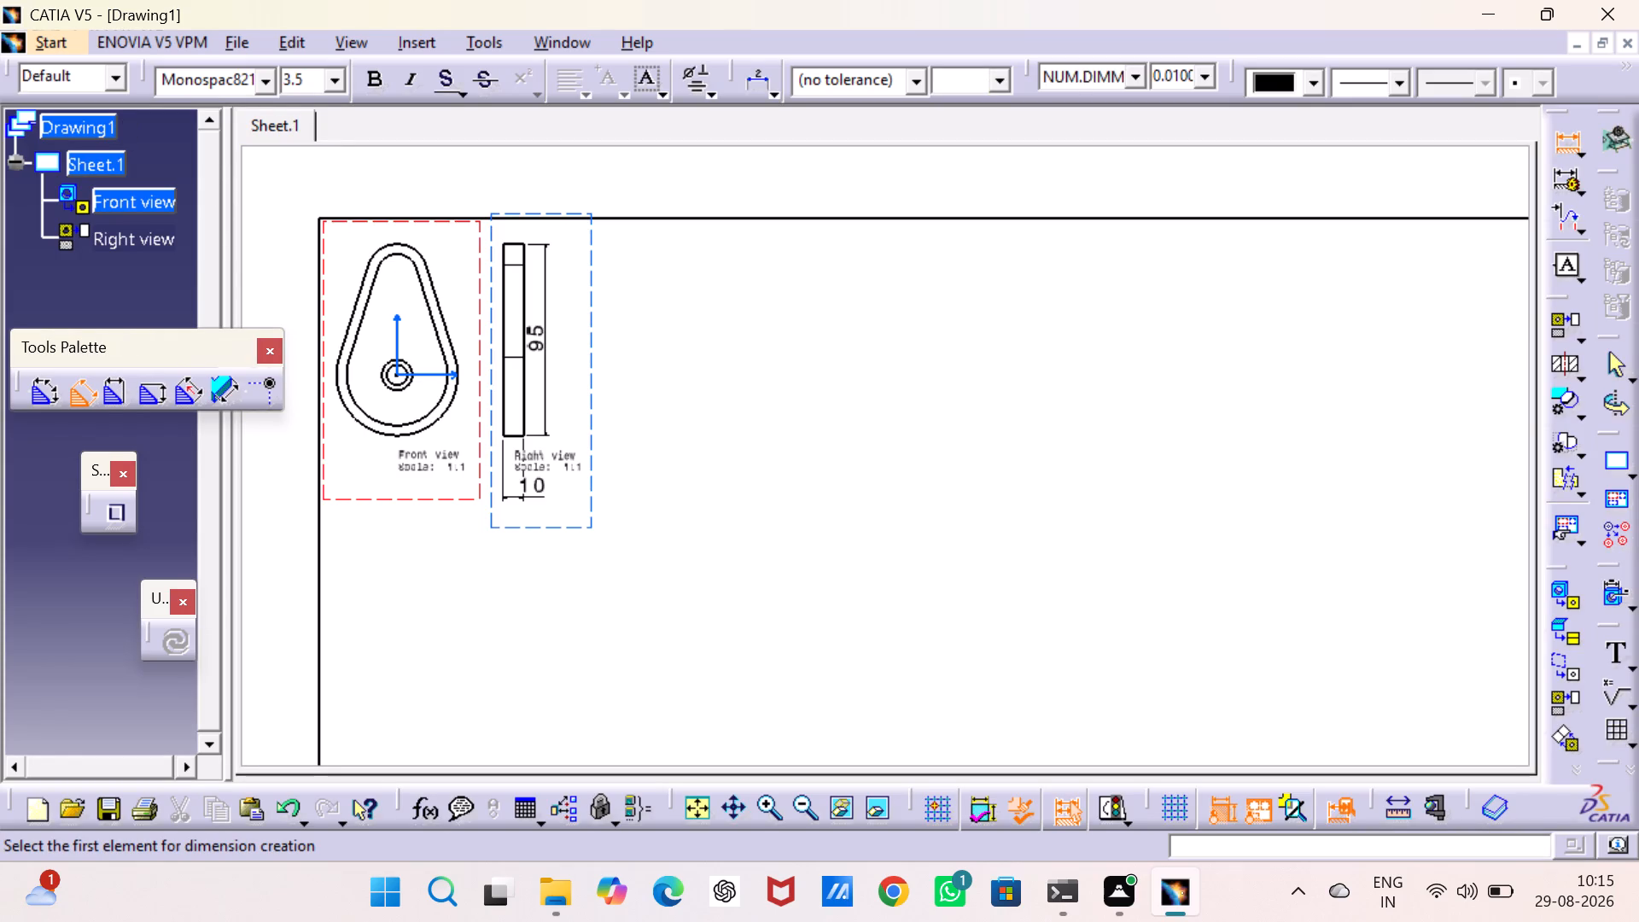
Dimension the radius of the cam nose's outer arc in the front view with 7.0 mm text, placing it at the arc's upper right.
click(415, 247)
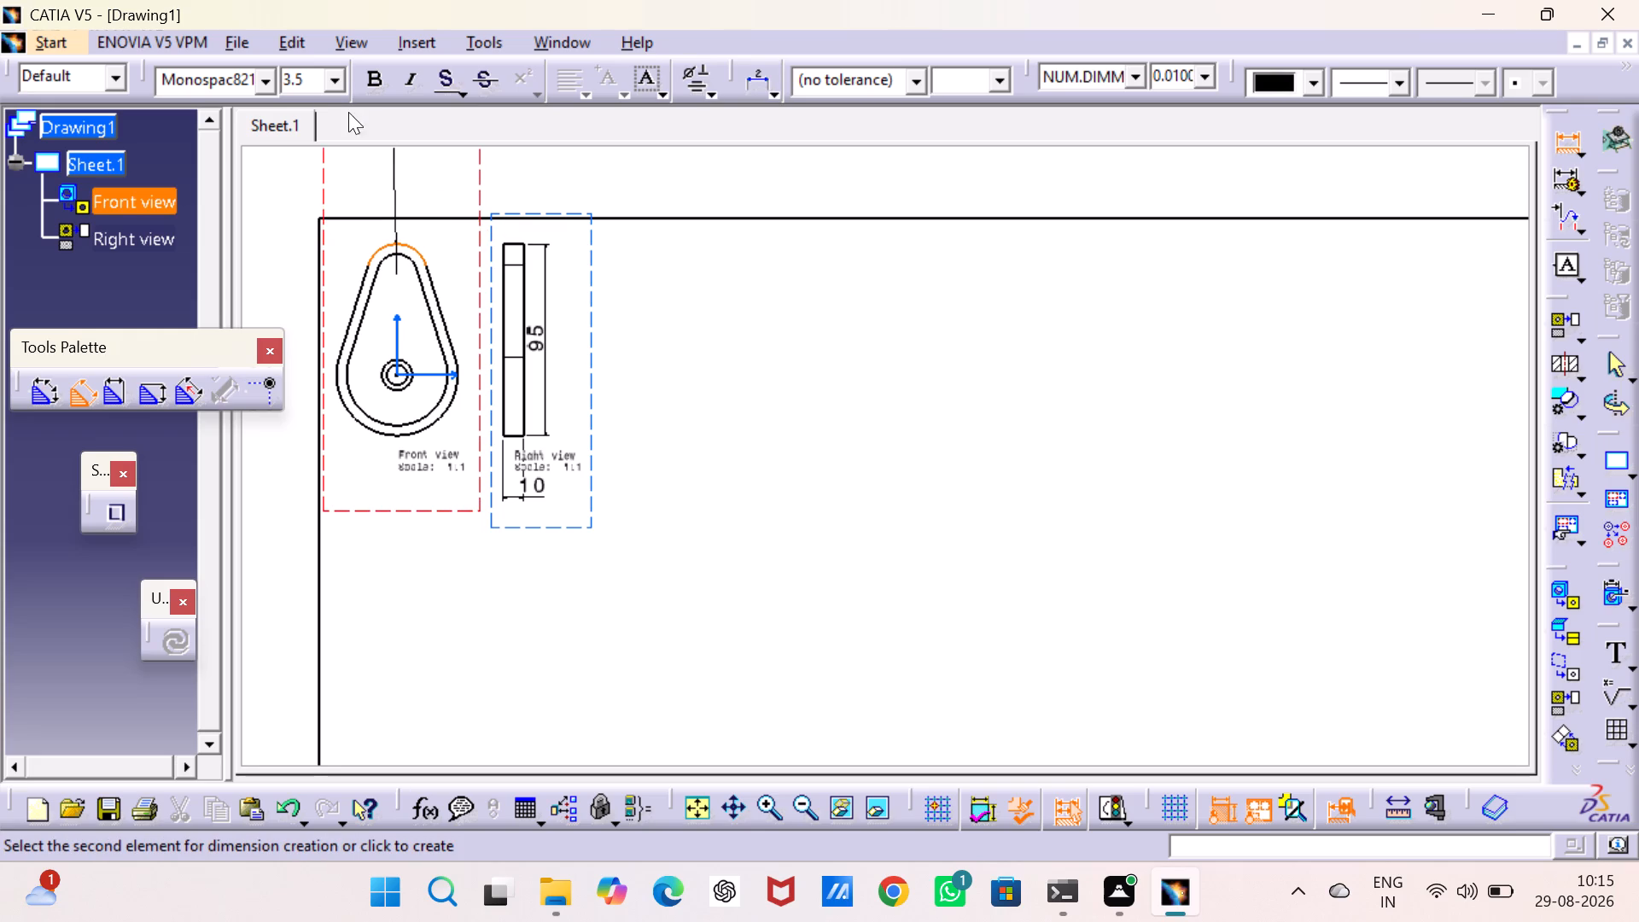
click(331, 81)
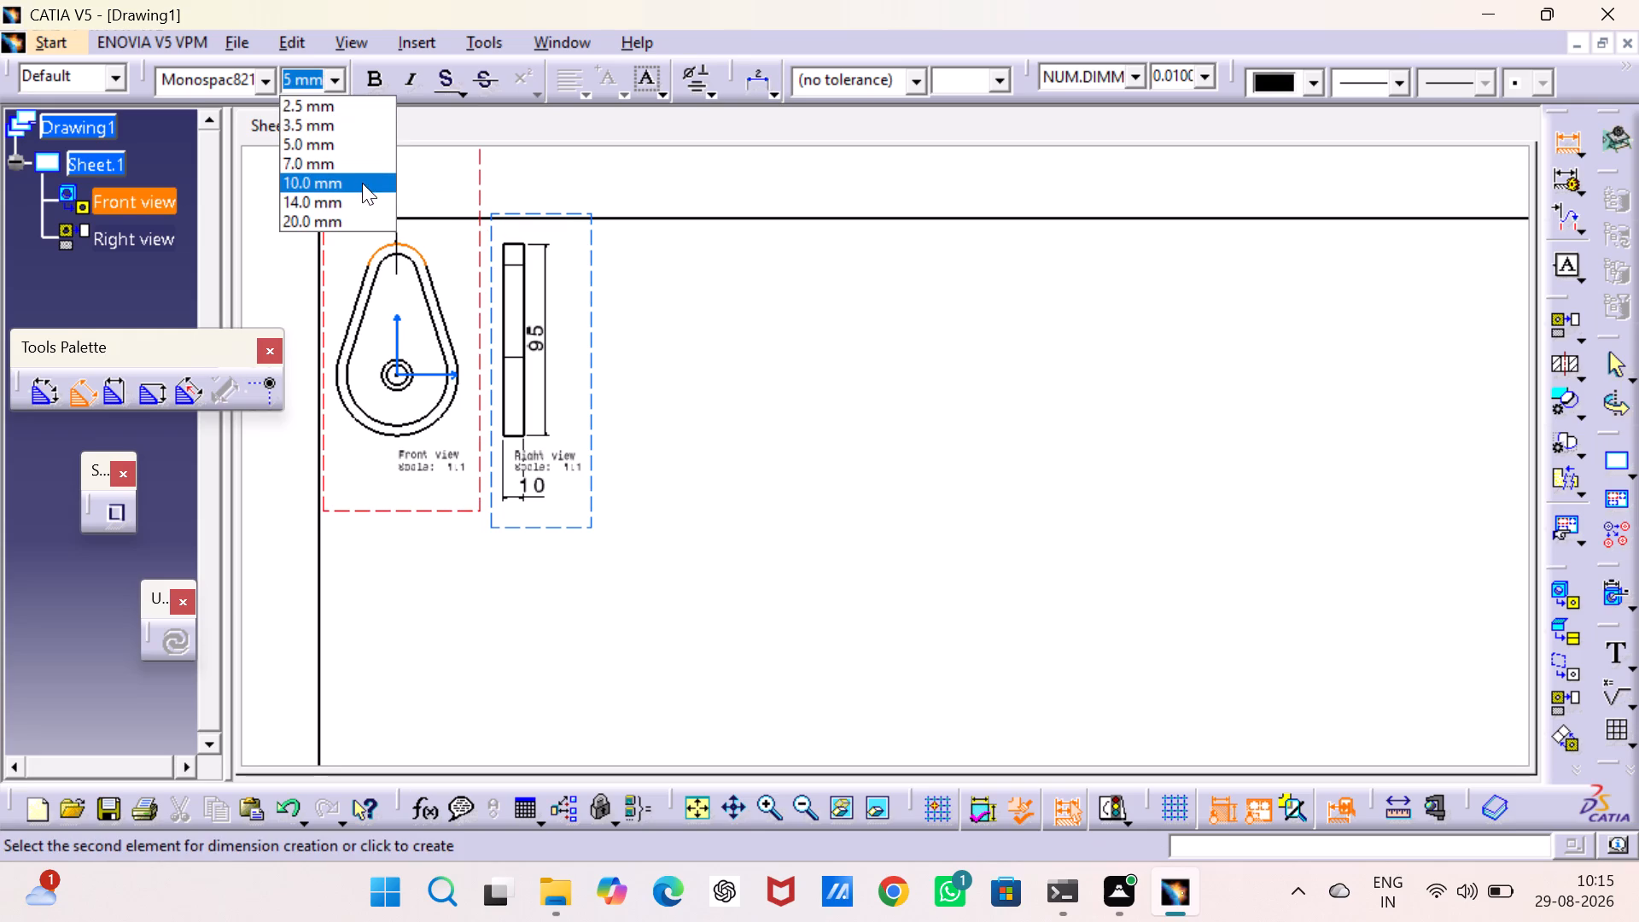
click(362, 168)
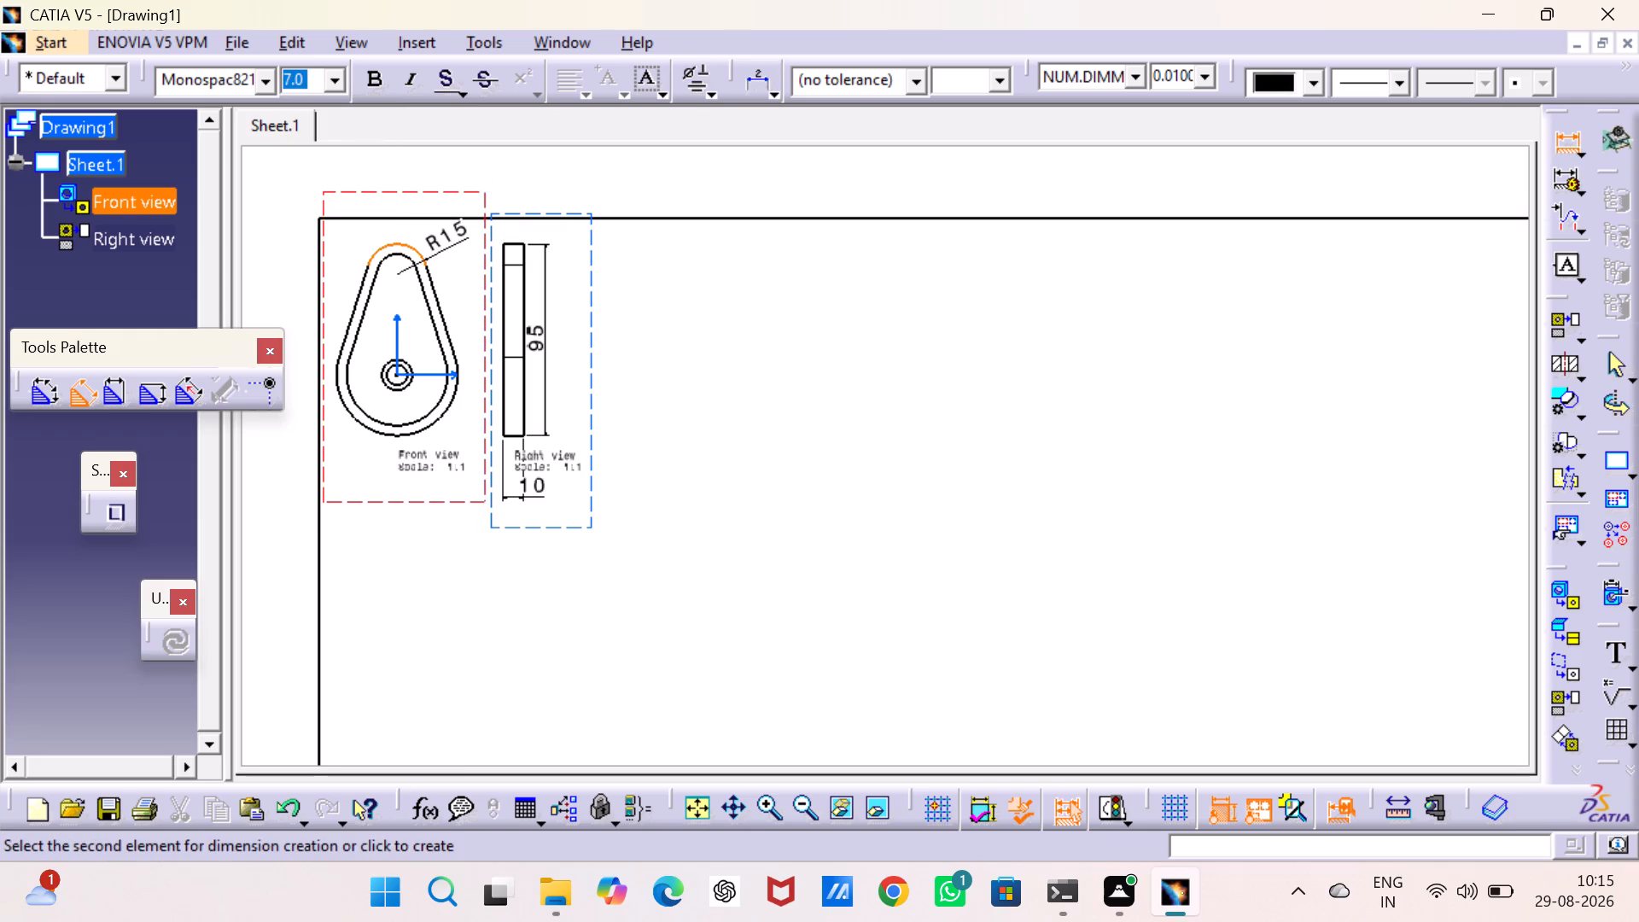
click(455, 241)
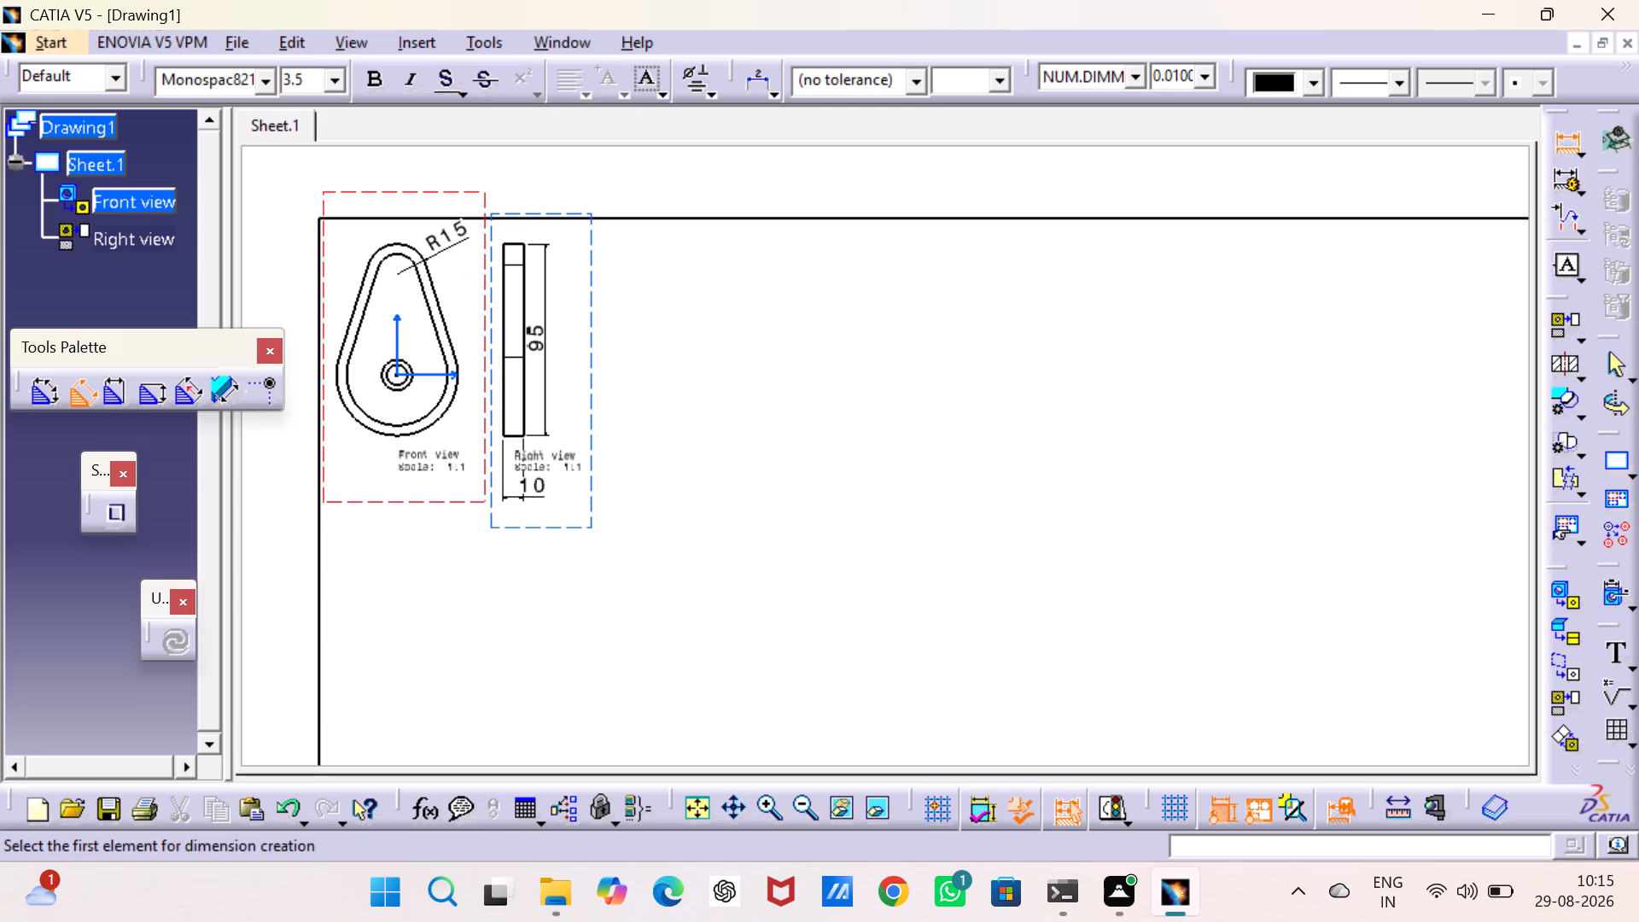
Dimension the rim thickness between the outer and inner slanted edges of the front view's right flank, using 7.0 mm text placed outside the cam.
click(424, 295)
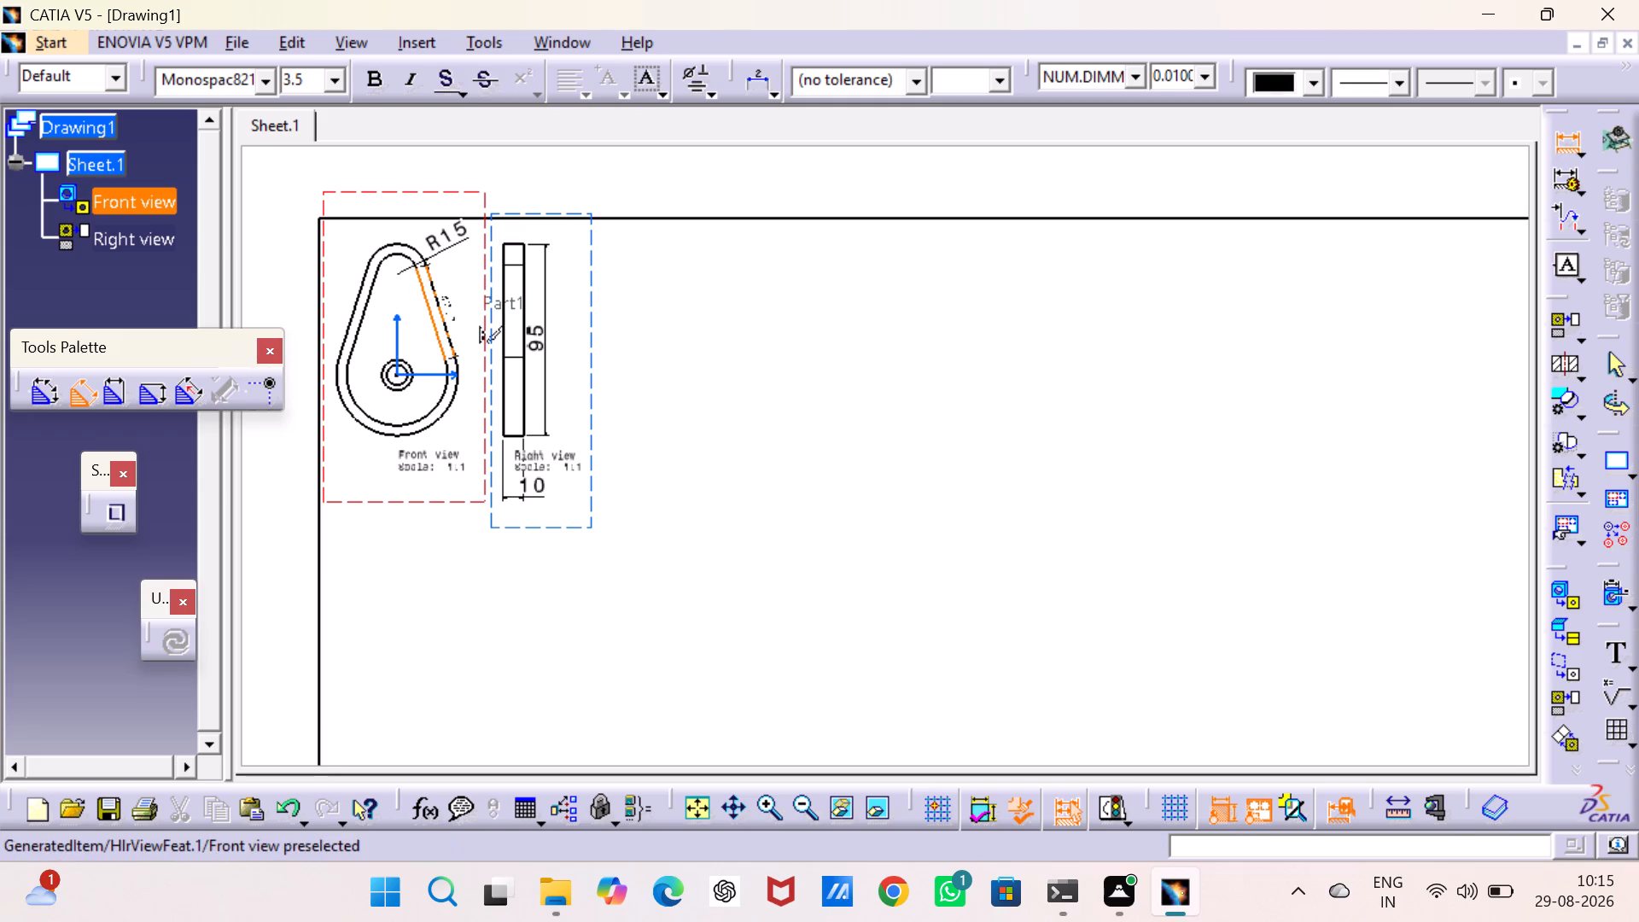
click(442, 314)
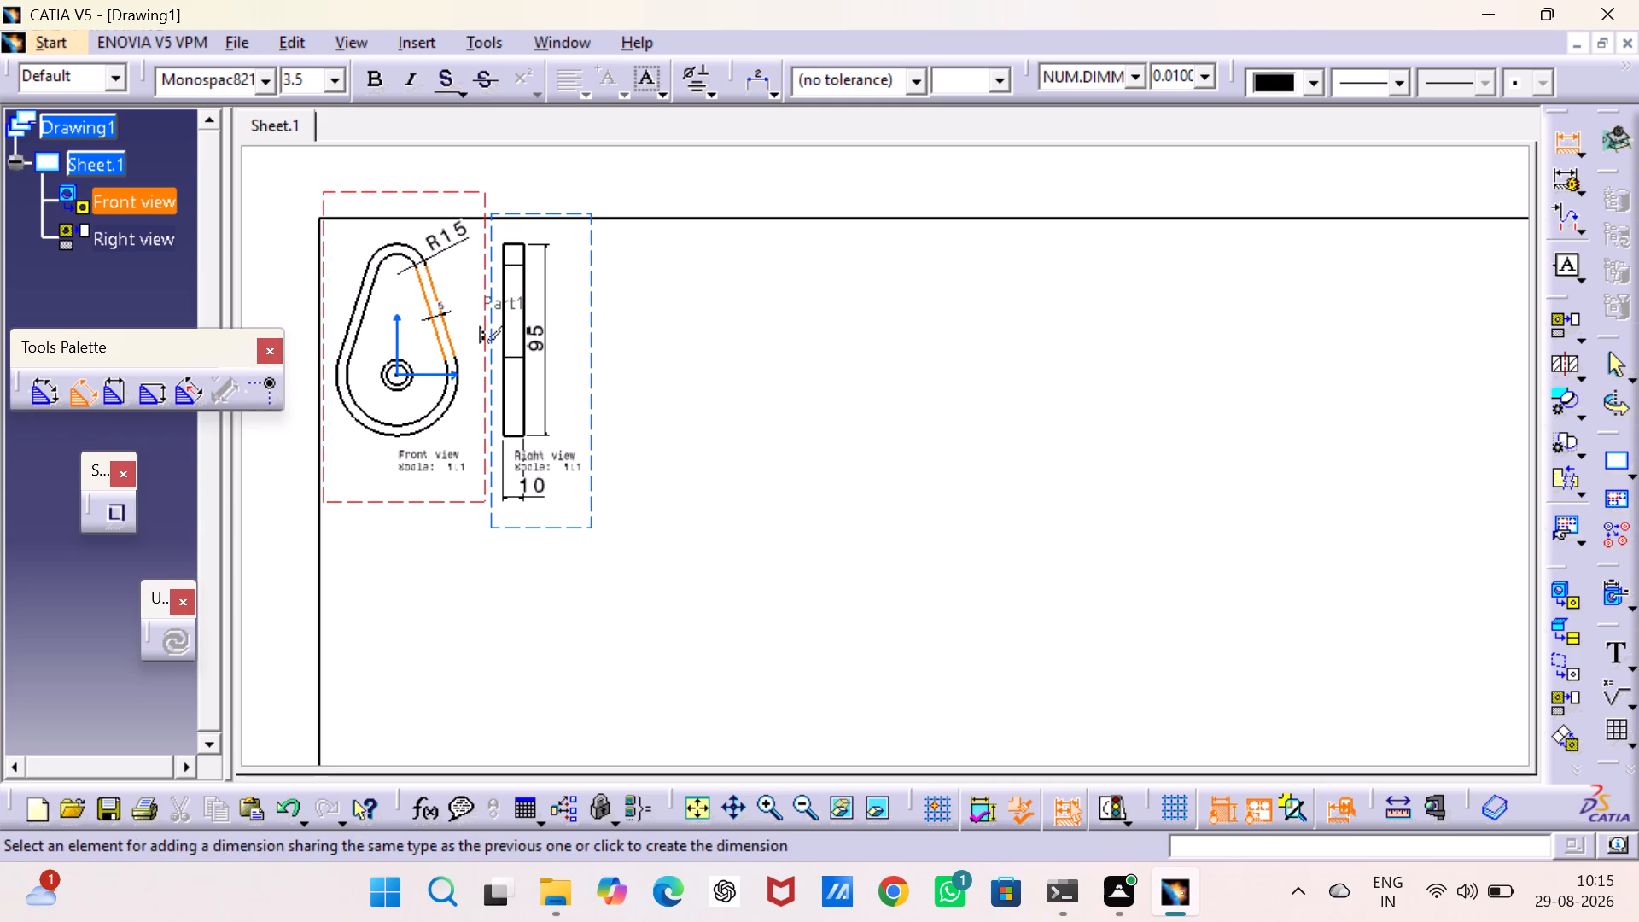
click(342, 79)
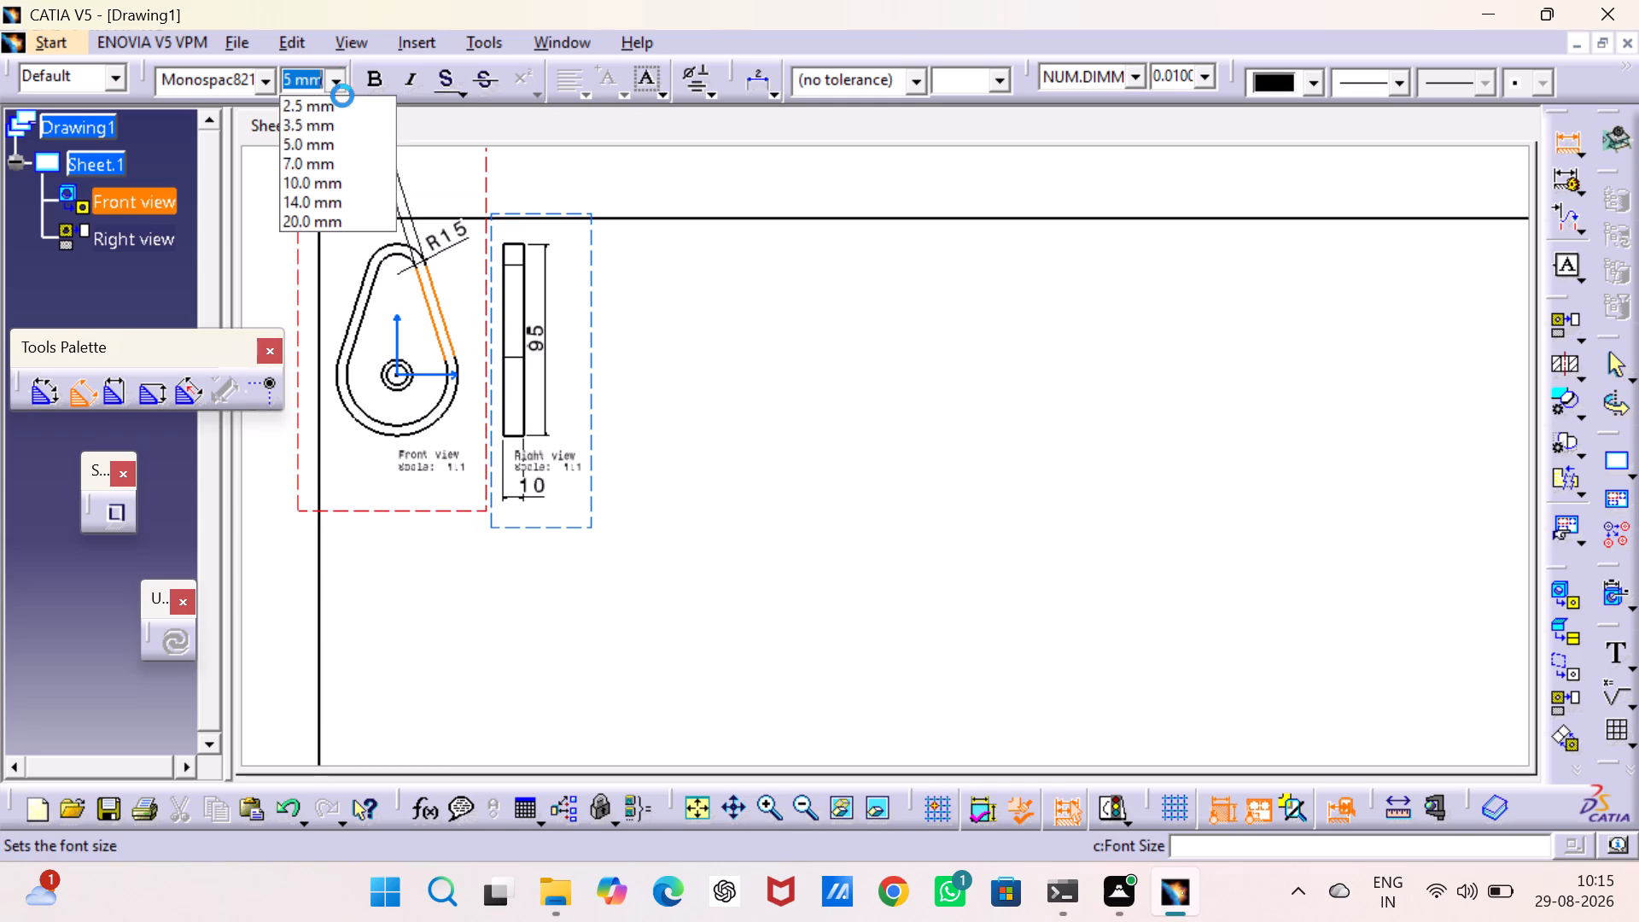
click(348, 156)
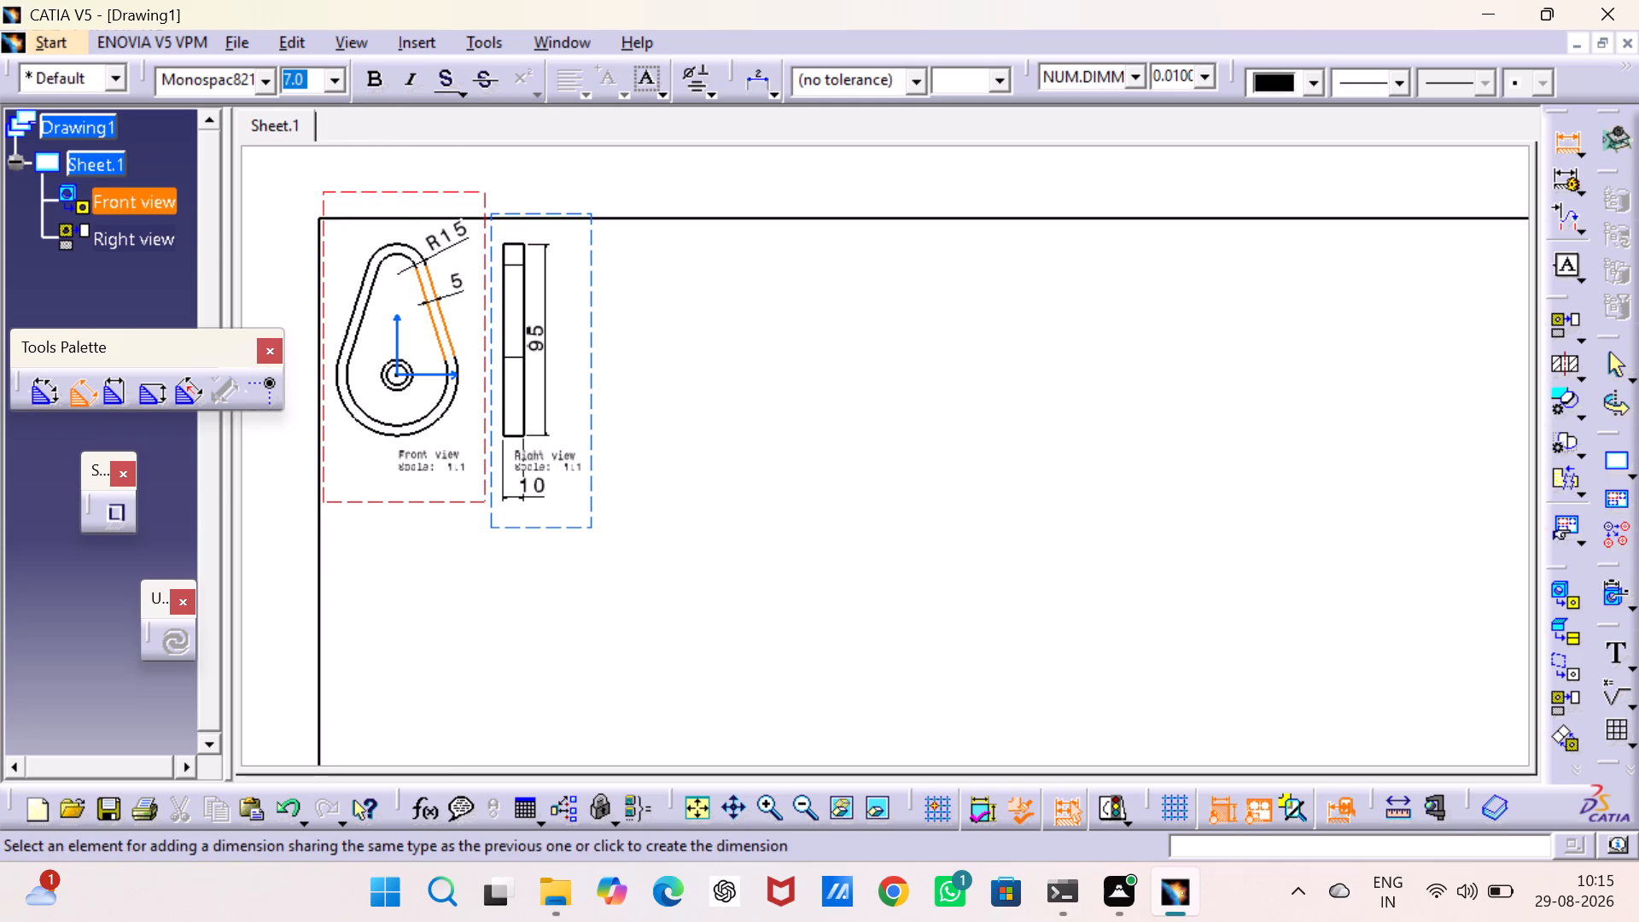
click(457, 281)
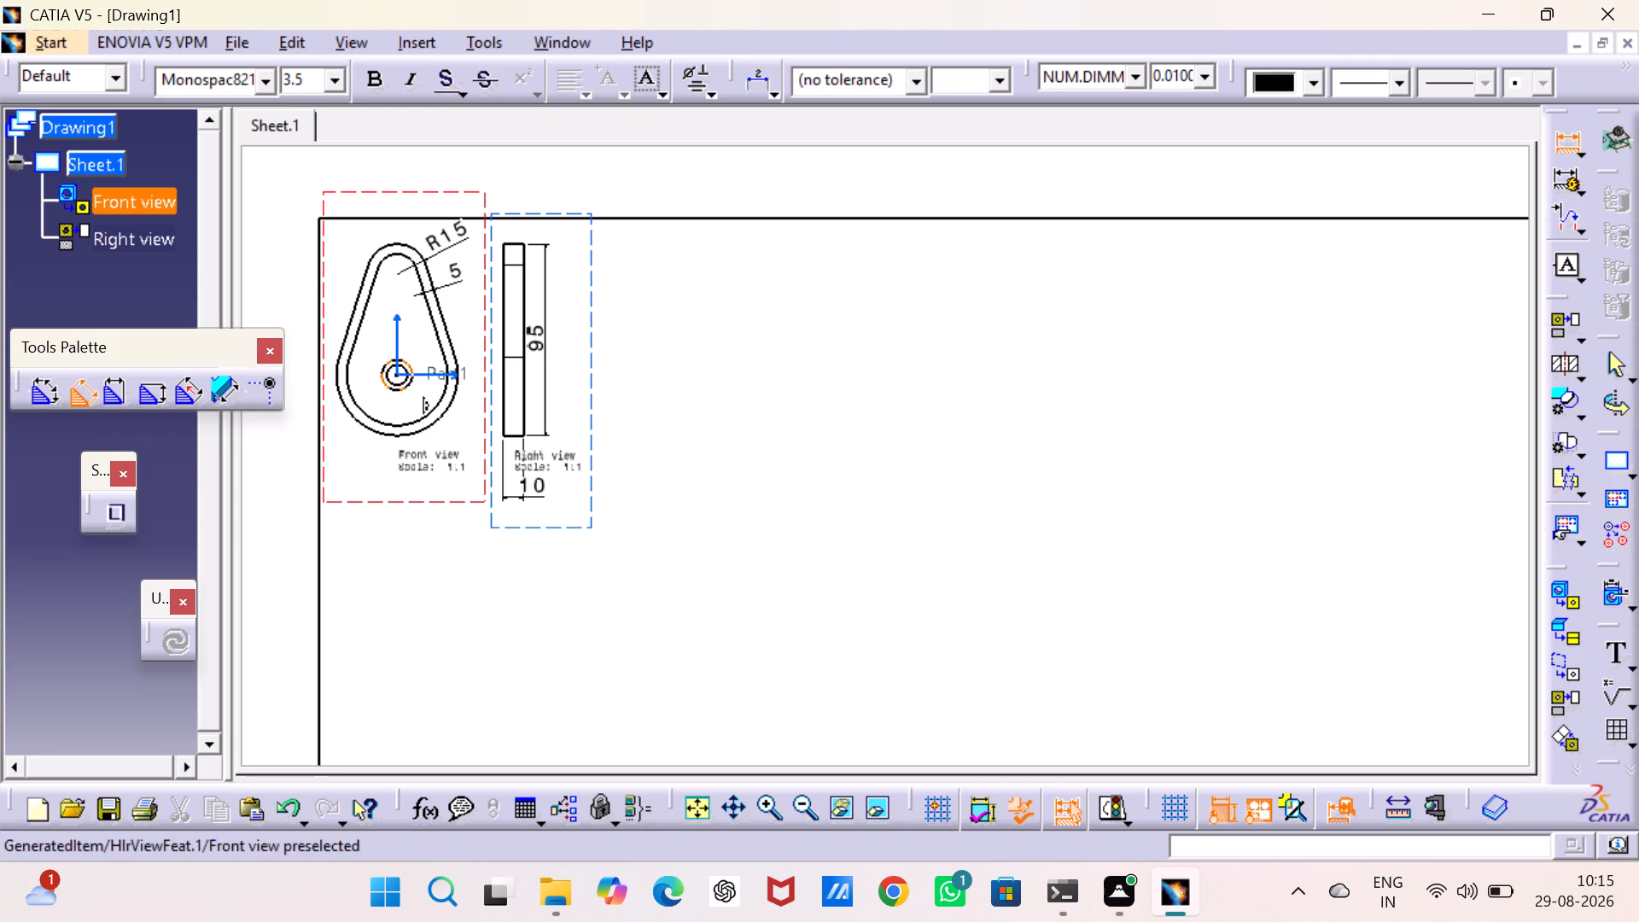
Dimension the hub's outer circle in the front view as a diameter with 7.0 mm text, placing the value below the cam.
click(383, 388)
click(336, 88)
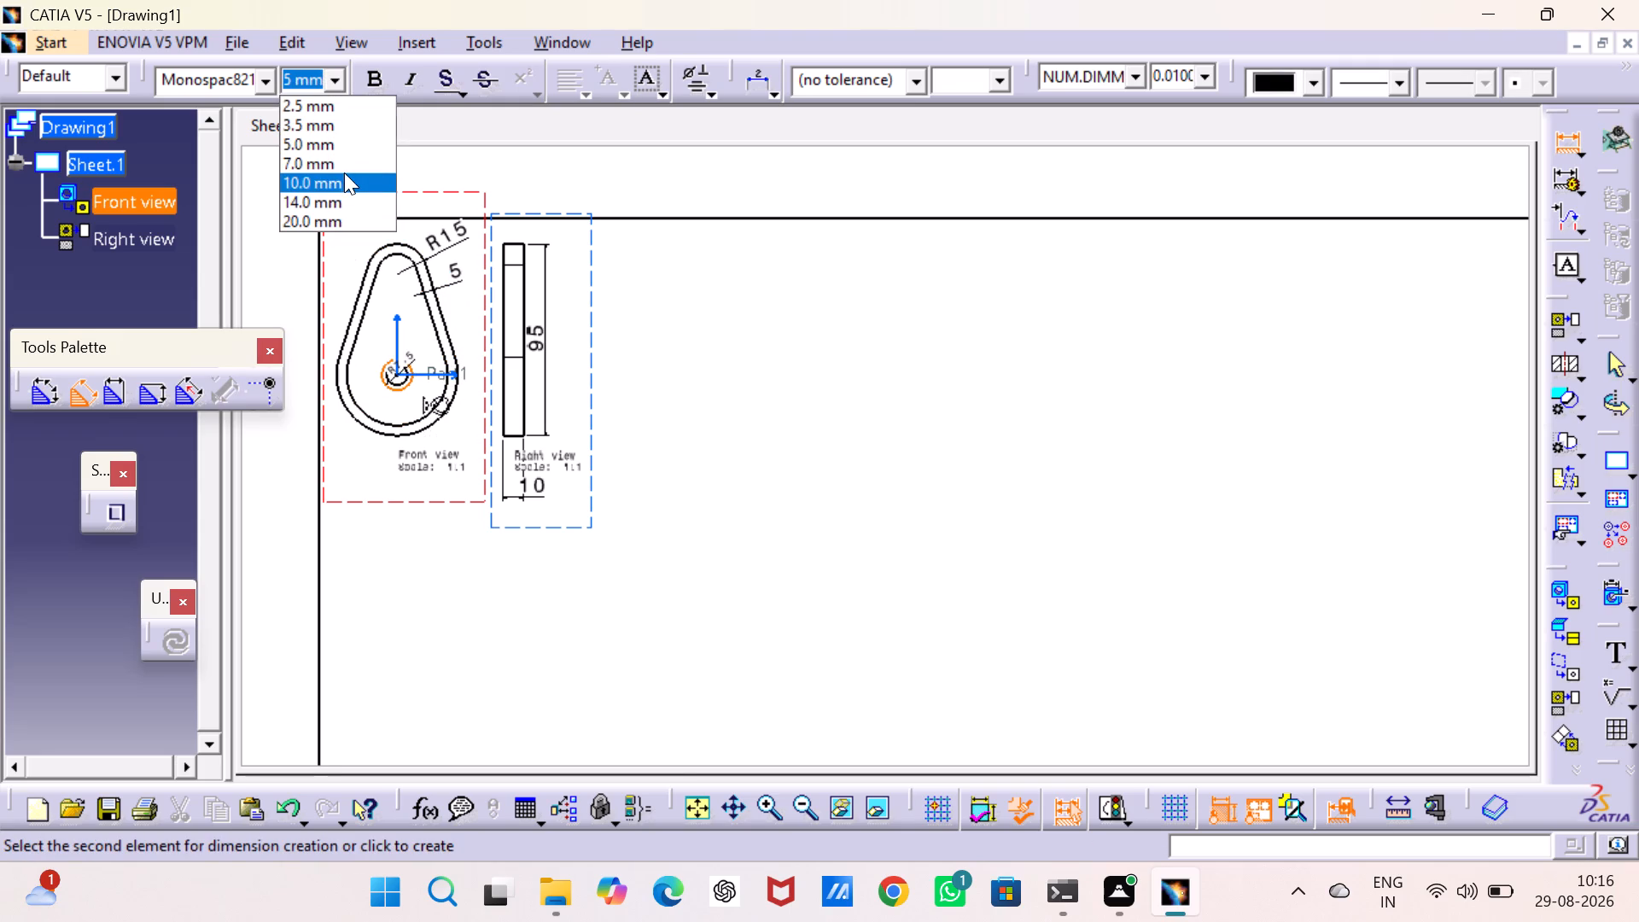
click(344, 167)
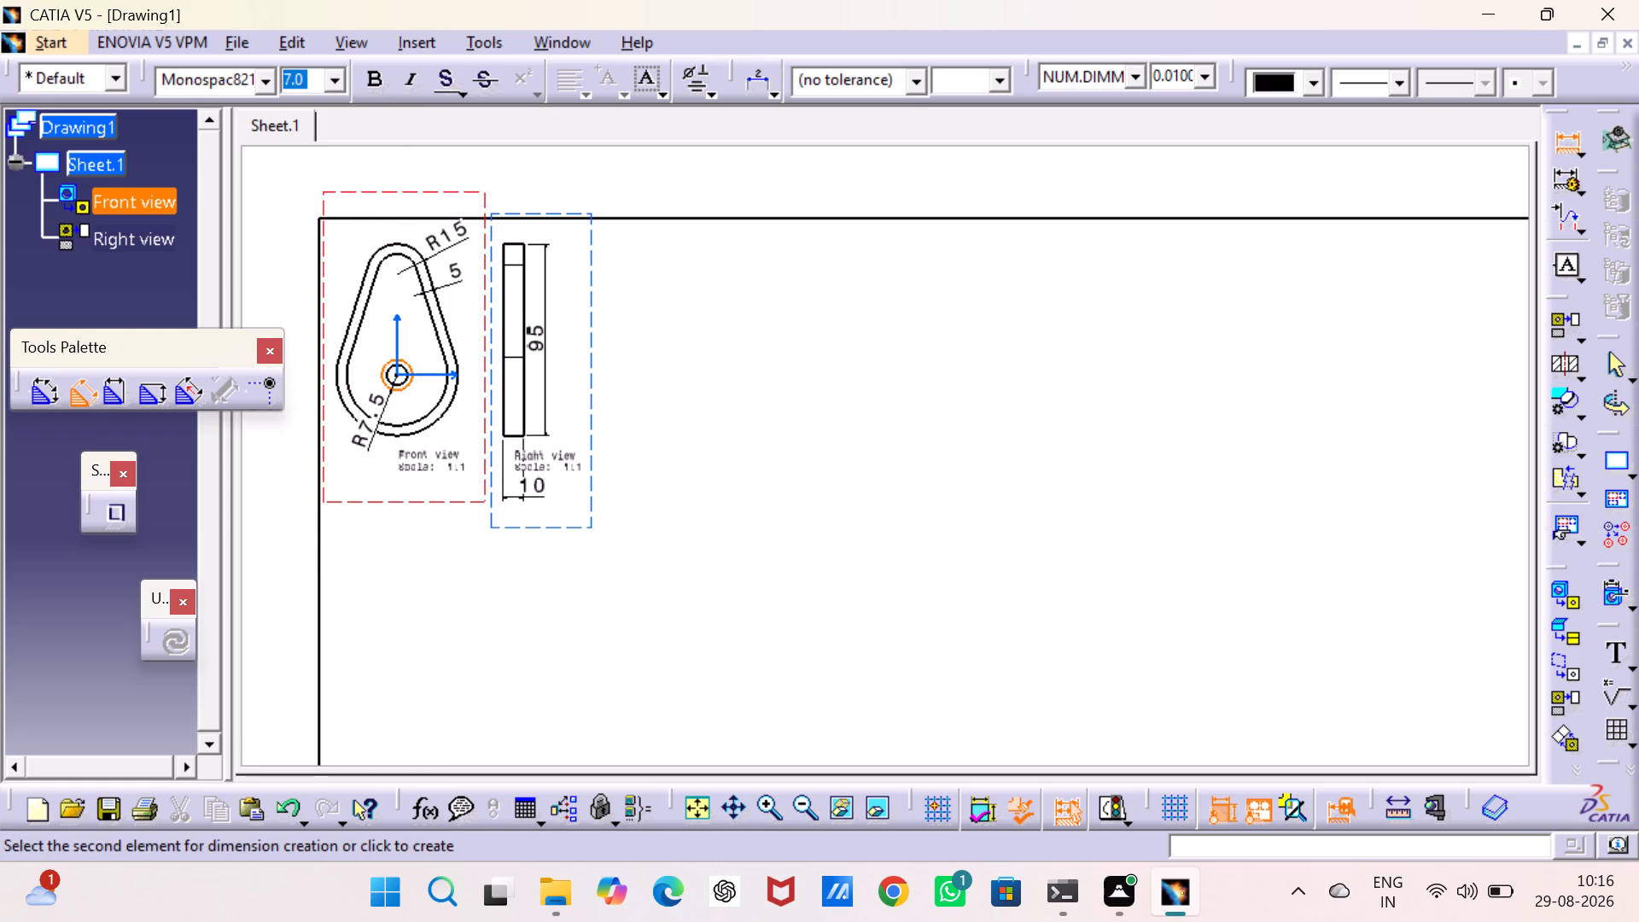
right_click(370, 452)
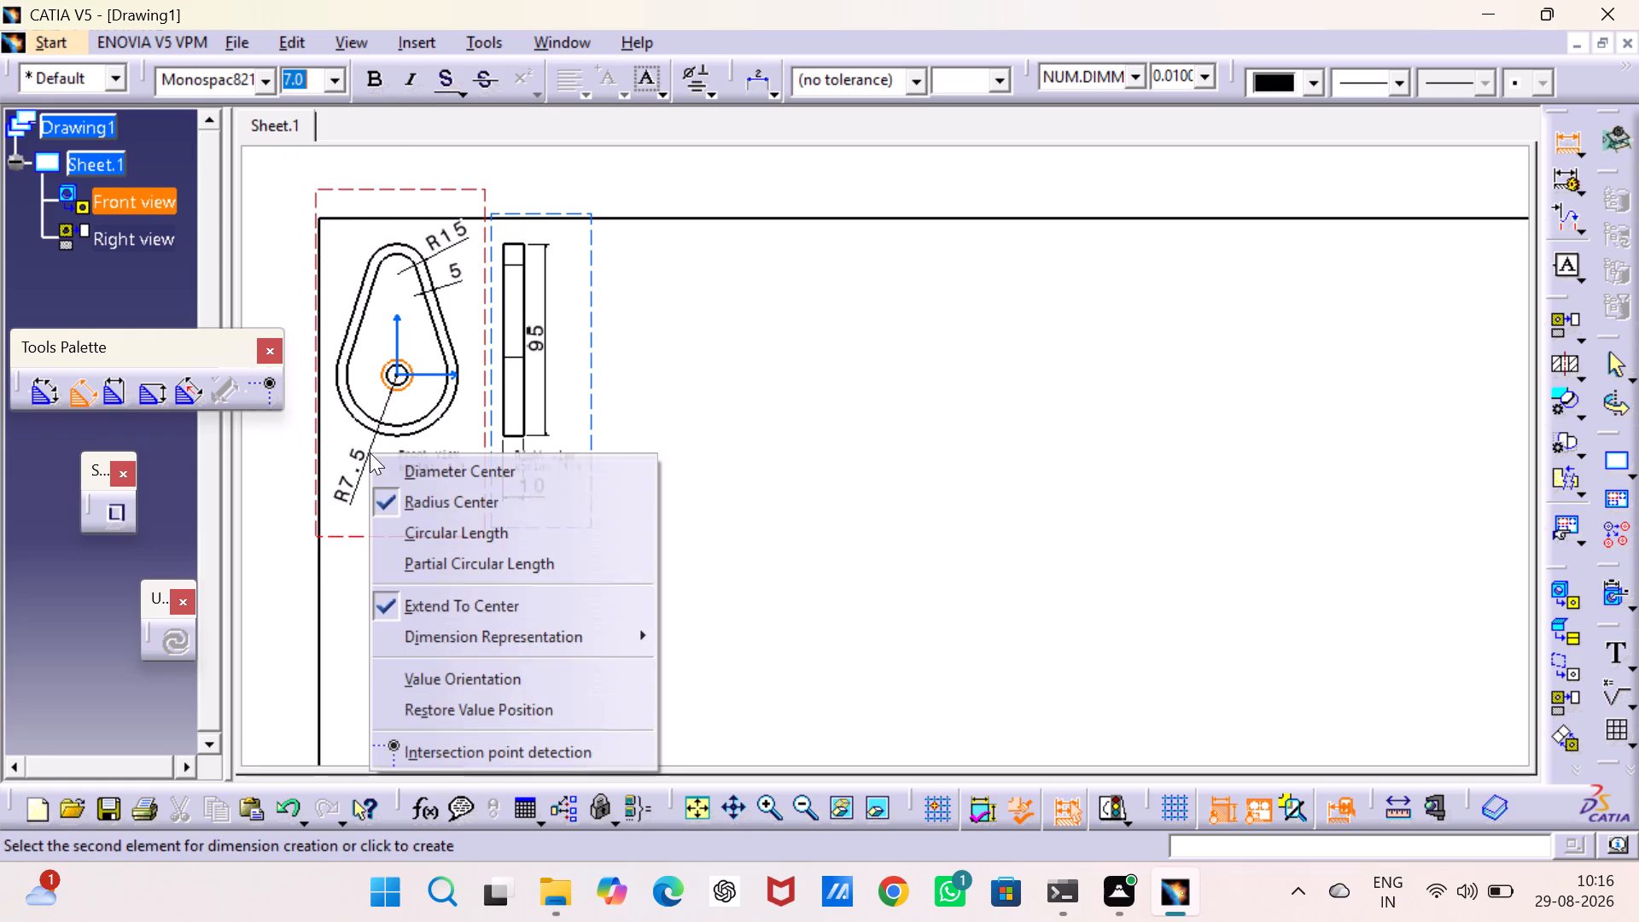
click(404, 472)
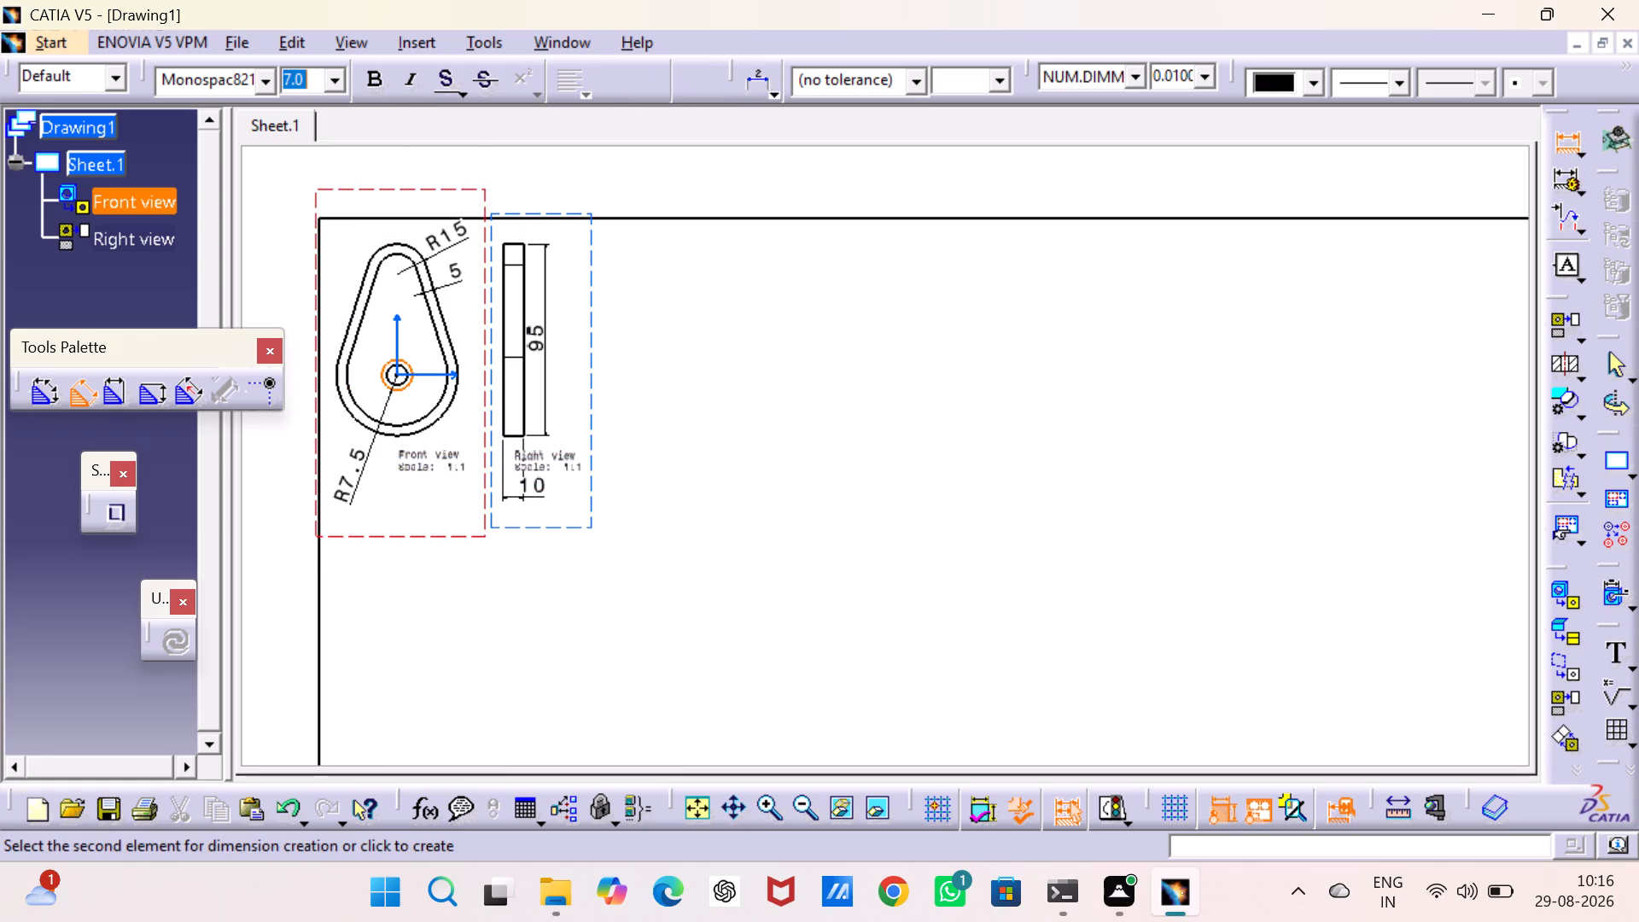
click(359, 470)
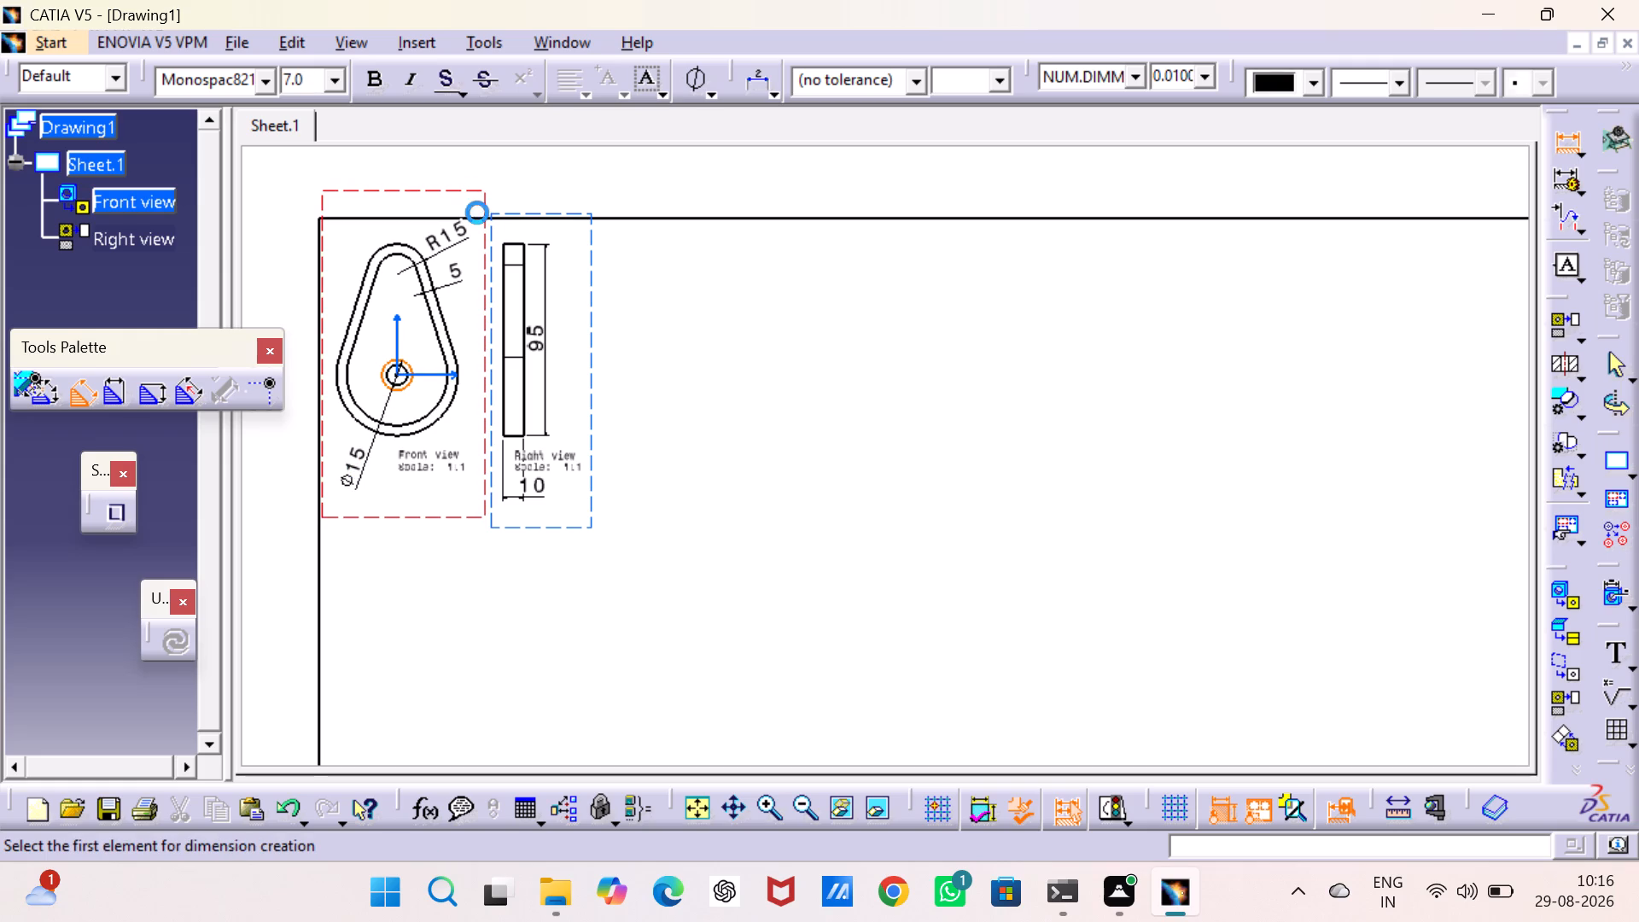
Dimension the cam's large outer base arc in the front view as a radius with 7.0 mm text, placing it below, beside the hub diameter.
click(357, 422)
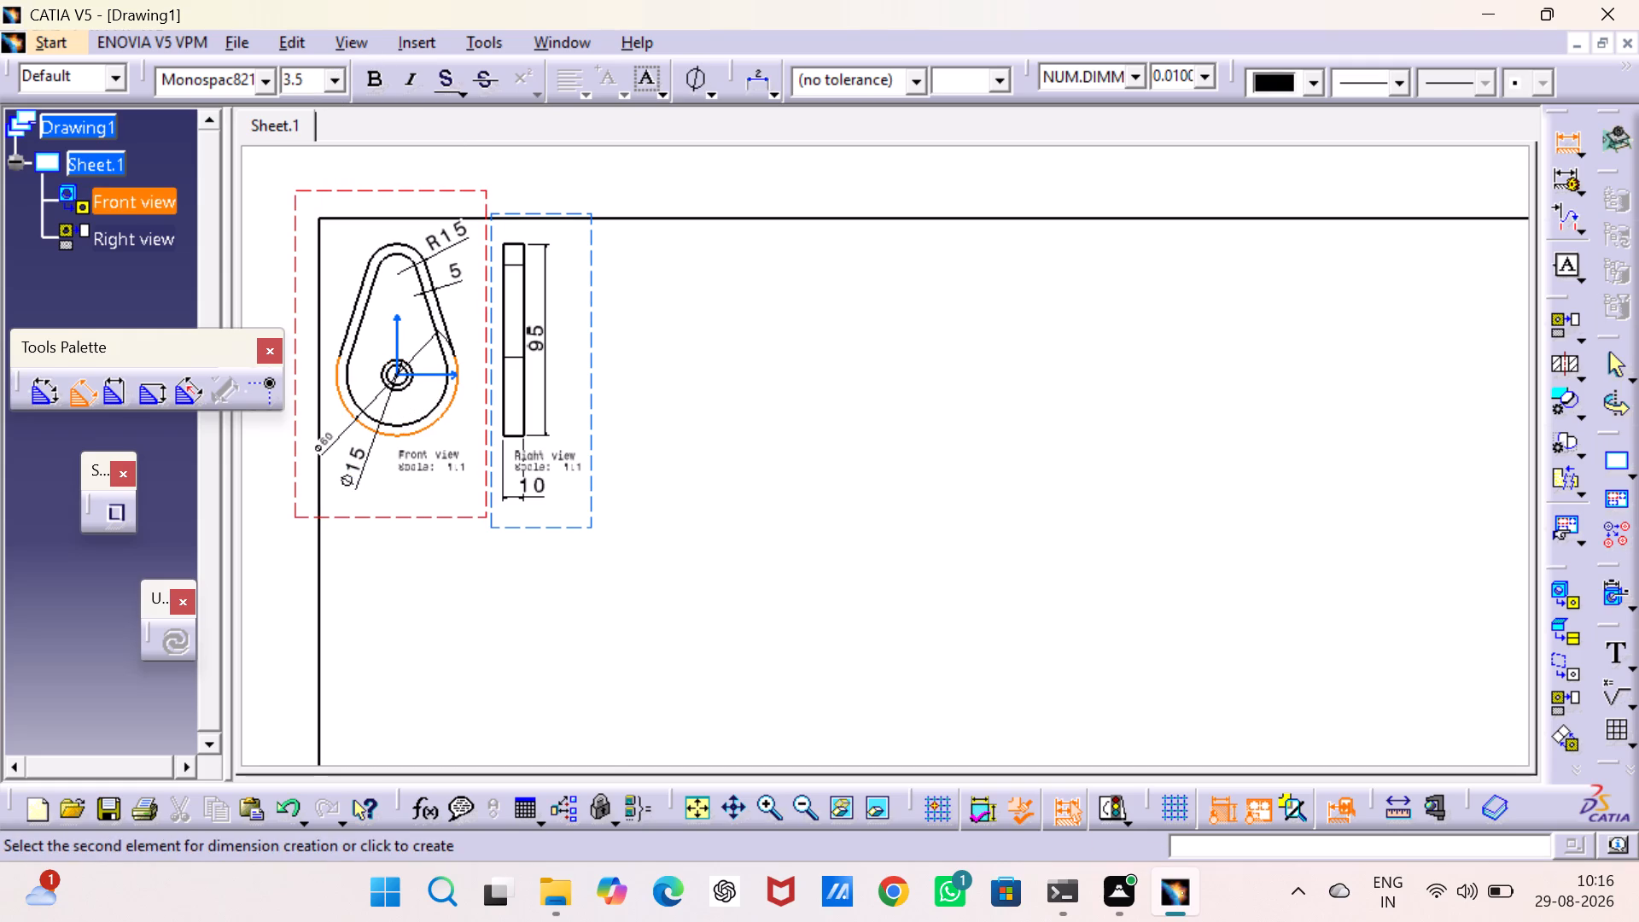
right_click(330, 451)
click(360, 464)
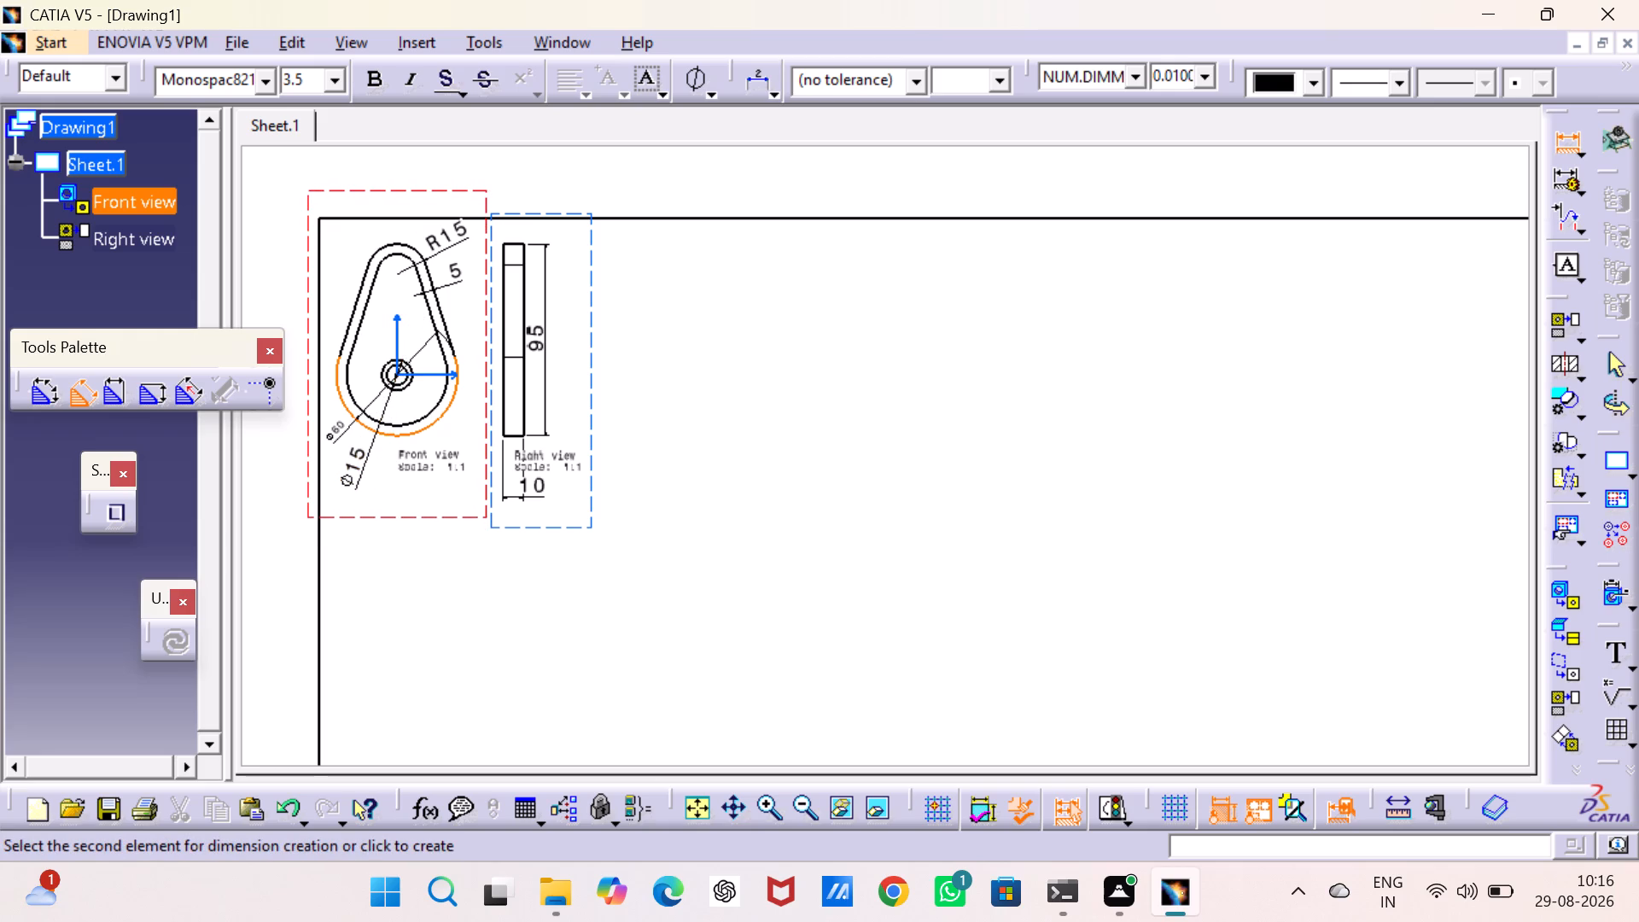
right_click(341, 436)
click(361, 482)
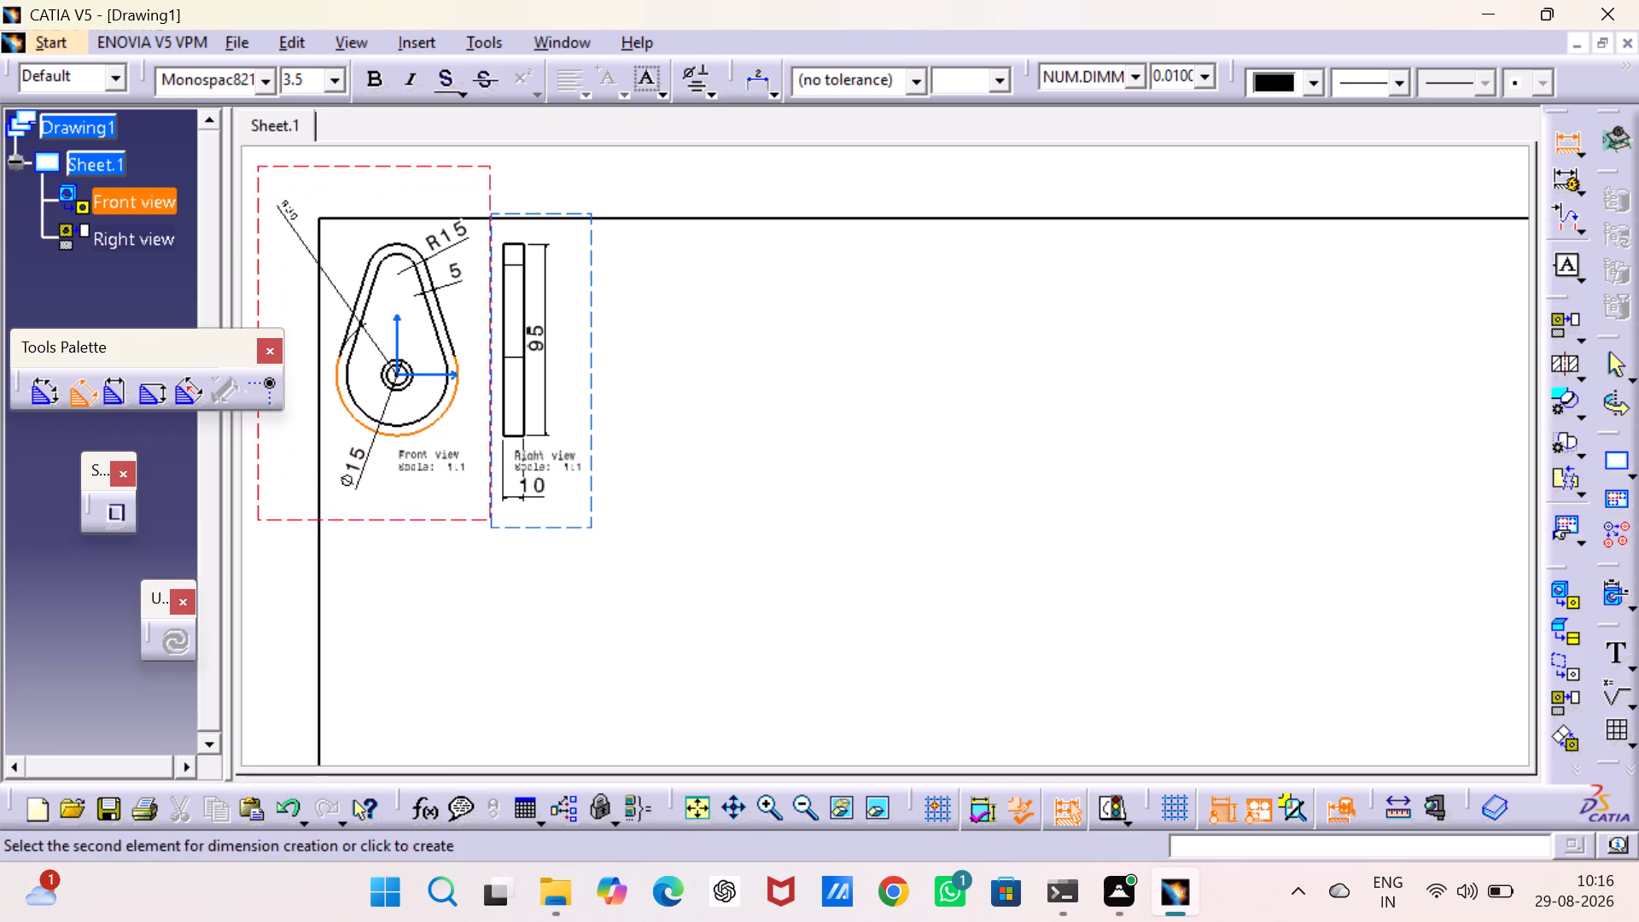
click(336, 81)
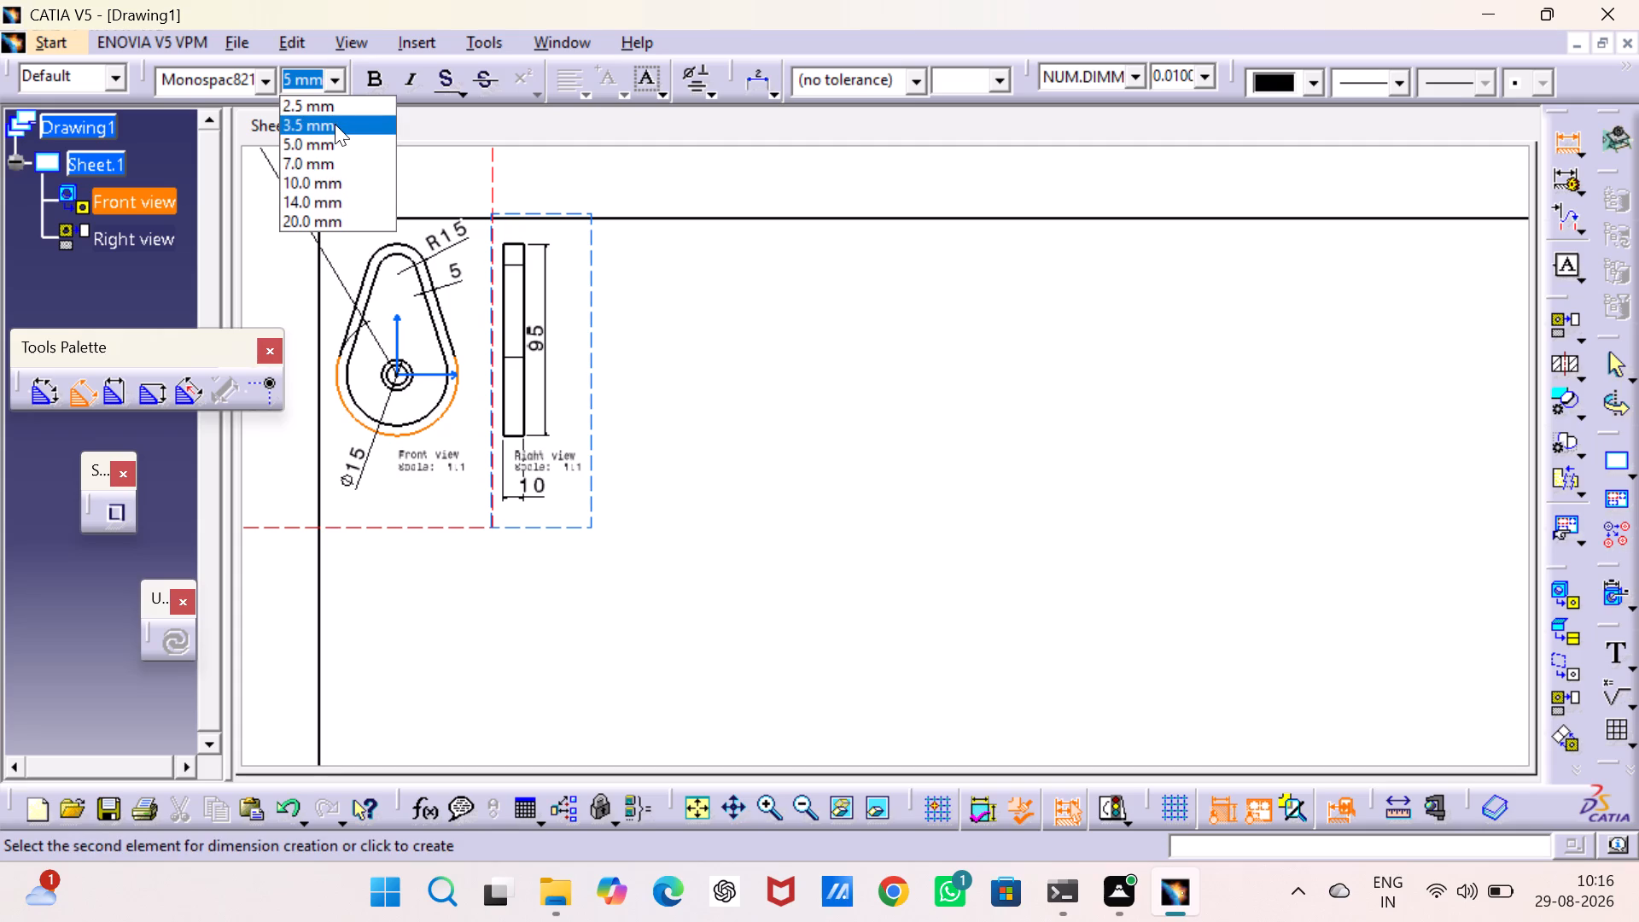
click(337, 155)
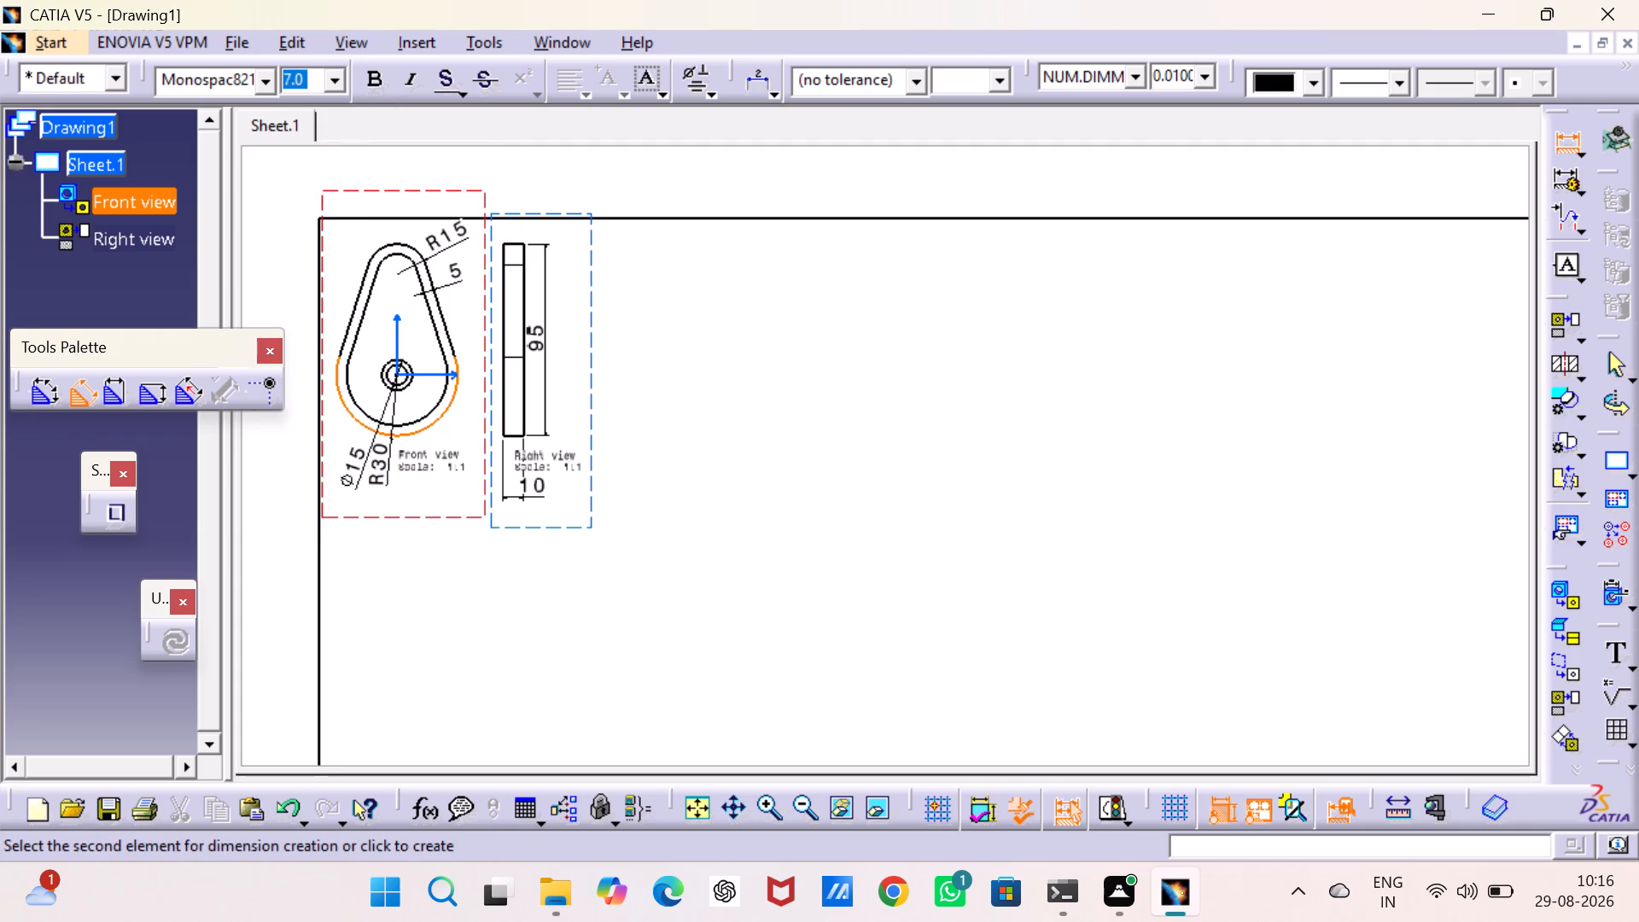
click(387, 485)
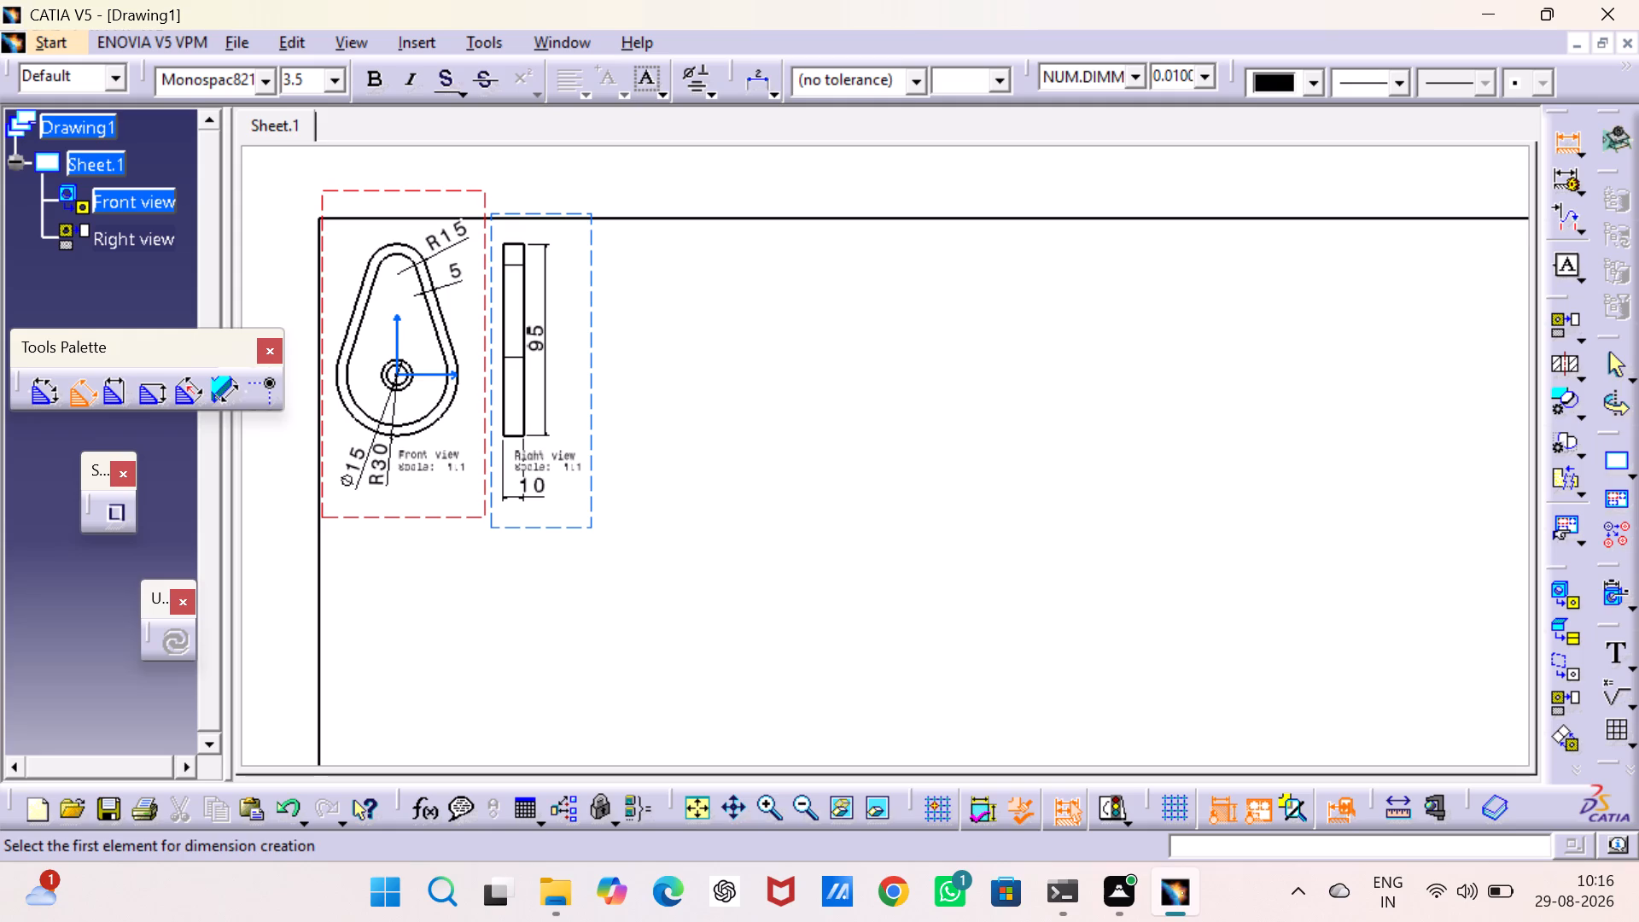
Create an isometric view of the cam from cam.CATPart, placed on the sheet beside the right view.
middle_drag(727, 265, 699, 207)
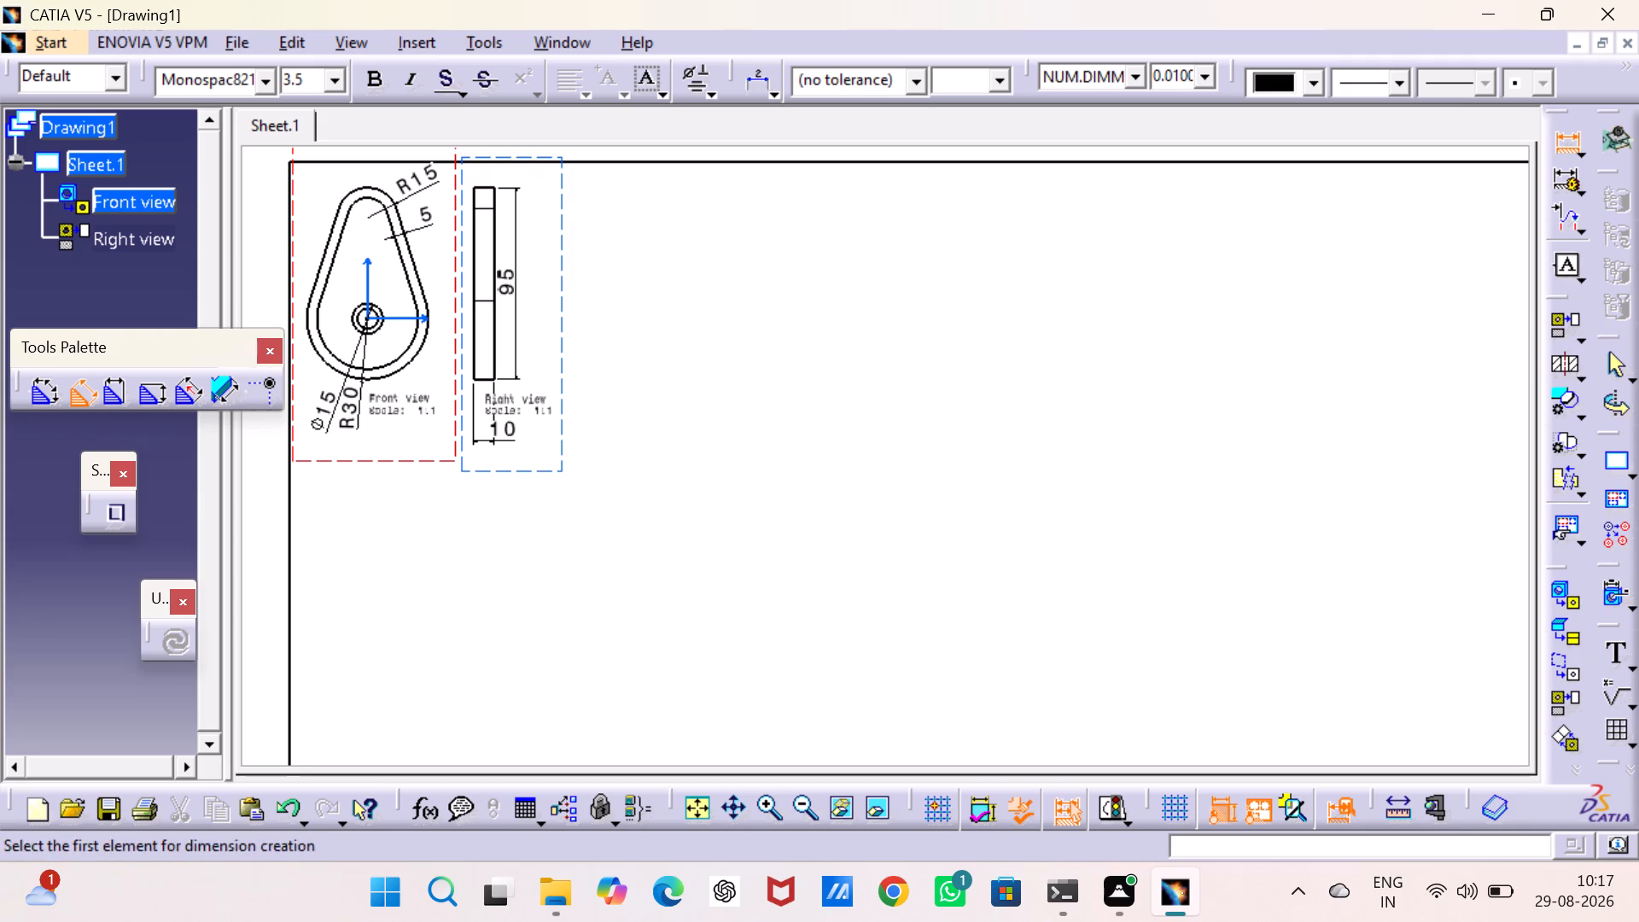
click(1579, 340)
click(1577, 359)
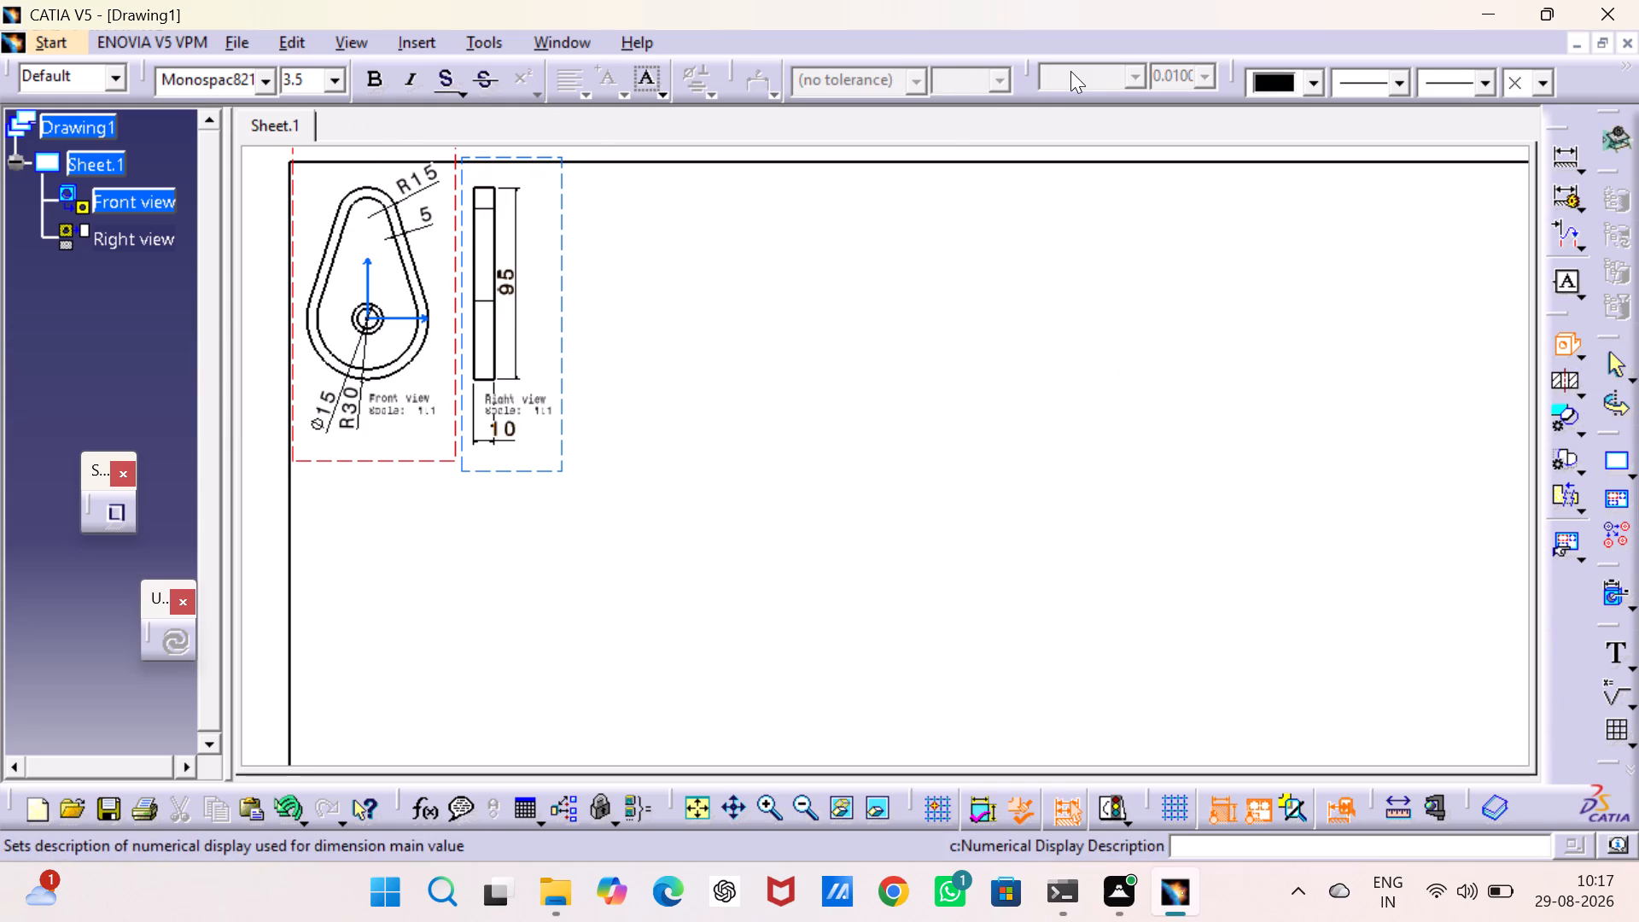
click(550, 35)
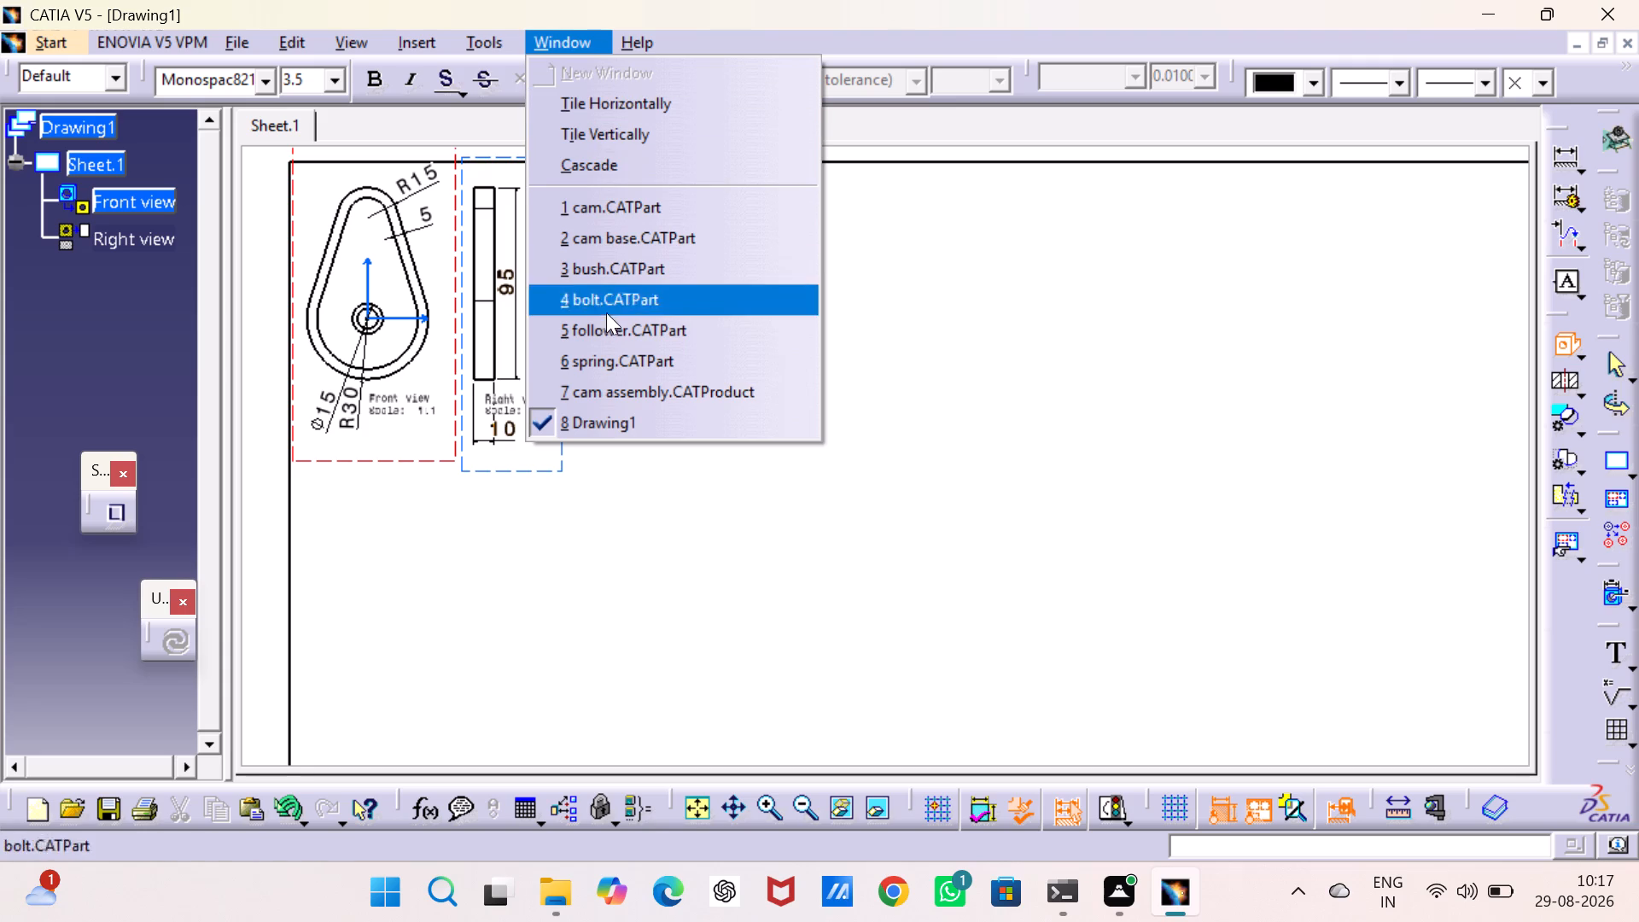
click(621, 210)
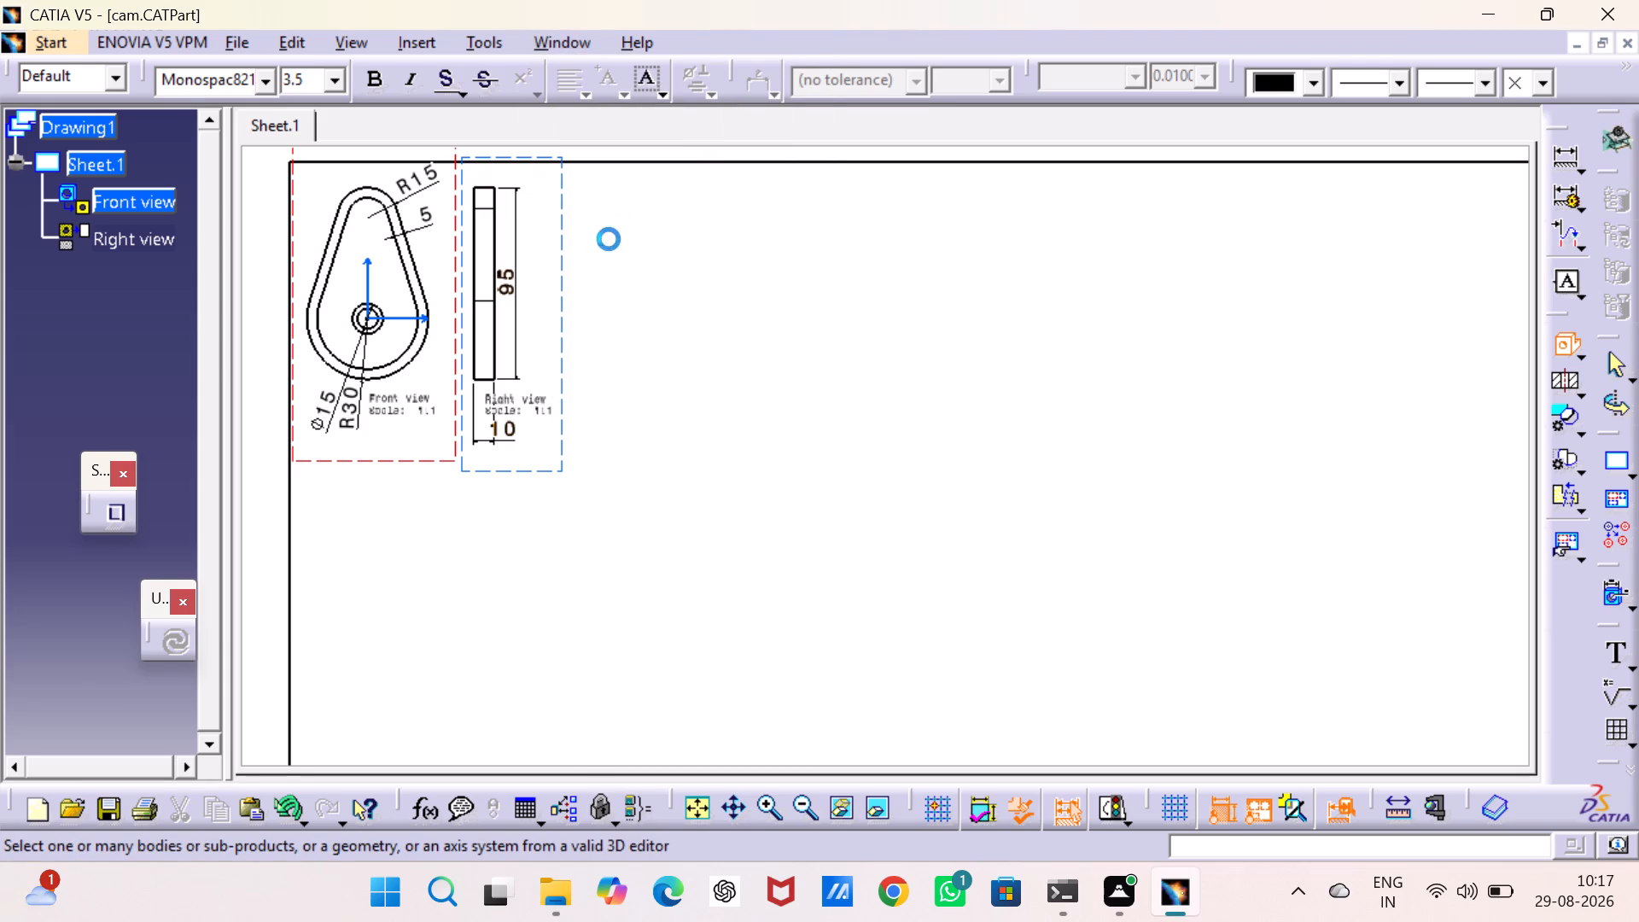
click(823, 417)
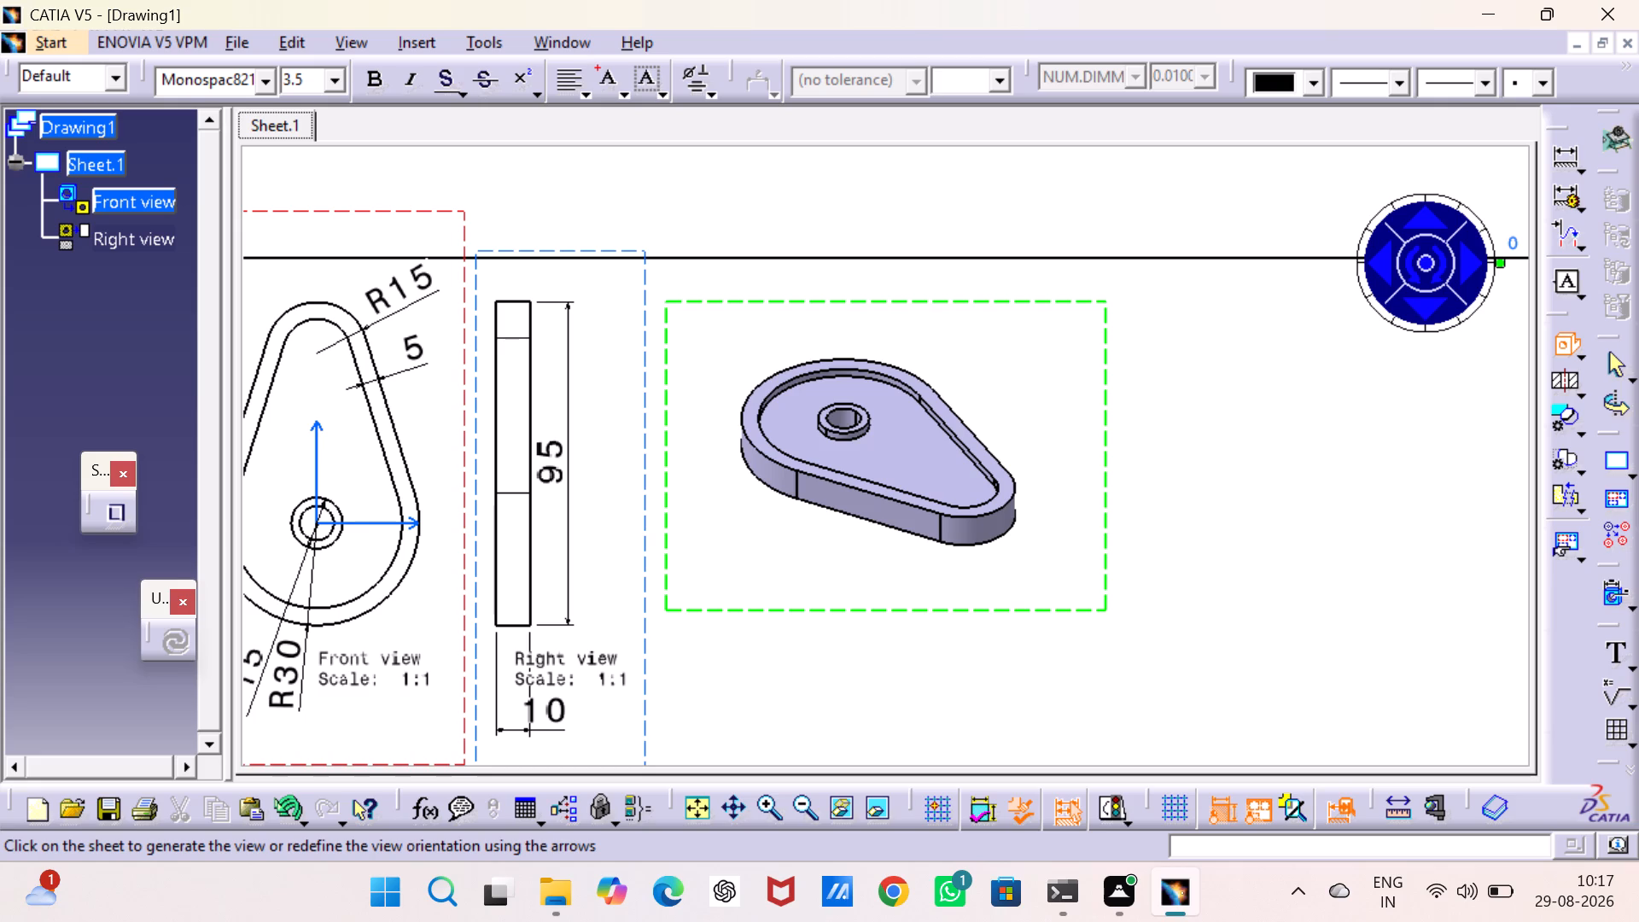
click(1199, 385)
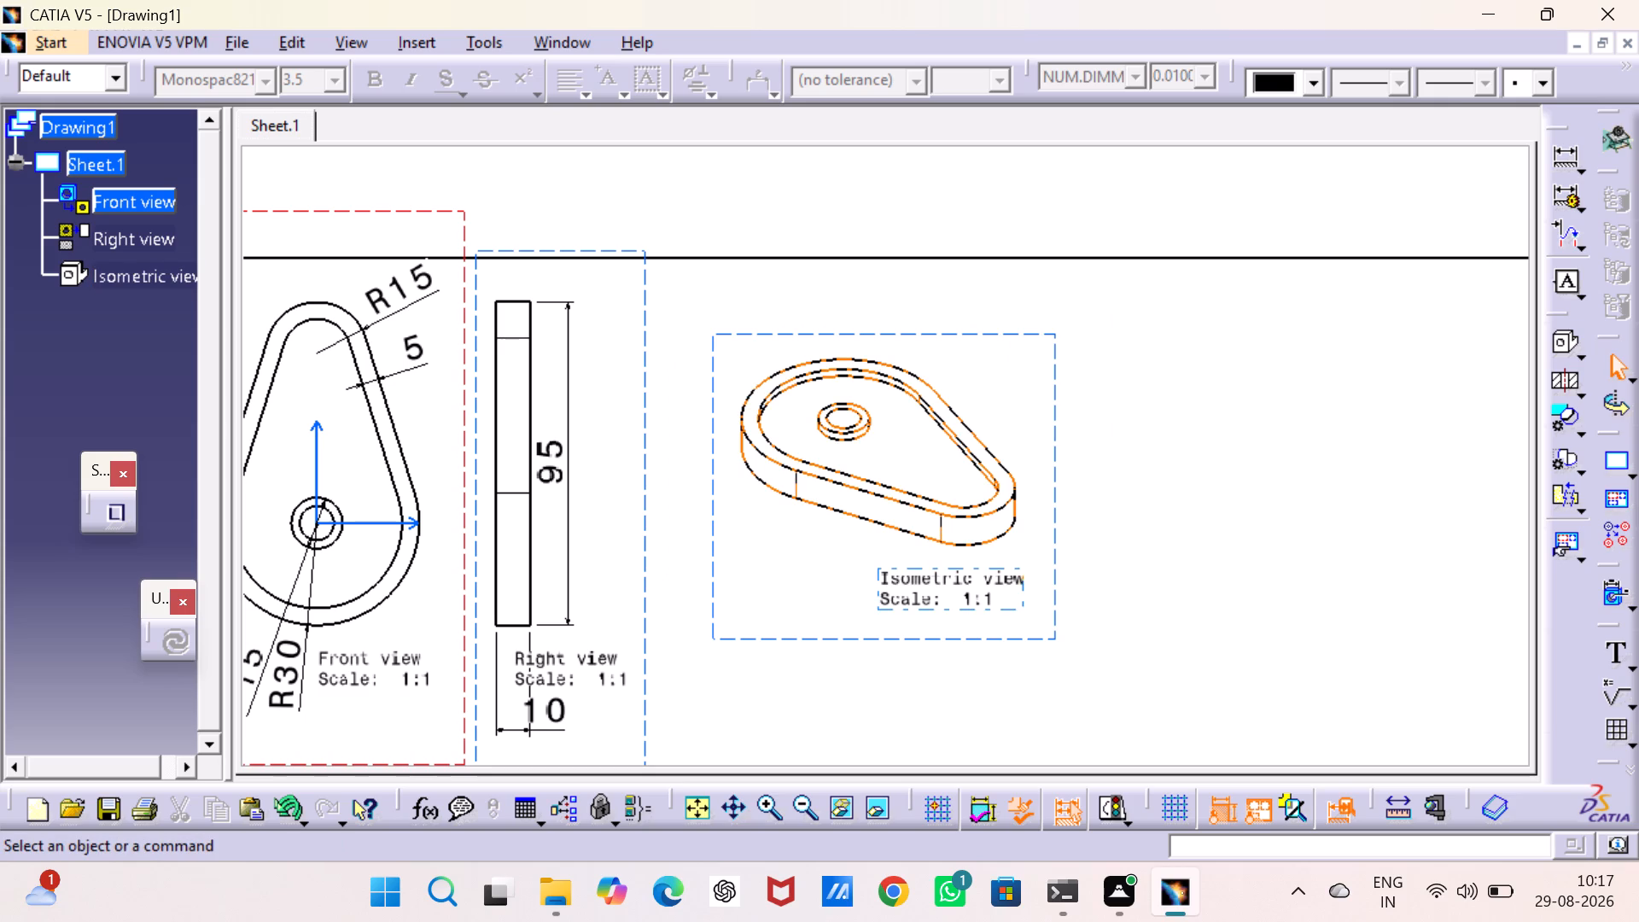
Move the isometric view up and closer to the right view, just beside its overall height dimension.
drag(842, 333, 703, 278)
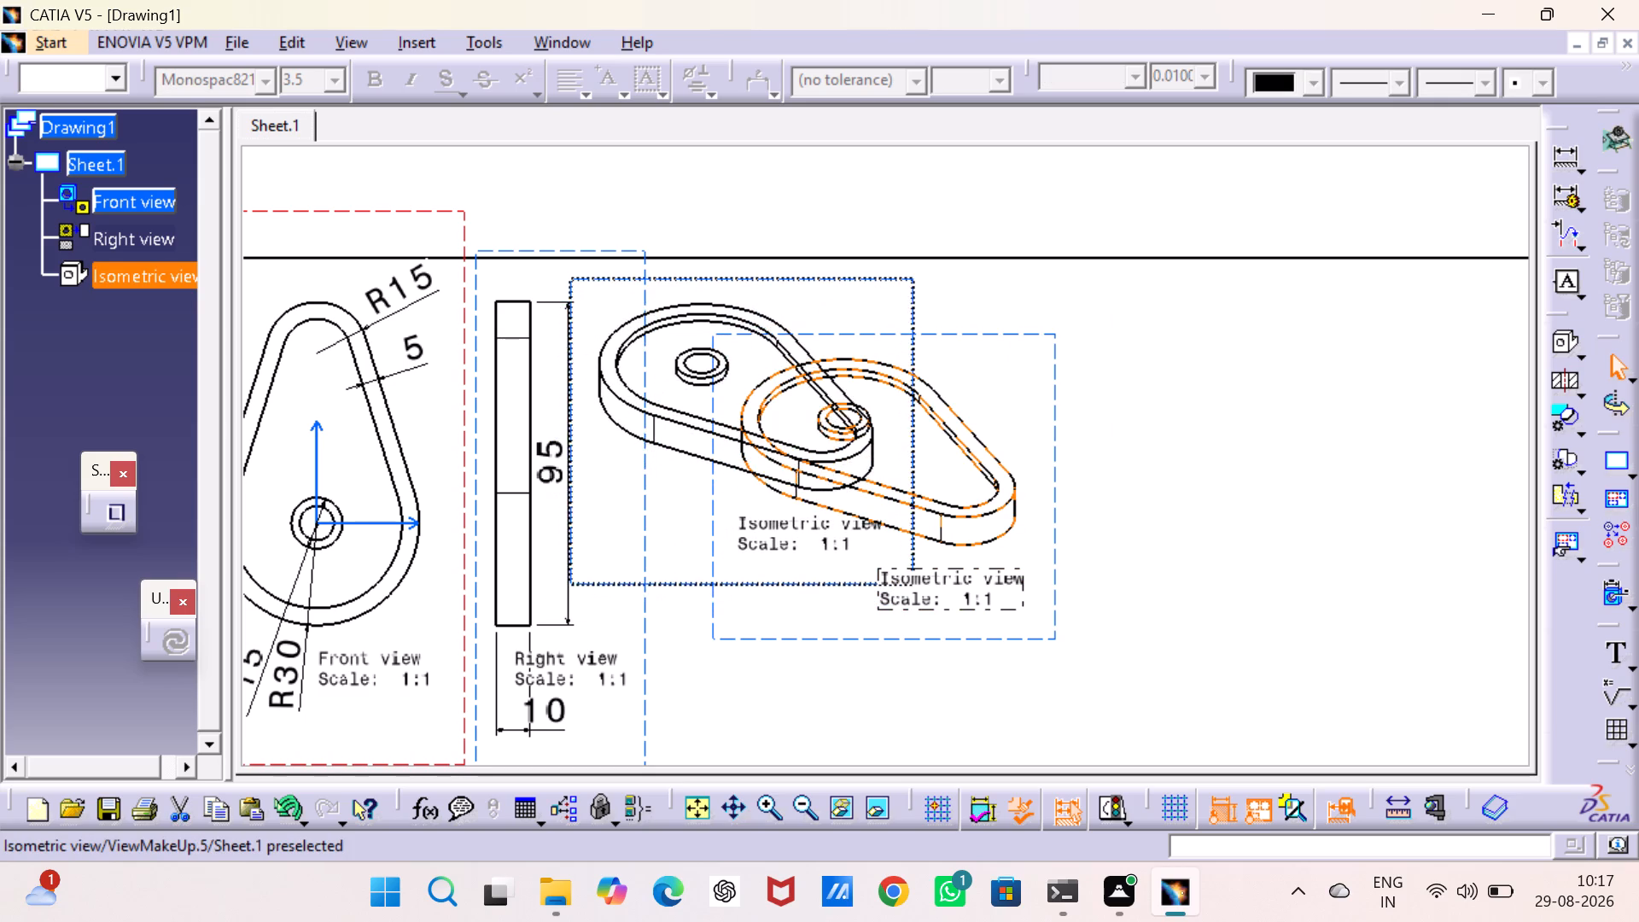
drag(703, 278, 752, 278)
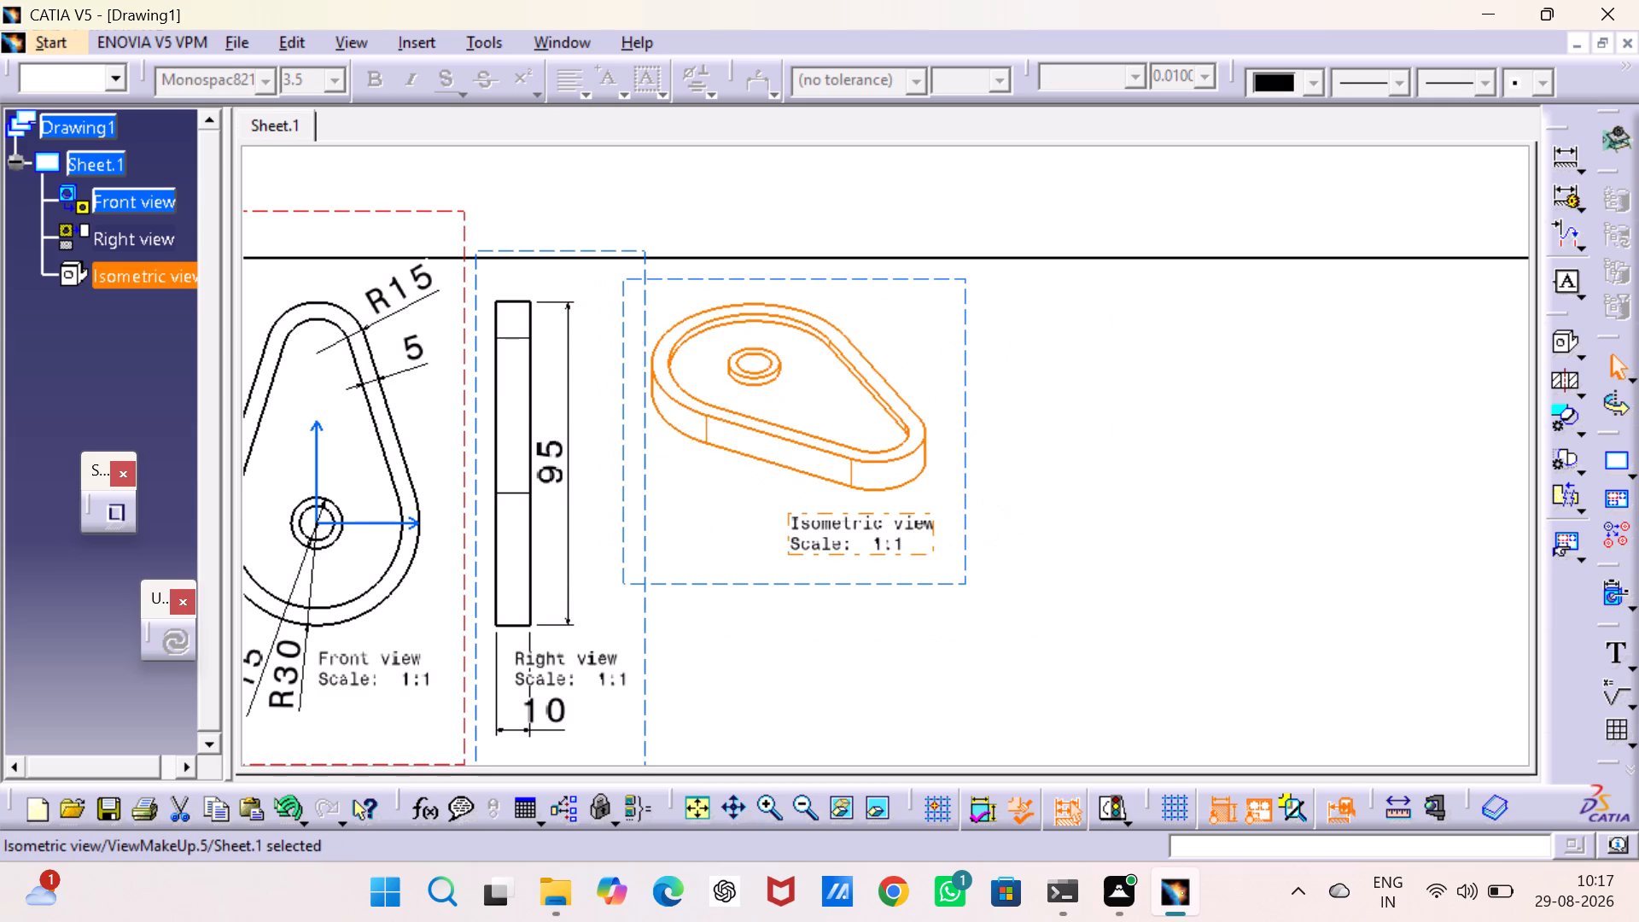
drag(622, 582, 633, 583)
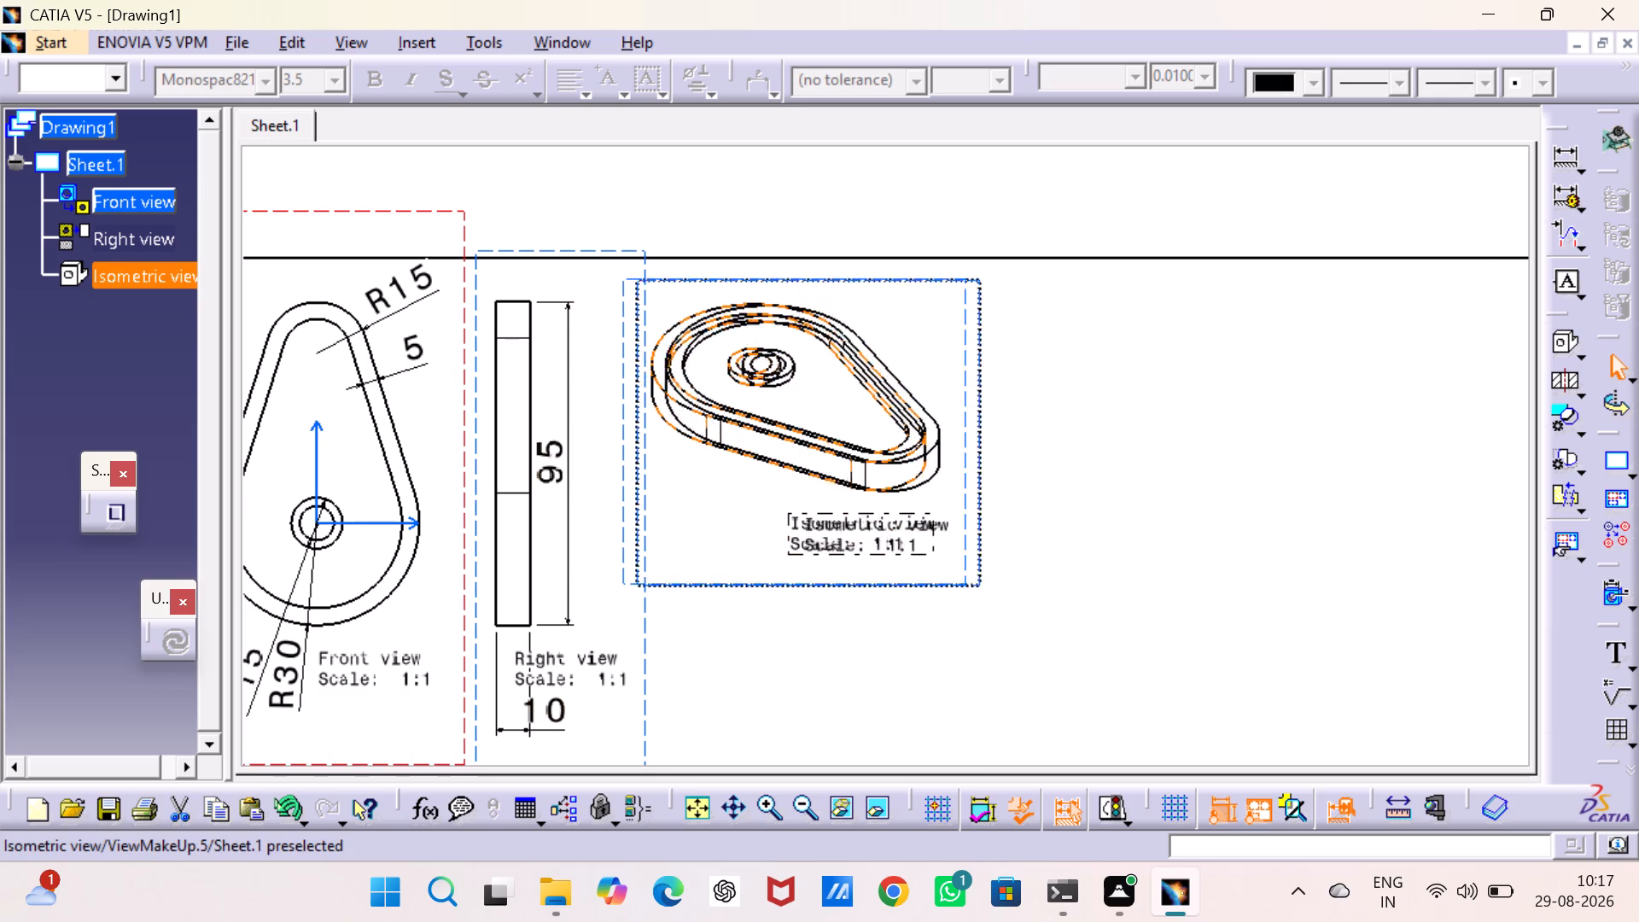
drag(633, 583, 550, 584)
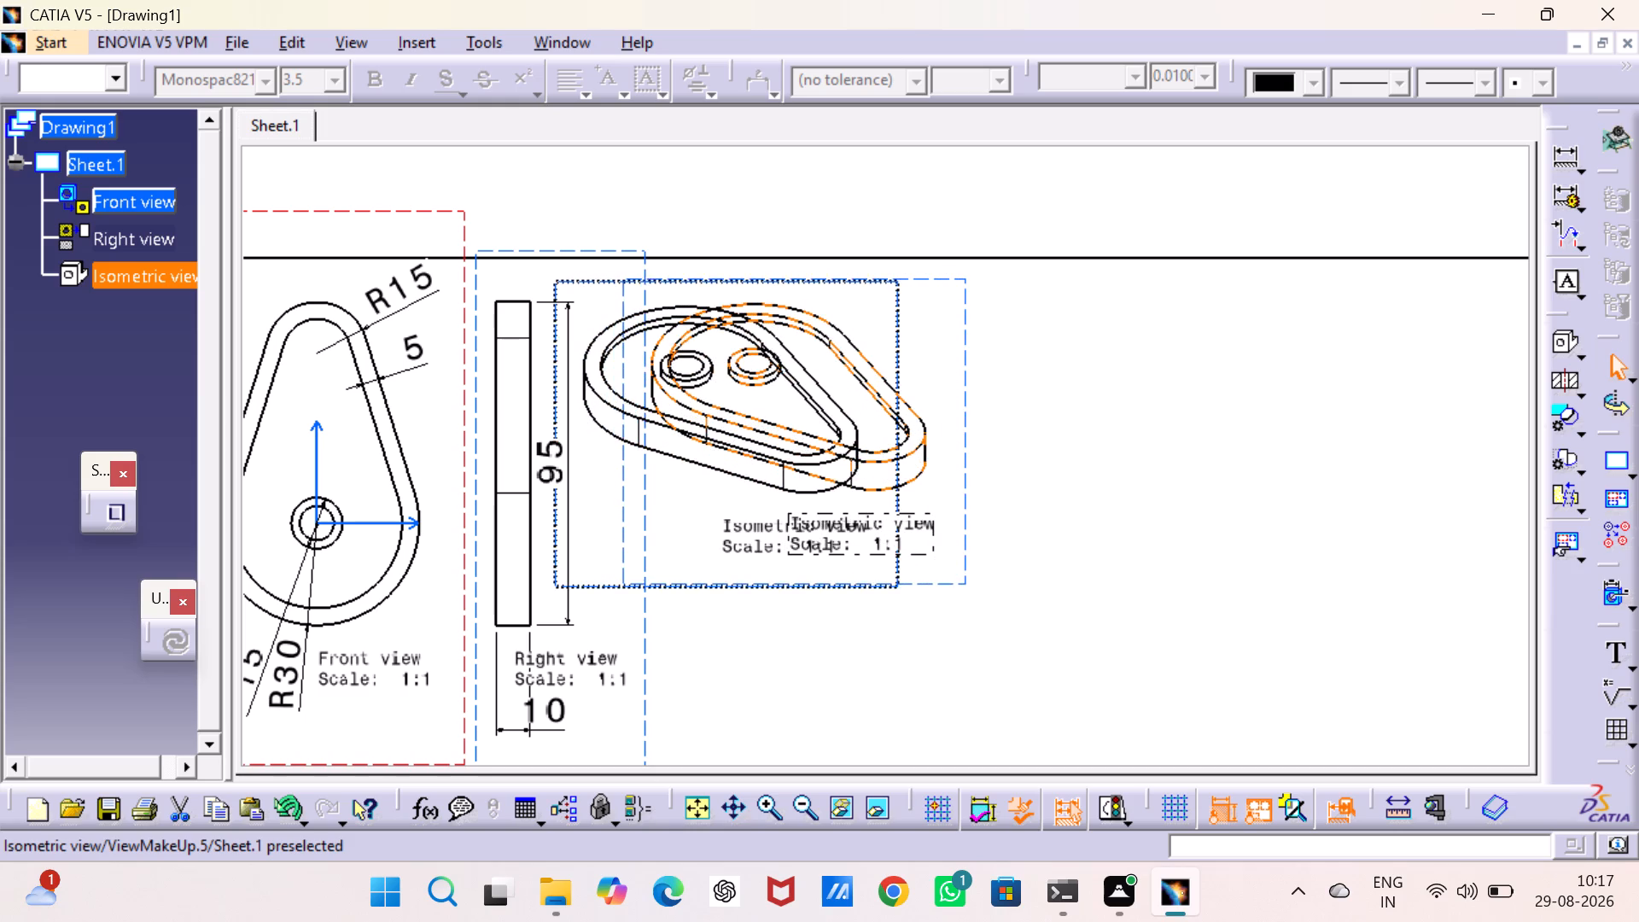
drag(550, 584, 552, 584)
click(1100, 542)
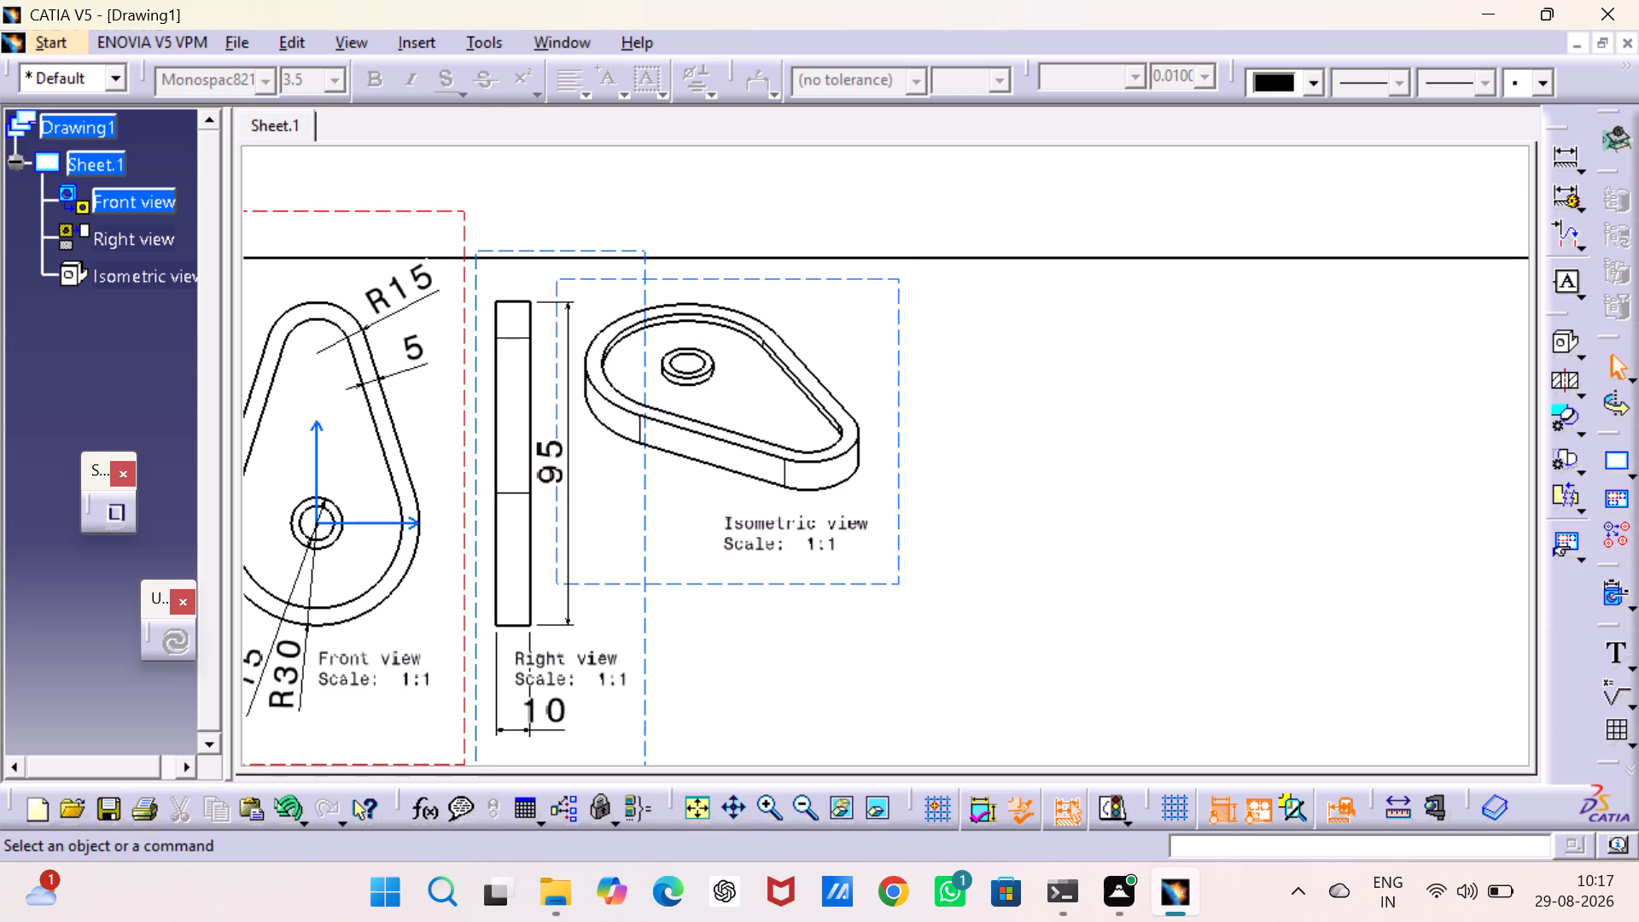
Set the cam's isometric view to the Raster generation mode with the Shading option.
right_click(903, 394)
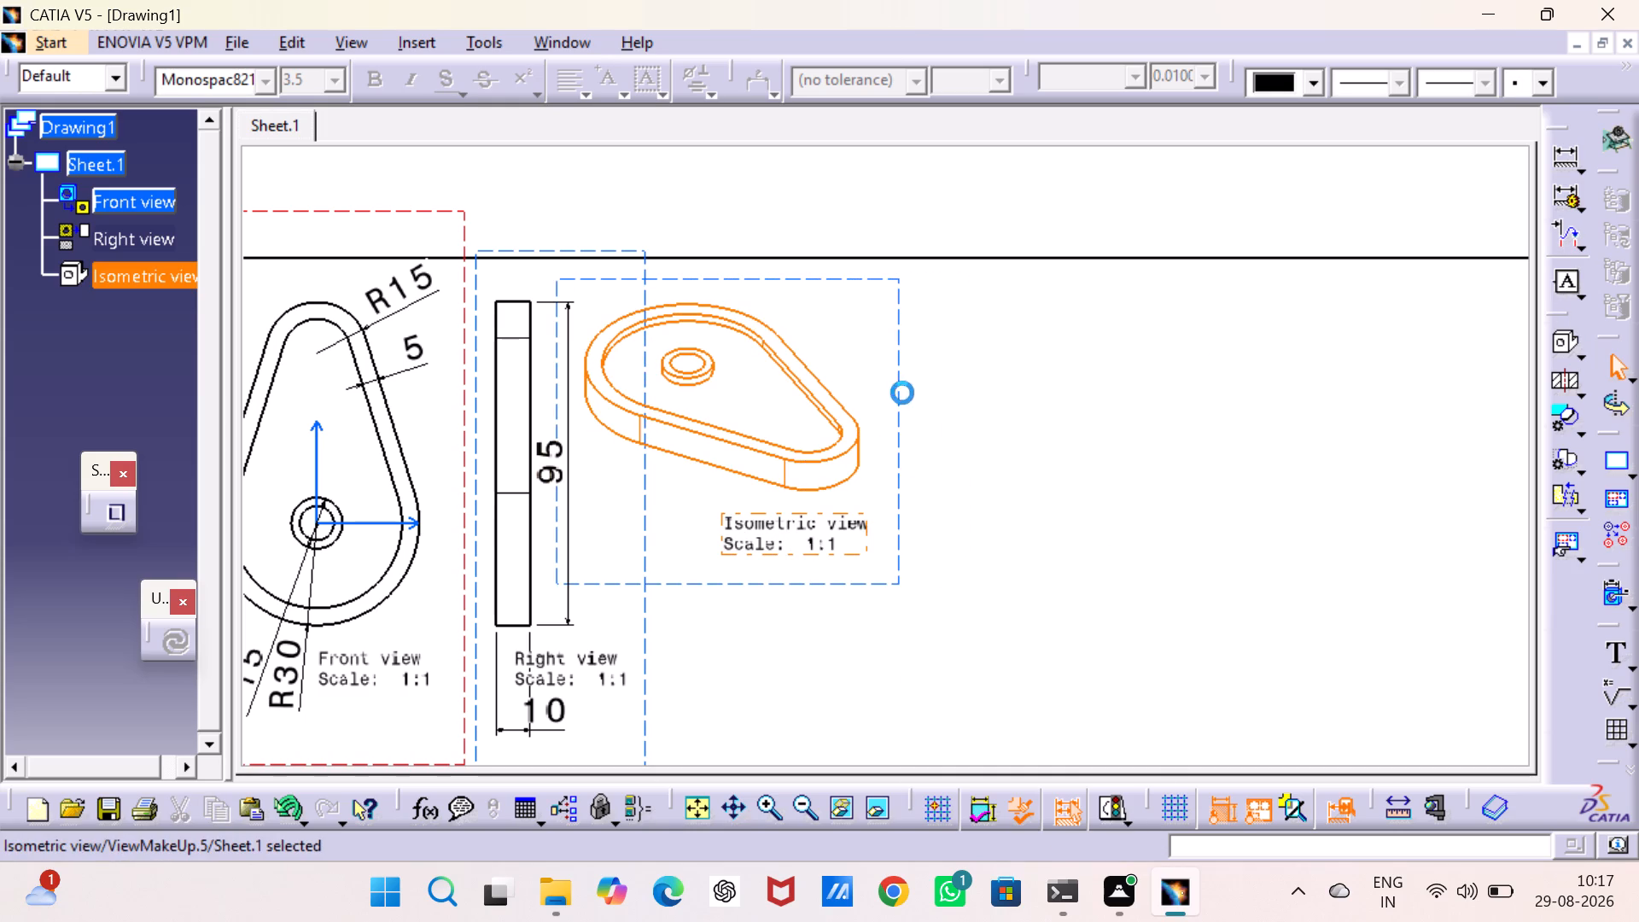
click(961, 457)
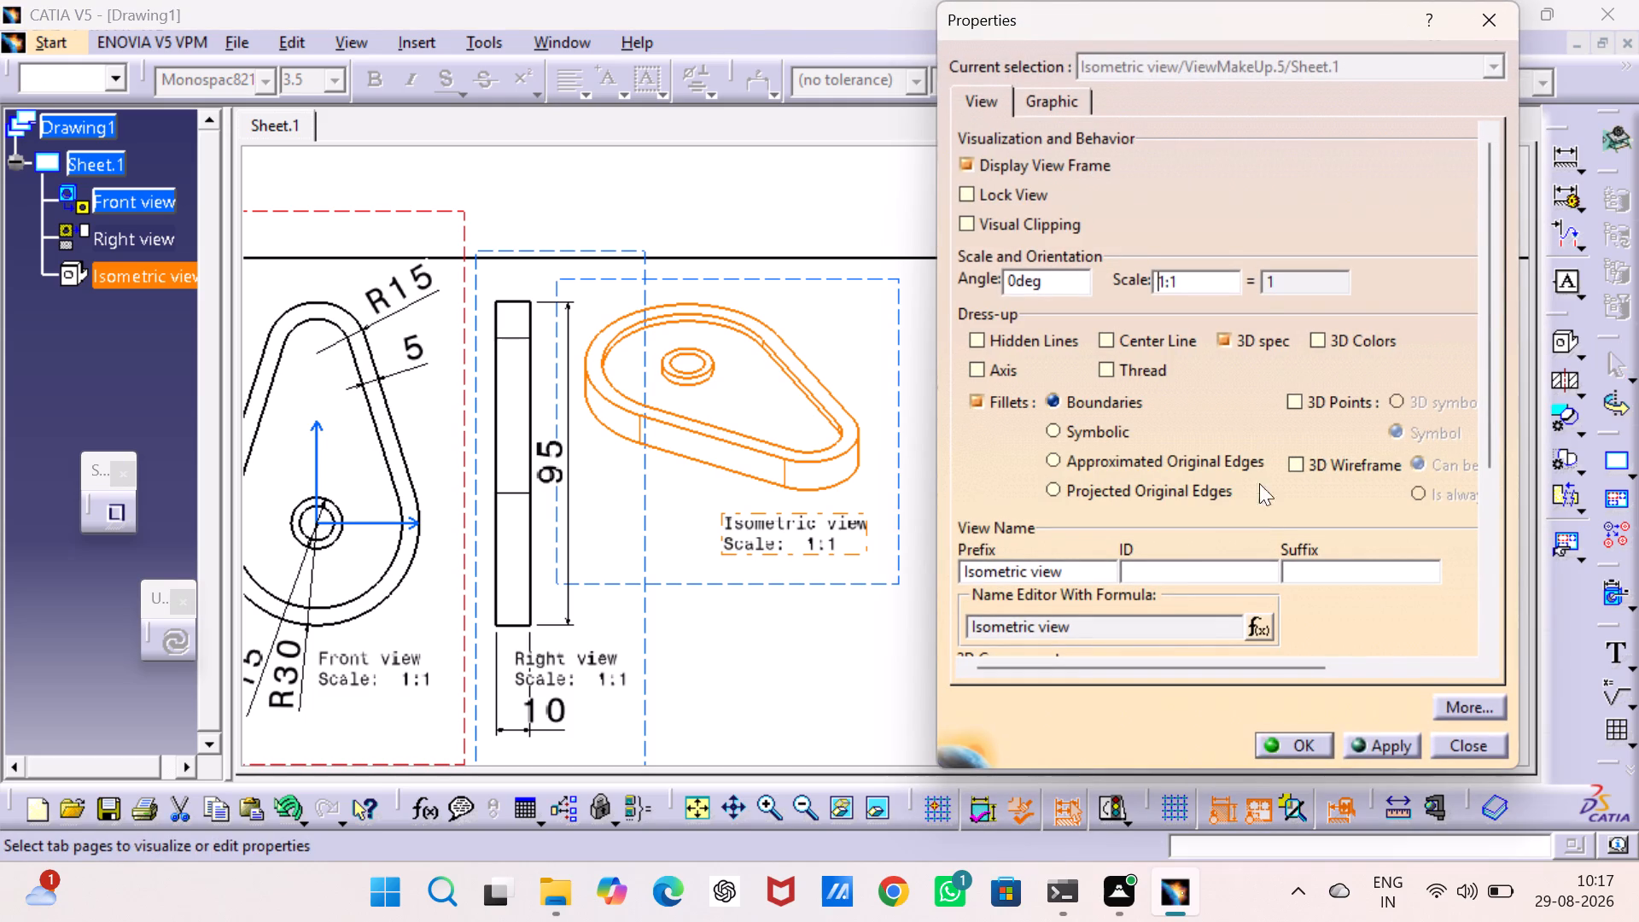
drag(1486, 458, 1490, 648)
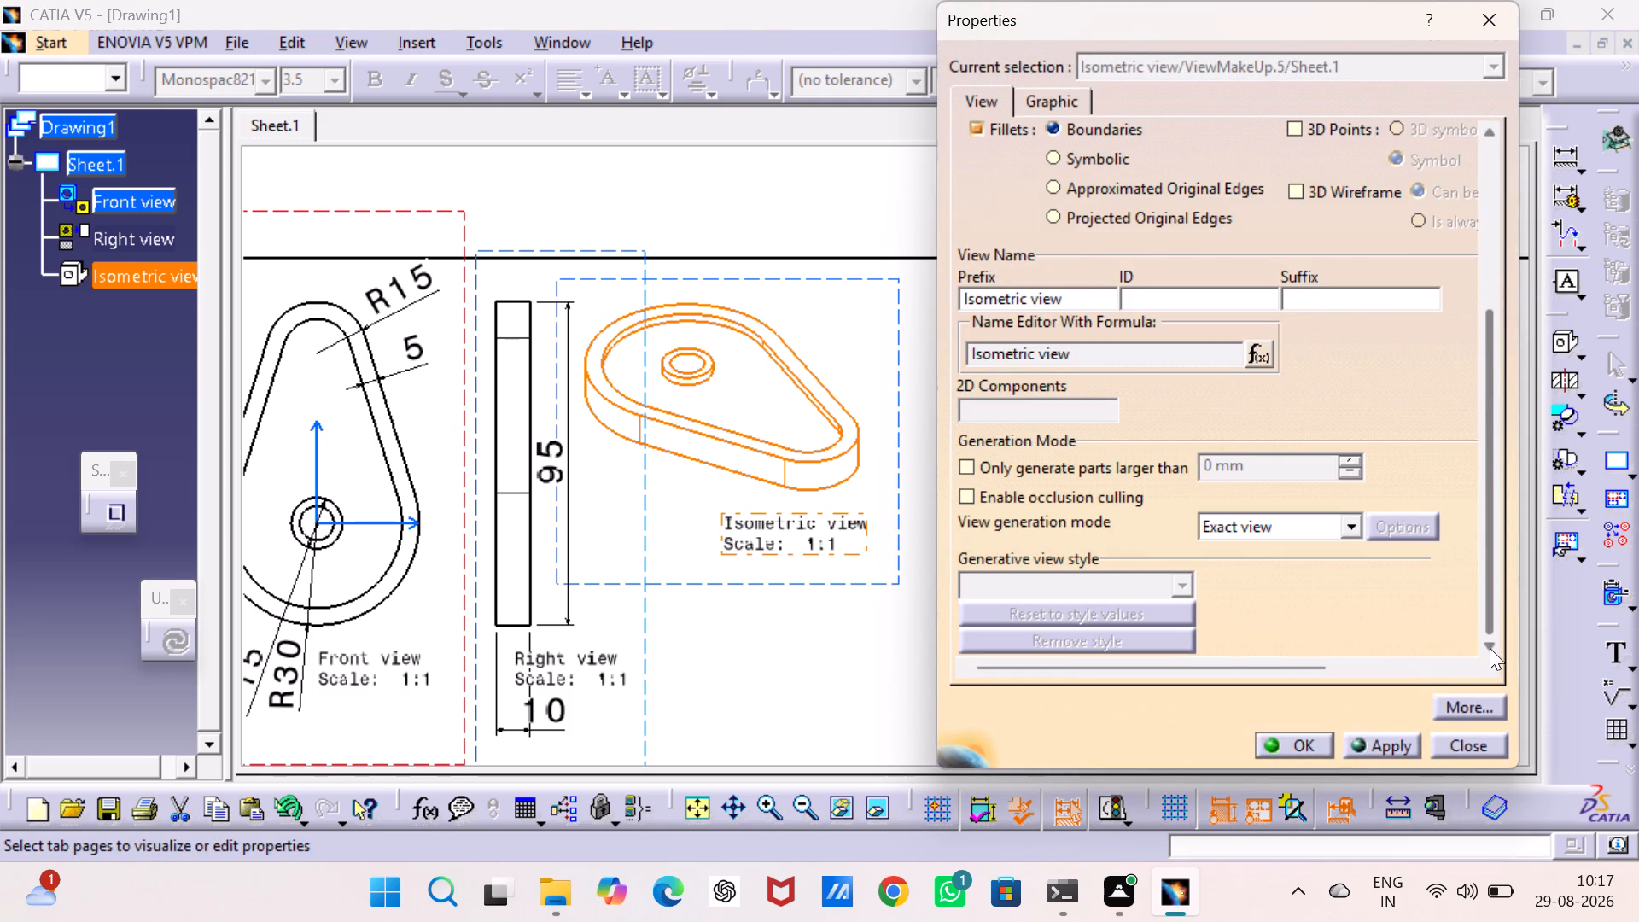
drag(1490, 648, 1488, 647)
click(1355, 524)
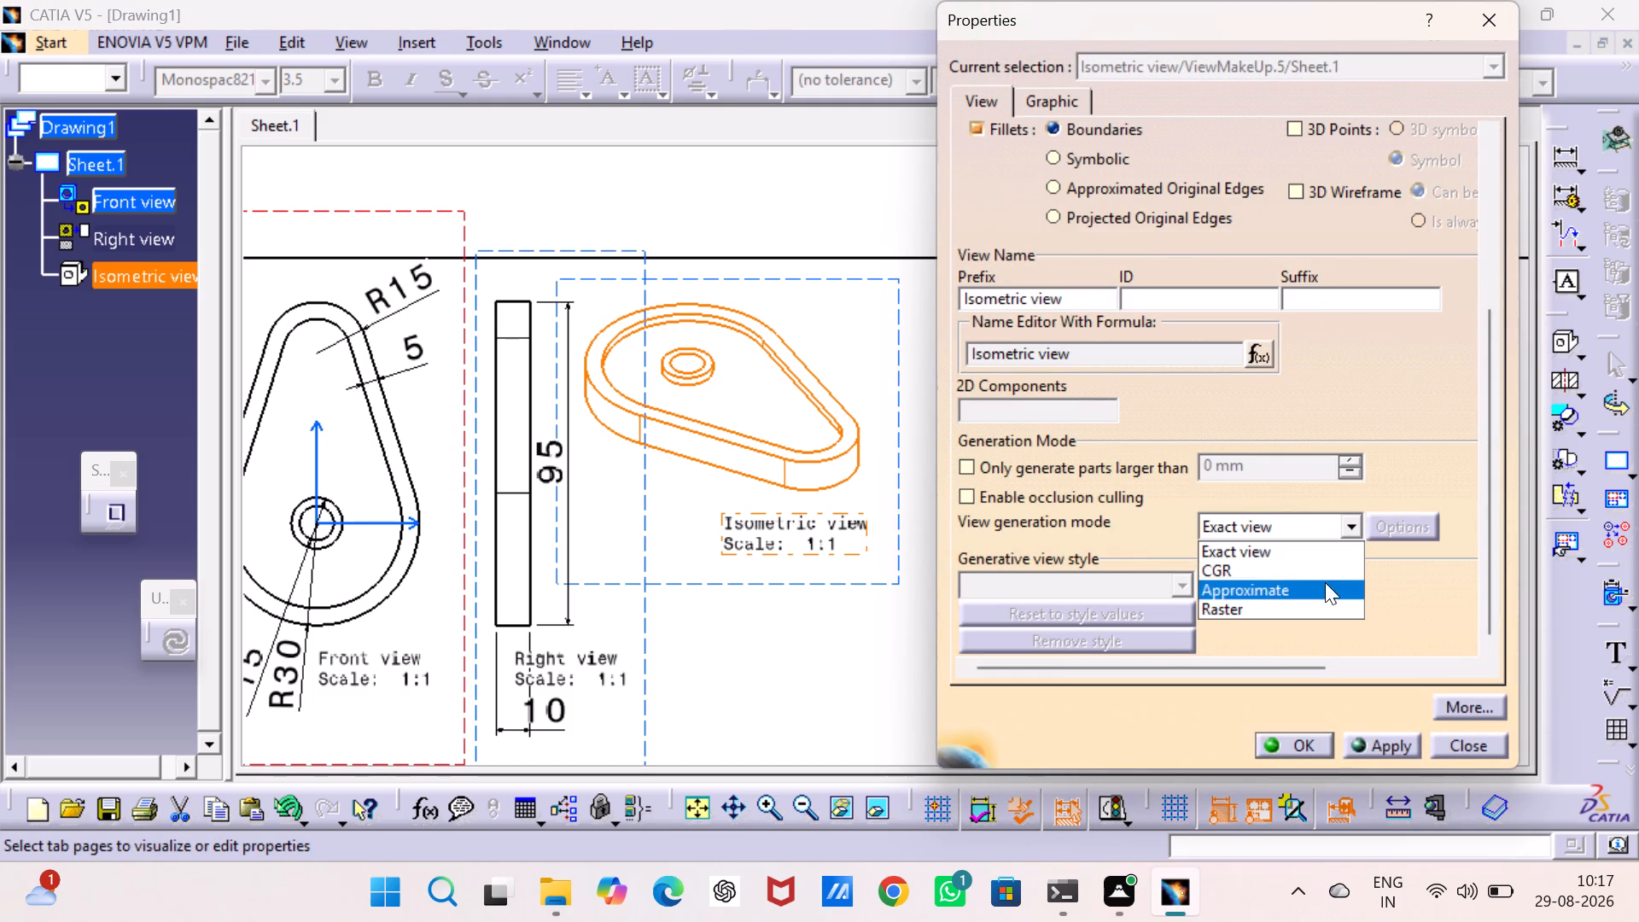
click(1319, 604)
click(1382, 524)
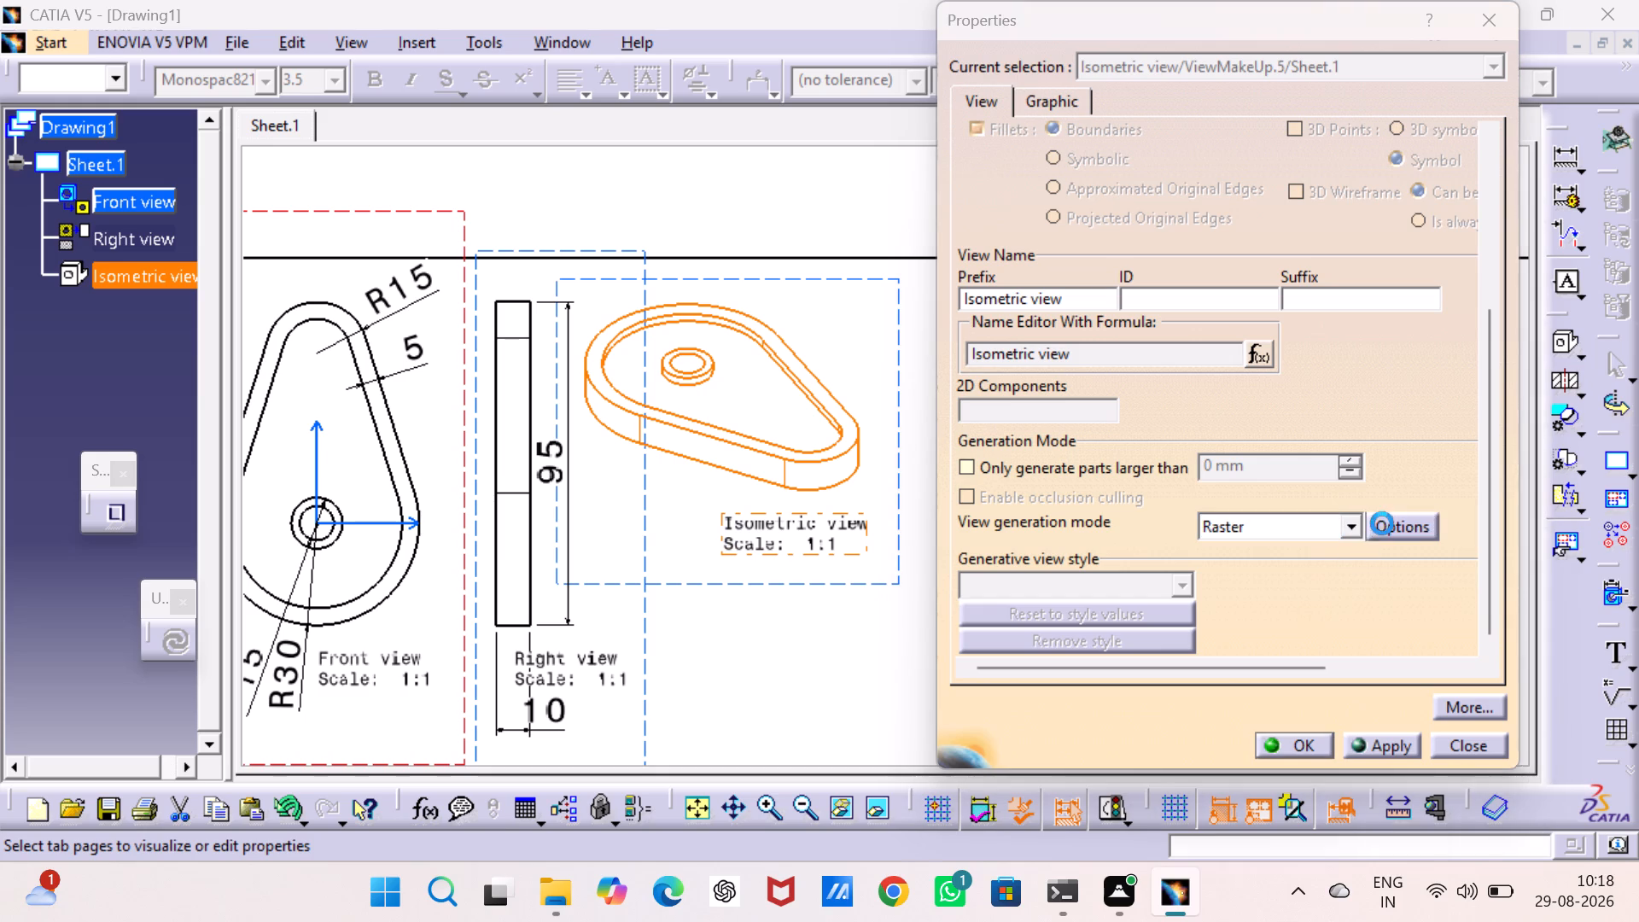
click(1403, 585)
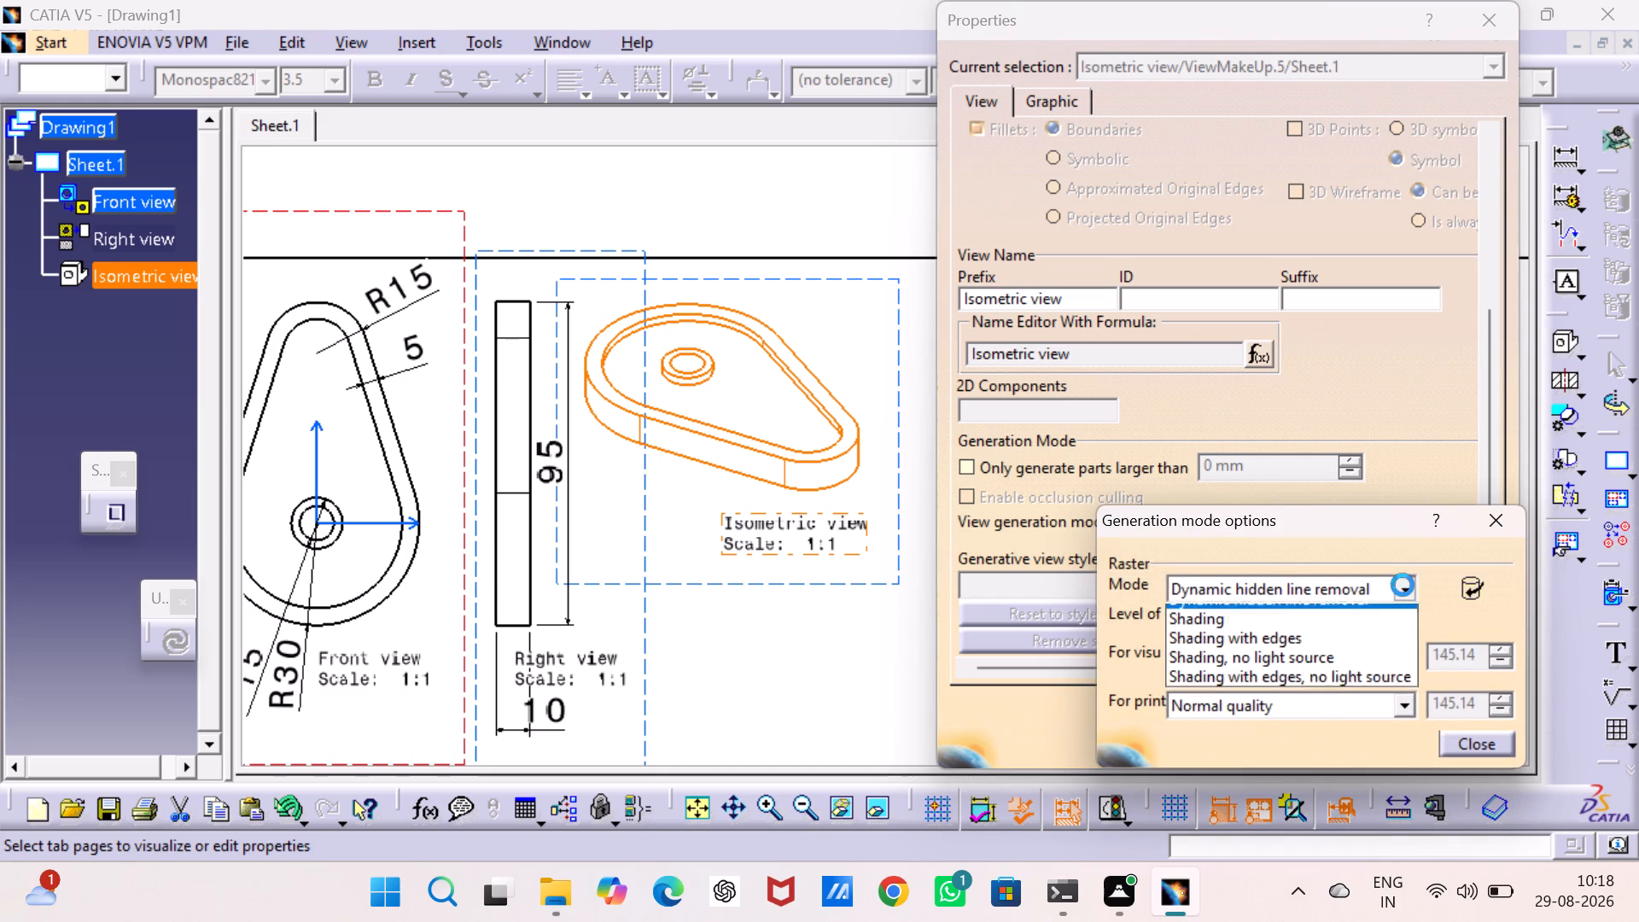
click(1298, 639)
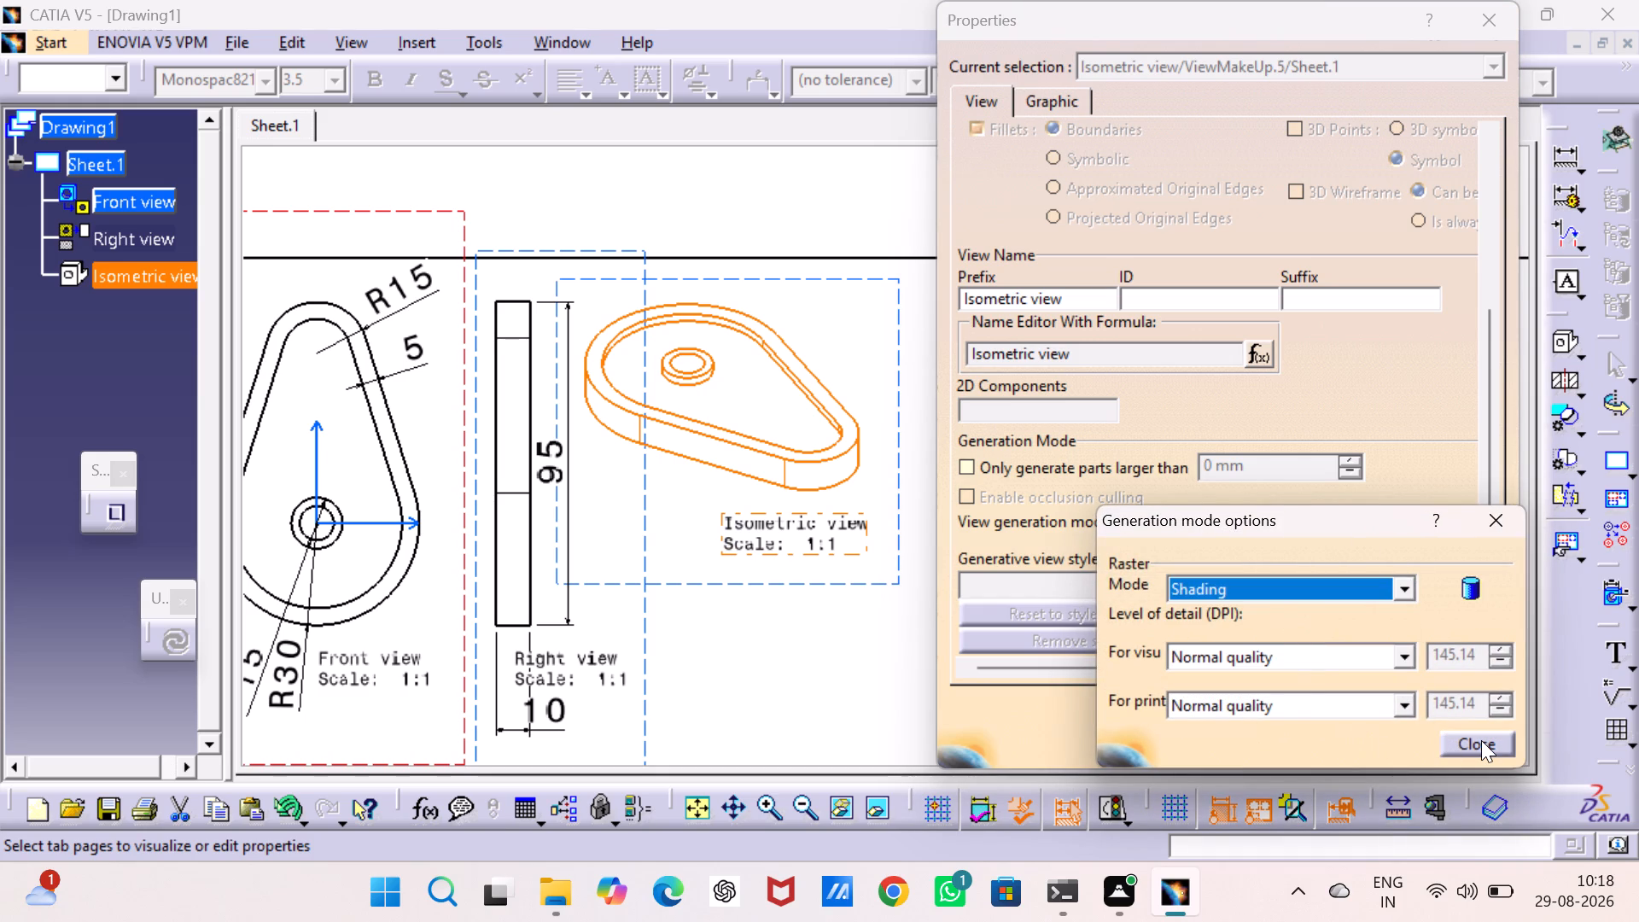
click(1482, 741)
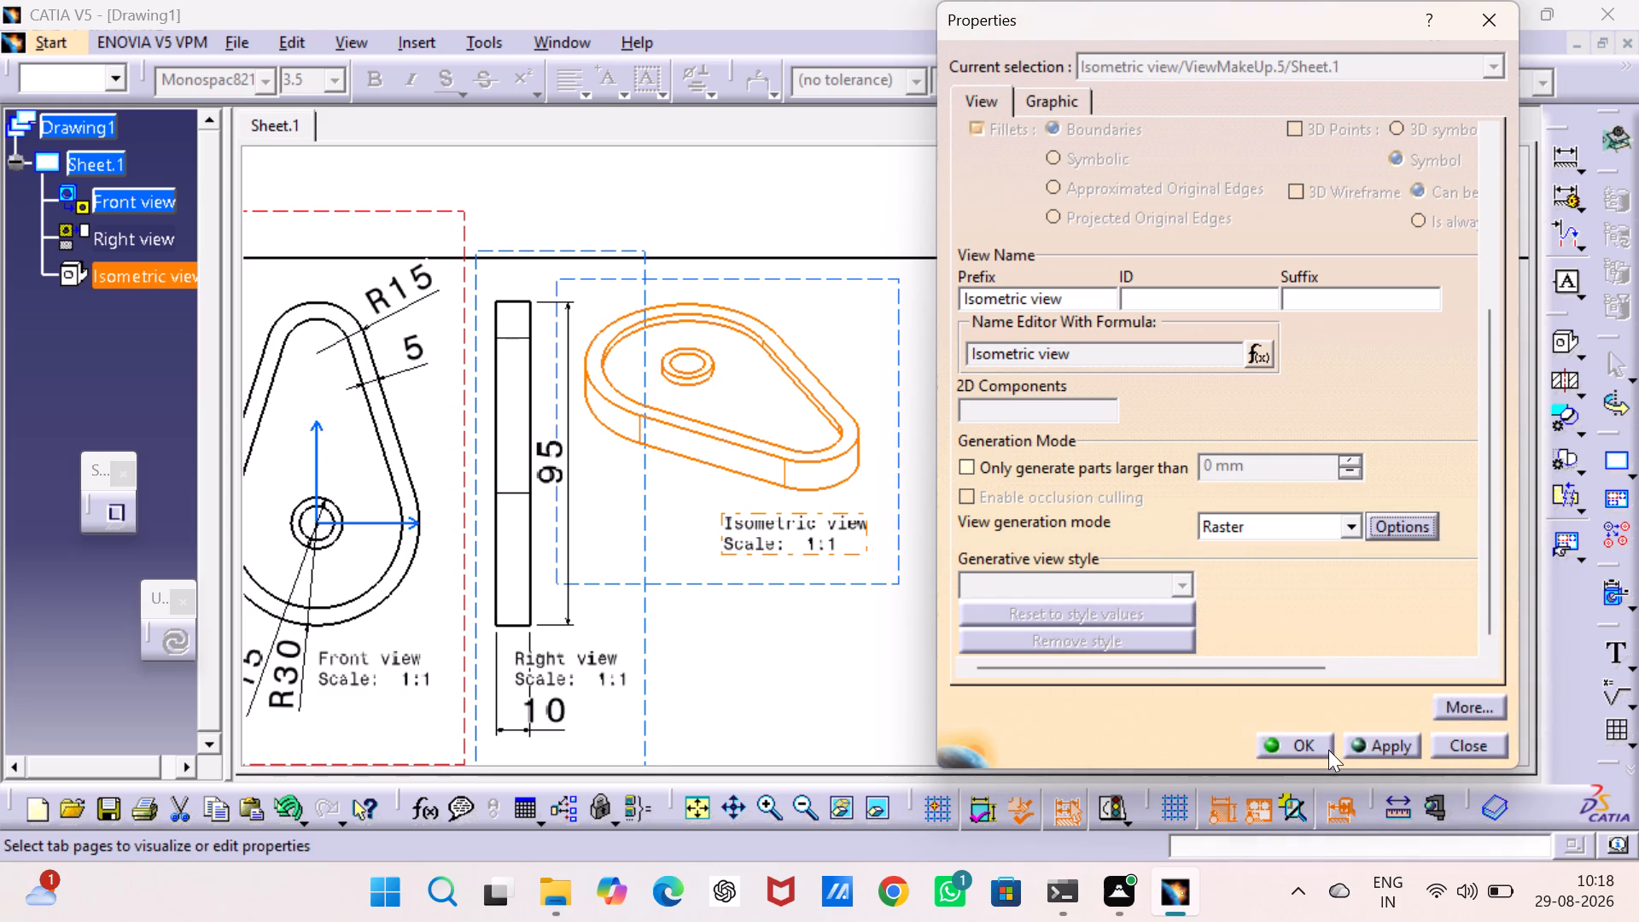
click(1328, 750)
click(1131, 488)
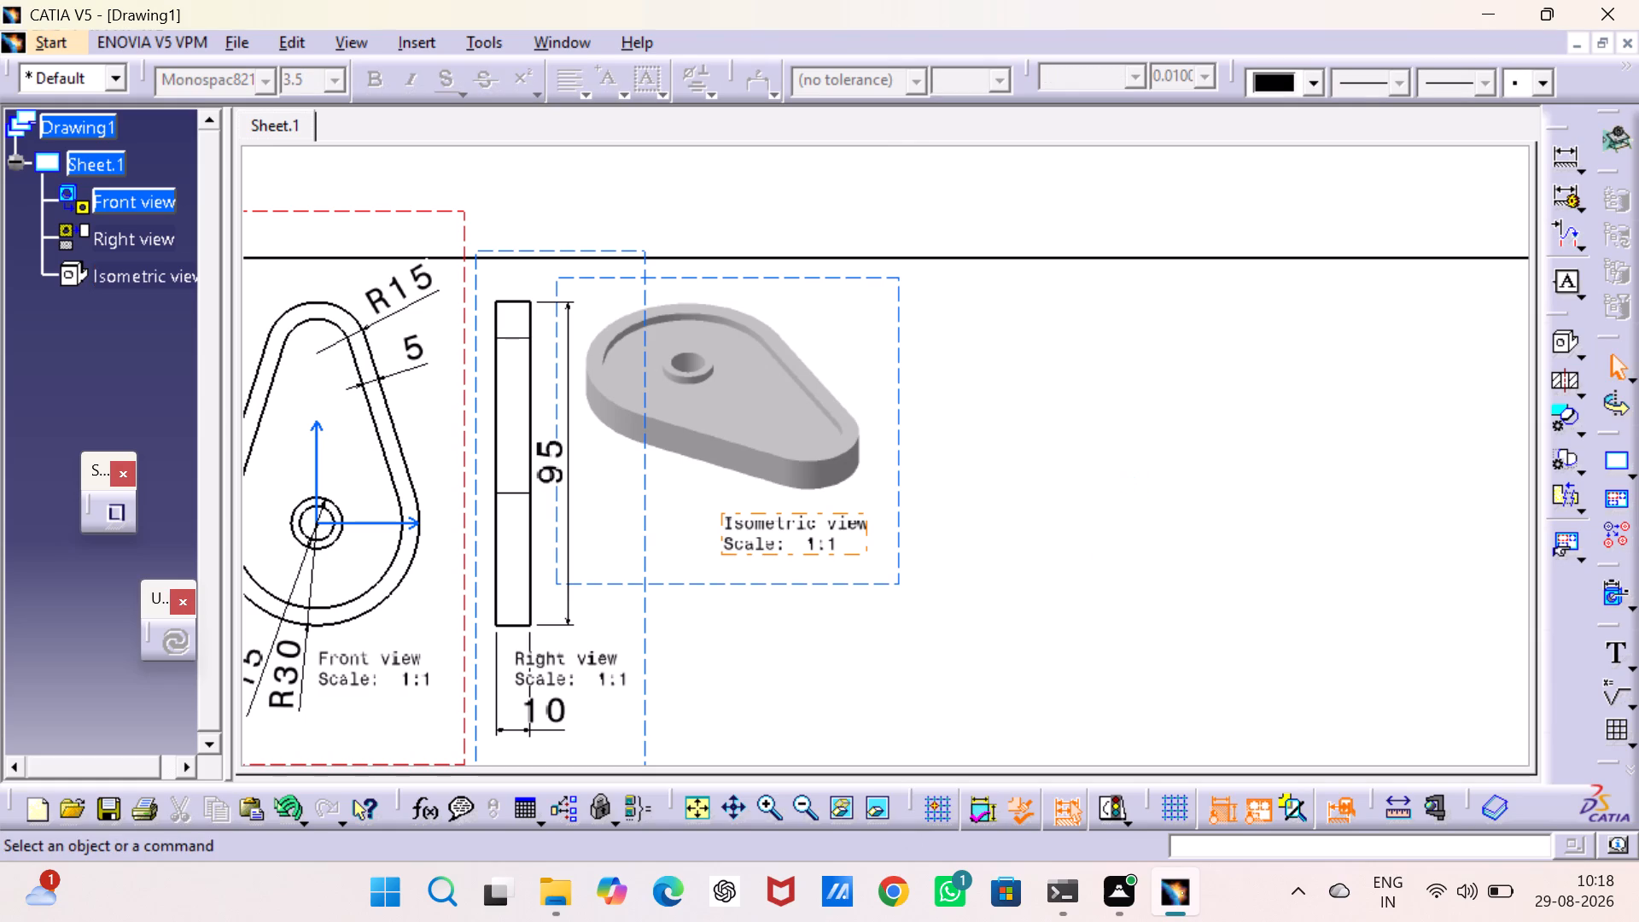
drag(1128, 481, 1025, 622)
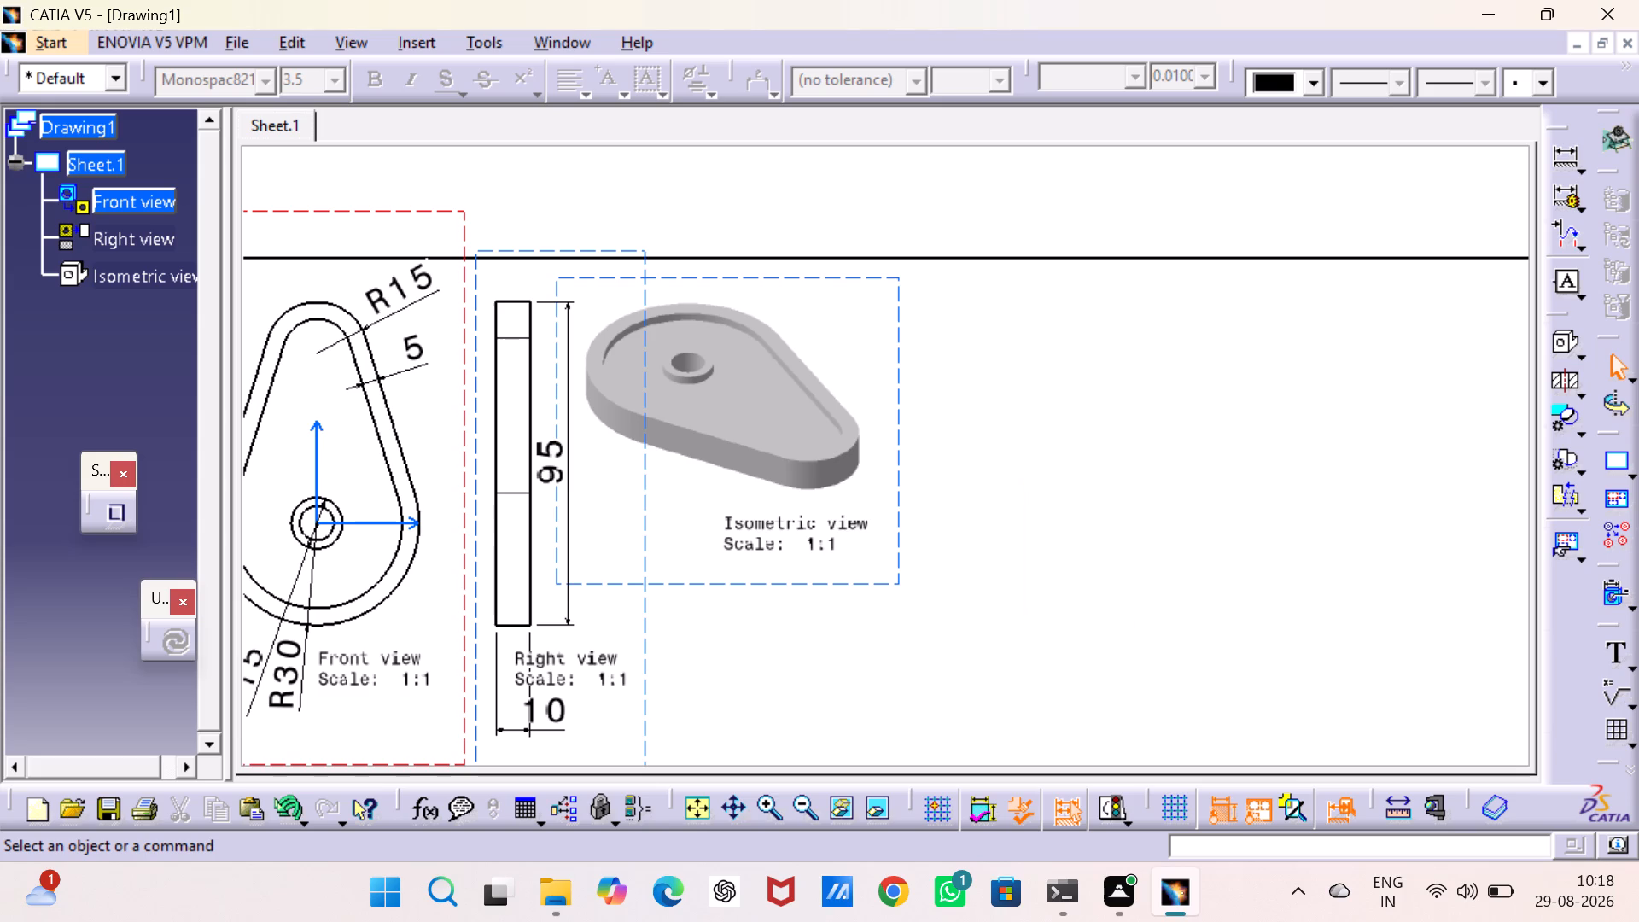
click(1025, 622)
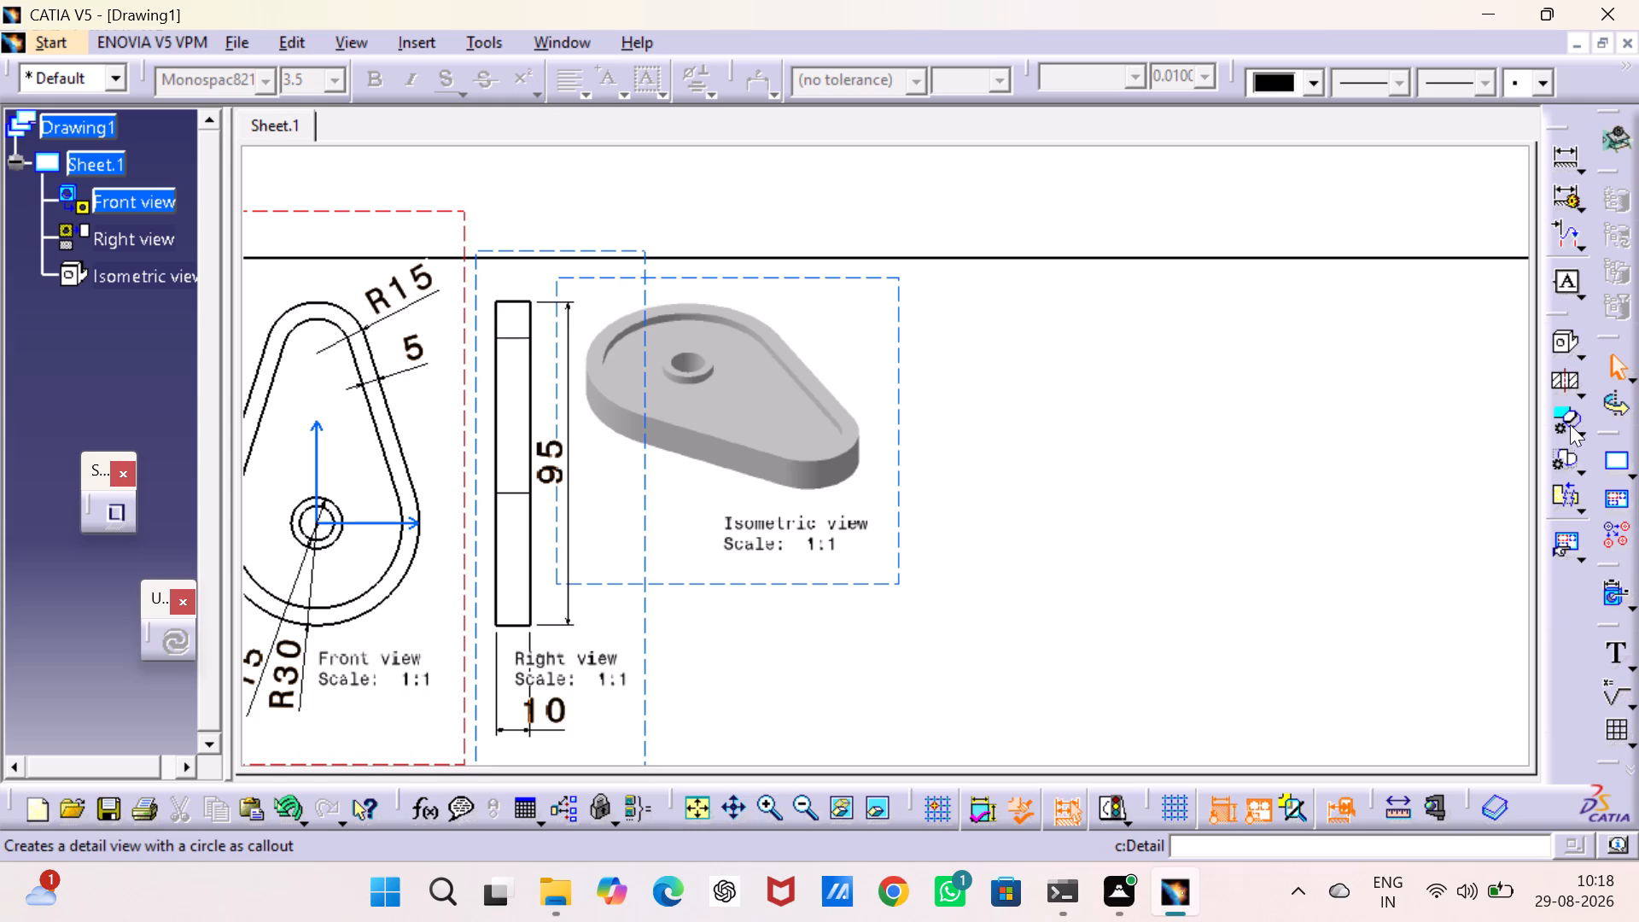
Detach the set of projection view commands and dock it alongside the other drafting commands.
click(1583, 354)
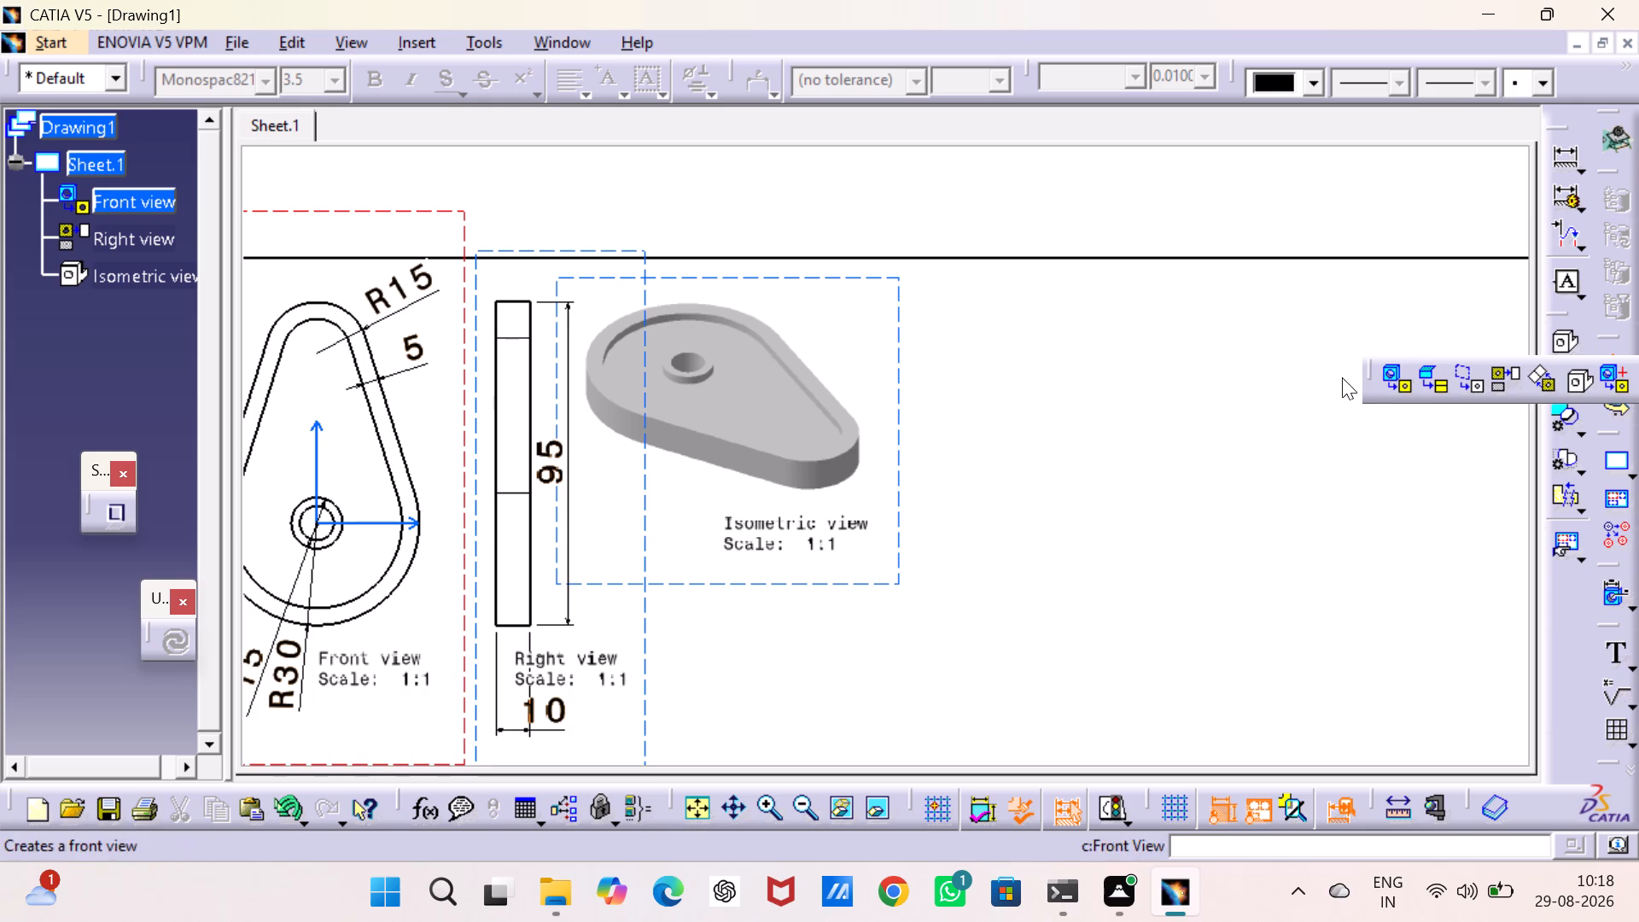
drag(1366, 368, 1548, 580)
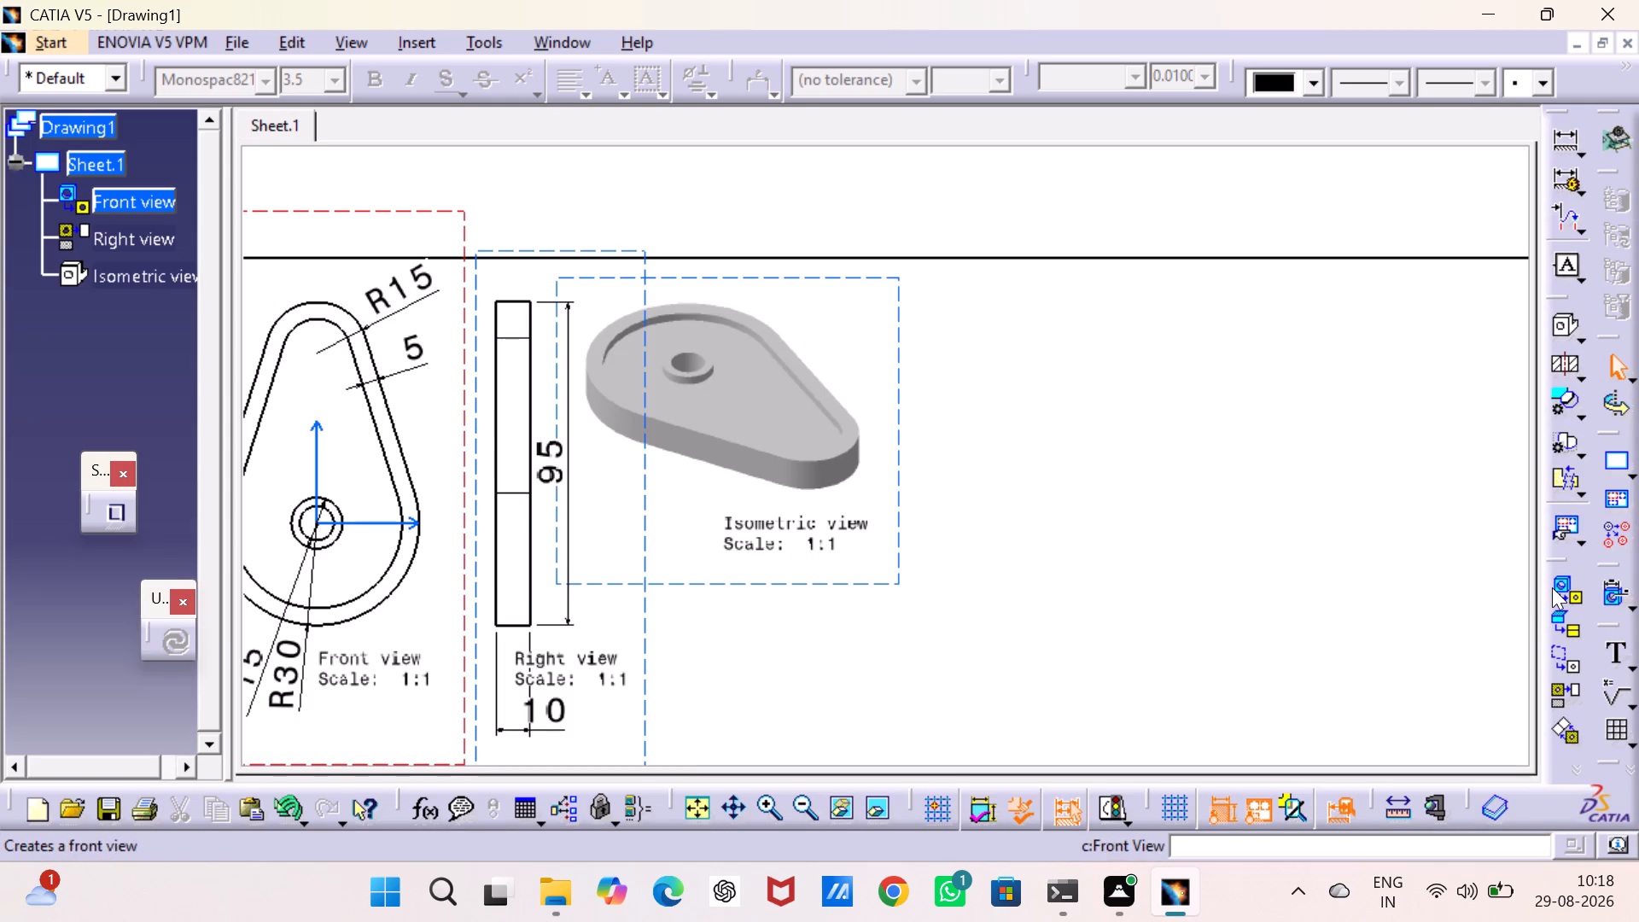
Create a front view of the base from cam base.CATPart, using its yz plane as the reference.
click(1552, 587)
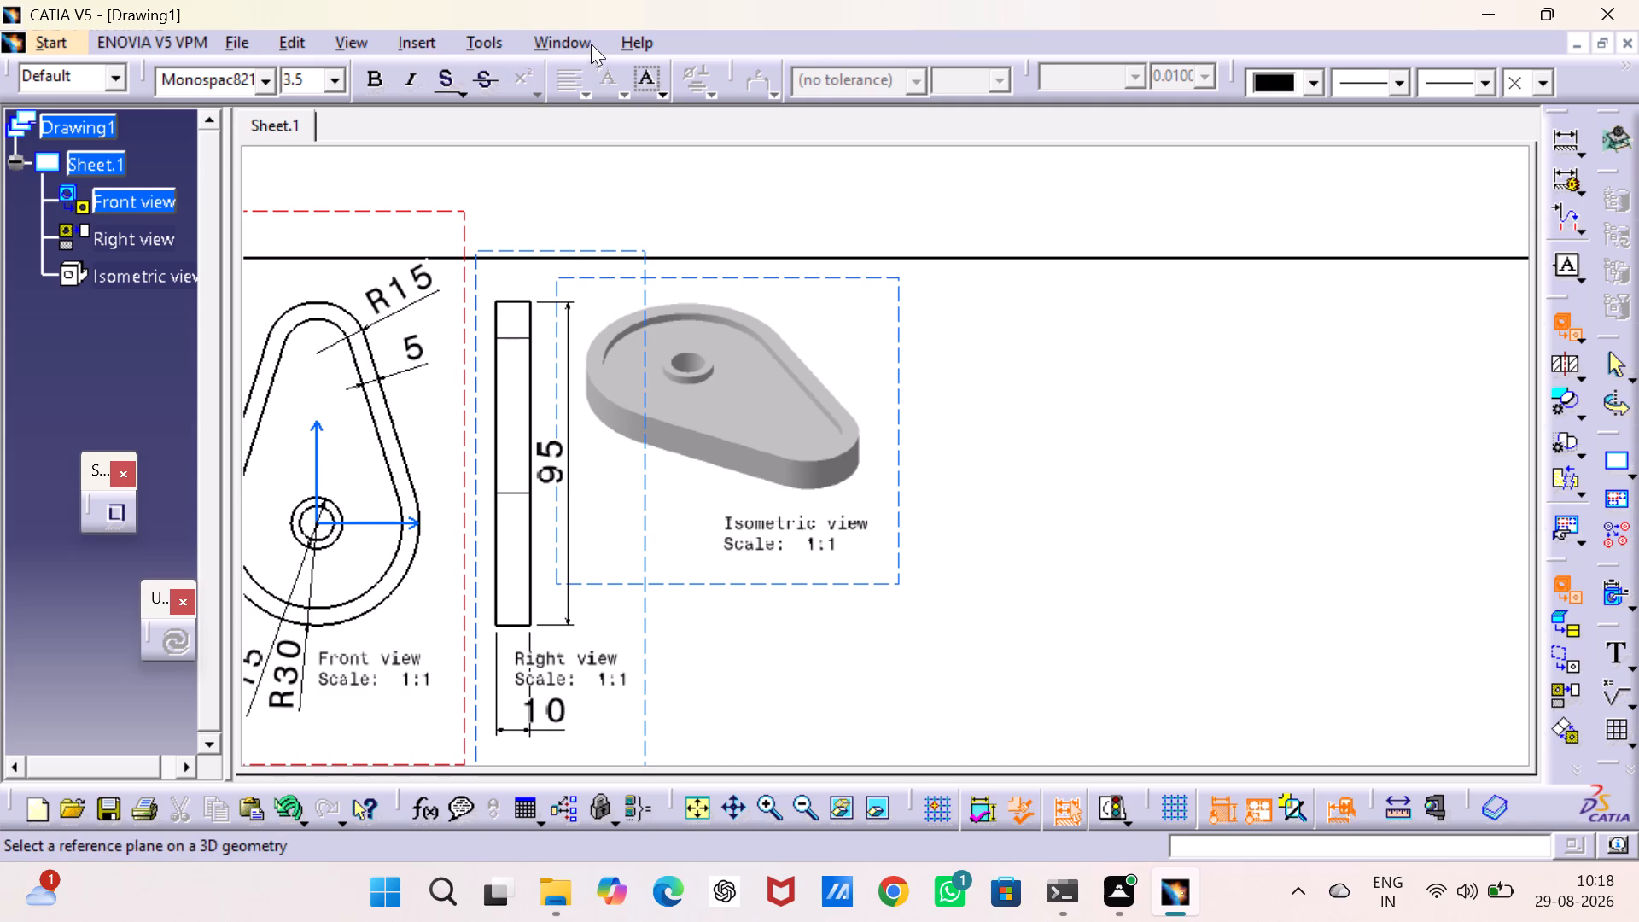
click(585, 37)
click(624, 233)
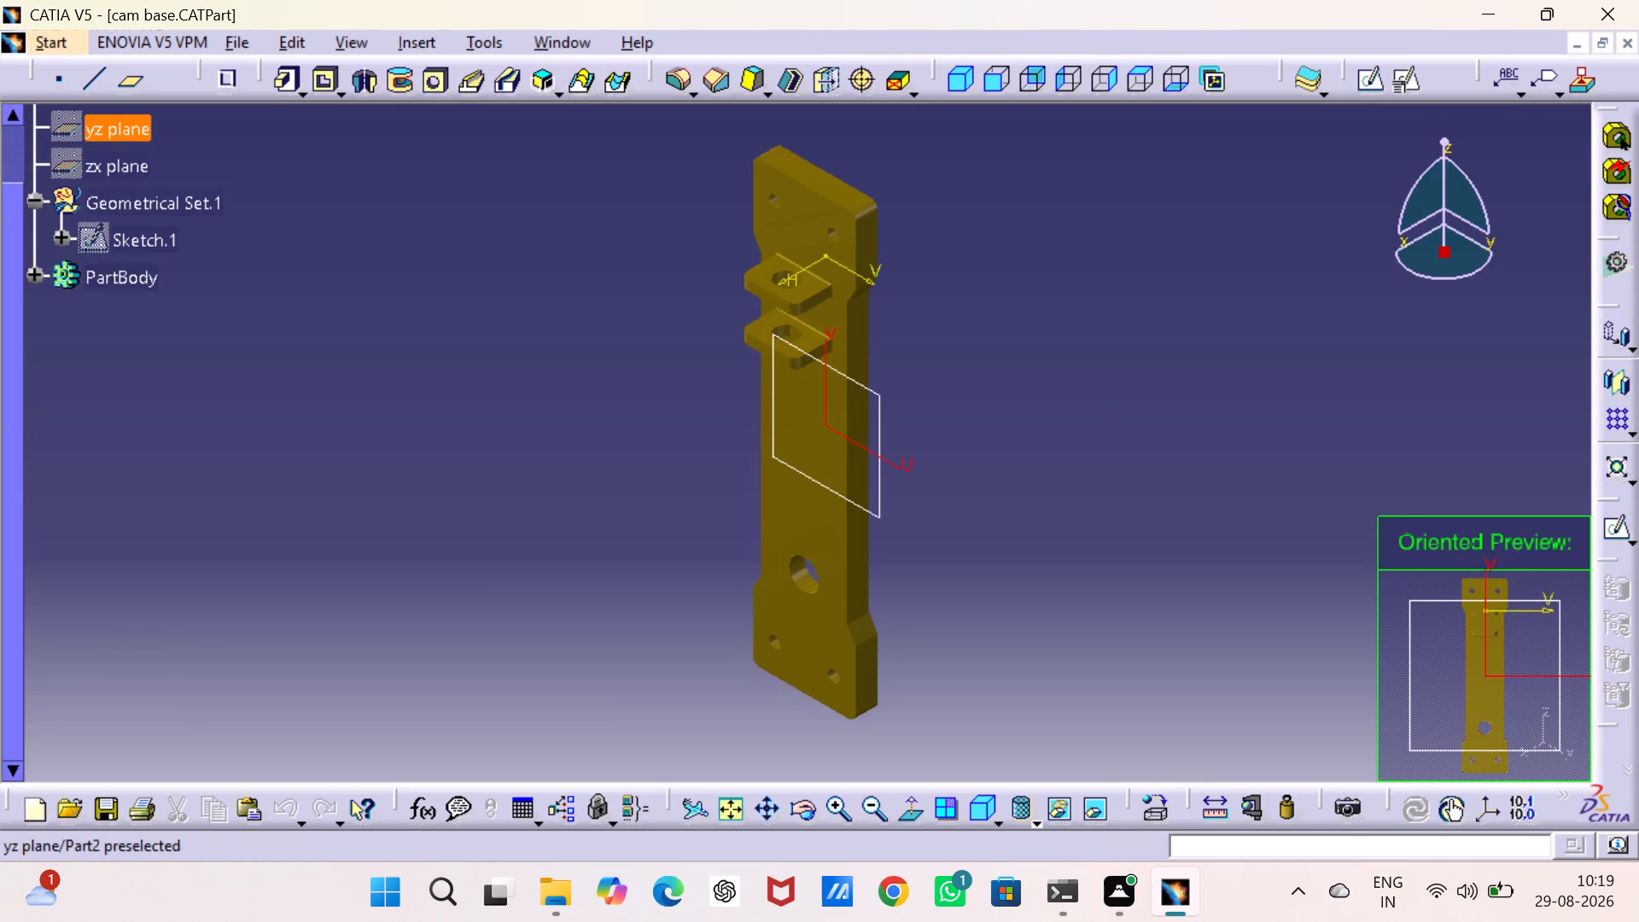
scroll(101, 155, up, 1)
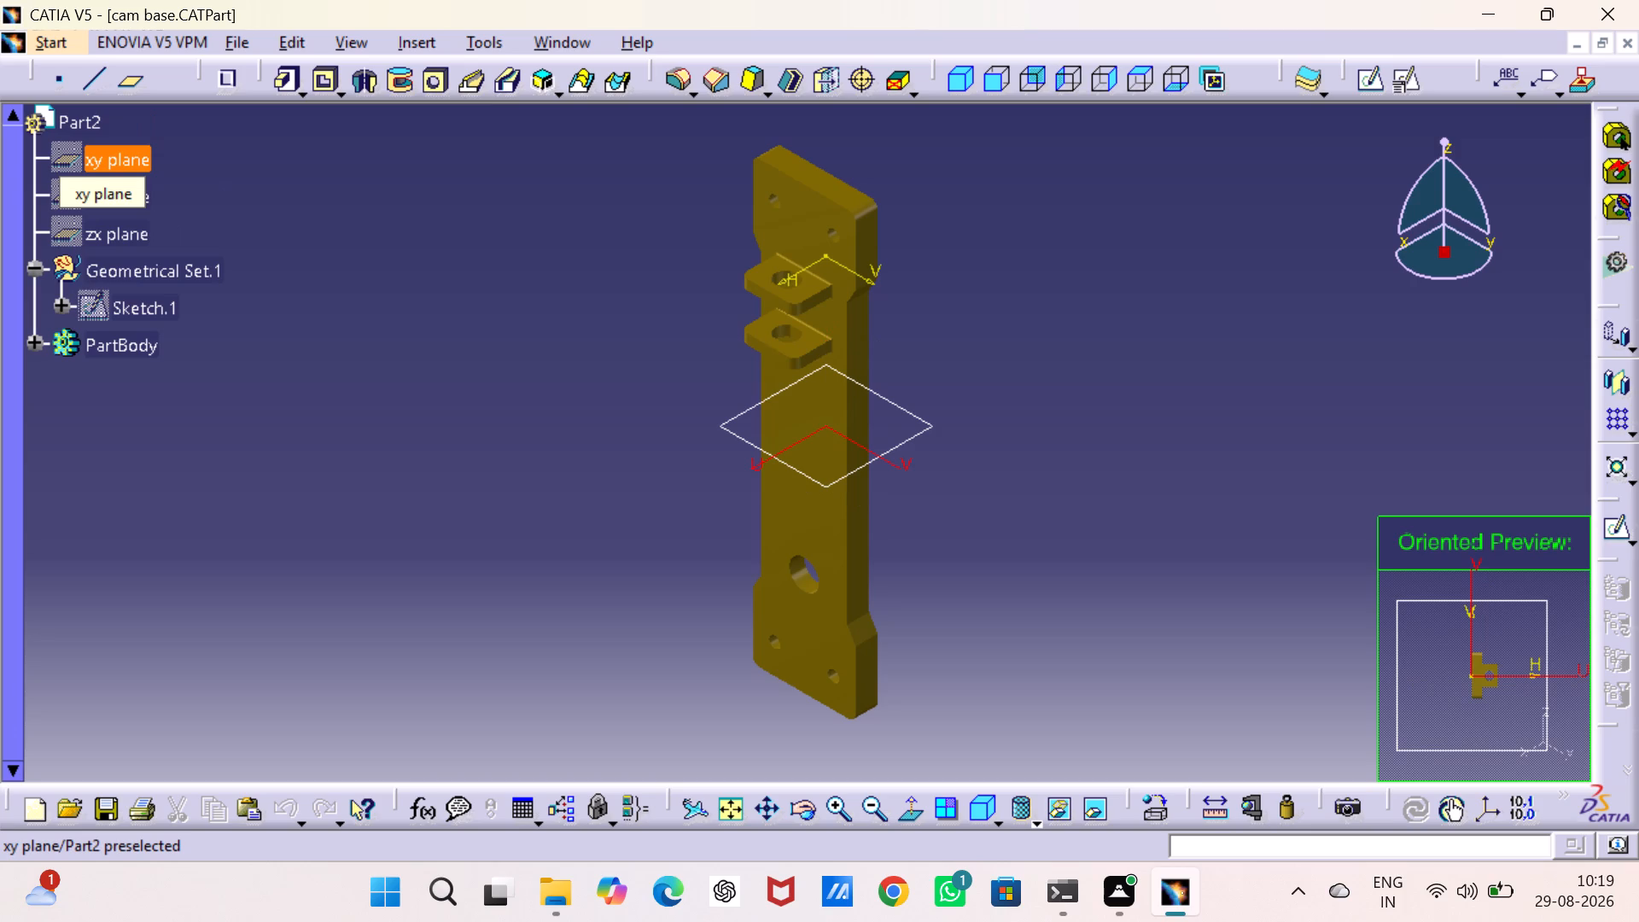
click(110, 194)
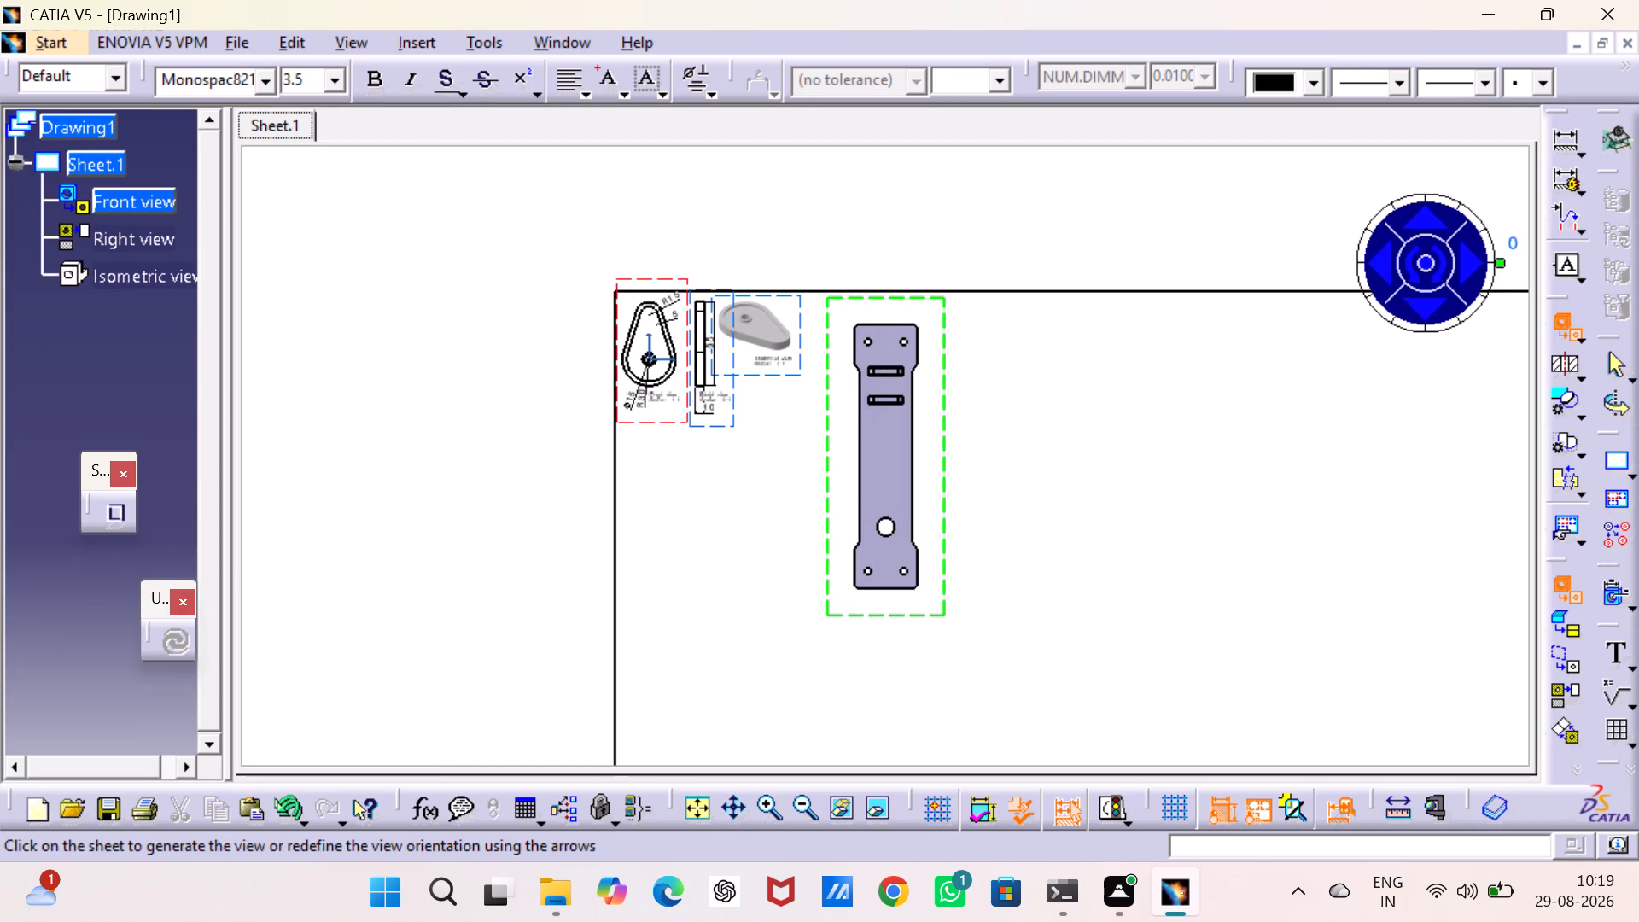
click(1181, 451)
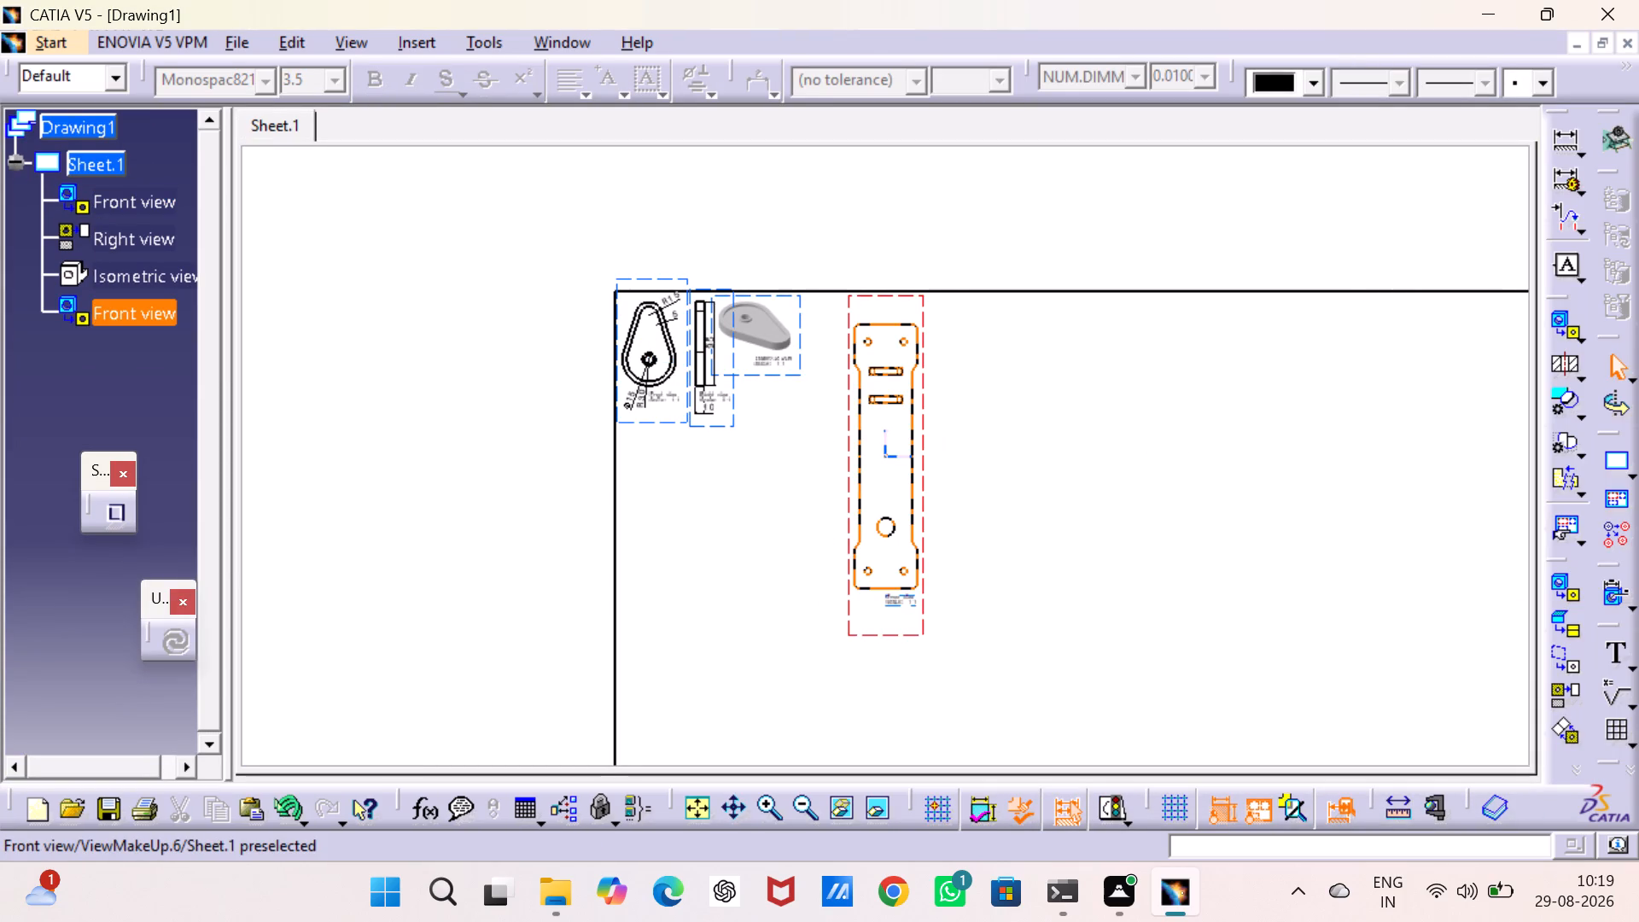
Move the base's front view directly below the cam's front view, just inside the sheet's left border.
drag(846, 486, 631, 627)
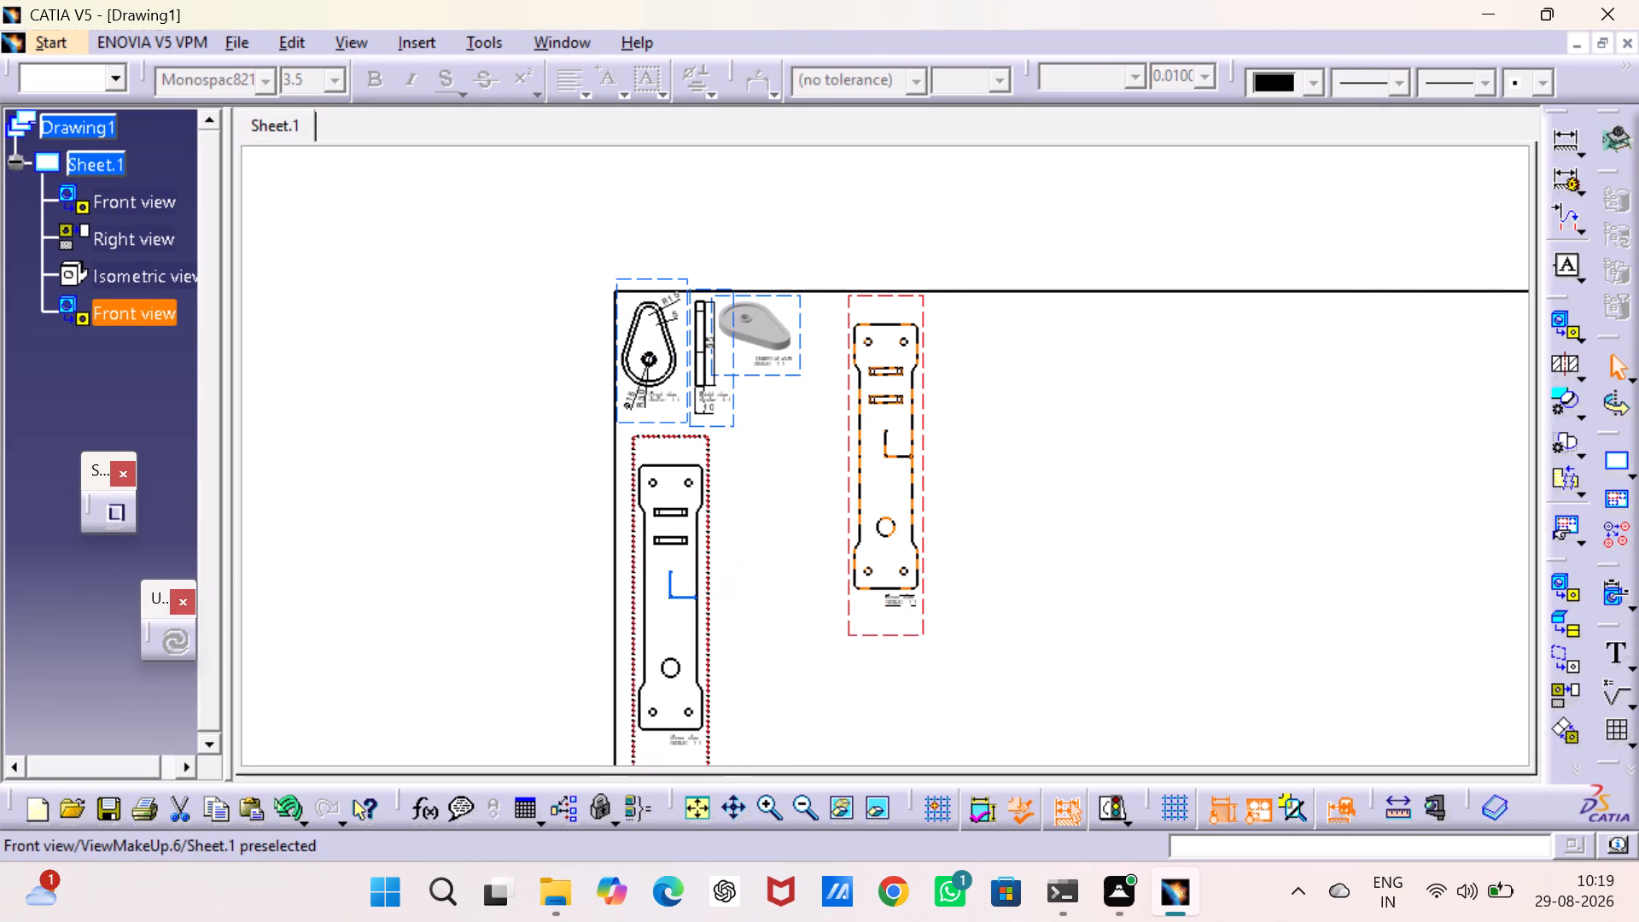
drag(631, 627, 621, 621)
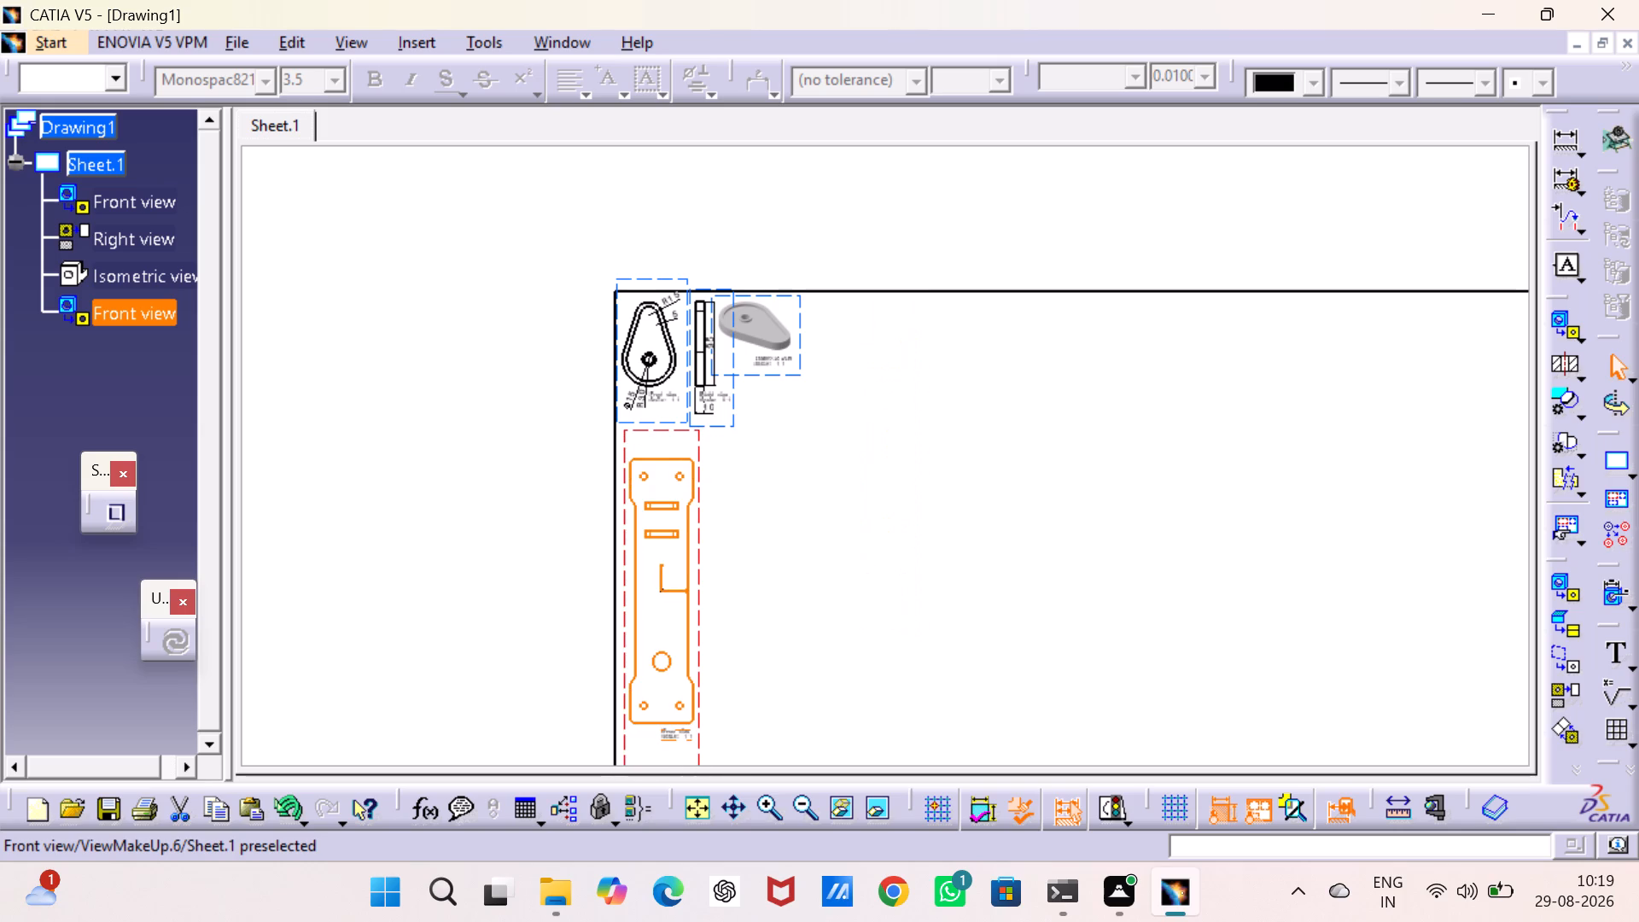
middle_drag(505, 557, 495, 447)
click(490, 455)
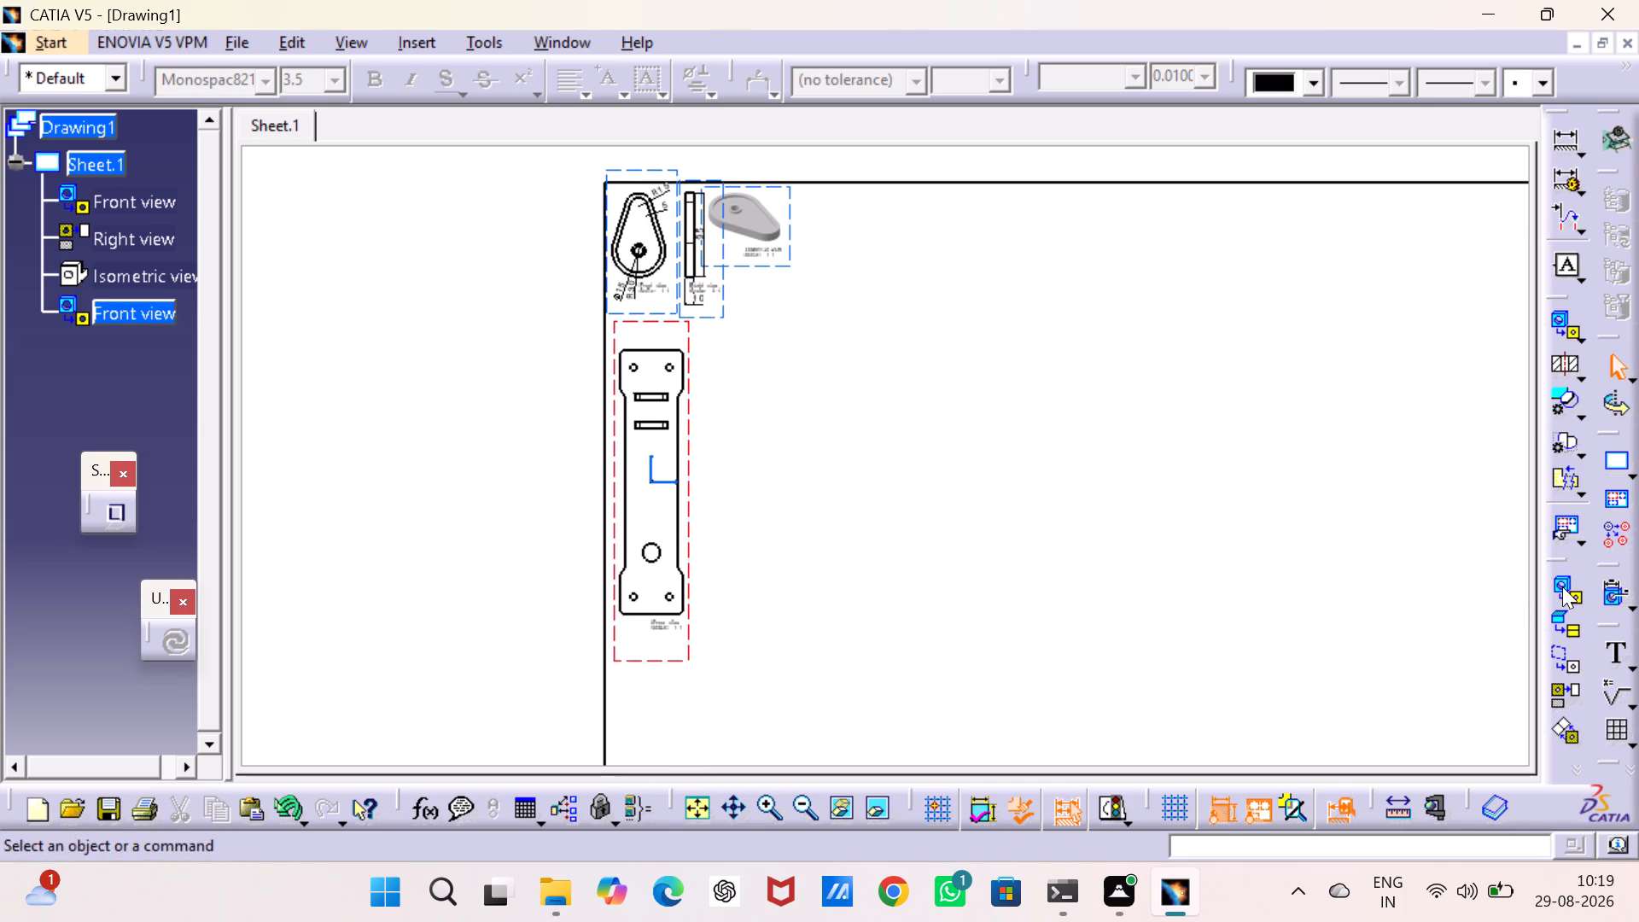
Project the base's right view from its front view and position it on the right side of the front view.
click(1566, 693)
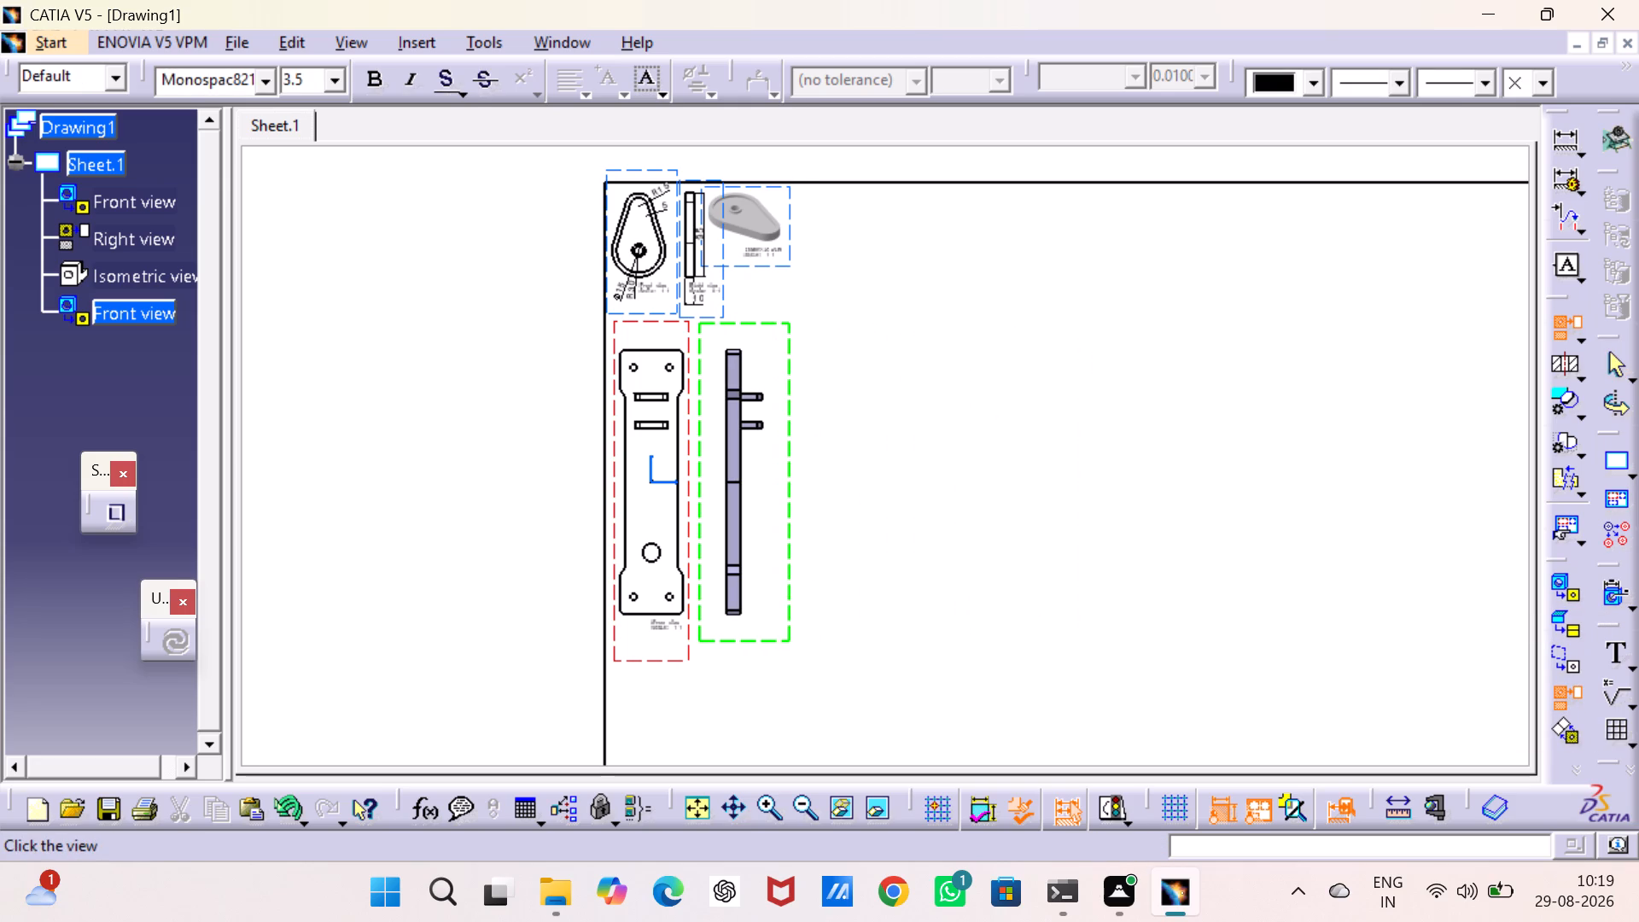
click(560, 438)
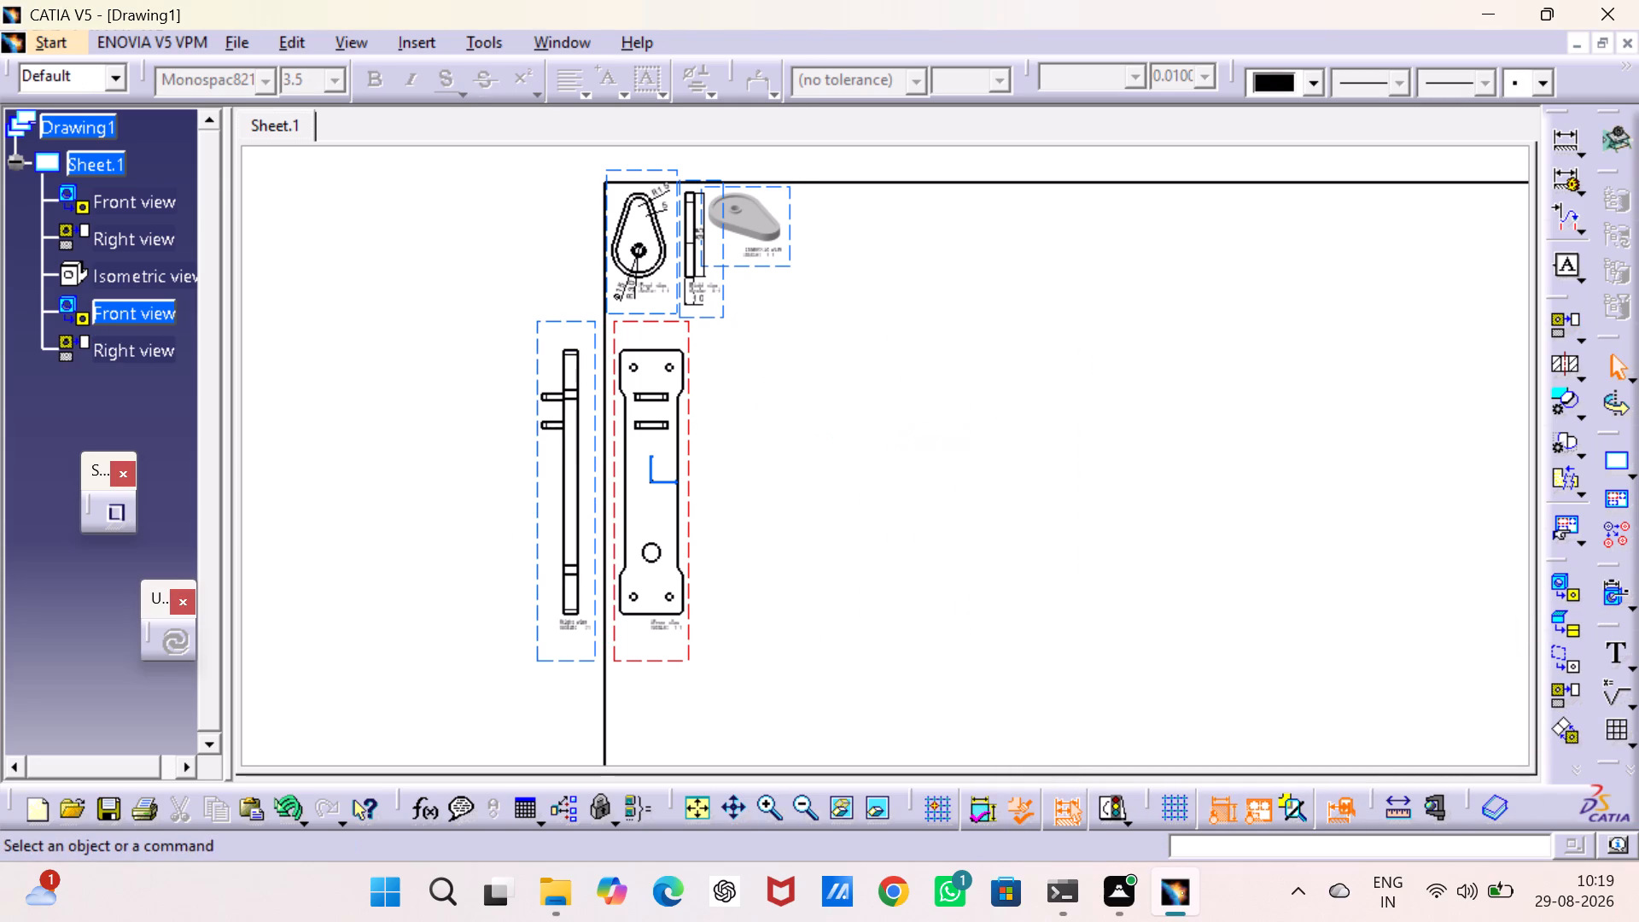
drag(598, 452, 765, 449)
click(884, 446)
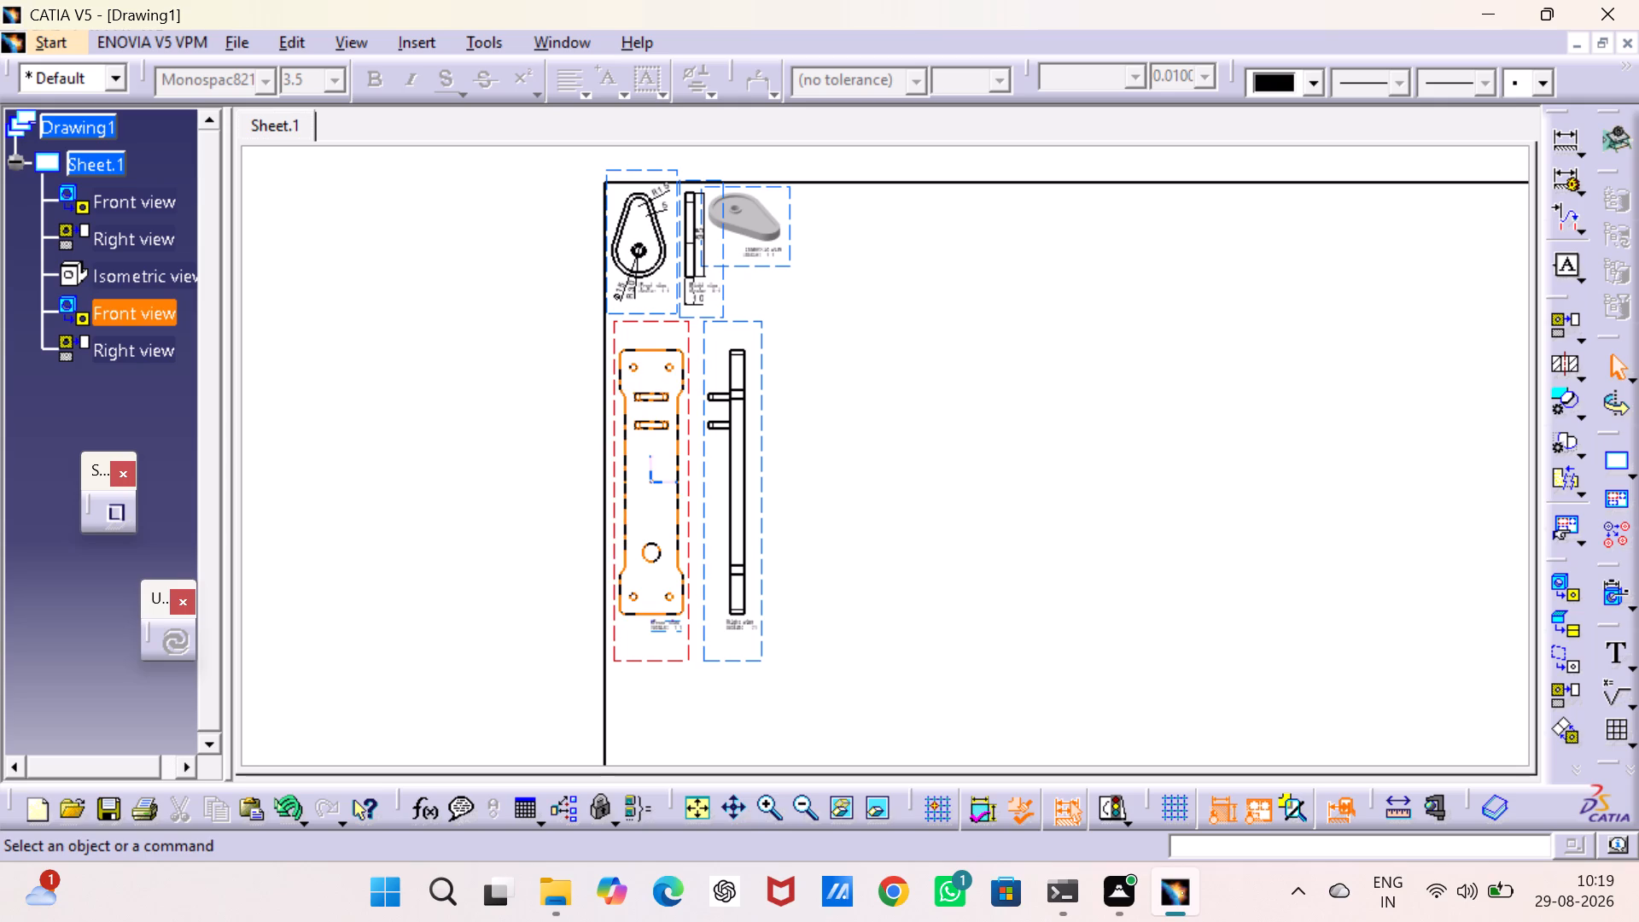
Move the base's front view slightly down together with its right view, widening the gap below the cam views.
drag(677, 664, 679, 690)
click(903, 624)
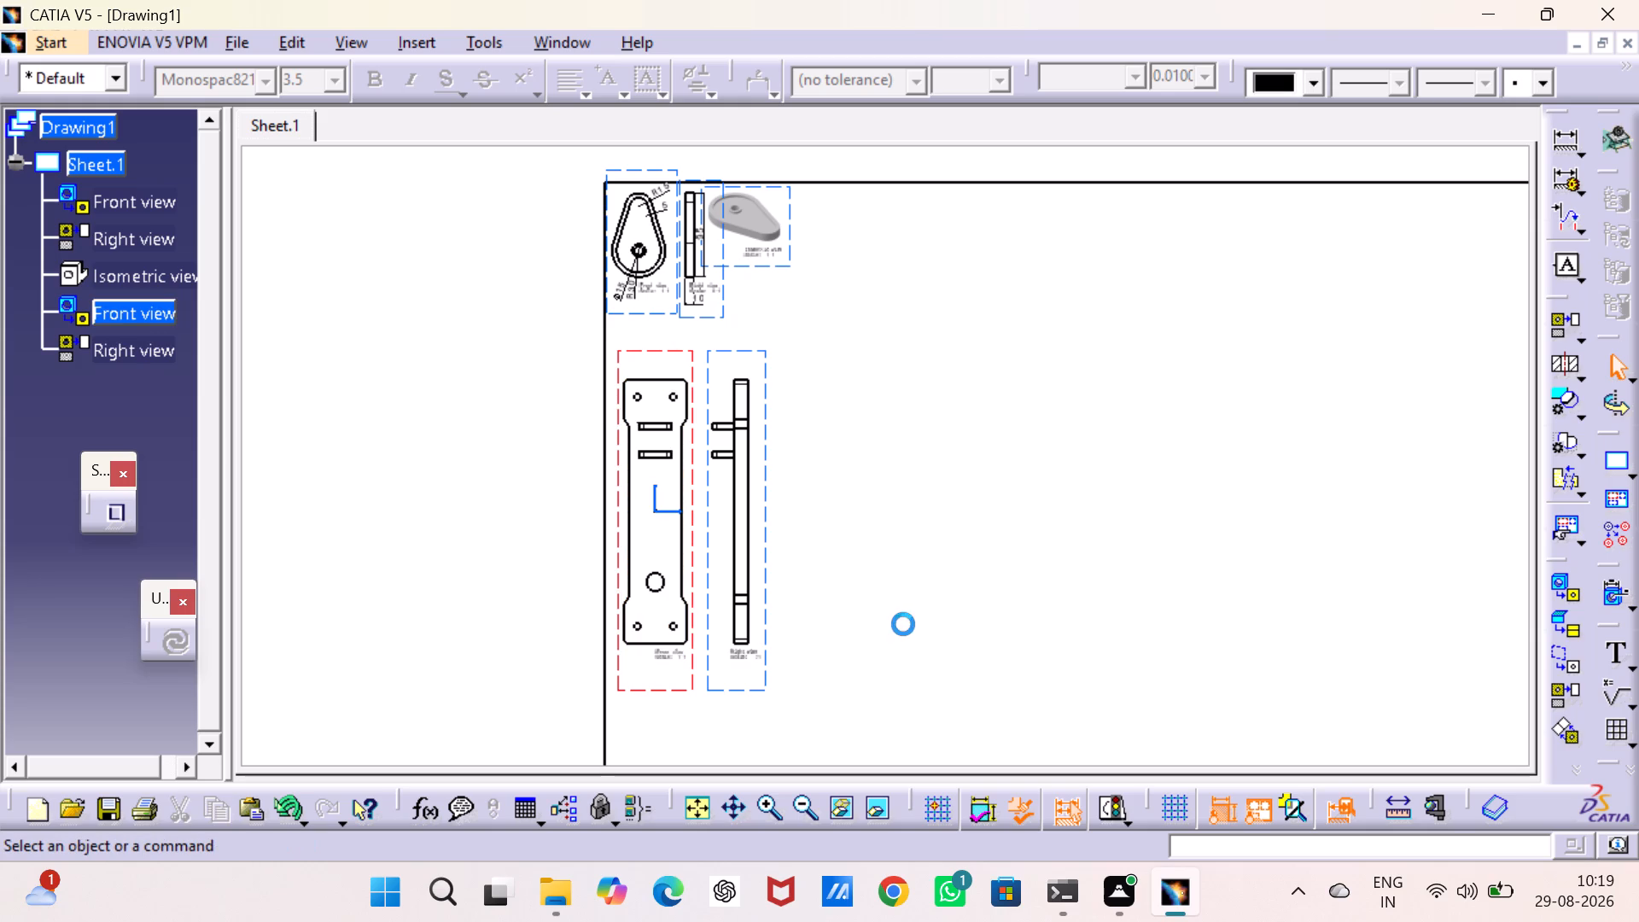
Dimension the width across the base's upper wide section in the front view with 5.0 mm text, placed above the plate.
middle_drag(936, 522, 790, 379)
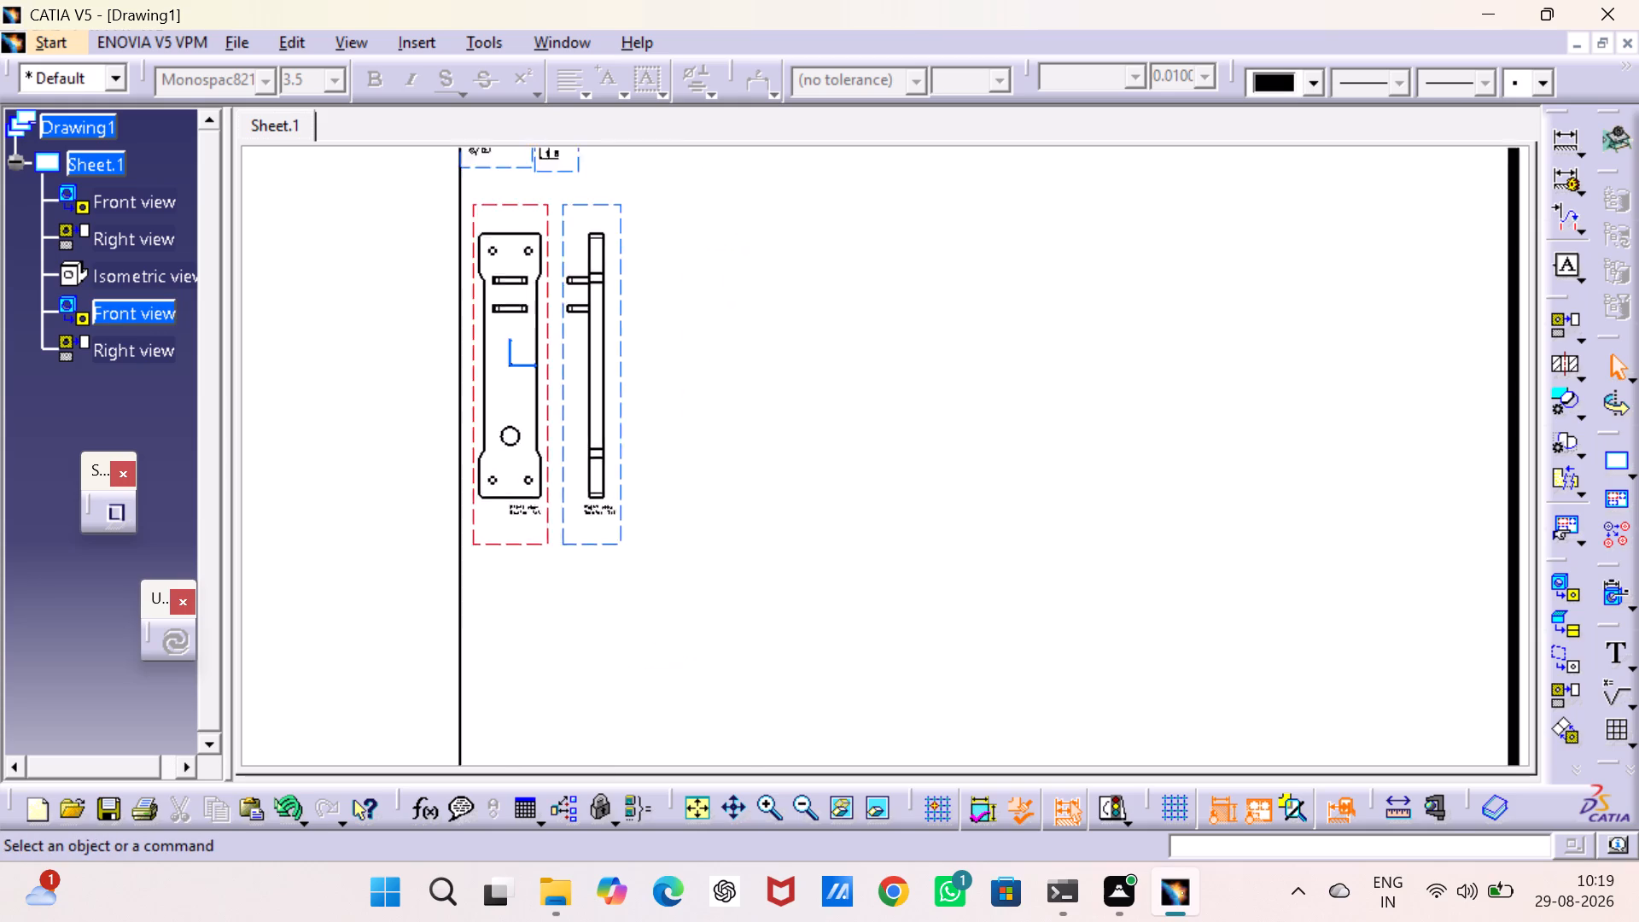
middle_drag(790, 379, 846, 491)
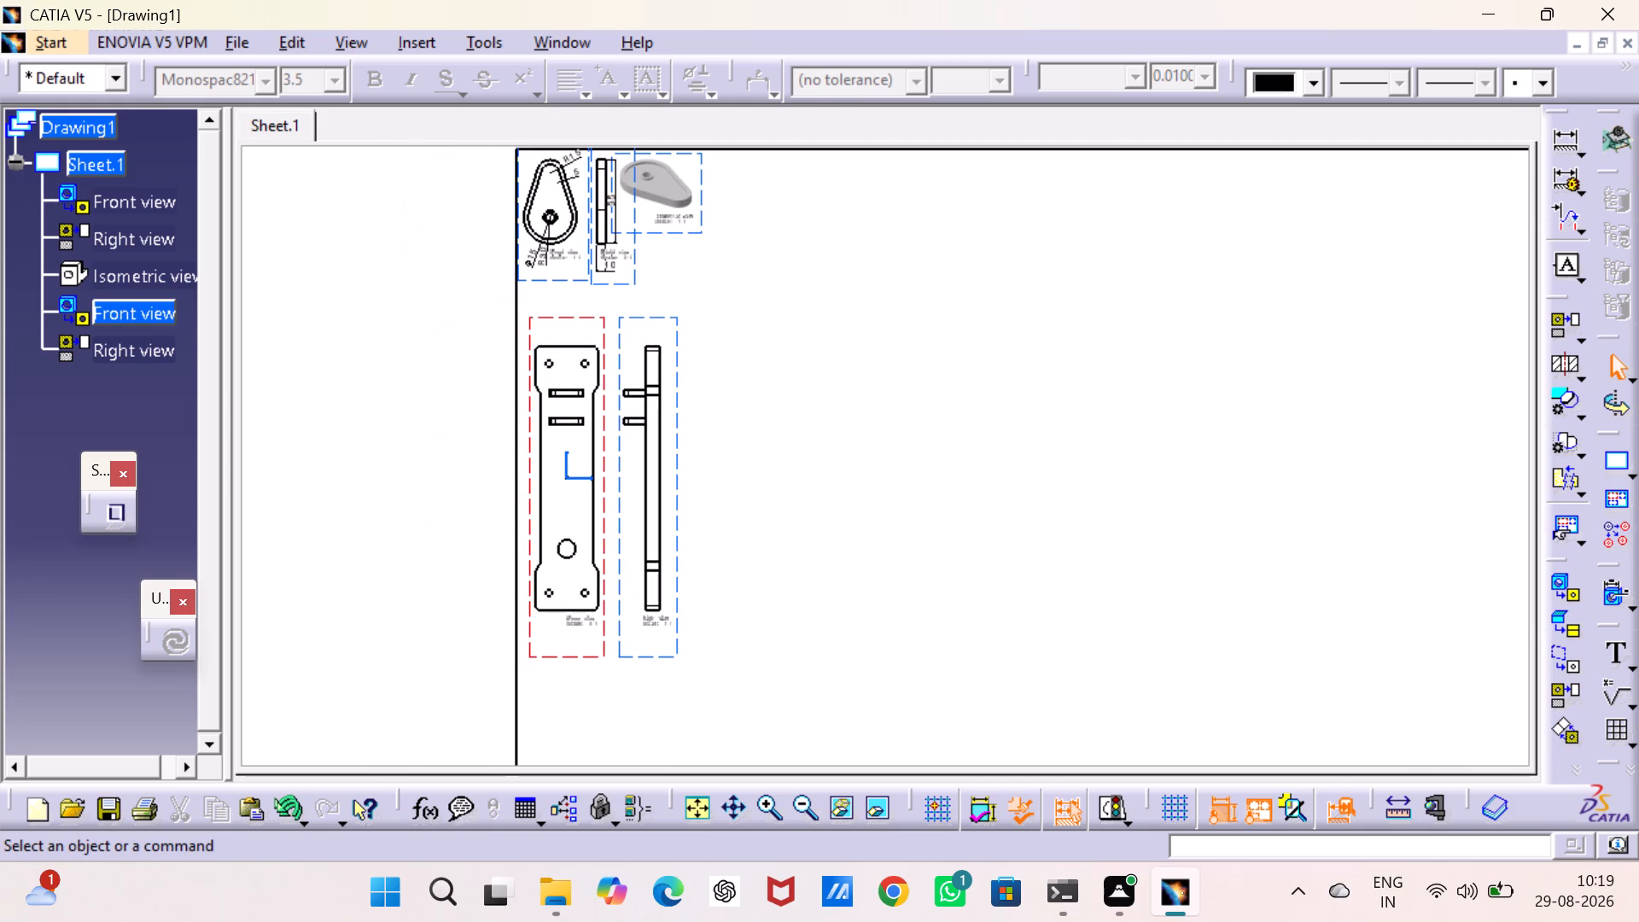
triple_click(773, 804)
middle_drag(735, 551, 1274, 528)
middle_drag(1102, 508, 1160, 586)
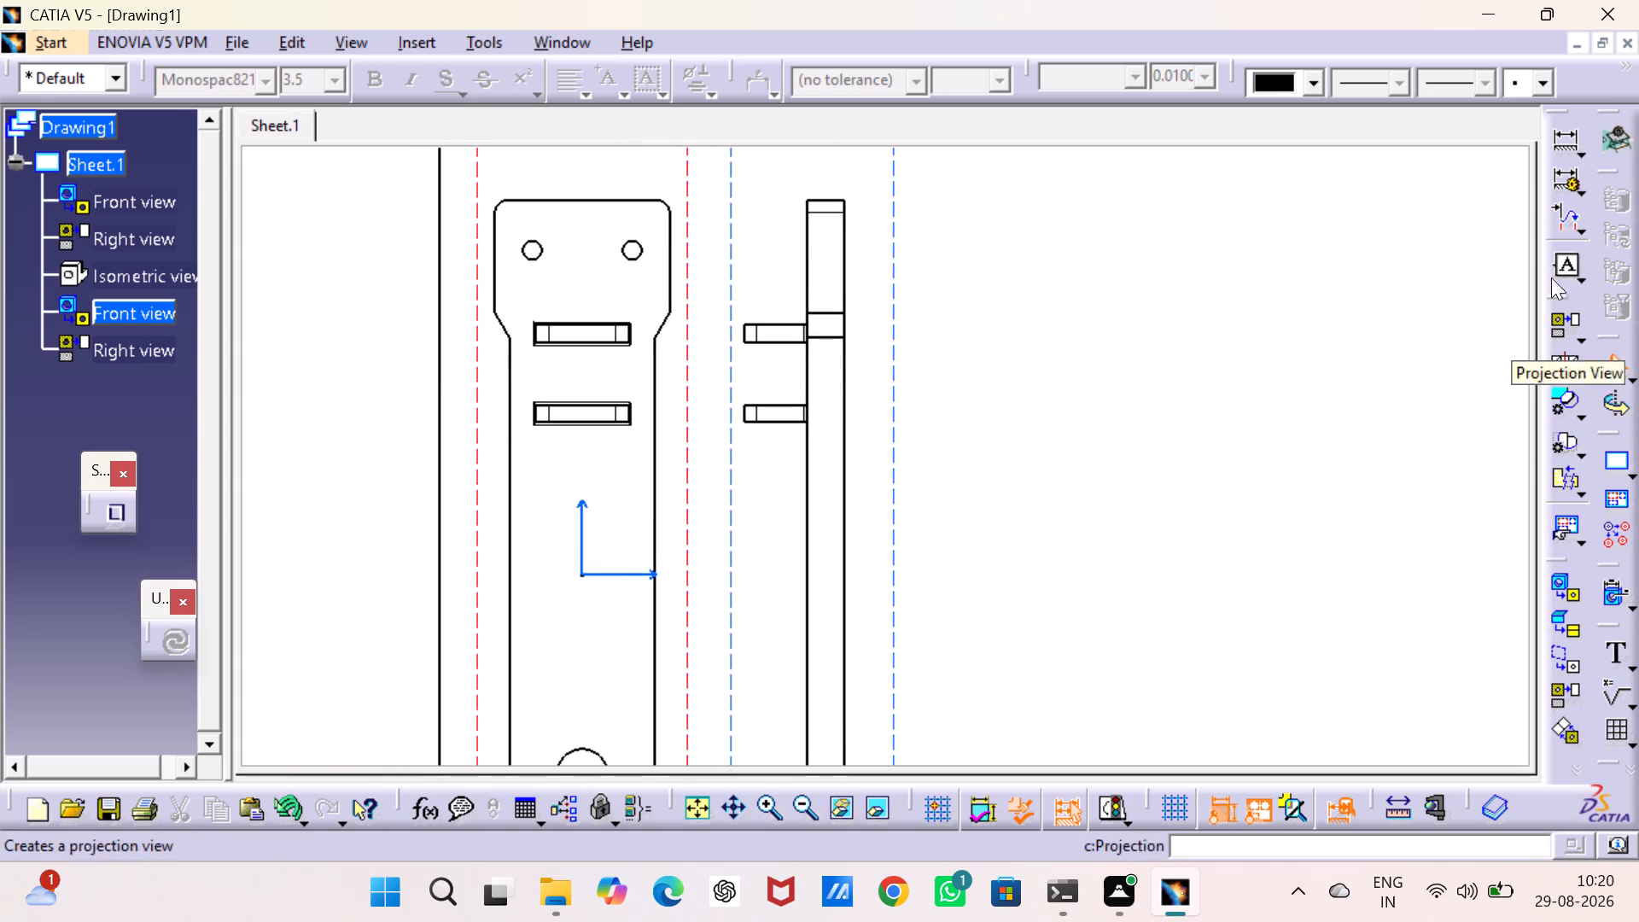
double_click(1554, 133)
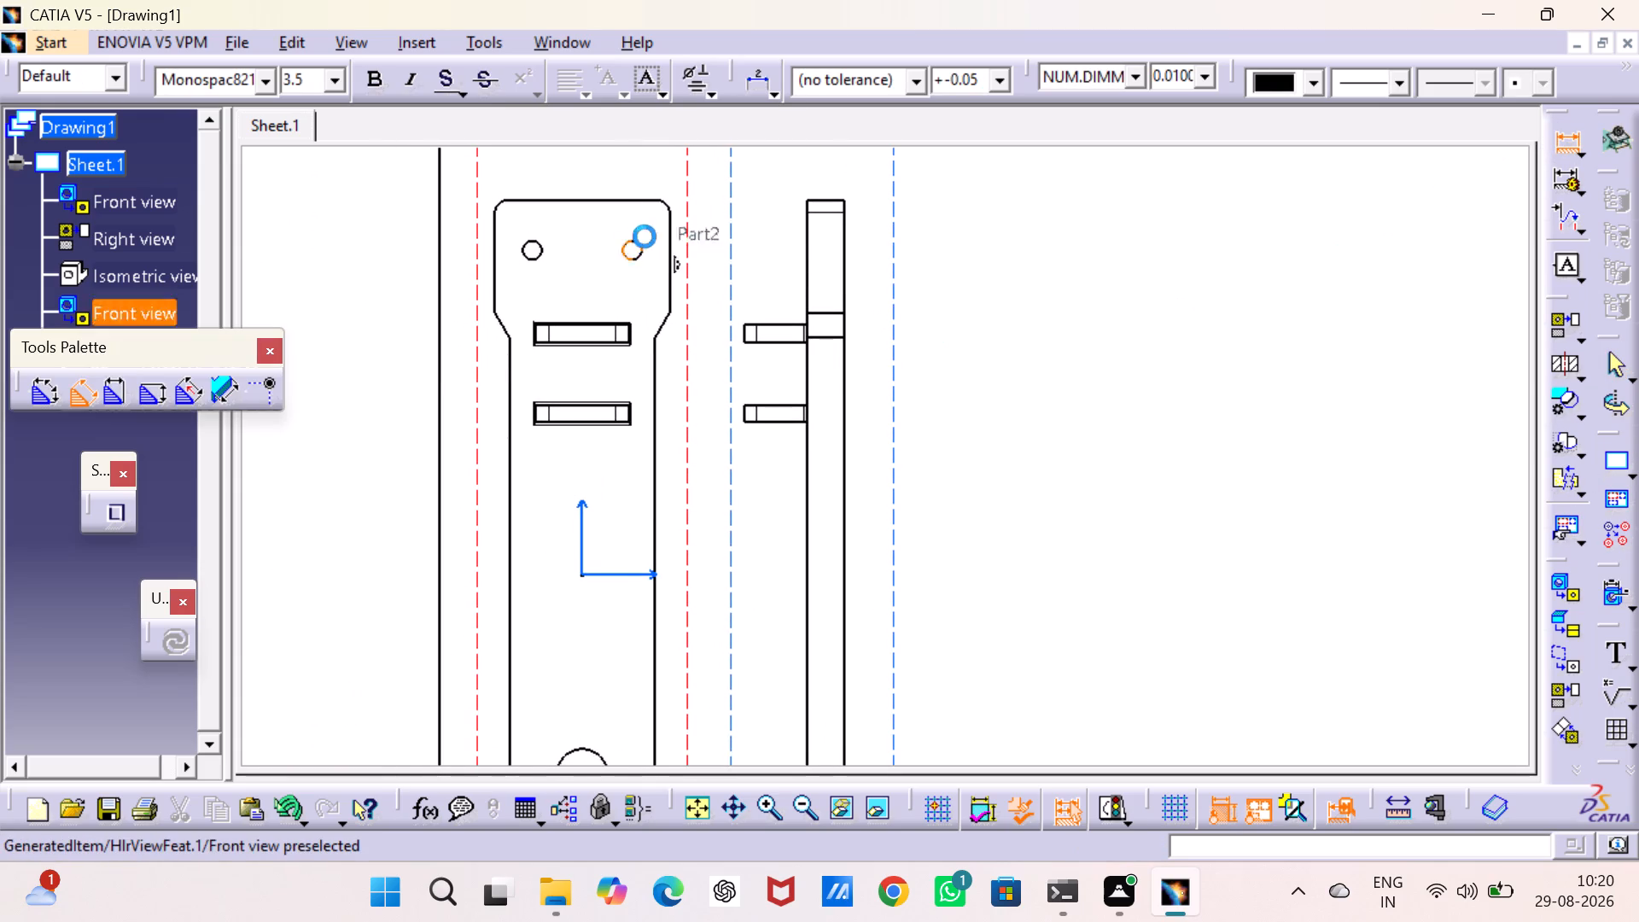
click(494, 242)
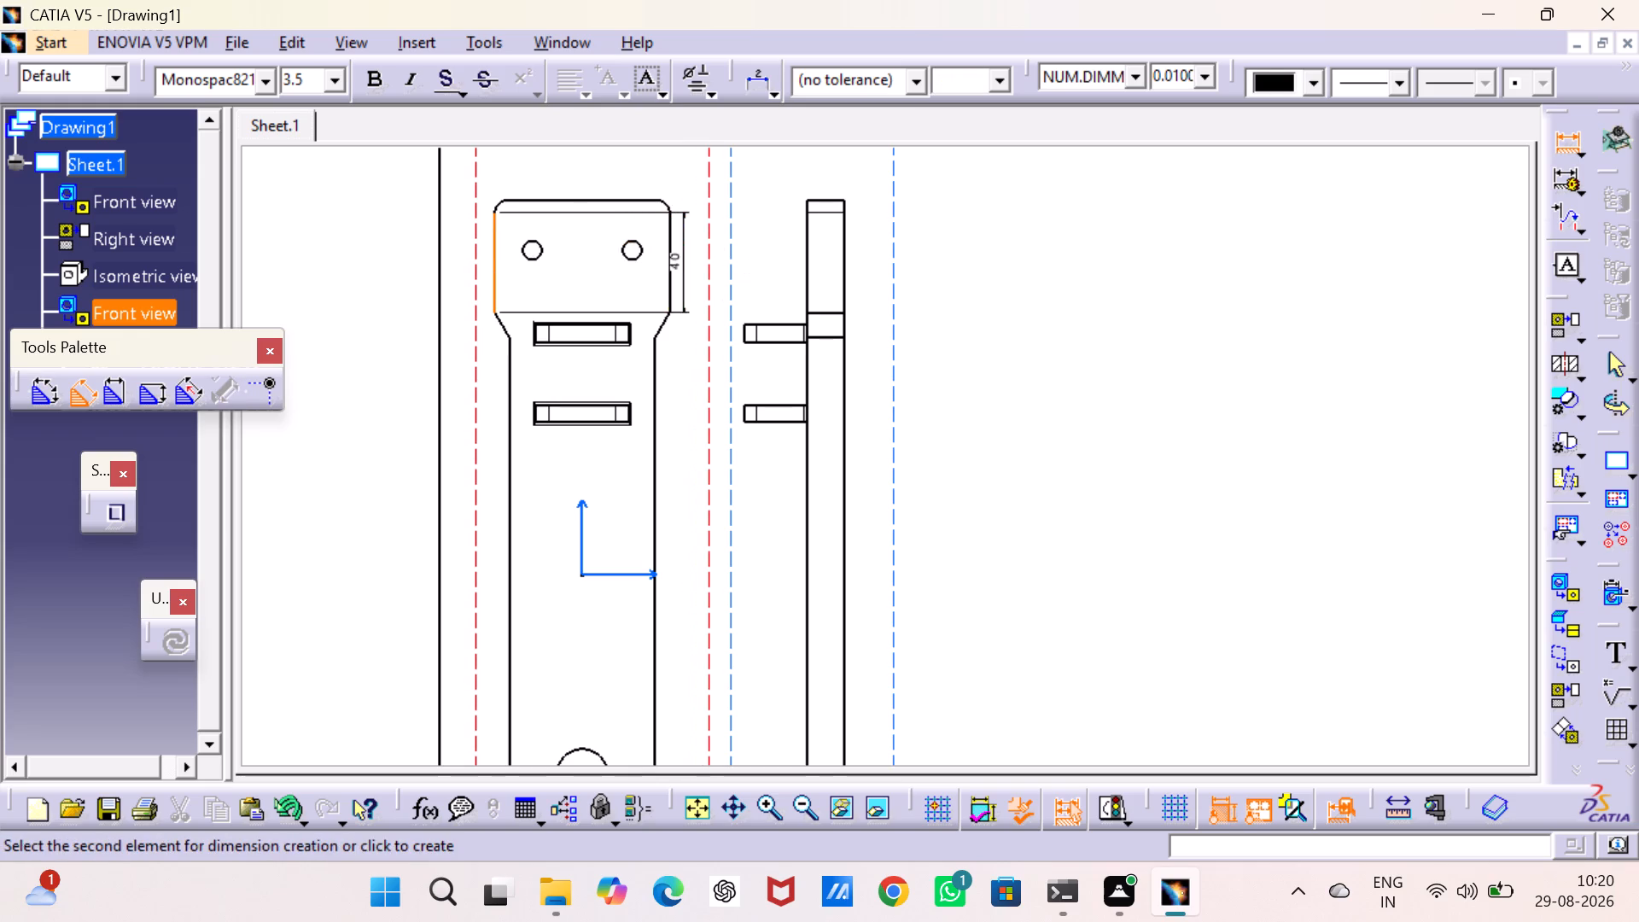
click(667, 273)
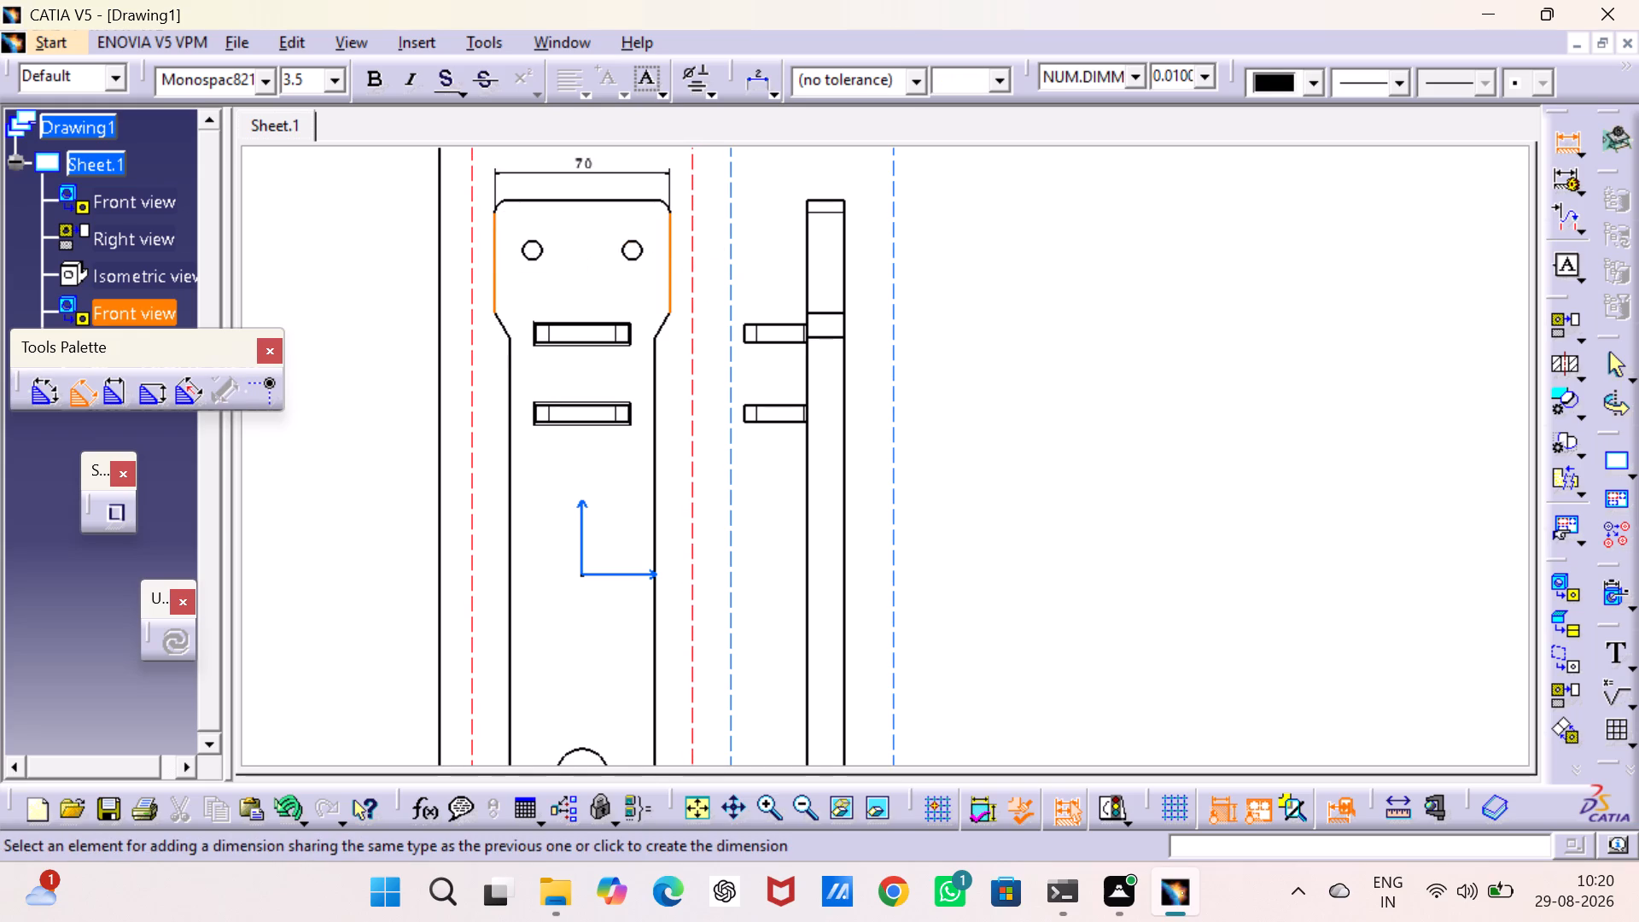
click(334, 82)
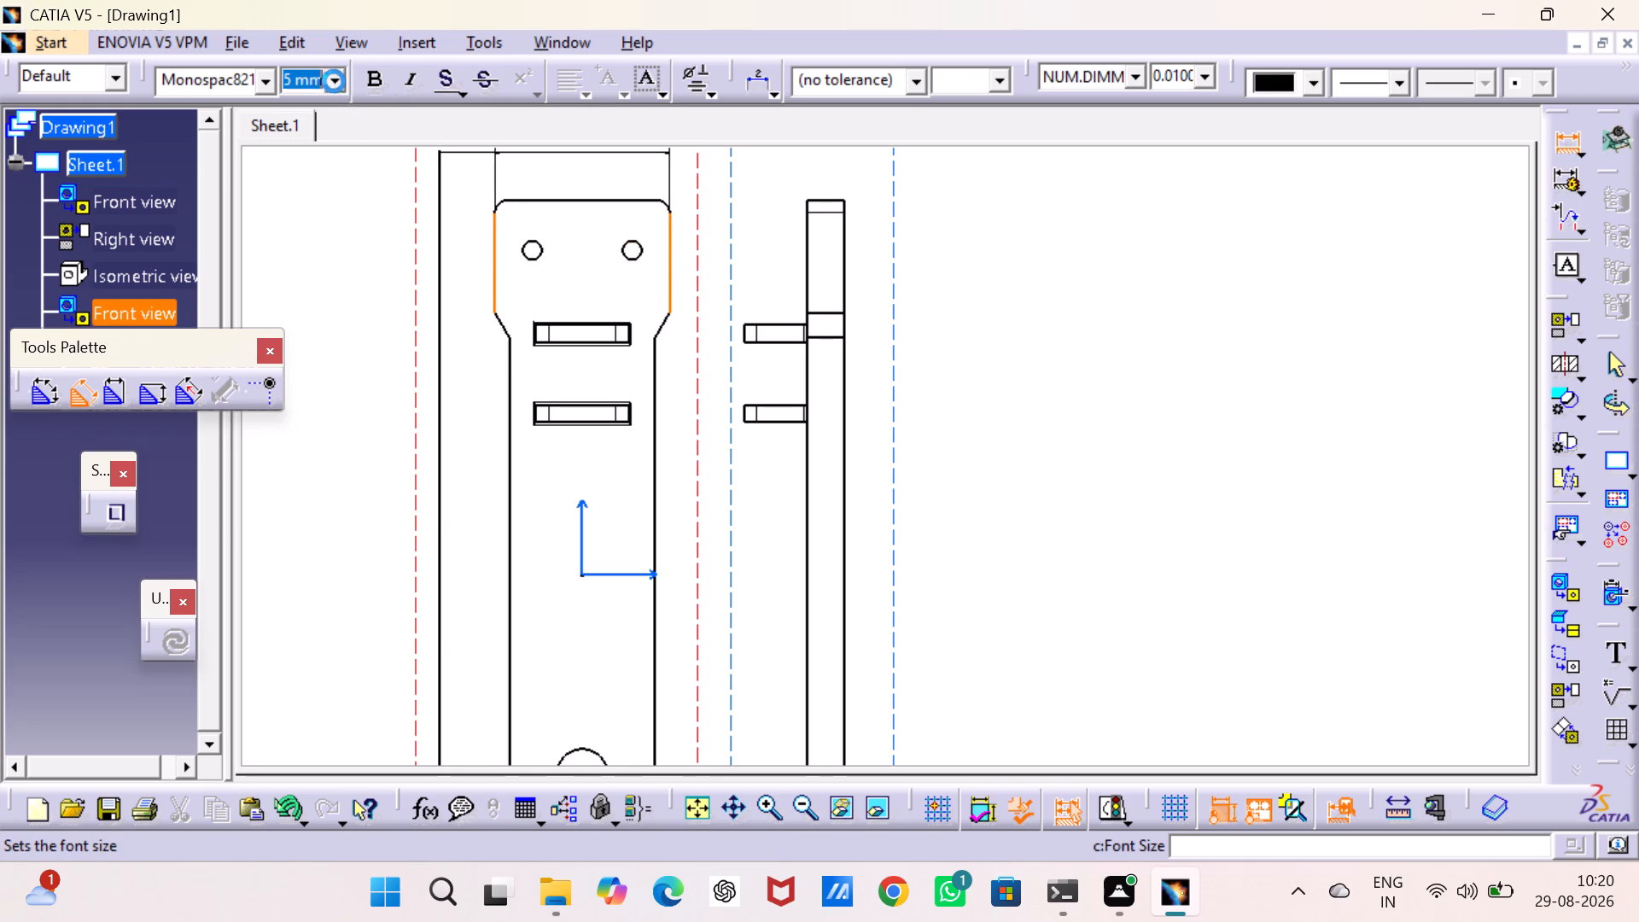
click(343, 134)
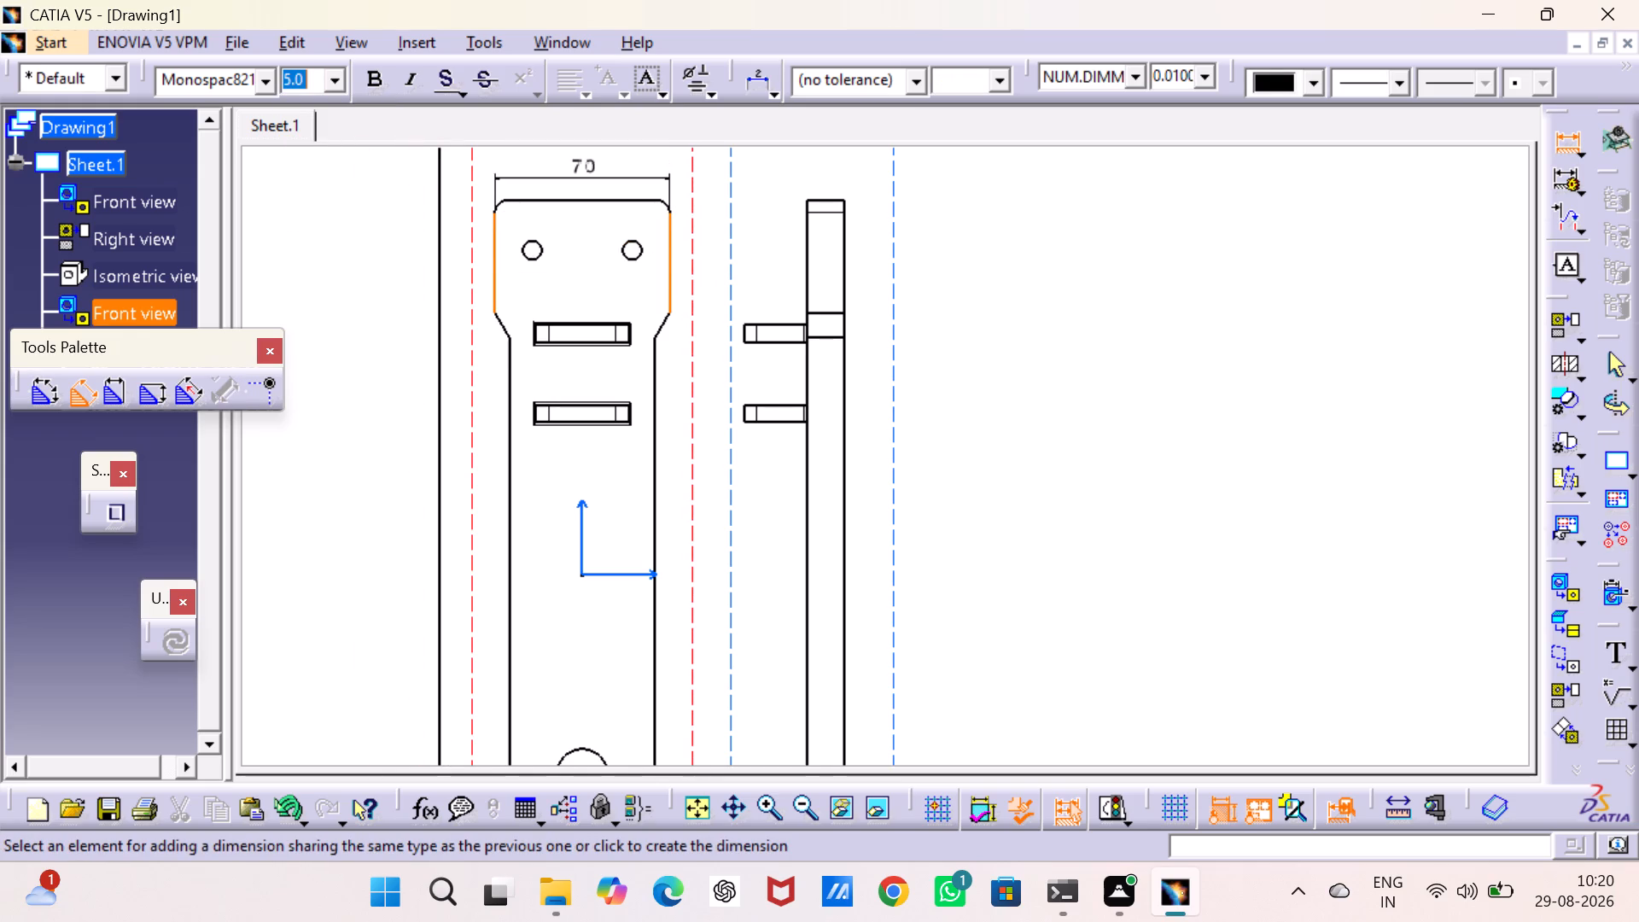
click(591, 167)
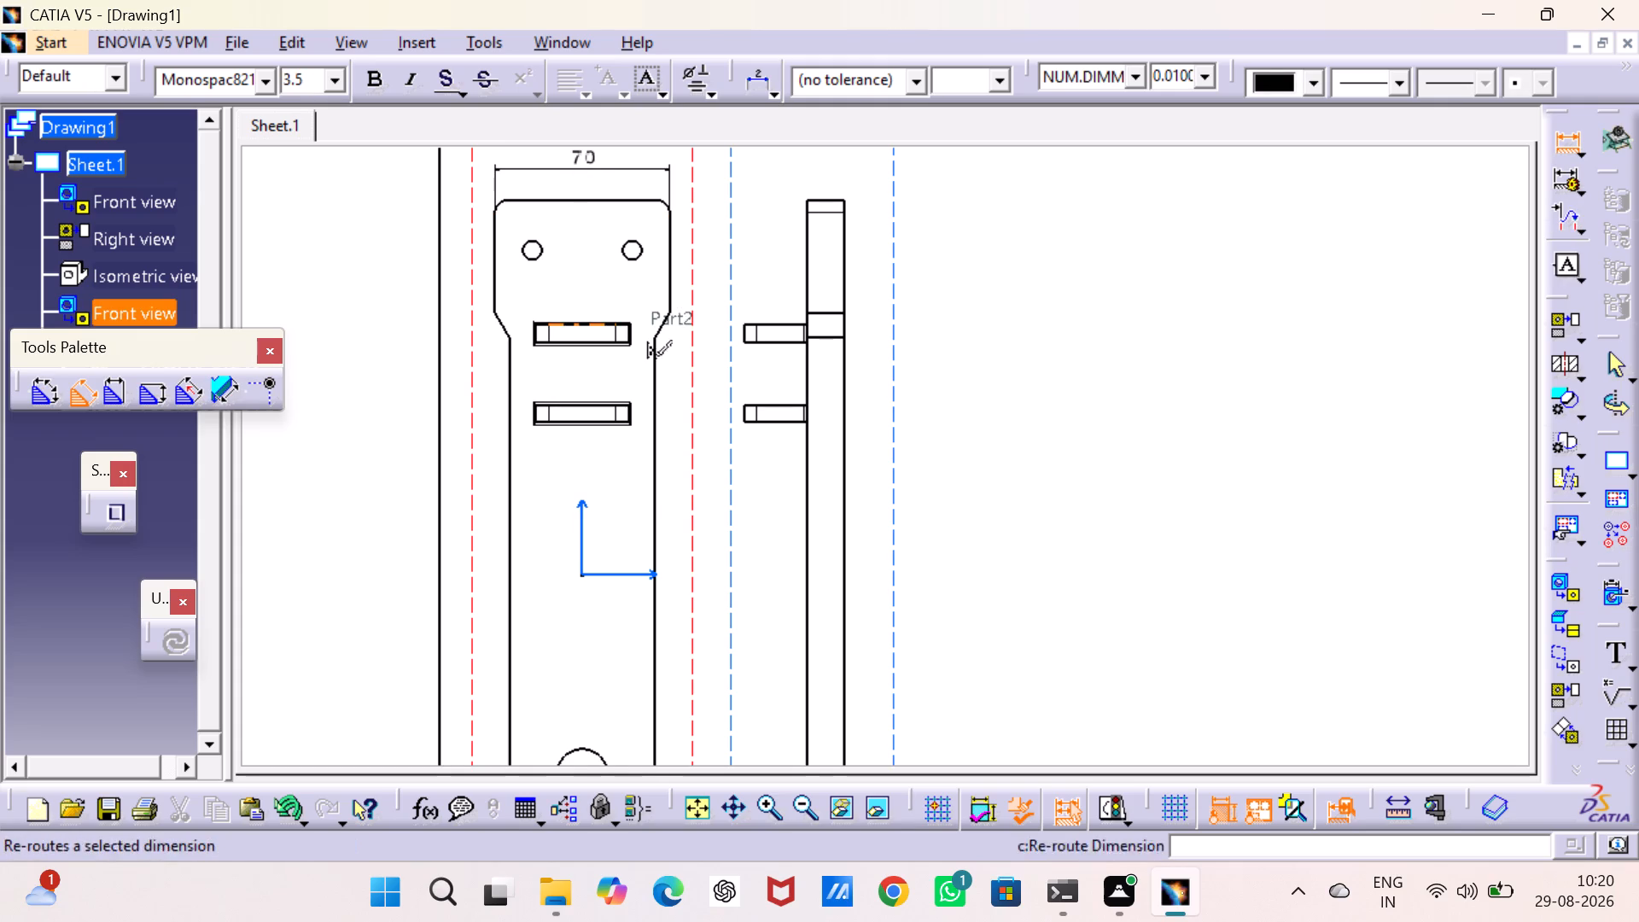
Dimension the diameter of the base's upper right-hand hole in the front view with 5.0 mm text, placed outside the plate's corner.
click(621, 255)
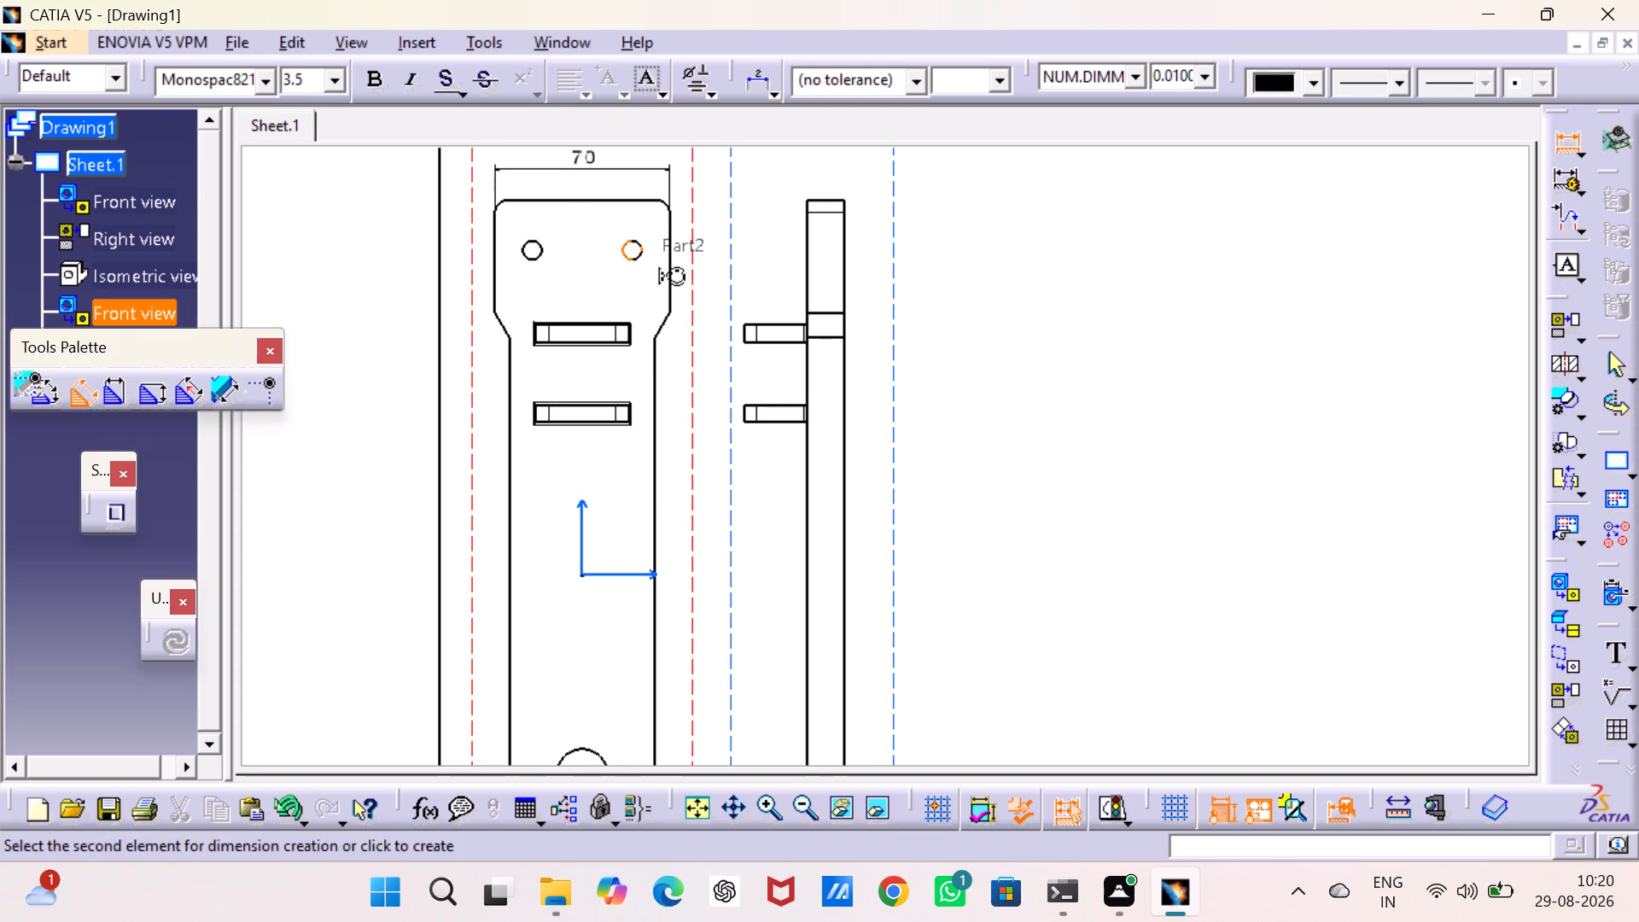
right_click(686, 189)
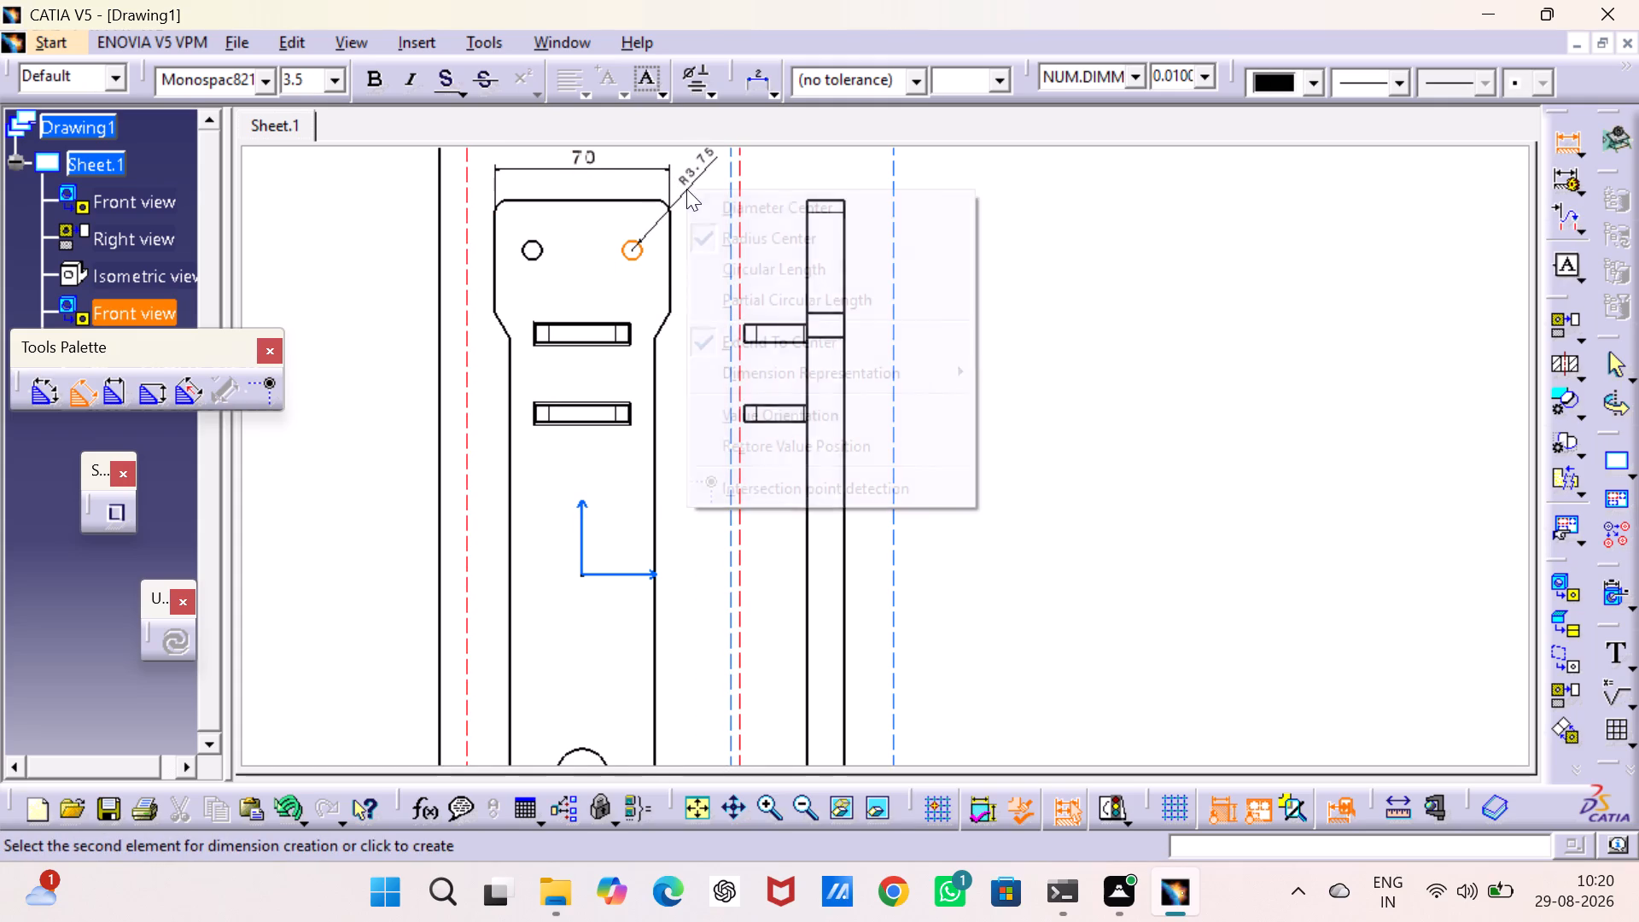
click(742, 210)
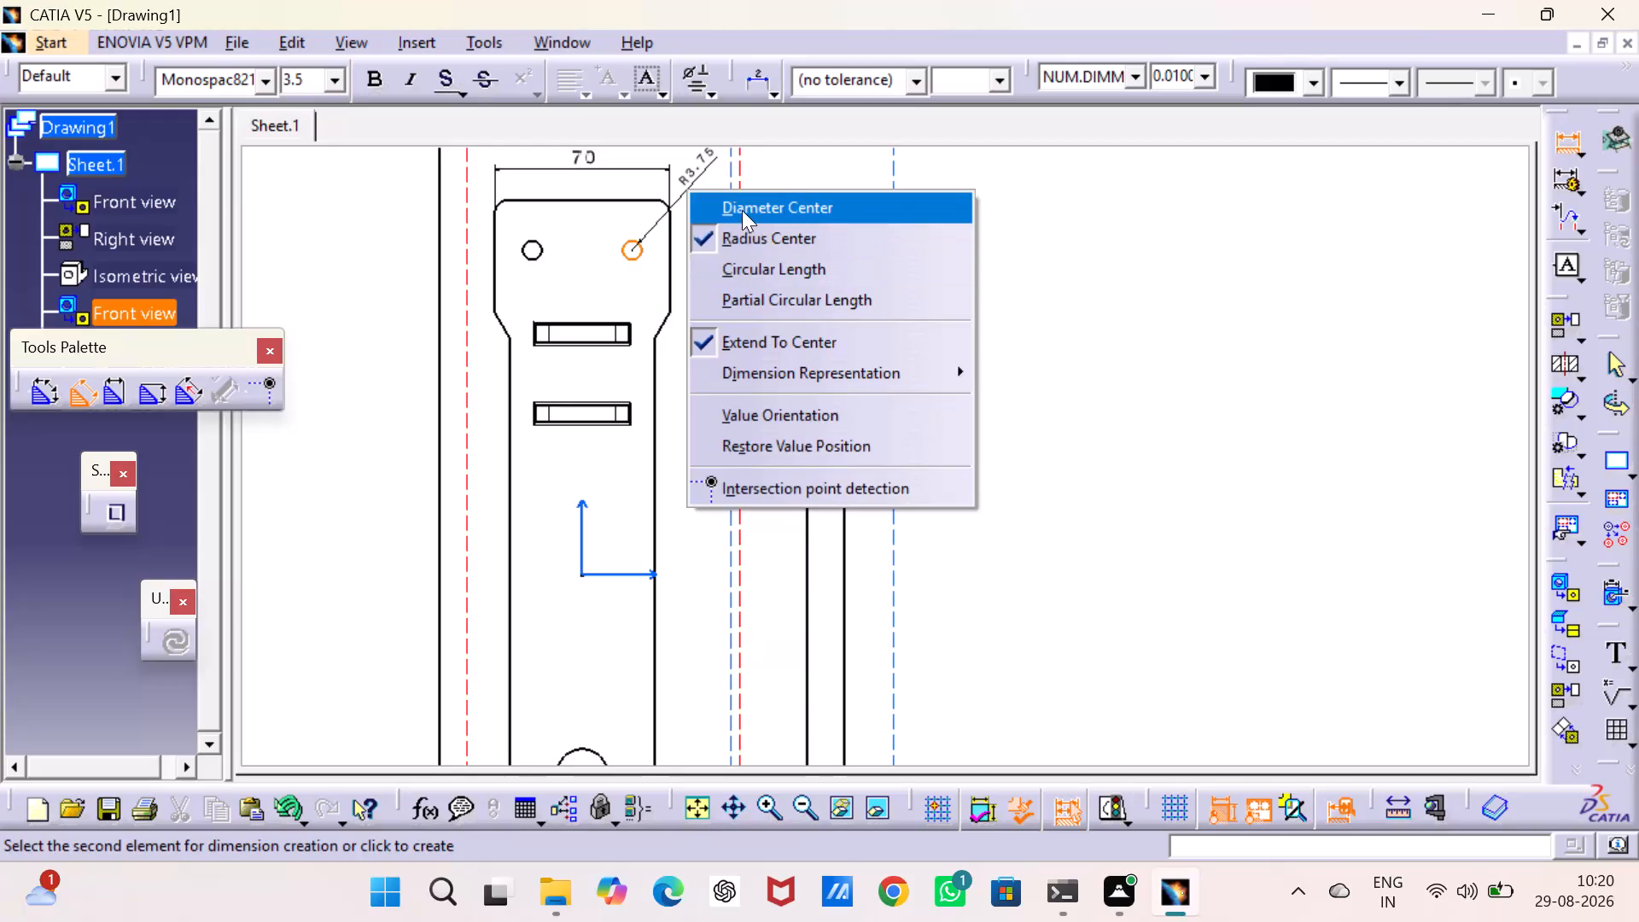
click(331, 76)
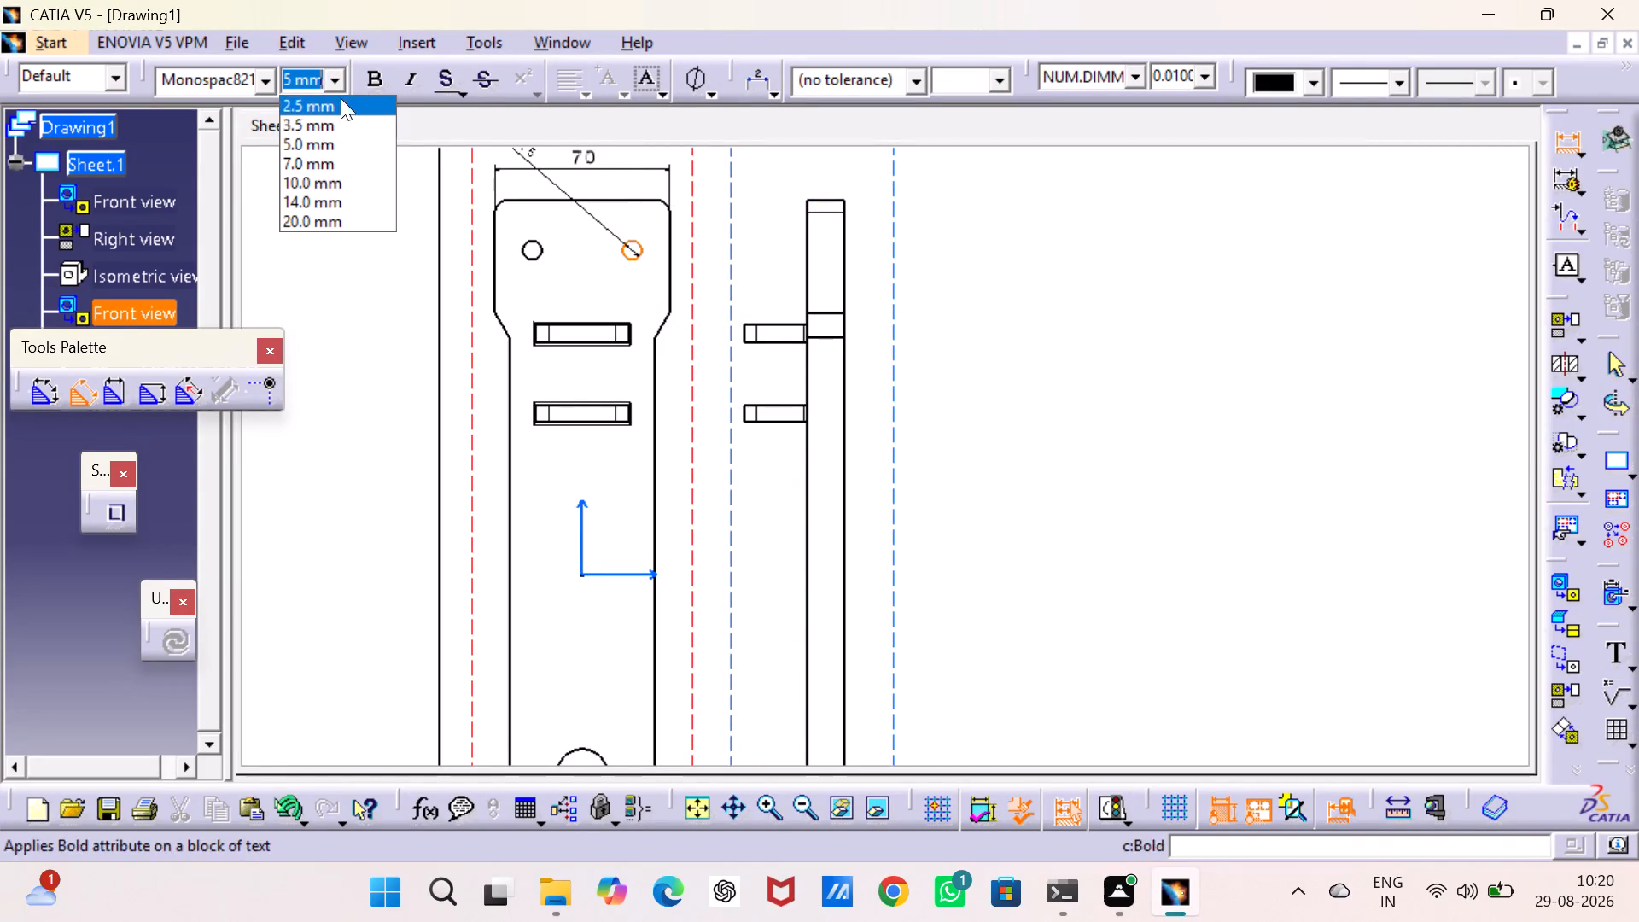
click(344, 140)
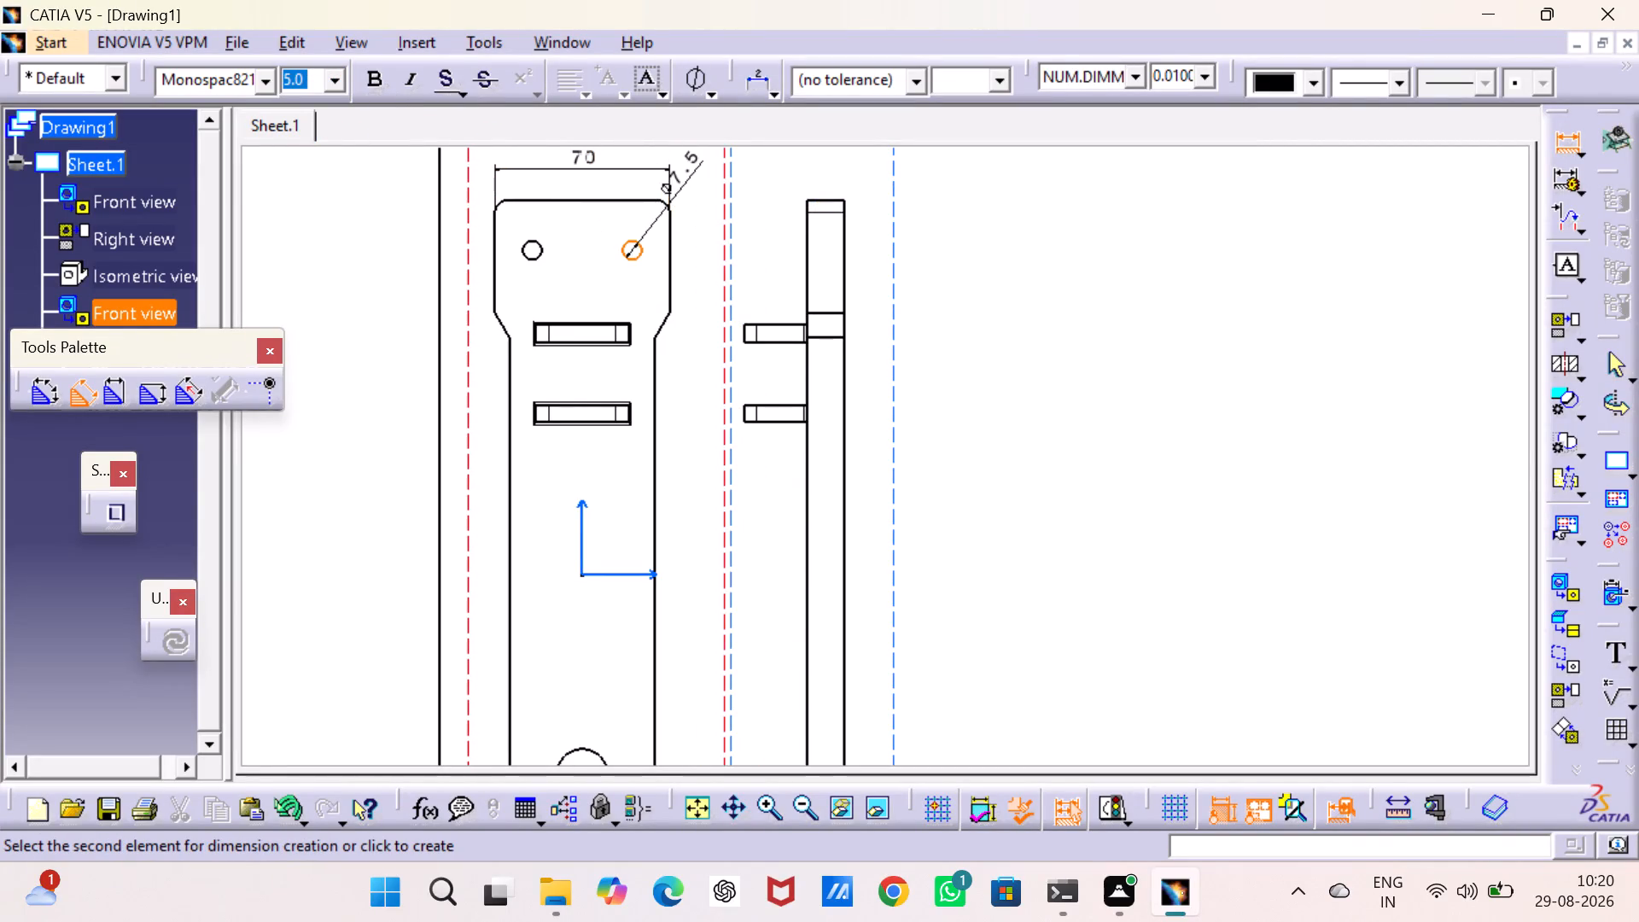
click(697, 178)
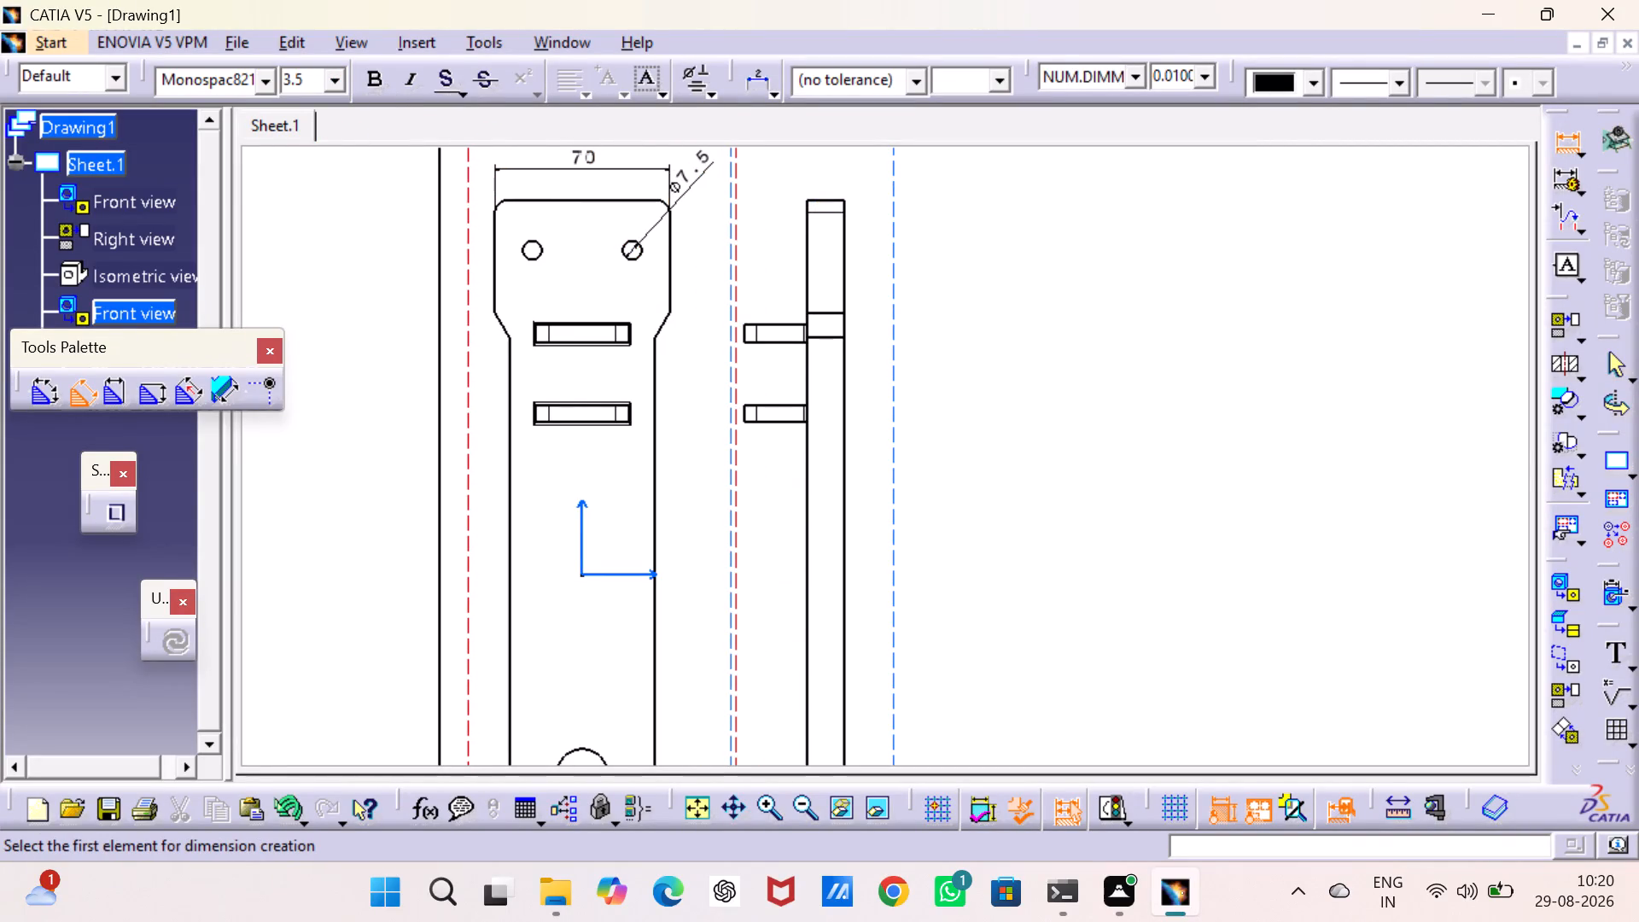
Dimension the centre distance between the base's two upper holes with 5.0 mm text, placed just below the overall width dimension.
click(539, 261)
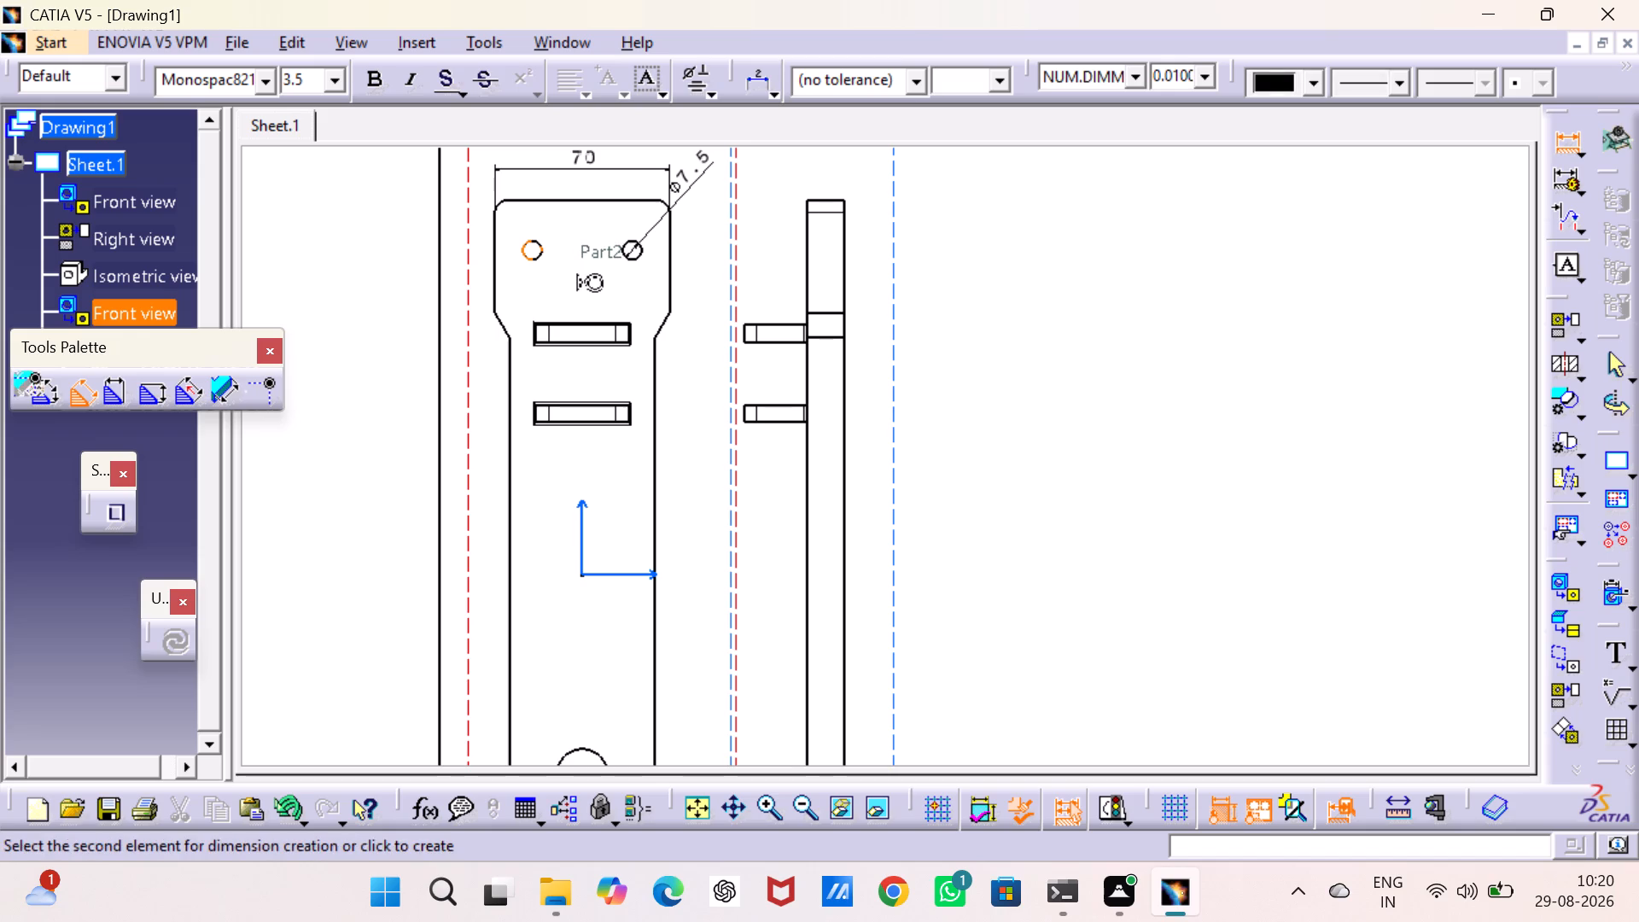
click(636, 260)
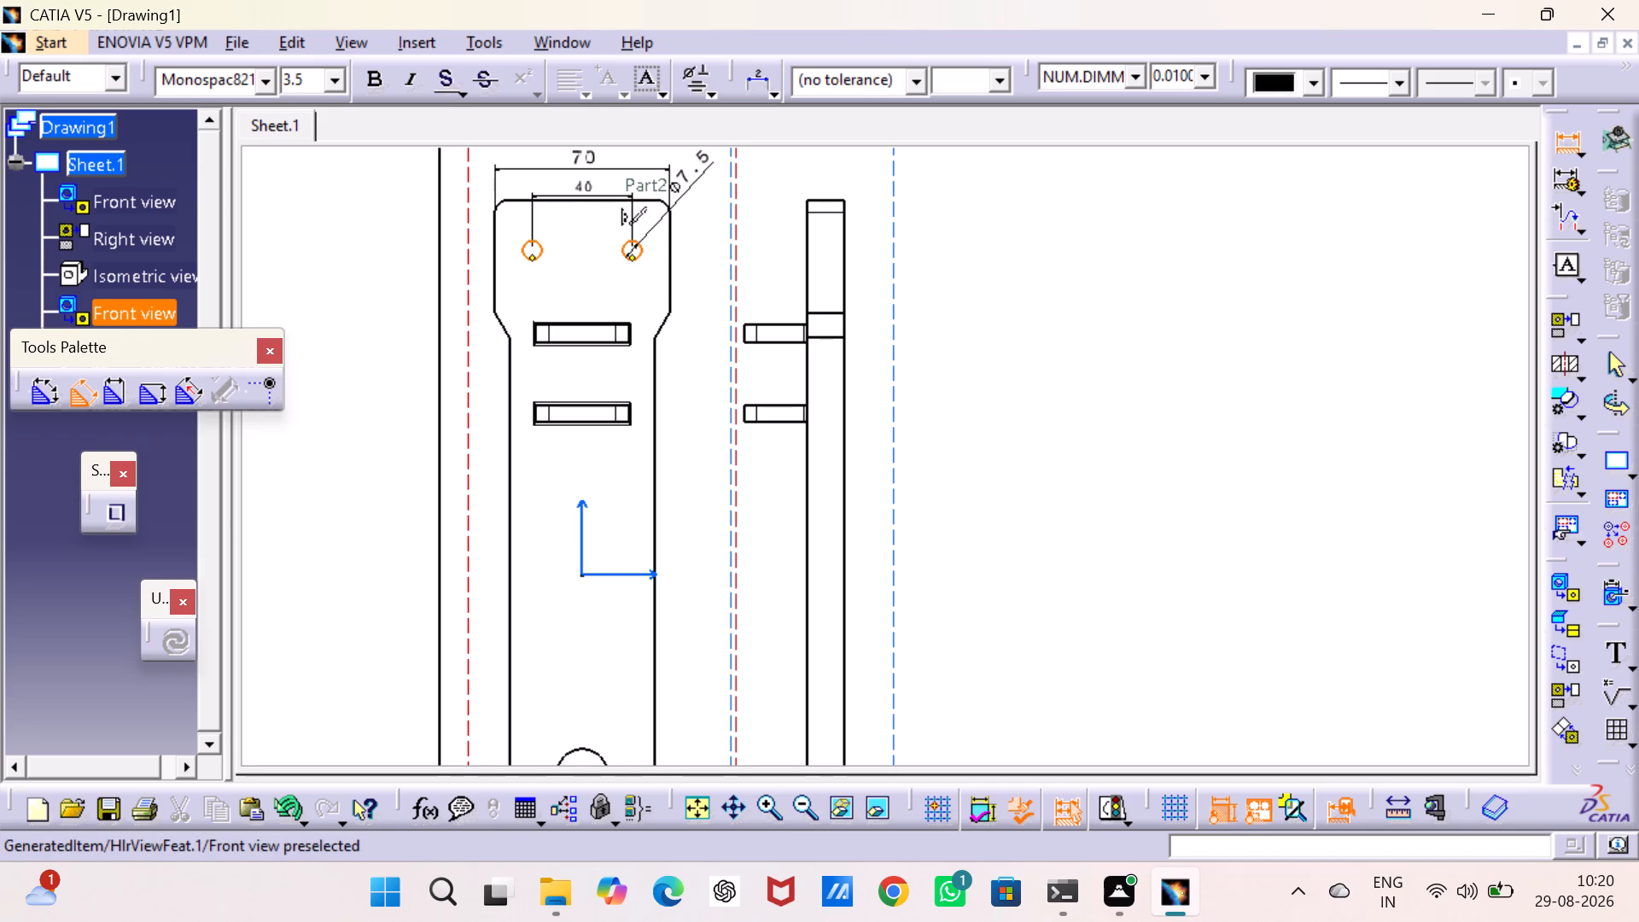
click(332, 82)
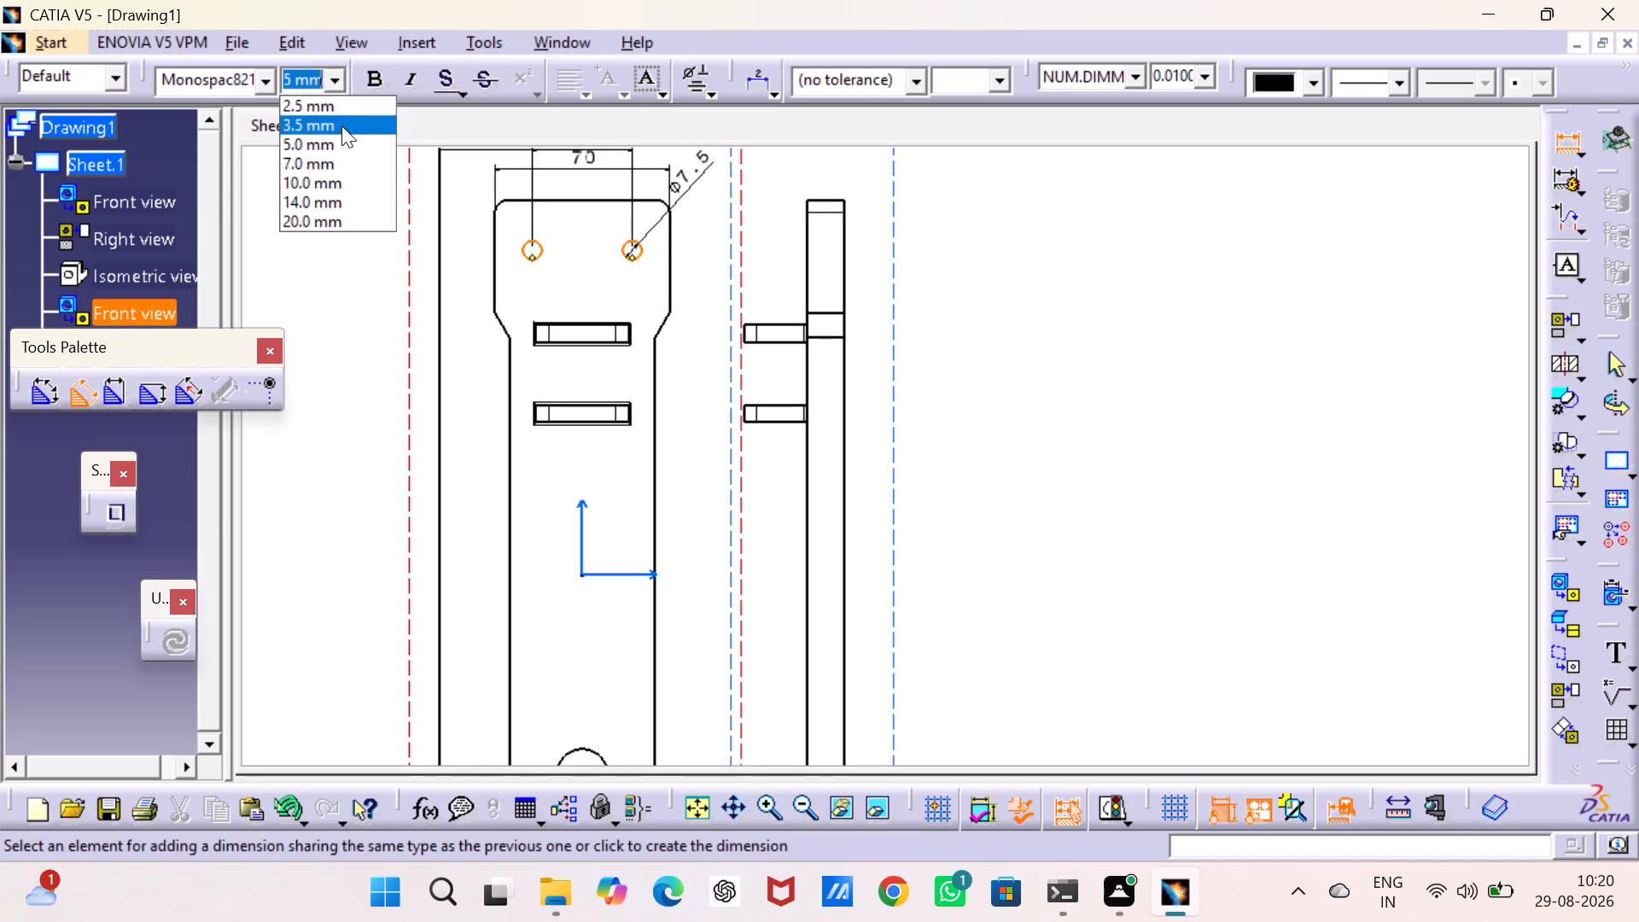
click(344, 144)
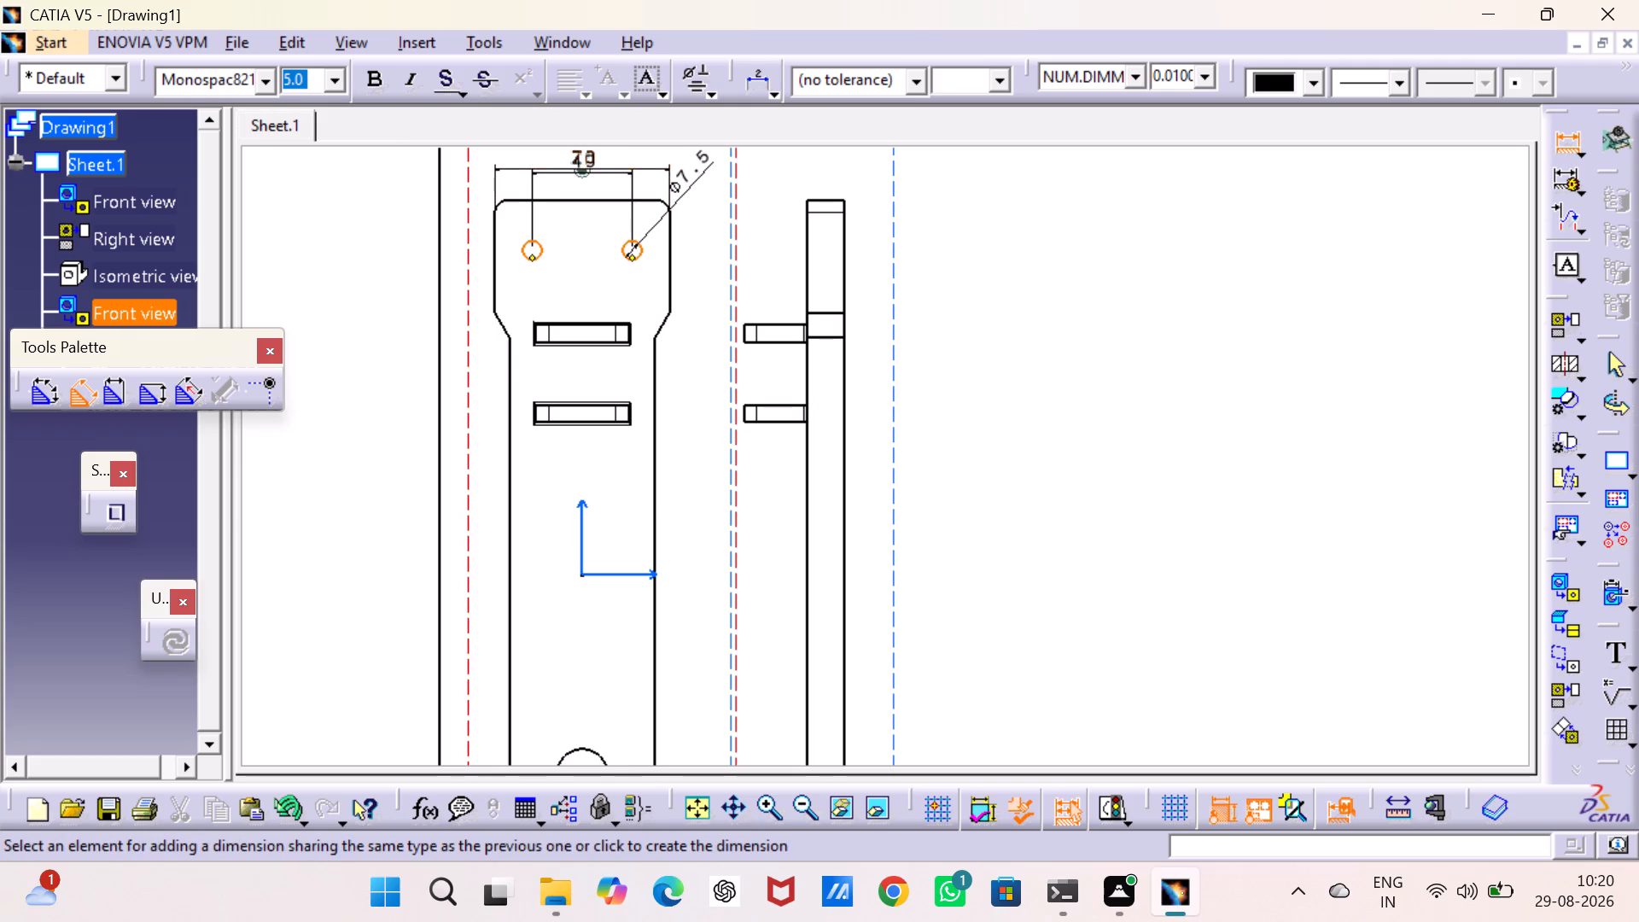
click(573, 192)
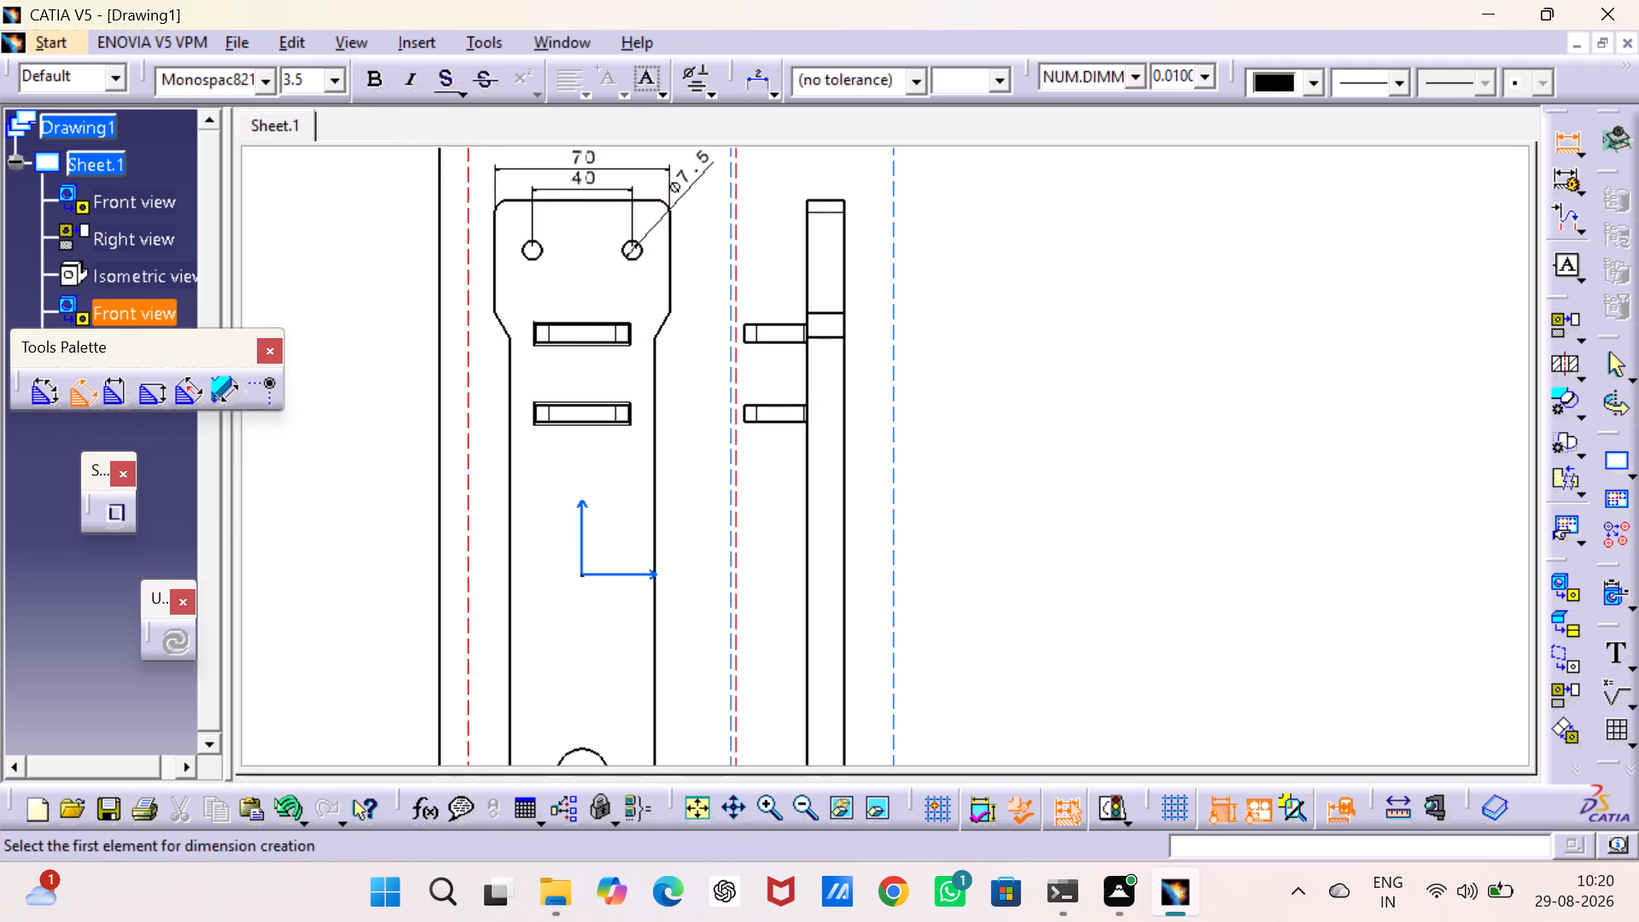
Dimension the upper lug's width and thickness in the base's front view, placing them above the lug and outside the plate's left edge.
click(534, 332)
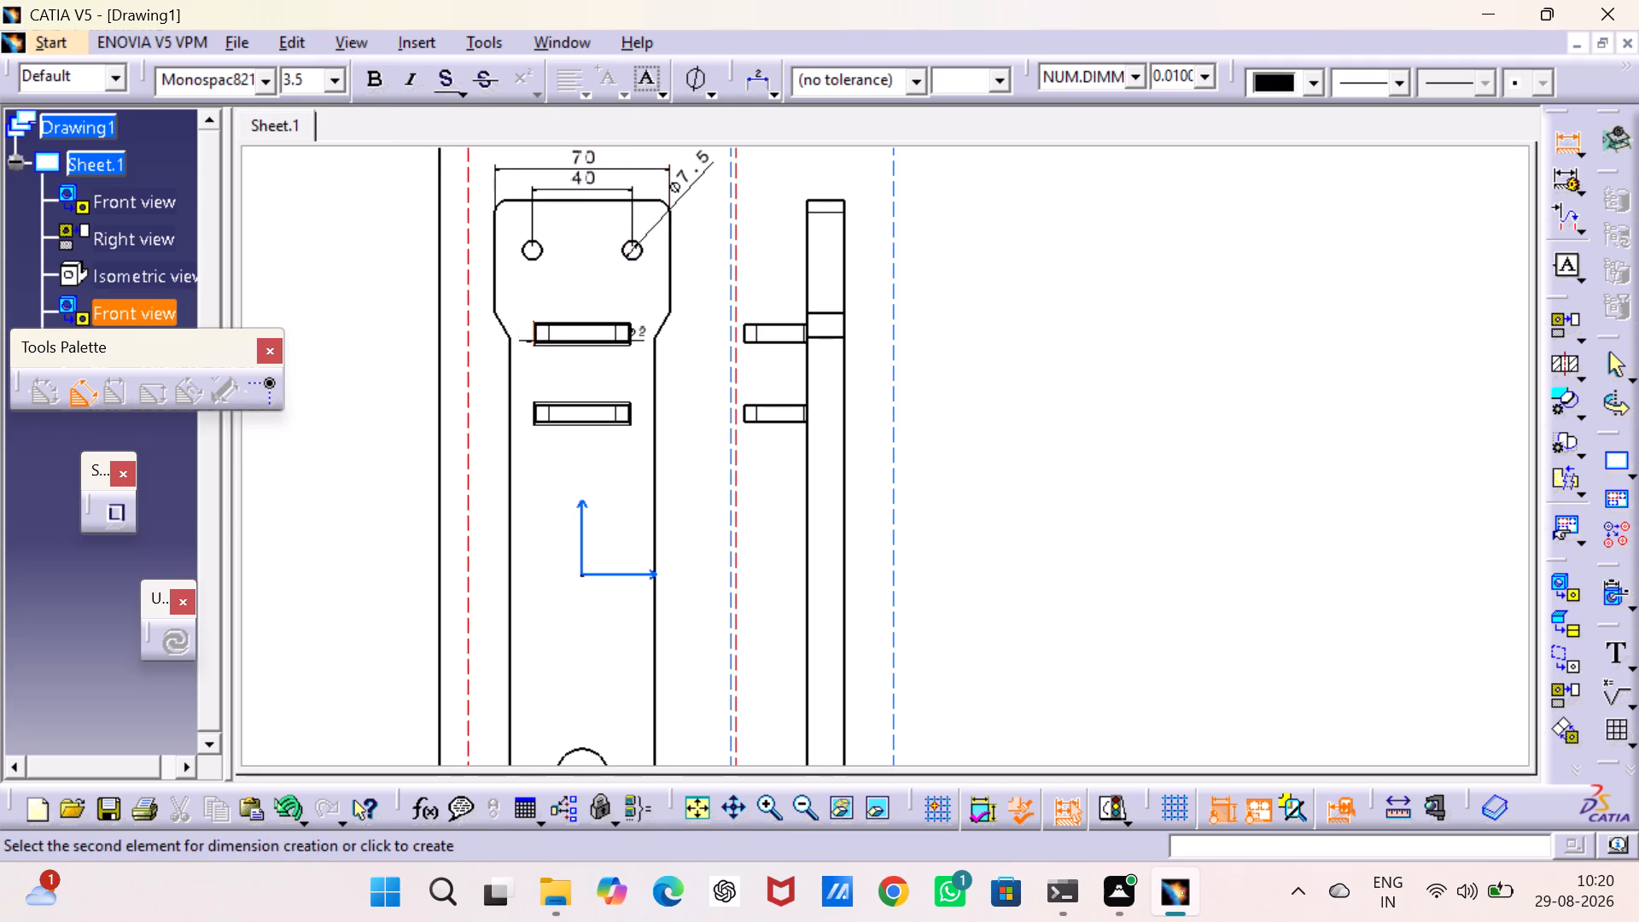
click(628, 336)
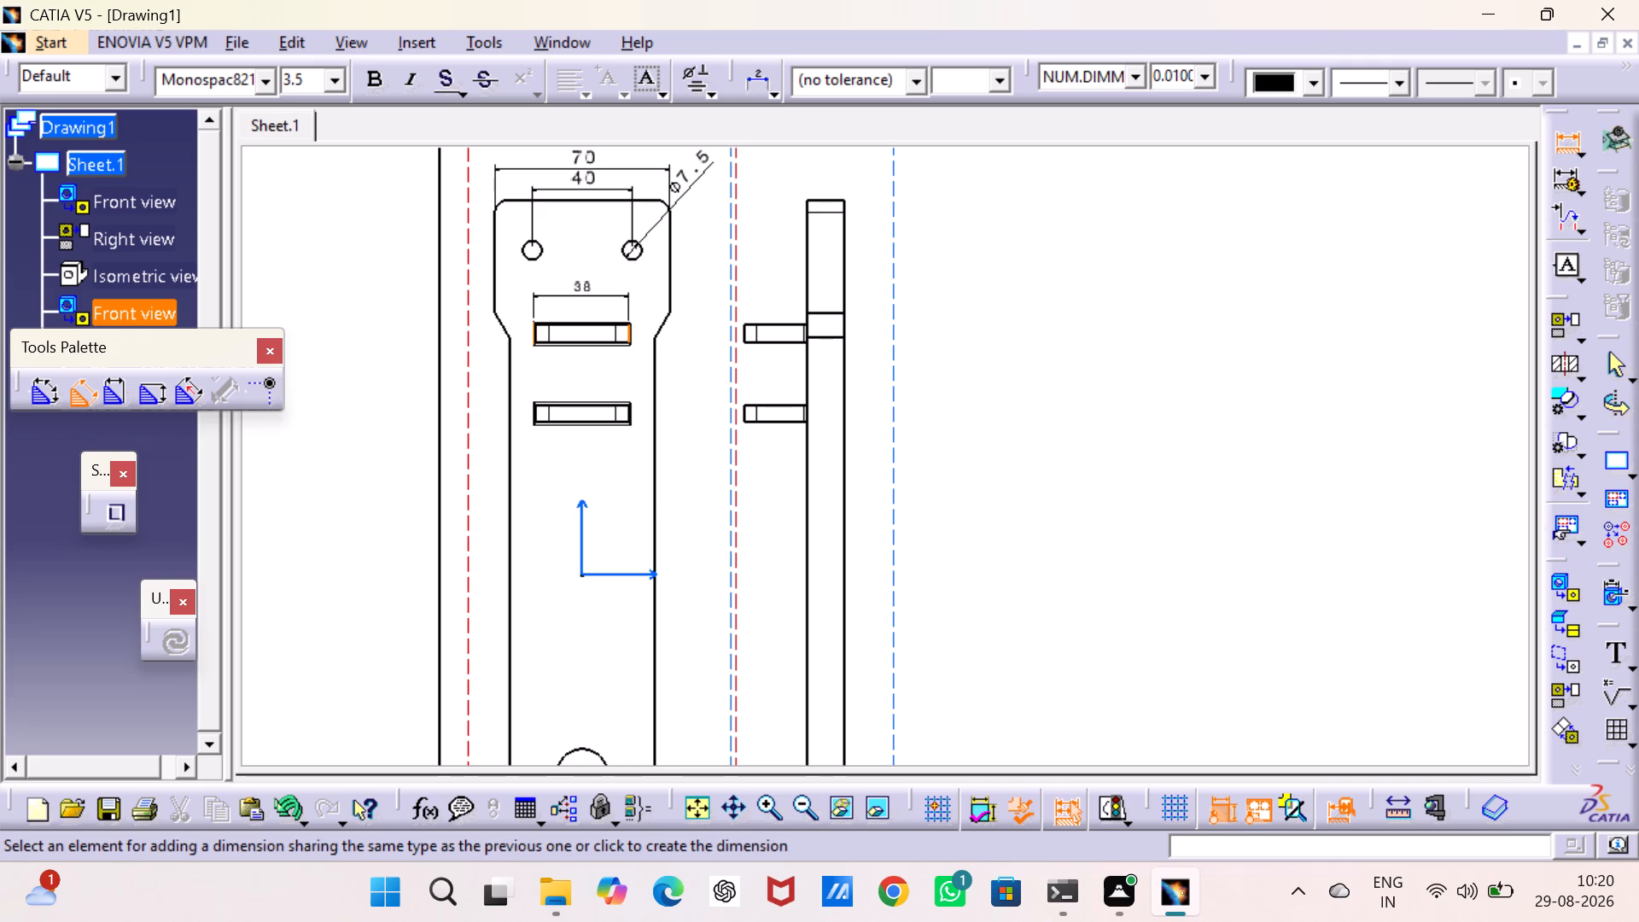
click(583, 295)
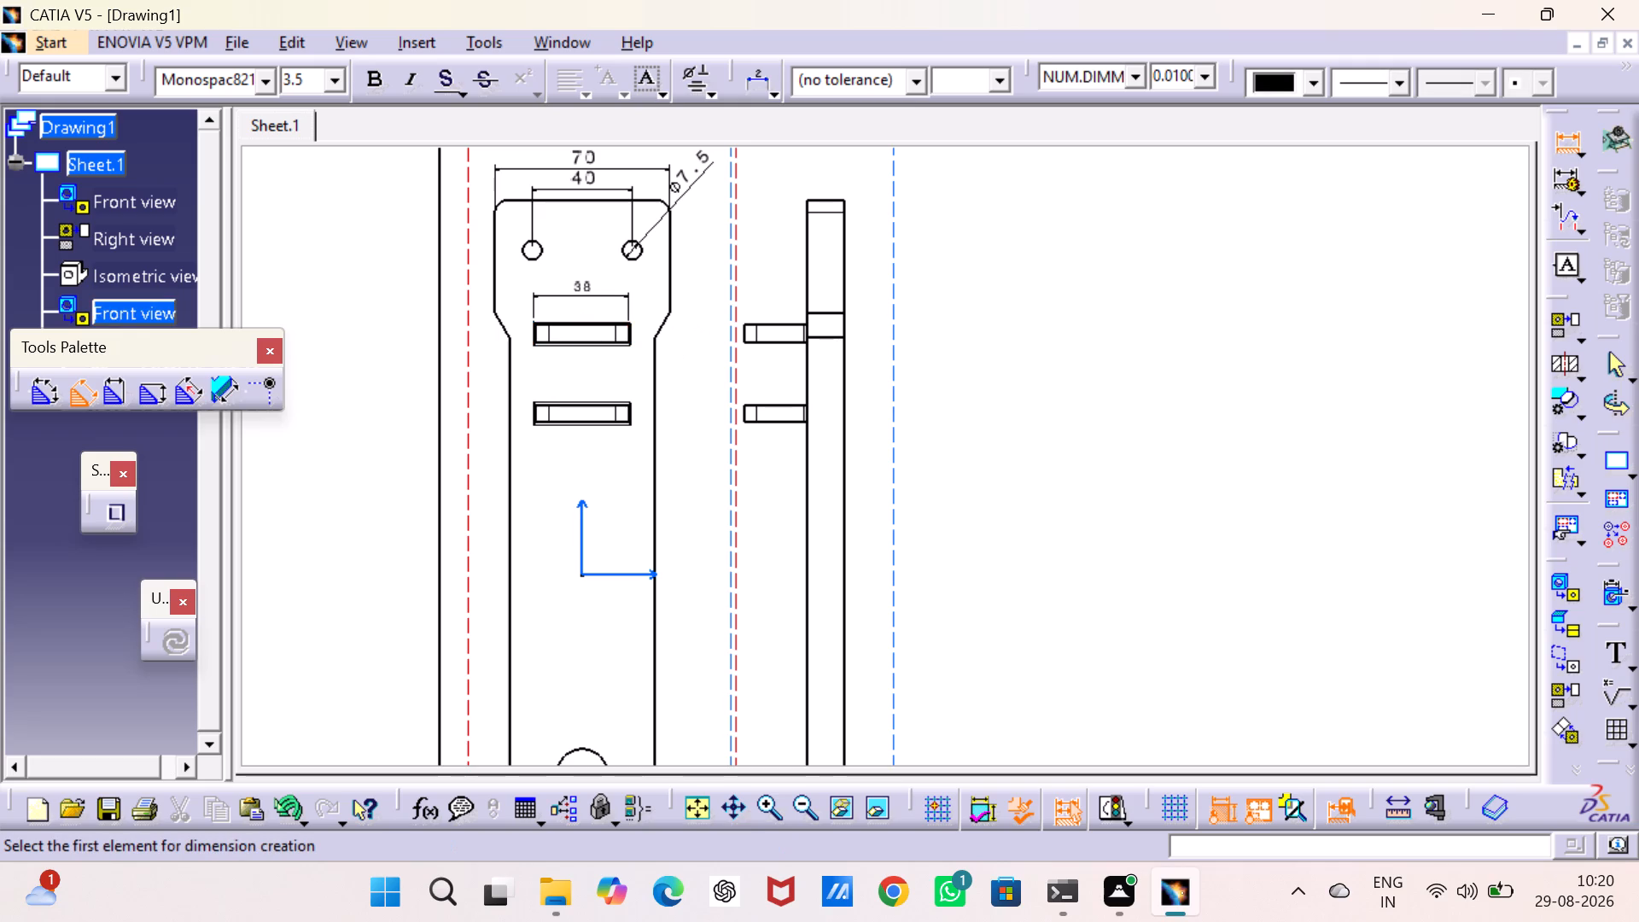
click(593, 346)
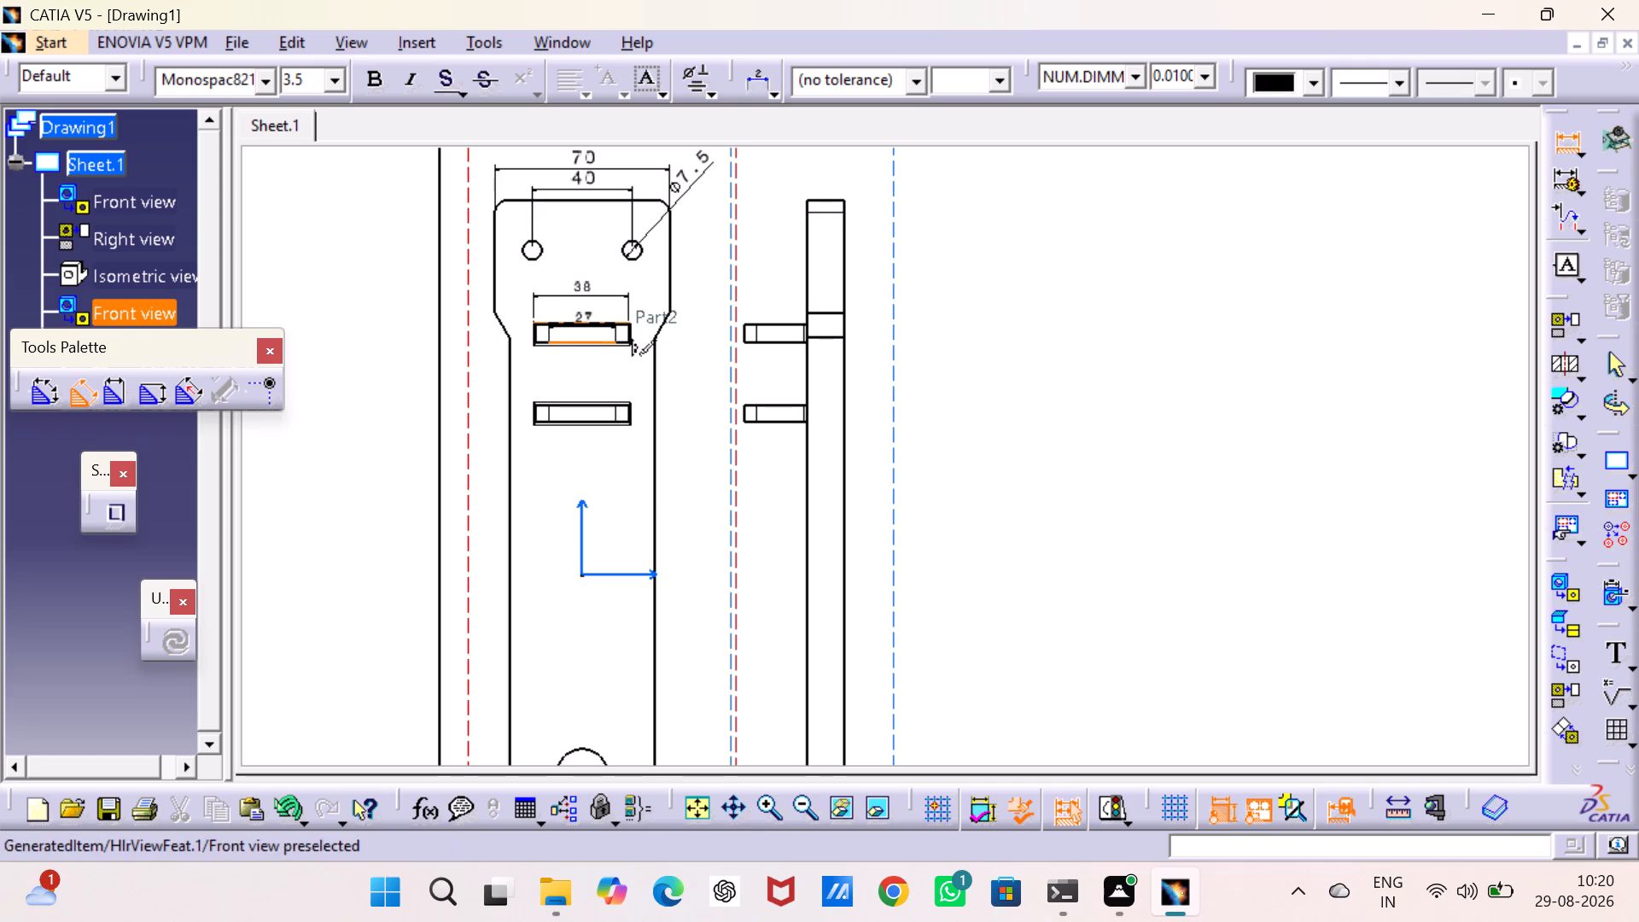
click(594, 326)
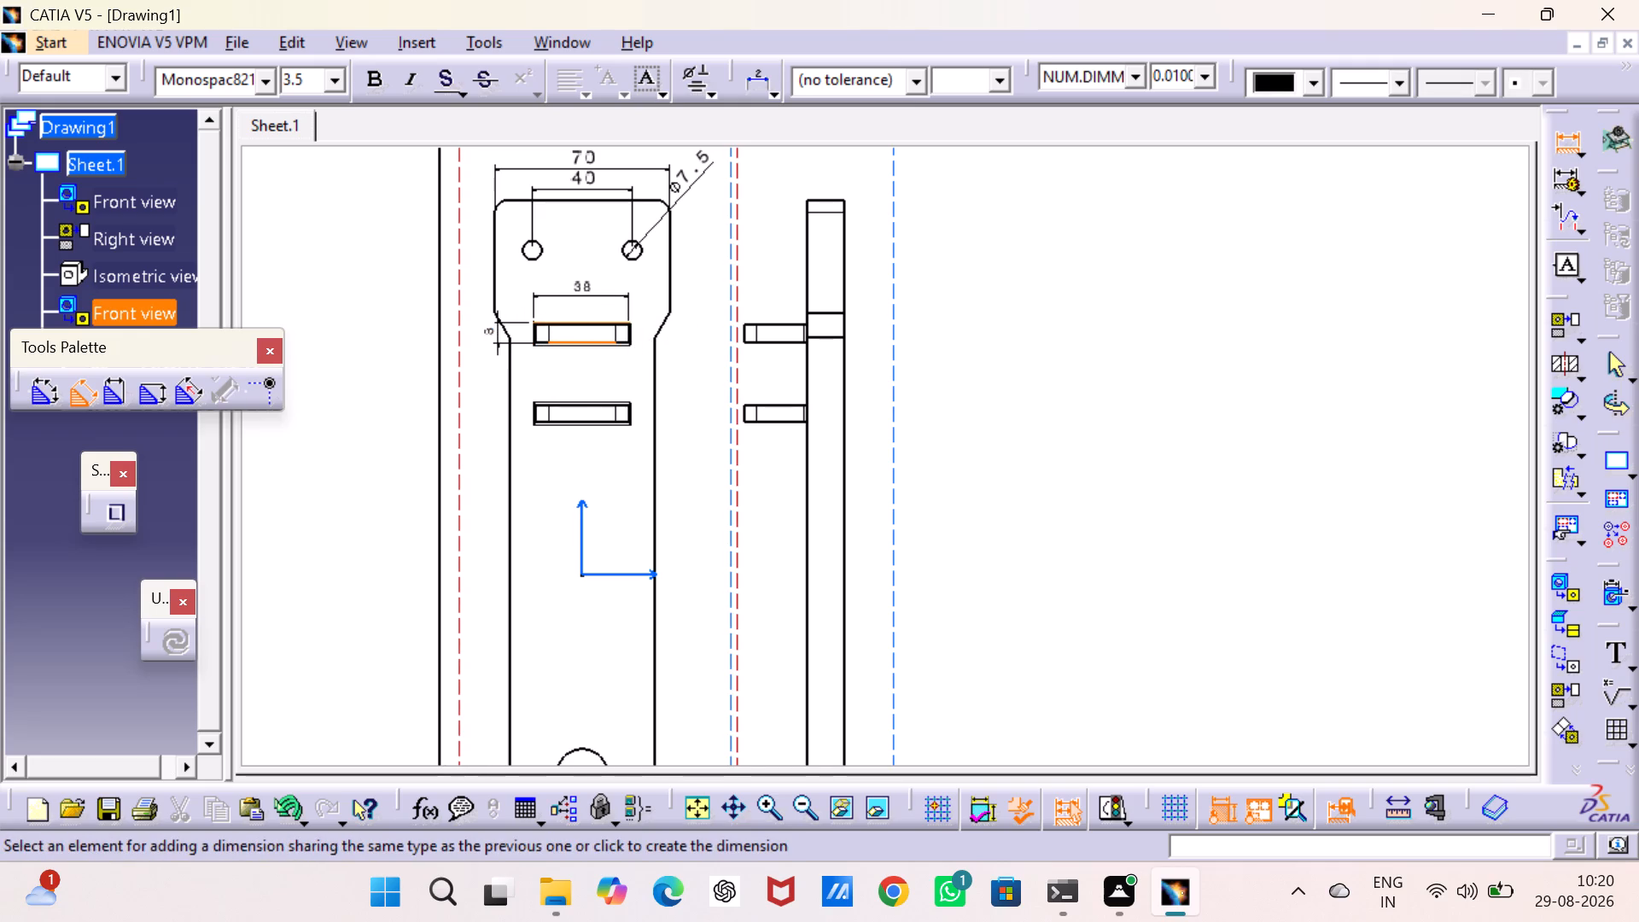
click(485, 341)
Dimension the upper lug's straight lower edge and its full projection from the plate in the right view, stacked below the lug.
click(775, 343)
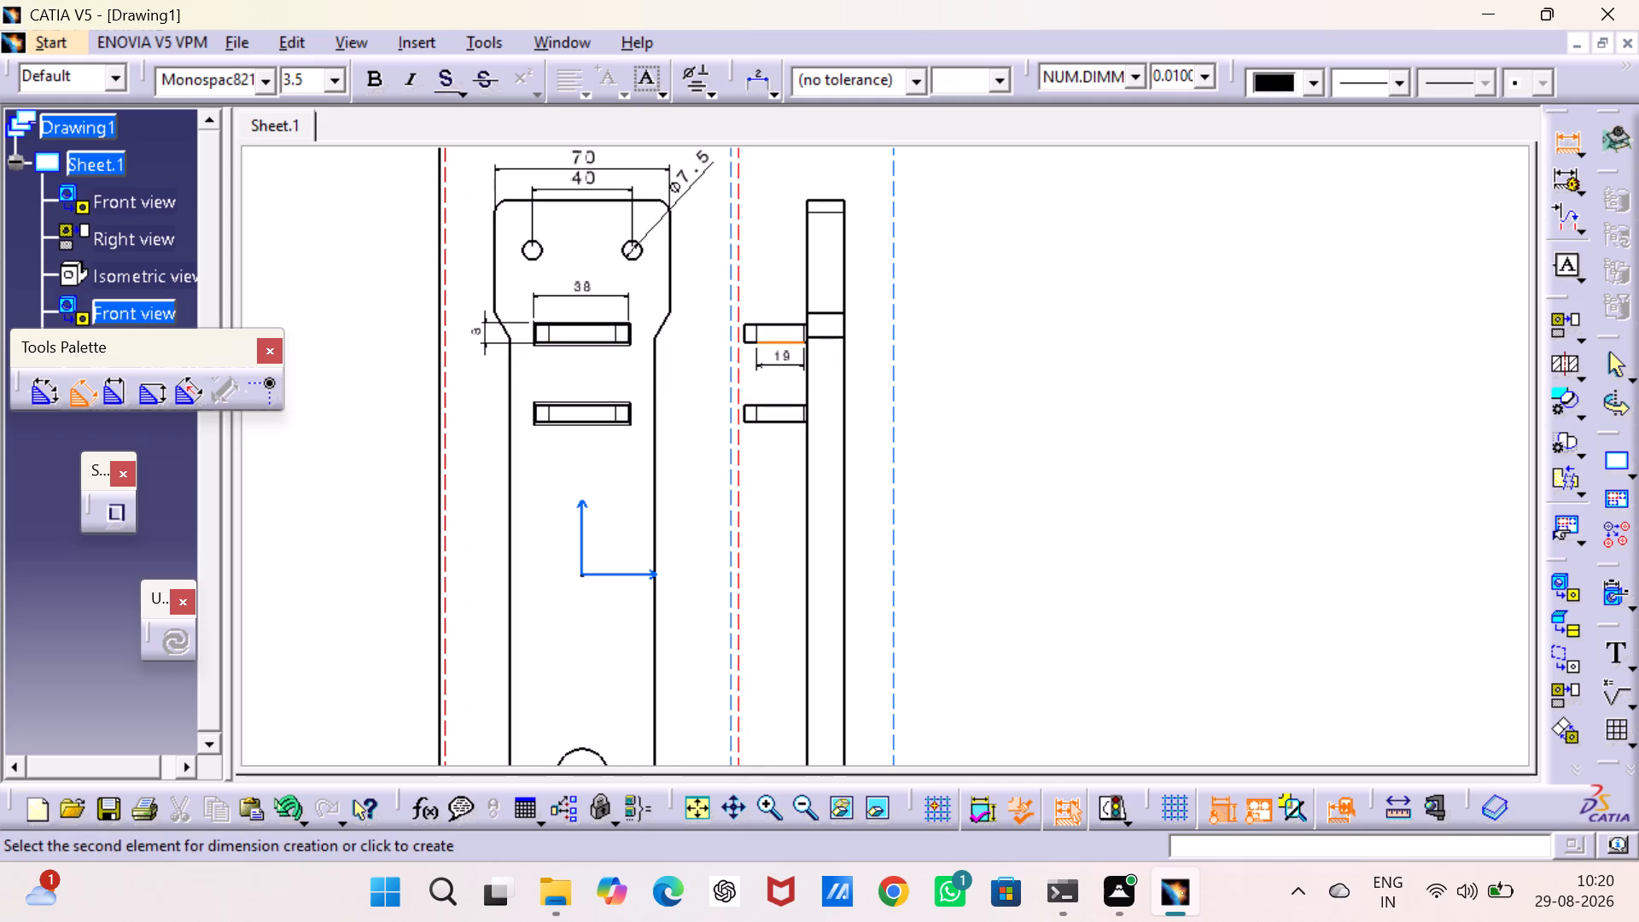
click(770, 363)
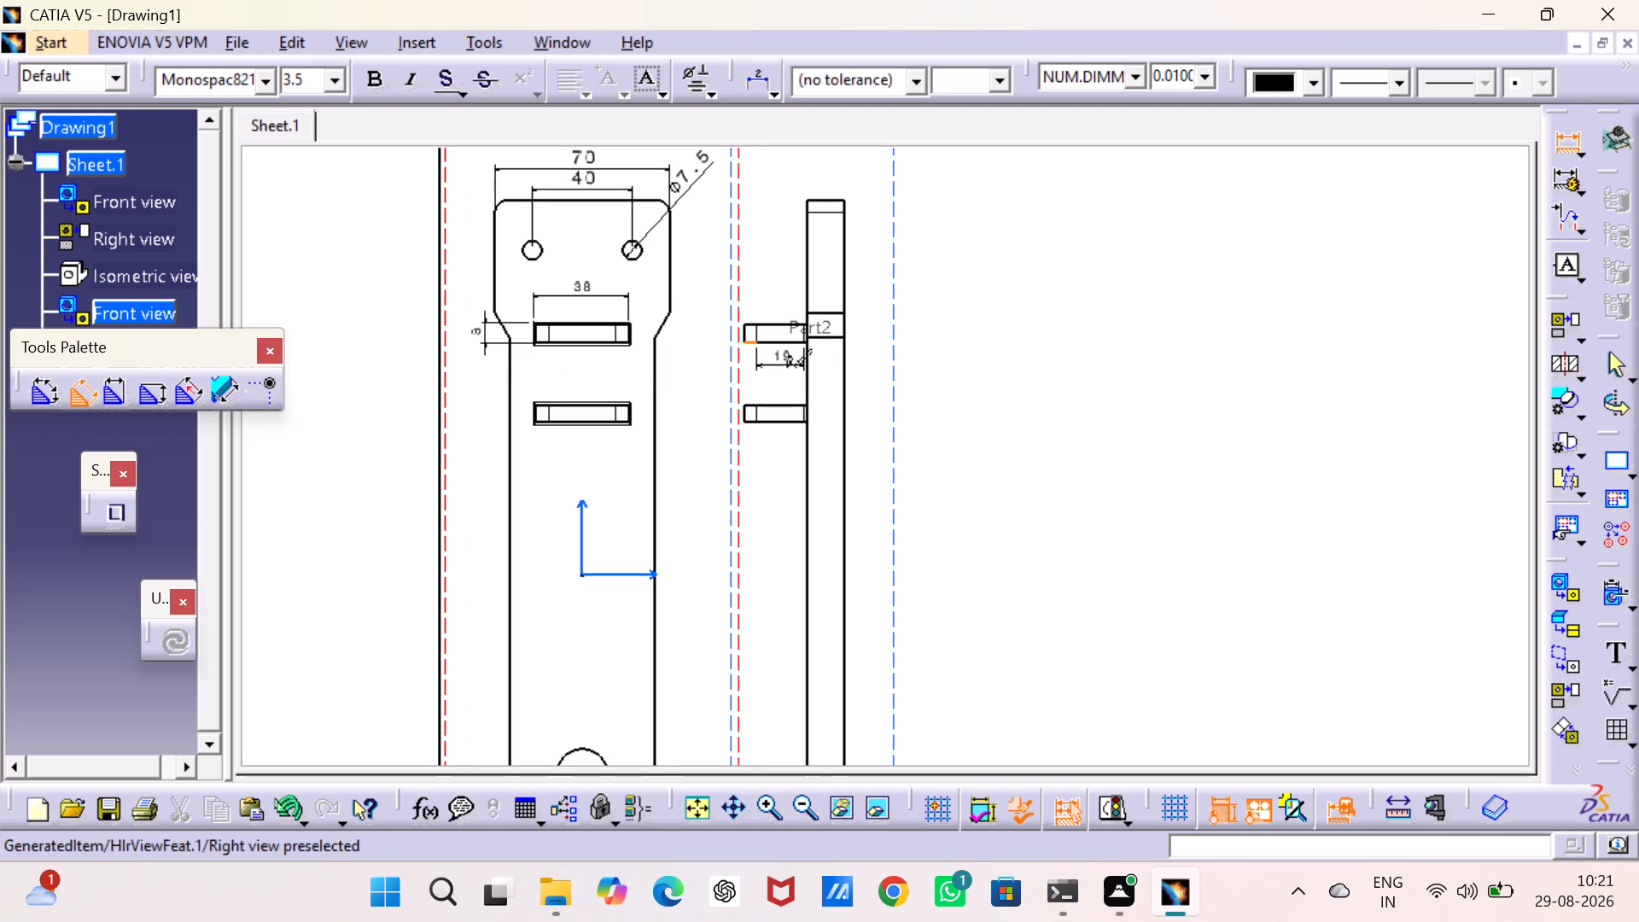
click(746, 334)
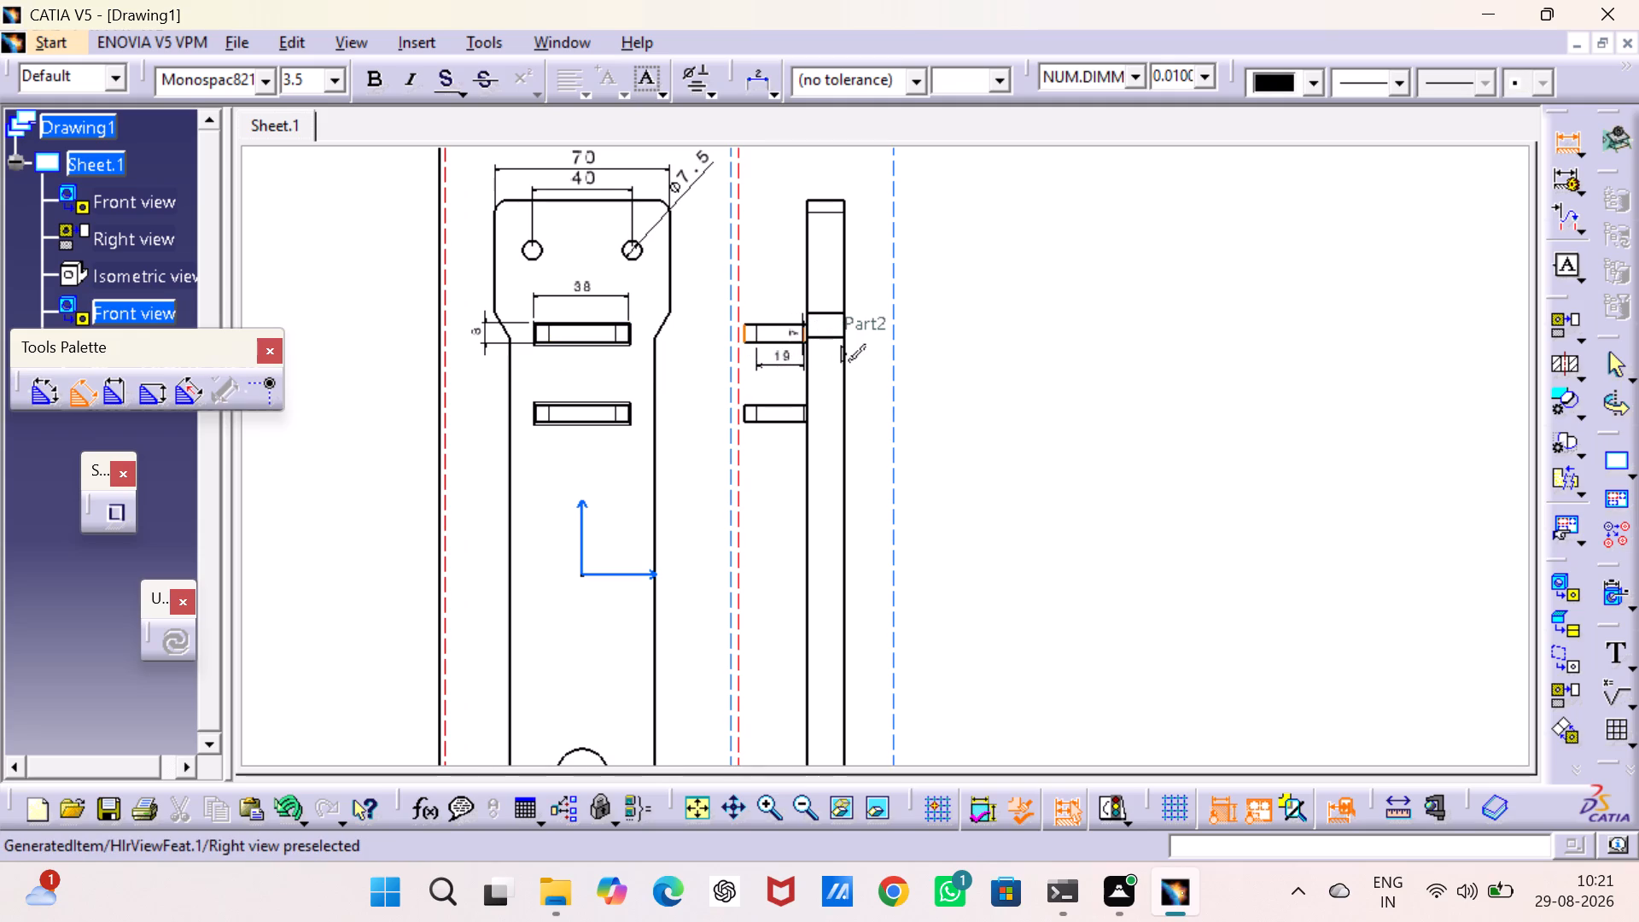
click(806, 331)
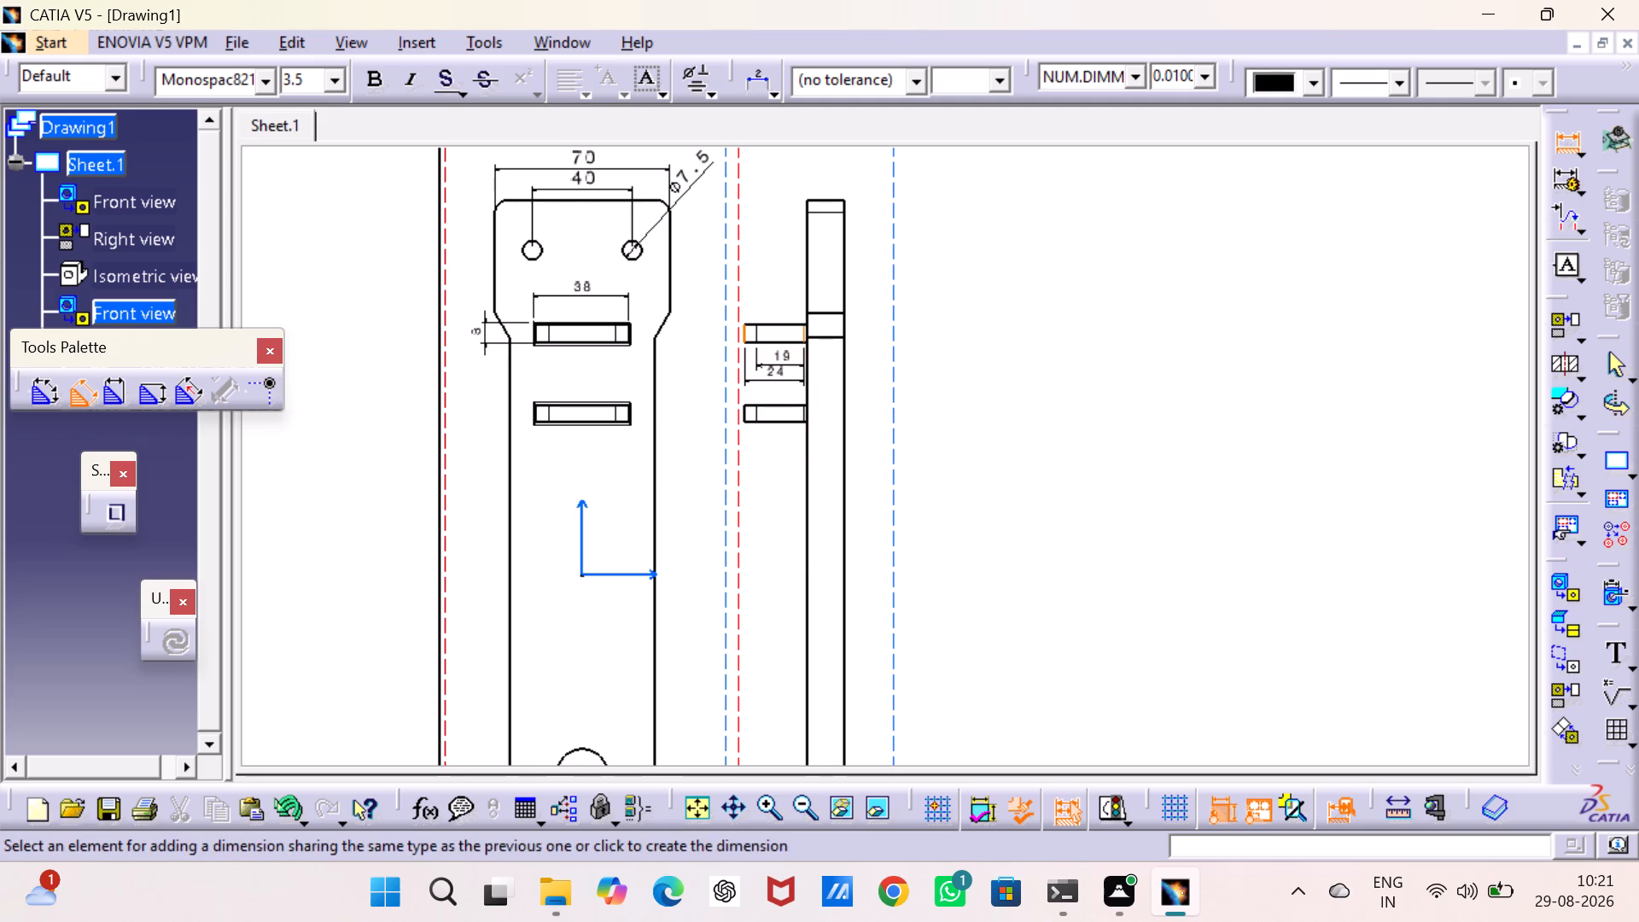
click(781, 389)
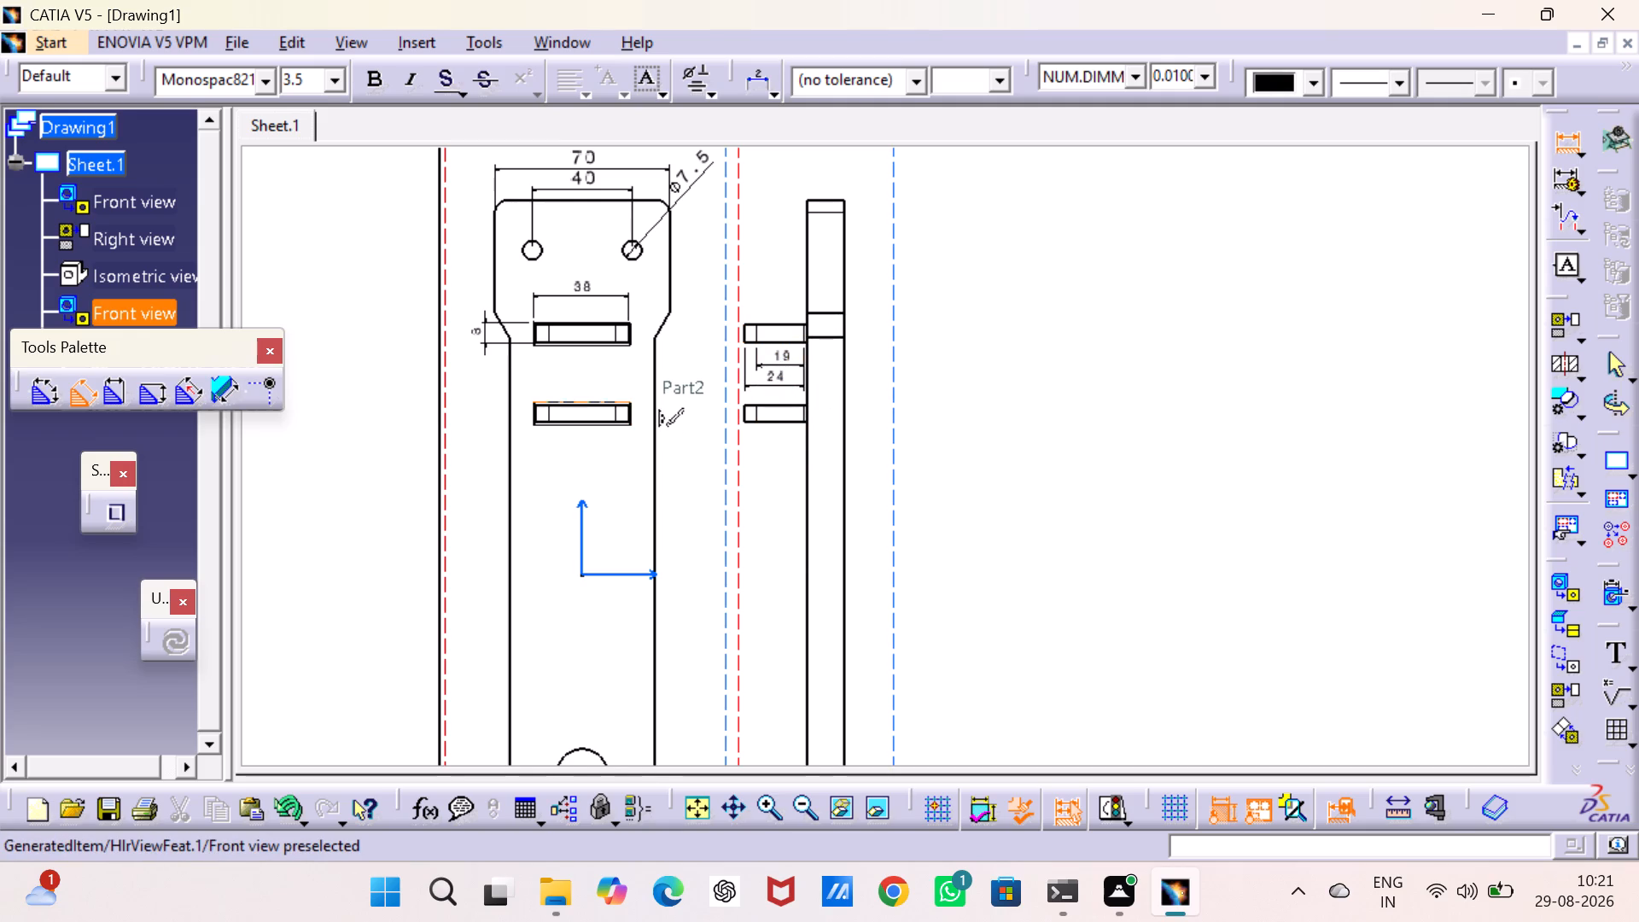
Dimension the diameter of the large central hole in the base's front view, placed outside the plate's right edge.
middle_drag(686, 358, 697, 222)
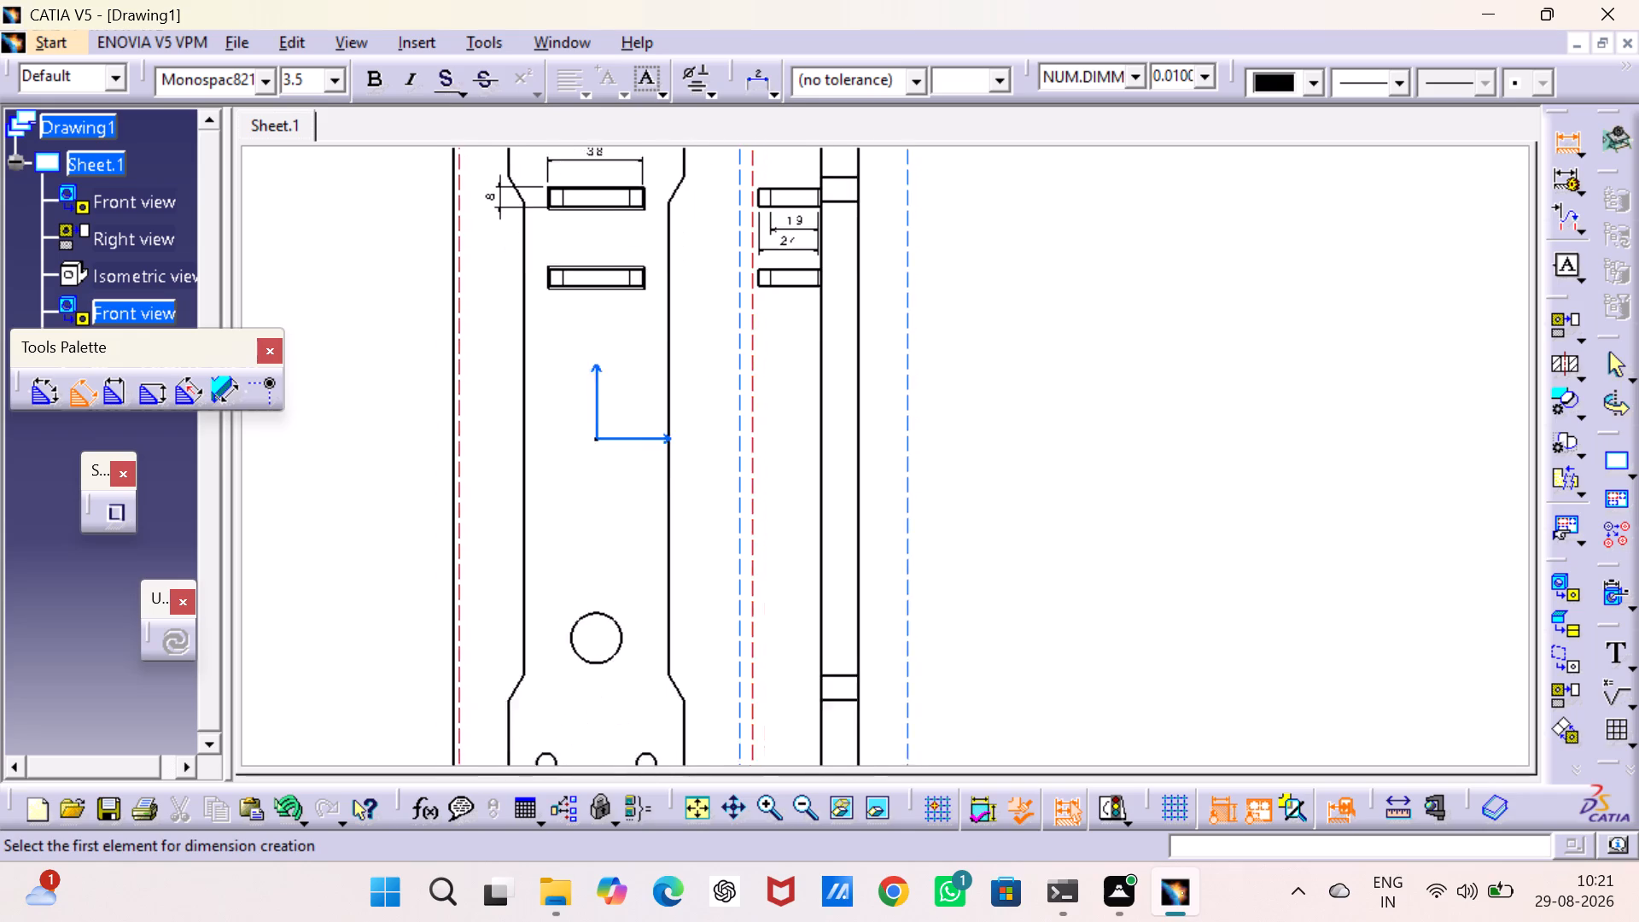
middle_drag(697, 222, 705, 225)
click(628, 647)
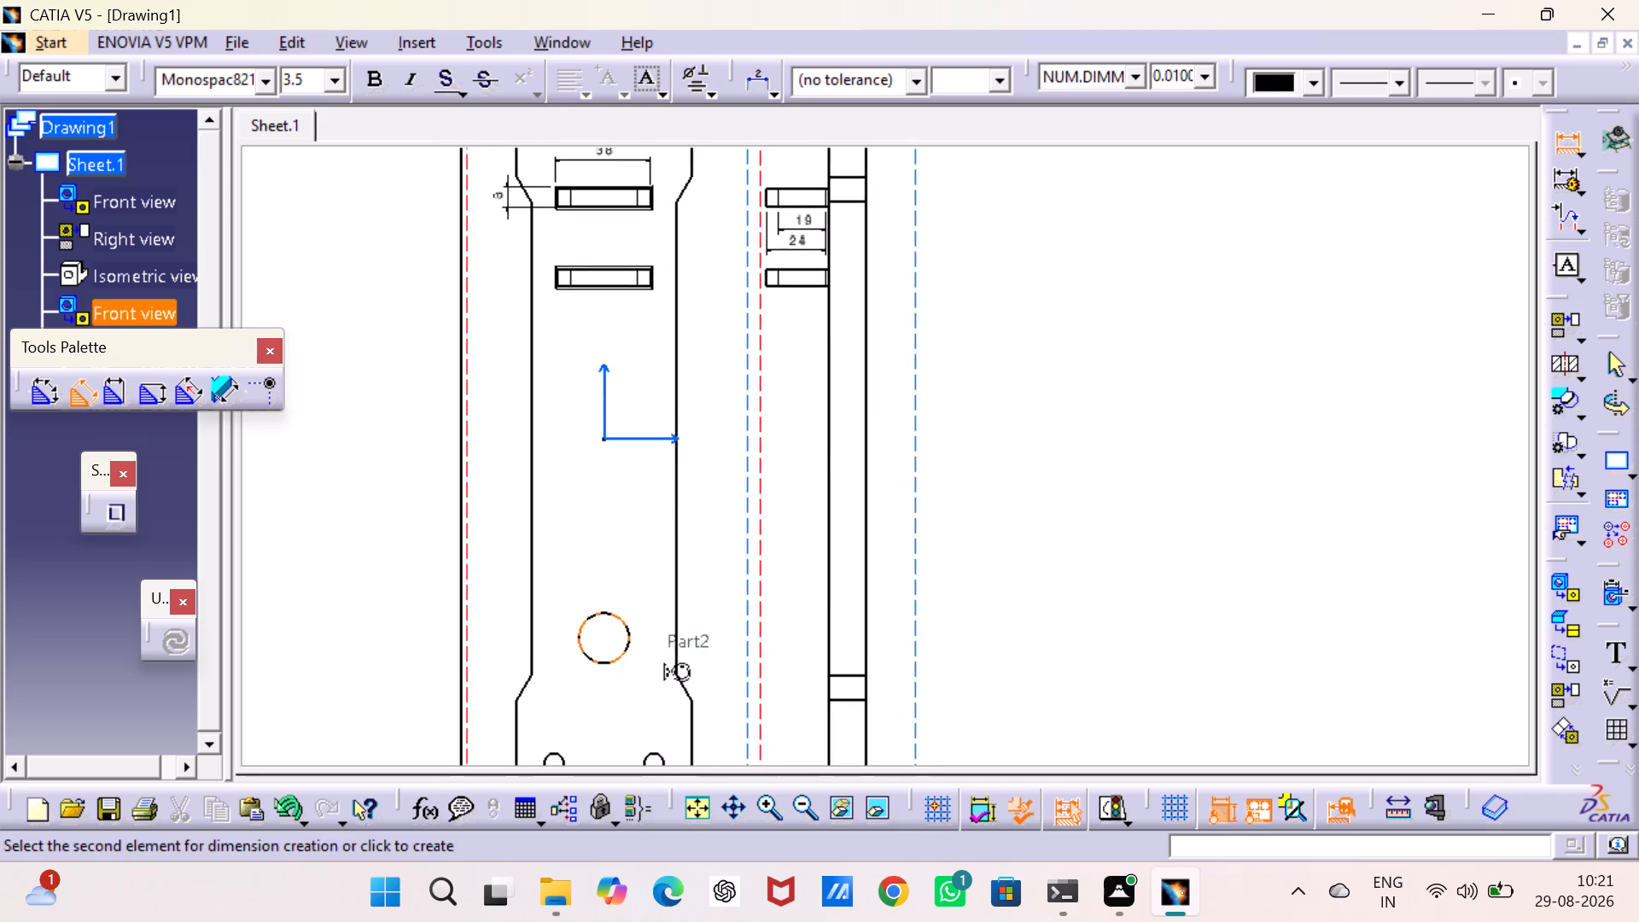
click(708, 586)
Dimension the angle between the plate's right side edge and the upper slanted shoulder edge in the base's front view.
middle_drag(671, 653, 668, 564)
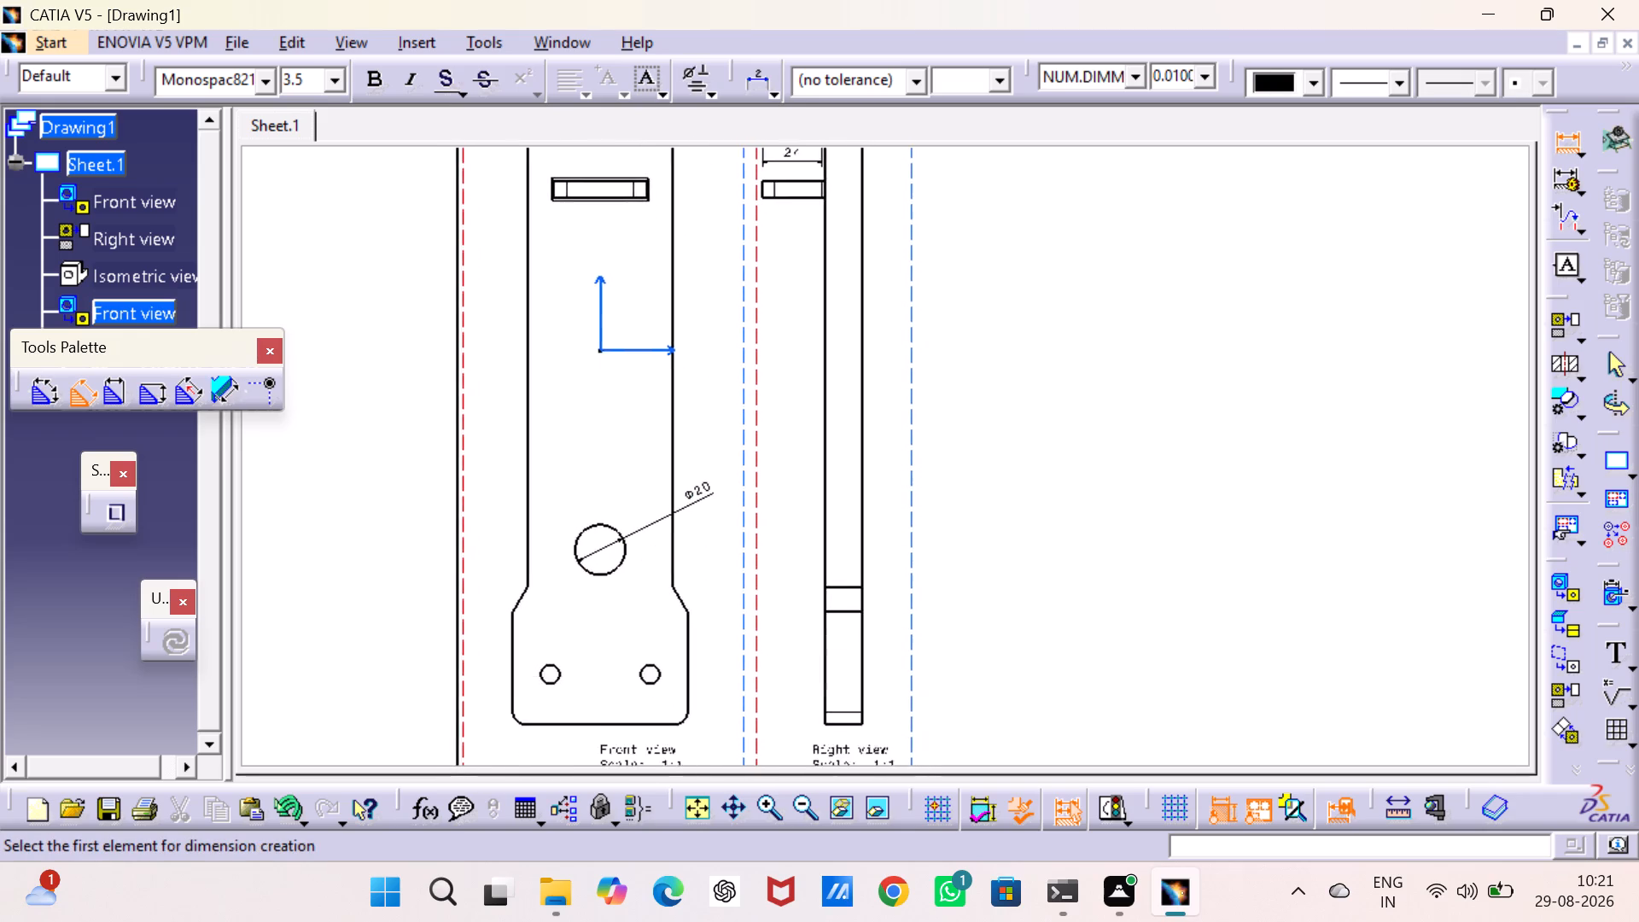
middle_drag(668, 564, 659, 508)
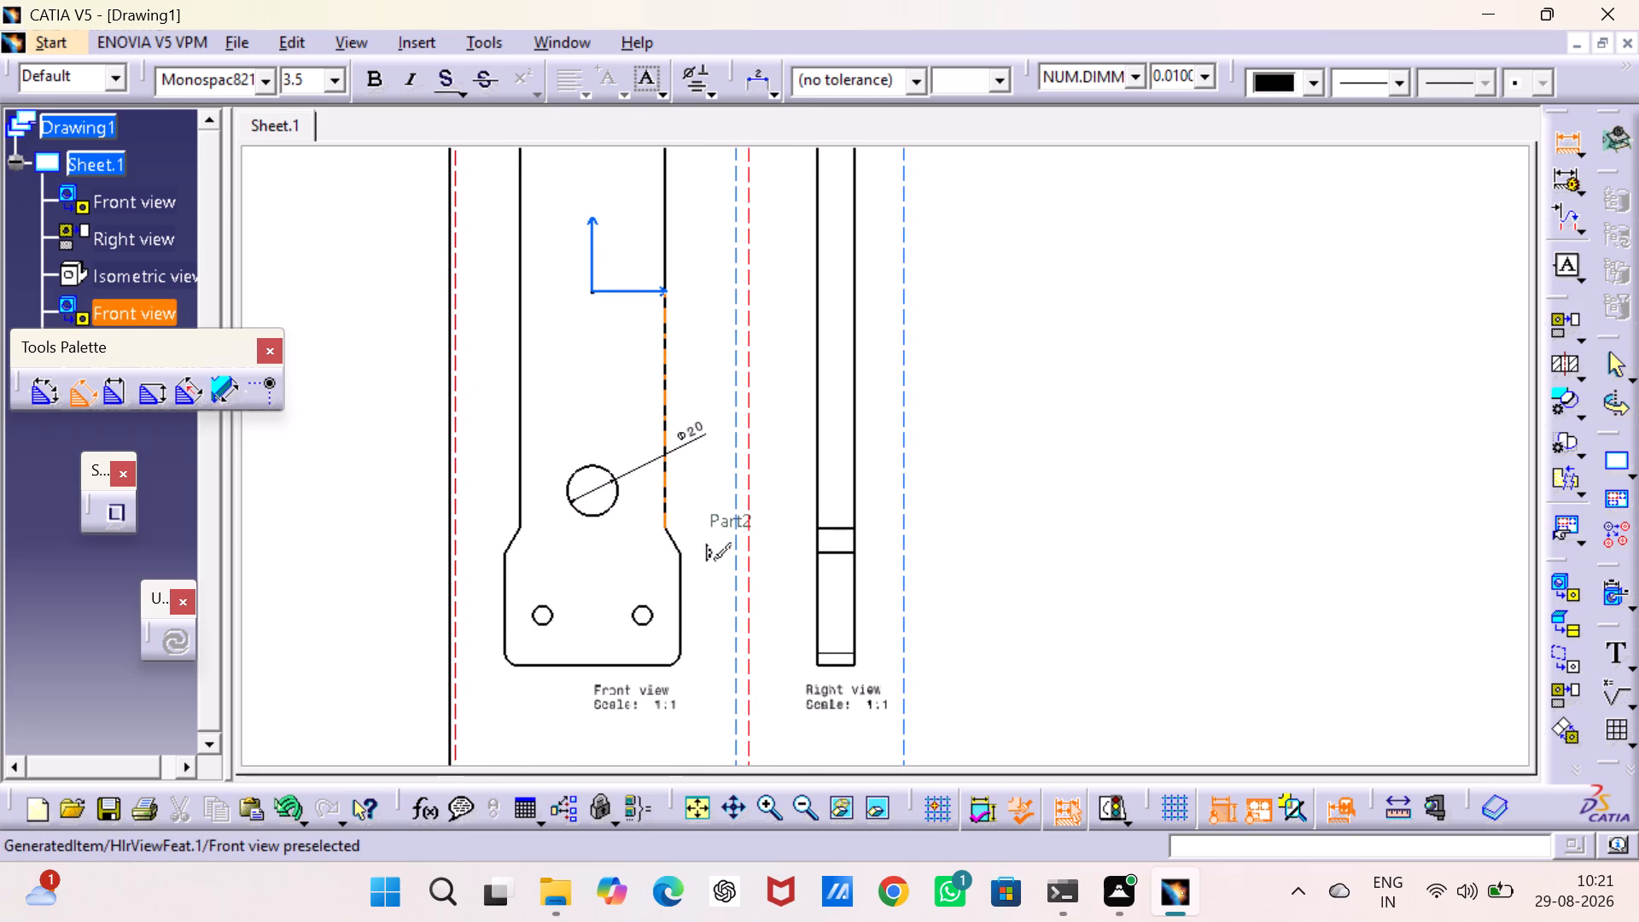
click(662, 525)
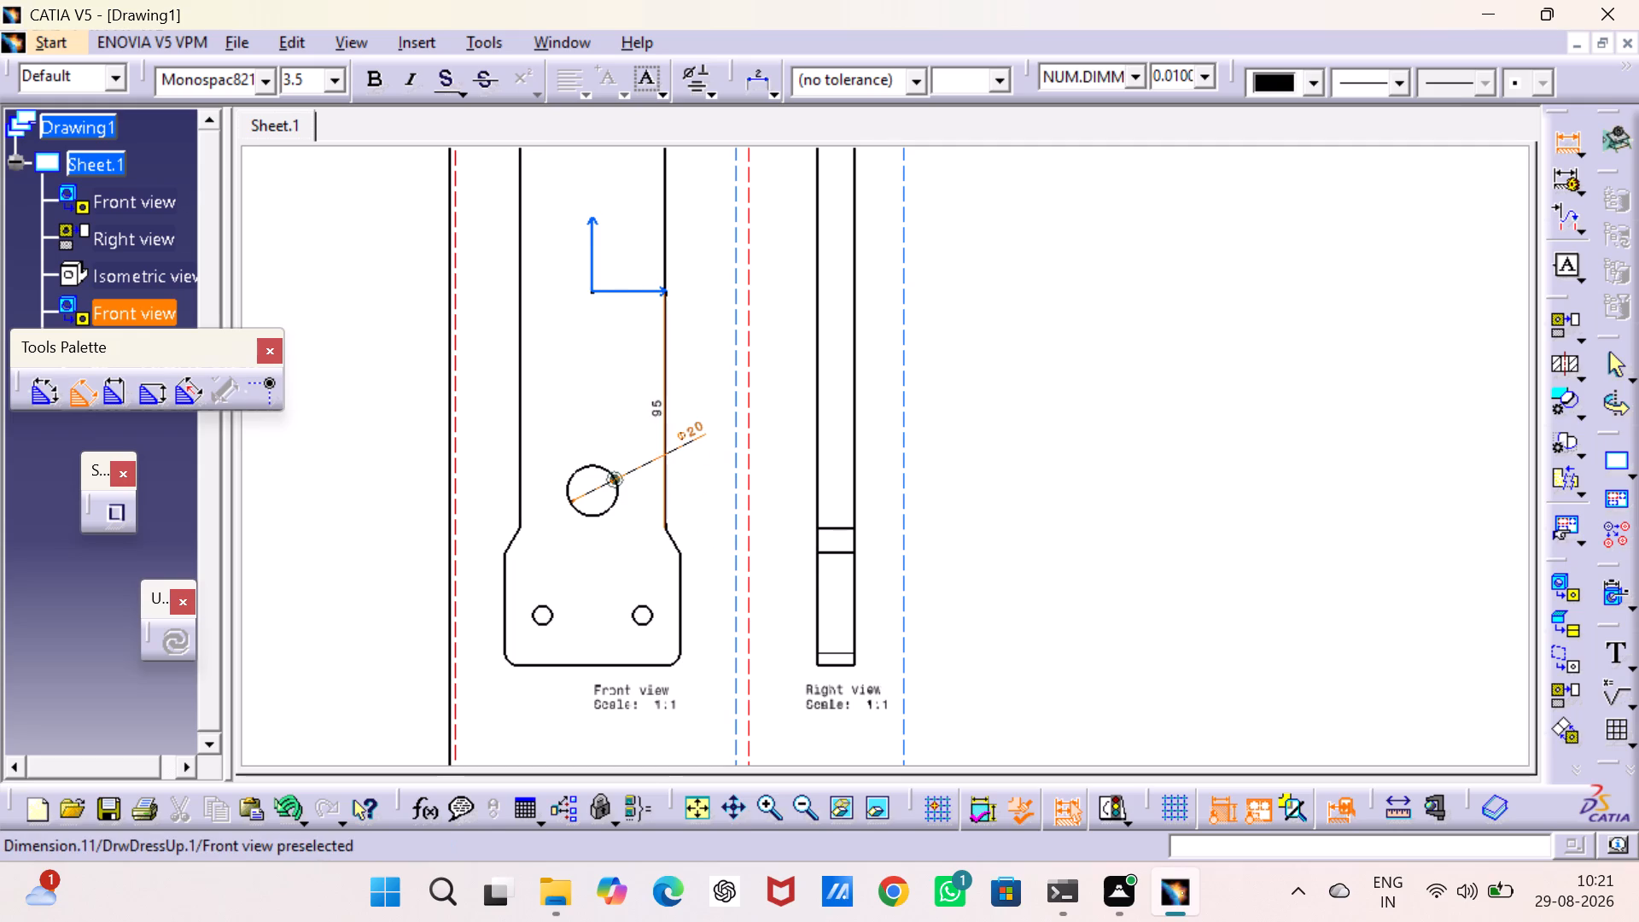
middle_drag(665, 452, 657, 707)
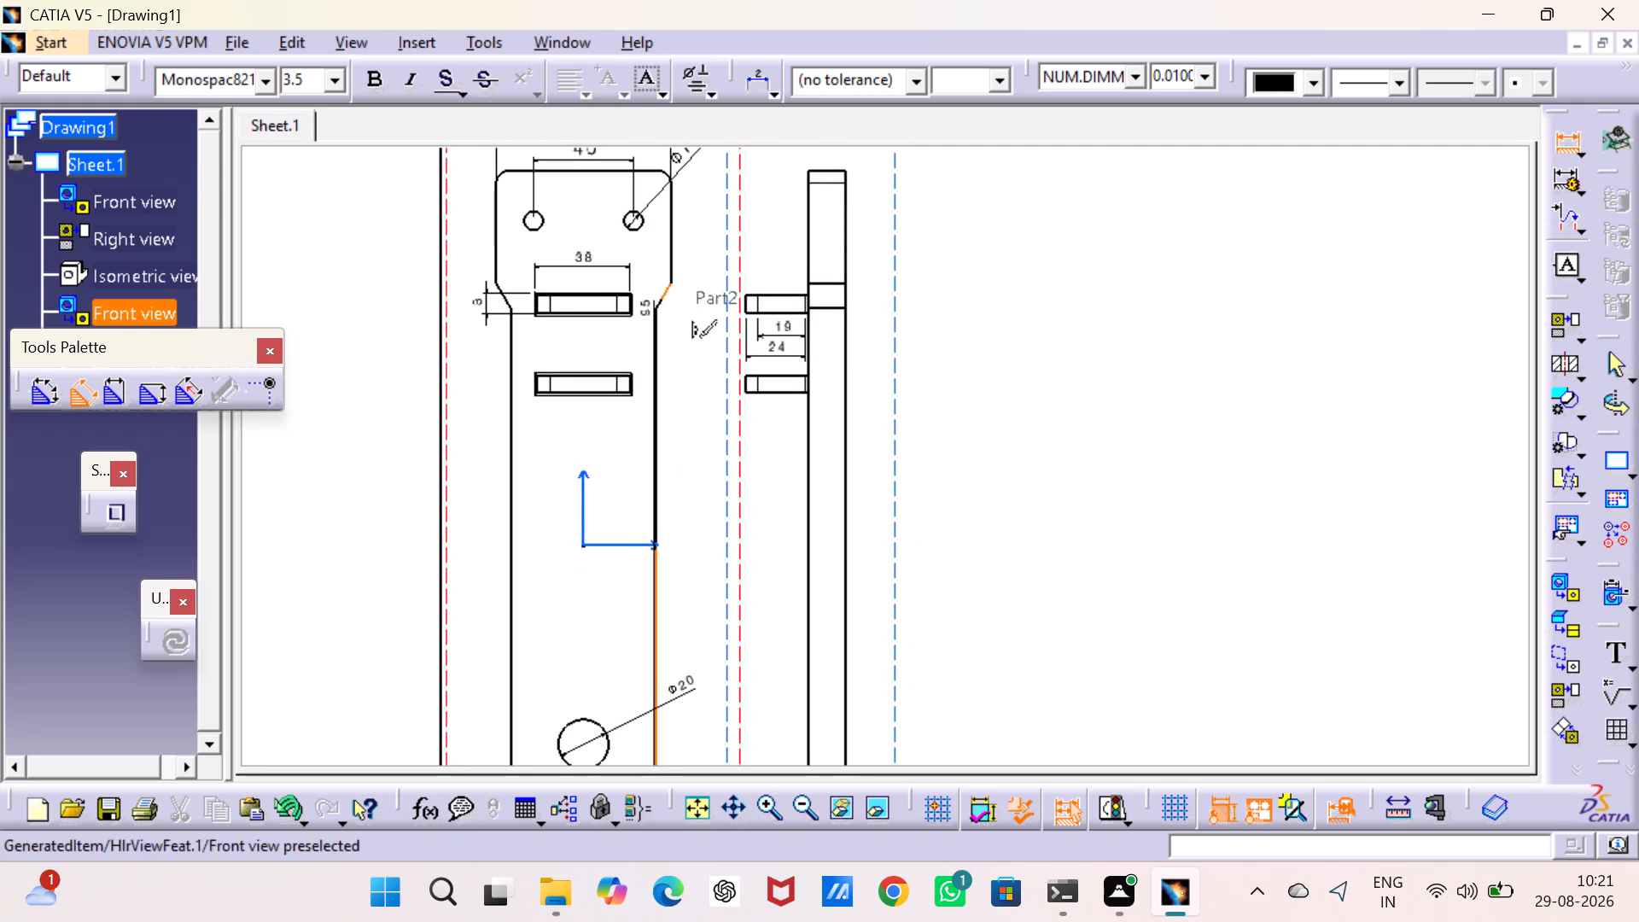
click(654, 309)
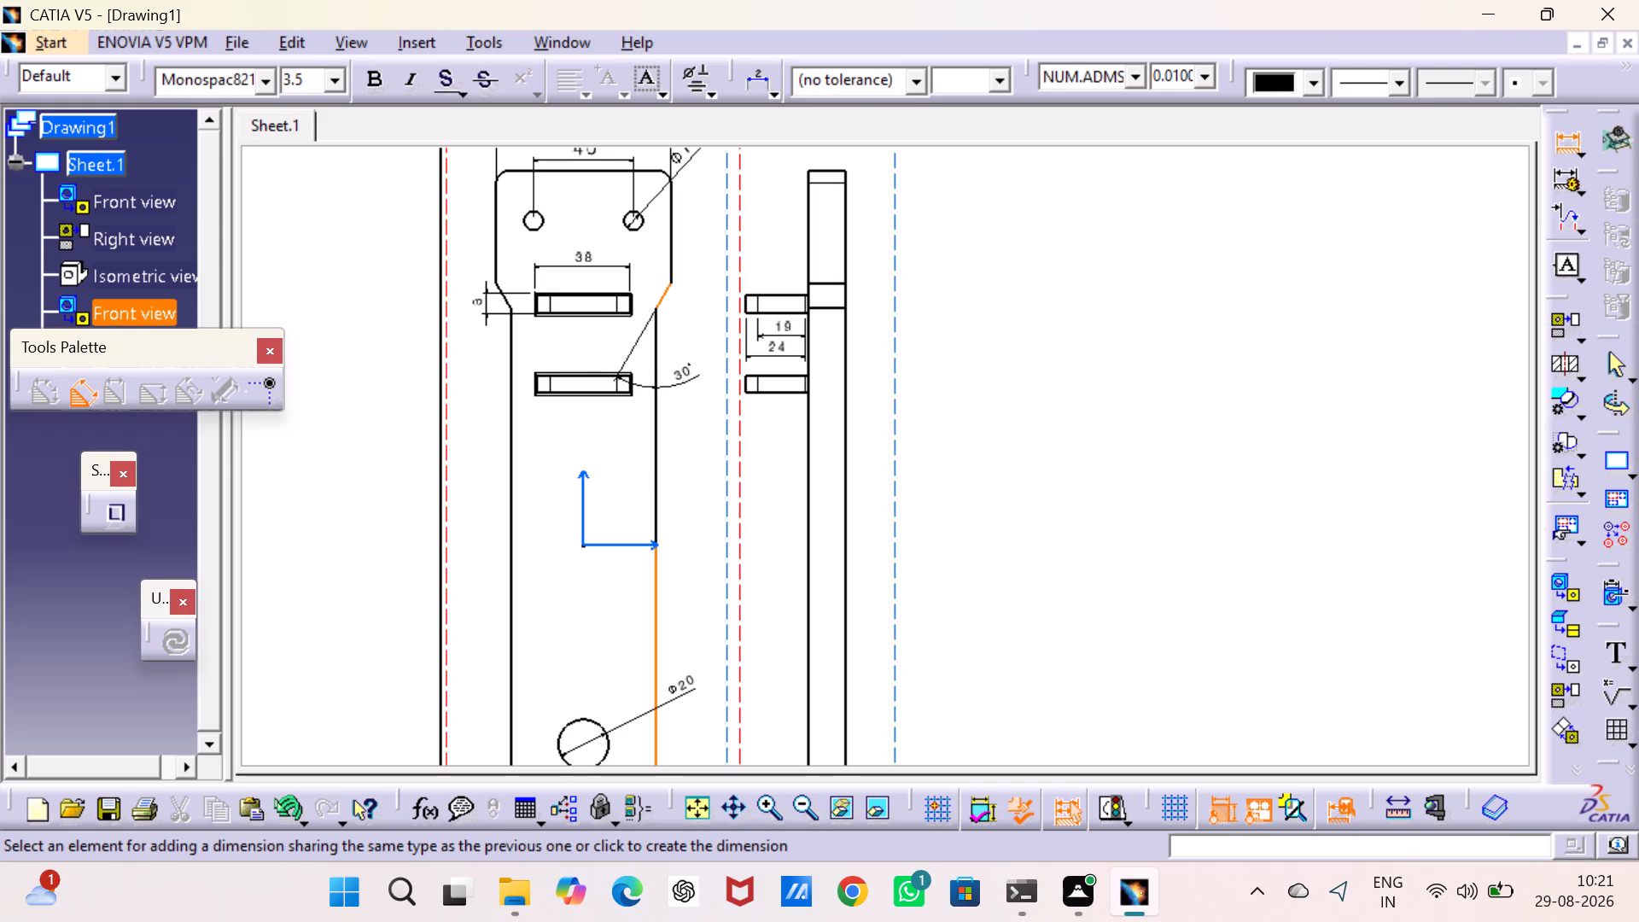
click(670, 356)
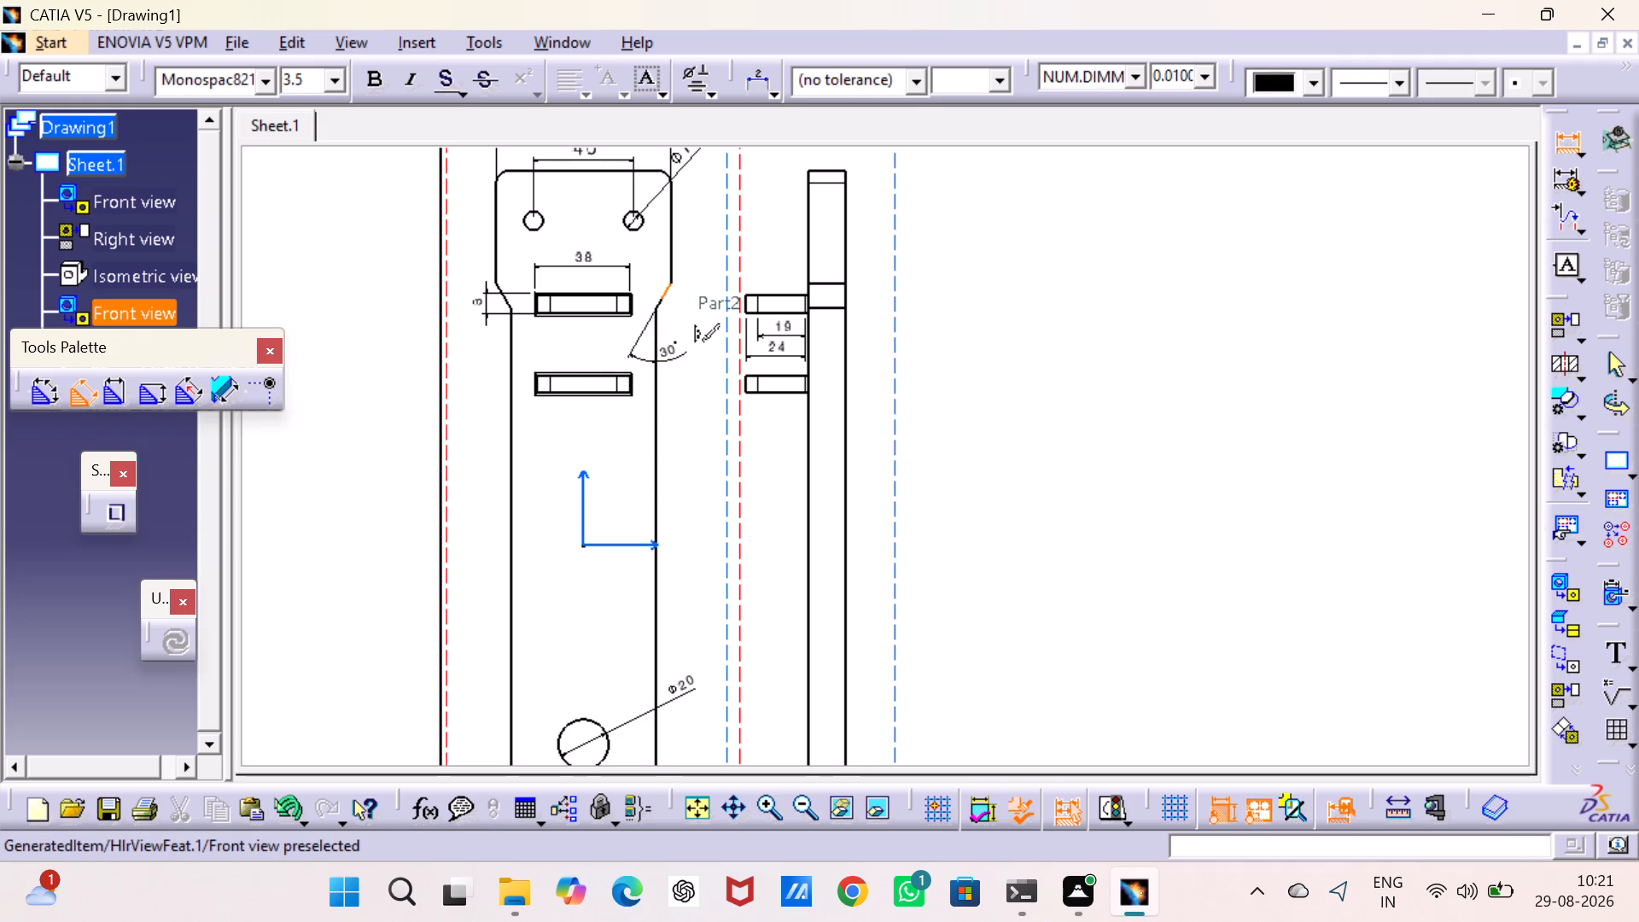
Dimension the upper and lower halves of the narrow section's right side edge in the base's front view, placed outside the plate.
click(654, 312)
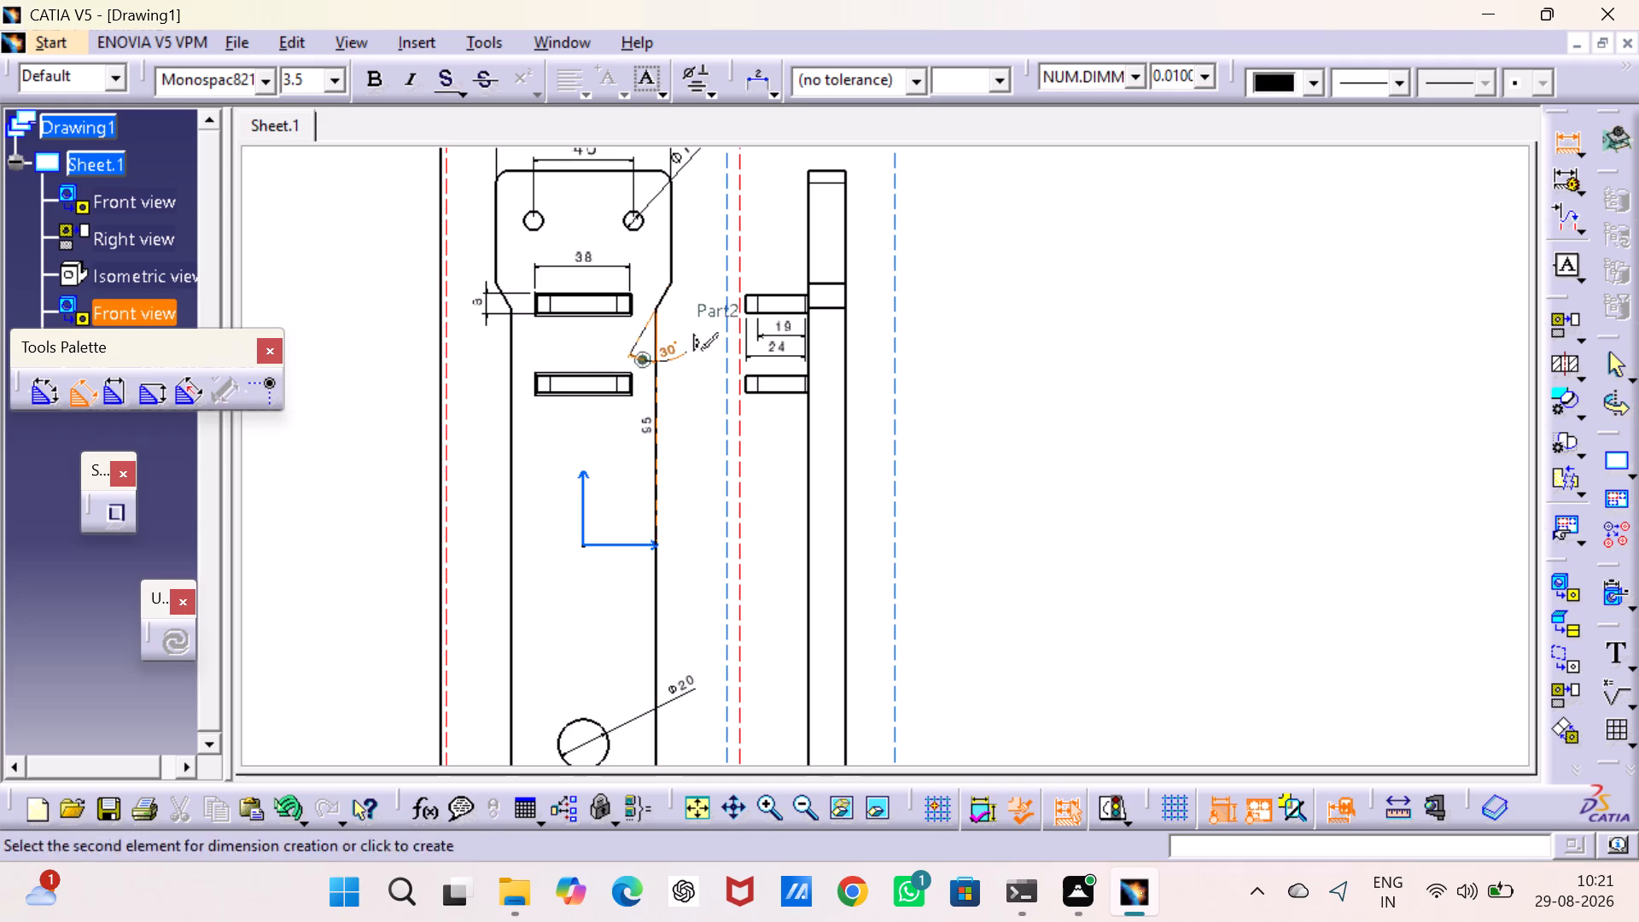
click(703, 464)
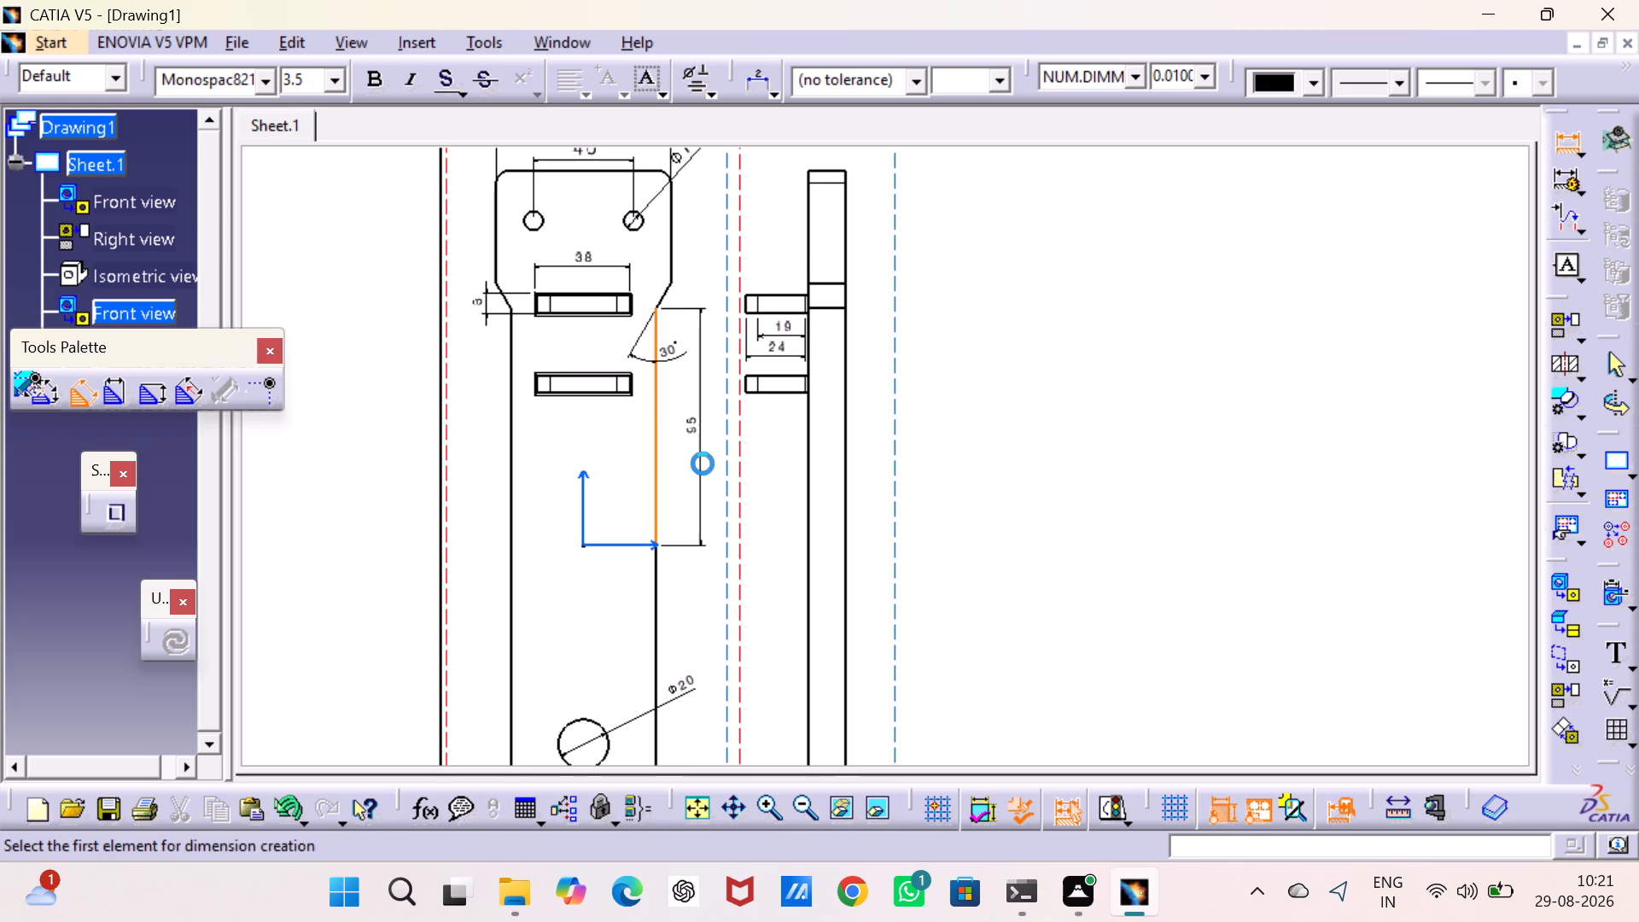
middle_drag(668, 476, 645, 332)
click(630, 479)
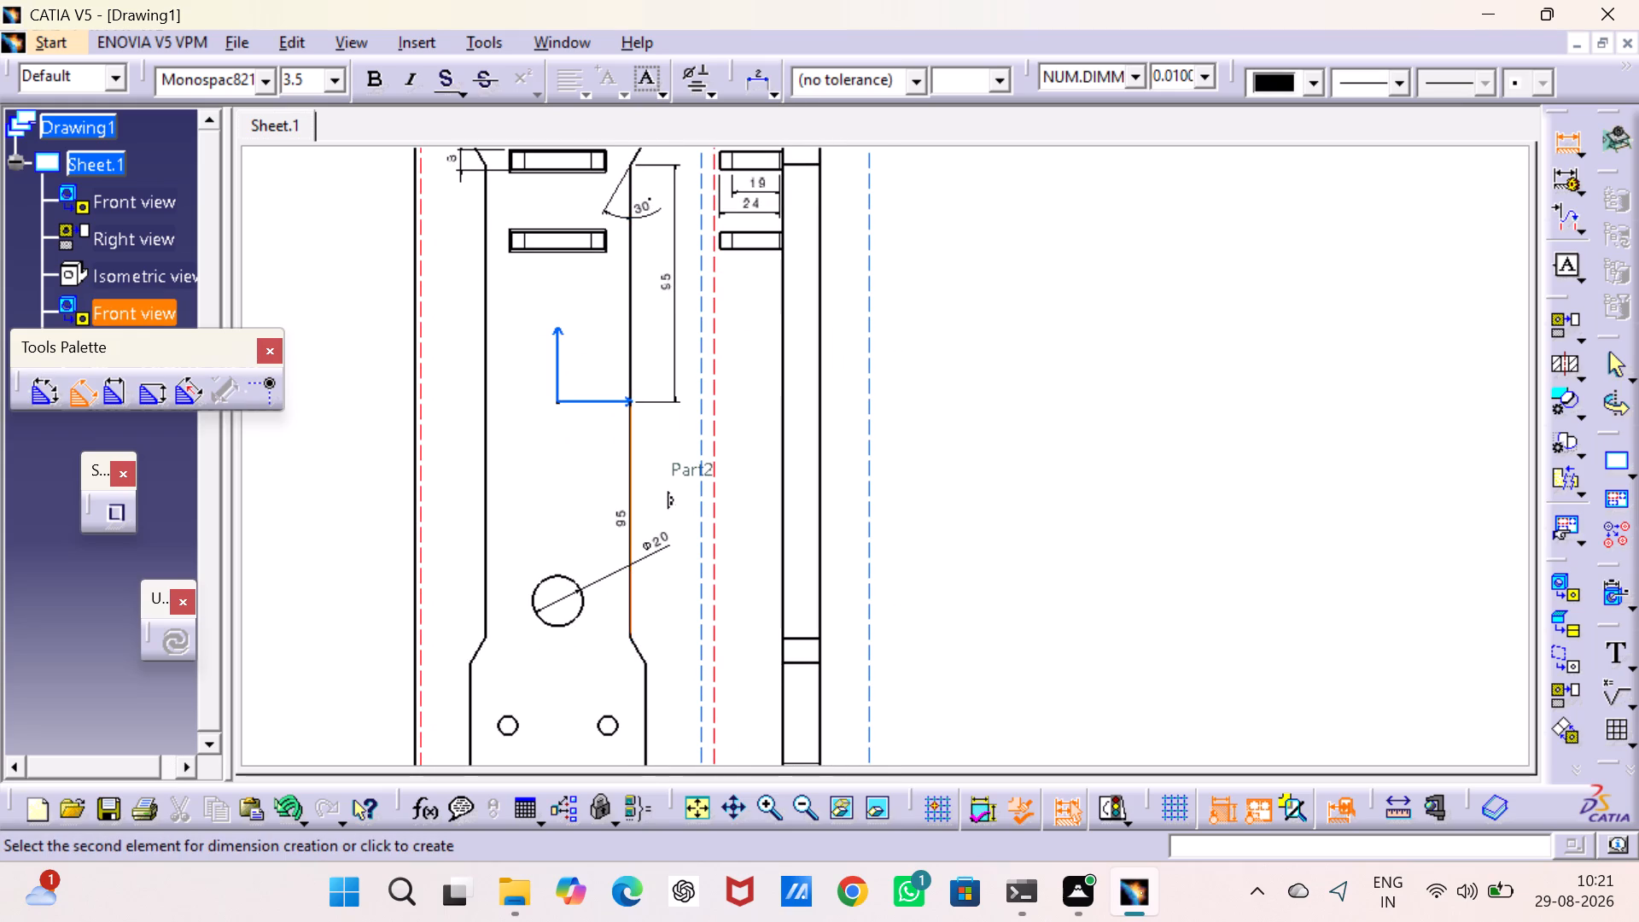
click(680, 478)
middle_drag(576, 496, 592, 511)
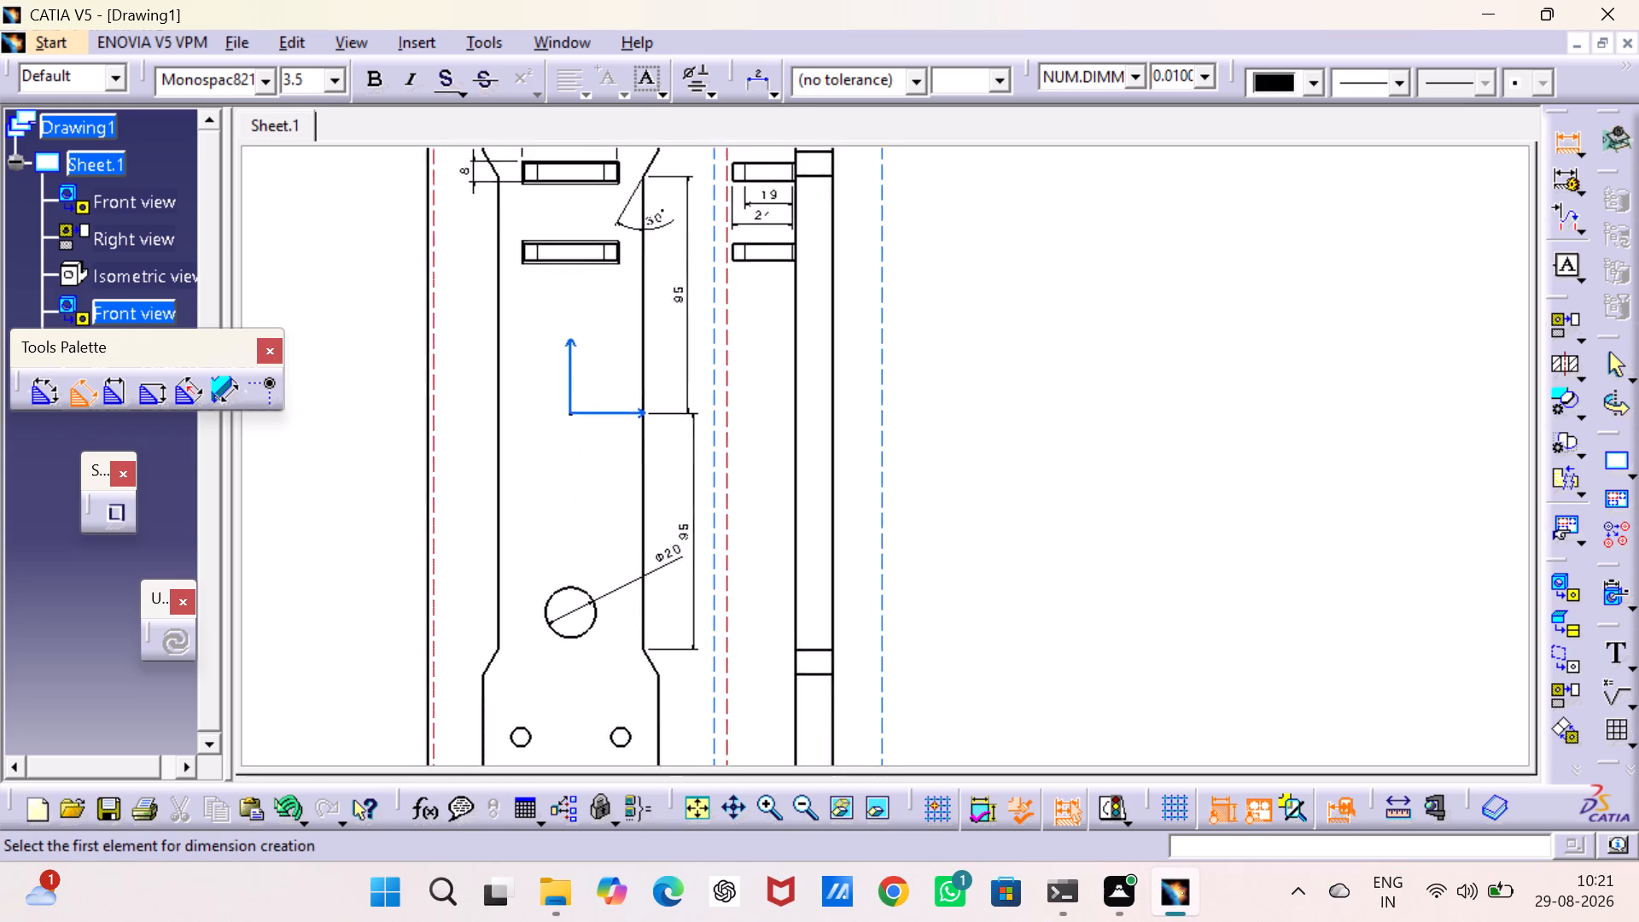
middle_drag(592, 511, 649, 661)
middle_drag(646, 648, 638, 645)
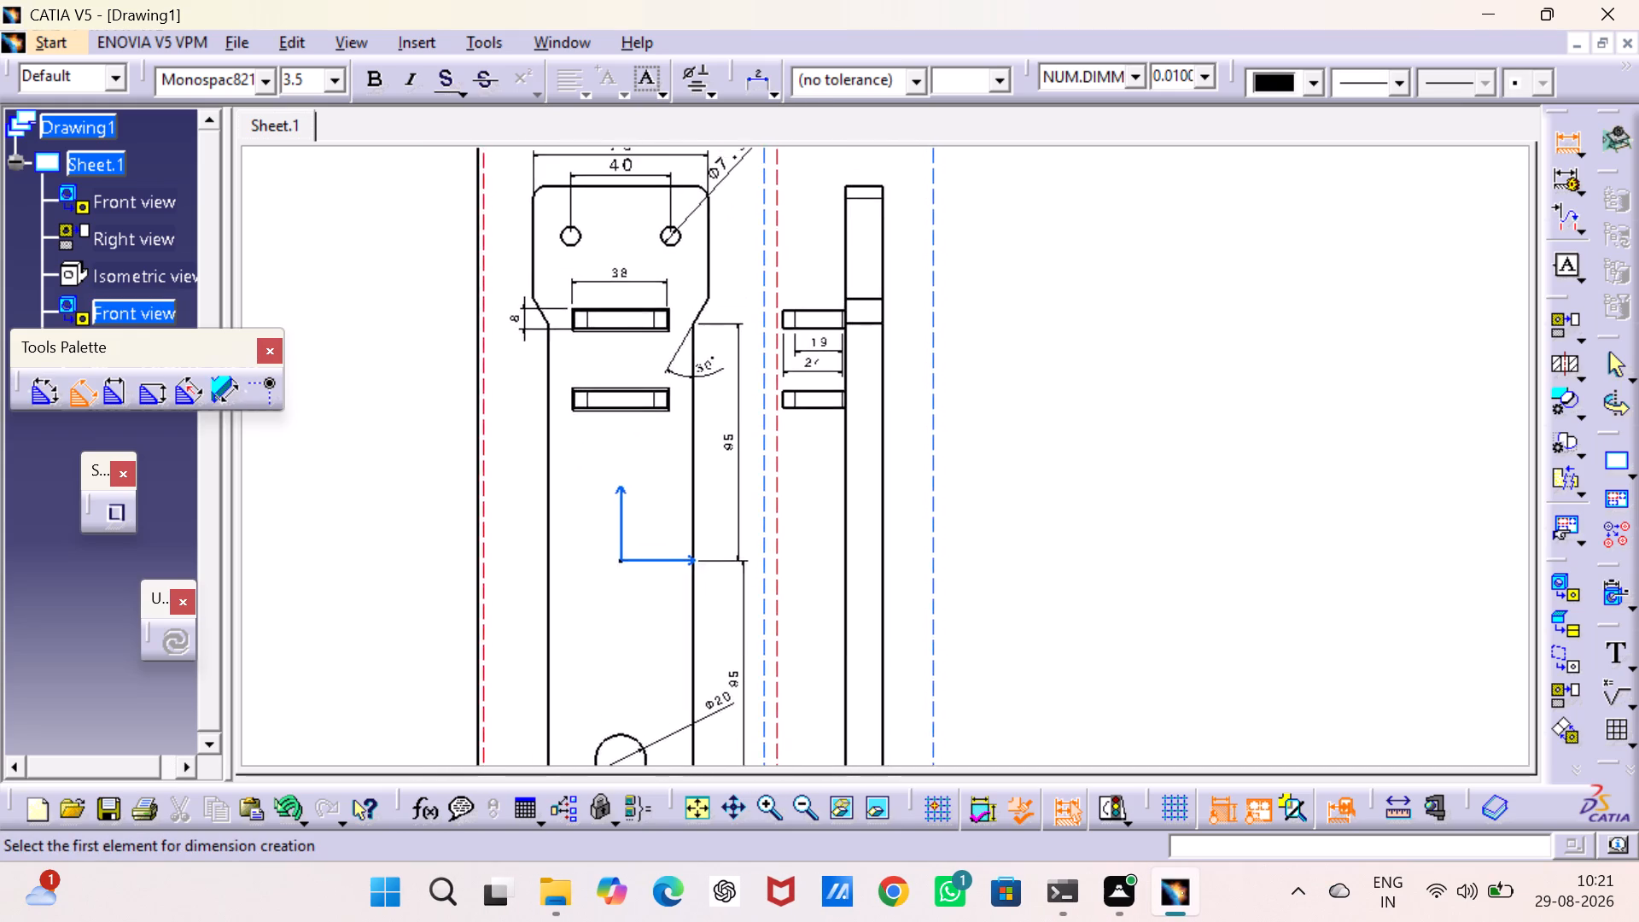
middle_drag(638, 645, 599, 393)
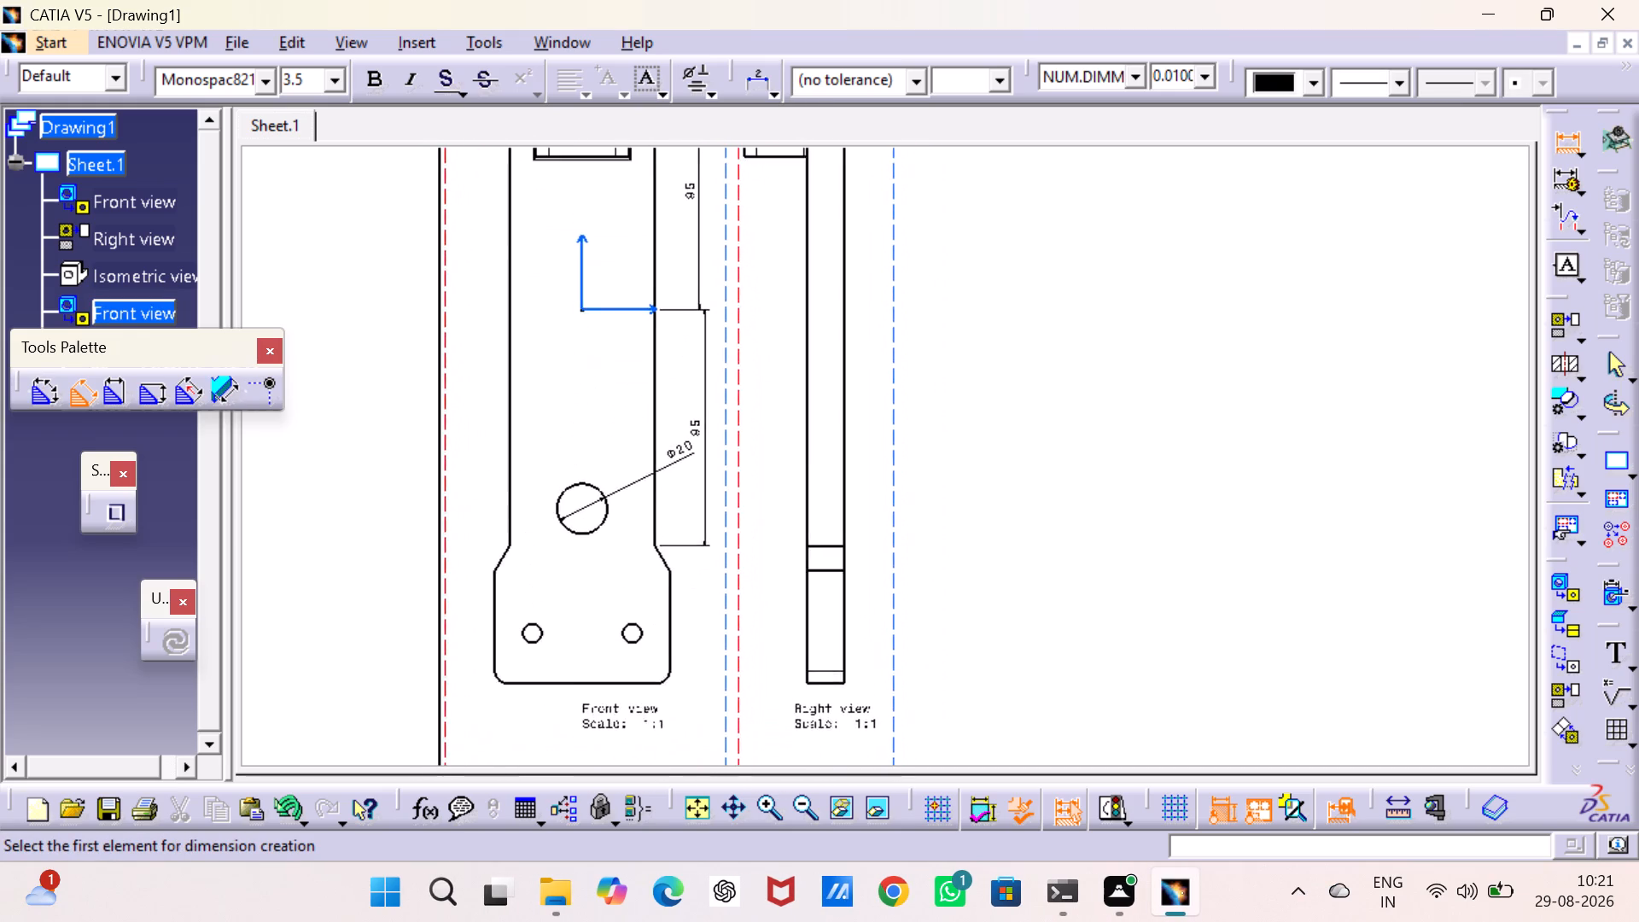
Dimension the lower-left small hole's distances from the plate's left side edge and bottom edge in the base's front view, placed outside the plate.
middle_drag(599, 393, 603, 411)
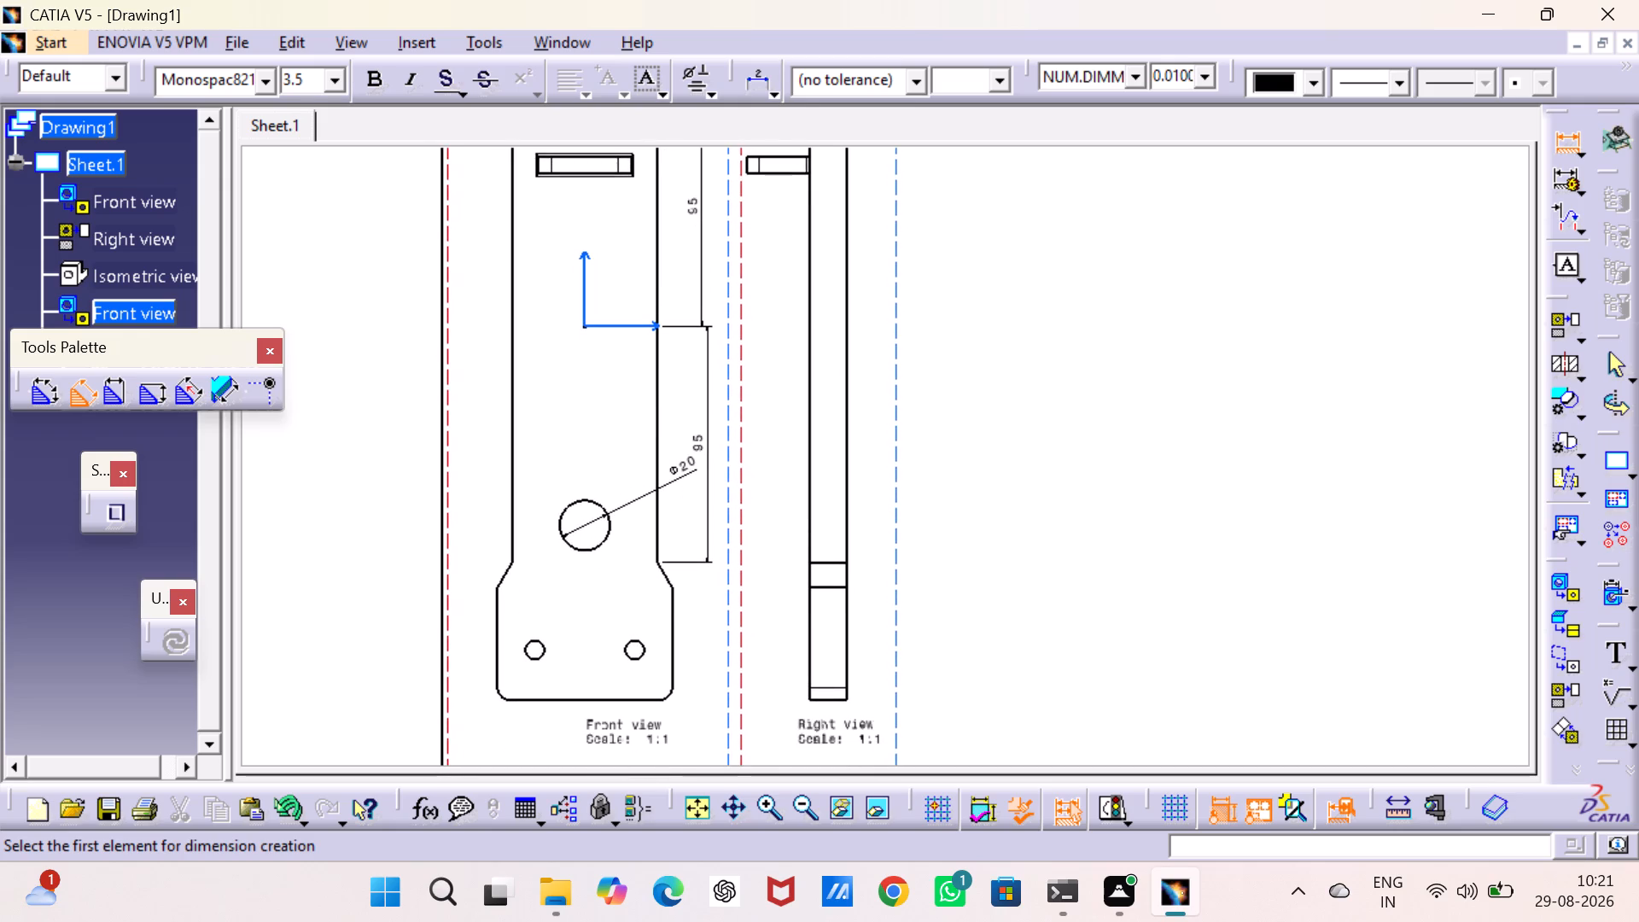
drag(543, 659, 539, 667)
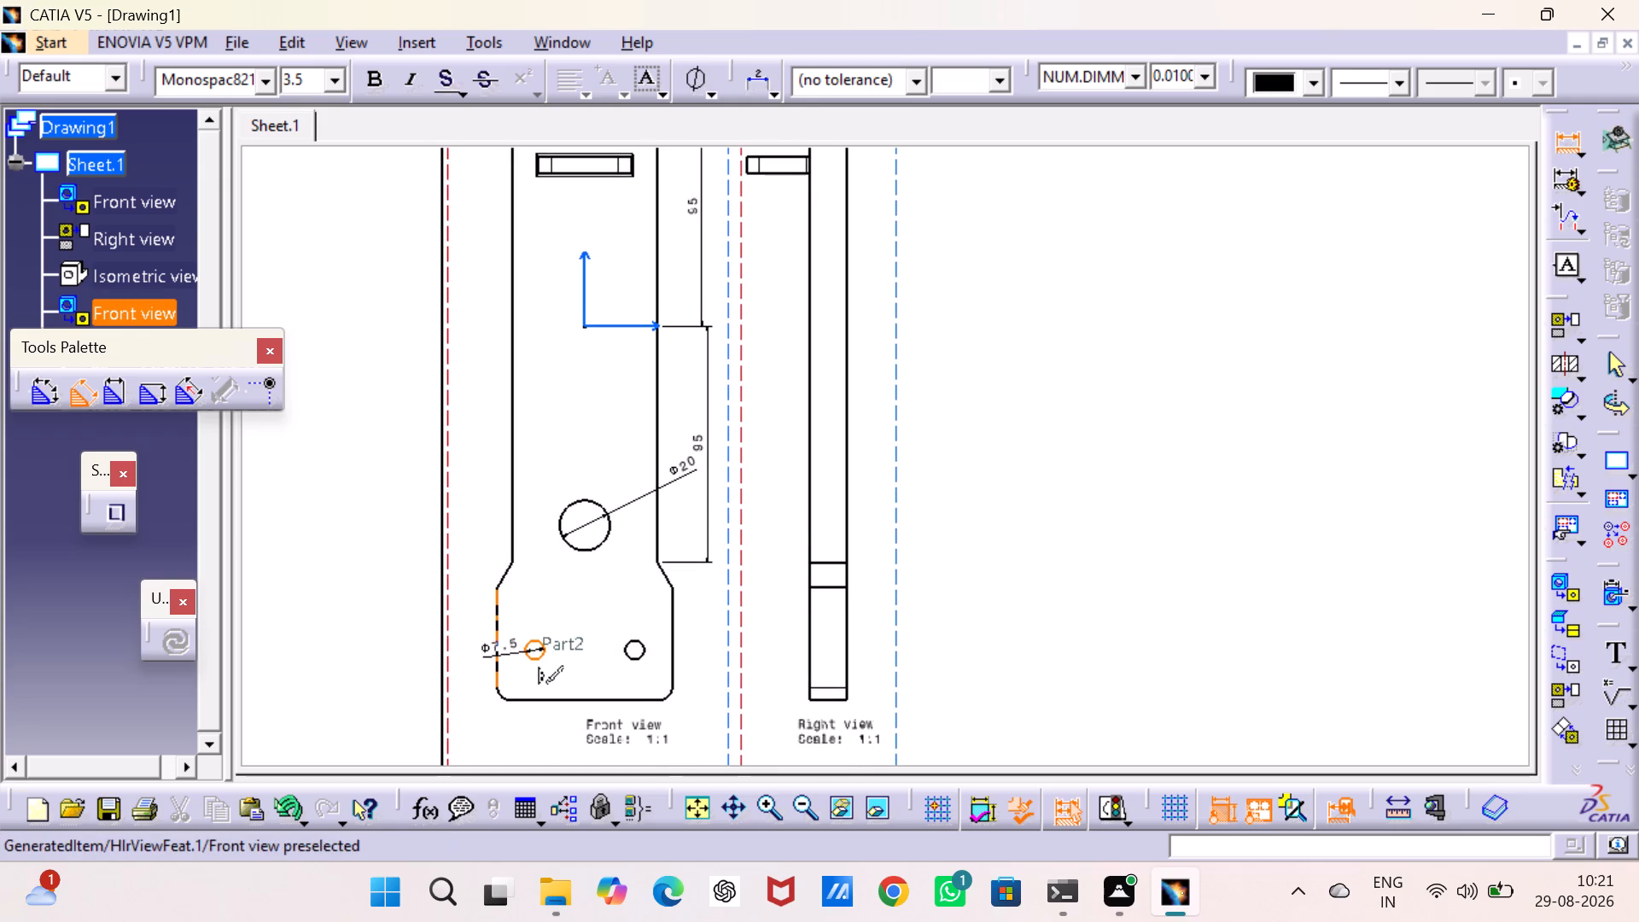
drag(499, 652, 498, 660)
click(481, 714)
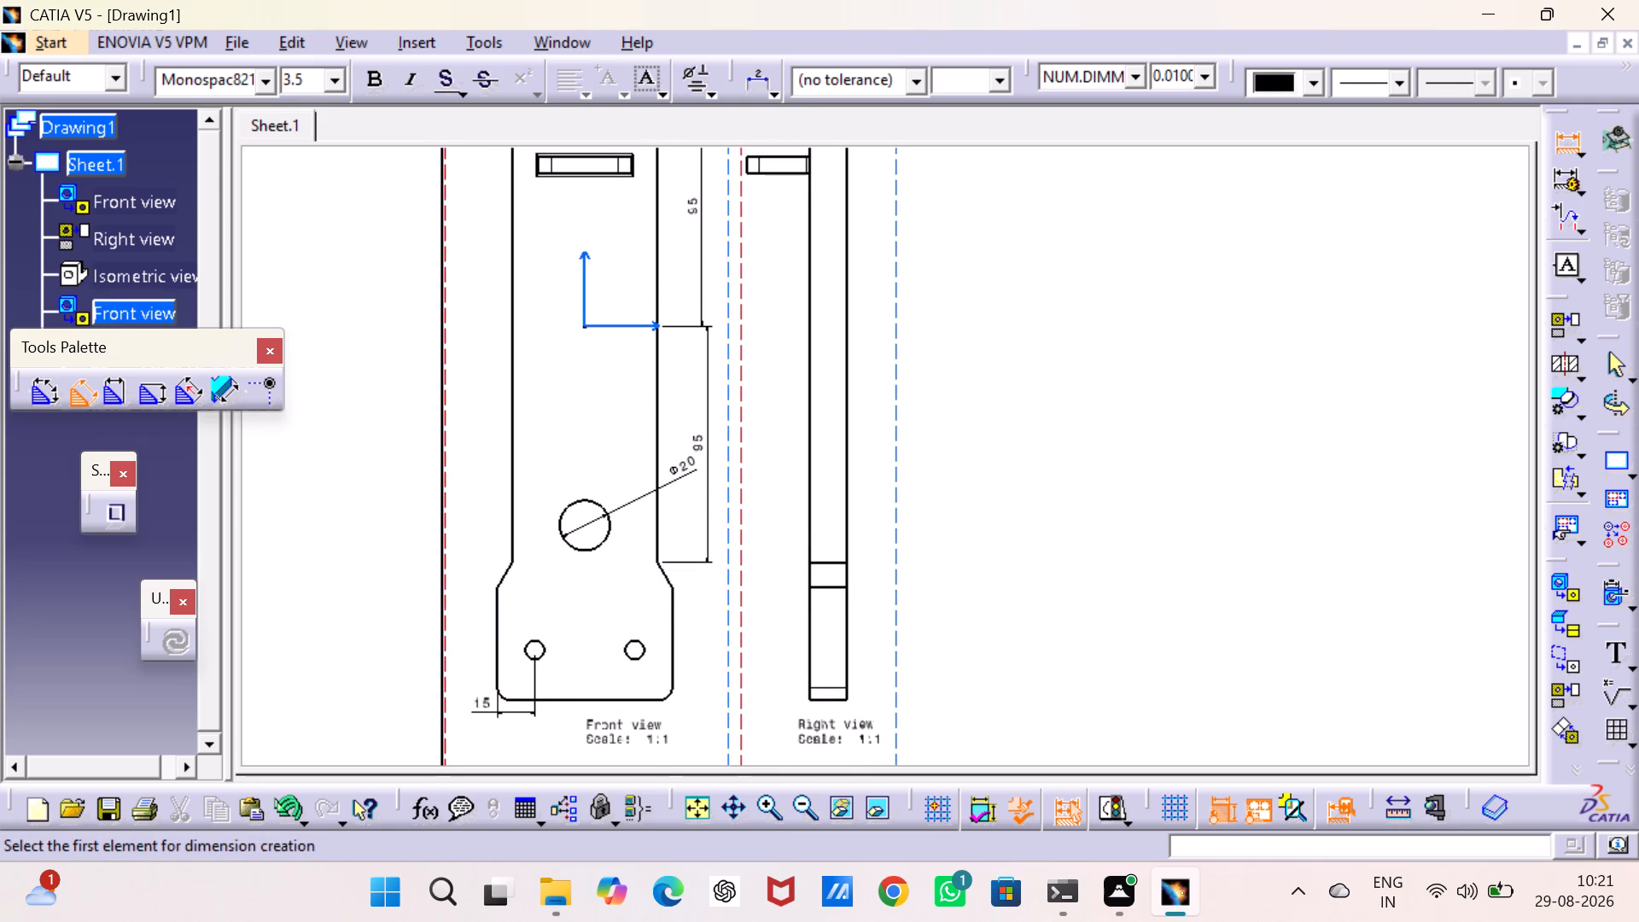
click(543, 655)
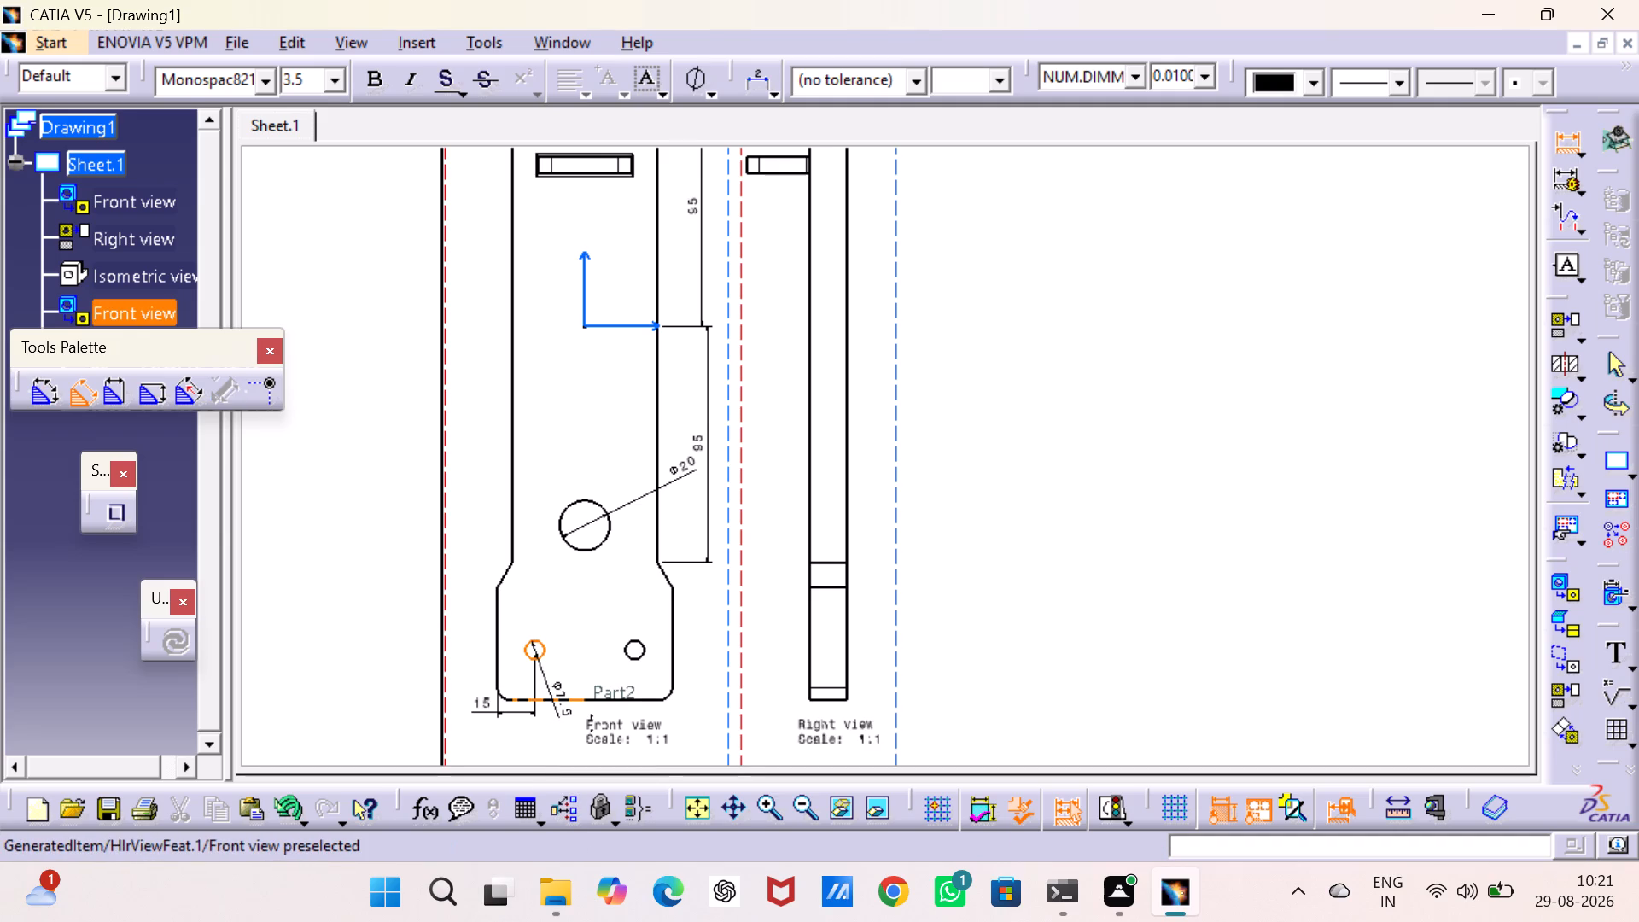
click(554, 700)
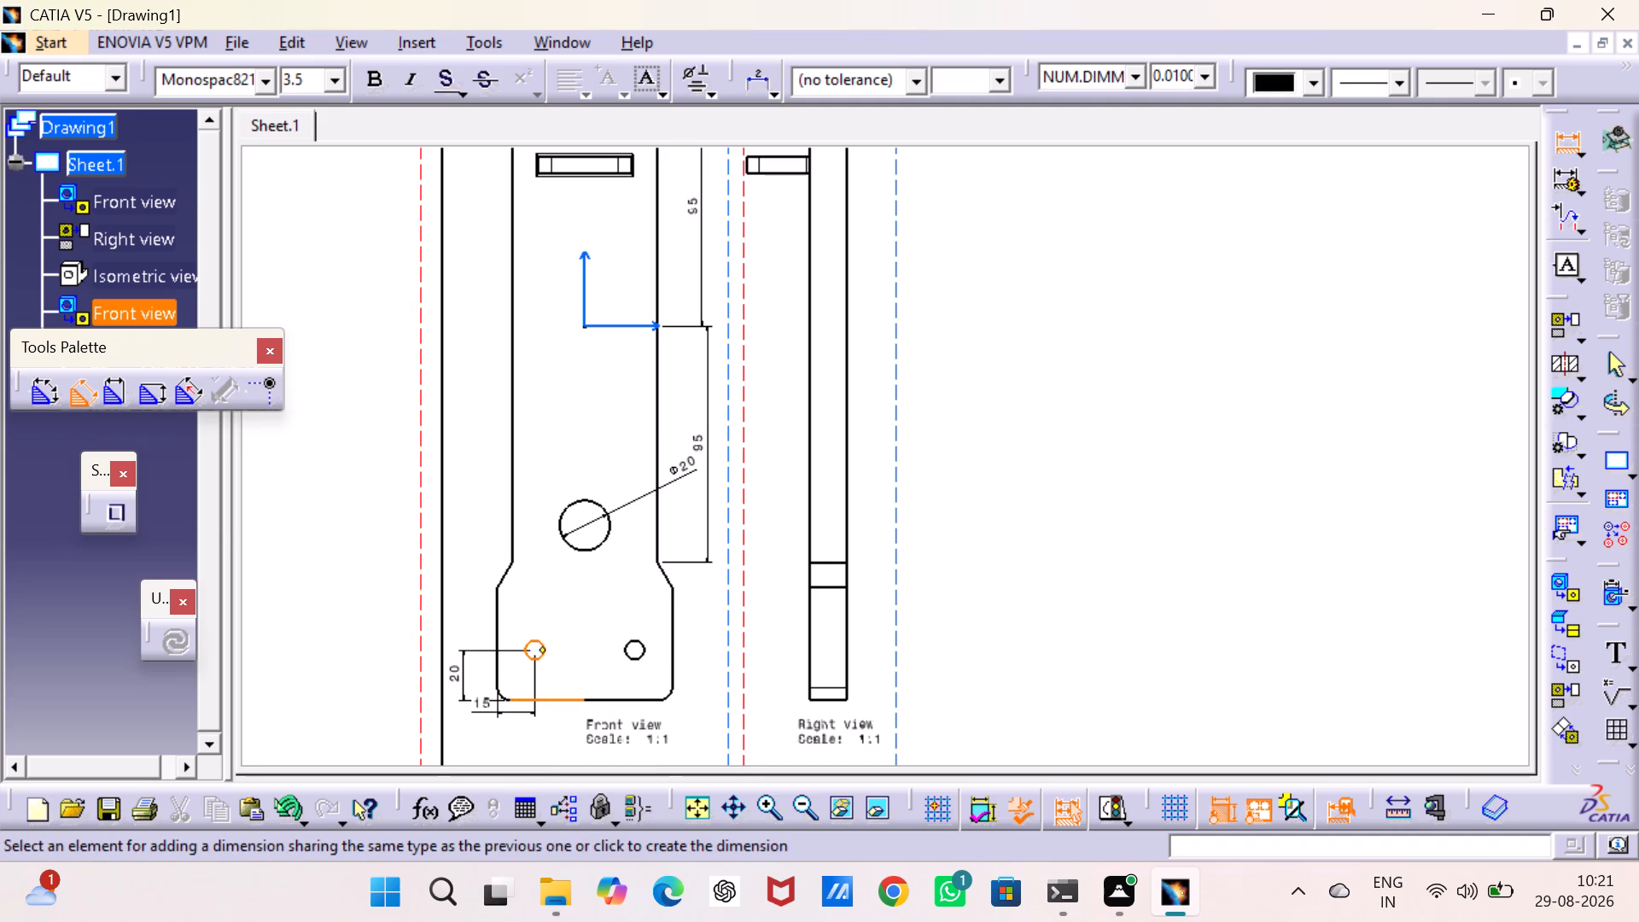
click(464, 670)
drag(489, 709, 490, 724)
drag(485, 706, 490, 731)
Dimension the plate's thickness at the lower end of the base's right view, placed below the view label.
middle_drag(790, 565, 790, 591)
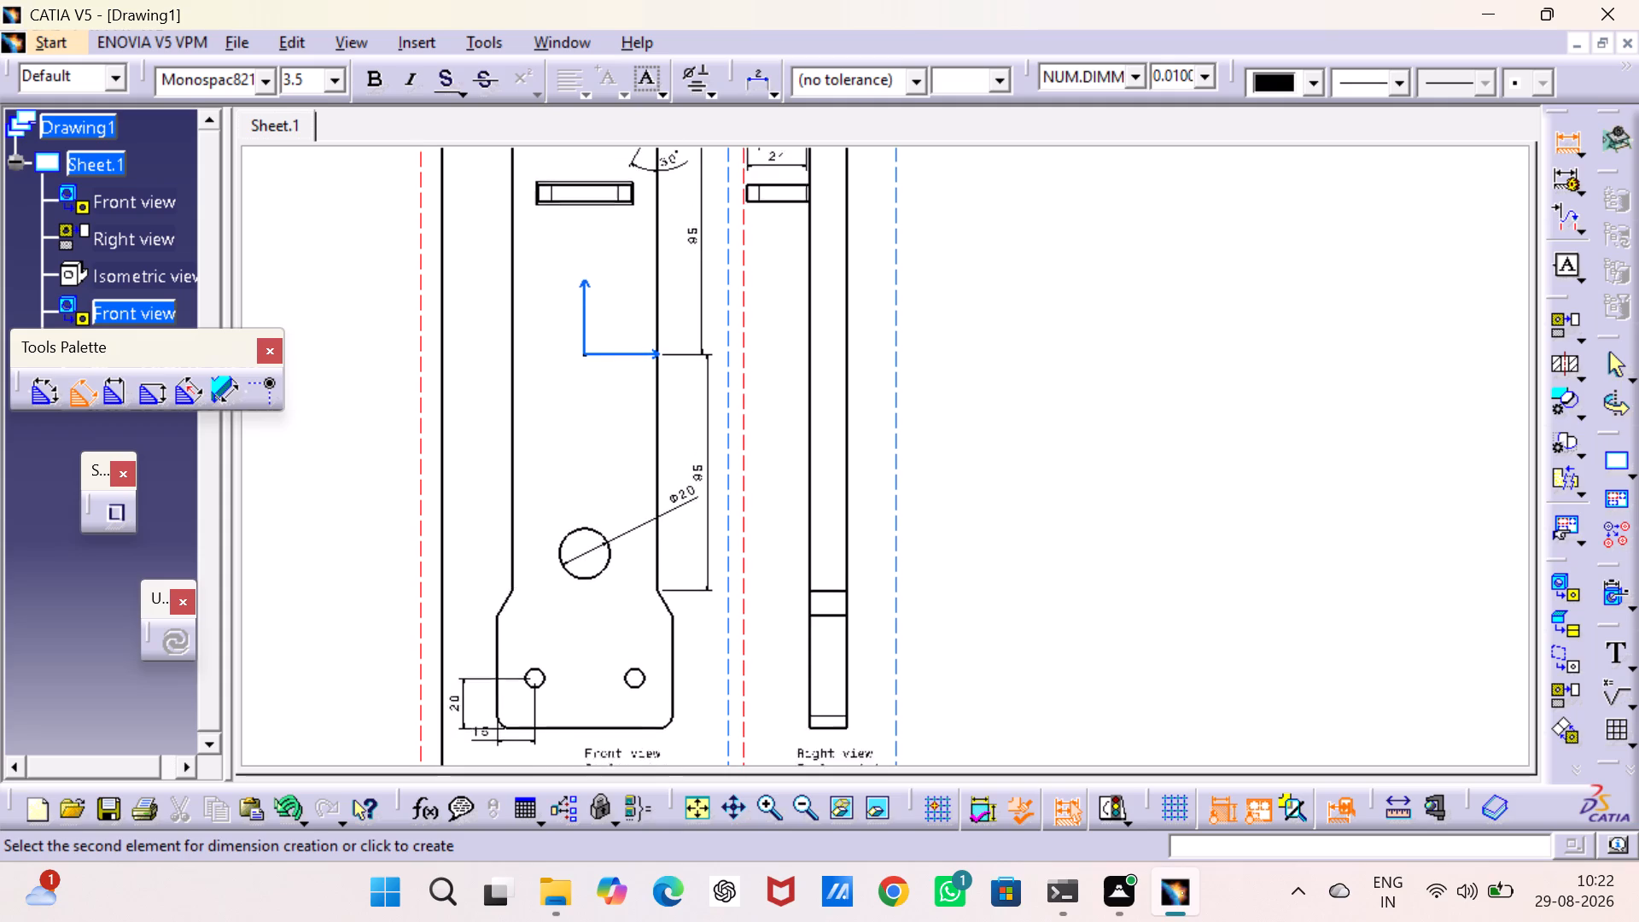
middle_drag(790, 591, 736, 743)
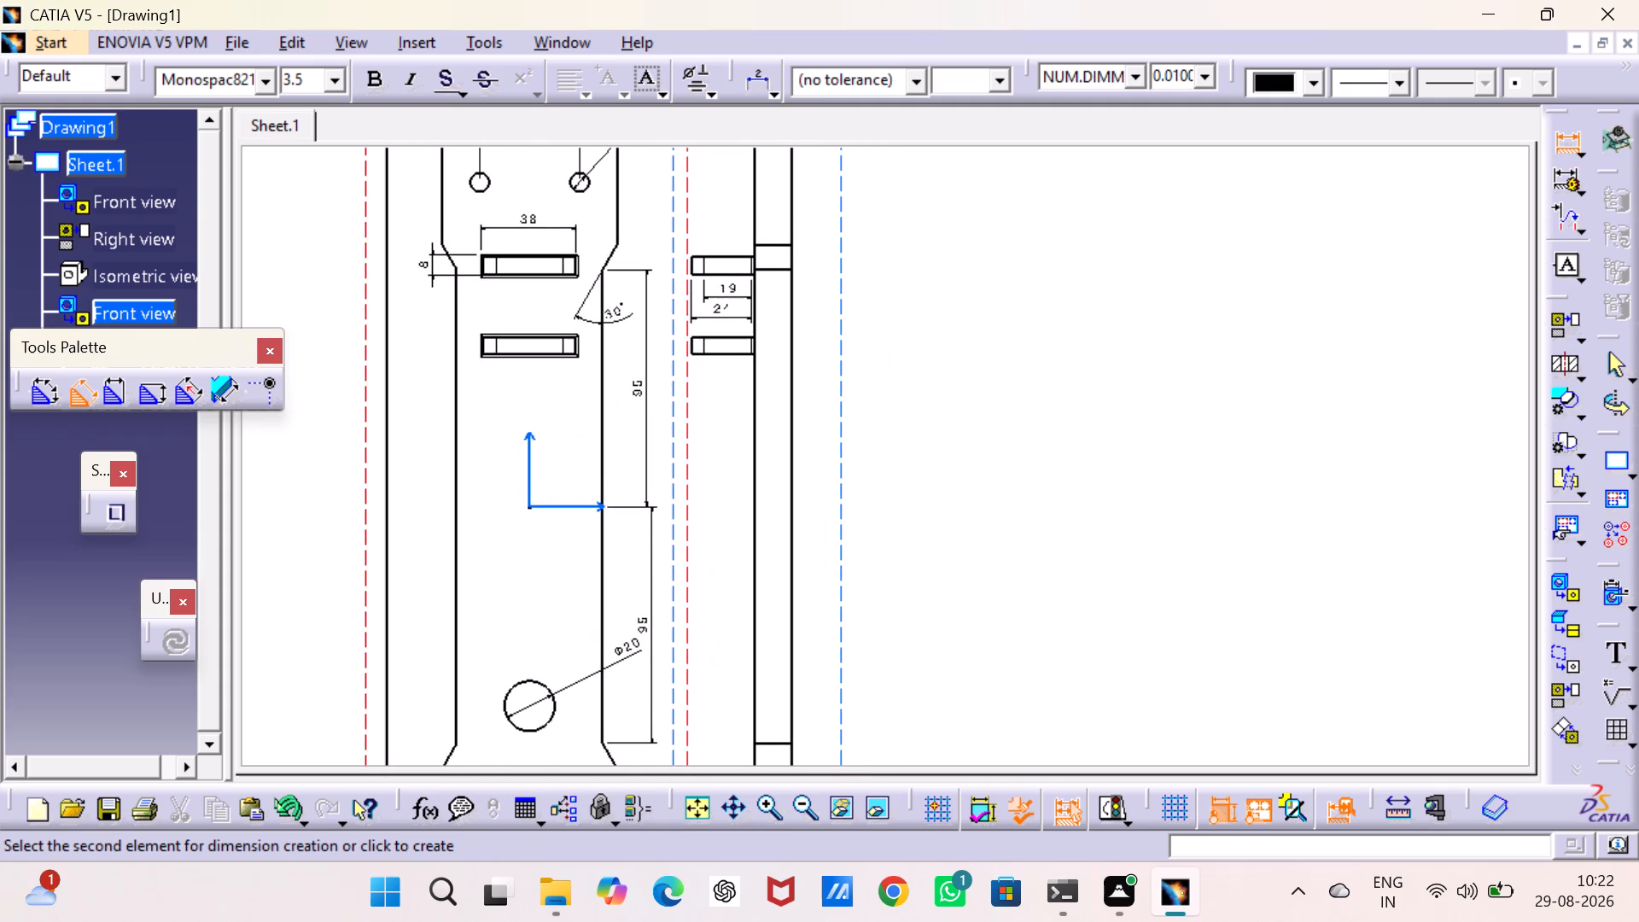
middle_drag(736, 743, 704, 698)
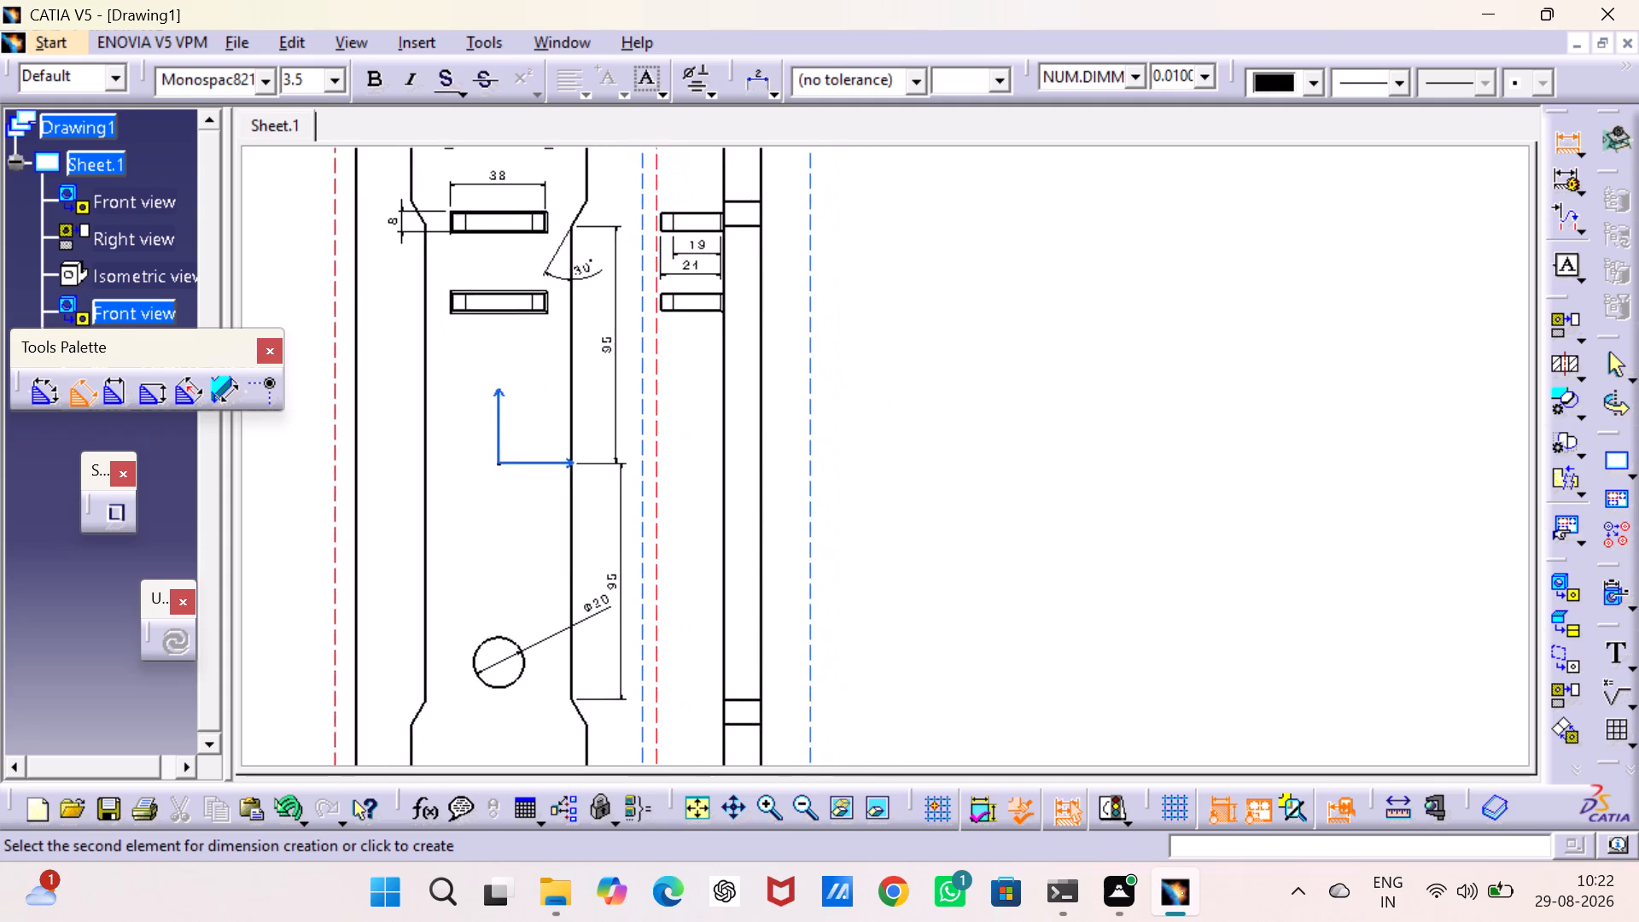
middle_drag(704, 698, 672, 419)
click(691, 452)
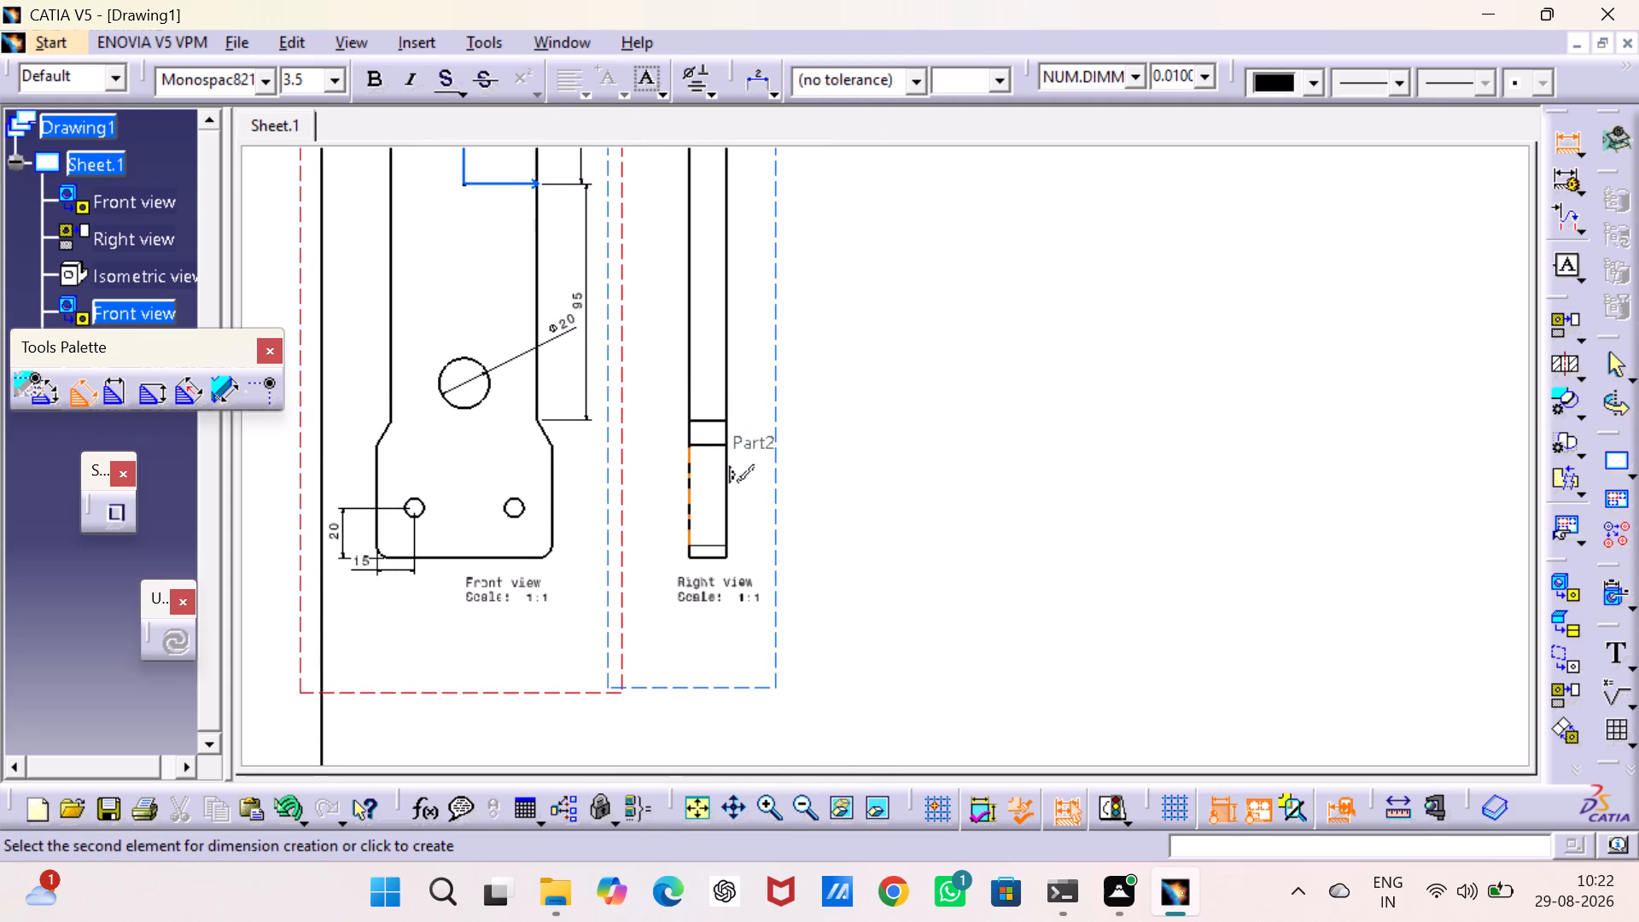
drag(728, 465, 716, 479)
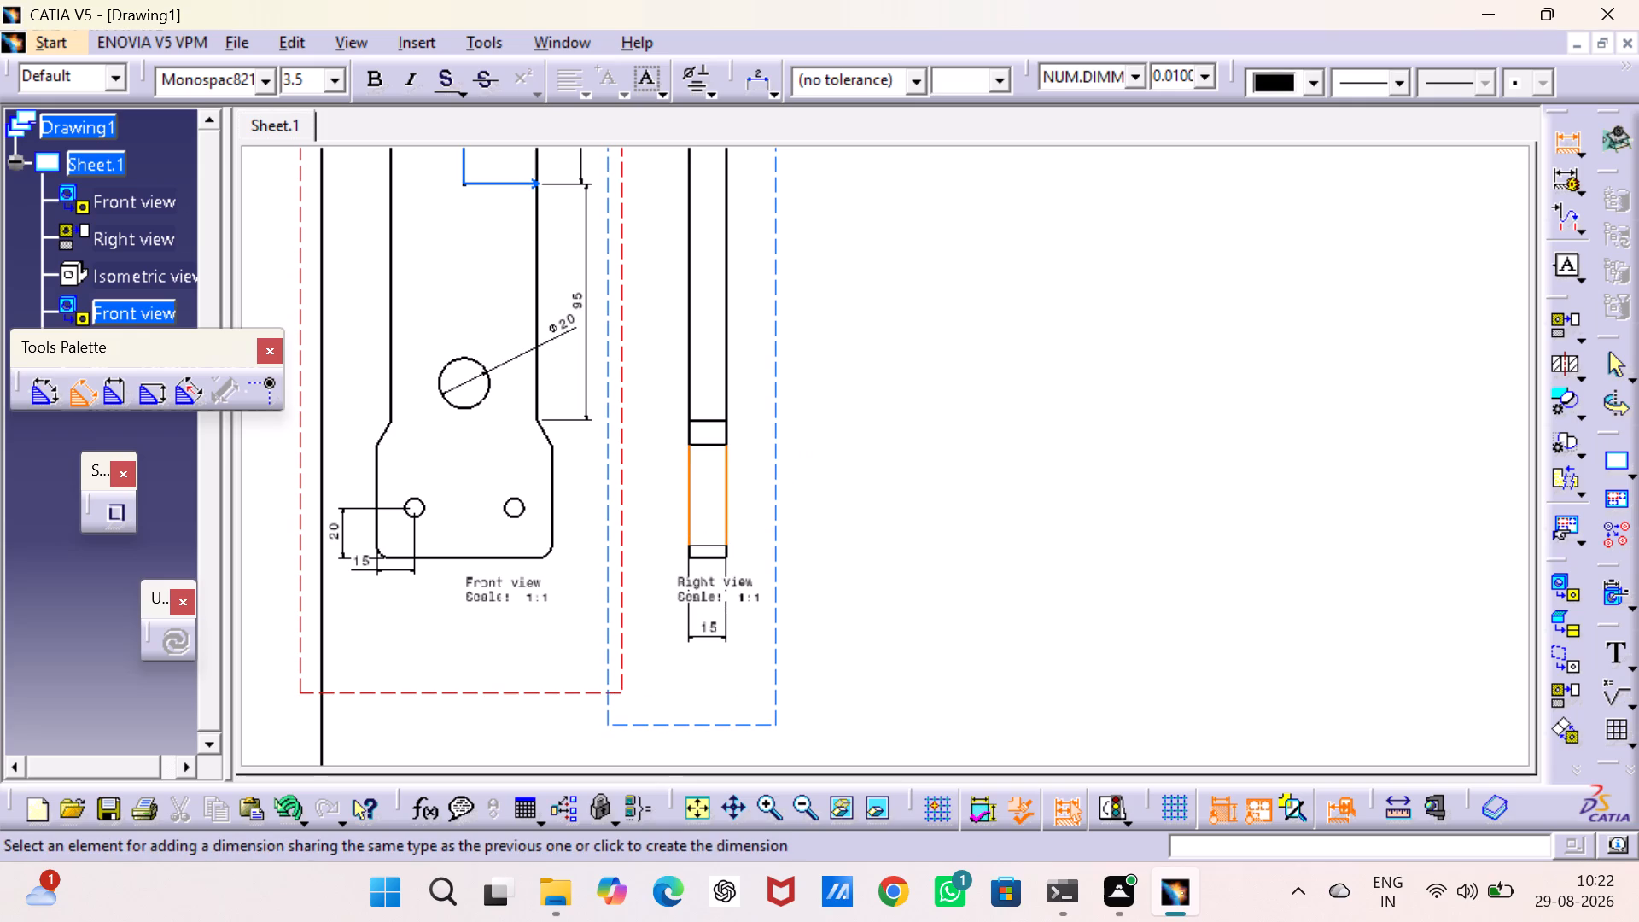
click(699, 633)
click(954, 544)
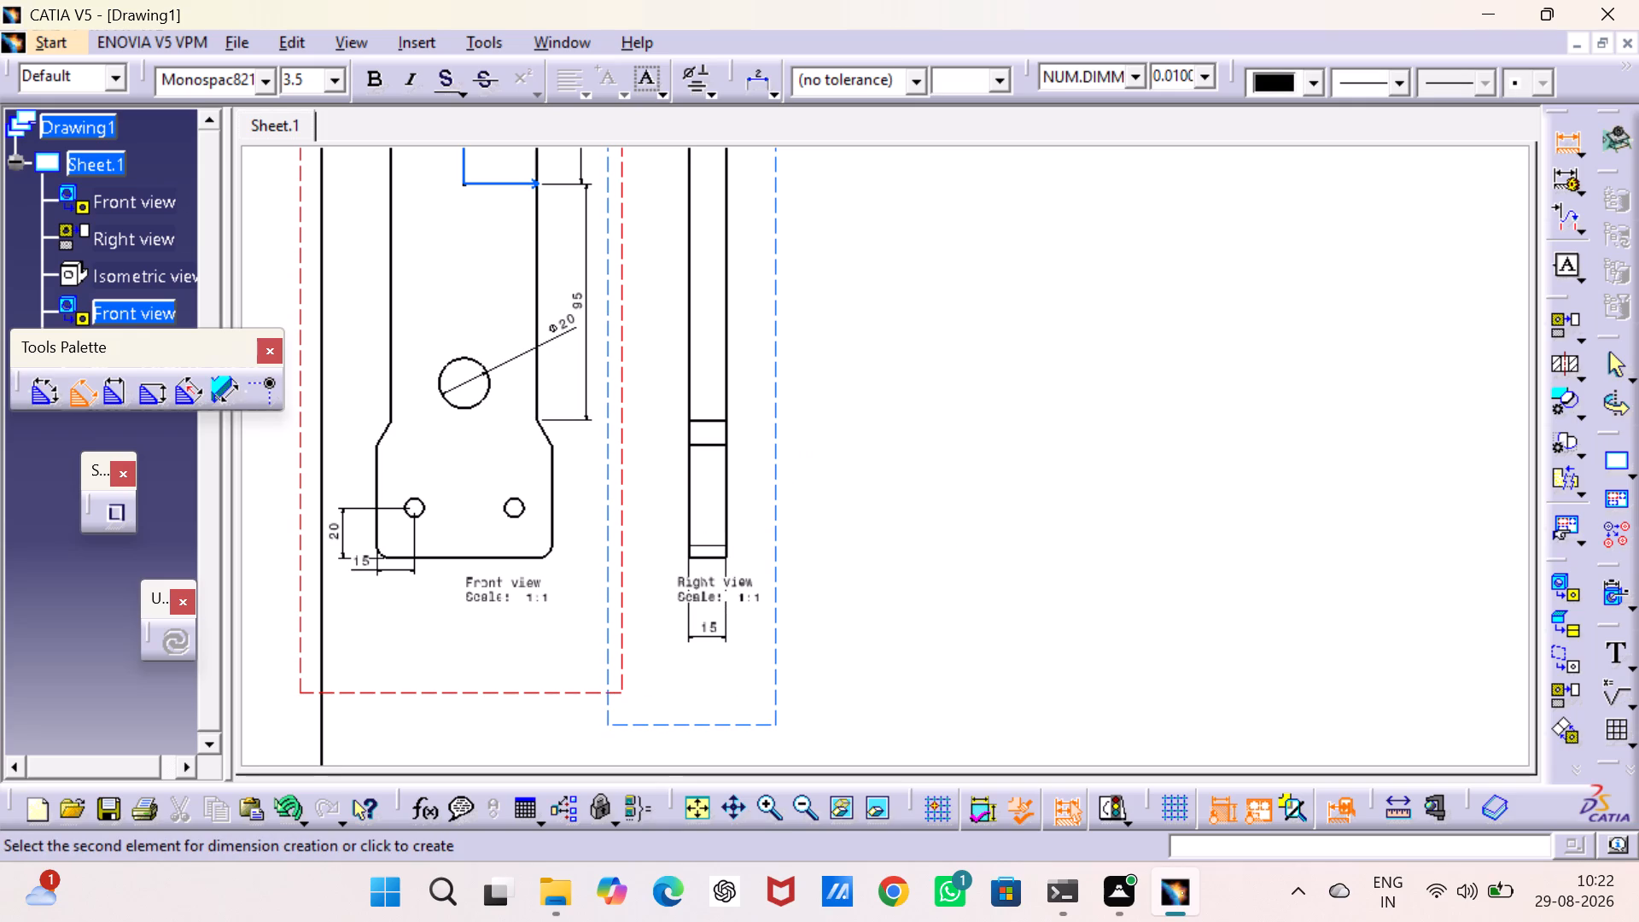
key(Escape)
key(Escape)
key(Escape)
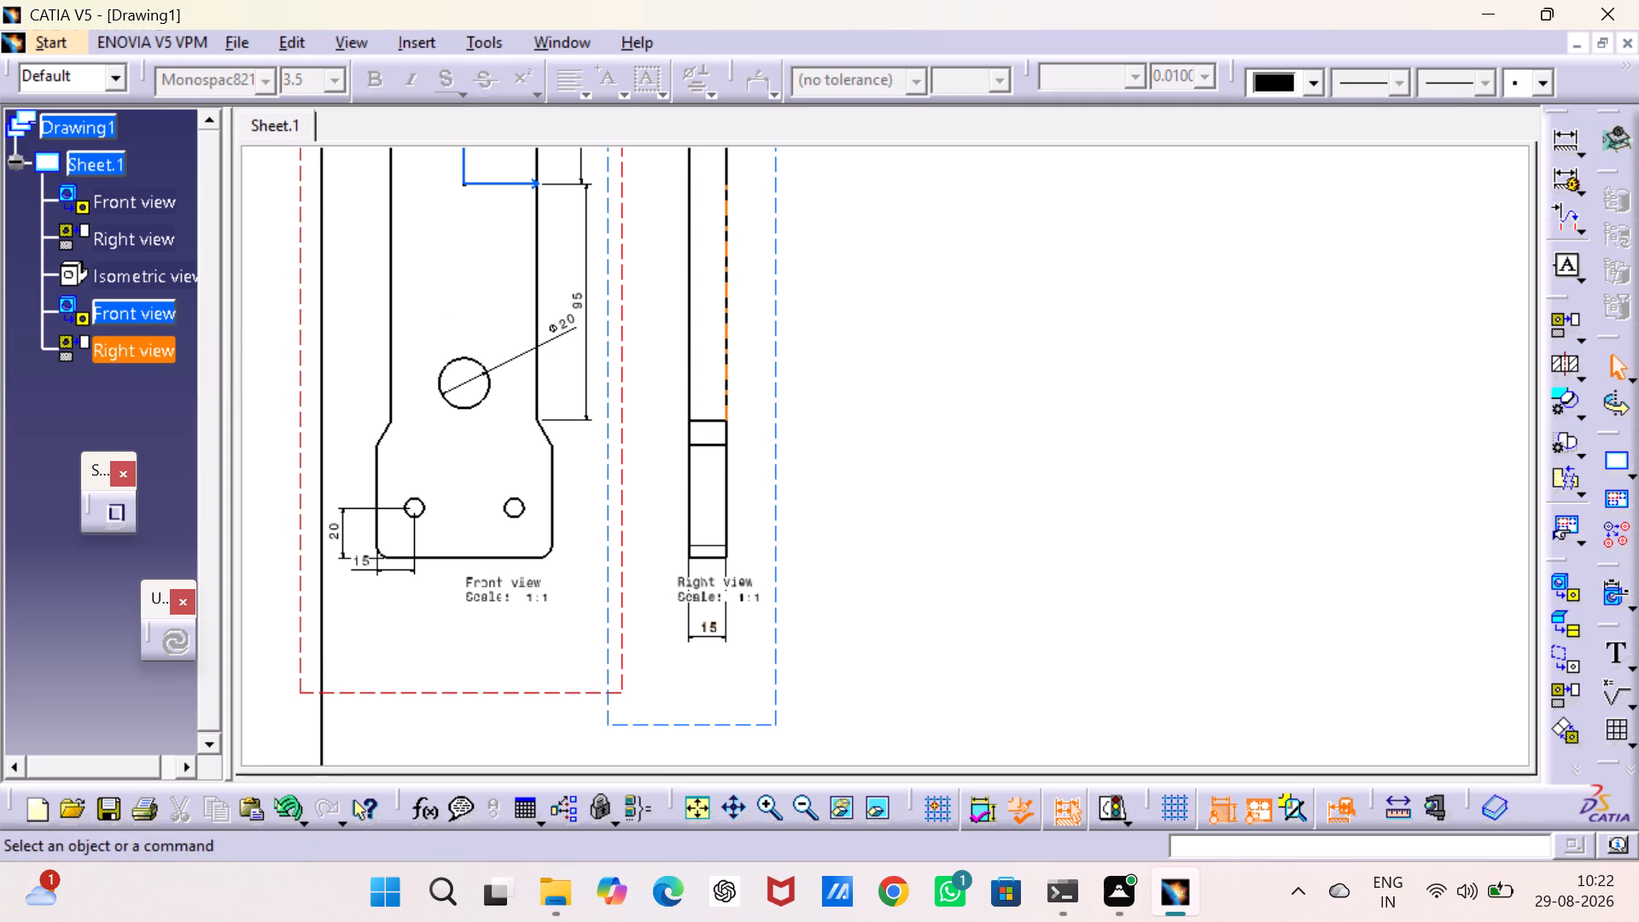
Turn on hidden lines and center lines for the cam base's right view.
right_click(772, 293)
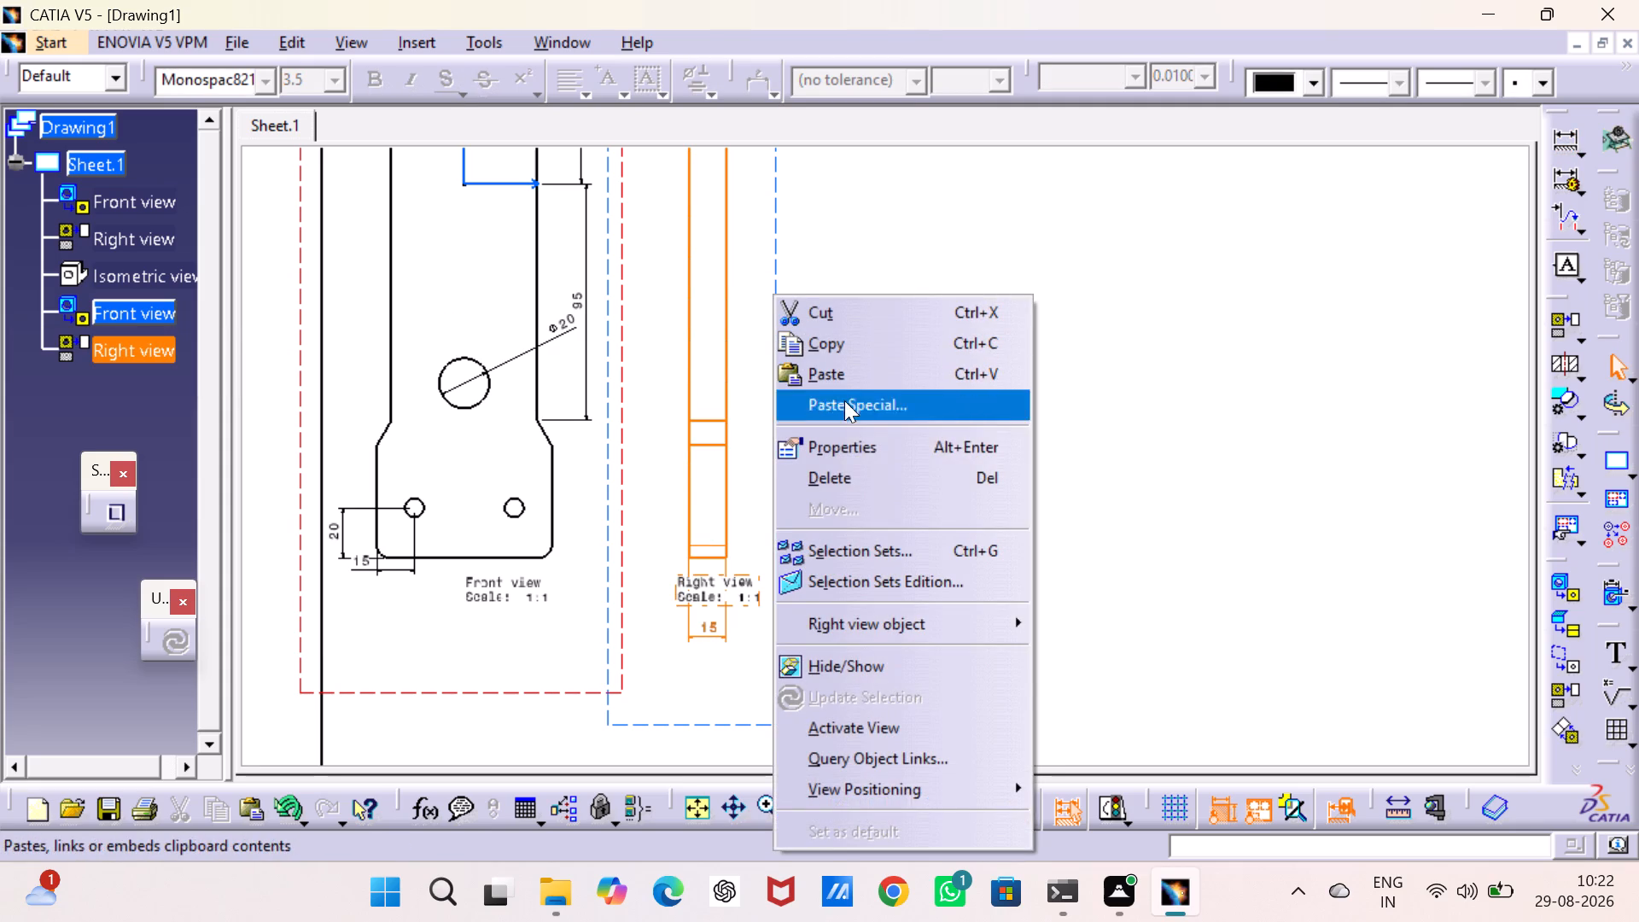
click(851, 441)
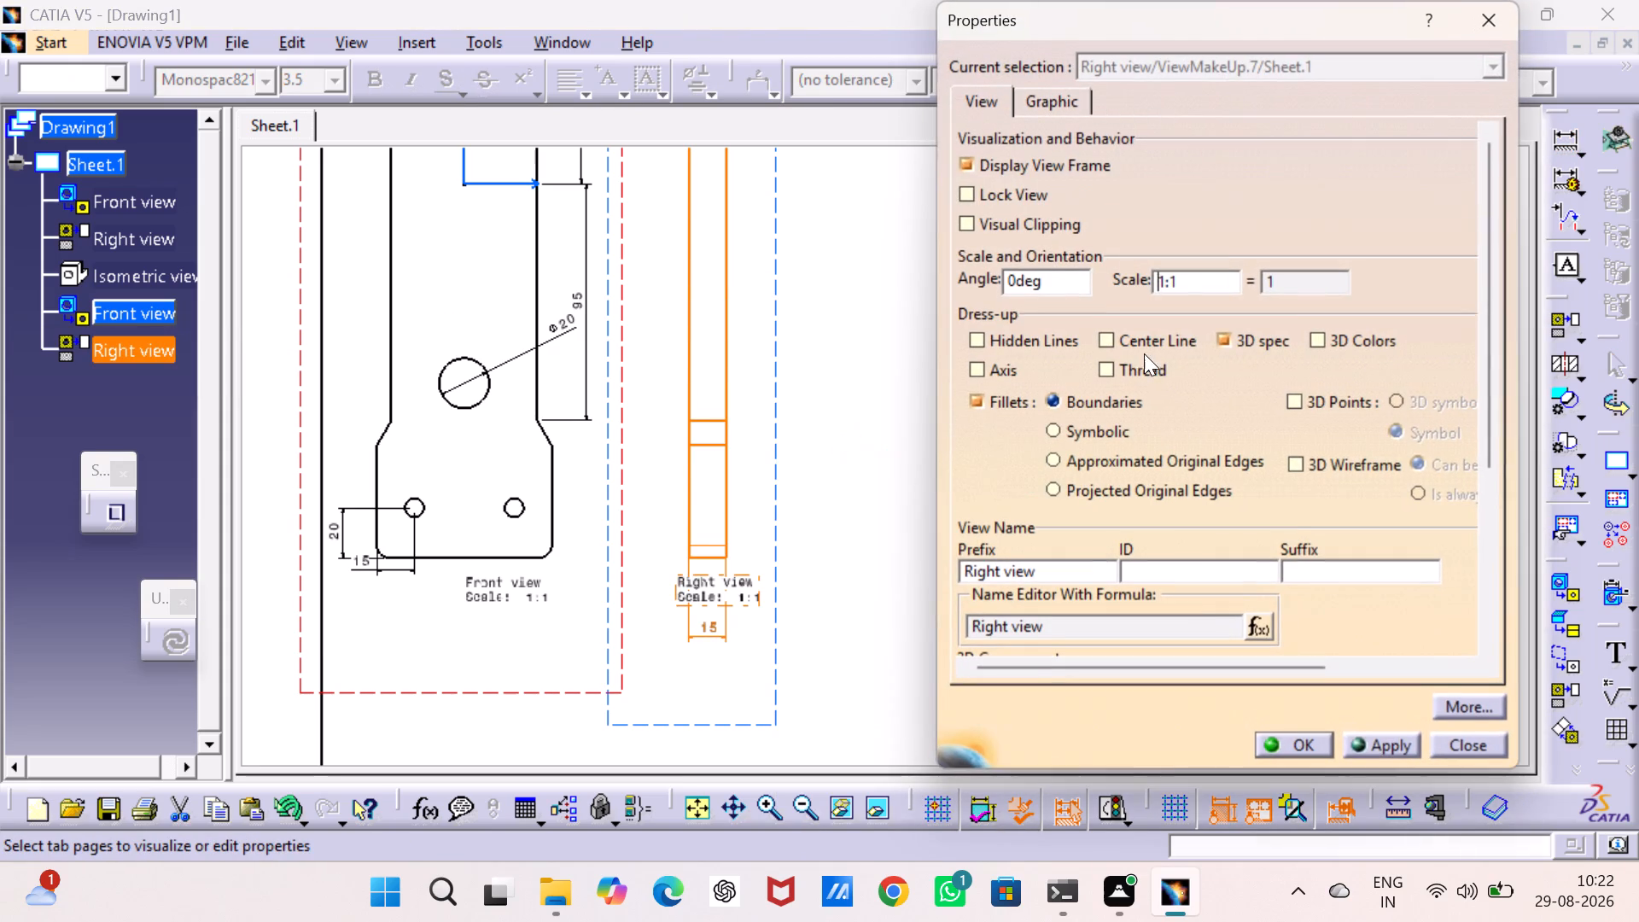
click(1155, 336)
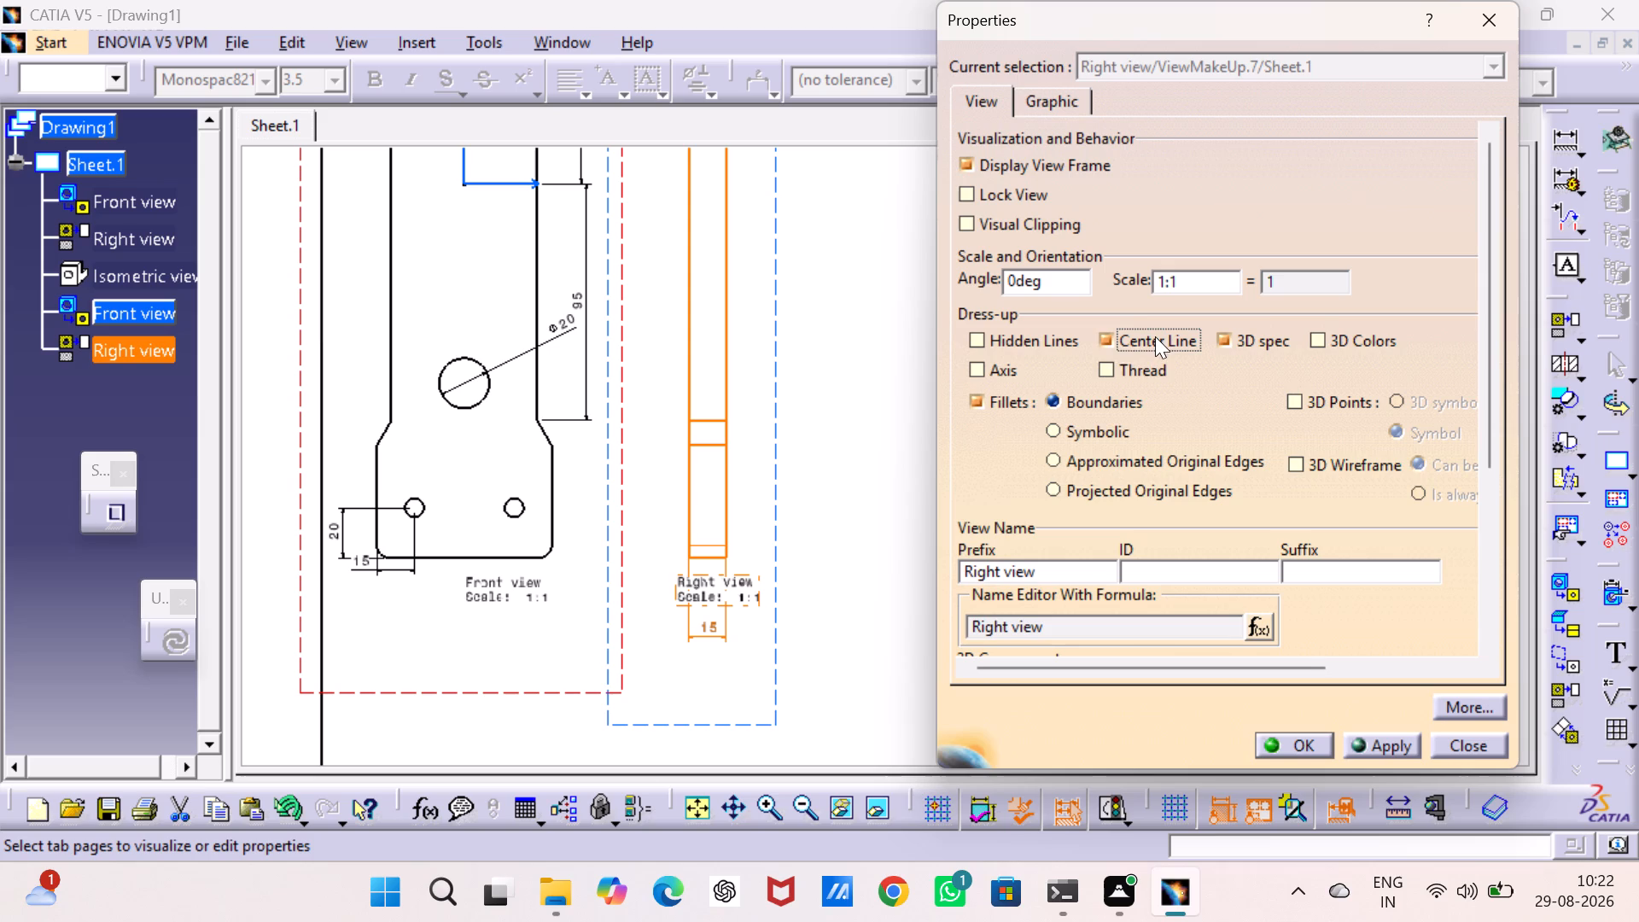
click(1029, 341)
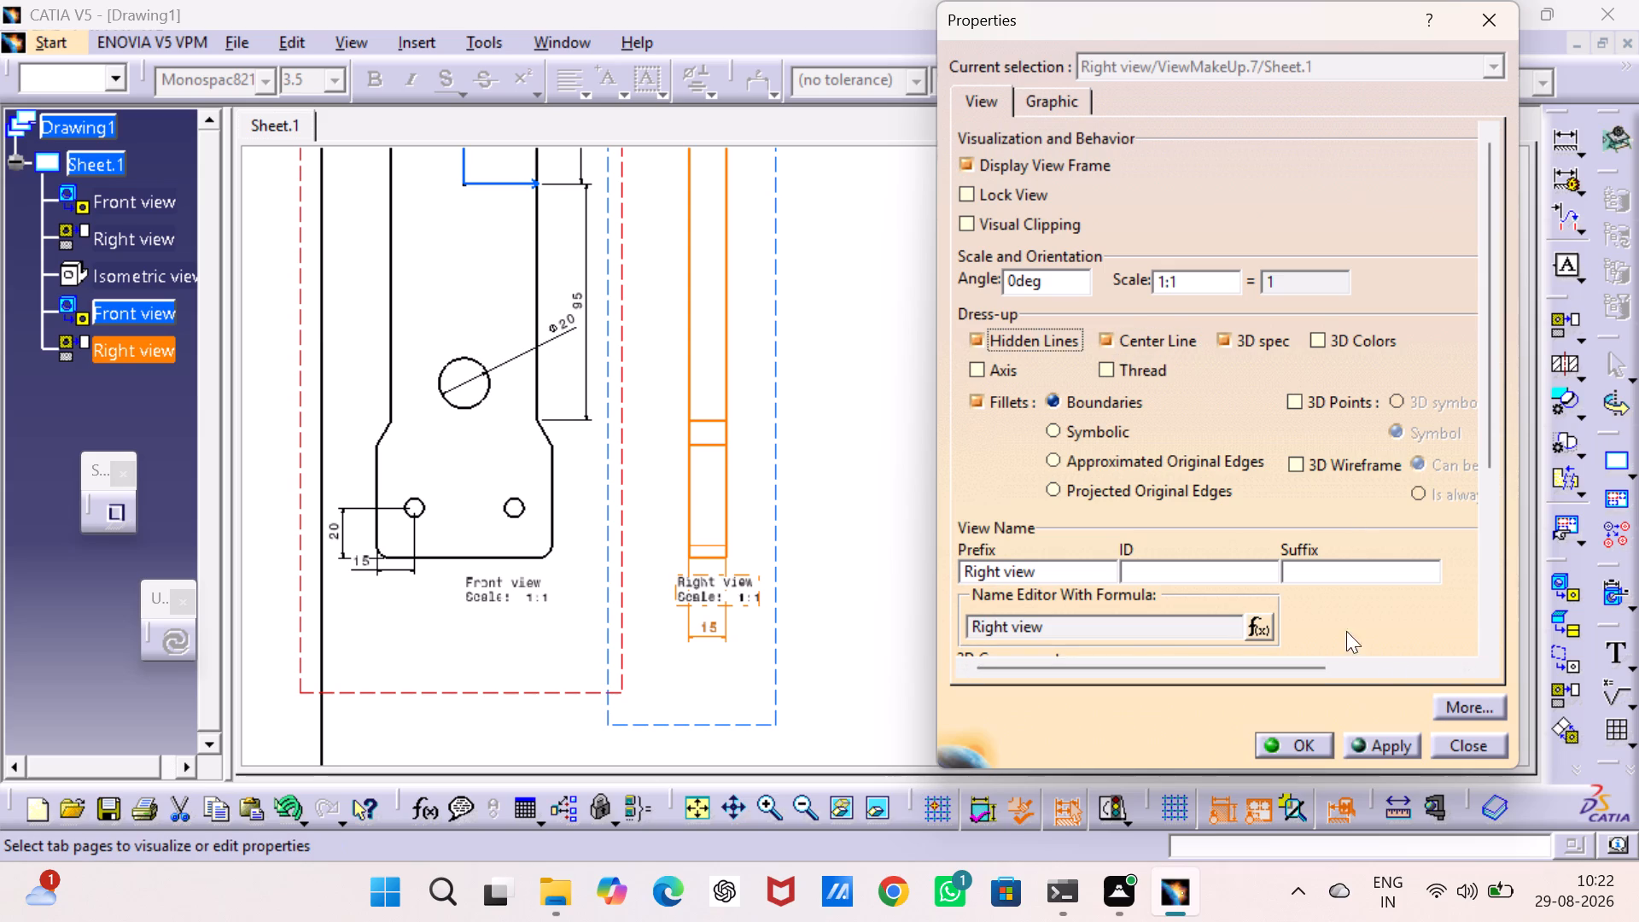
click(1373, 744)
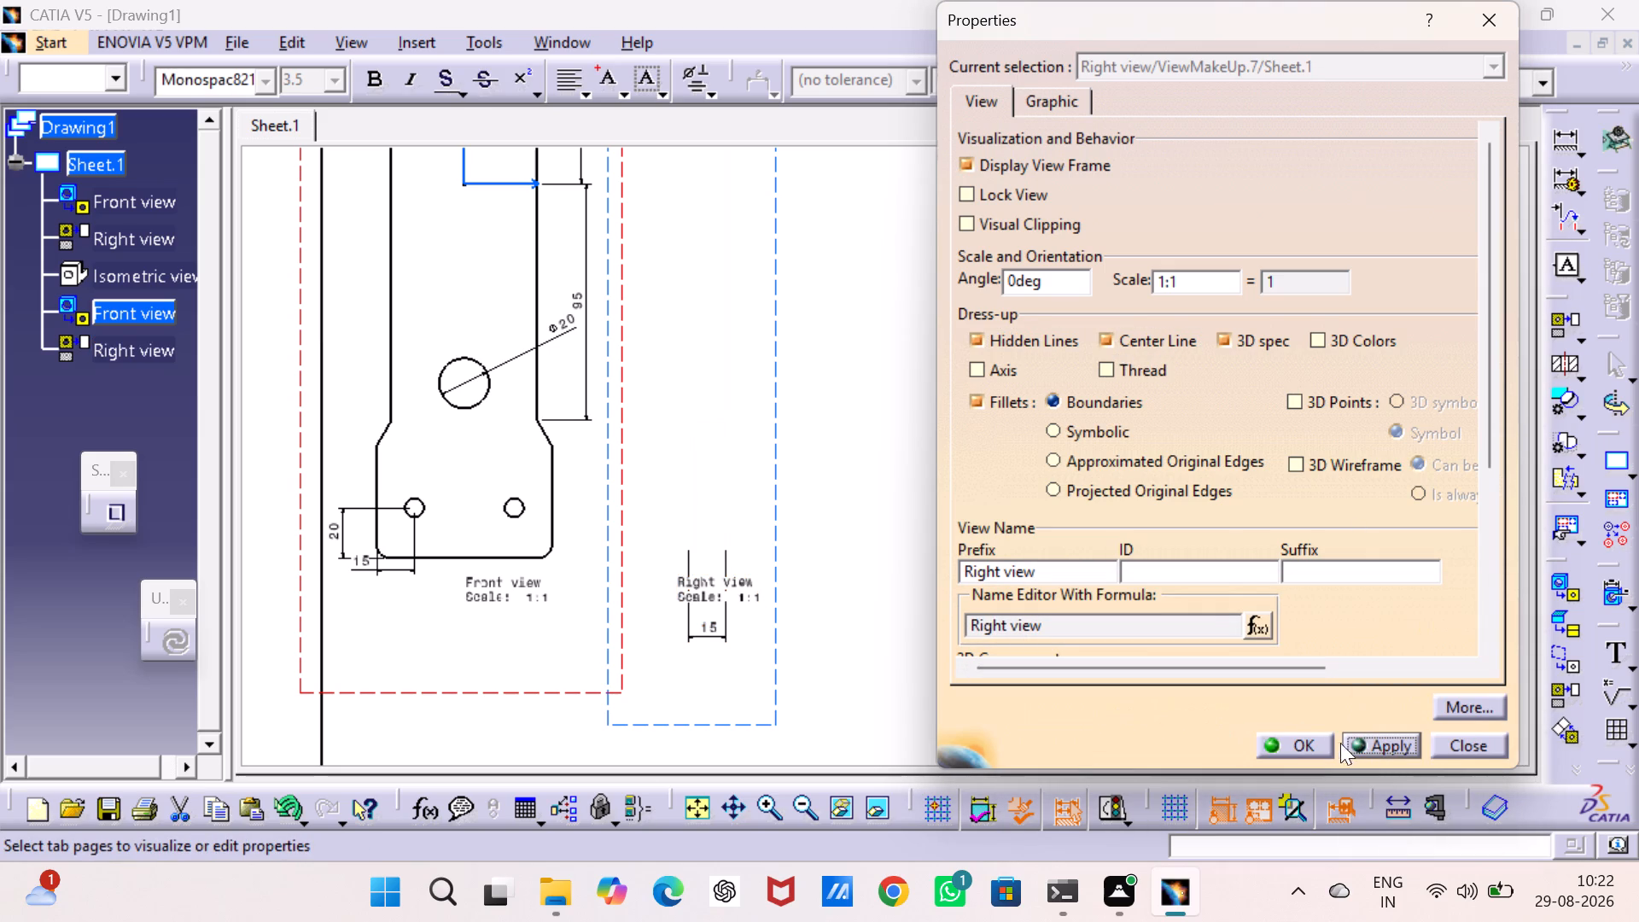
click(1292, 738)
drag(1105, 569, 1103, 555)
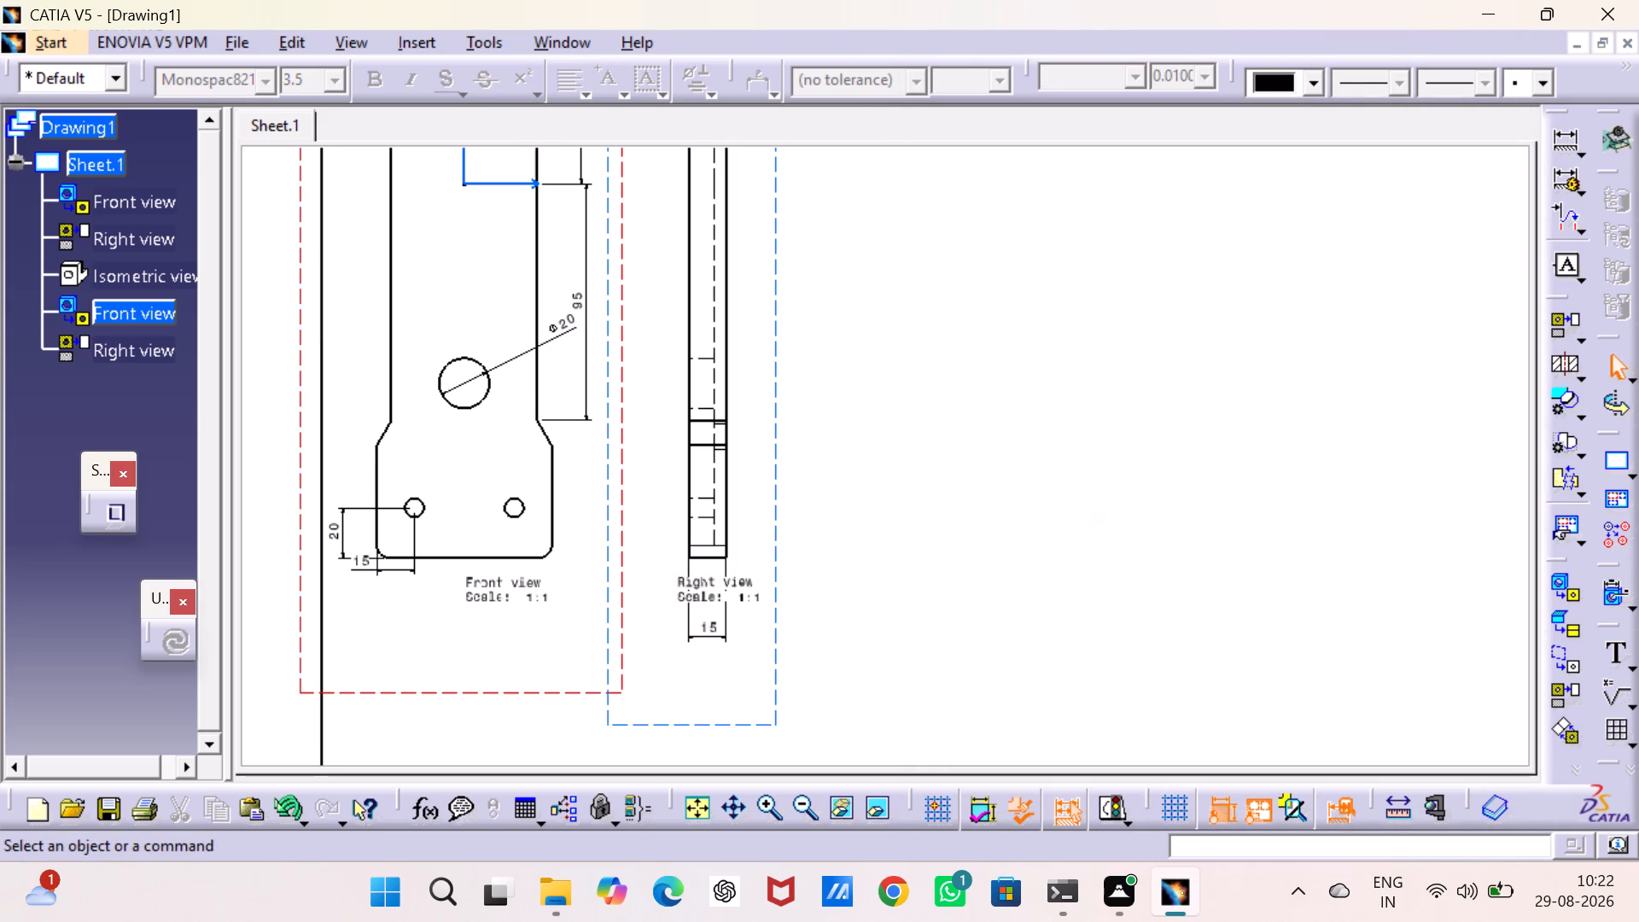
Generate an isometric view of the cam base part, placed on the sheet beside the base's right view.
middle_drag(1100, 494, 1084, 632)
middle_click(998, 470)
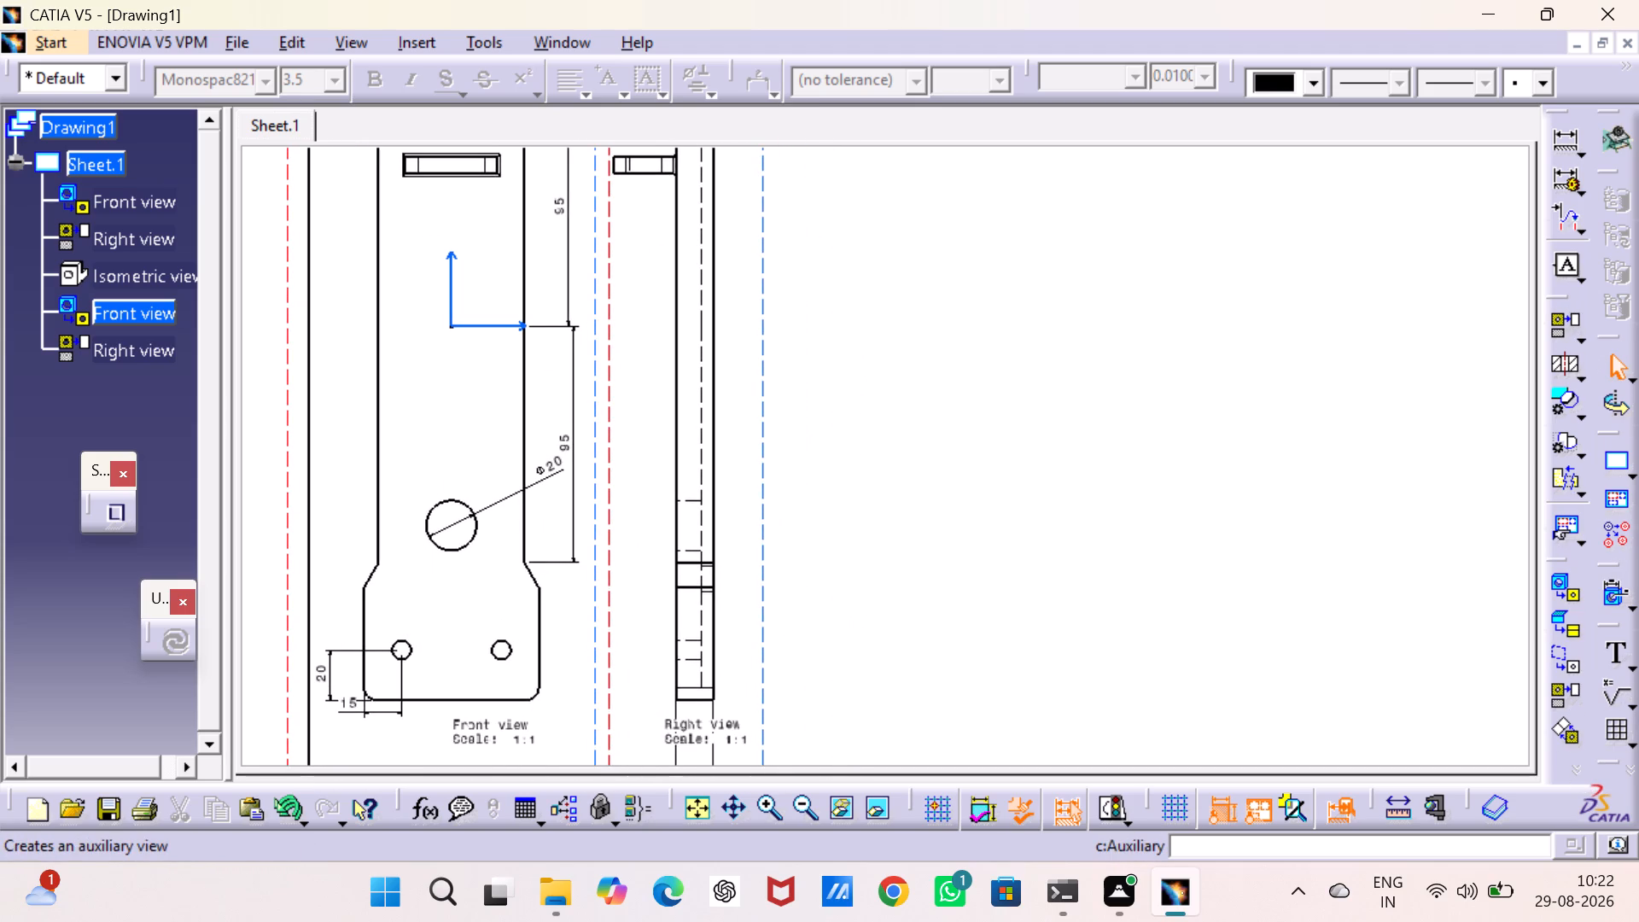
drag(1545, 555, 1460, 487)
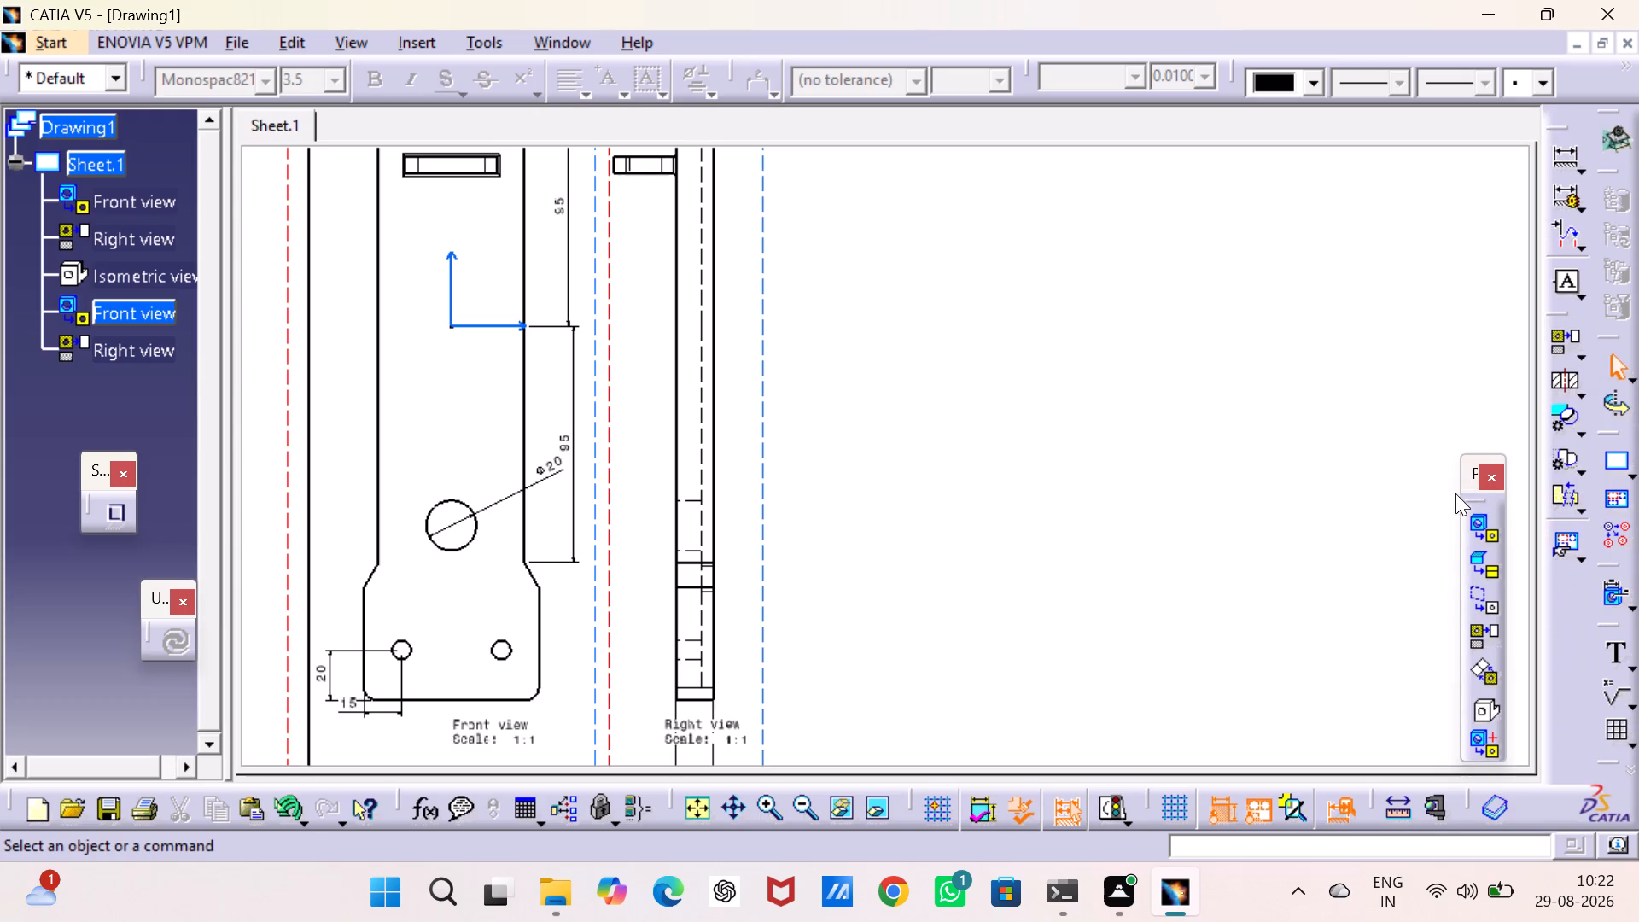
drag(1470, 473, 1484, 290)
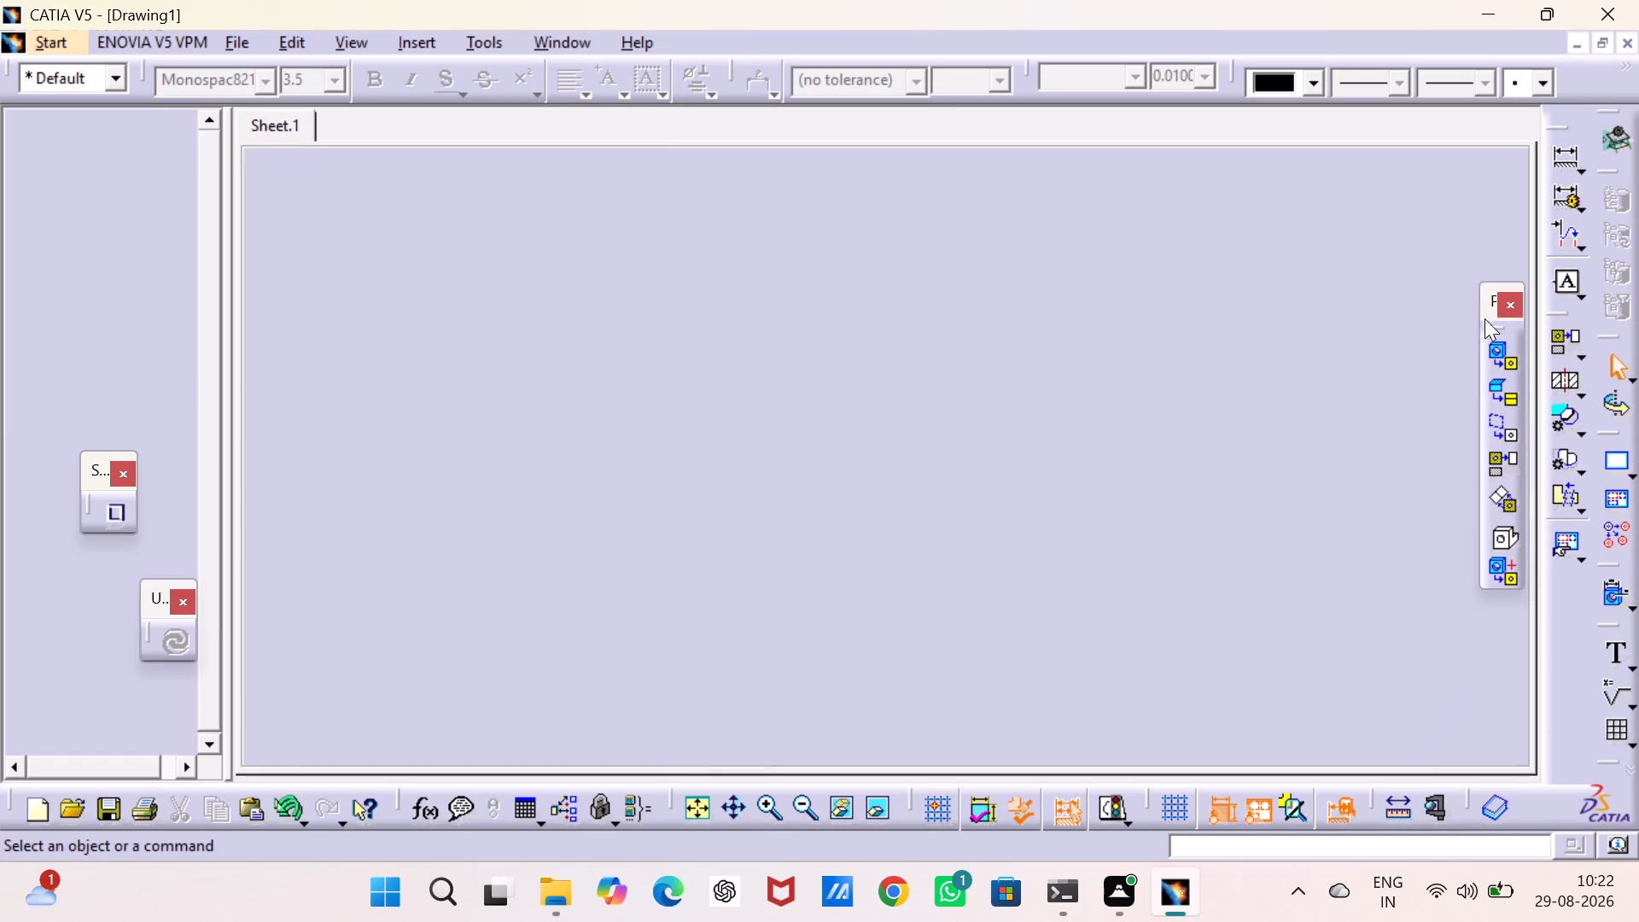
click(1505, 530)
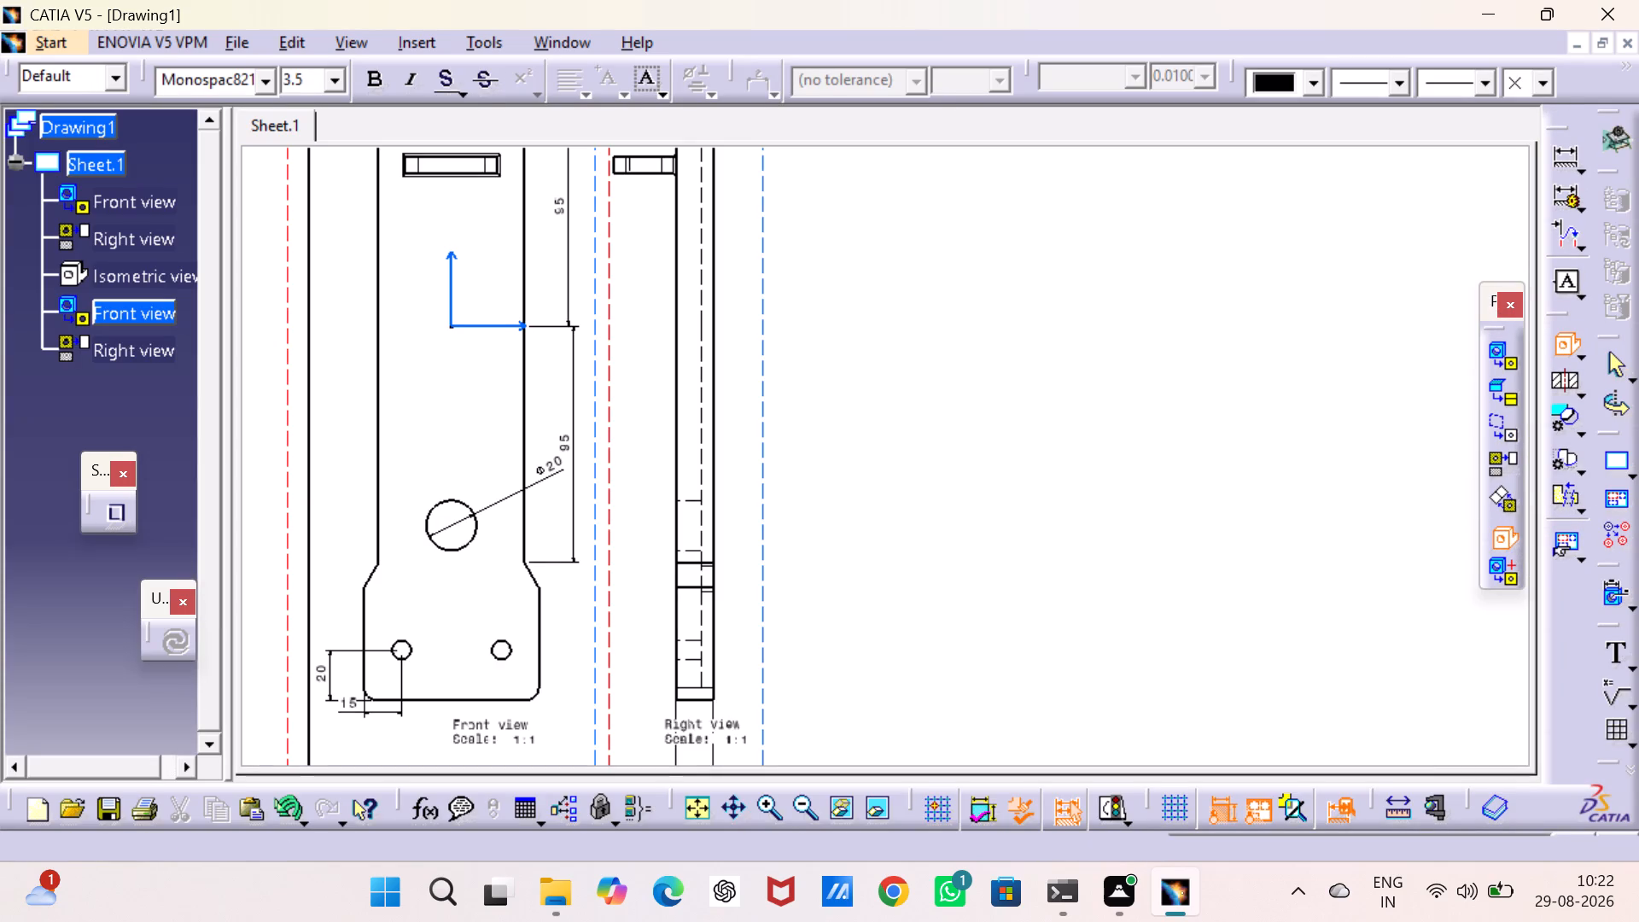
click(580, 37)
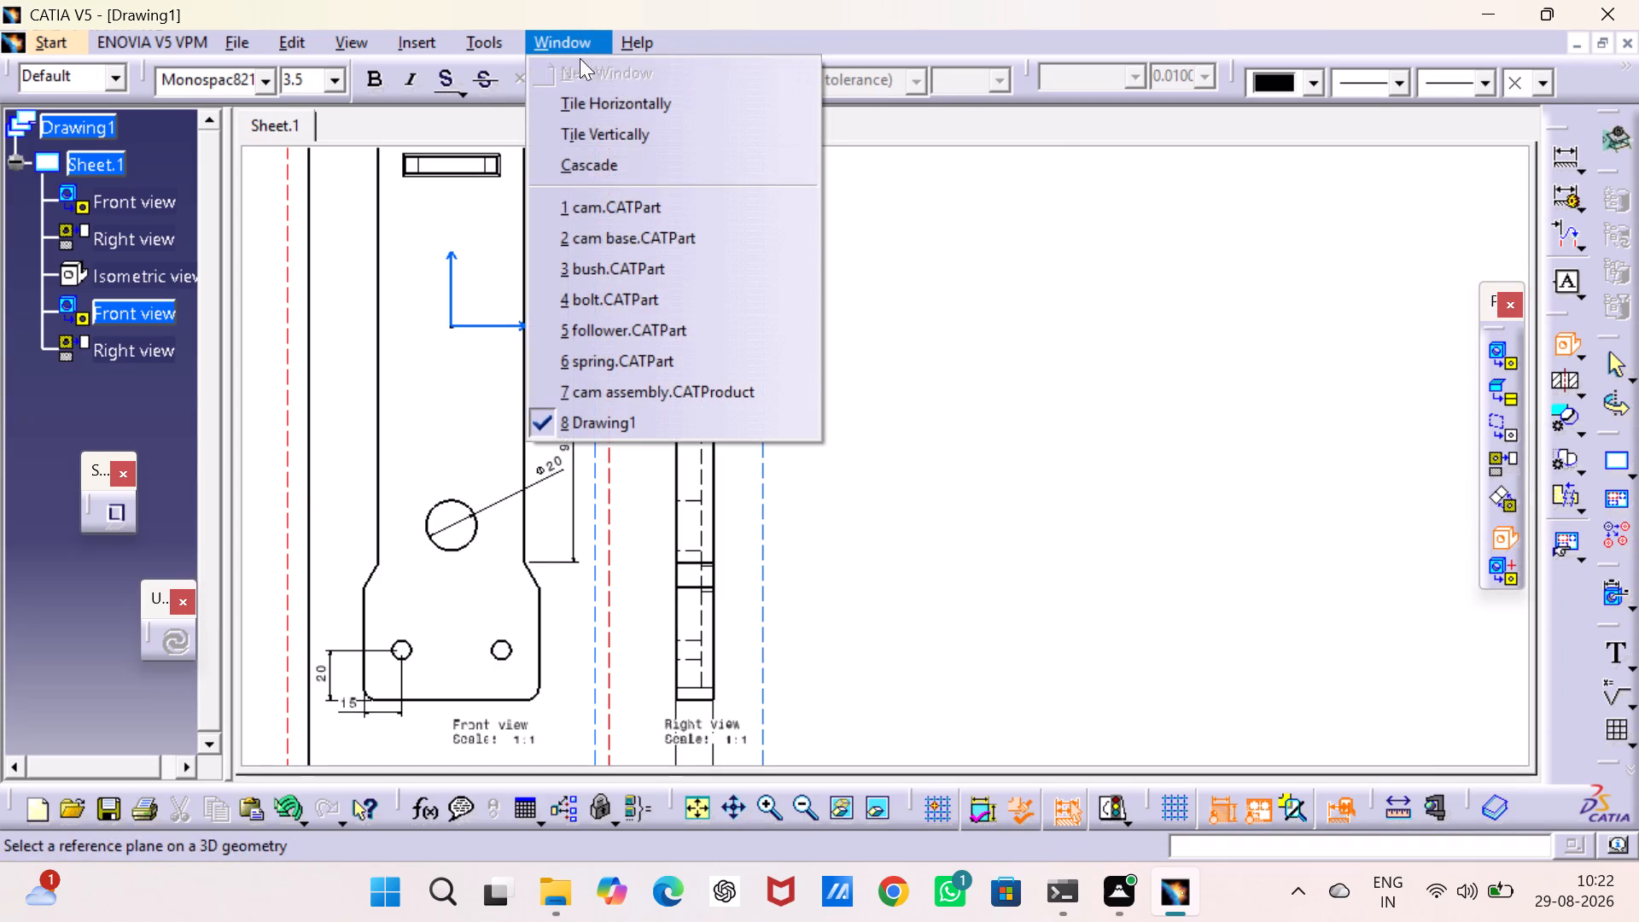
click(641, 219)
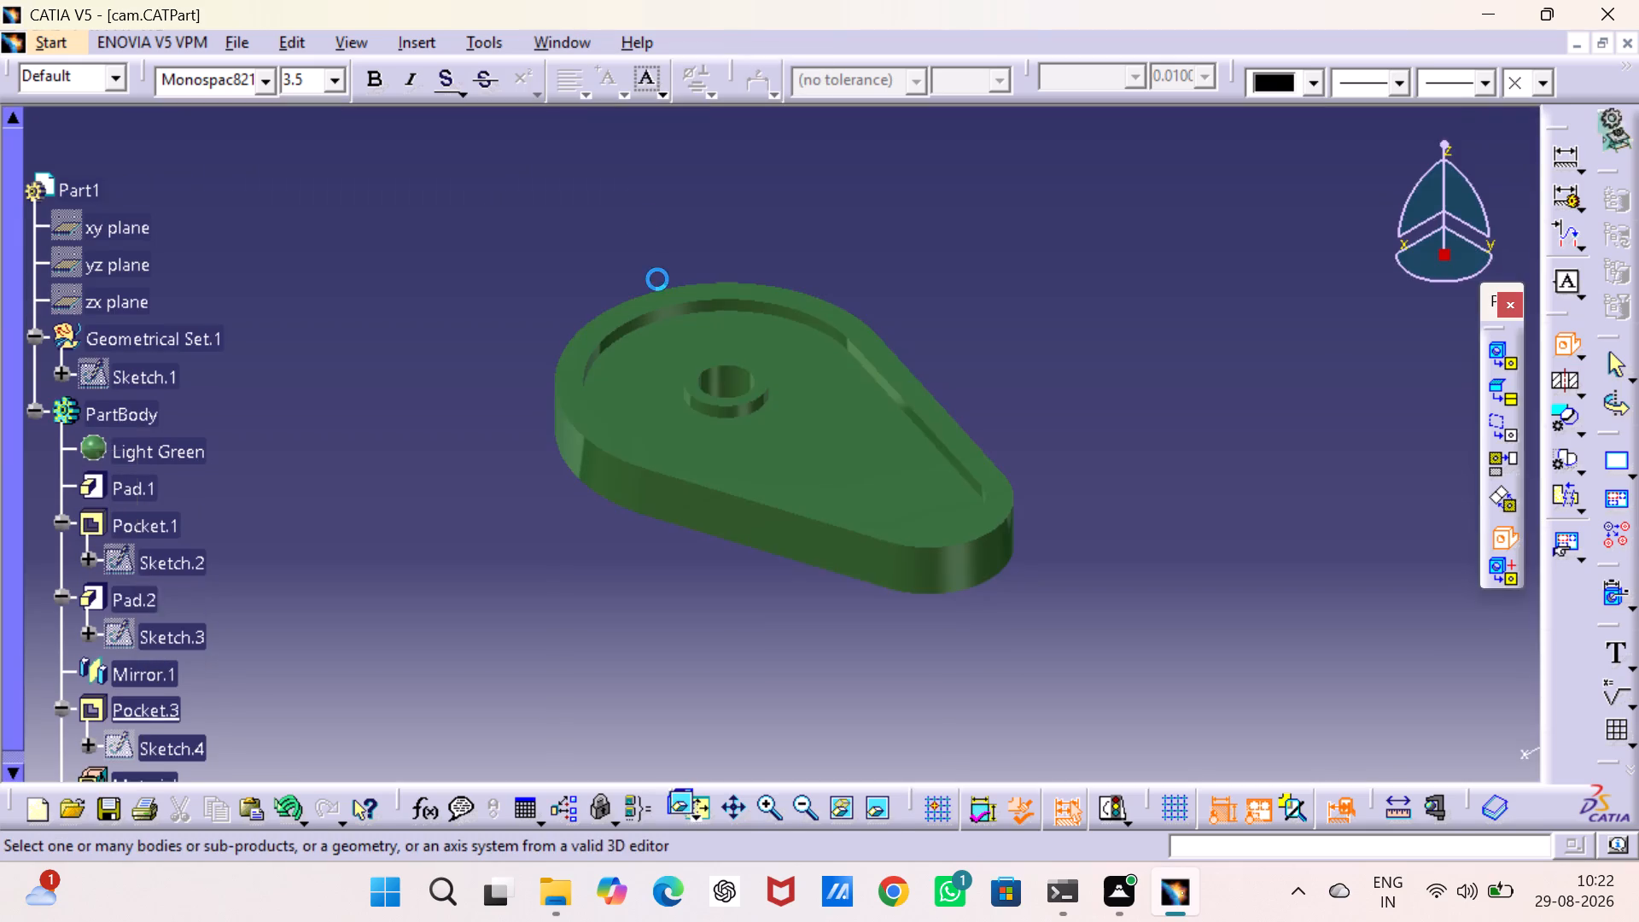
click(565, 39)
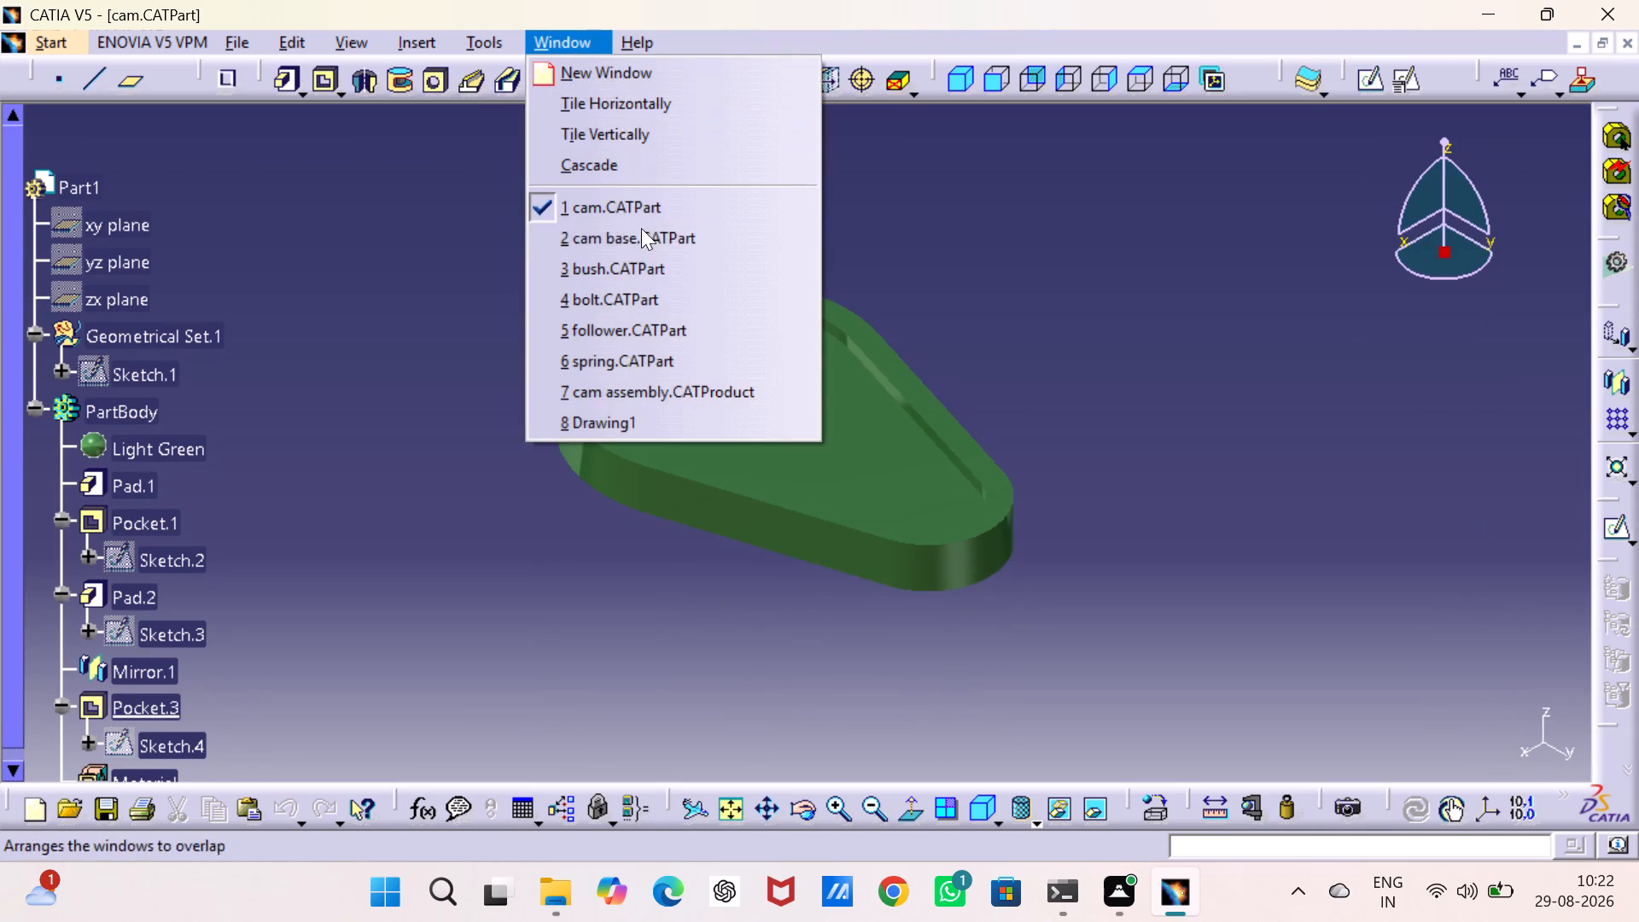
click(642, 236)
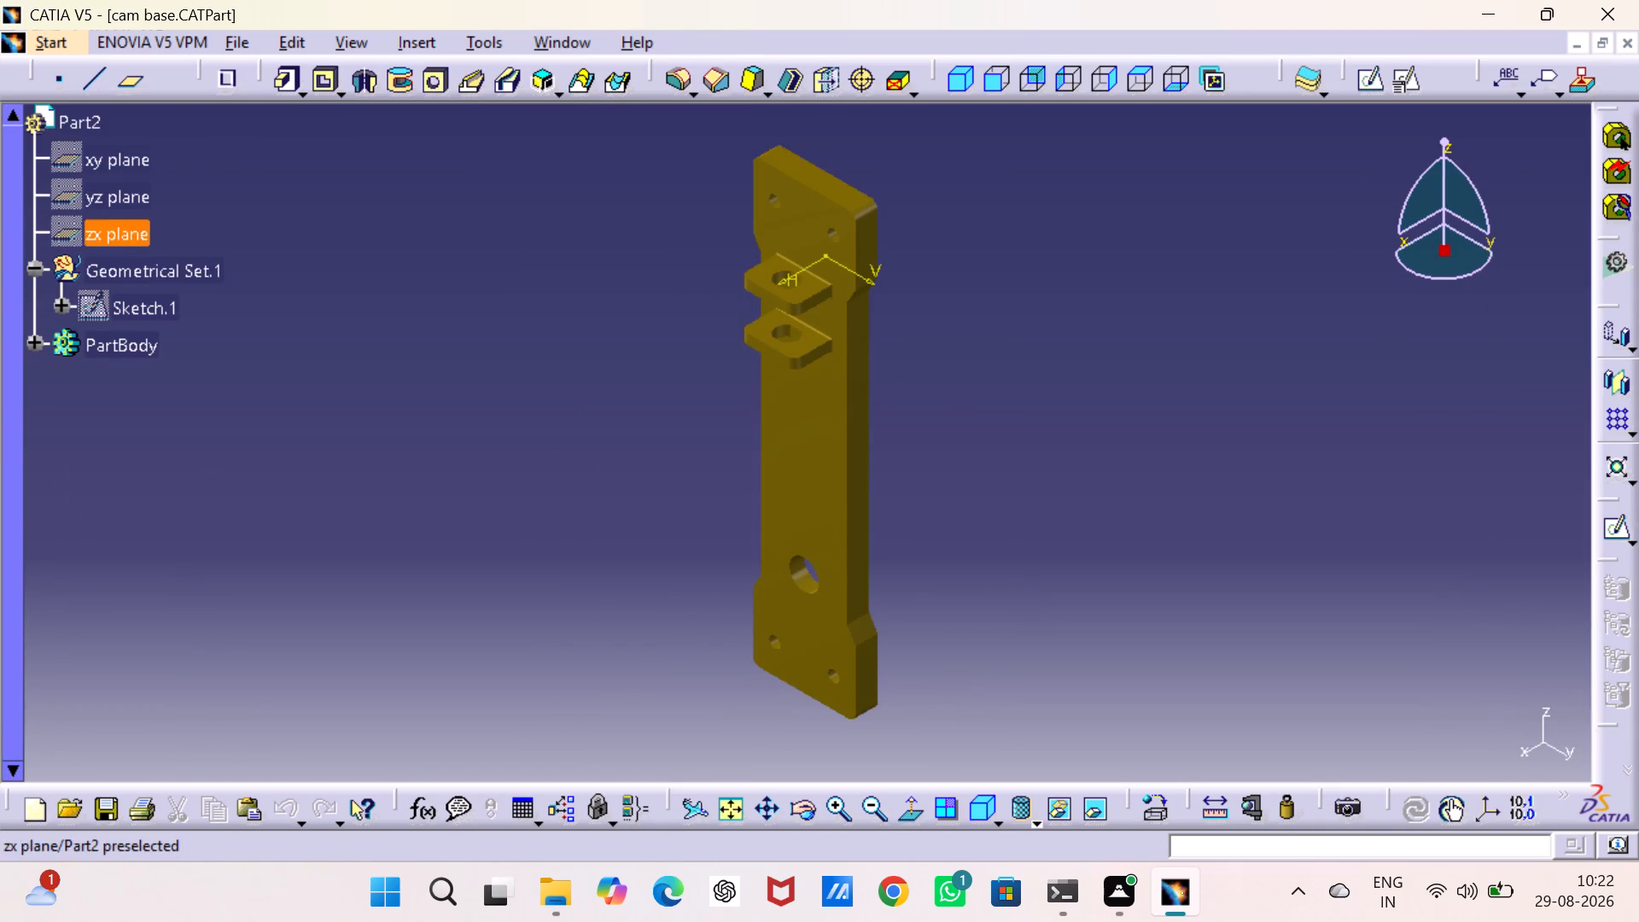
click(838, 189)
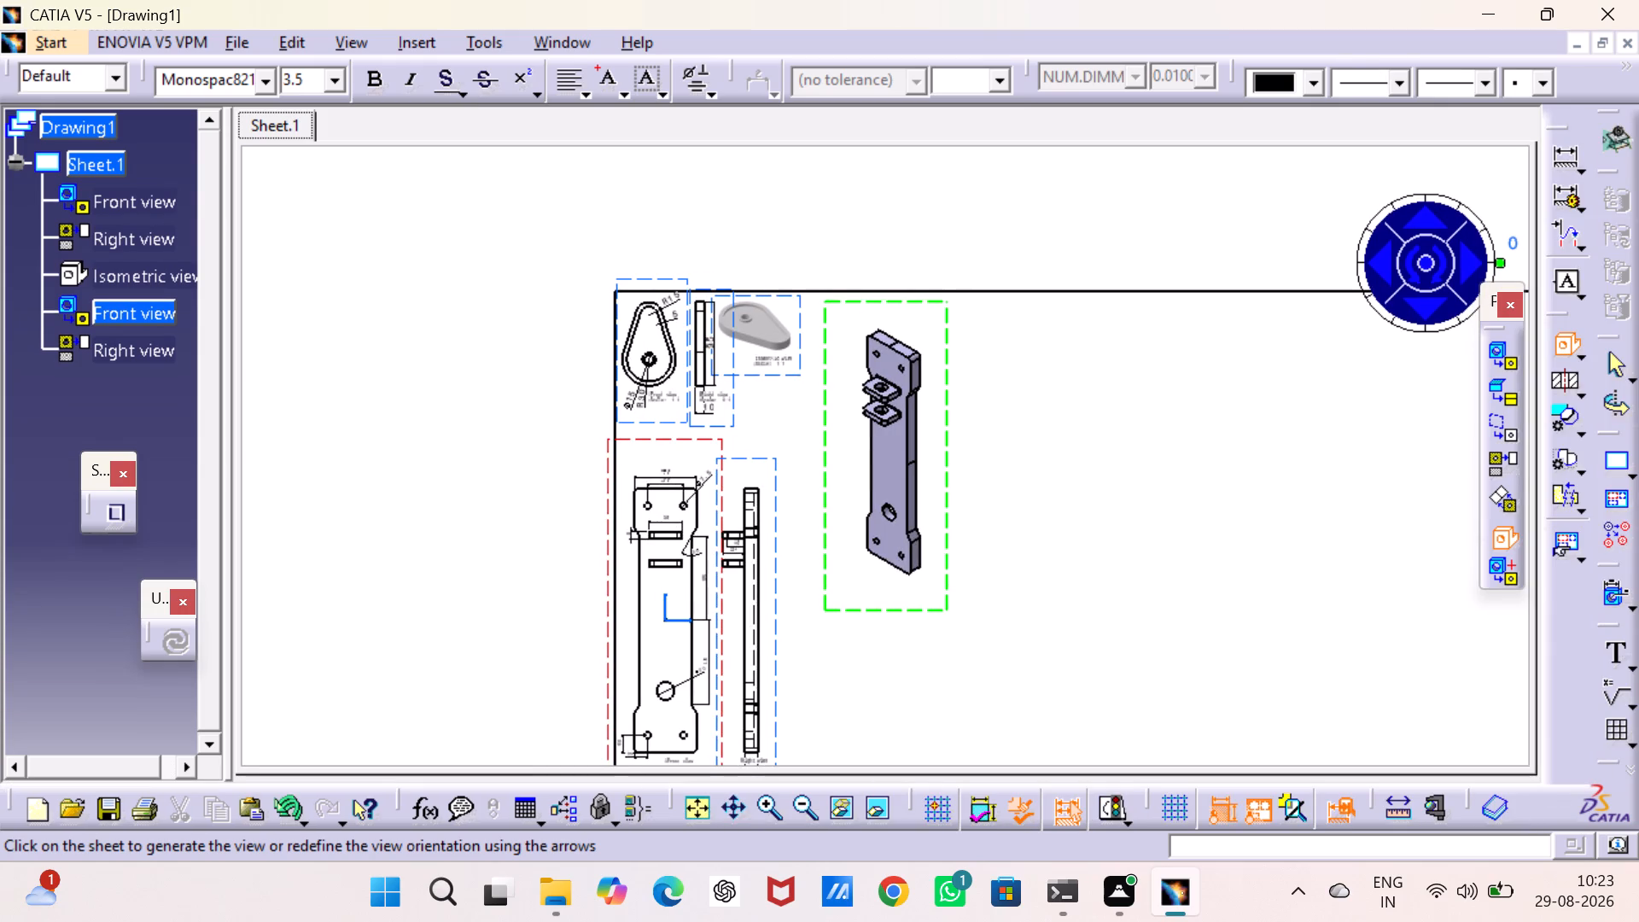
scroll(904, 564, down, 1)
middle_drag(904, 563, 866, 397)
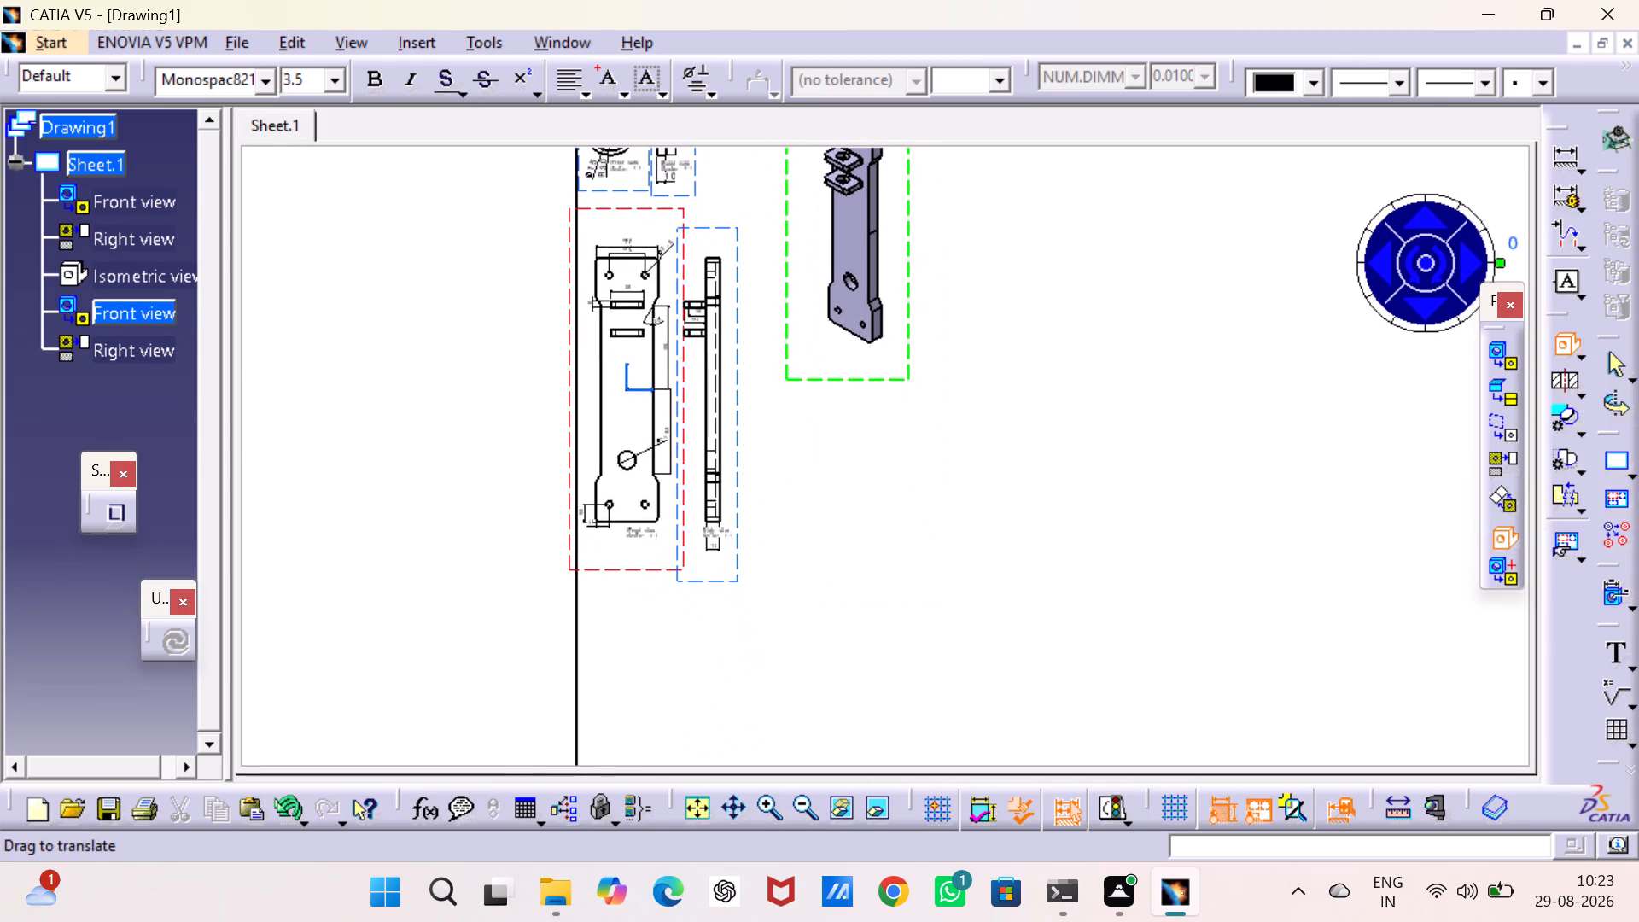
drag(848, 382, 808, 536)
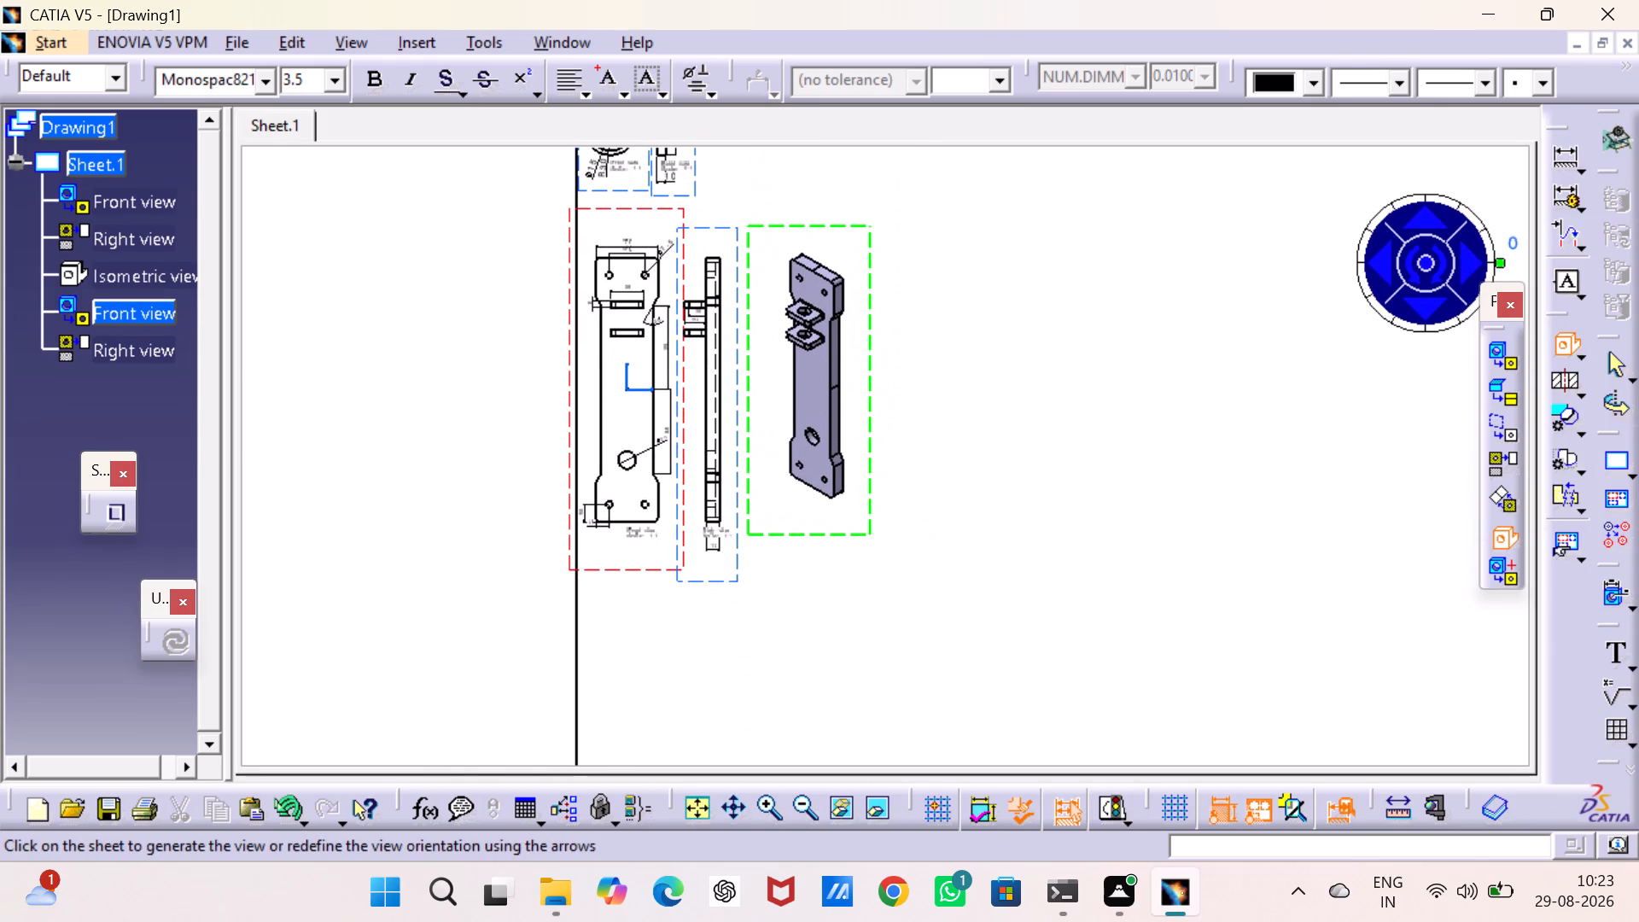
drag(808, 536, 808, 537)
click(1045, 499)
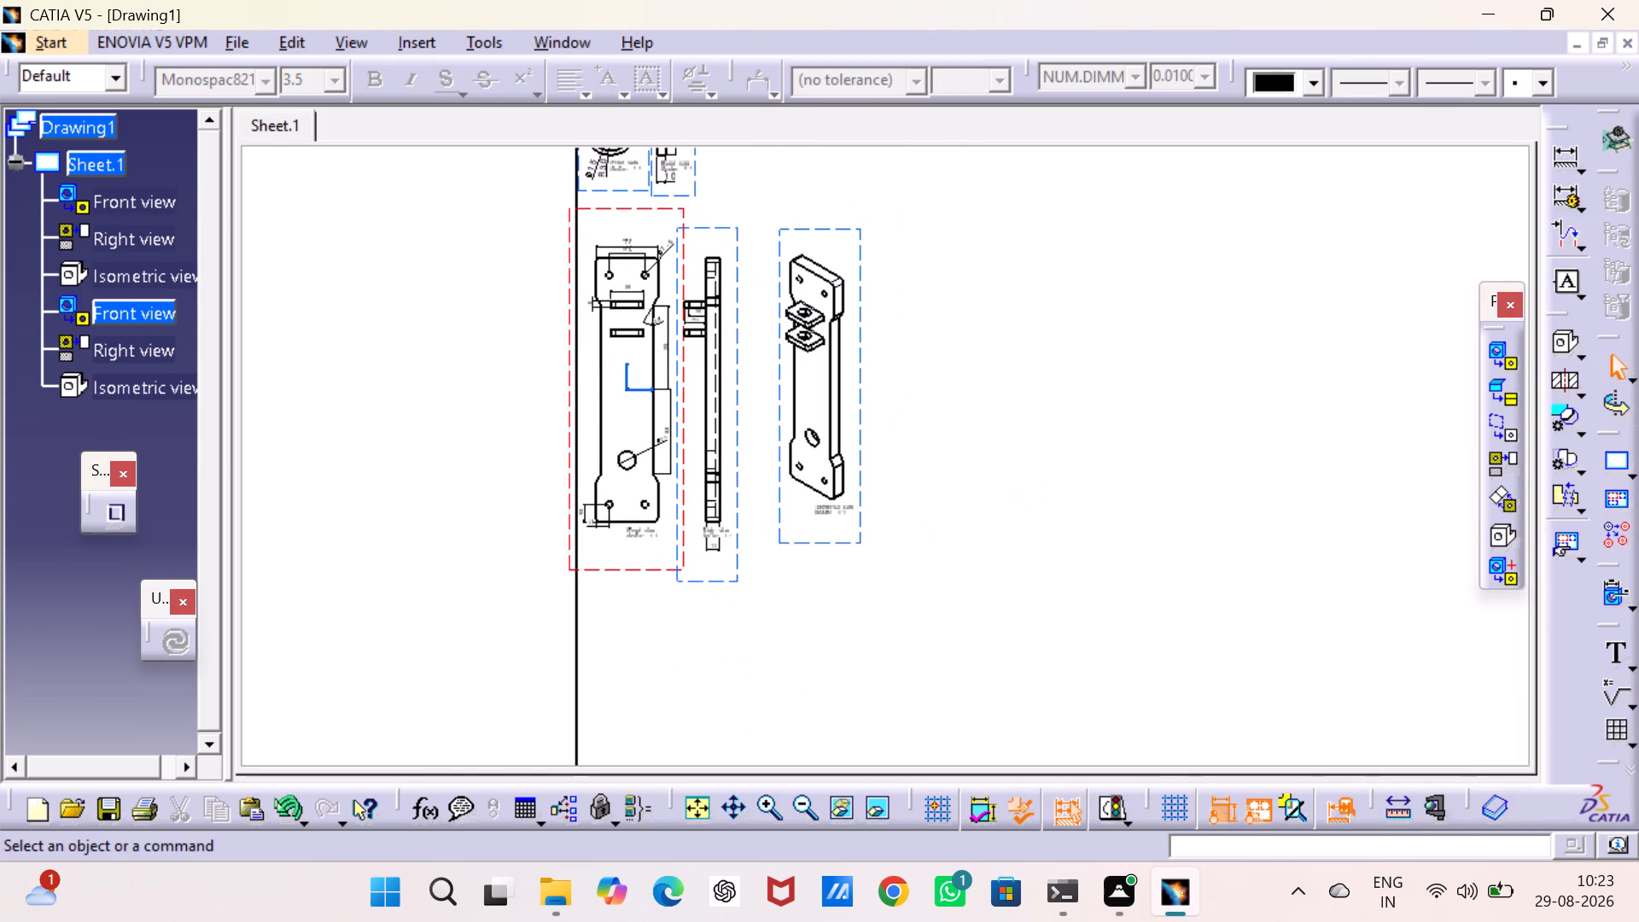
Switch the cam base's isometric view to Raster generation mode with a shaded display style, keeping normal quality.
right_click(860, 411)
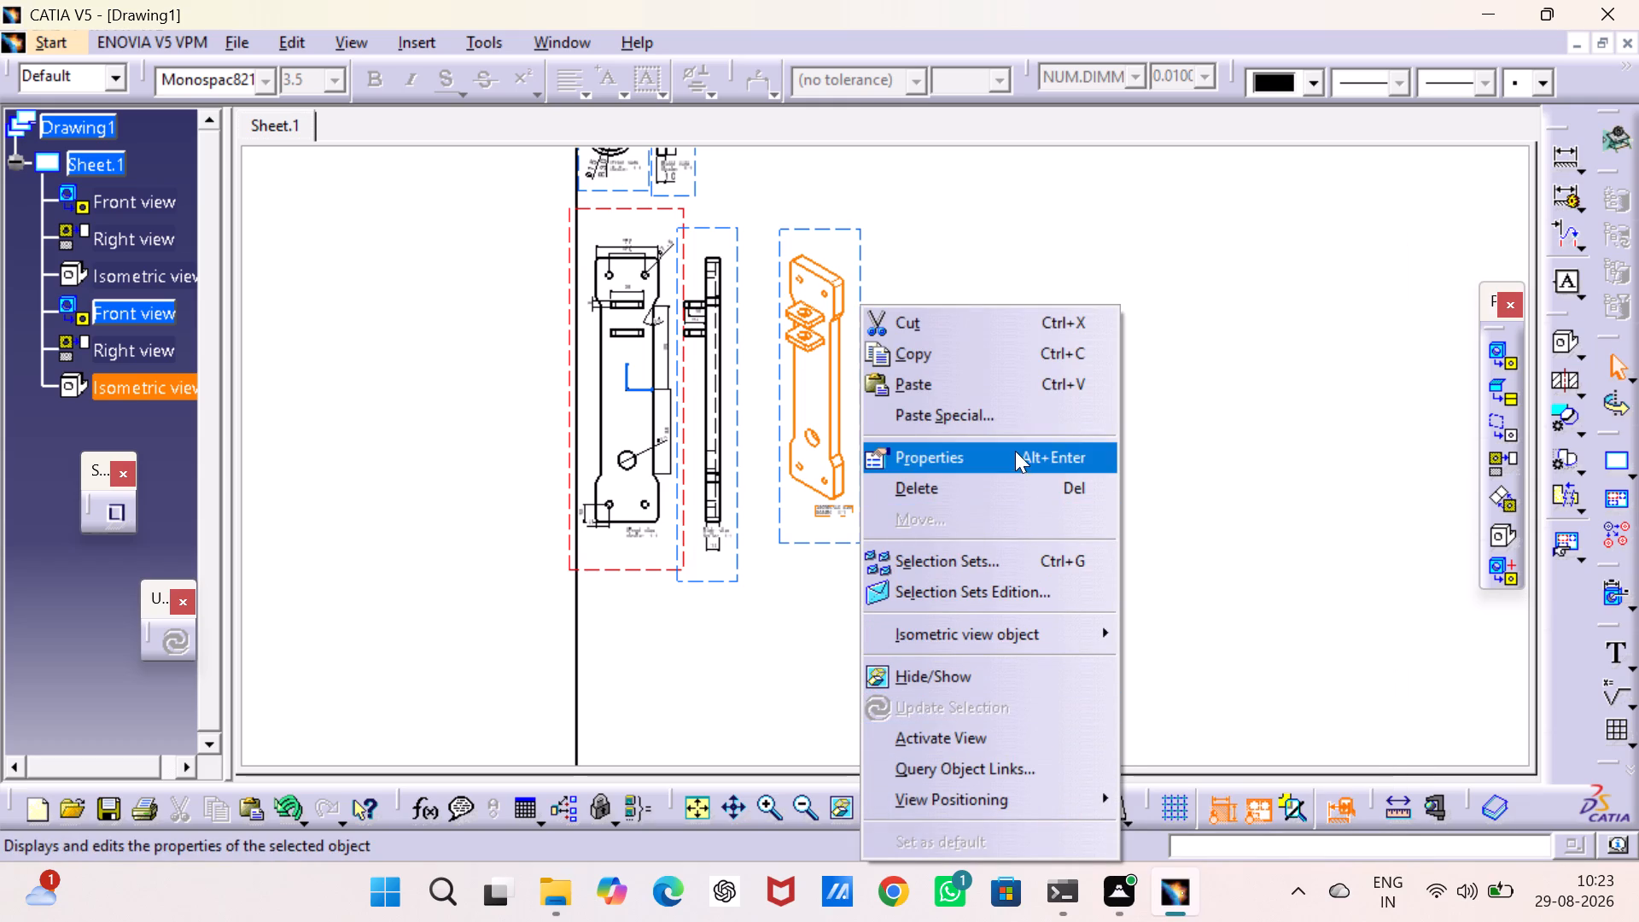
click(1015, 451)
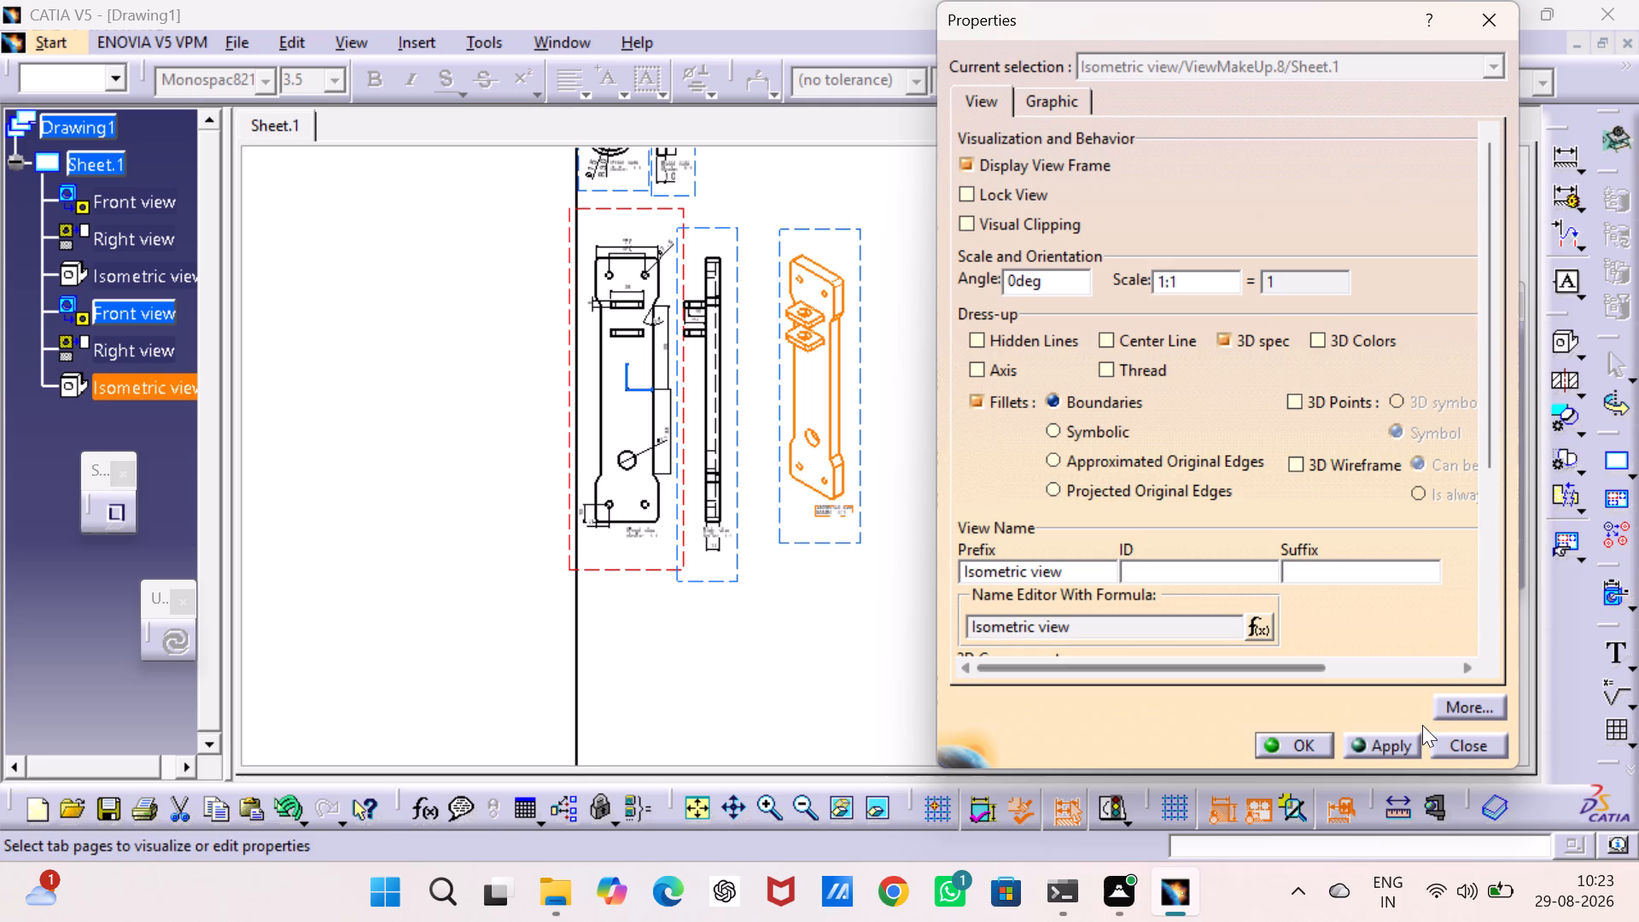
scroll(1420, 505, down, 2)
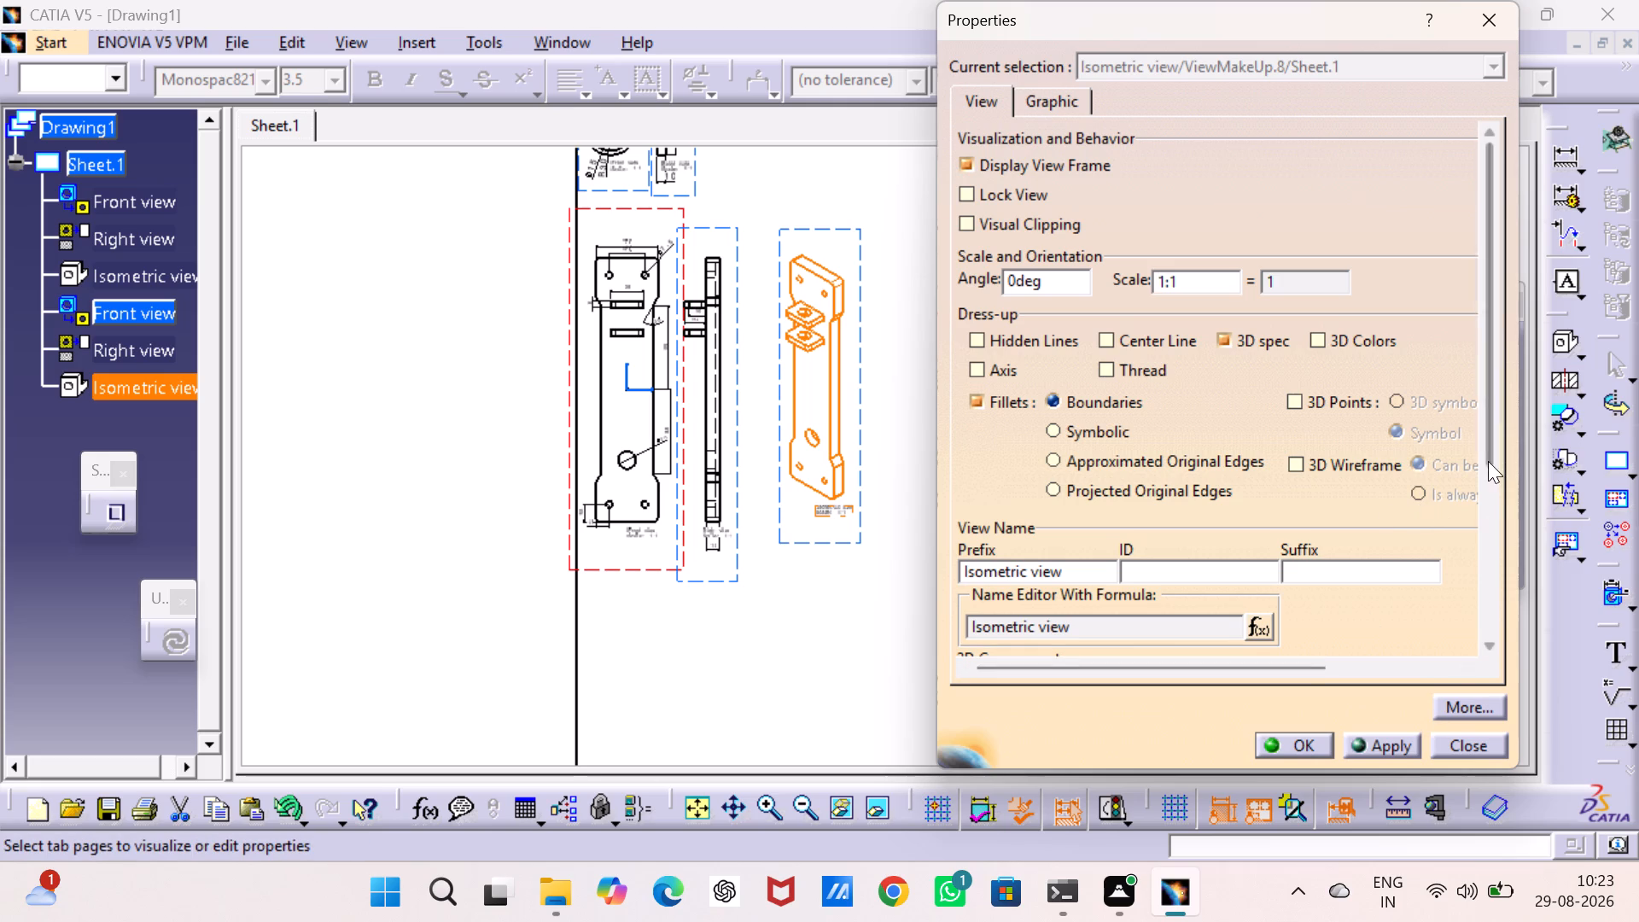
drag(1485, 462, 1490, 644)
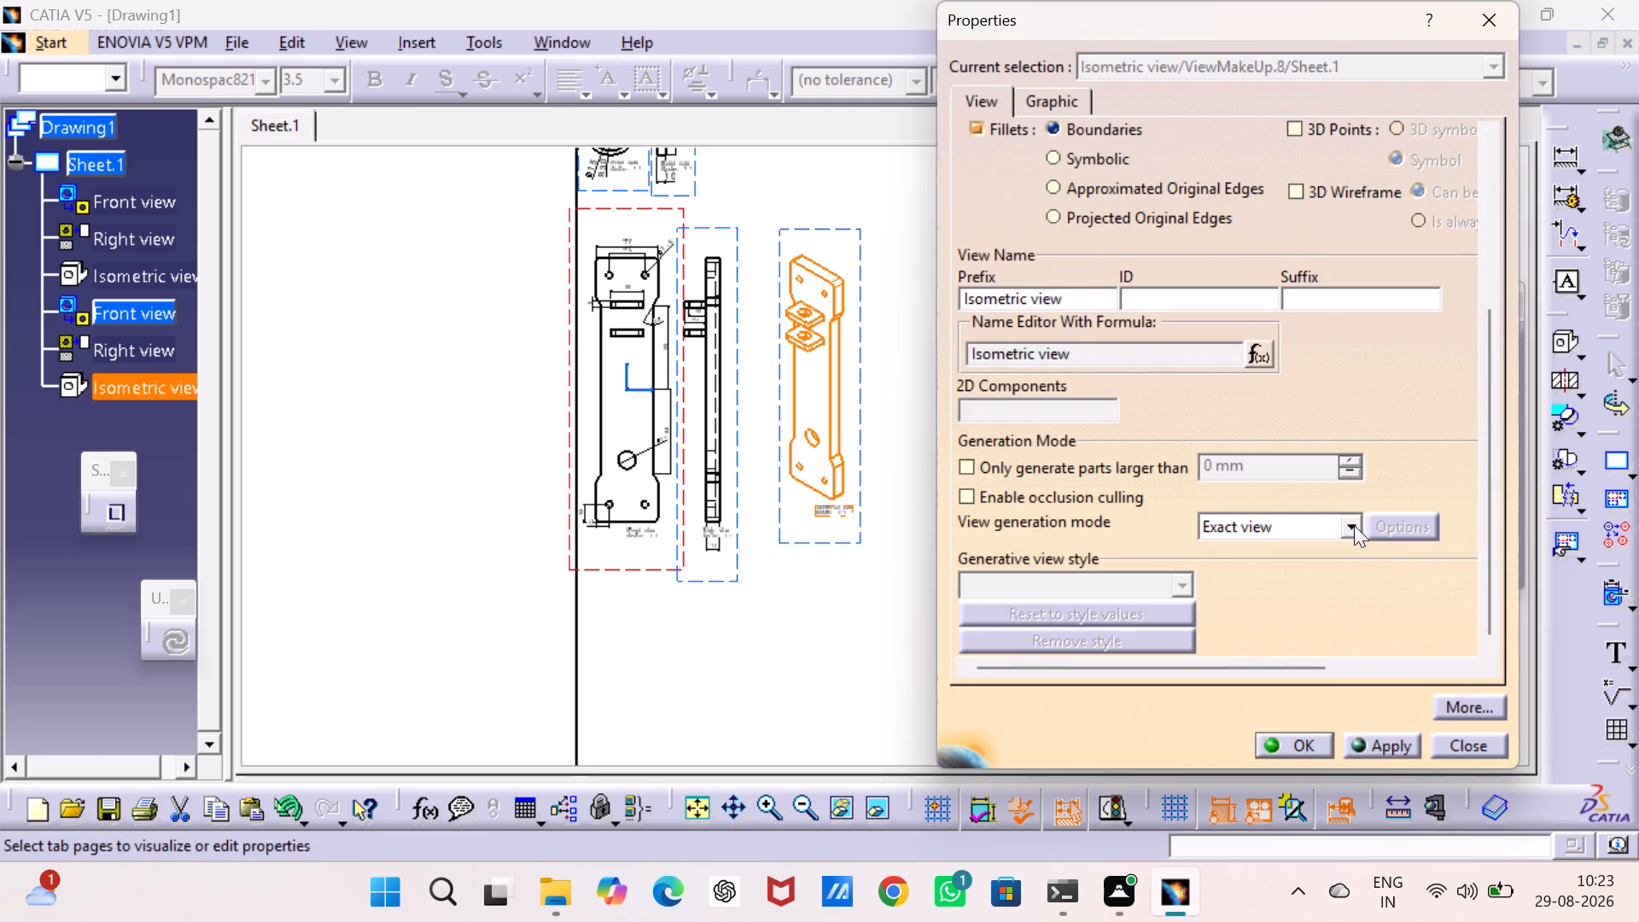
click(1350, 523)
click(1297, 610)
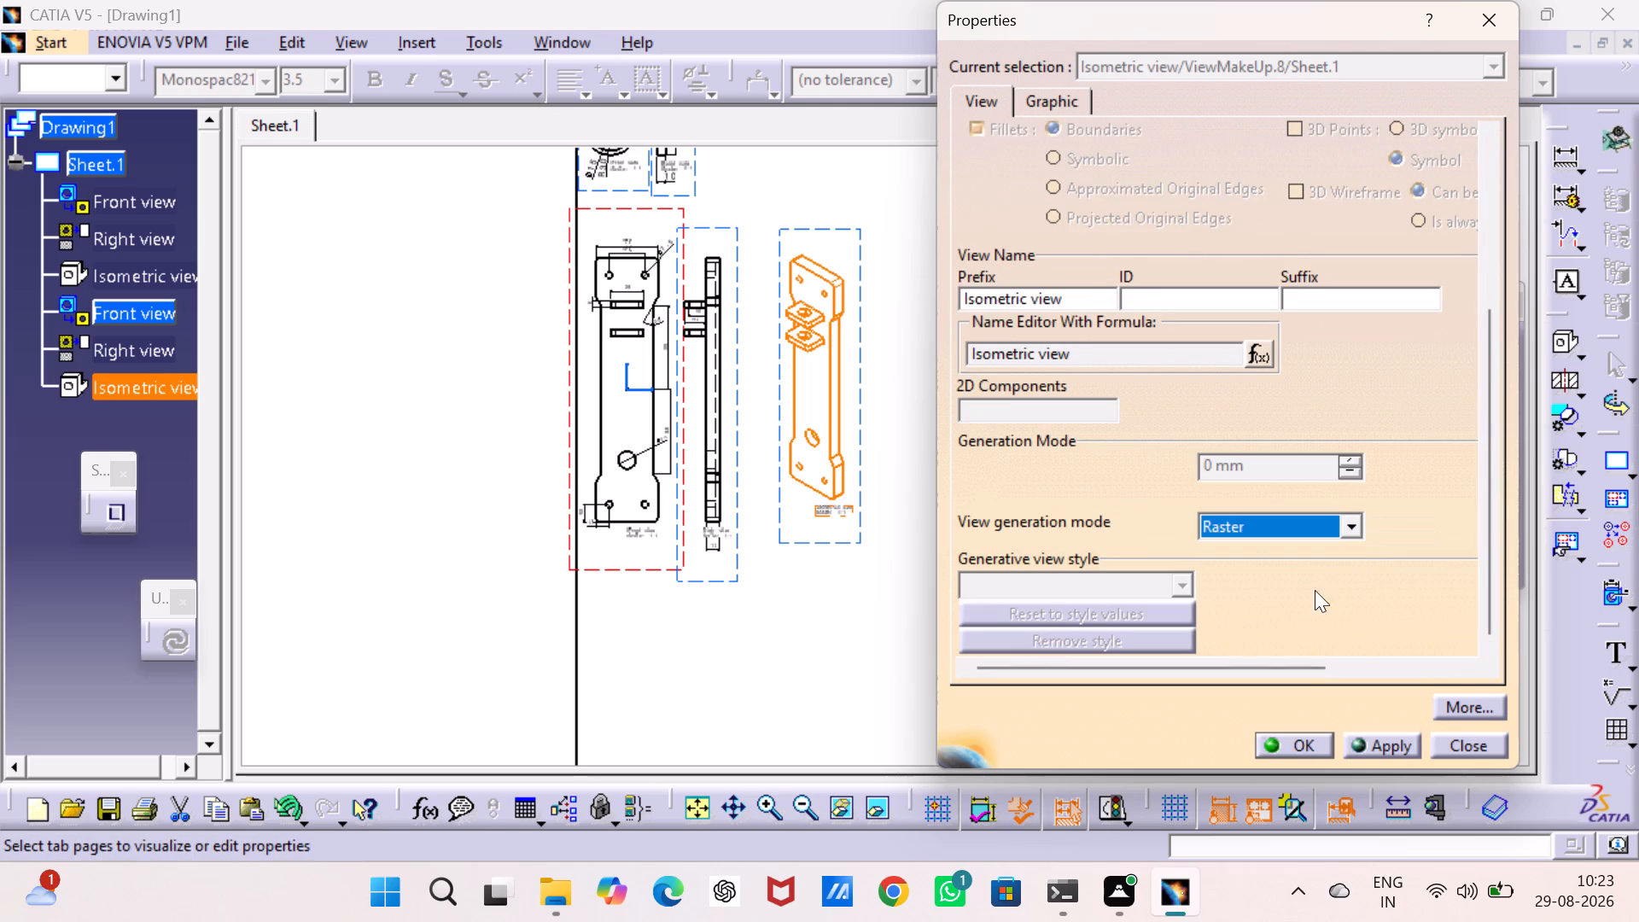
click(1399, 521)
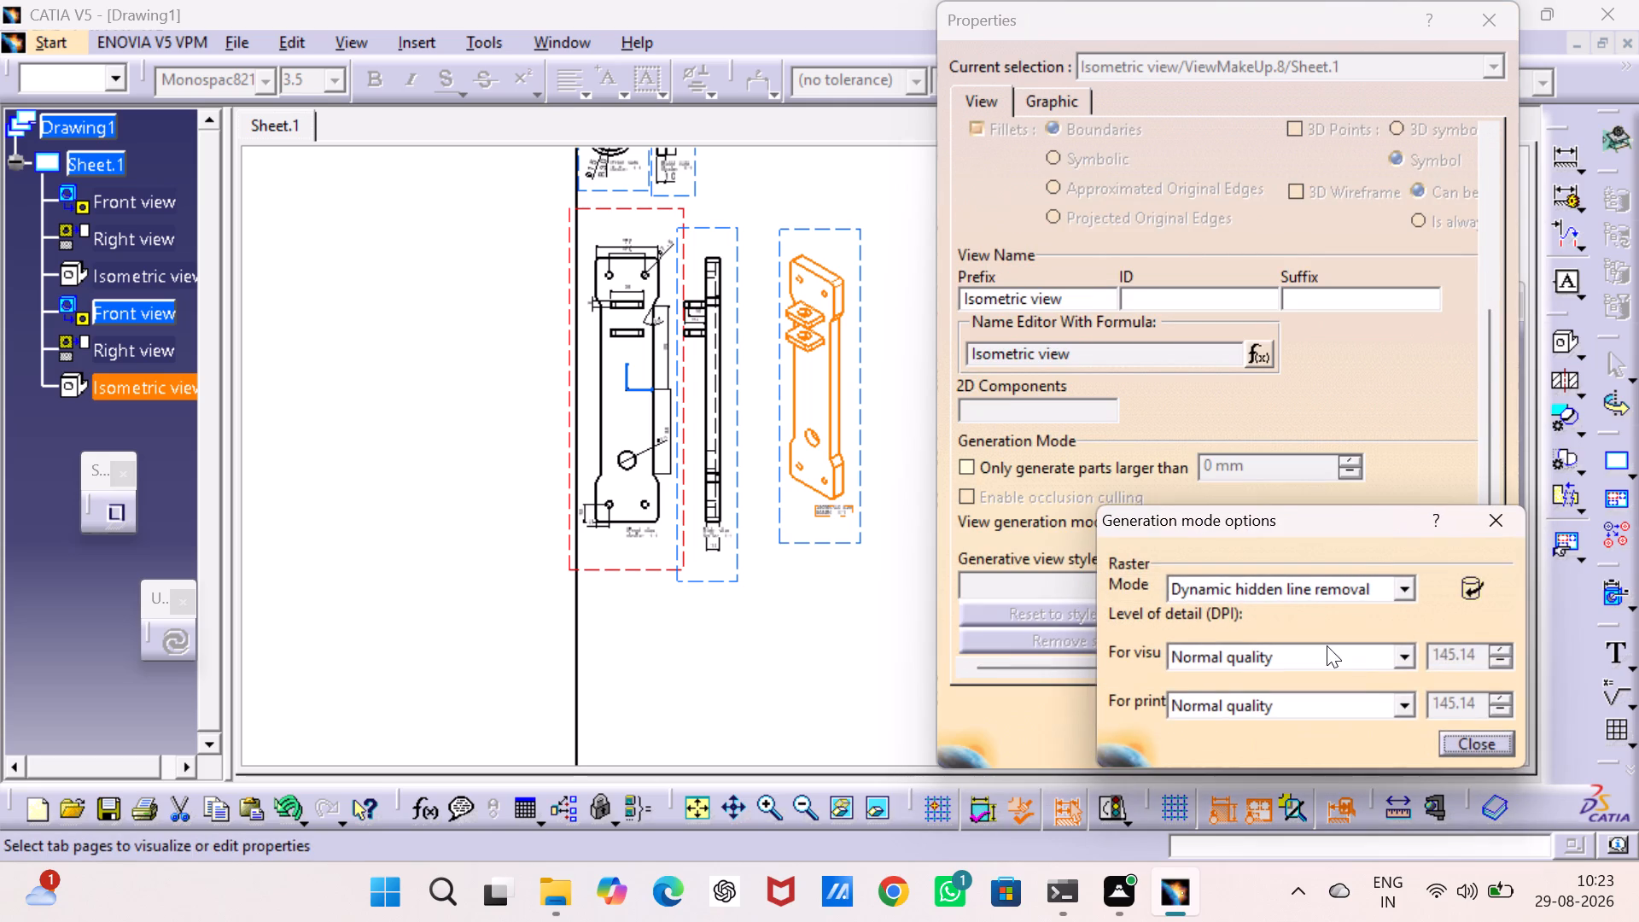
click(1382, 661)
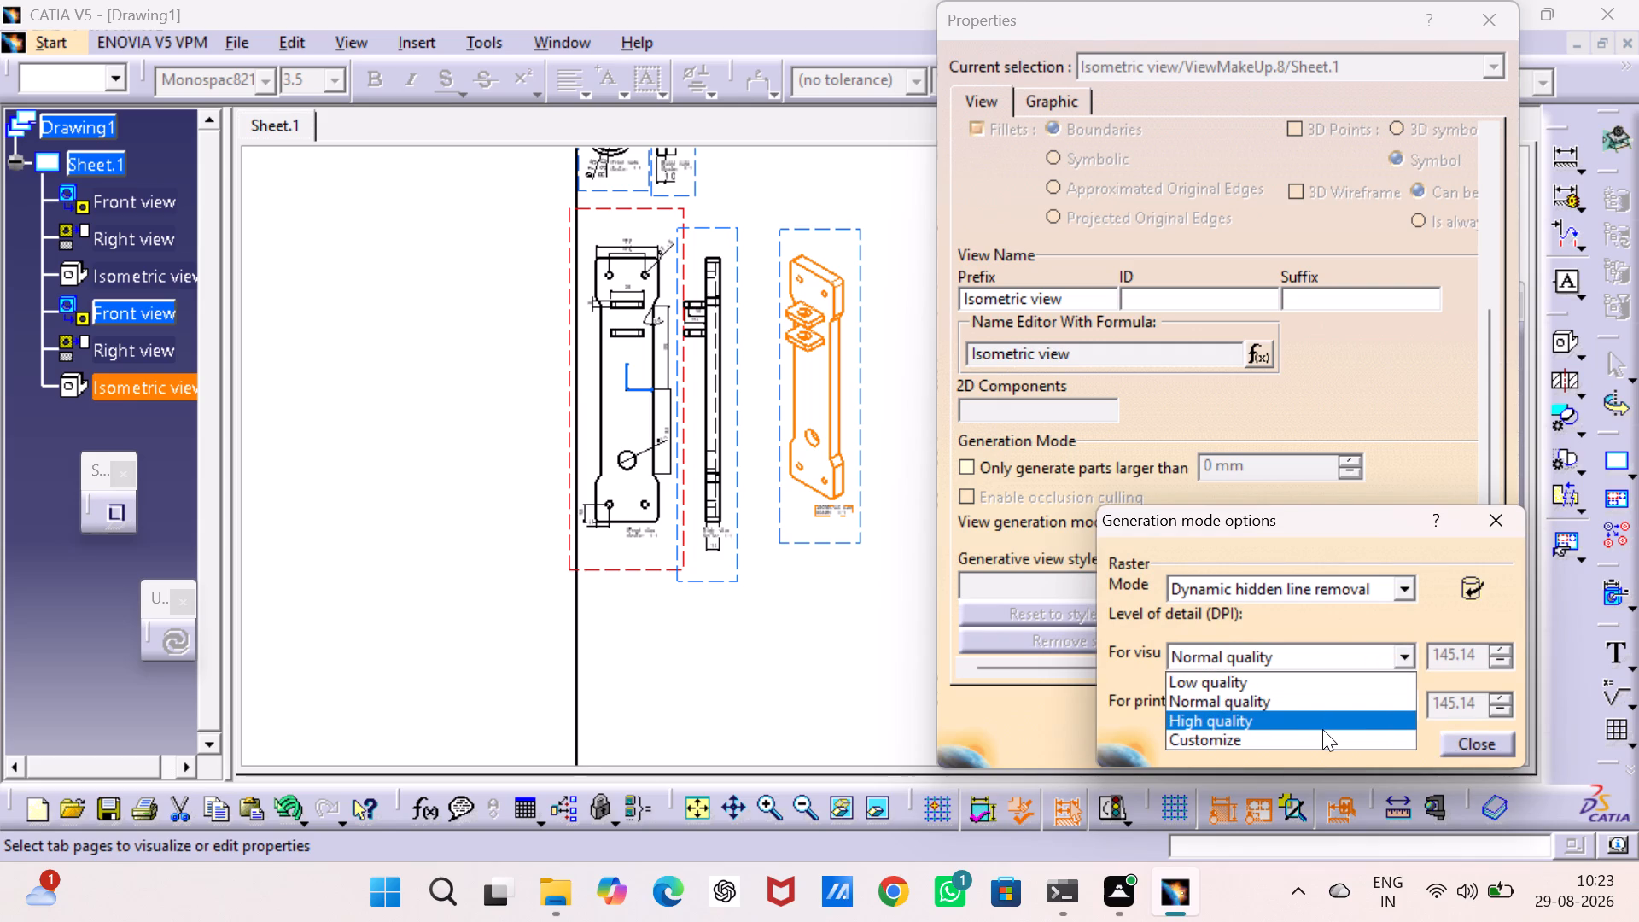
click(1397, 649)
click(1396, 575)
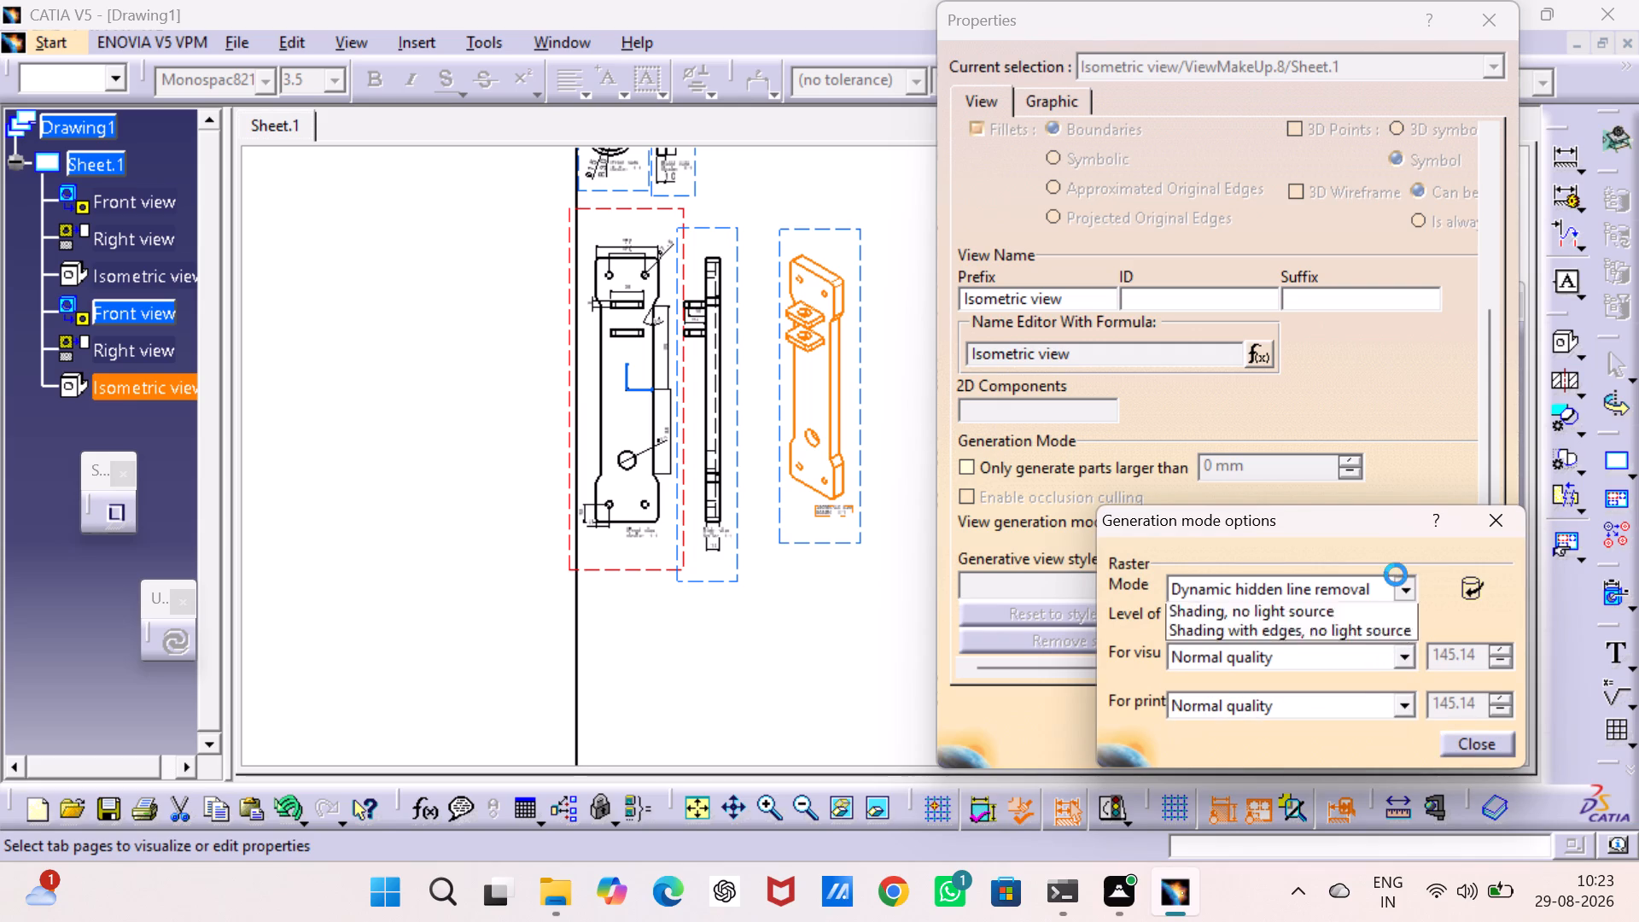
click(1302, 633)
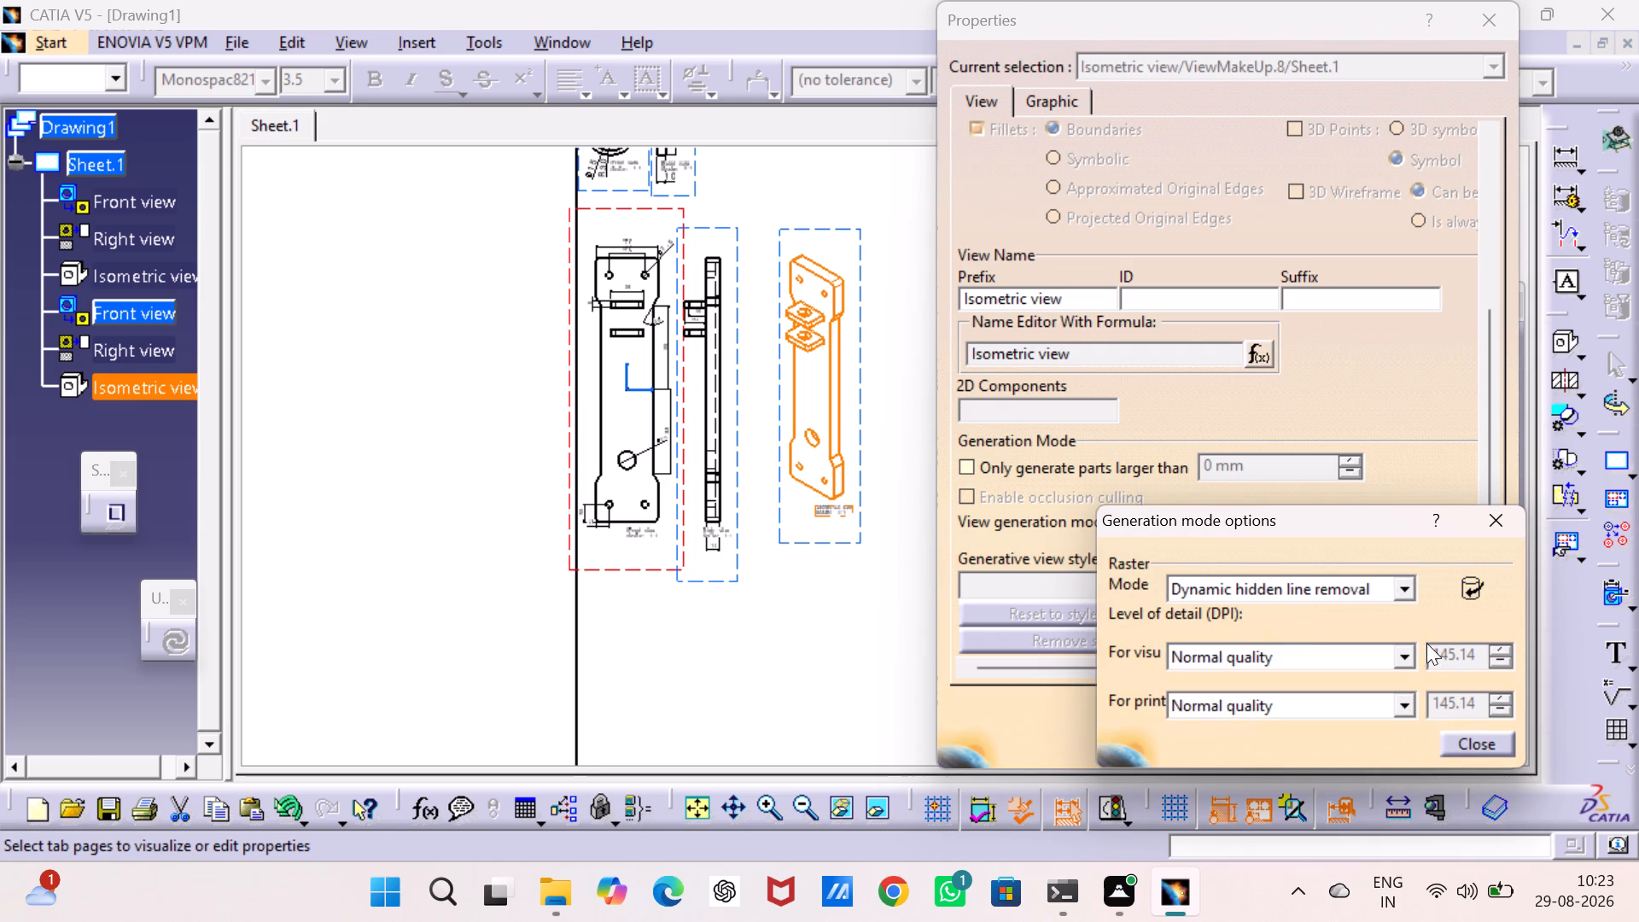
click(1458, 750)
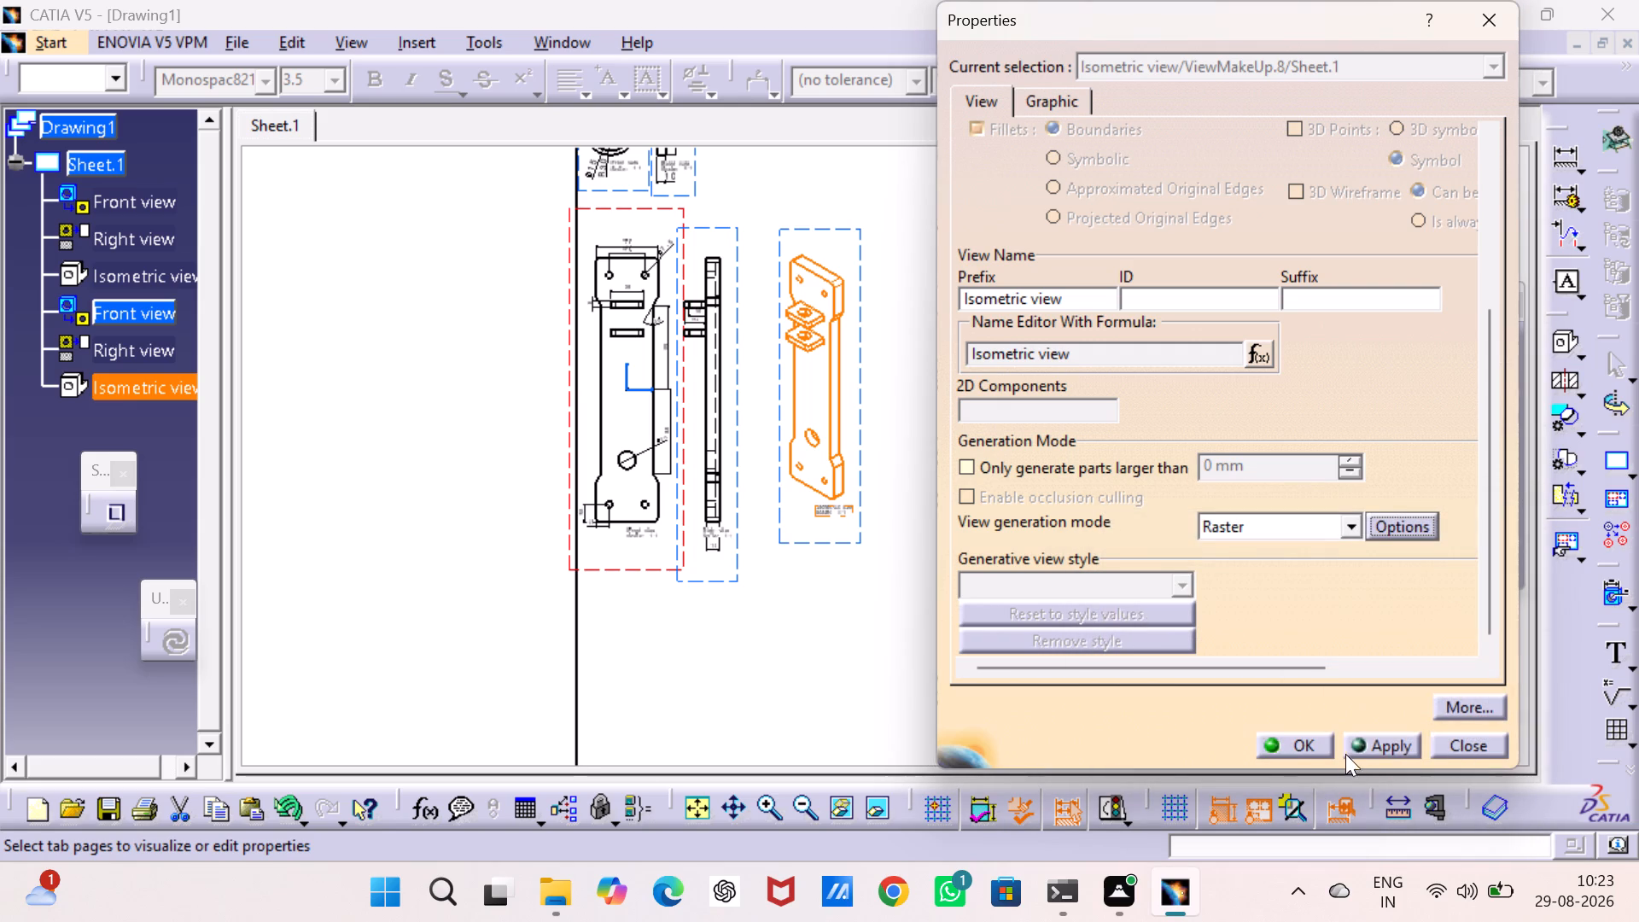
click(1330, 744)
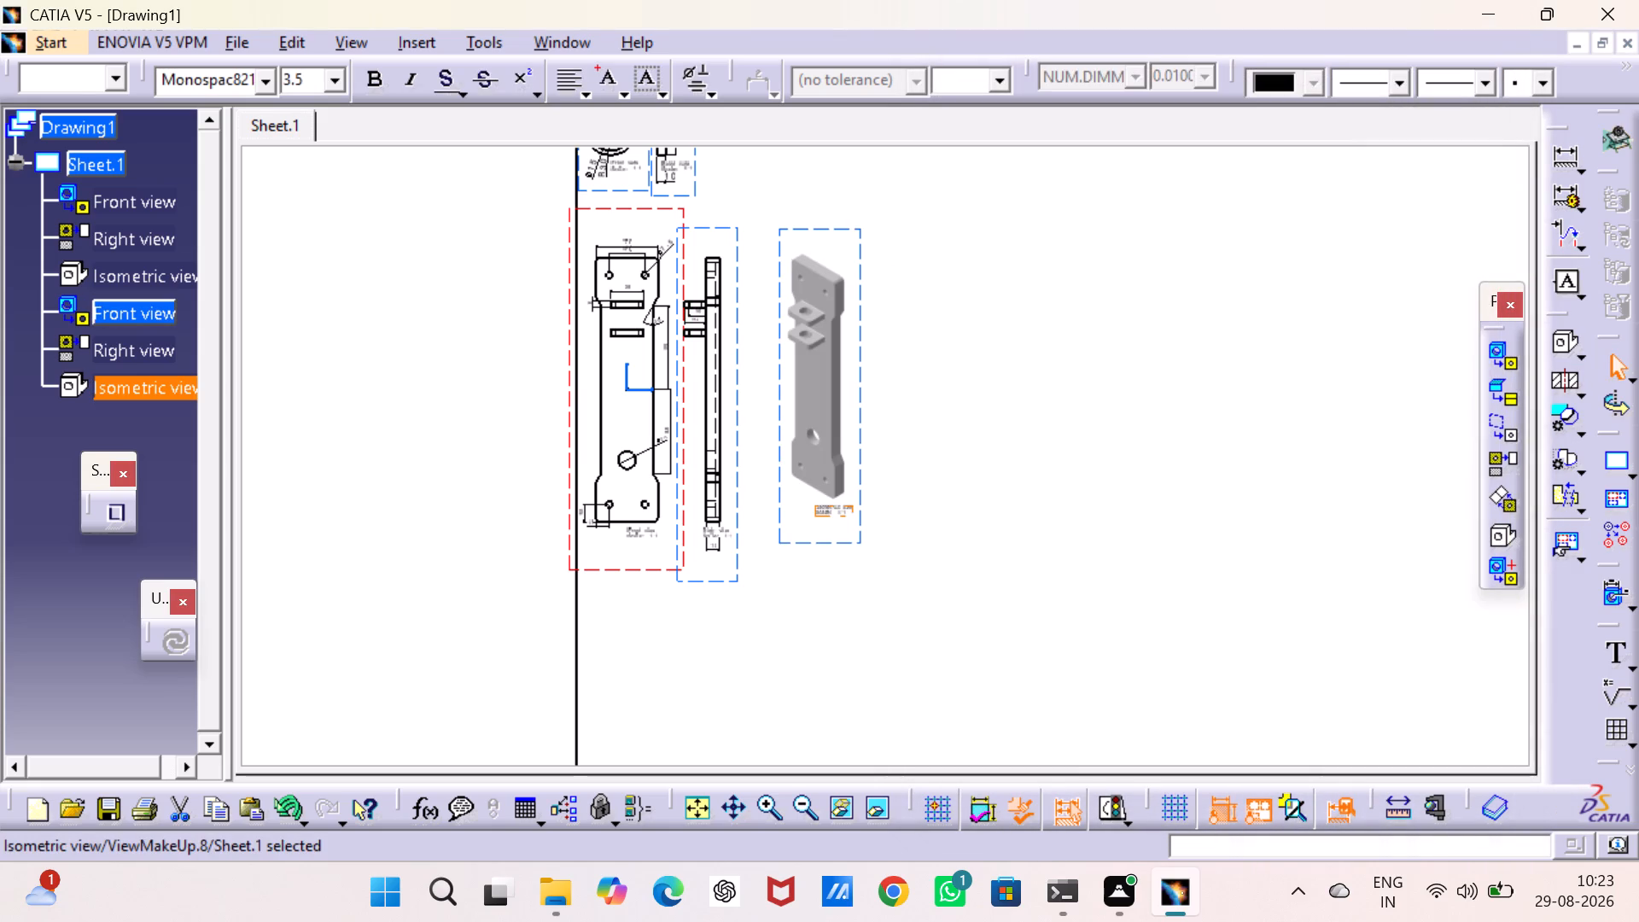
click(1186, 490)
Generate a front view of the bush part from its flat ring face, placed below the cam's isometric view.
middle_drag(1181, 456, 1197, 593)
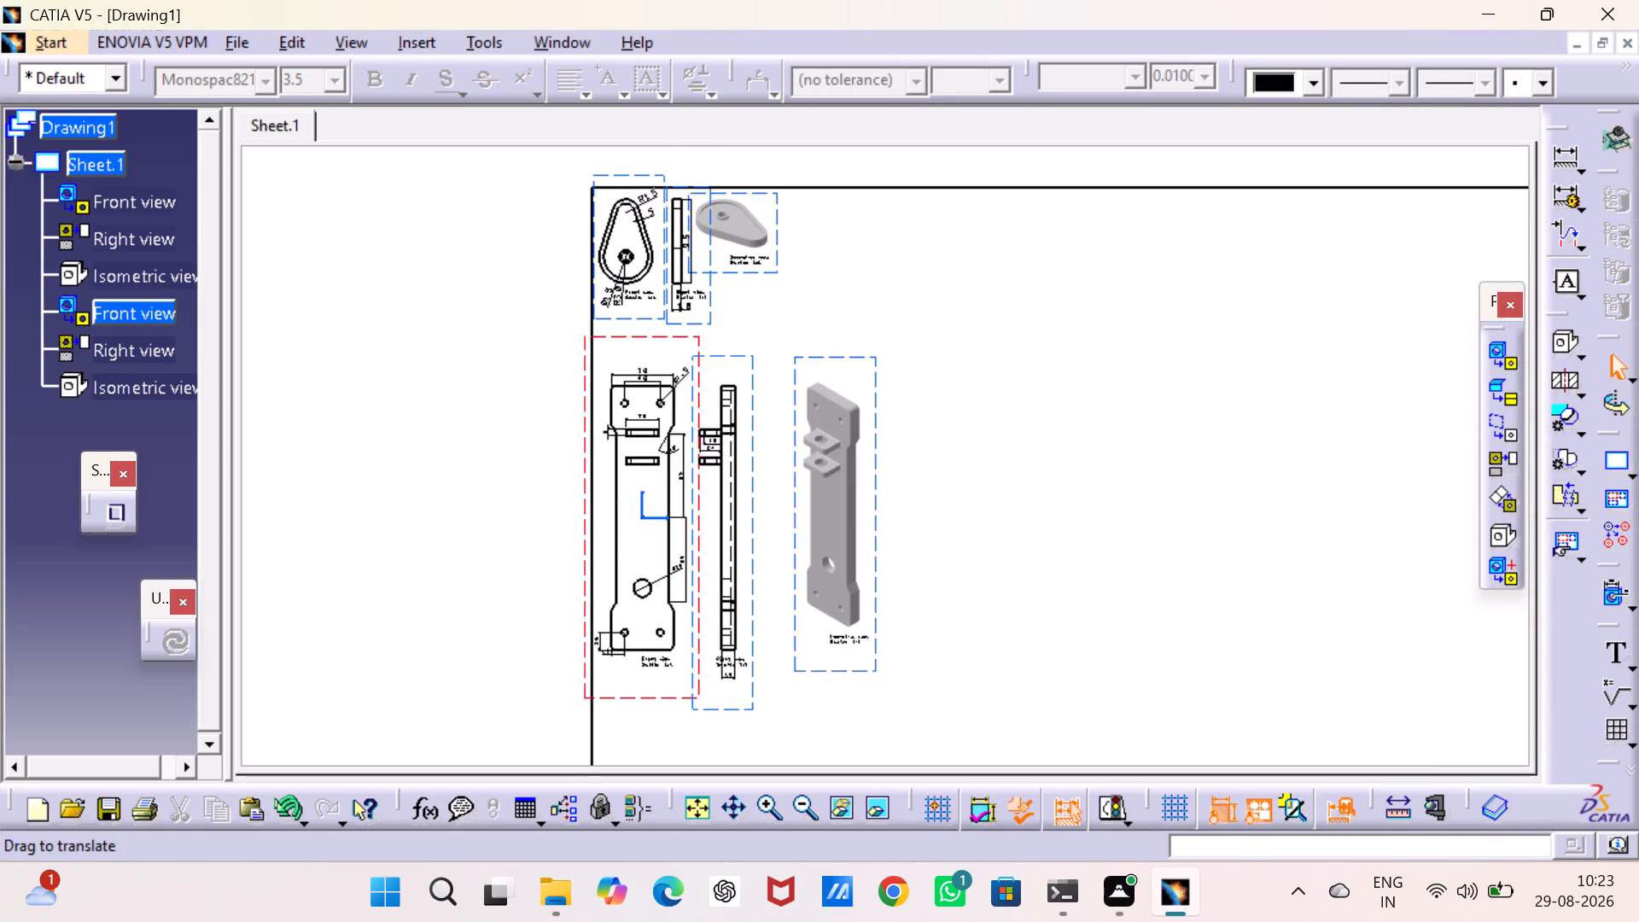
middle_drag(1197, 593, 1173, 525)
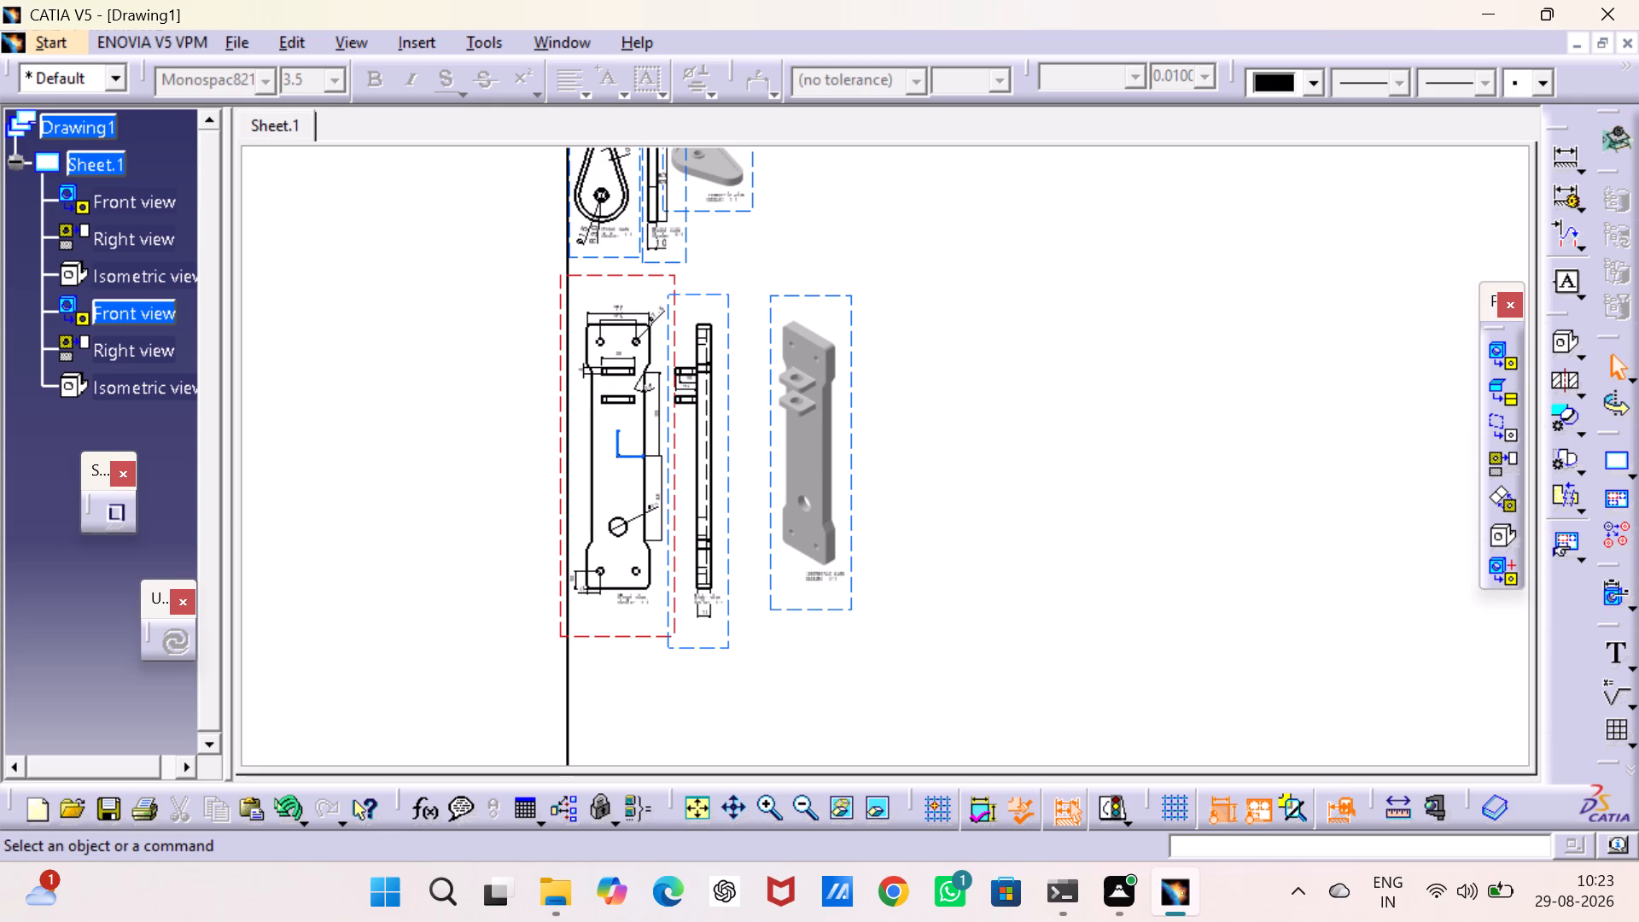
middle_drag(1020, 394, 896, 289)
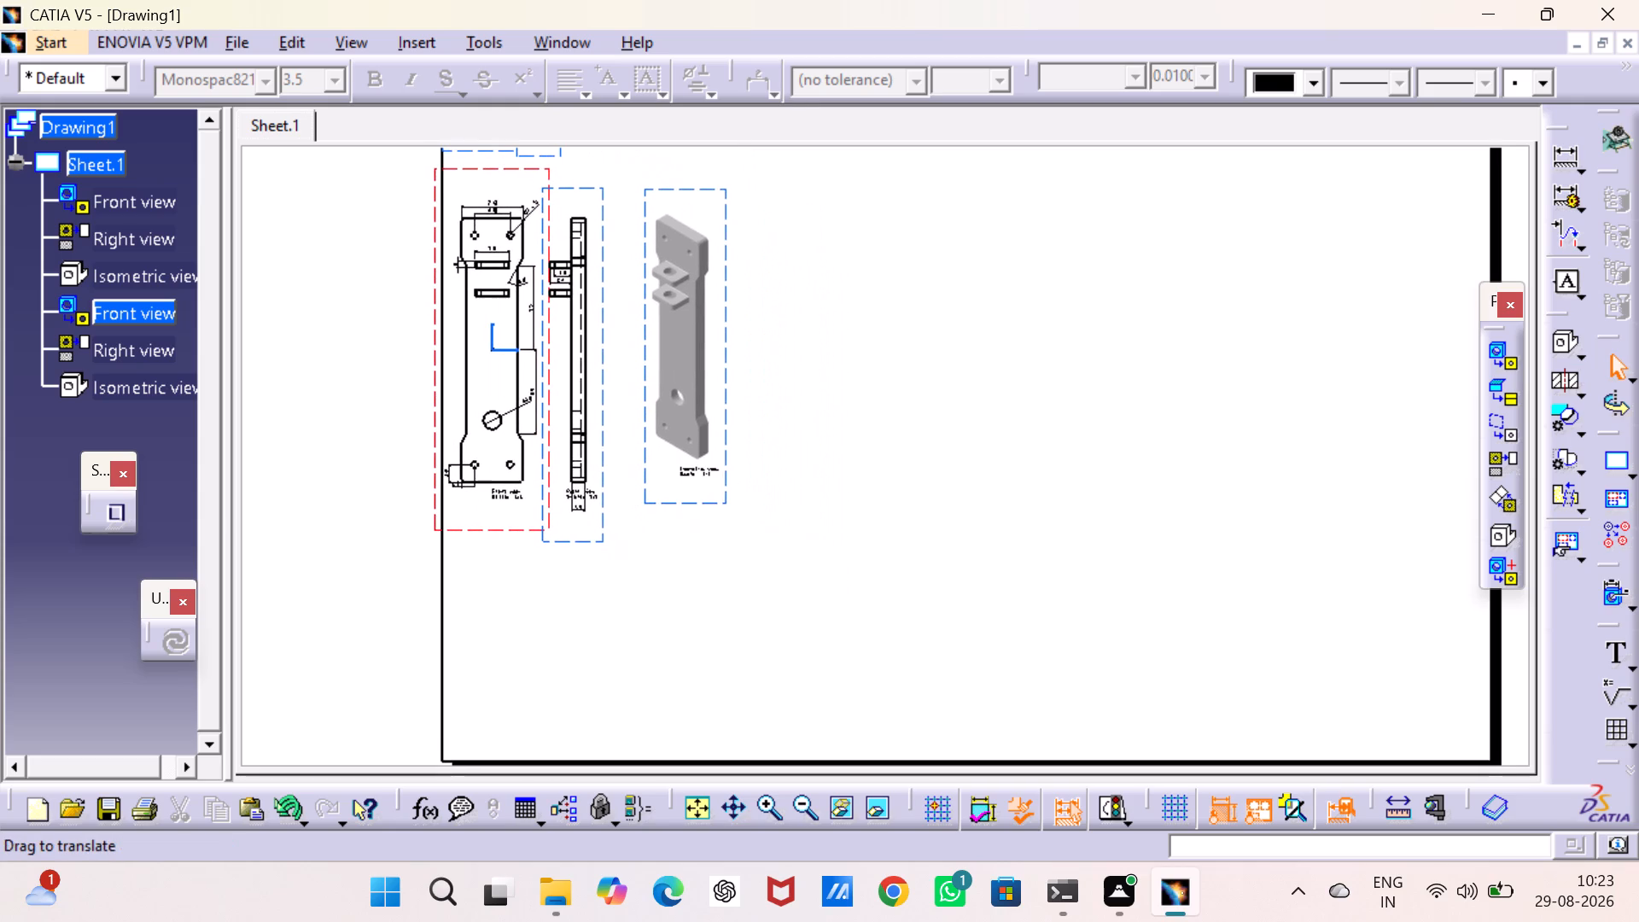
middle_drag(896, 289, 898, 292)
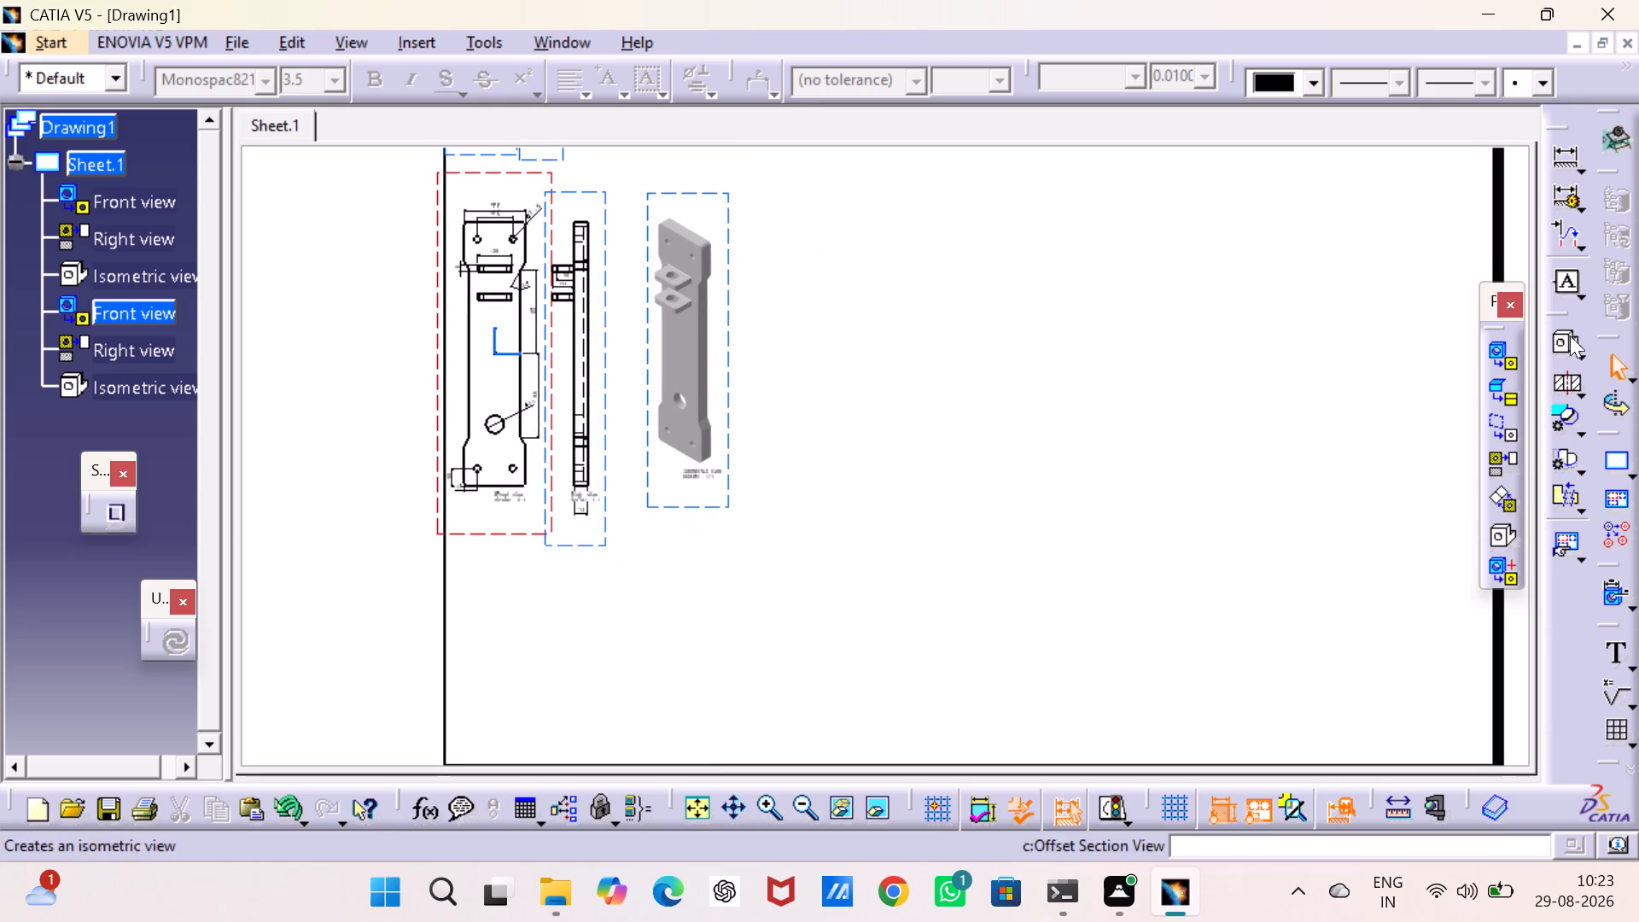
click(1503, 349)
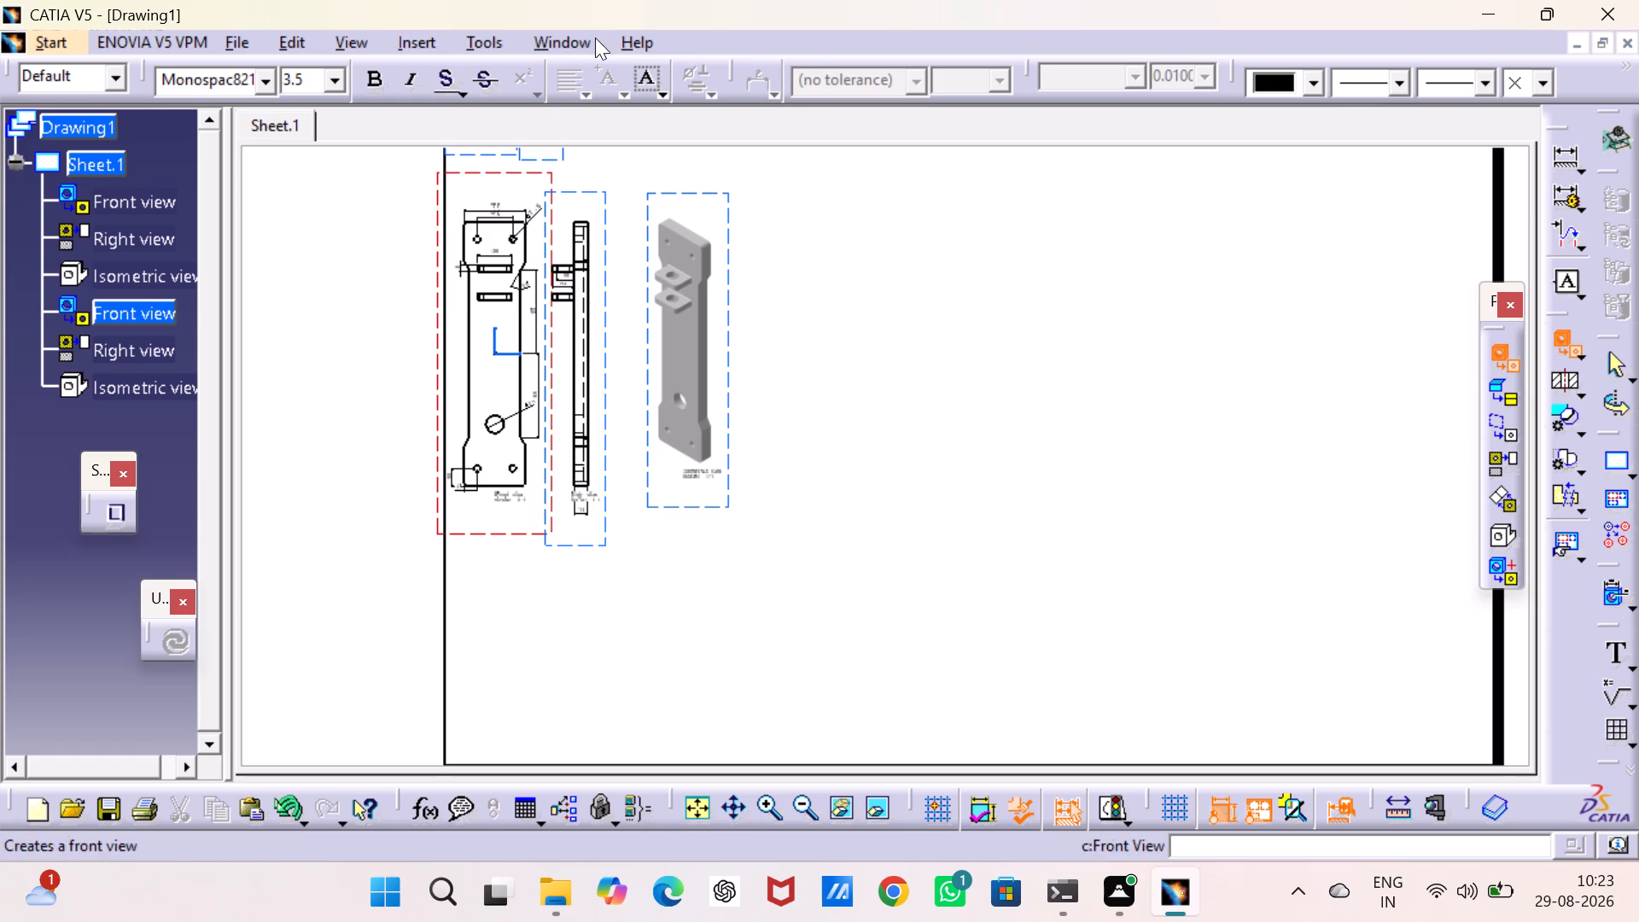
click(580, 41)
click(626, 271)
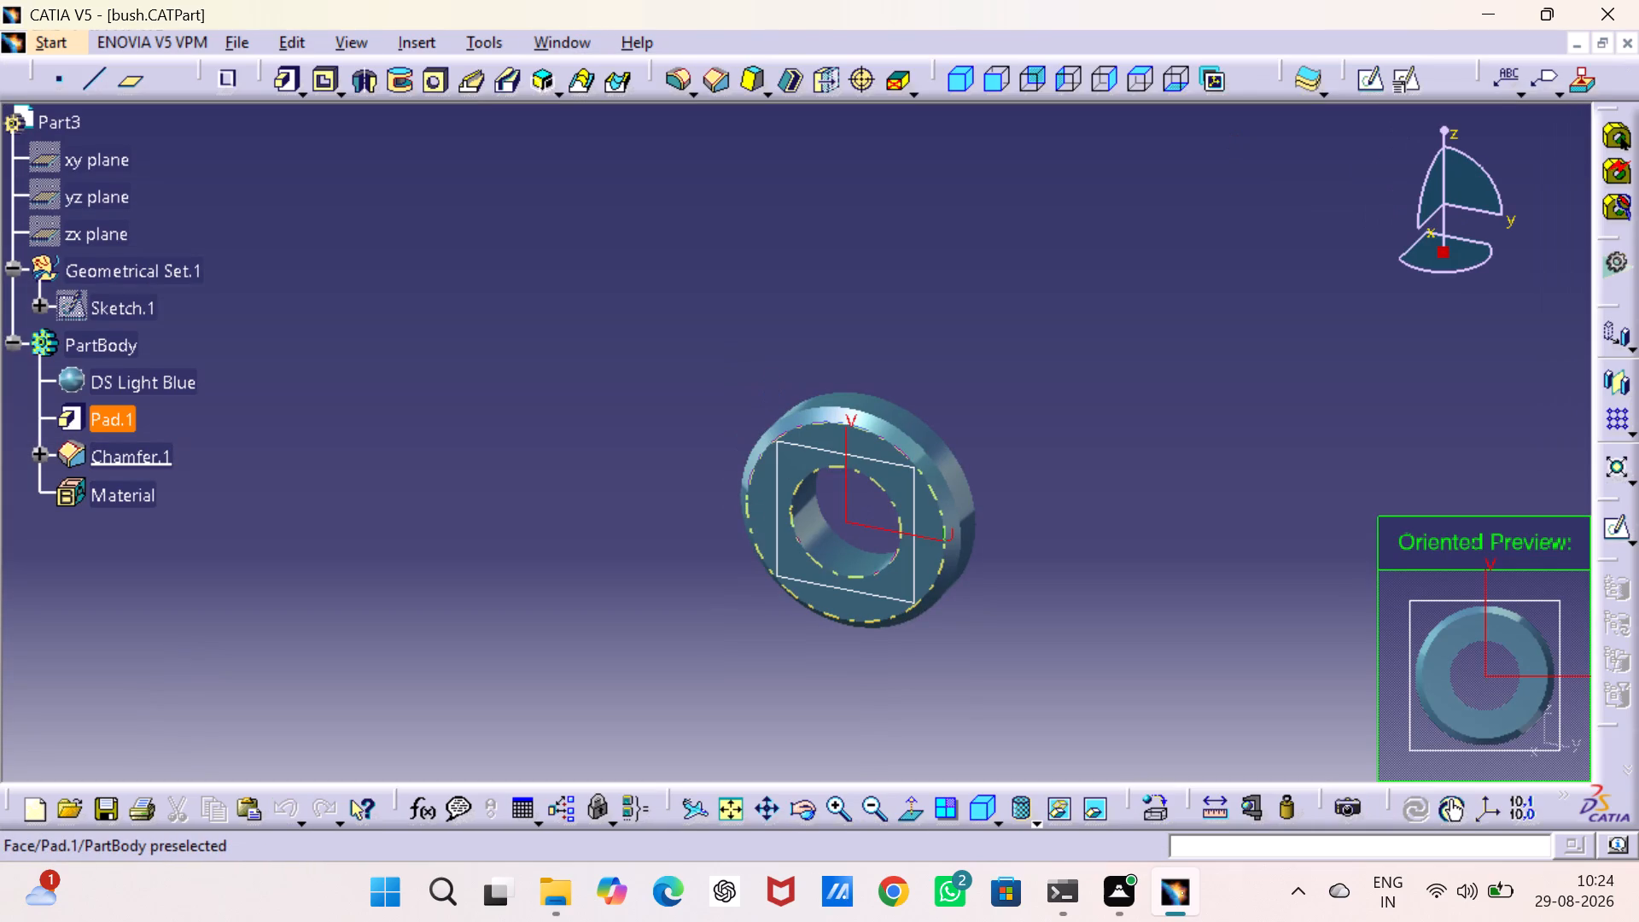
click(836, 435)
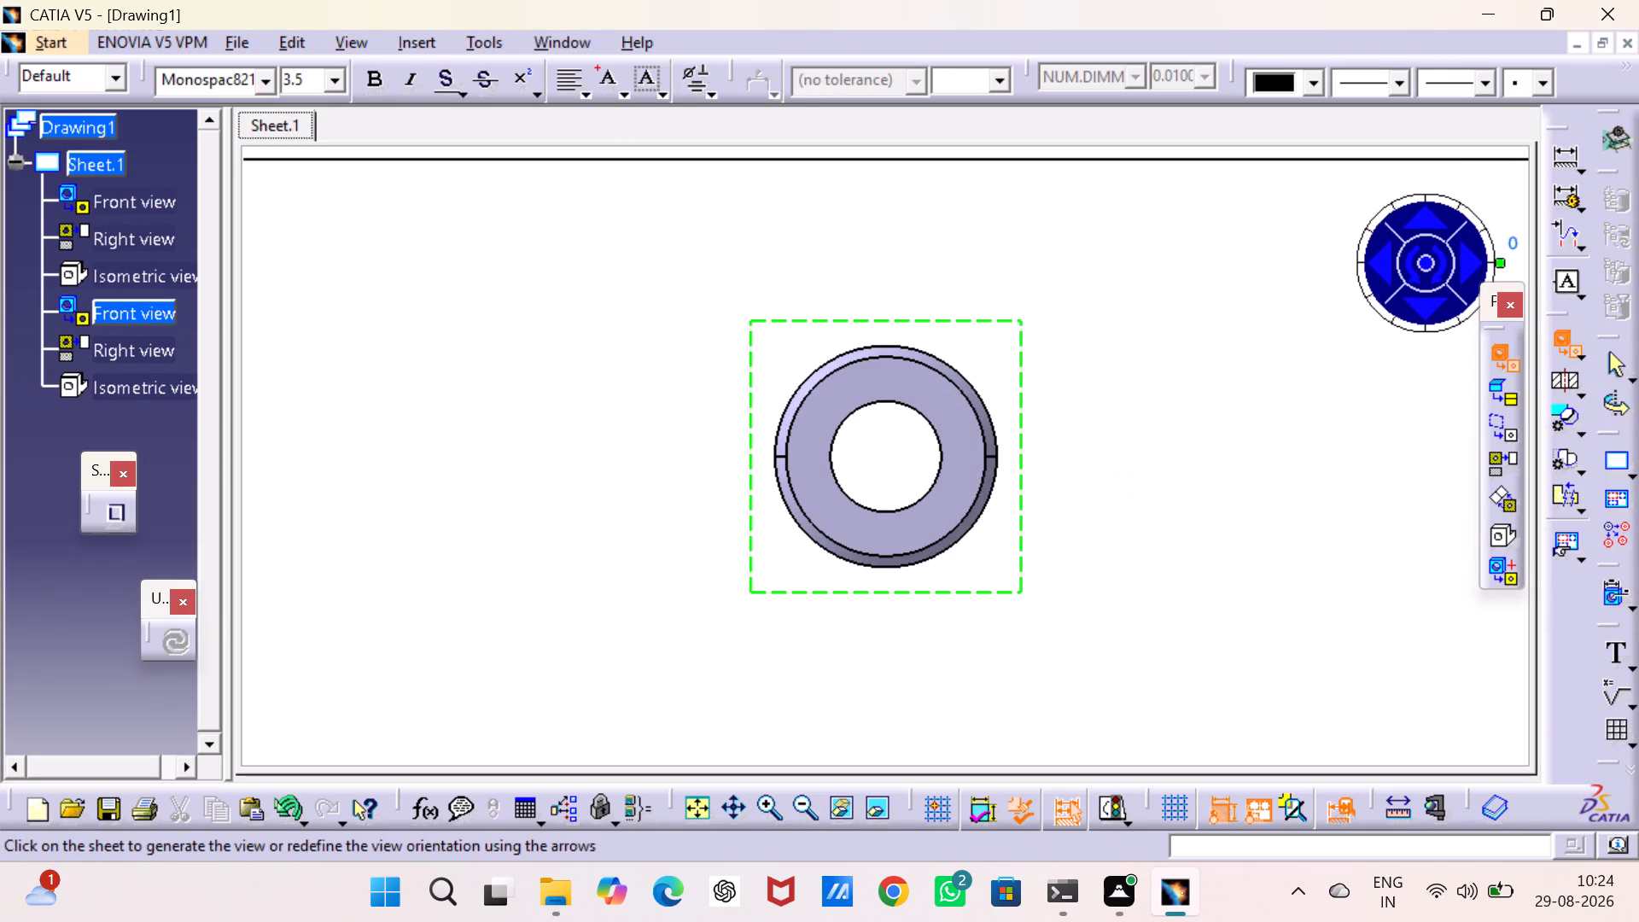
click(693, 802)
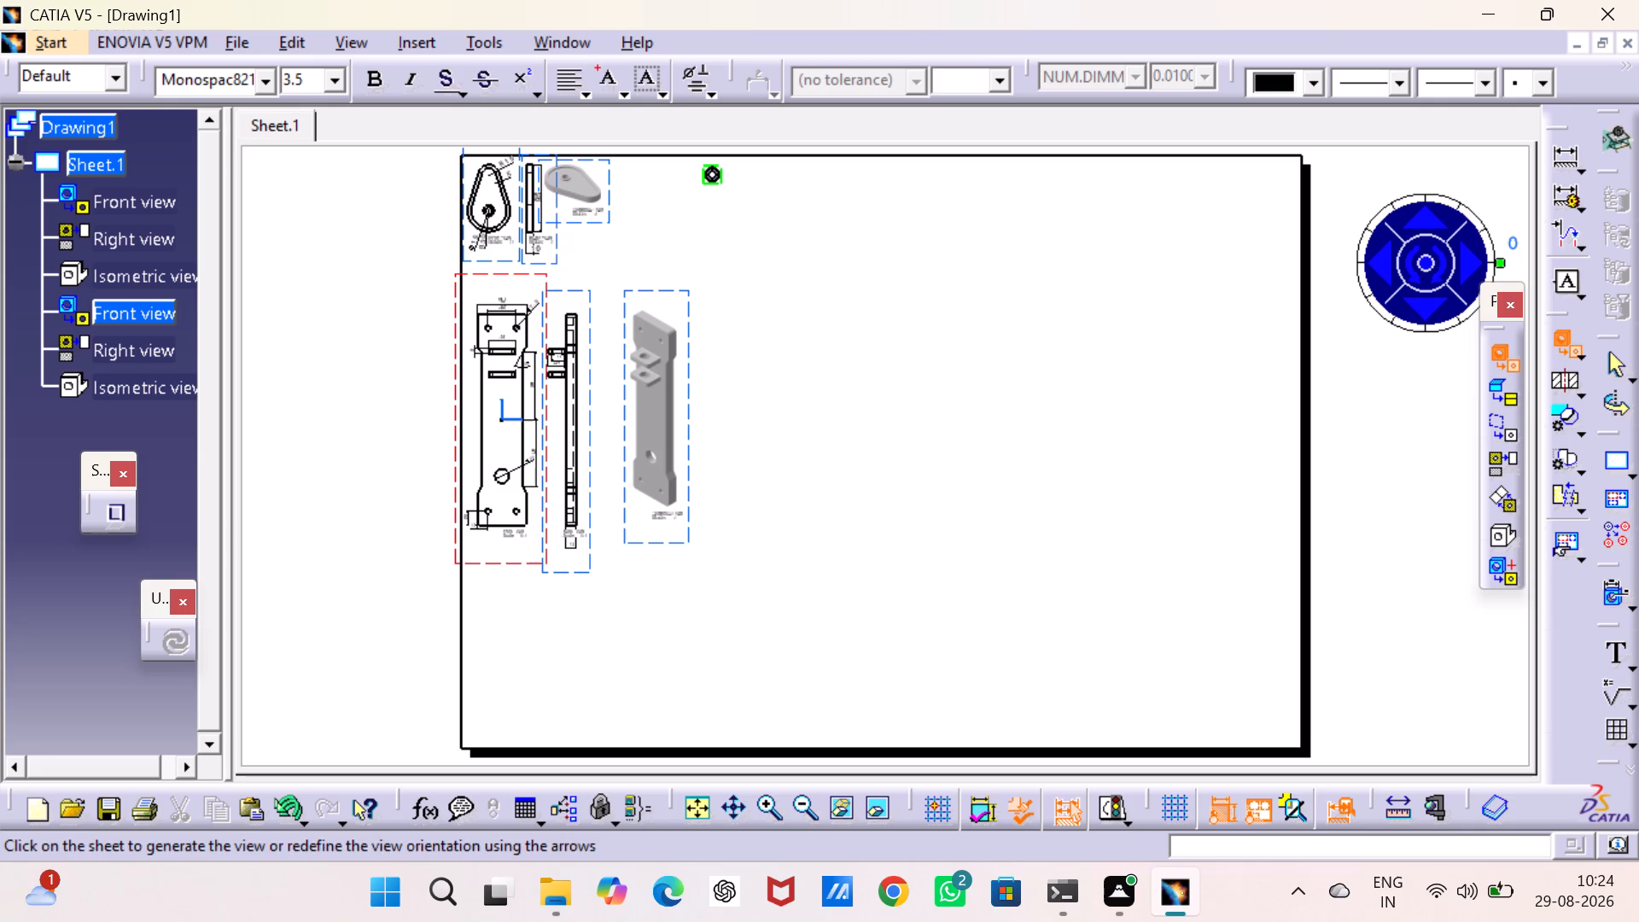
drag(719, 186, 629, 256)
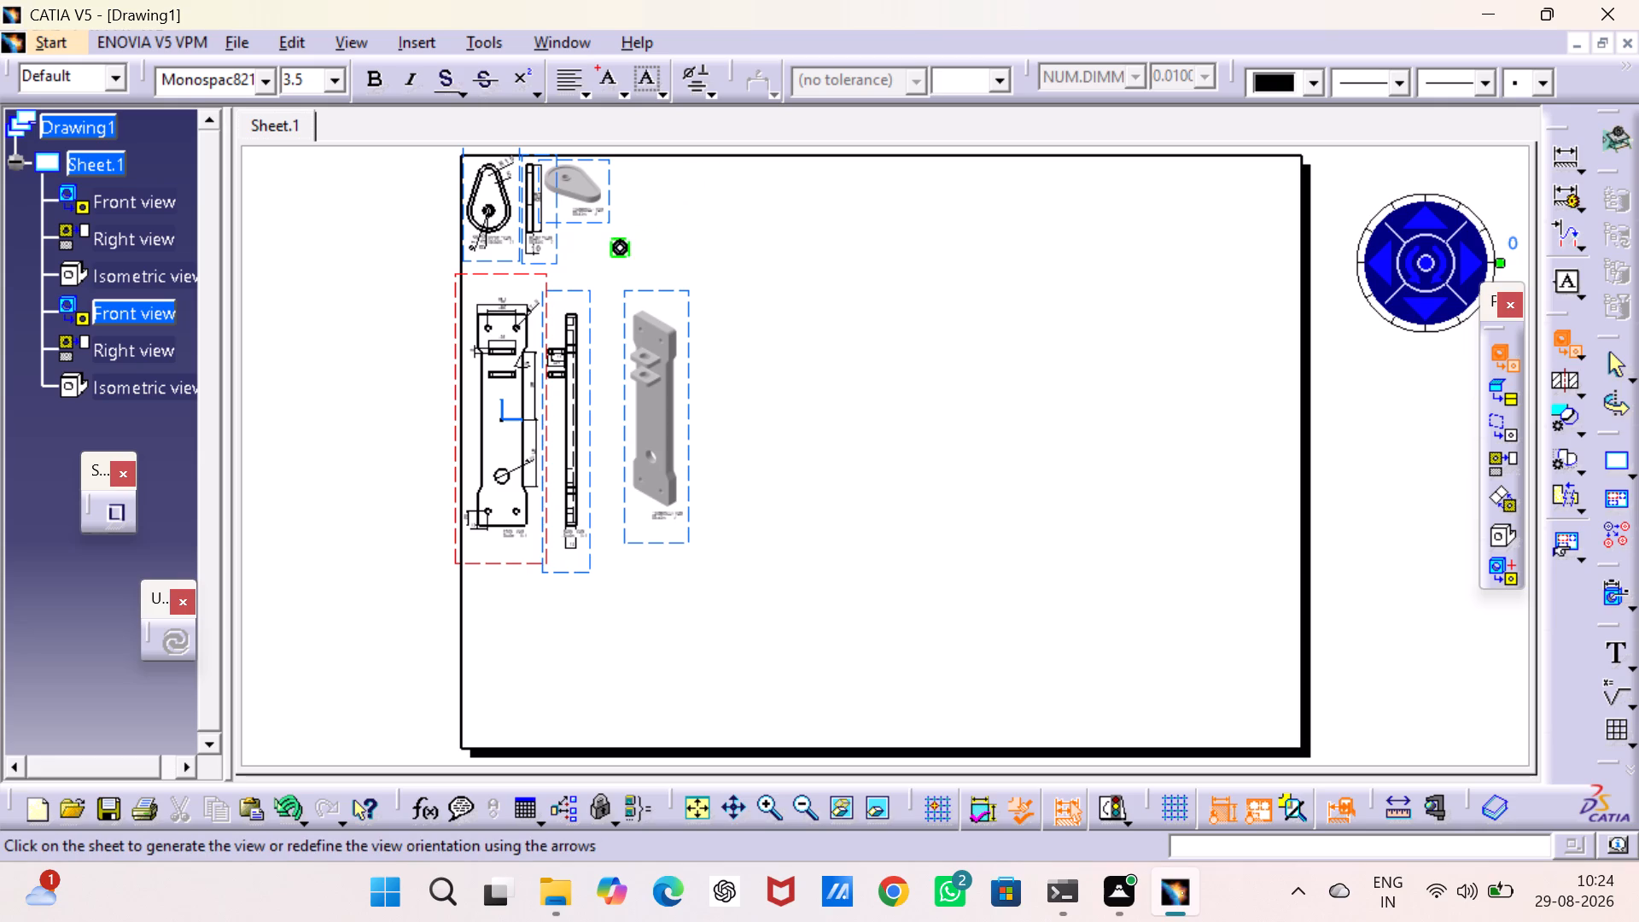
drag(629, 256, 603, 267)
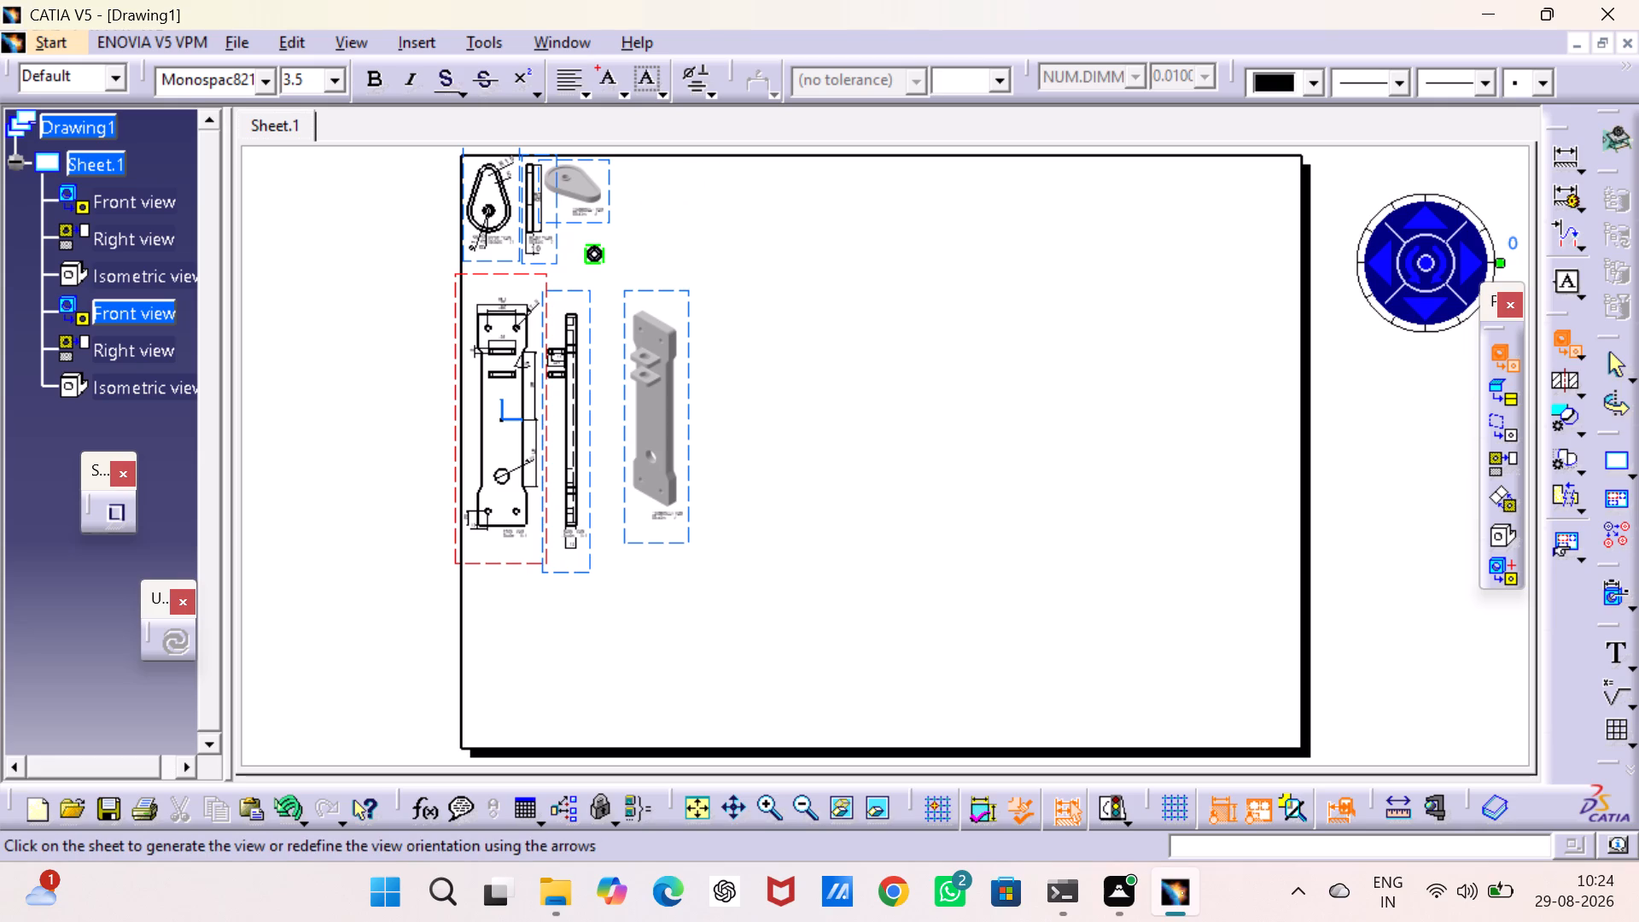
click(634, 246)
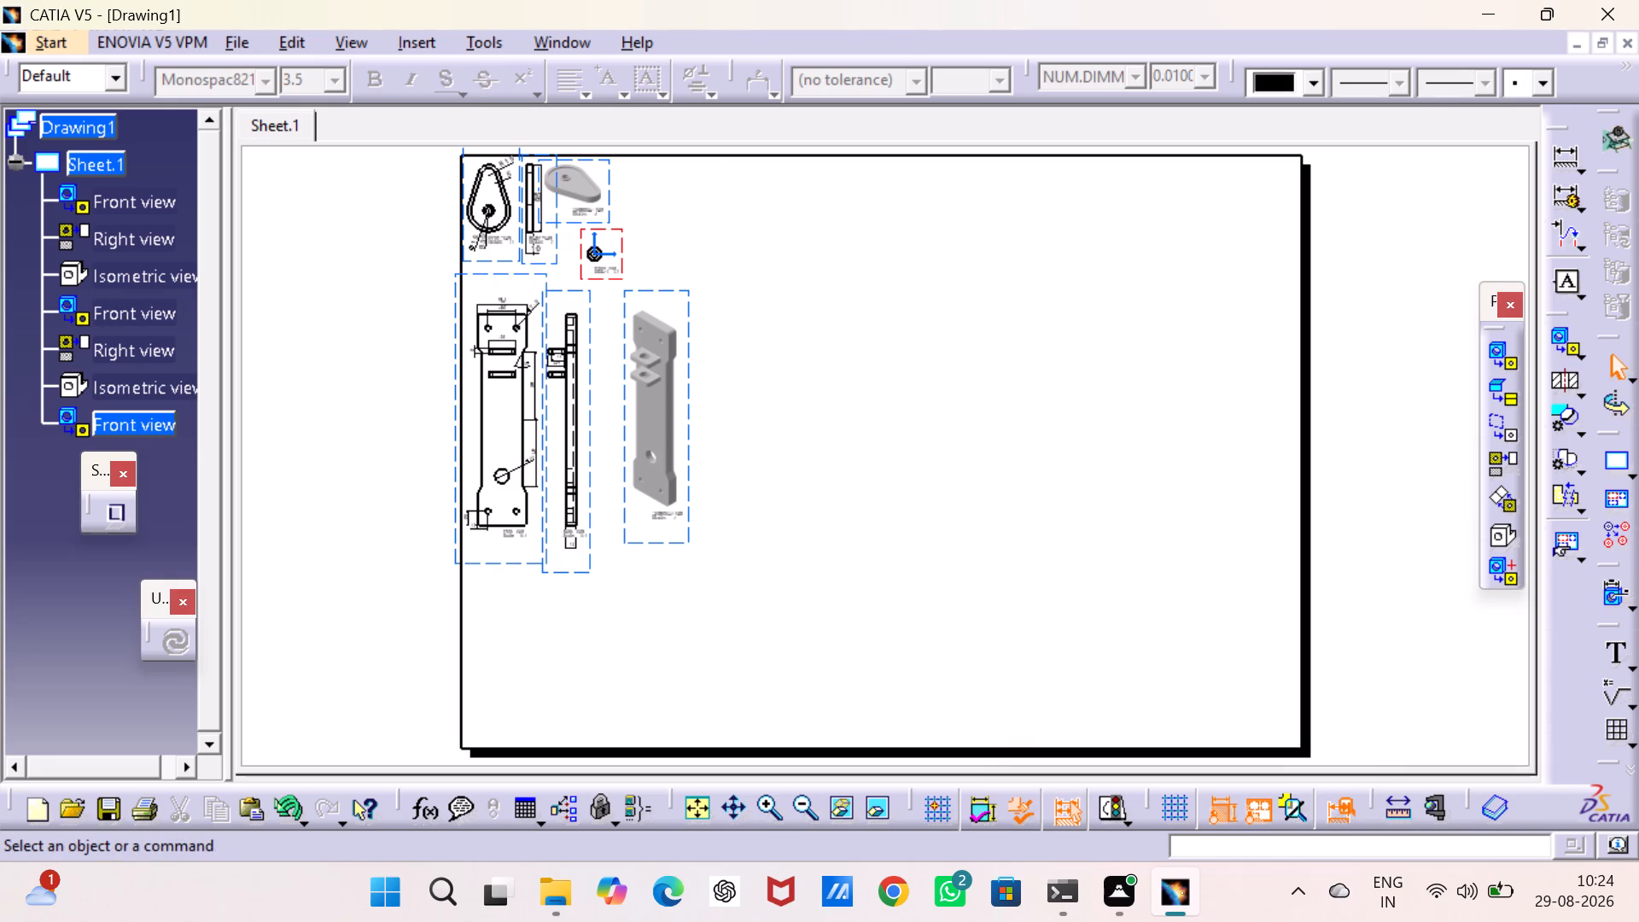
Set the scale of the bush's front view to 2:1.
double_click(769, 804)
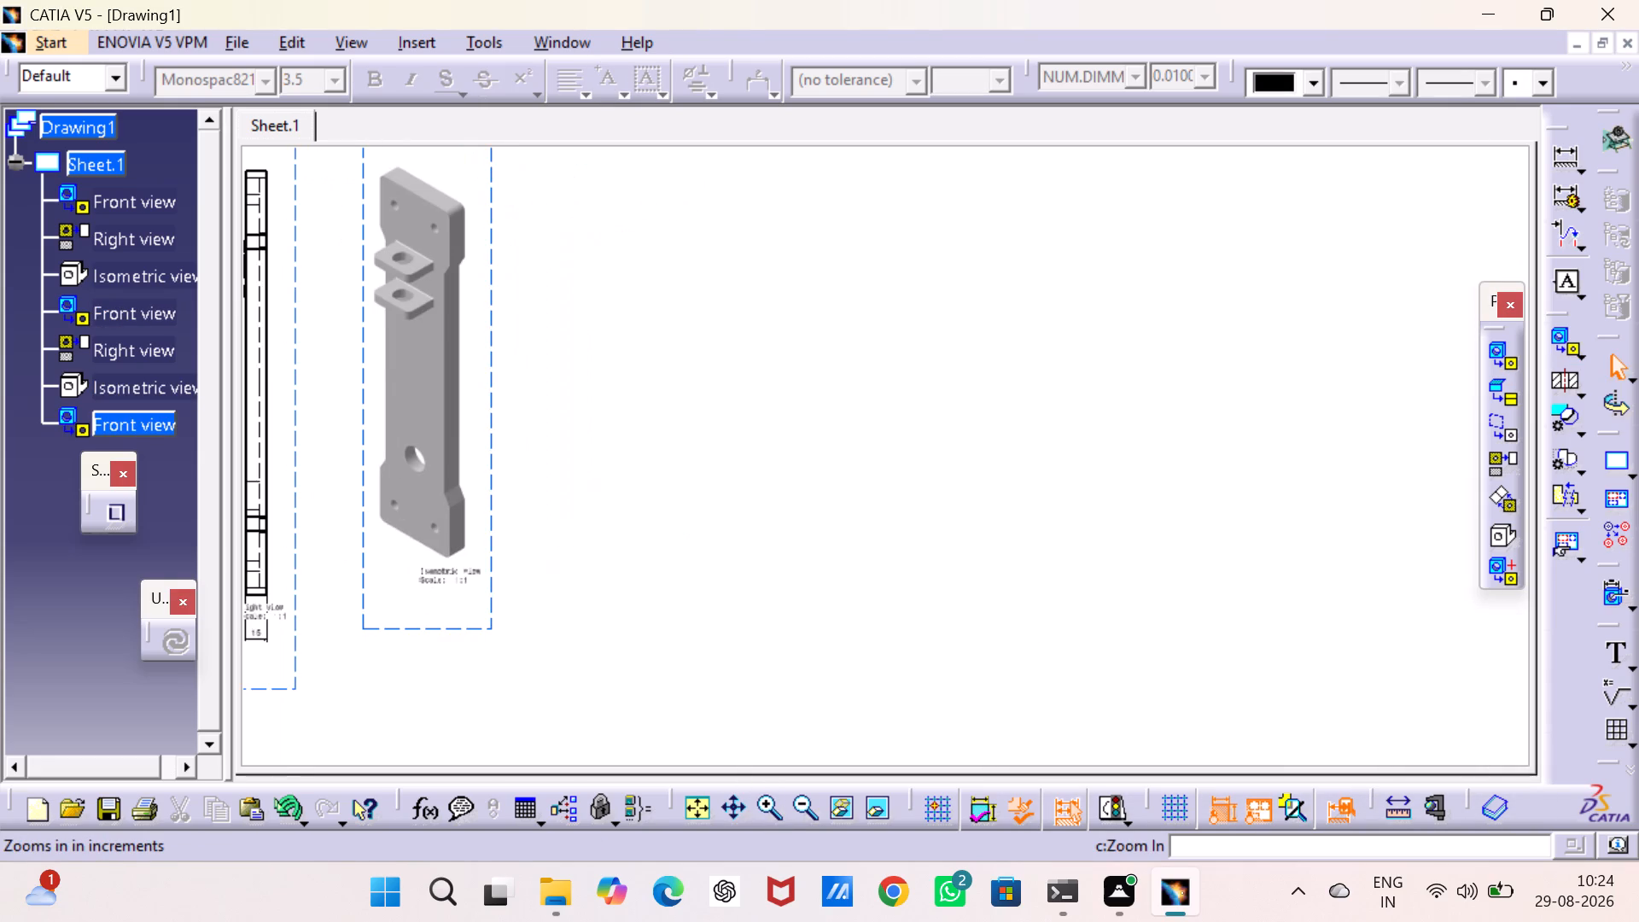
middle_drag(753, 546, 973, 680)
scroll(753, 546, down, 1)
middle_drag(878, 417, 977, 695)
middle_drag(831, 359, 818, 428)
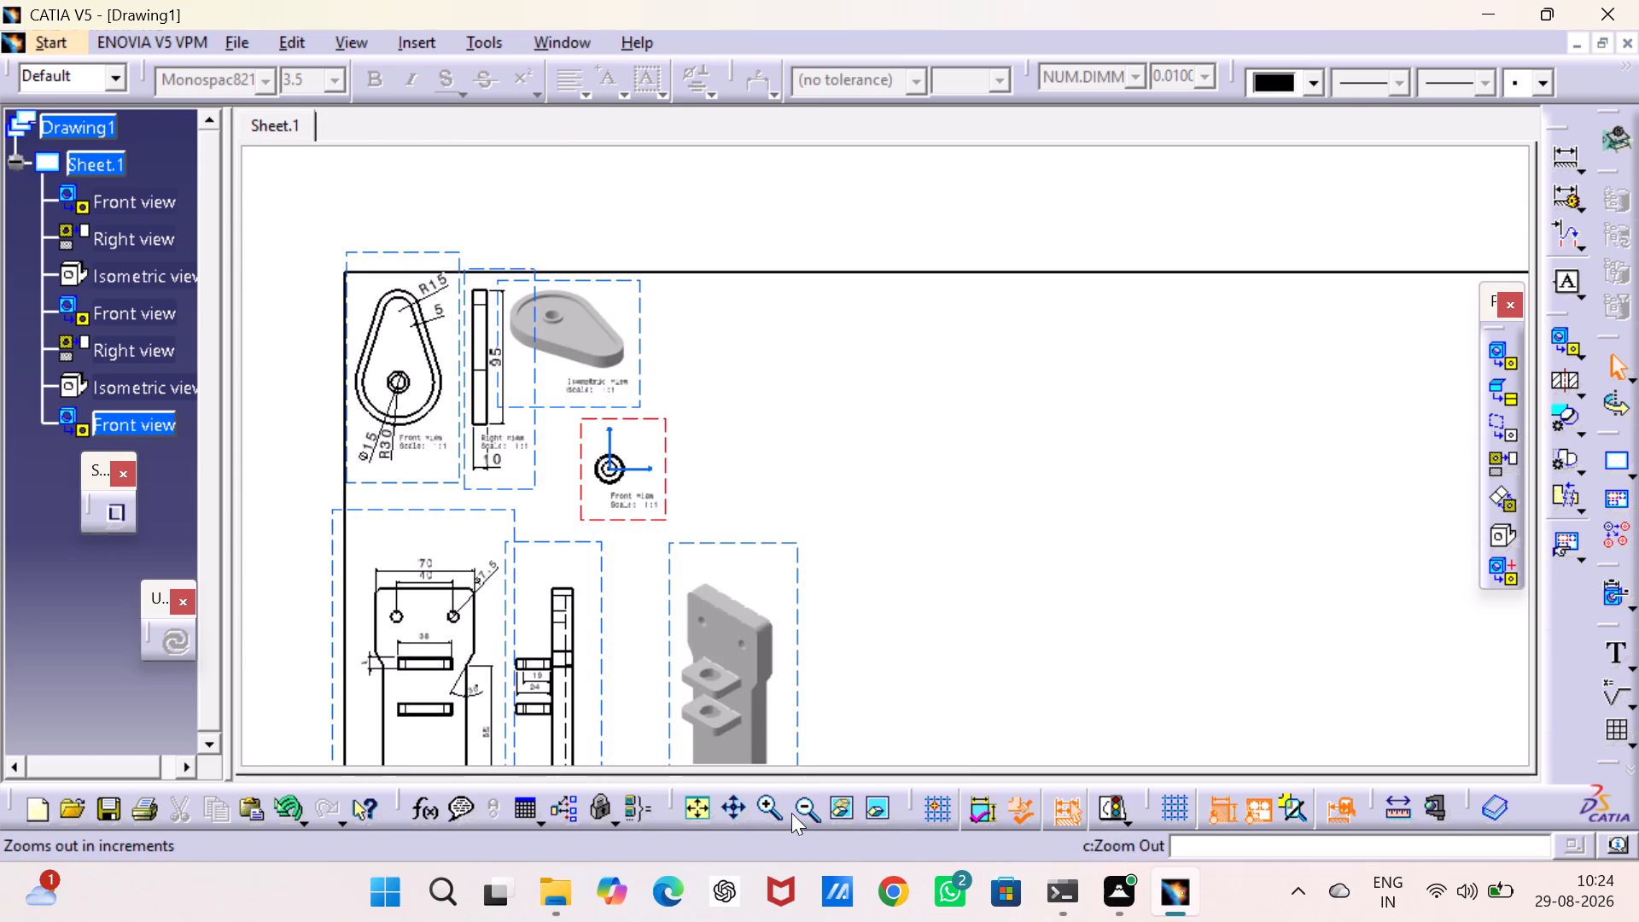
click(771, 805)
middle_drag(787, 522, 948, 481)
right_click(730, 382)
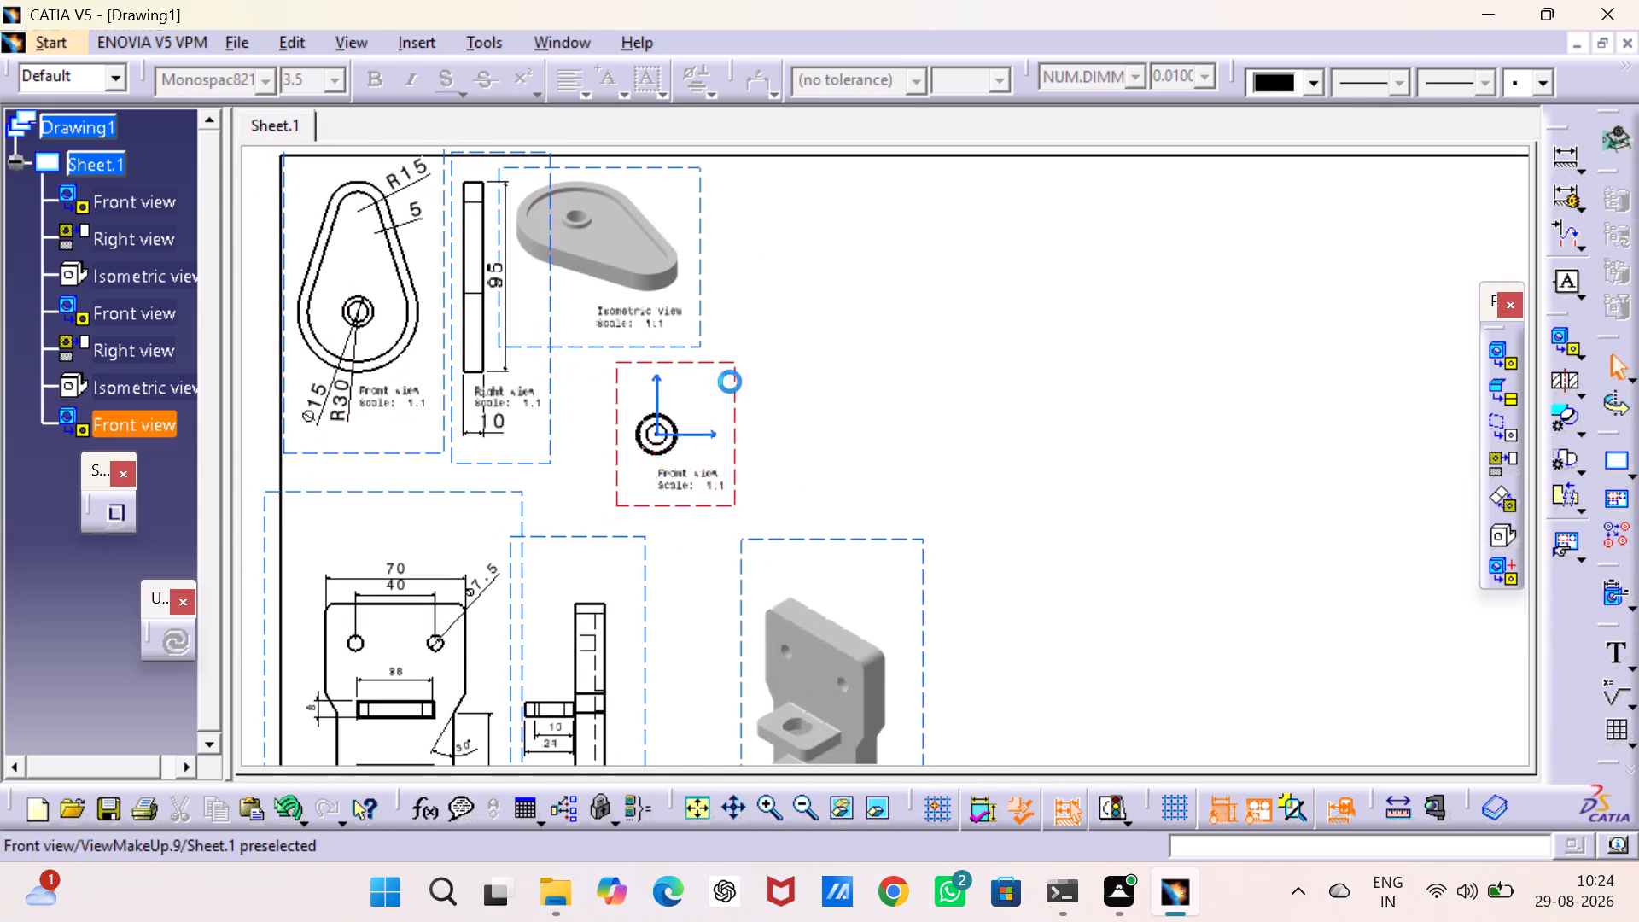
click(859, 463)
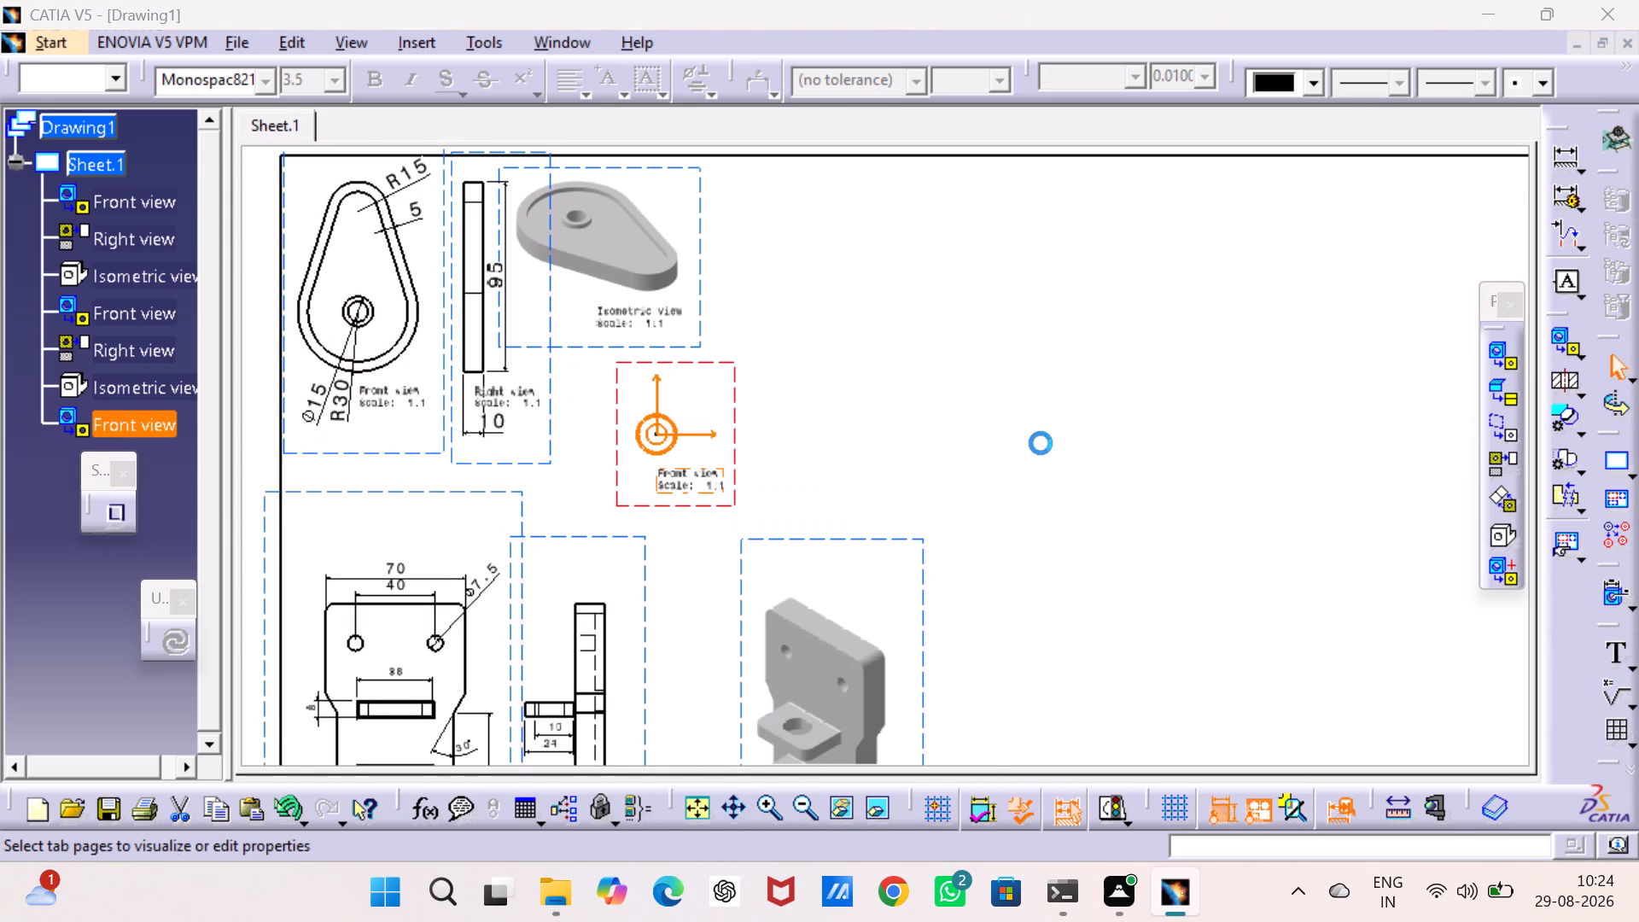
key(Right)
key(BackSpace)
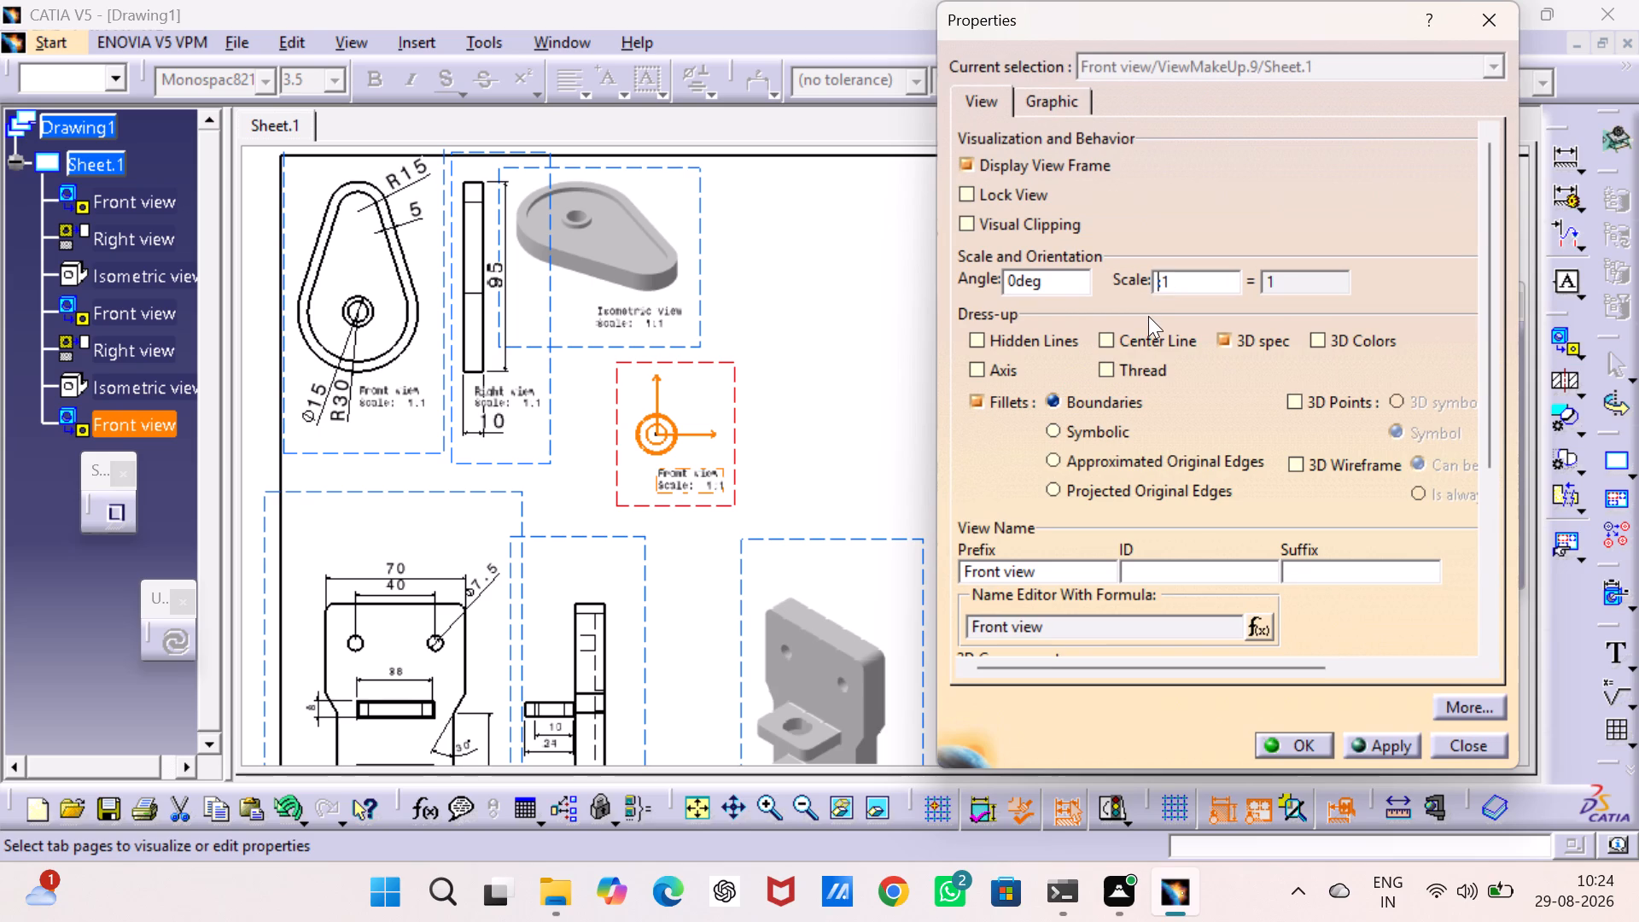
key(2)
key(Return)
click(1126, 461)
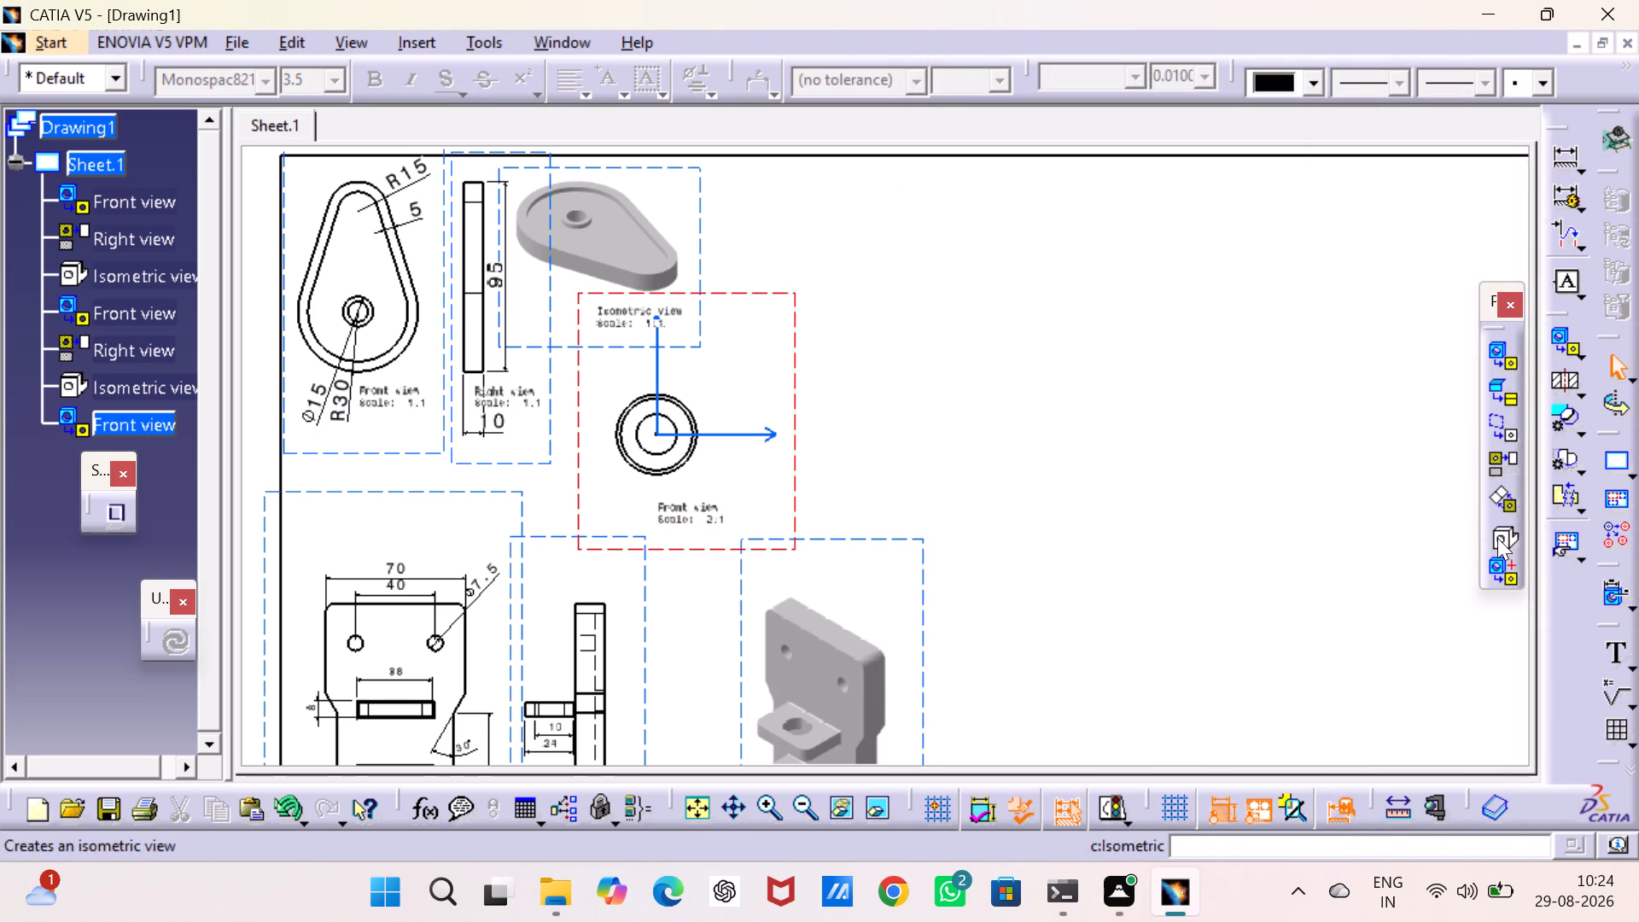
Project the bush's right view and position it just to the right of the bush's front view.
click(1489, 452)
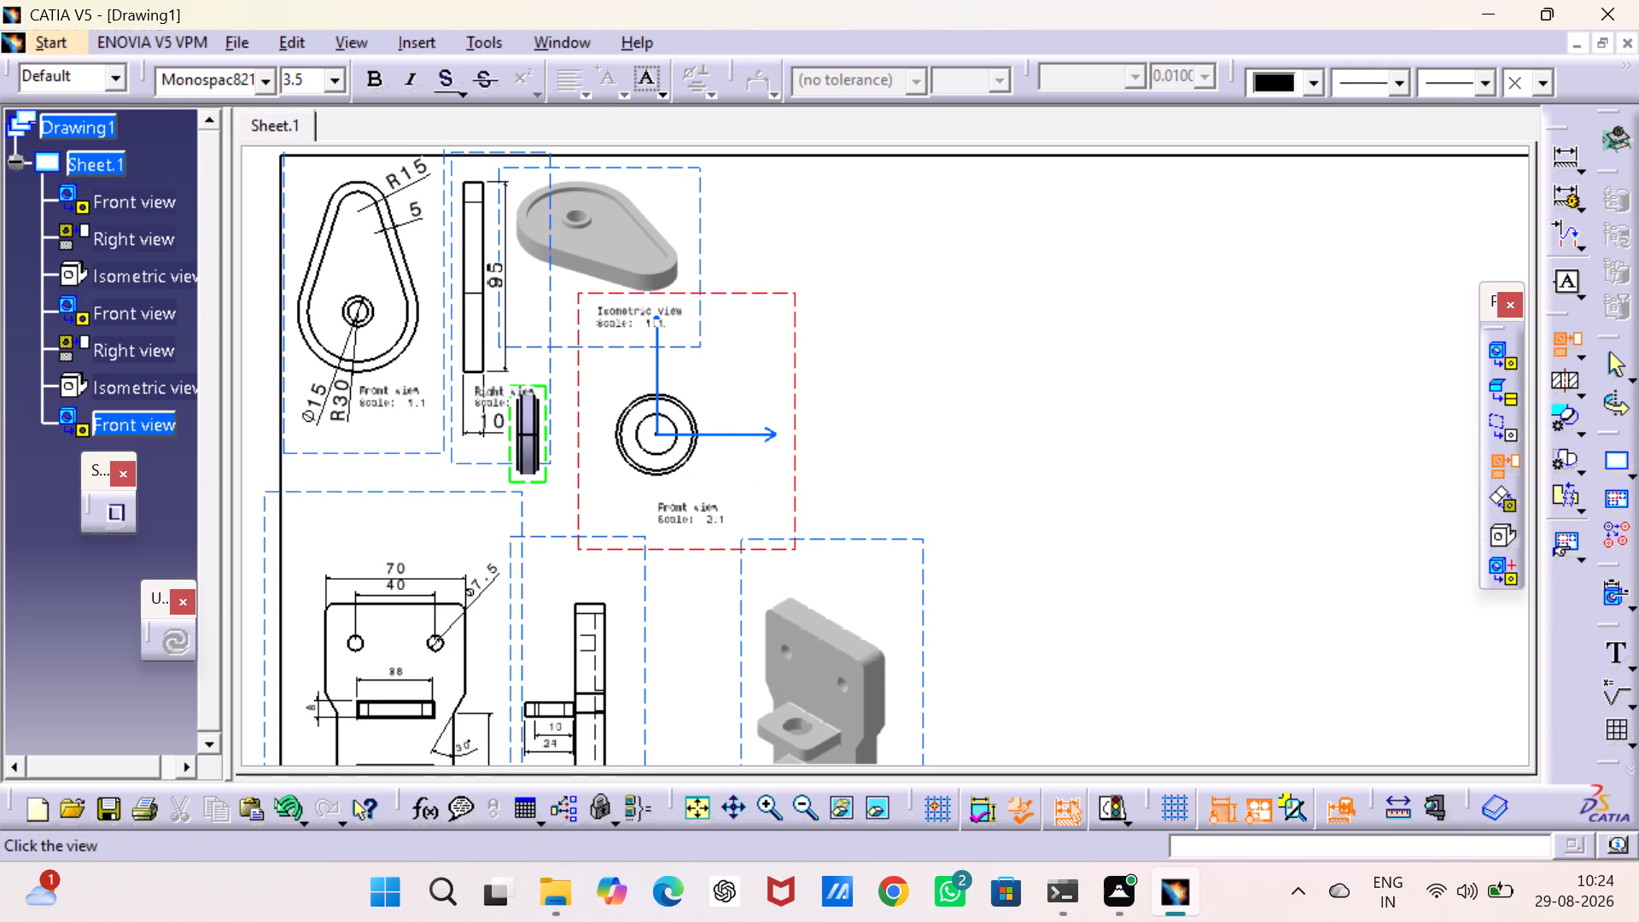
click(588, 430)
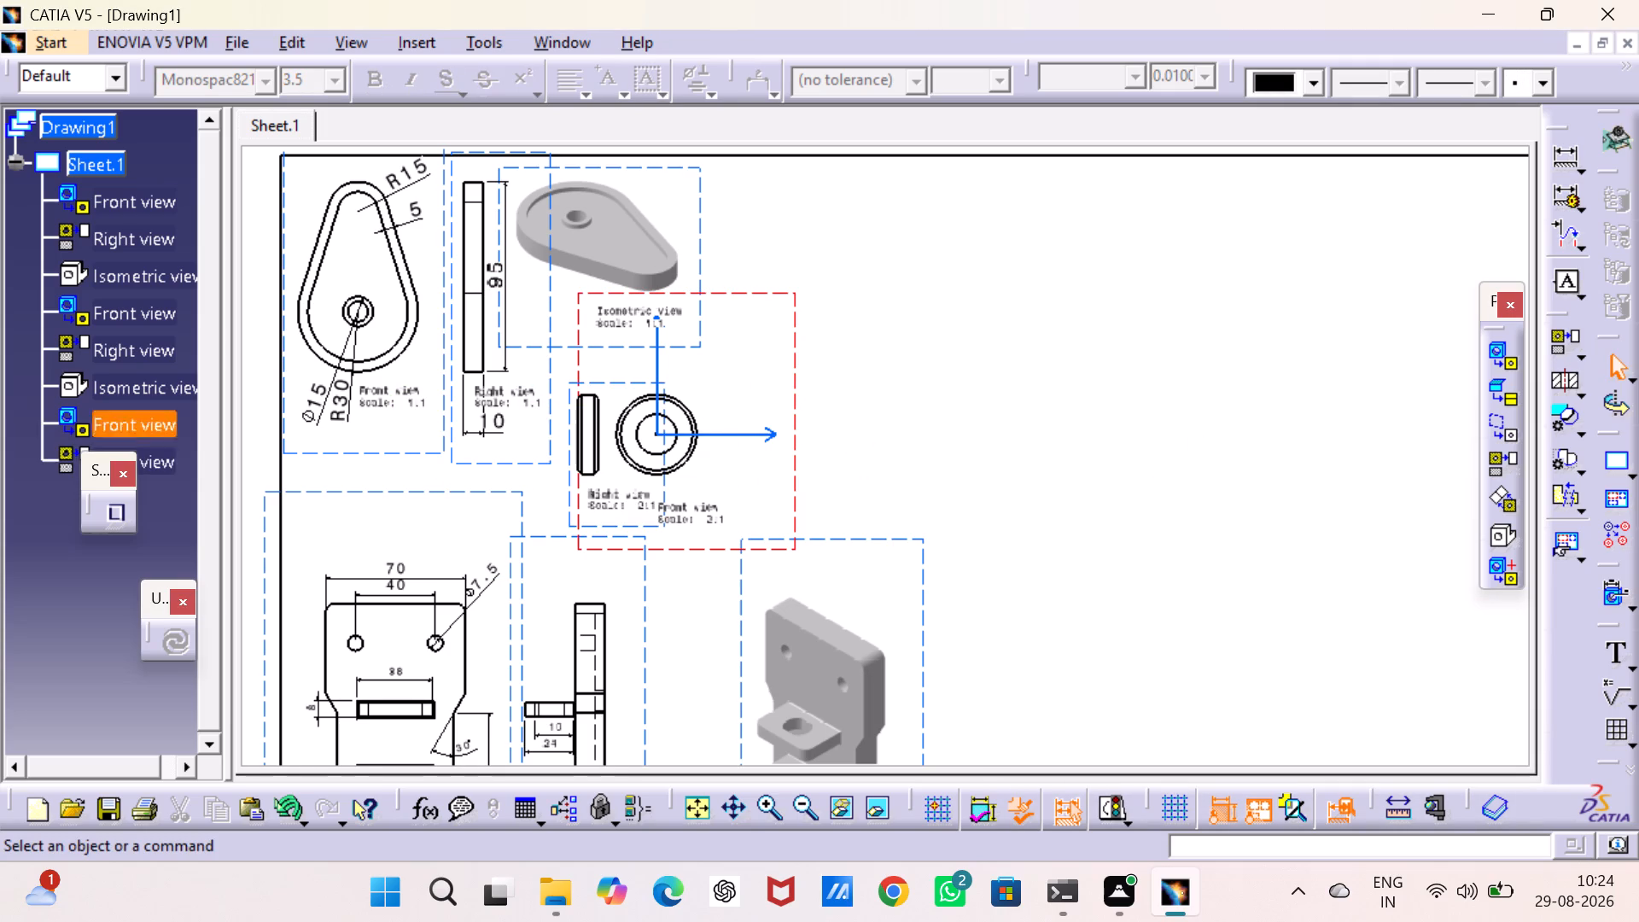
drag(667, 480, 844, 472)
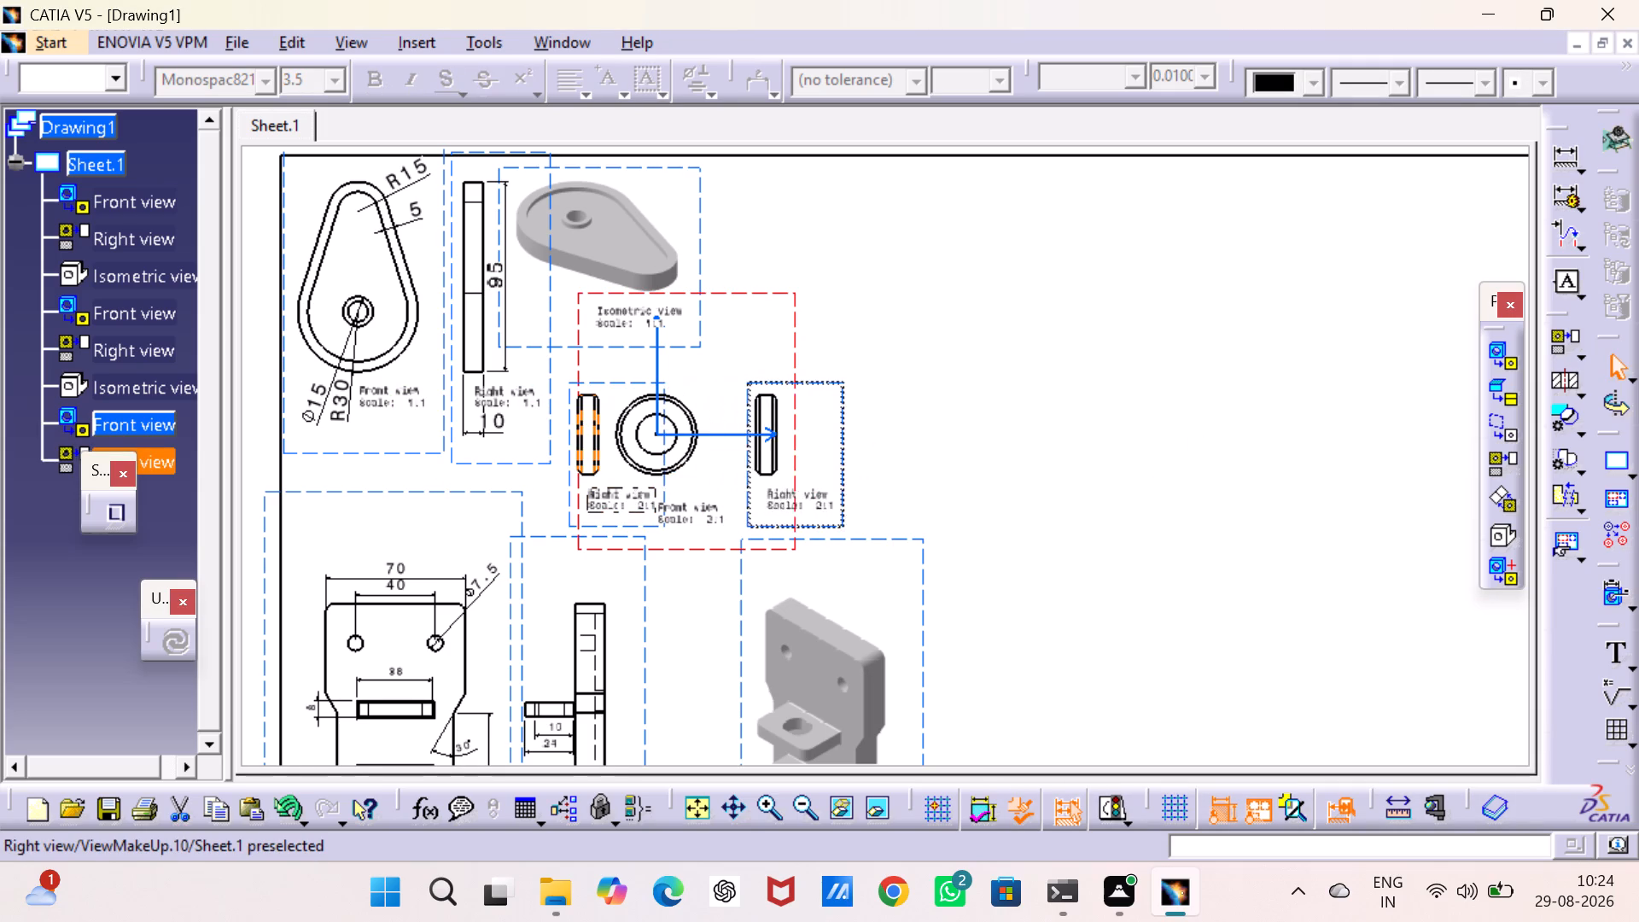
drag(844, 472, 831, 450)
click(1000, 420)
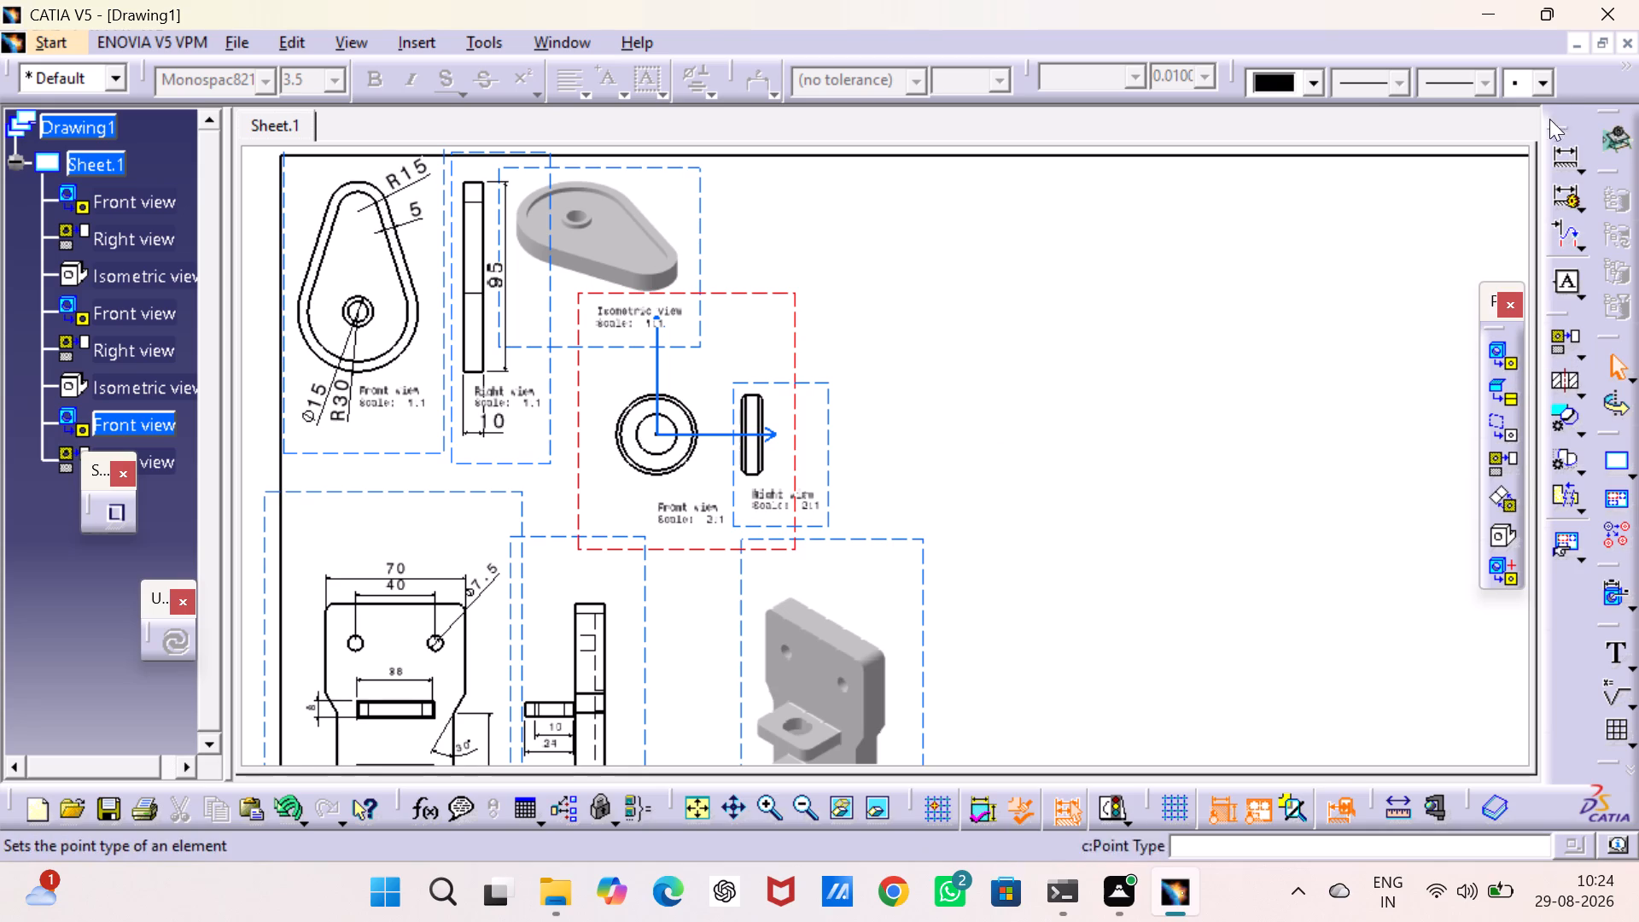
Dimension the bush's outer diameter in its front view, placed outside the circle at its upper right.
double_click(1560, 155)
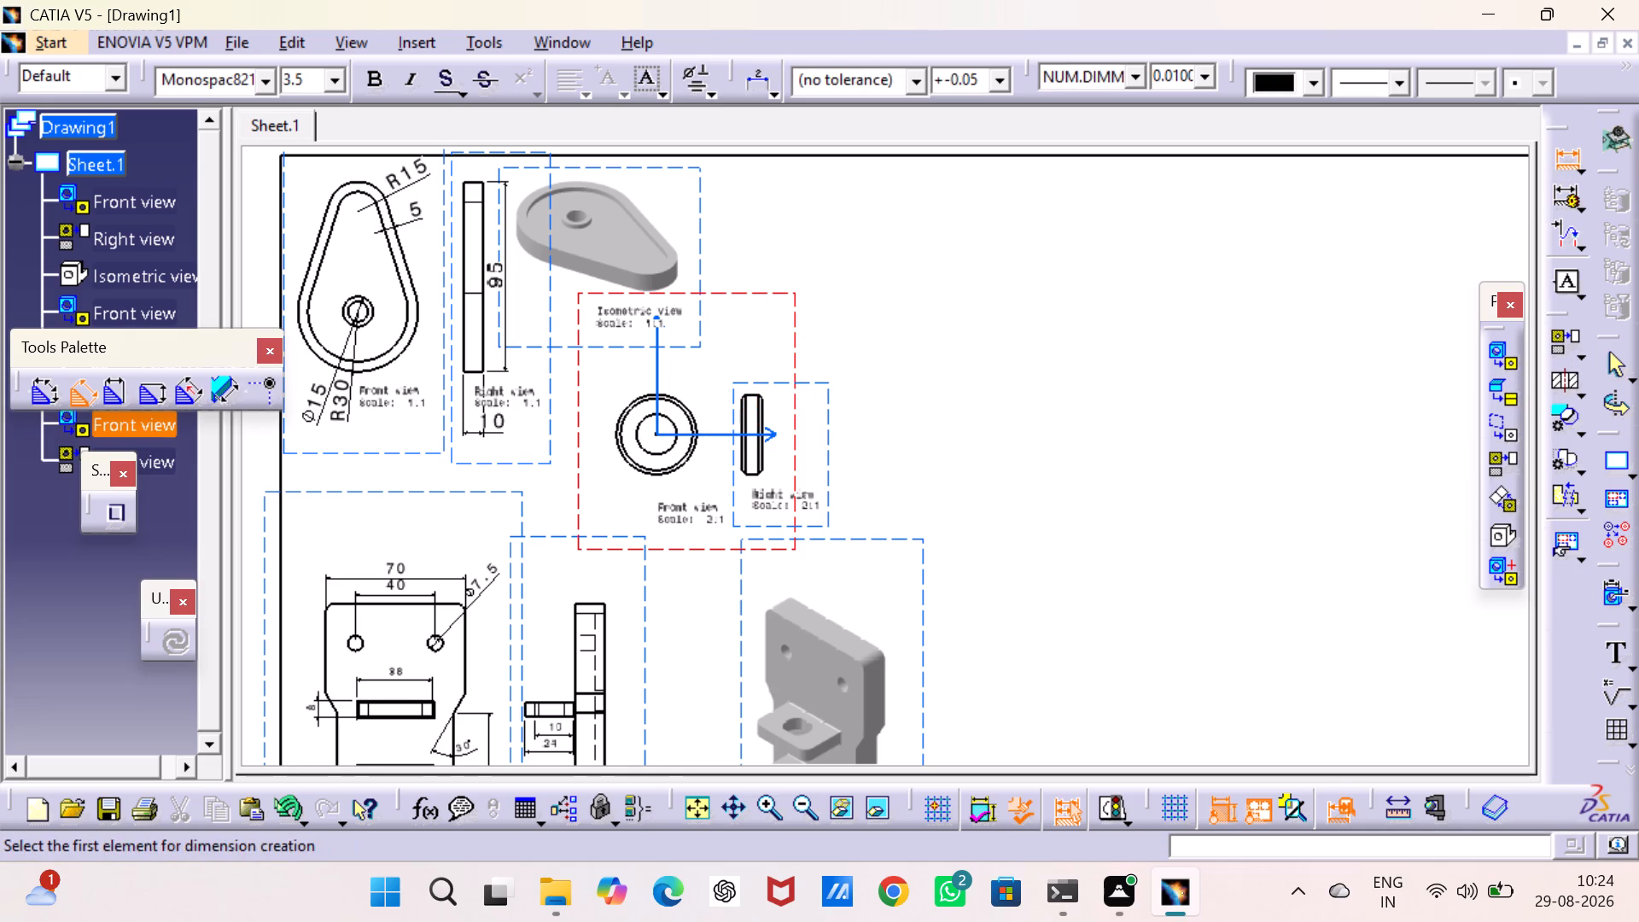
drag(693, 411, 692, 400)
click(713, 362)
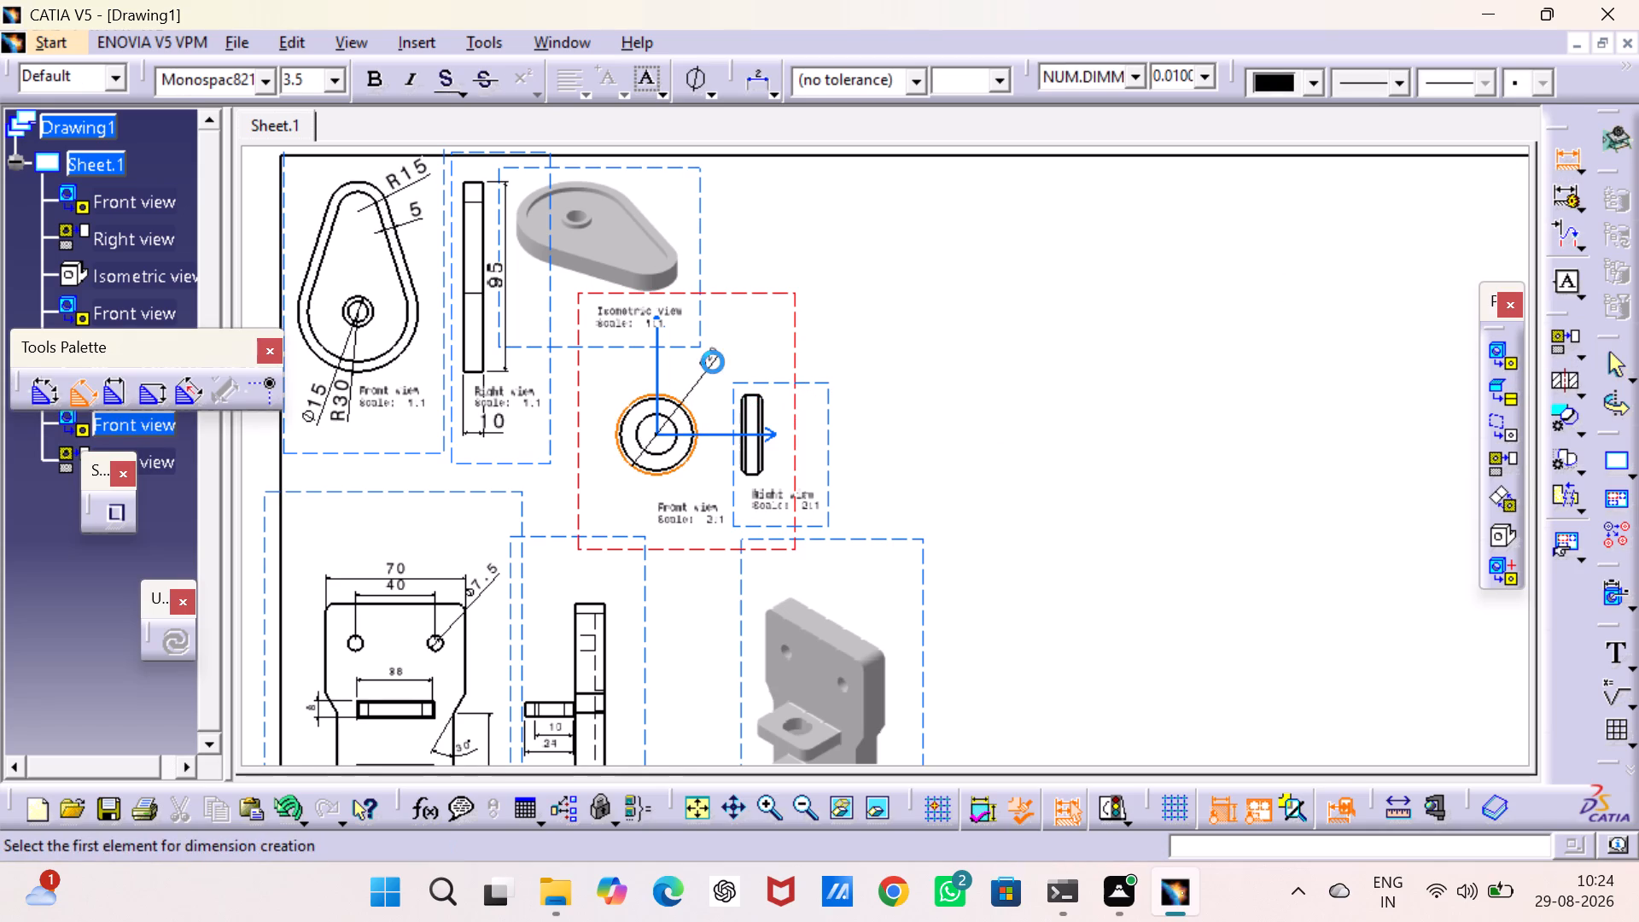
Dimension the bush's thickness in its right view, placed above the view.
click(757, 411)
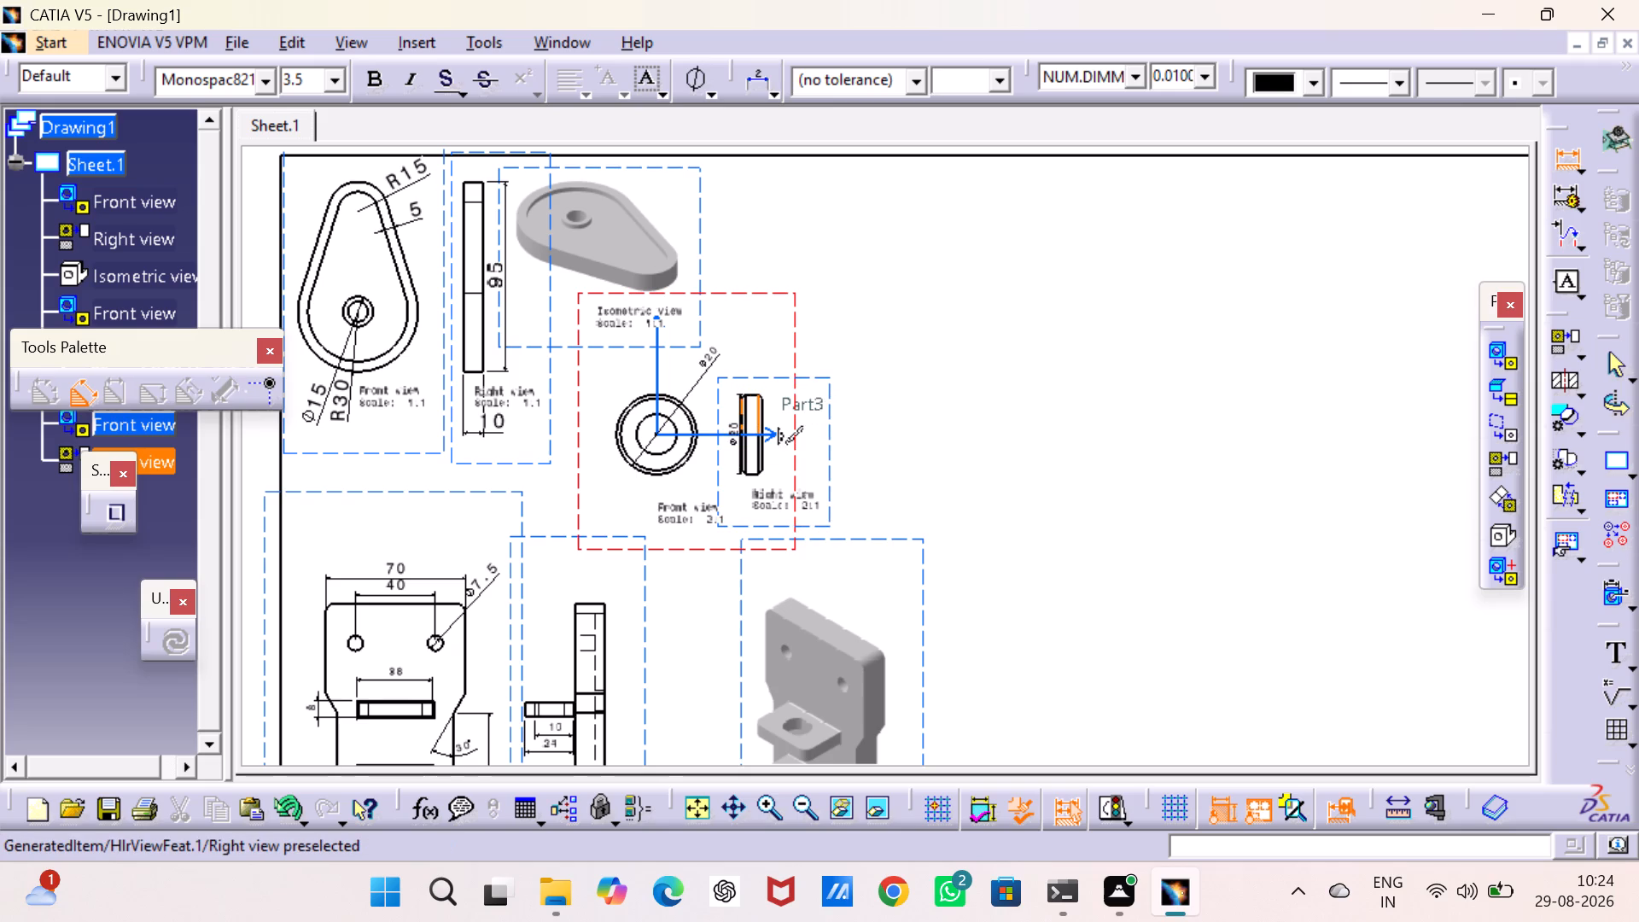
drag(749, 415, 750, 407)
click(759, 363)
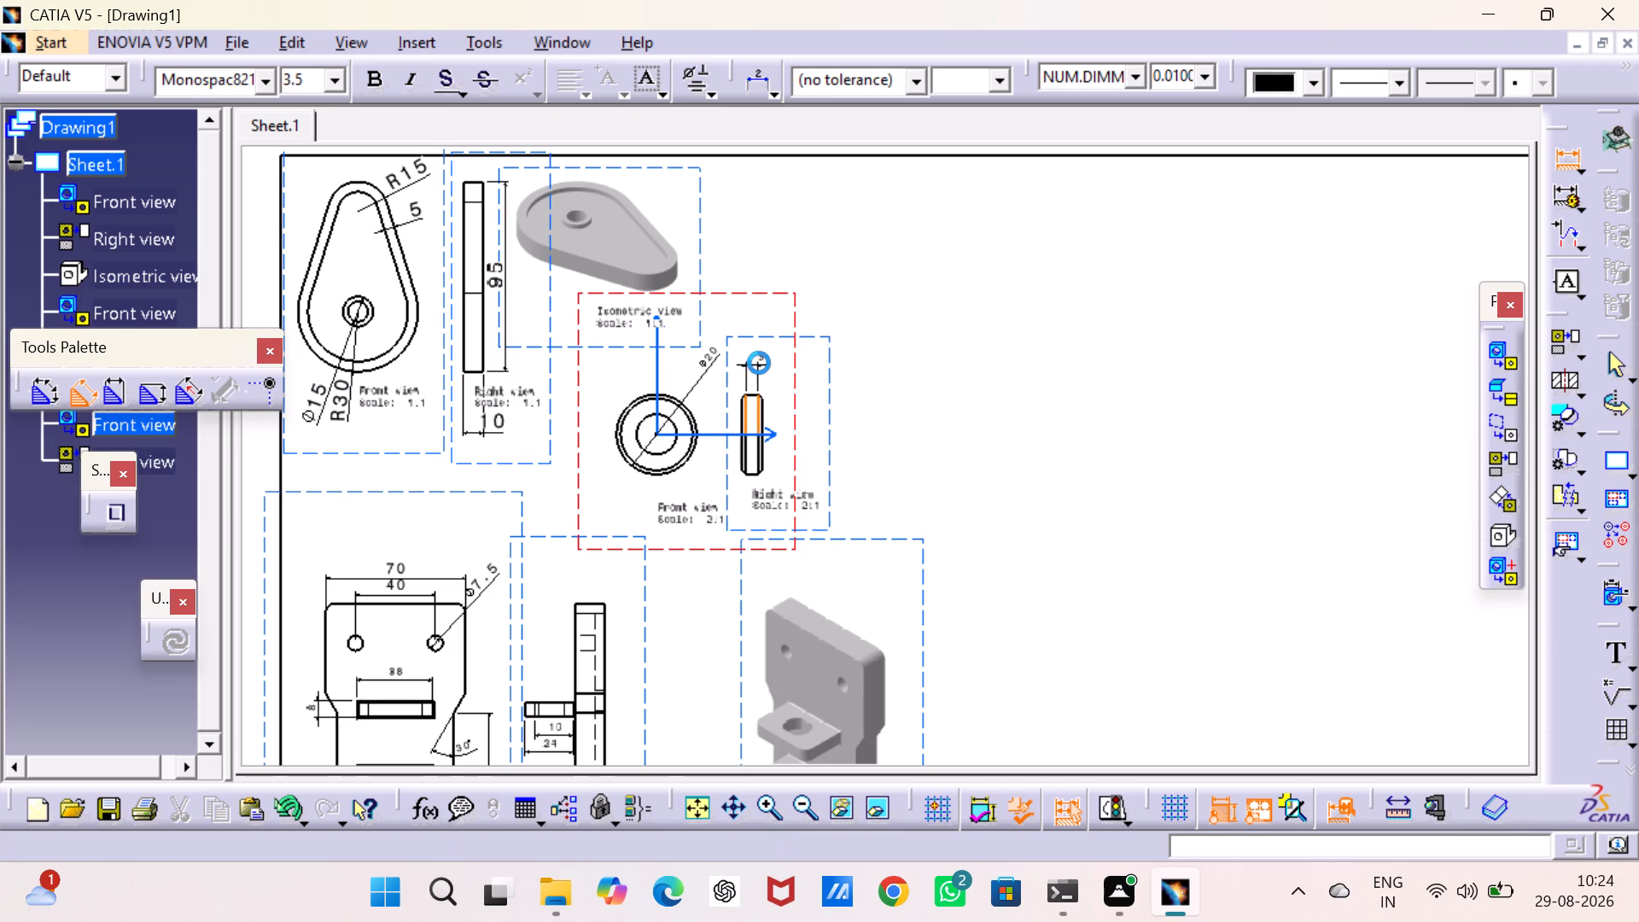
Dimension the bush's inner diameter in its front view, placed outside the ring at its lower right.
click(672, 445)
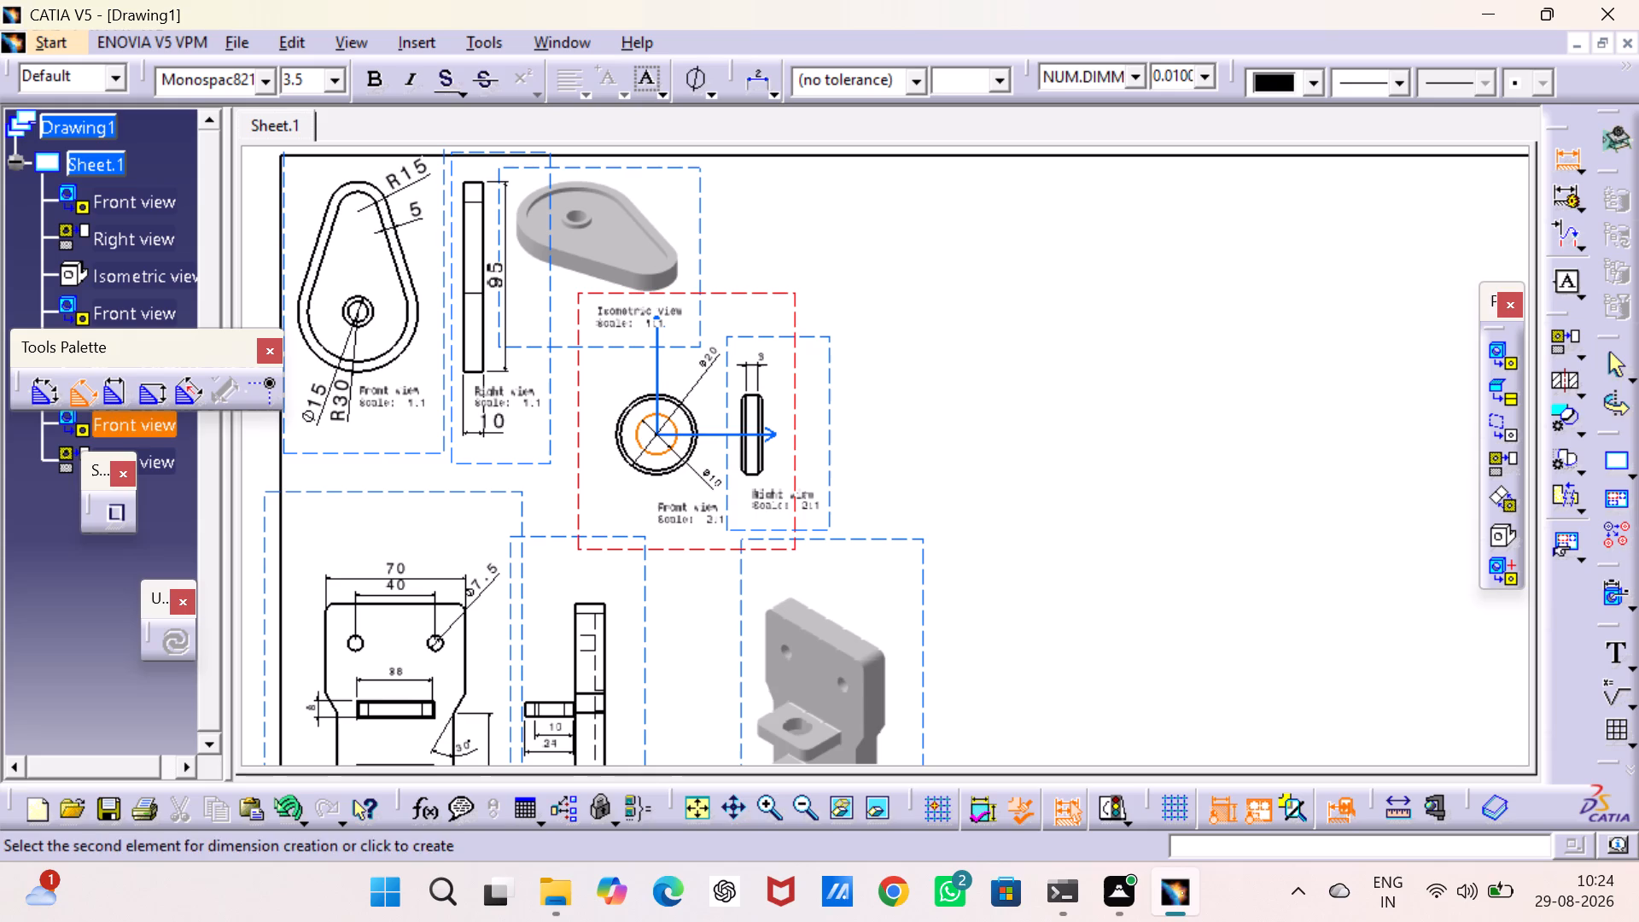
click(706, 482)
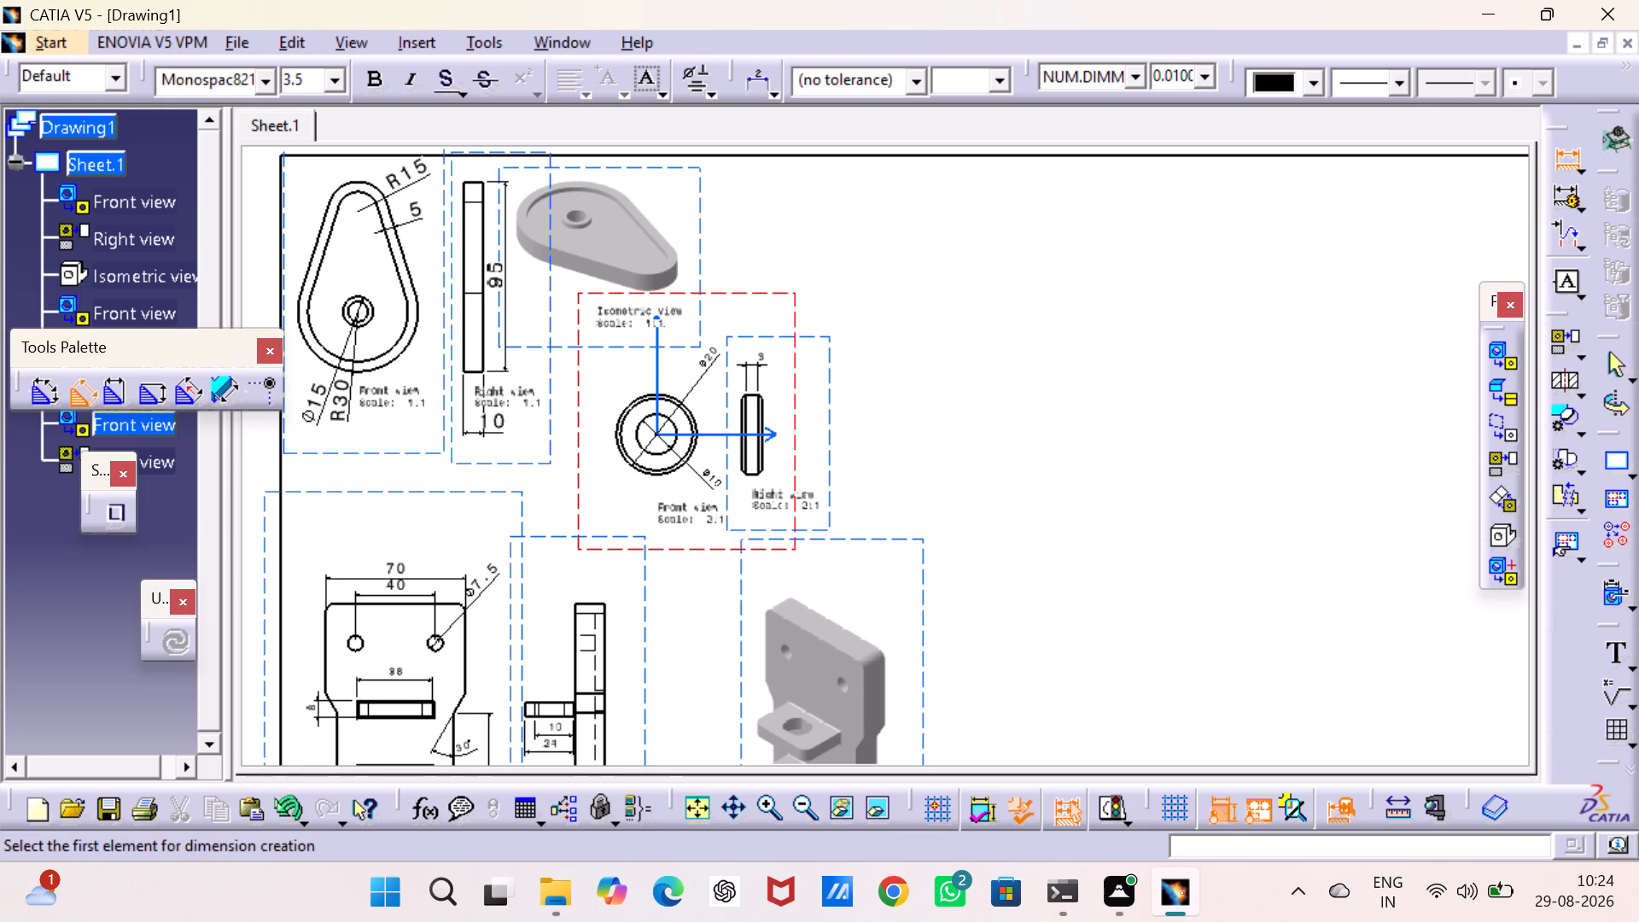
key(Escape)
key(Escape)
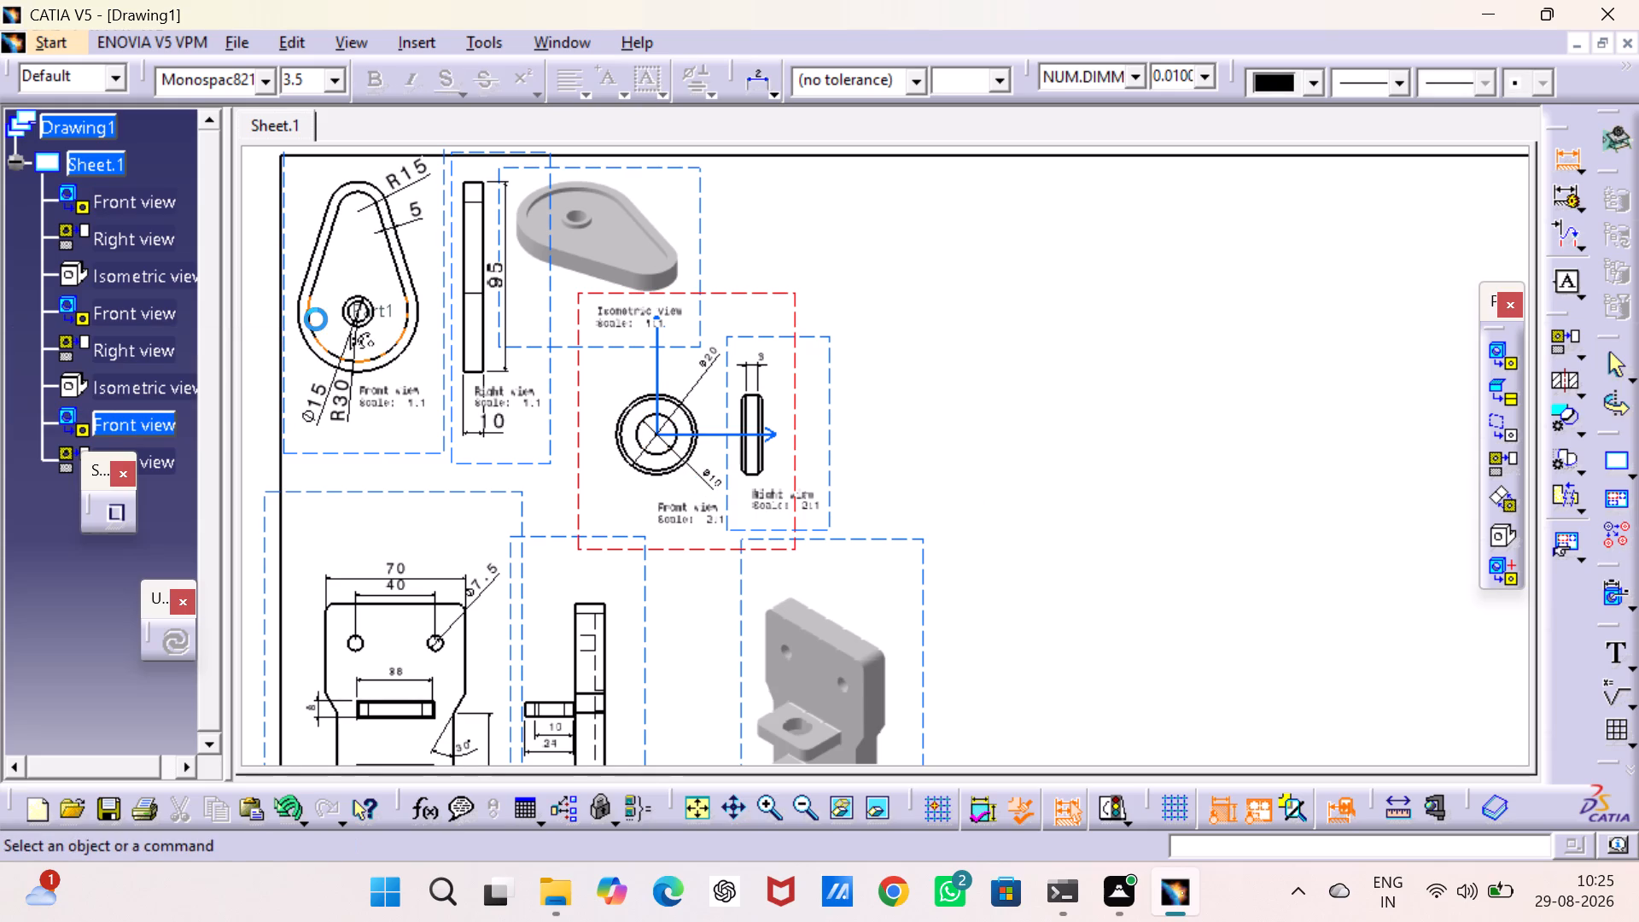
Generate a front view of the bolt part from its zx plane, placed below the cam base's front view near the sheet's lower-left corner.
click(1504, 356)
click(547, 34)
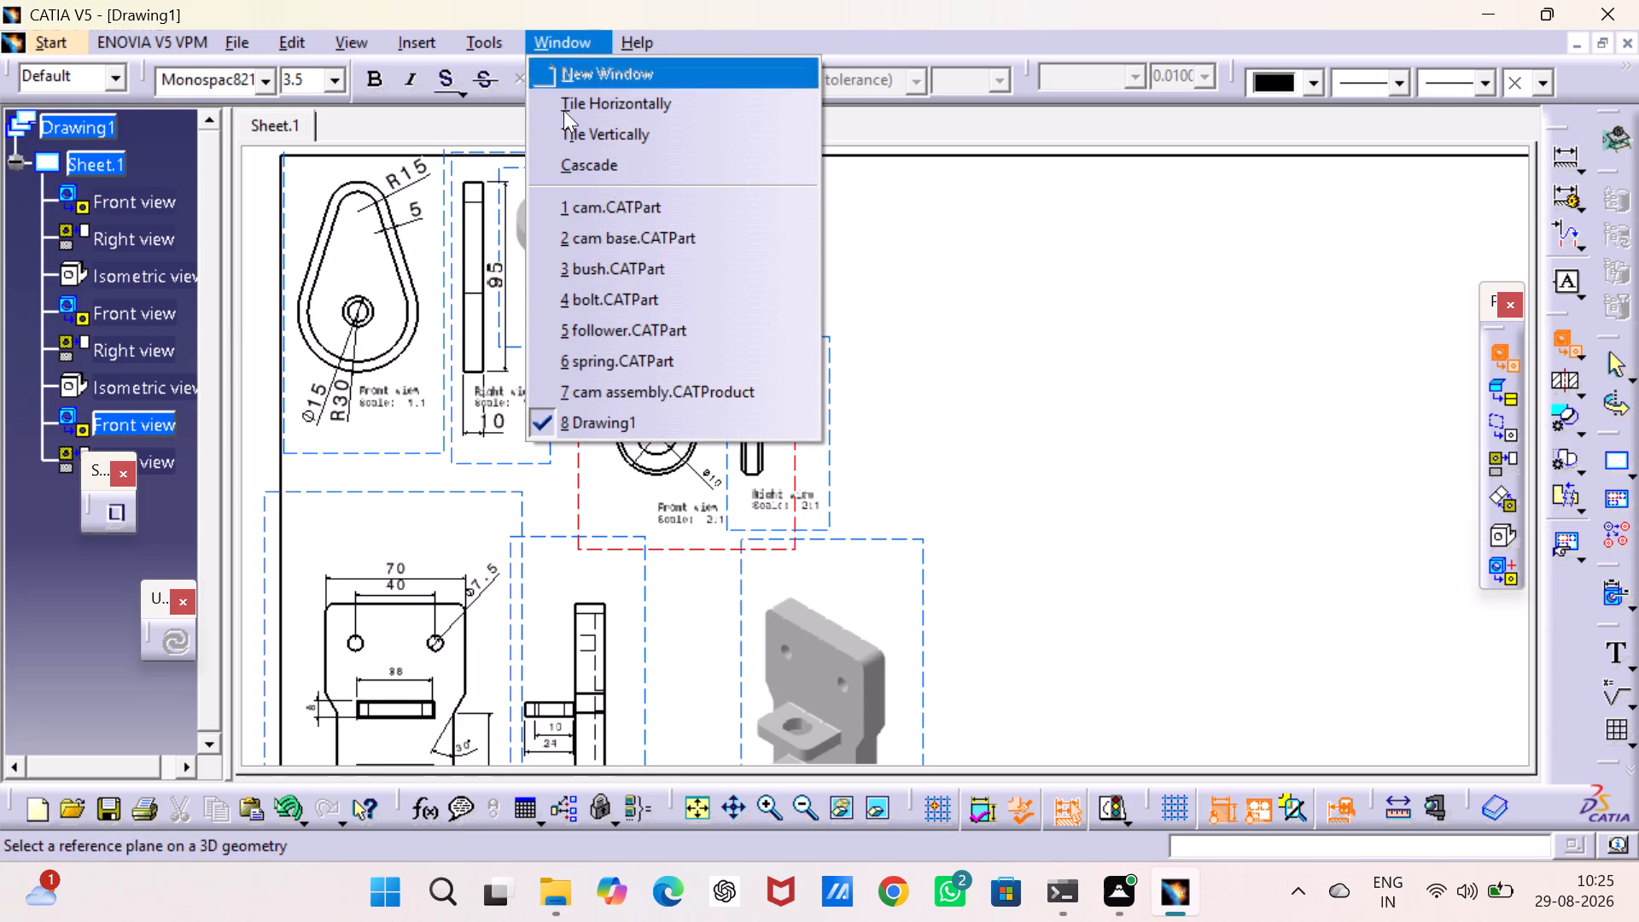
click(611, 303)
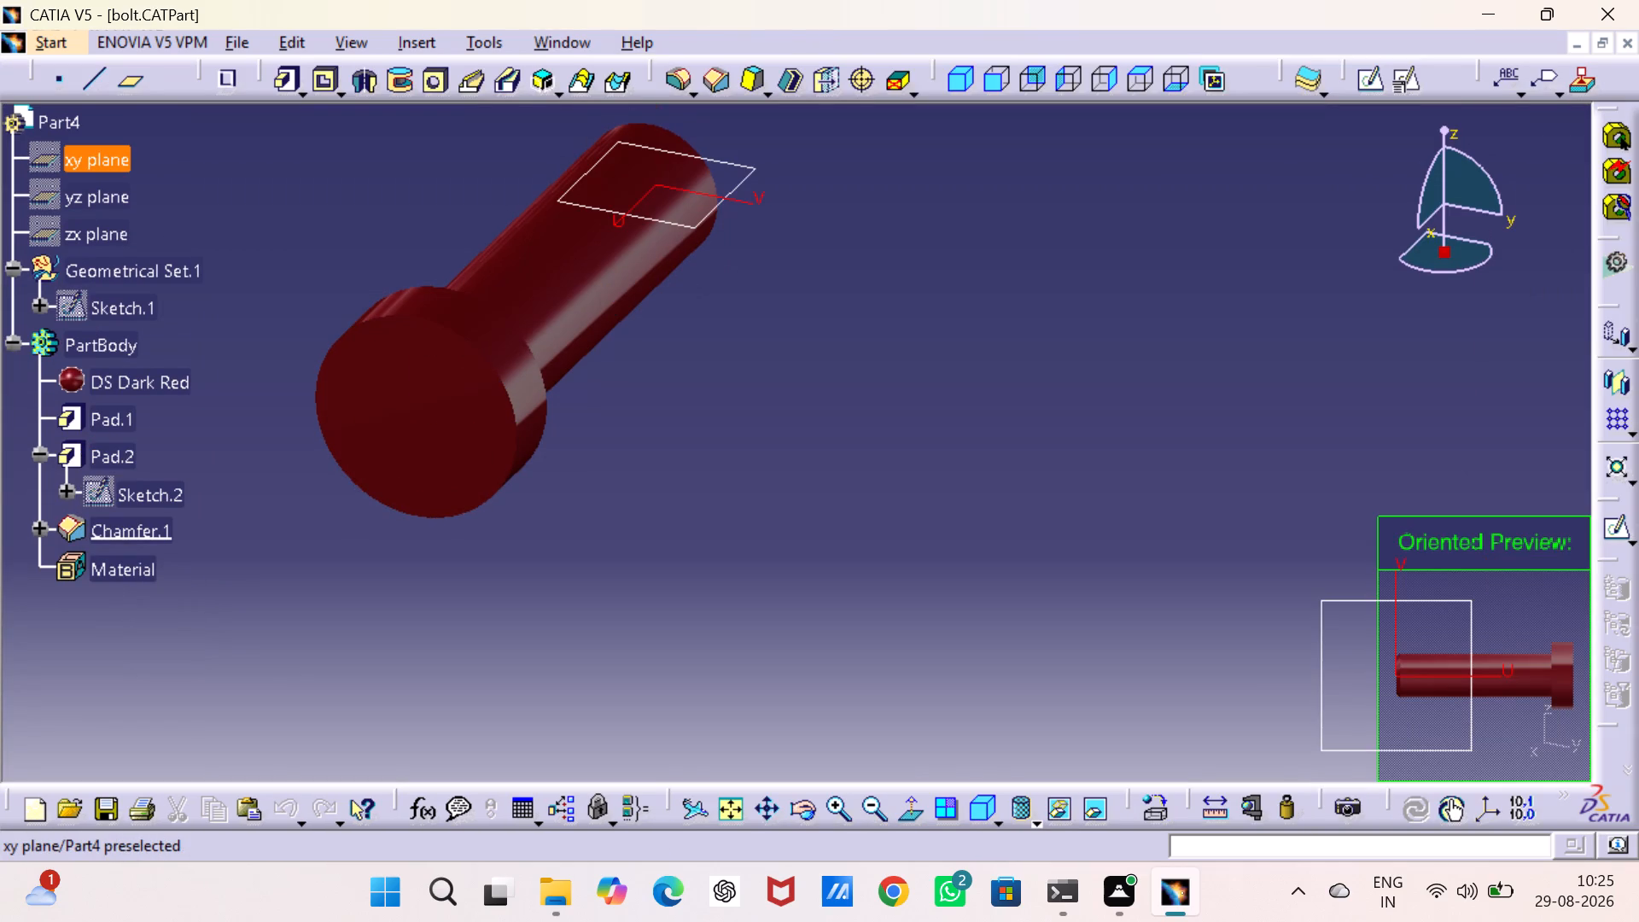
click(95, 226)
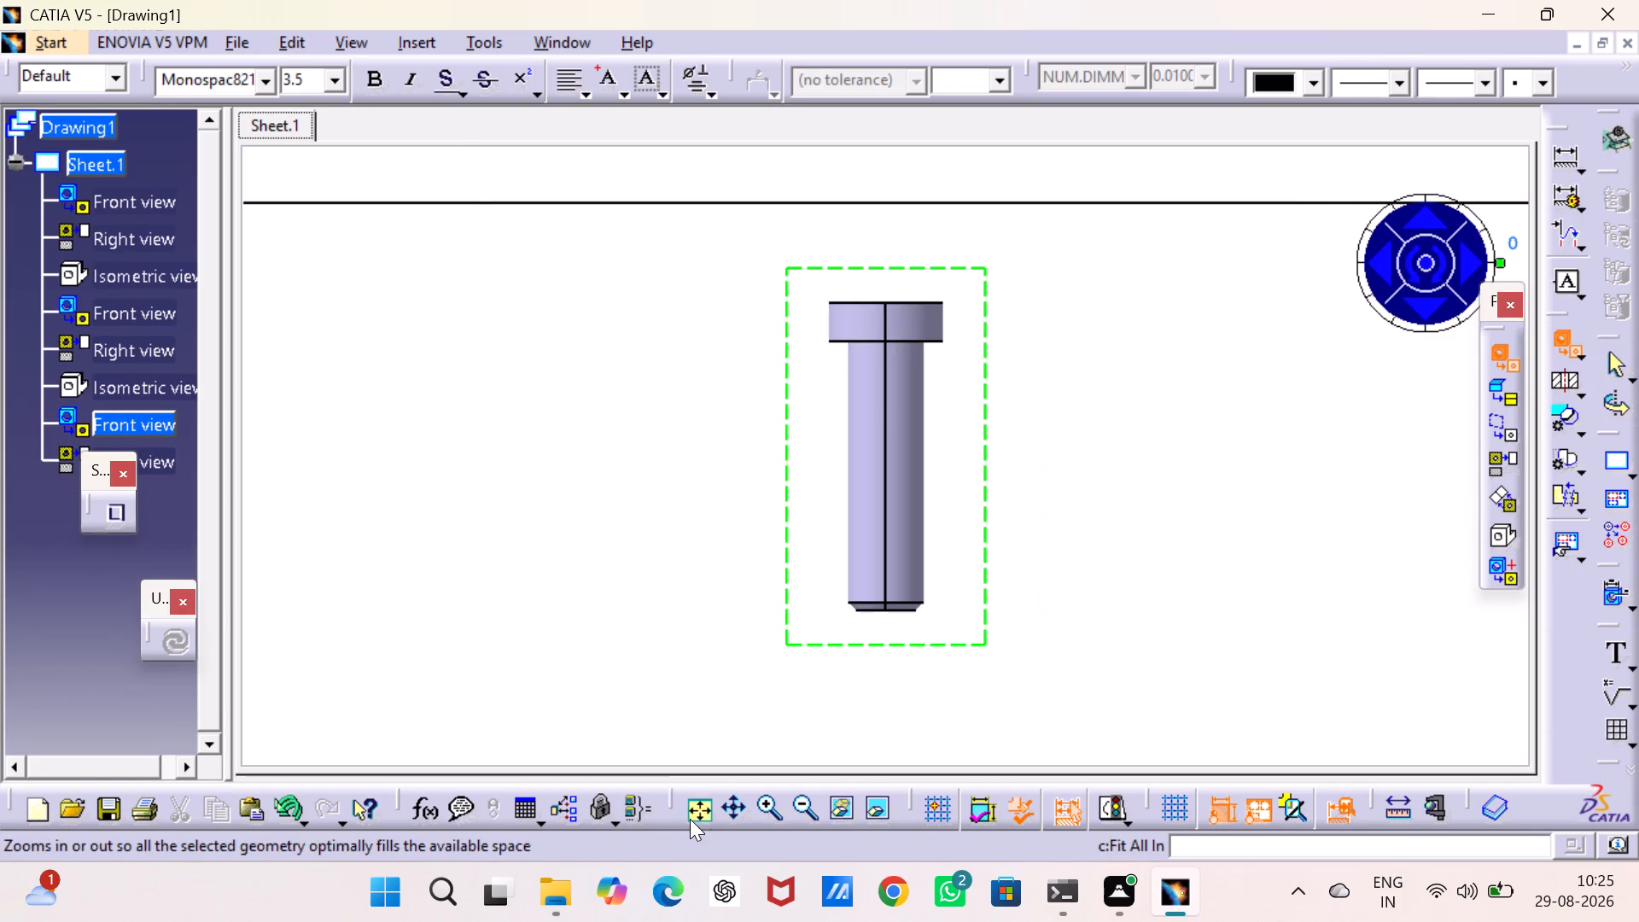
drag(697, 808, 701, 799)
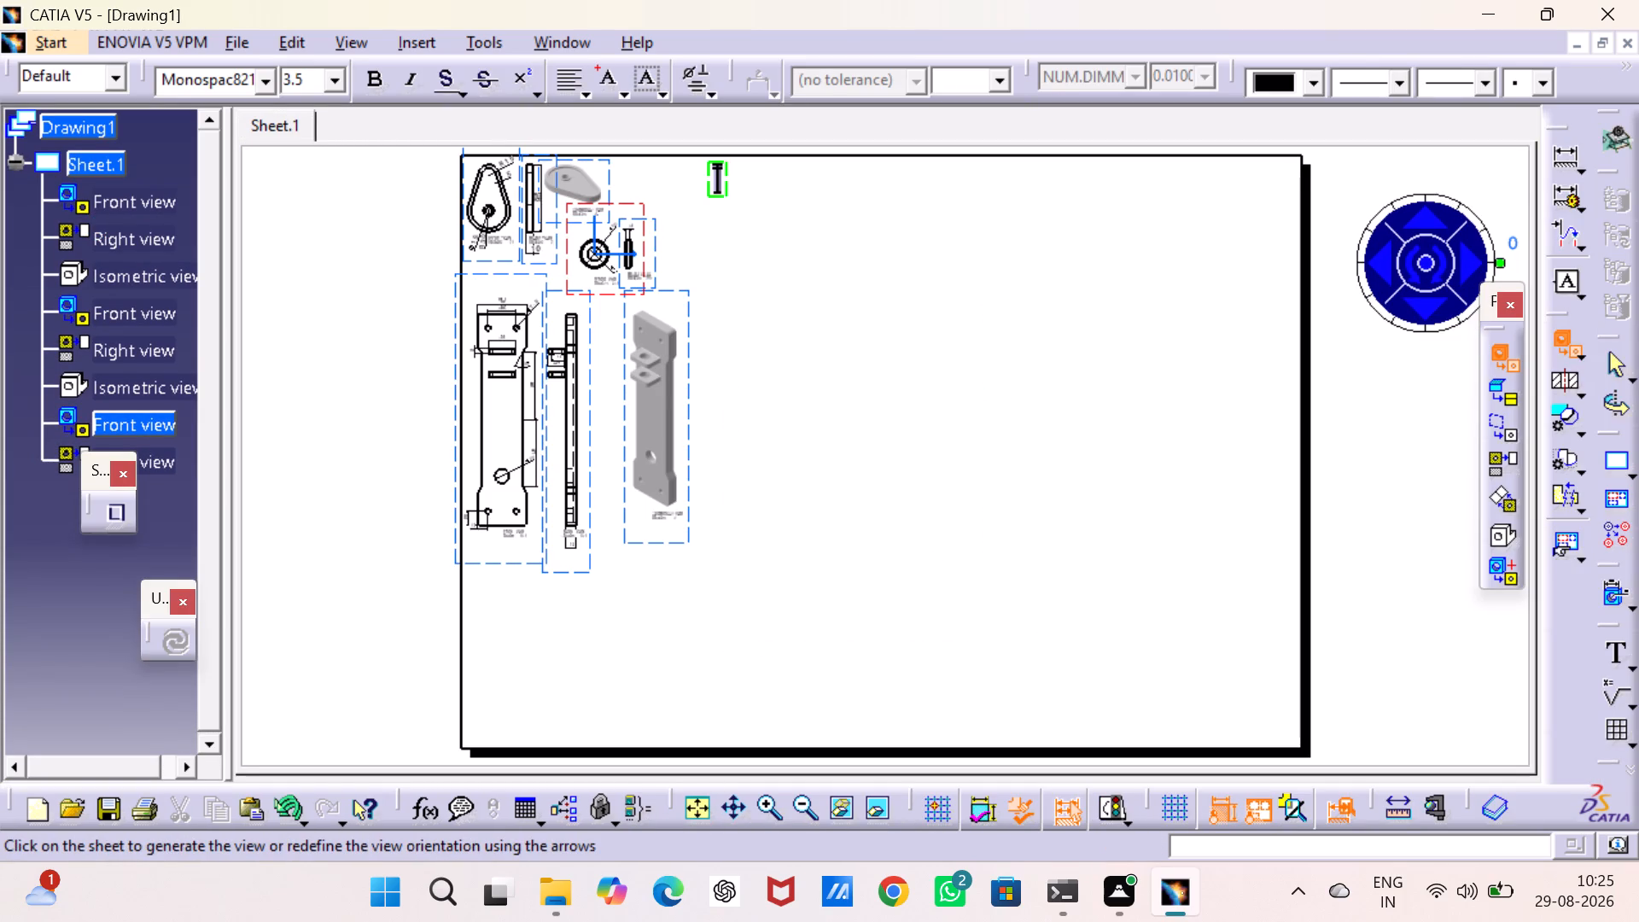
drag(729, 181, 551, 673)
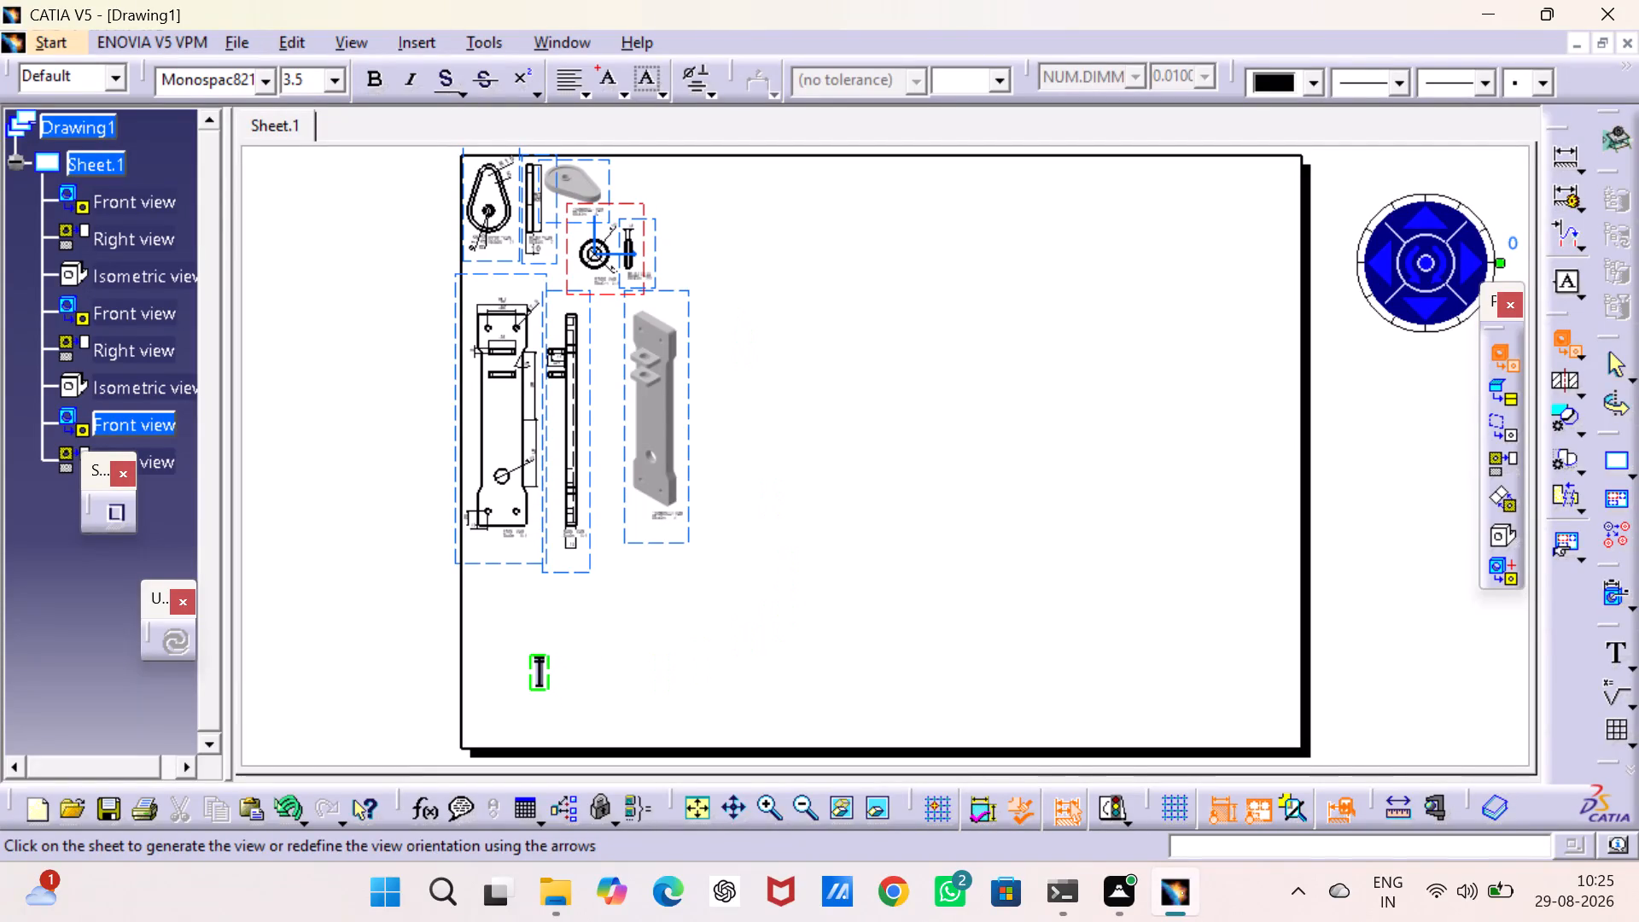
drag(551, 673, 550, 673)
click(668, 626)
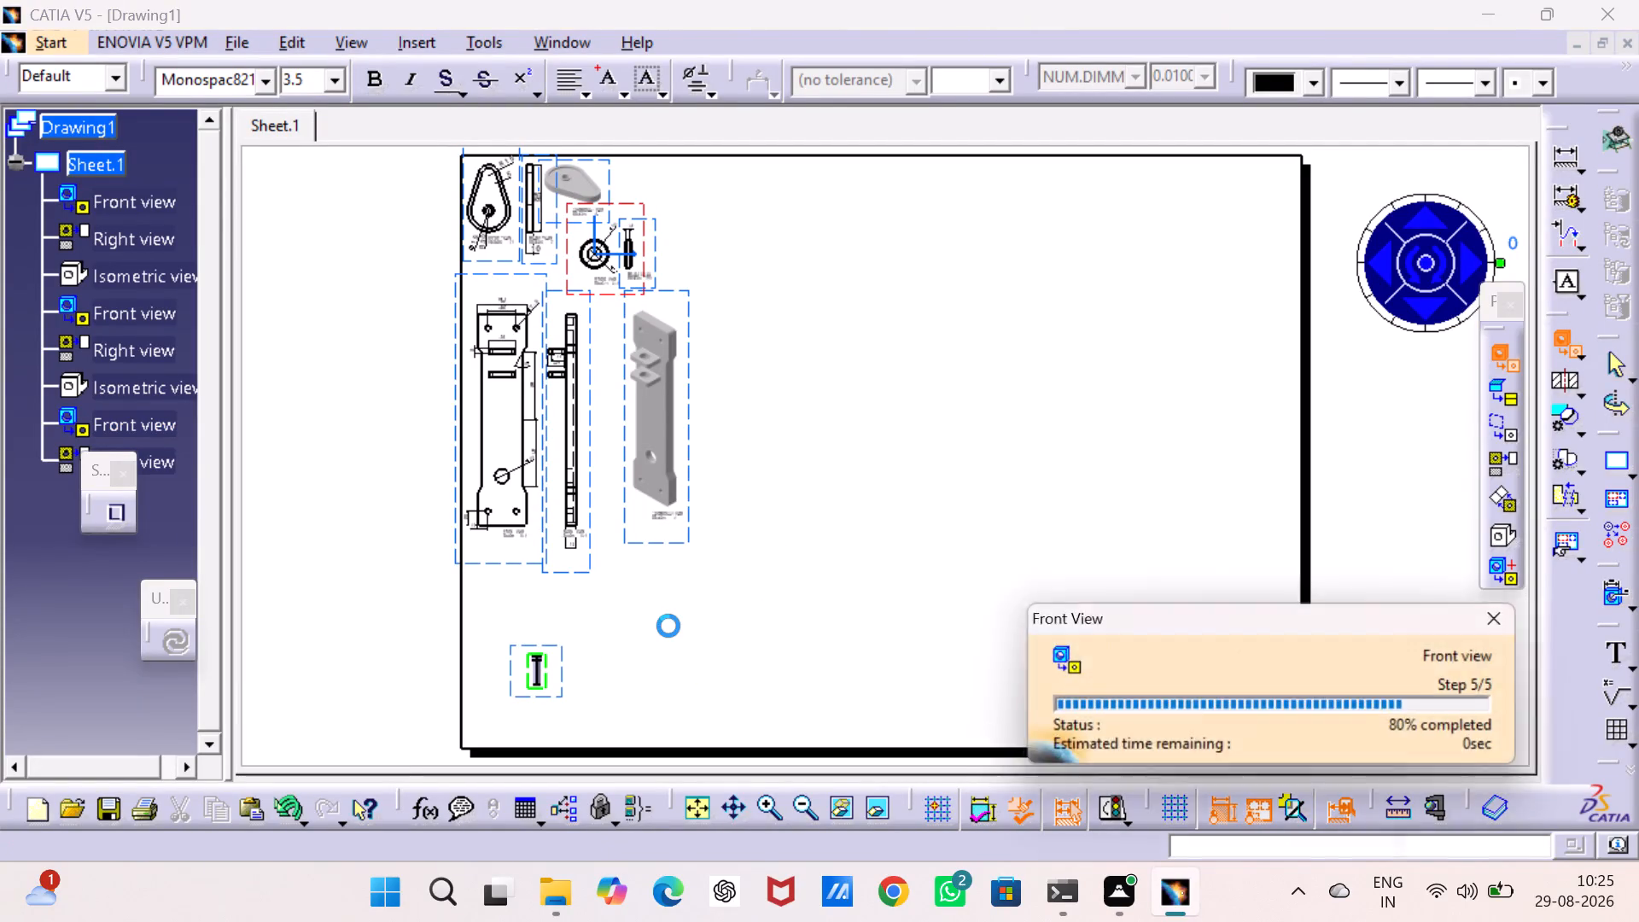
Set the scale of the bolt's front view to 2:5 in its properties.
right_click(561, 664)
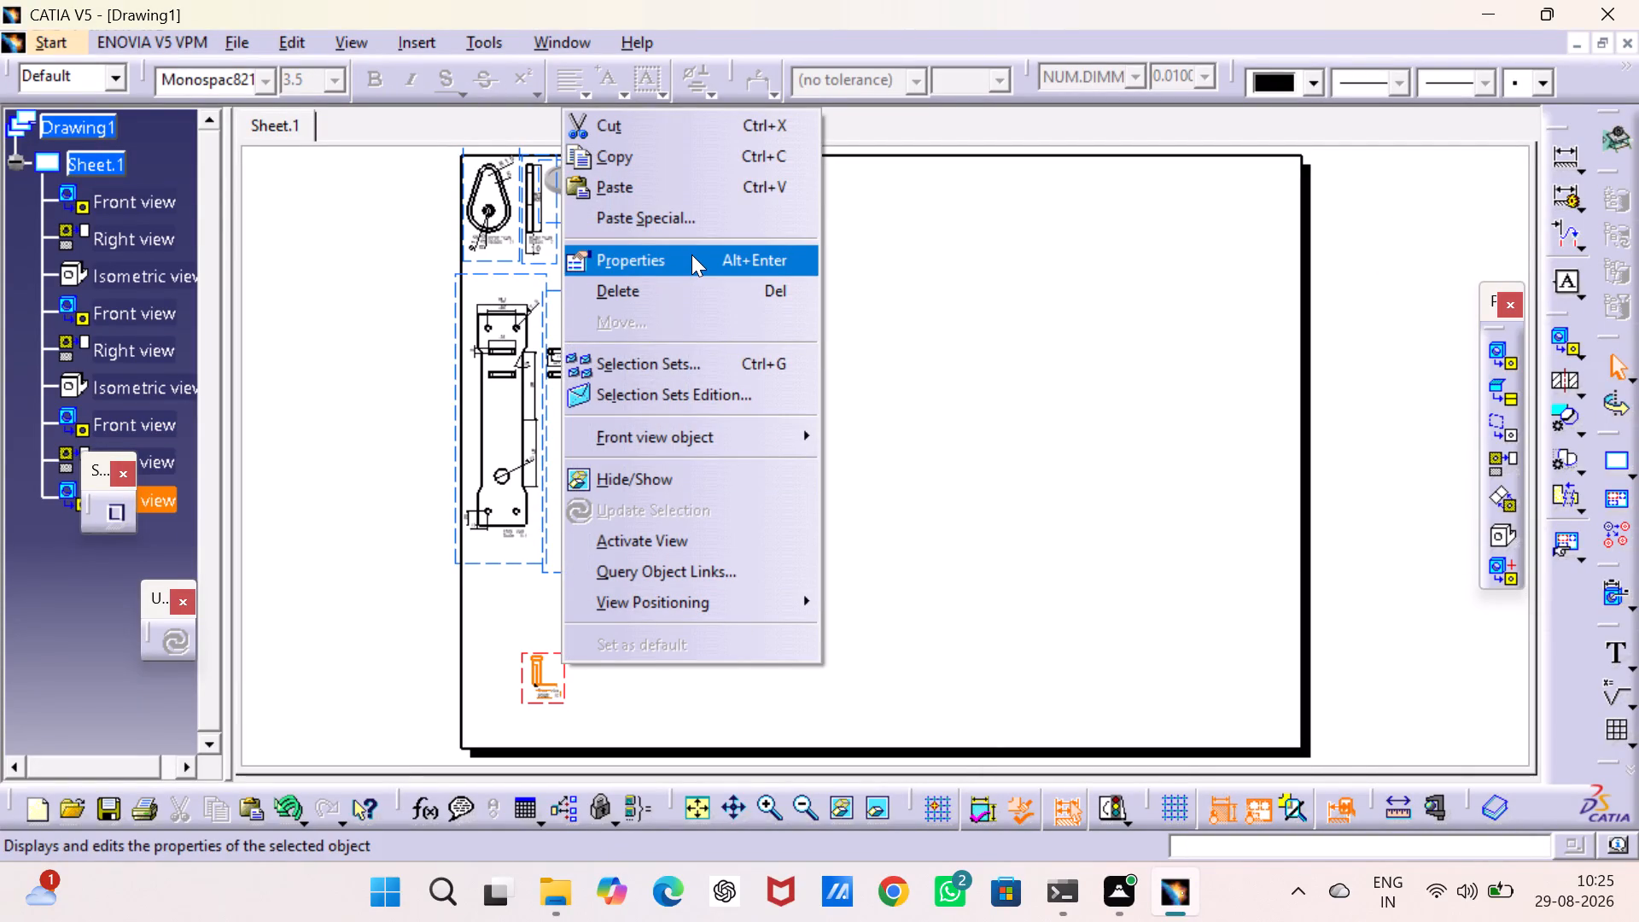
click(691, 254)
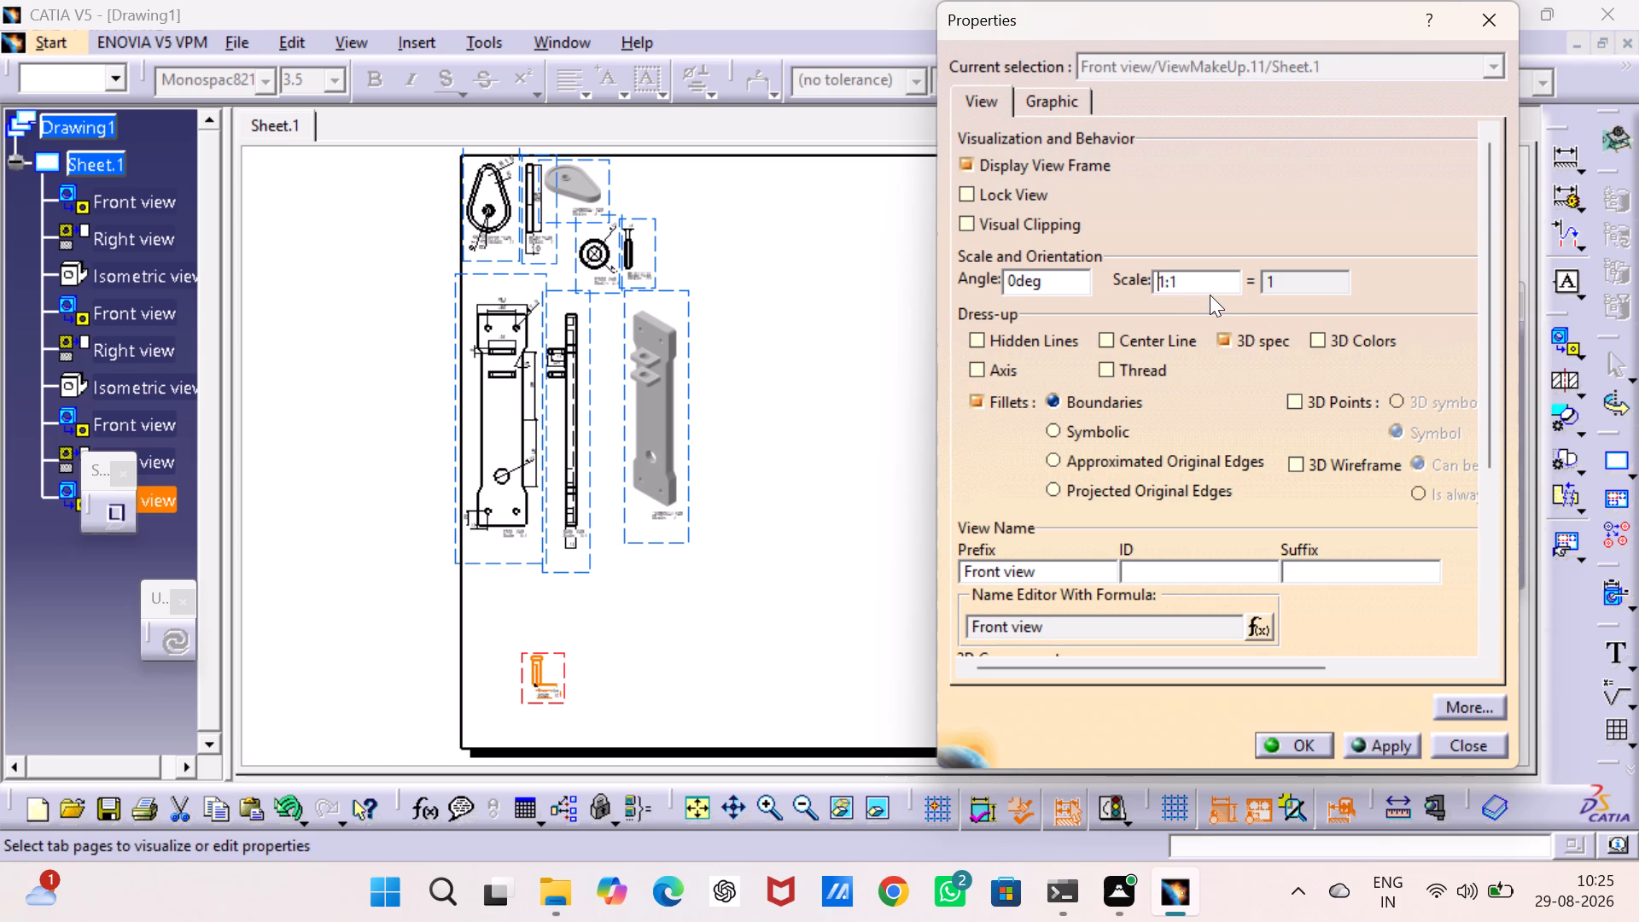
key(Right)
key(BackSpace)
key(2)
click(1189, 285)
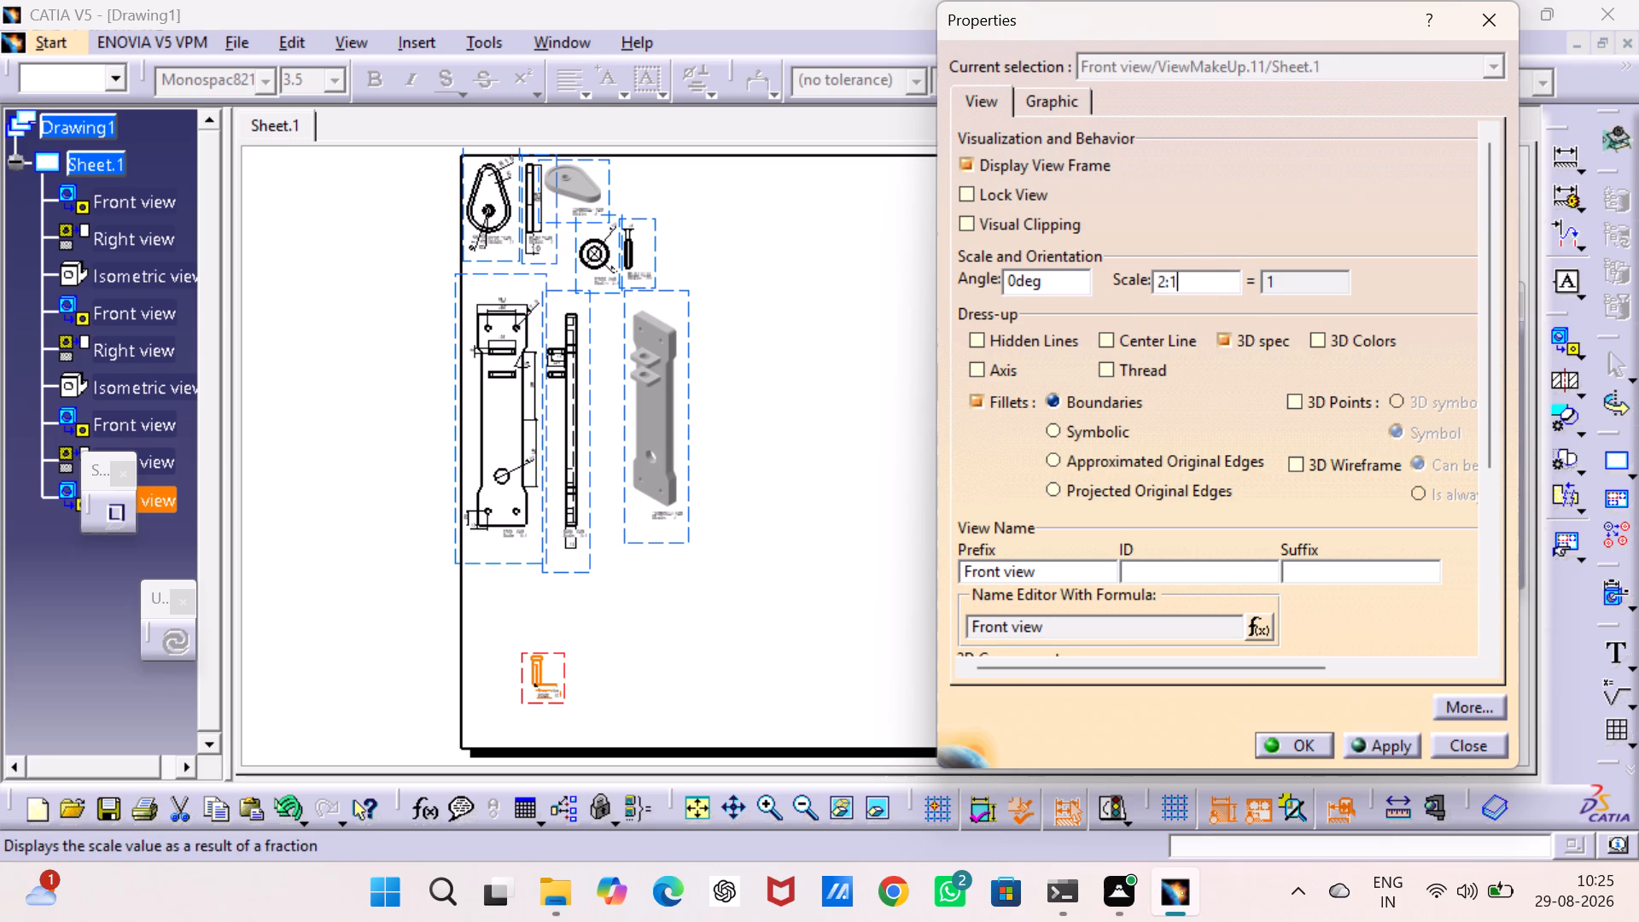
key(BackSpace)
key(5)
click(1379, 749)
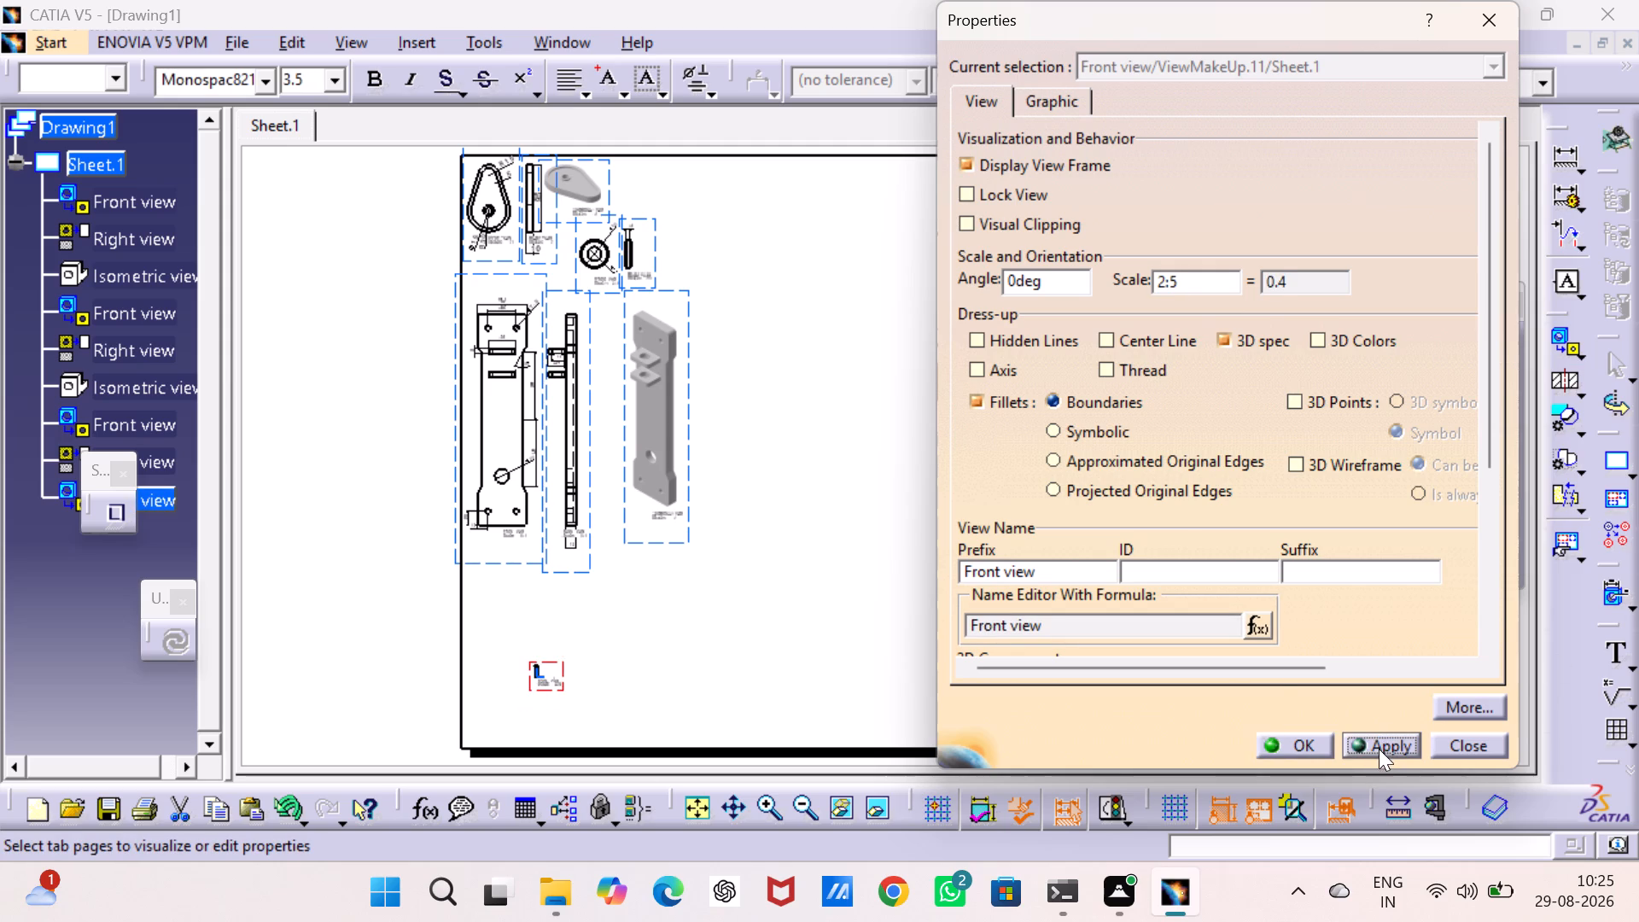
Set the scale of the bolt's front view to 2:1.
click(1184, 283)
key(BackSpace)
key(1)
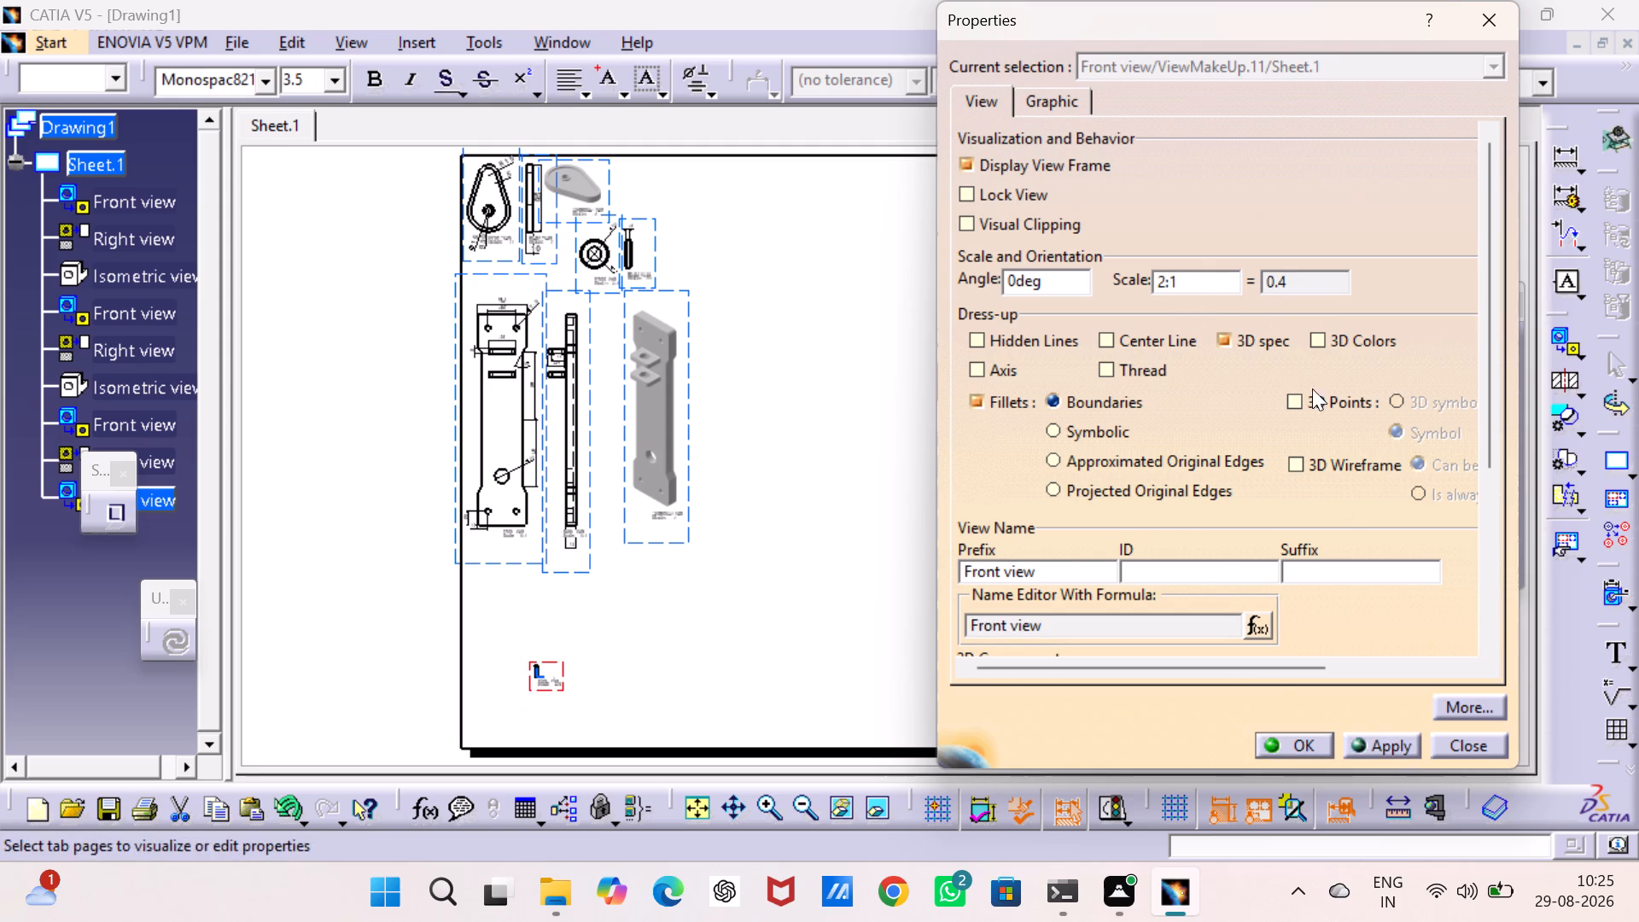
click(1379, 741)
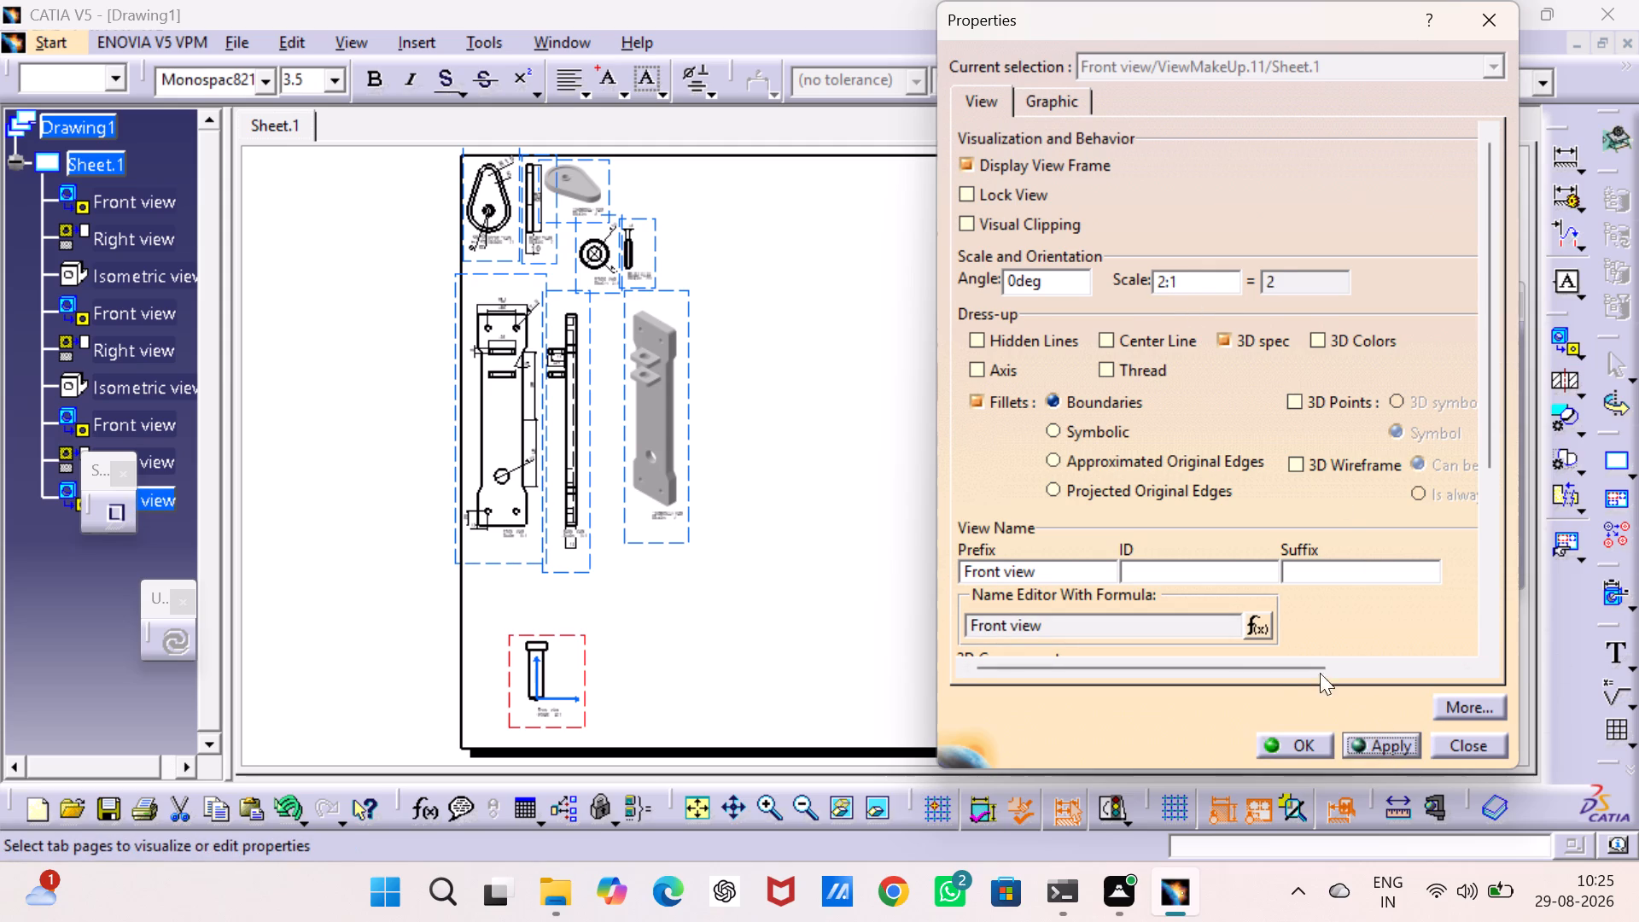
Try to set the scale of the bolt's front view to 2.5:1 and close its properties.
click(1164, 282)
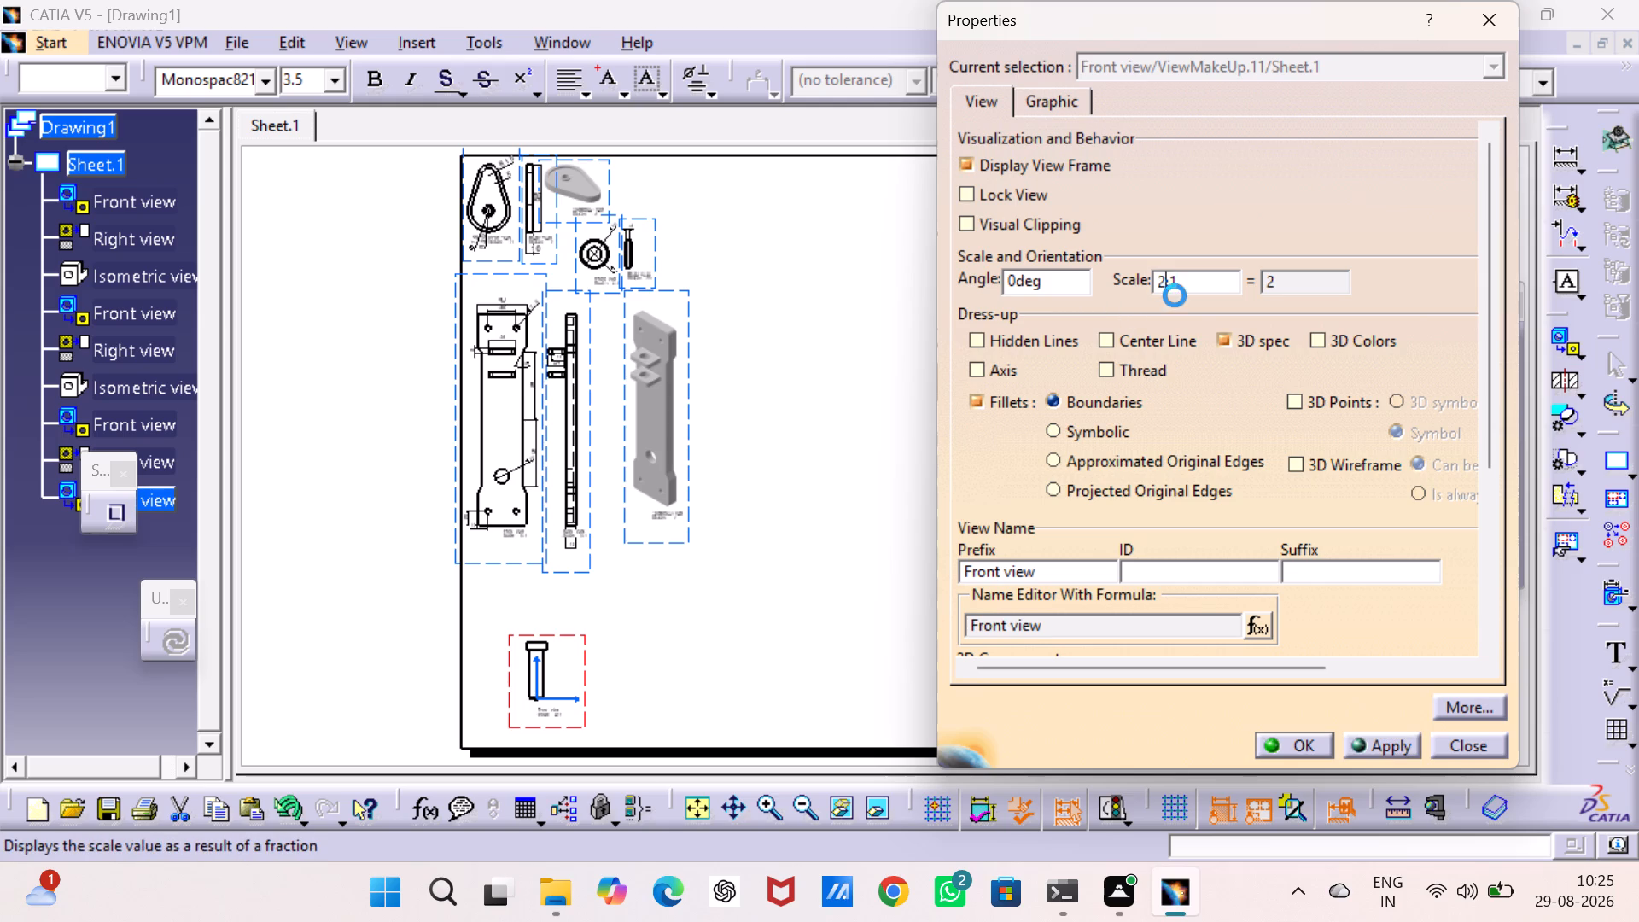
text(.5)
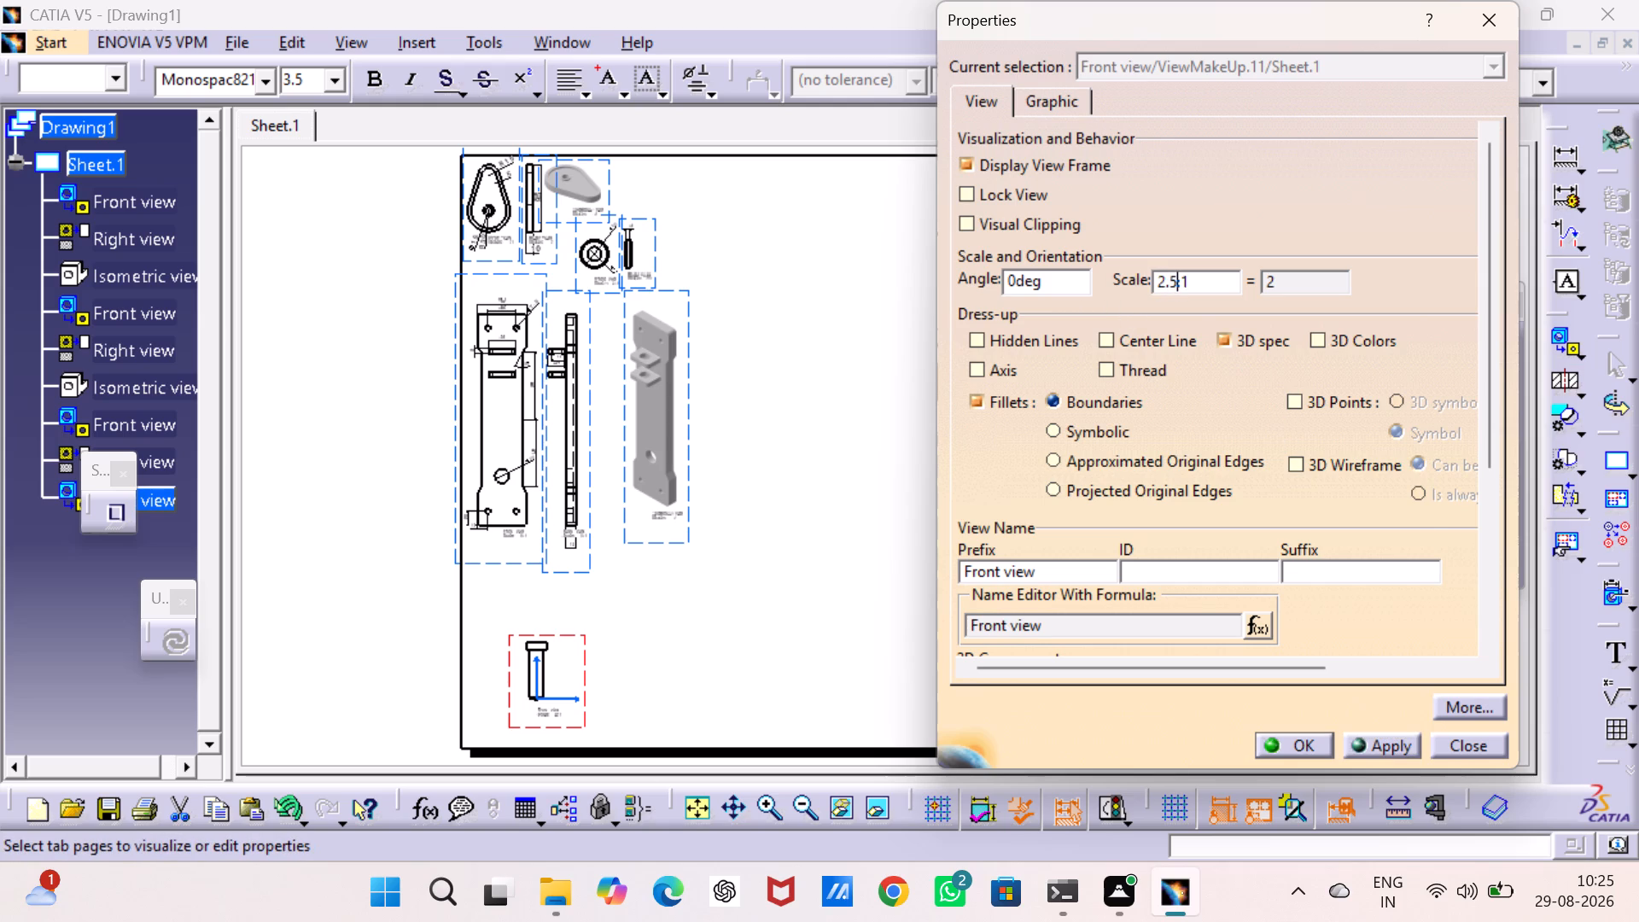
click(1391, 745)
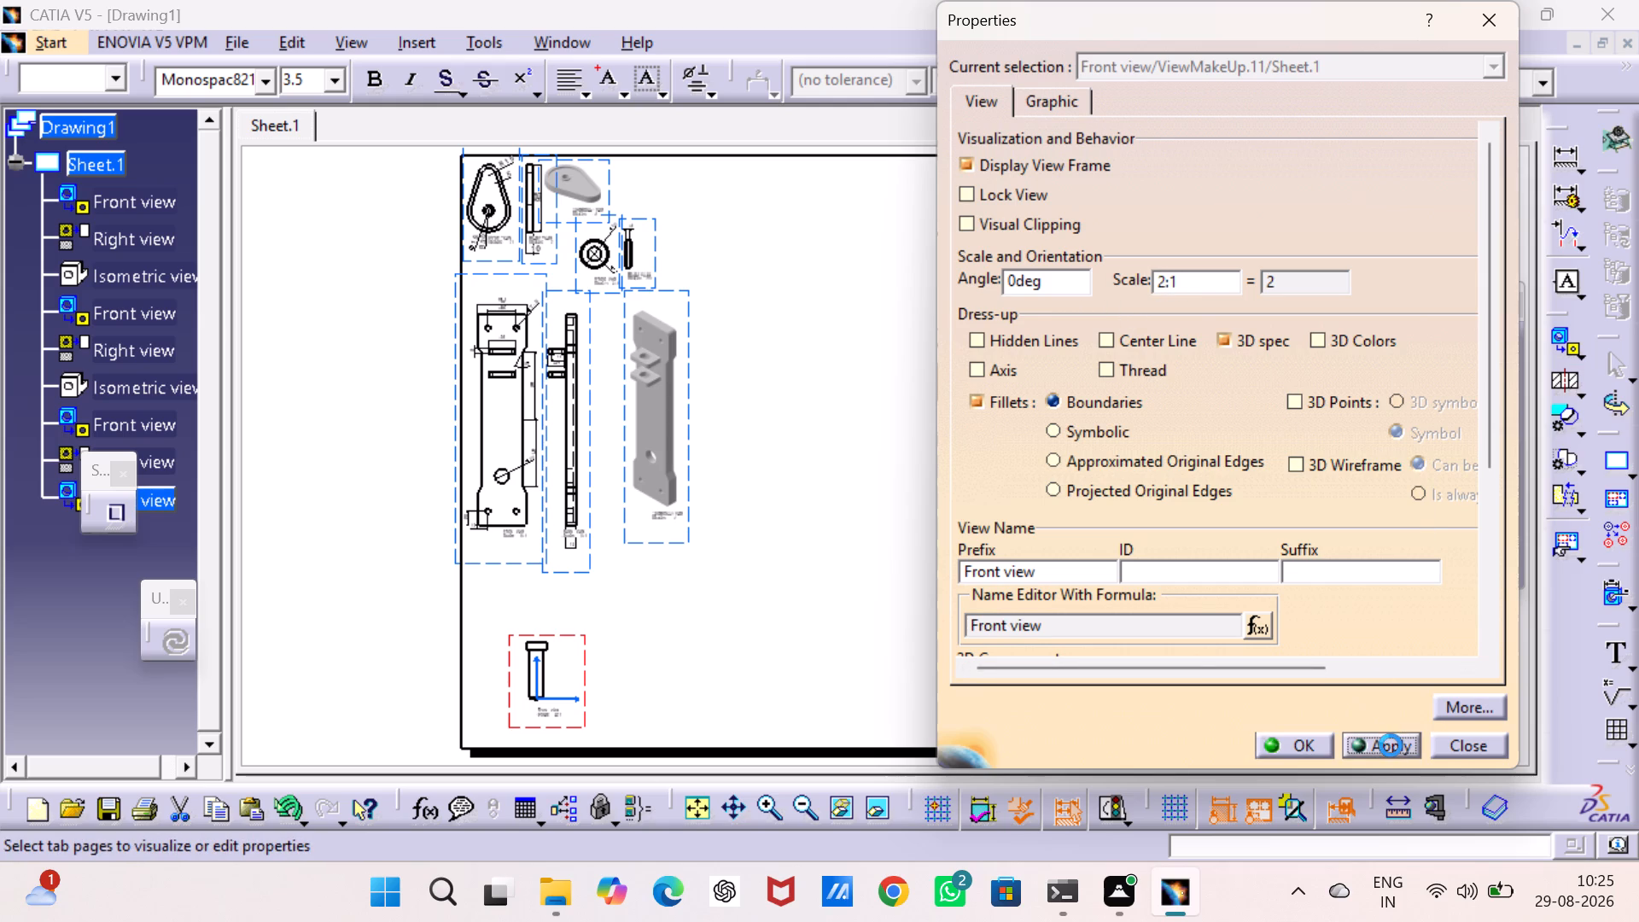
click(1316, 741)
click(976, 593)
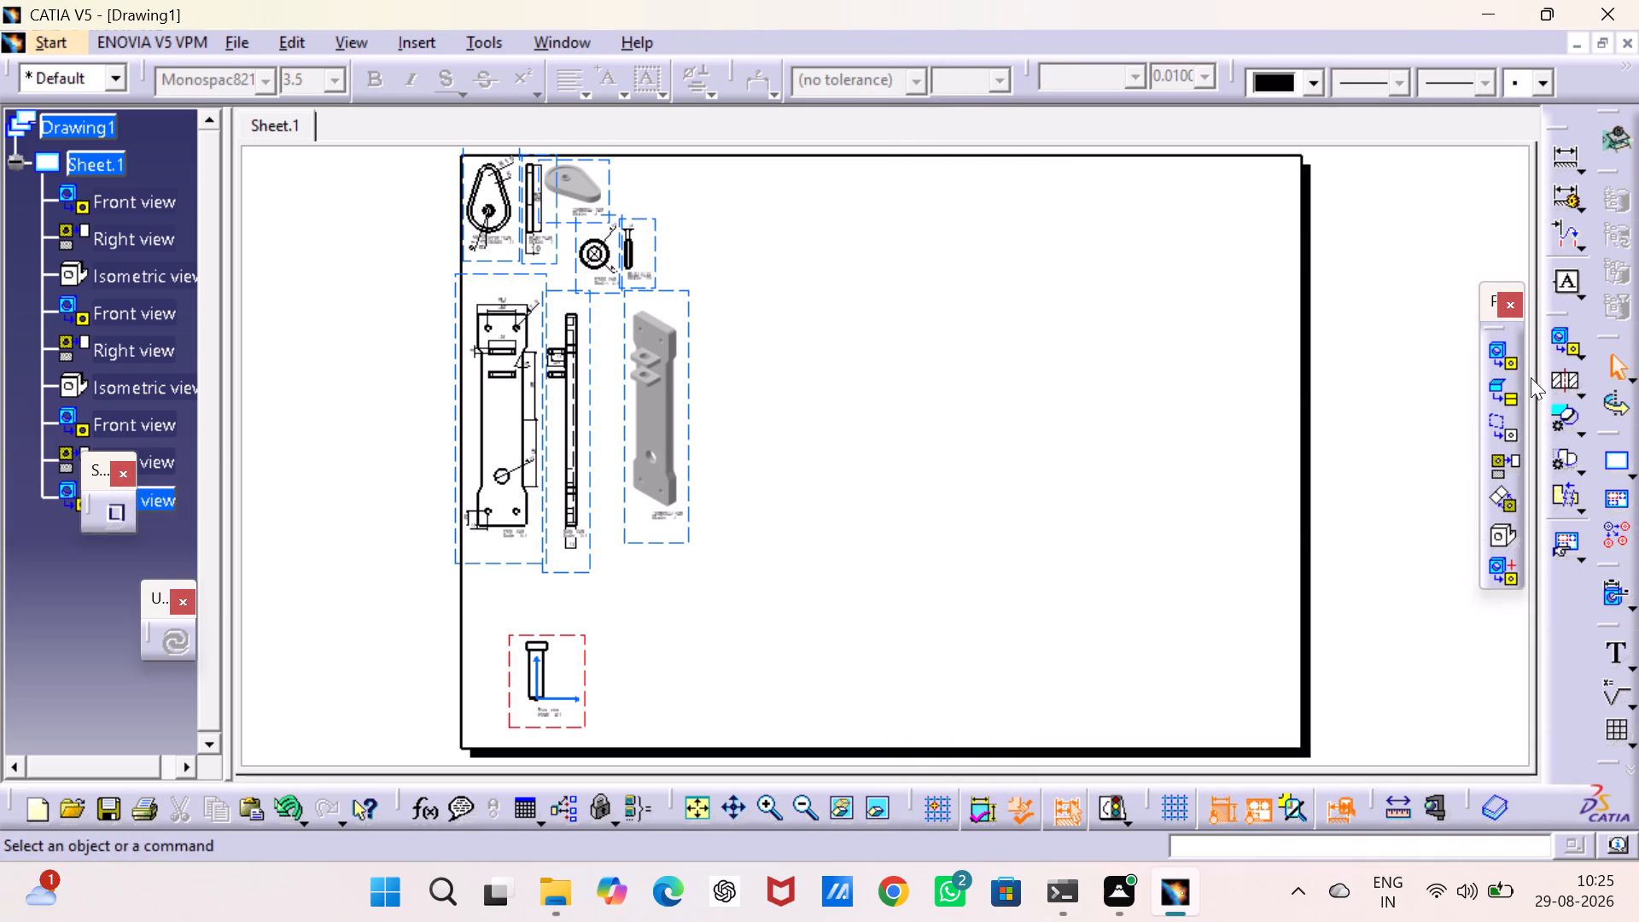
Project the bolt's bottom view and position it just above the bolt's front view.
click(1510, 460)
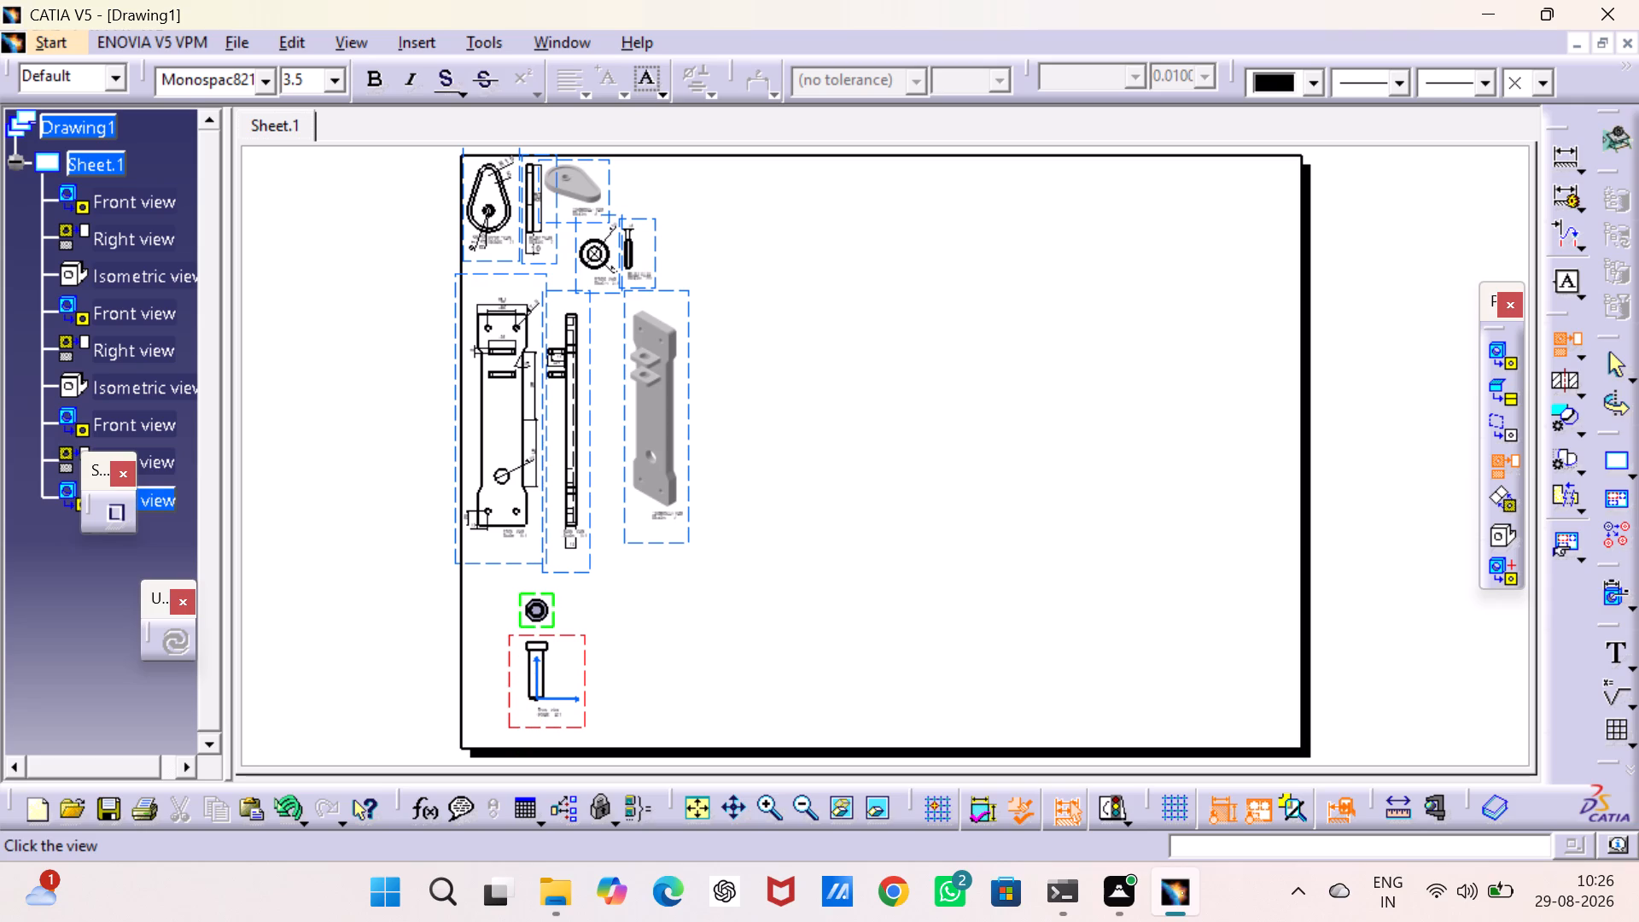
click(534, 596)
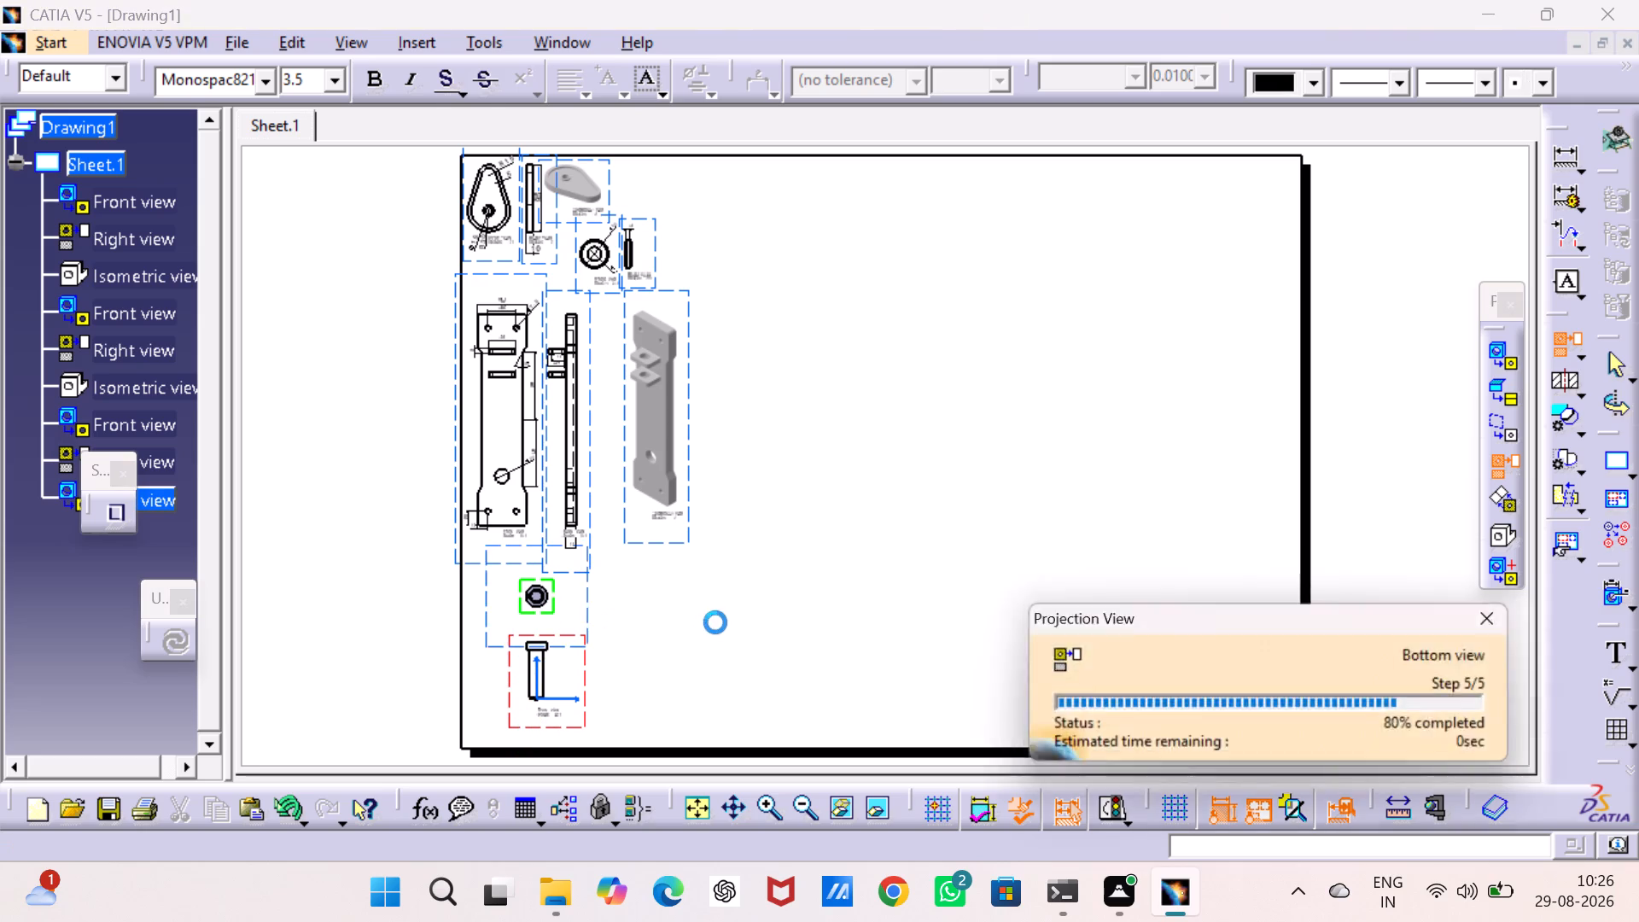
click(715, 622)
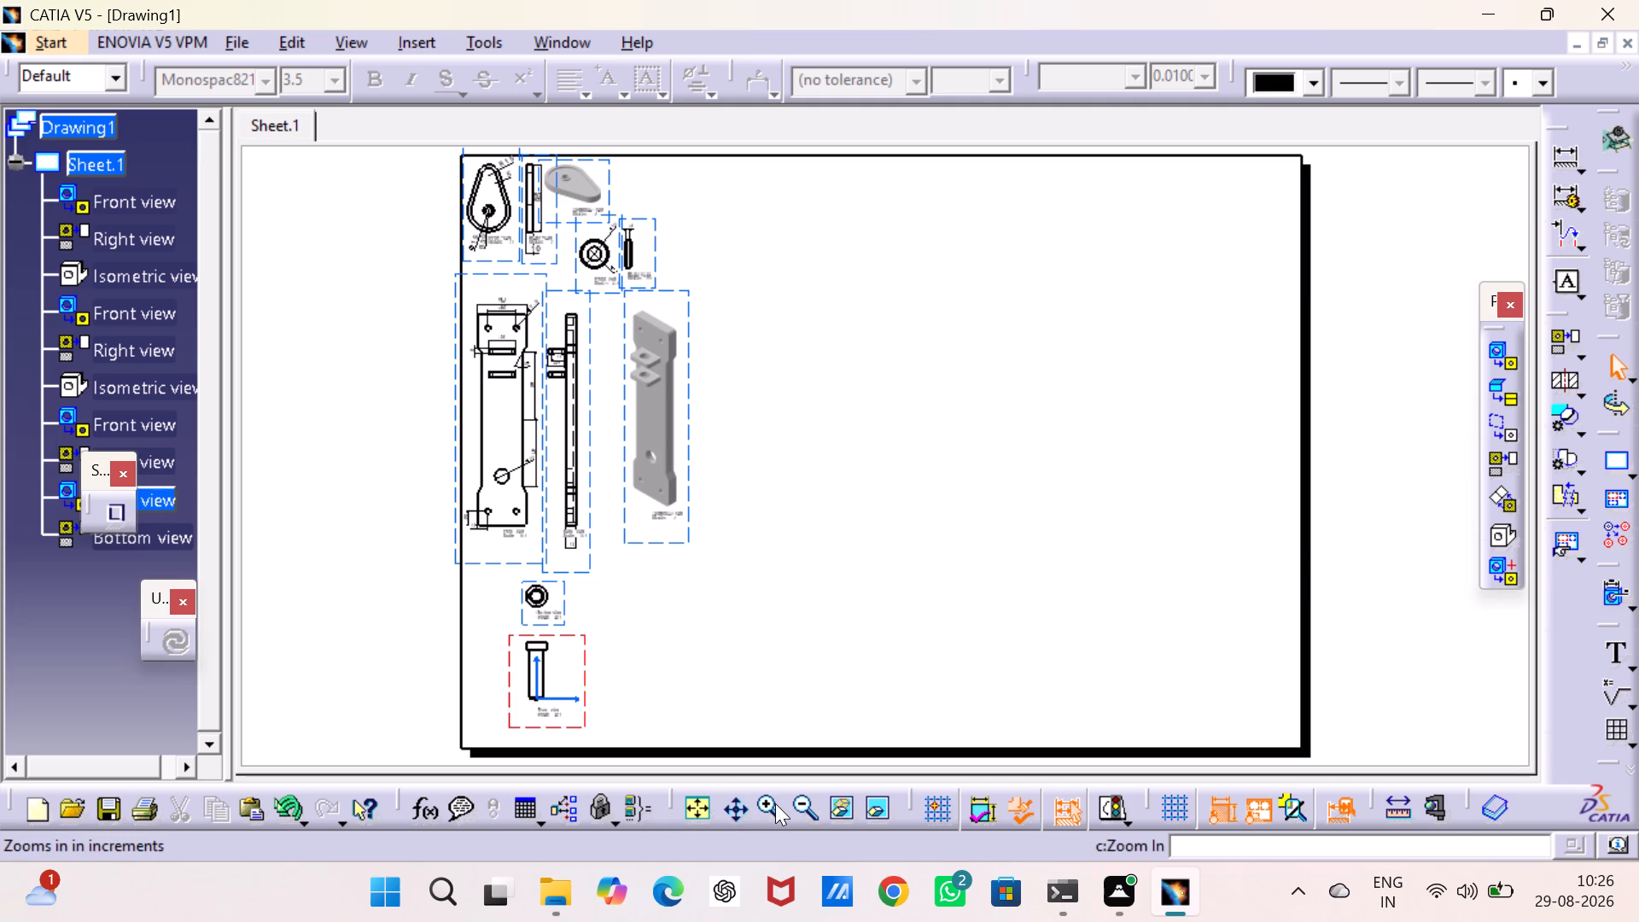
Dimension the bolt head's outer diameter in the bottom view, placed outside the circle at its lower left.
triple_click(775, 803)
middle_drag(740, 674, 1267, 558)
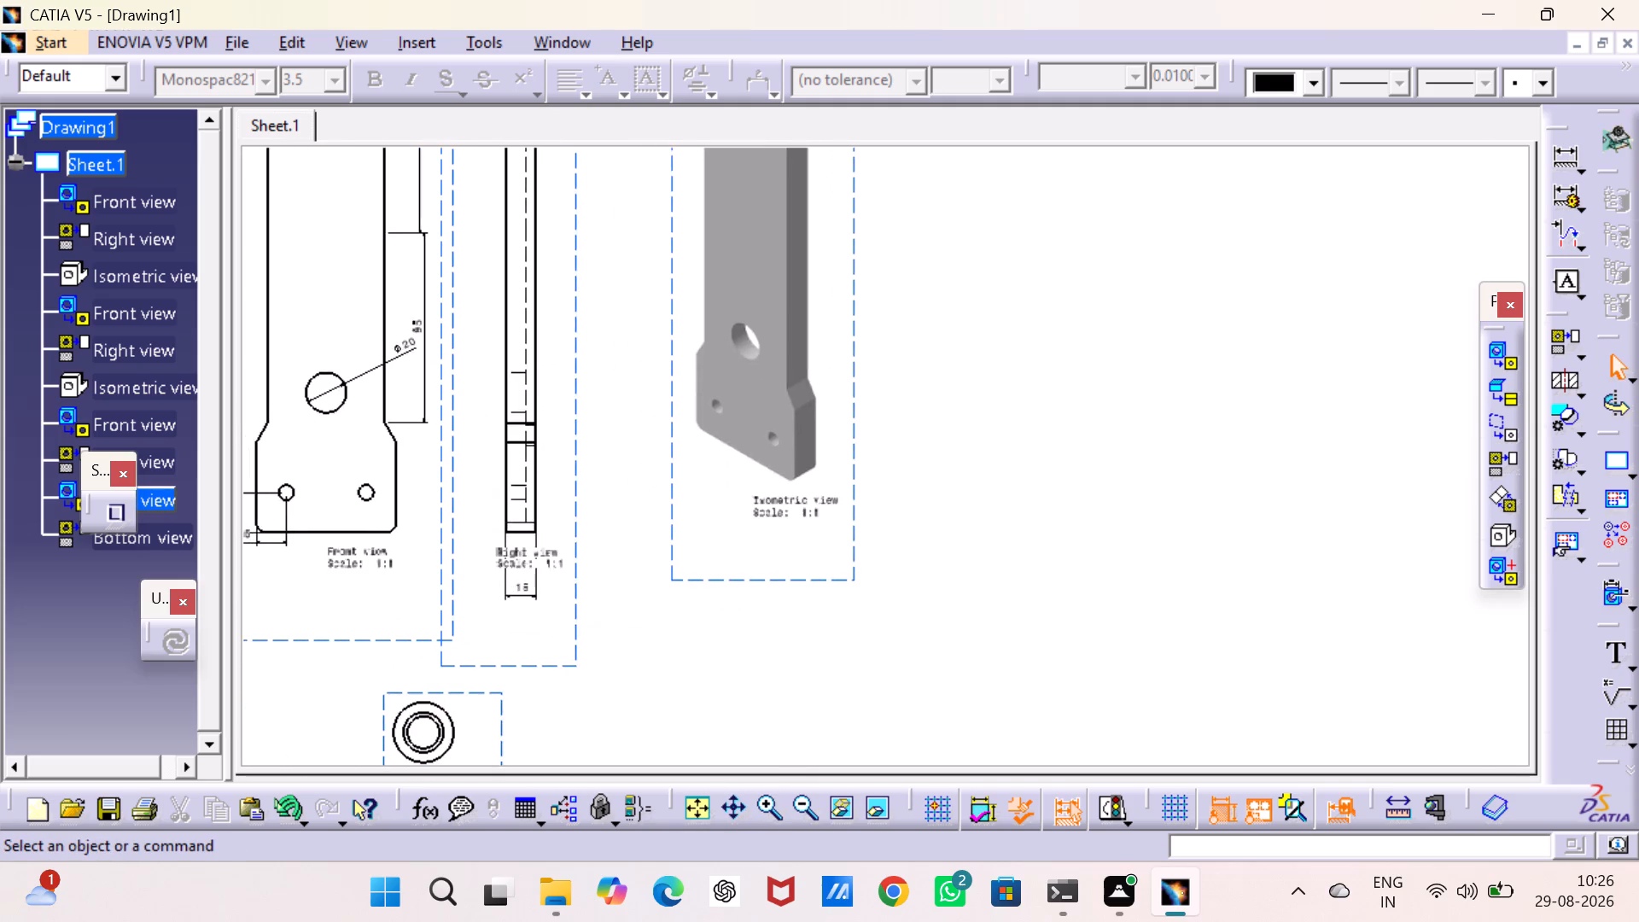
middle_drag(816, 691, 1025, 397)
middle_drag(926, 551, 931, 441)
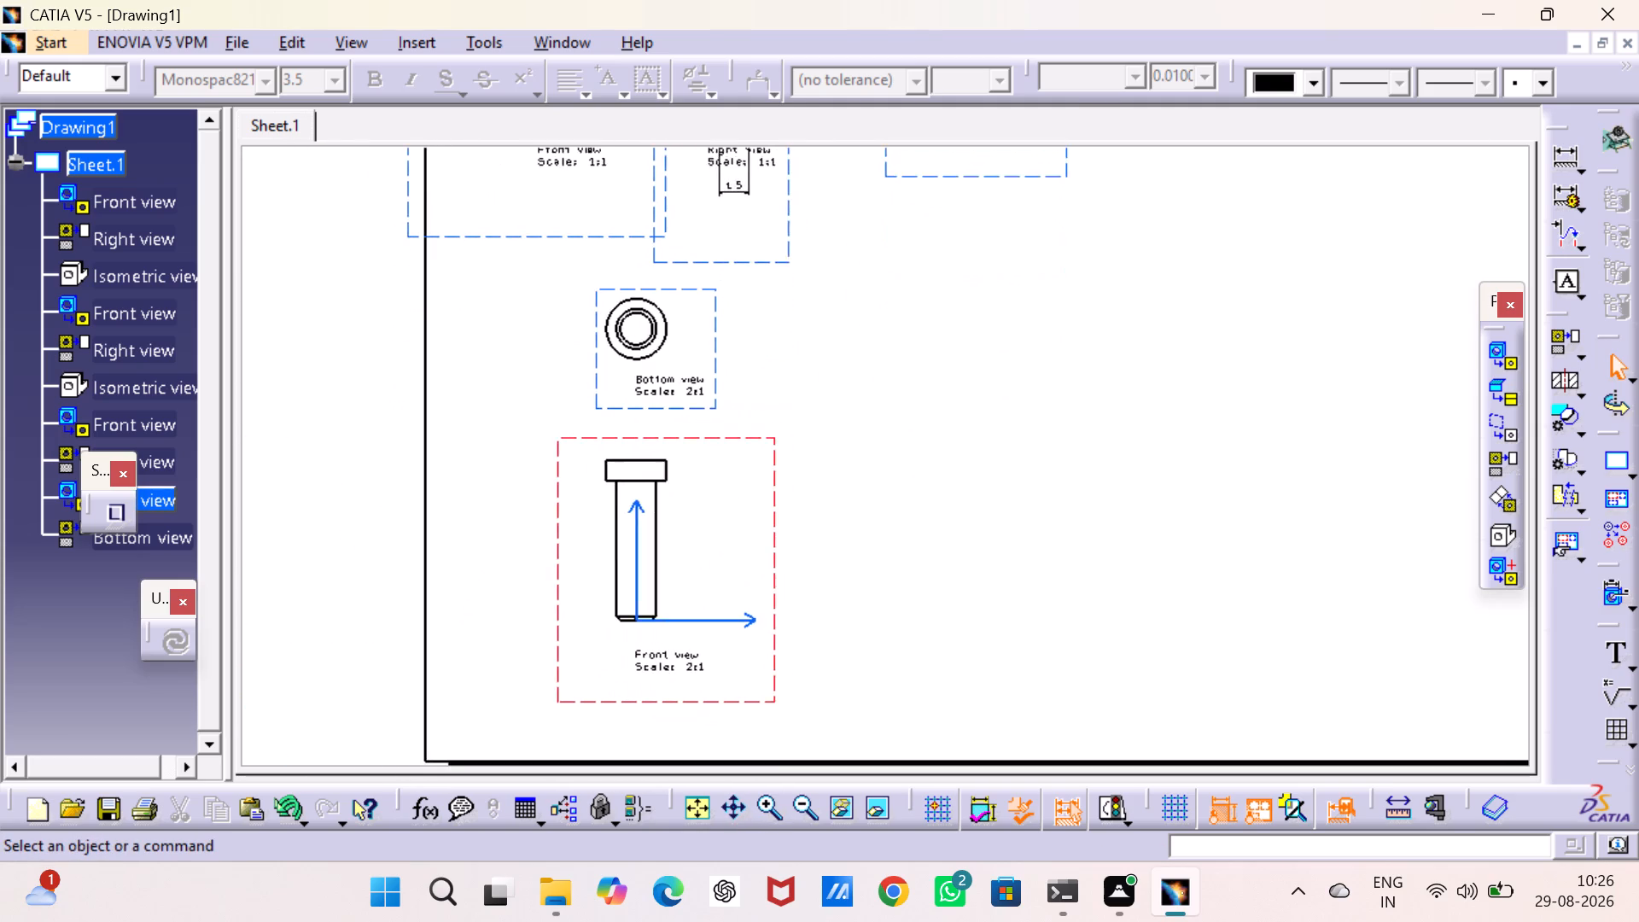
middle_drag(931, 441, 806, 420)
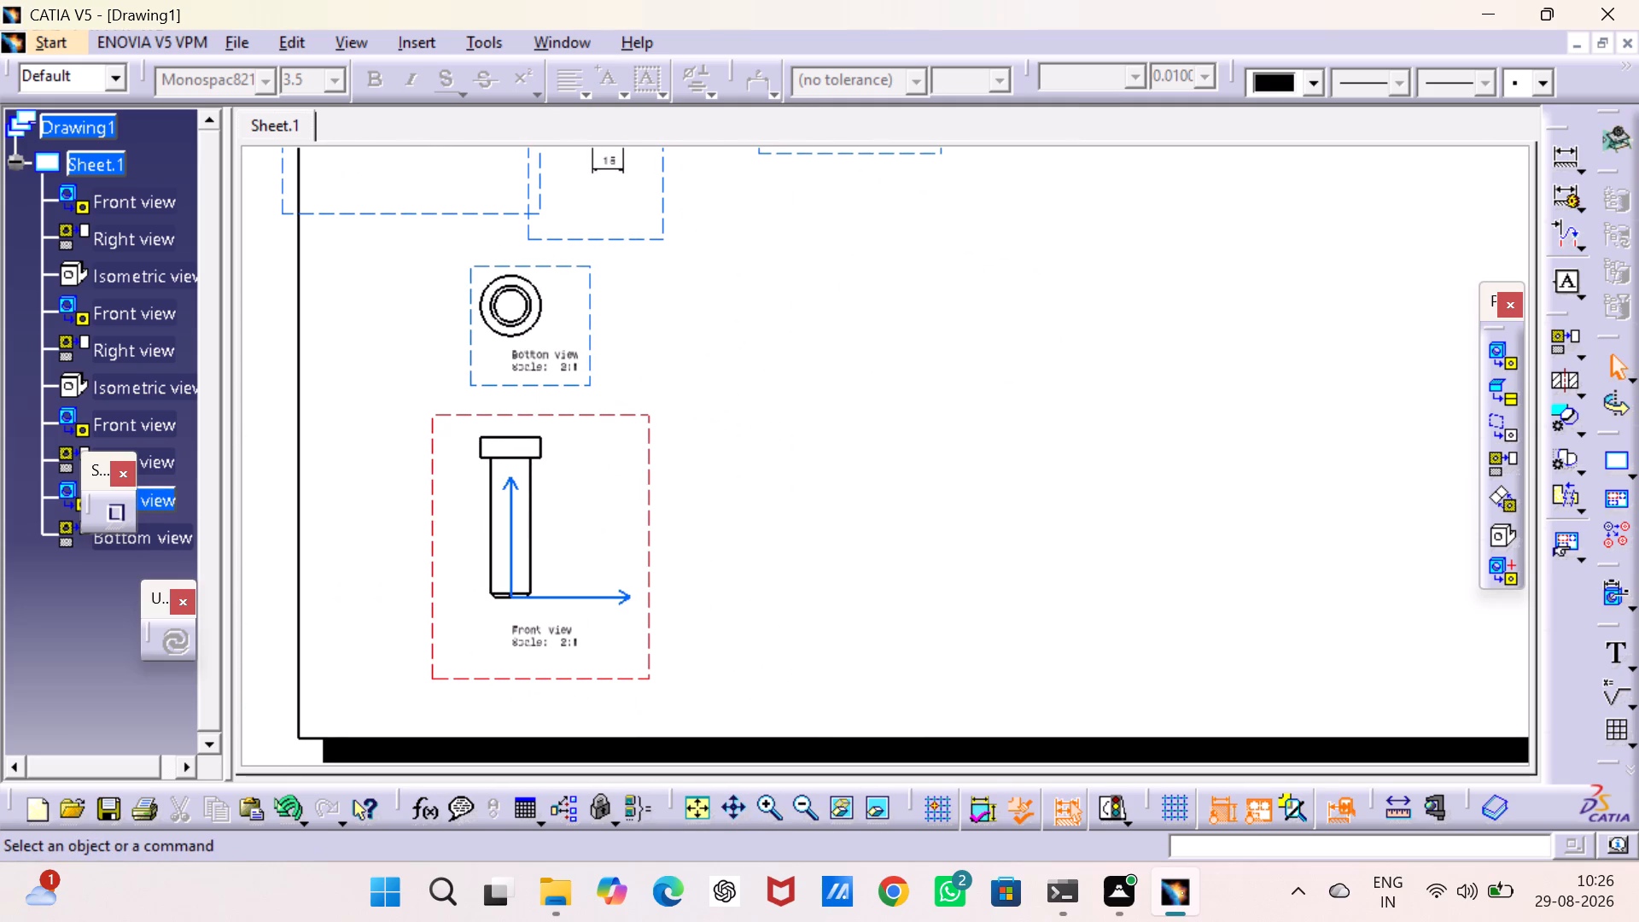
double_click(1559, 149)
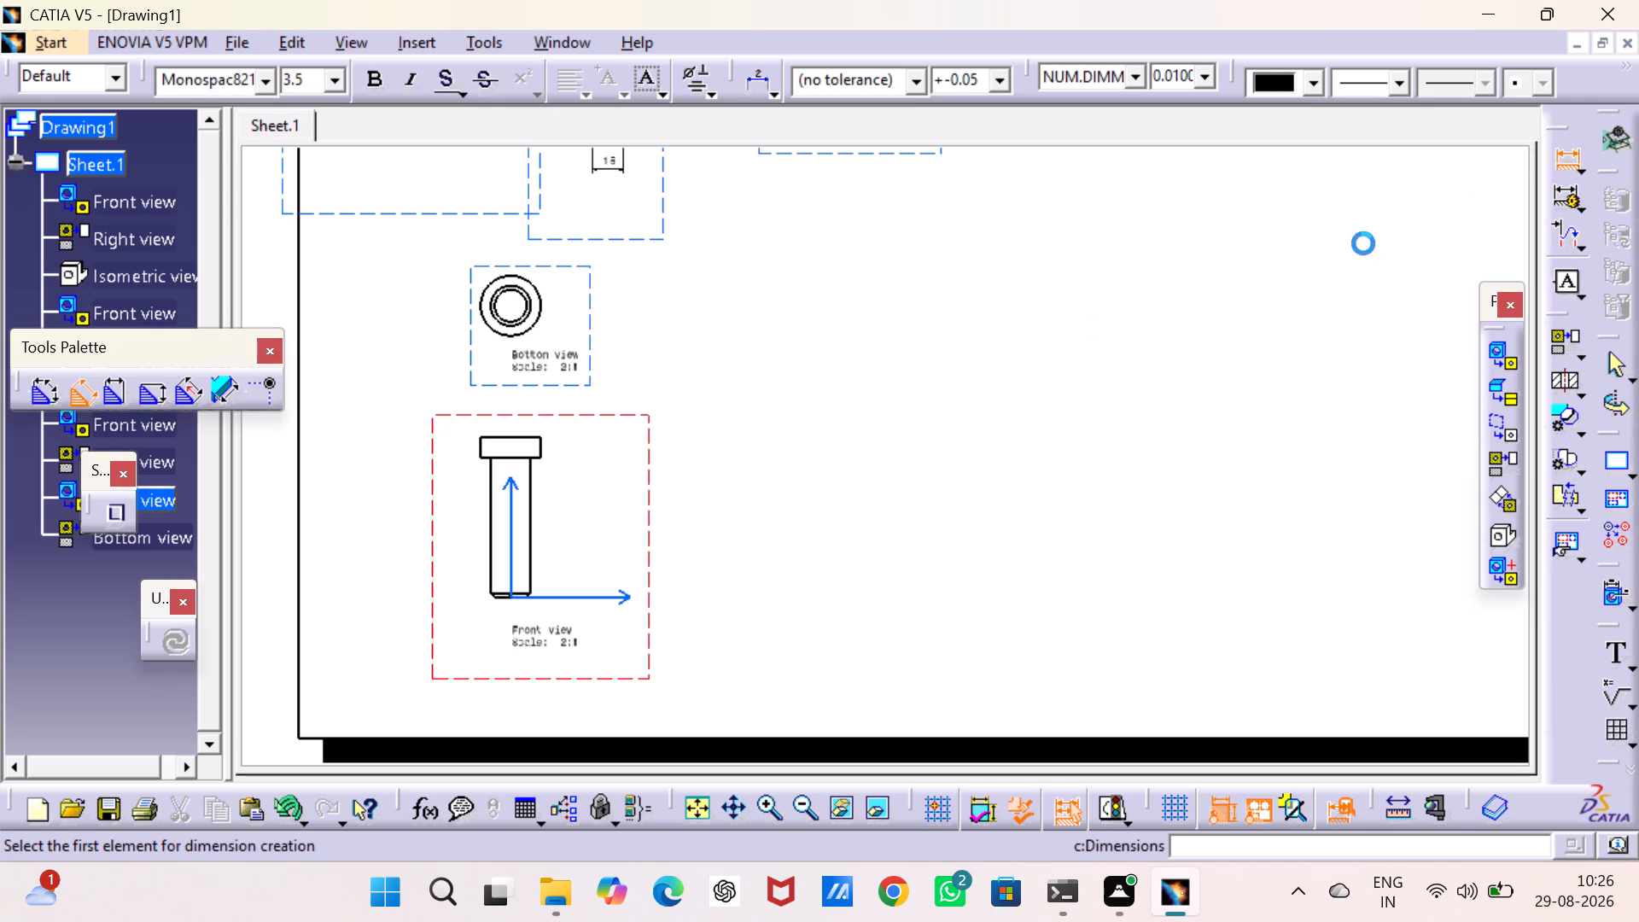
click(540, 308)
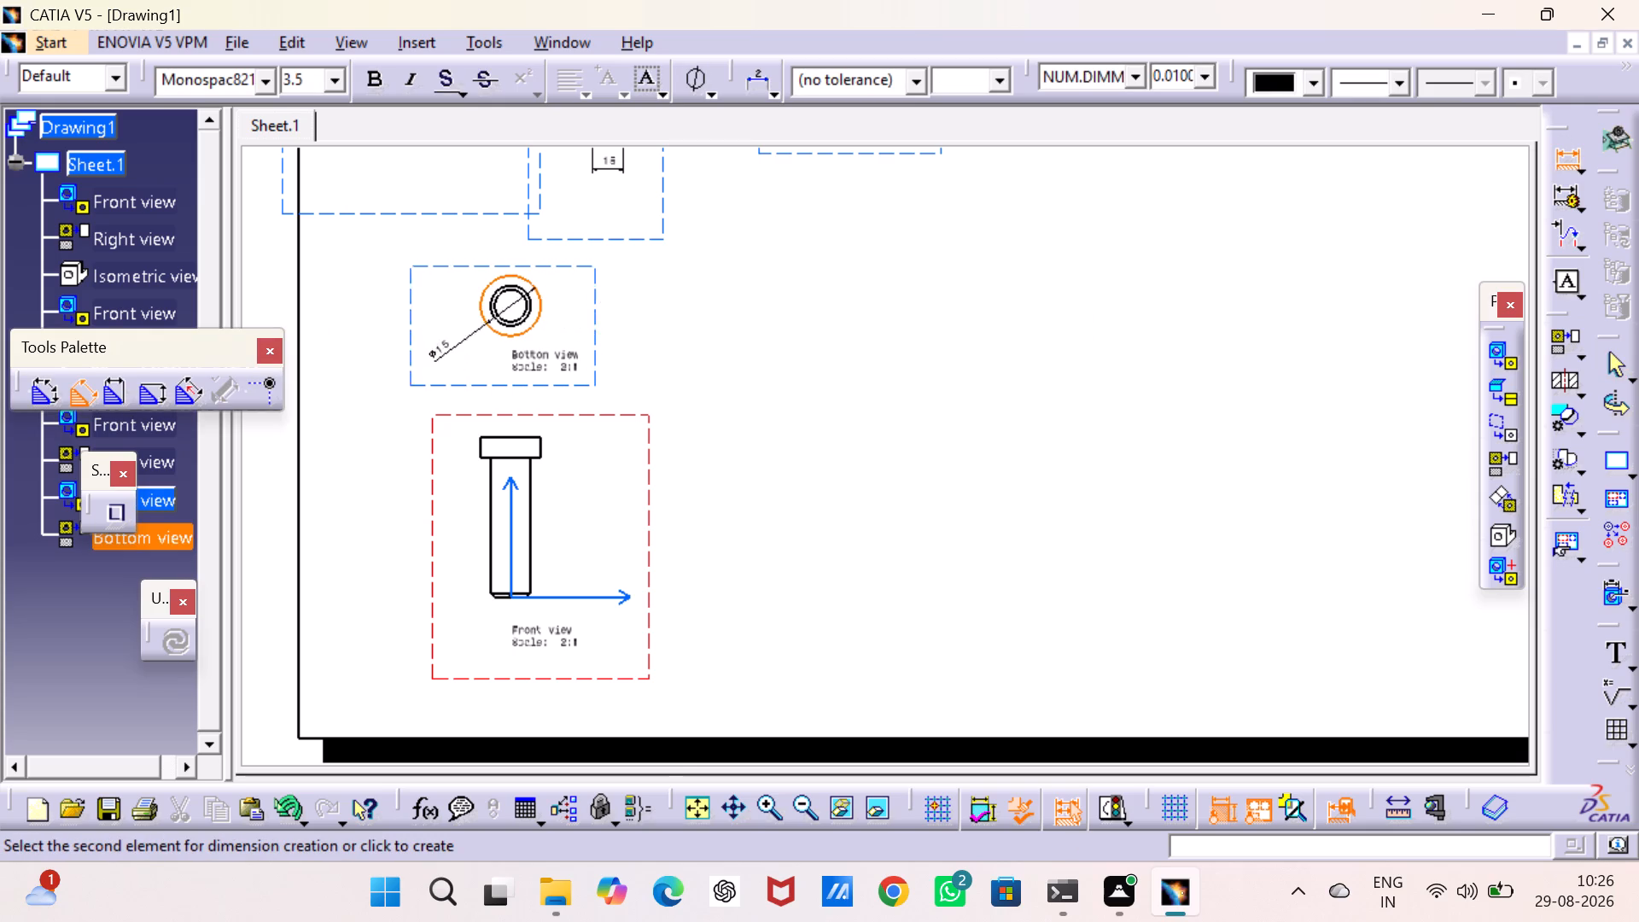
click(420, 352)
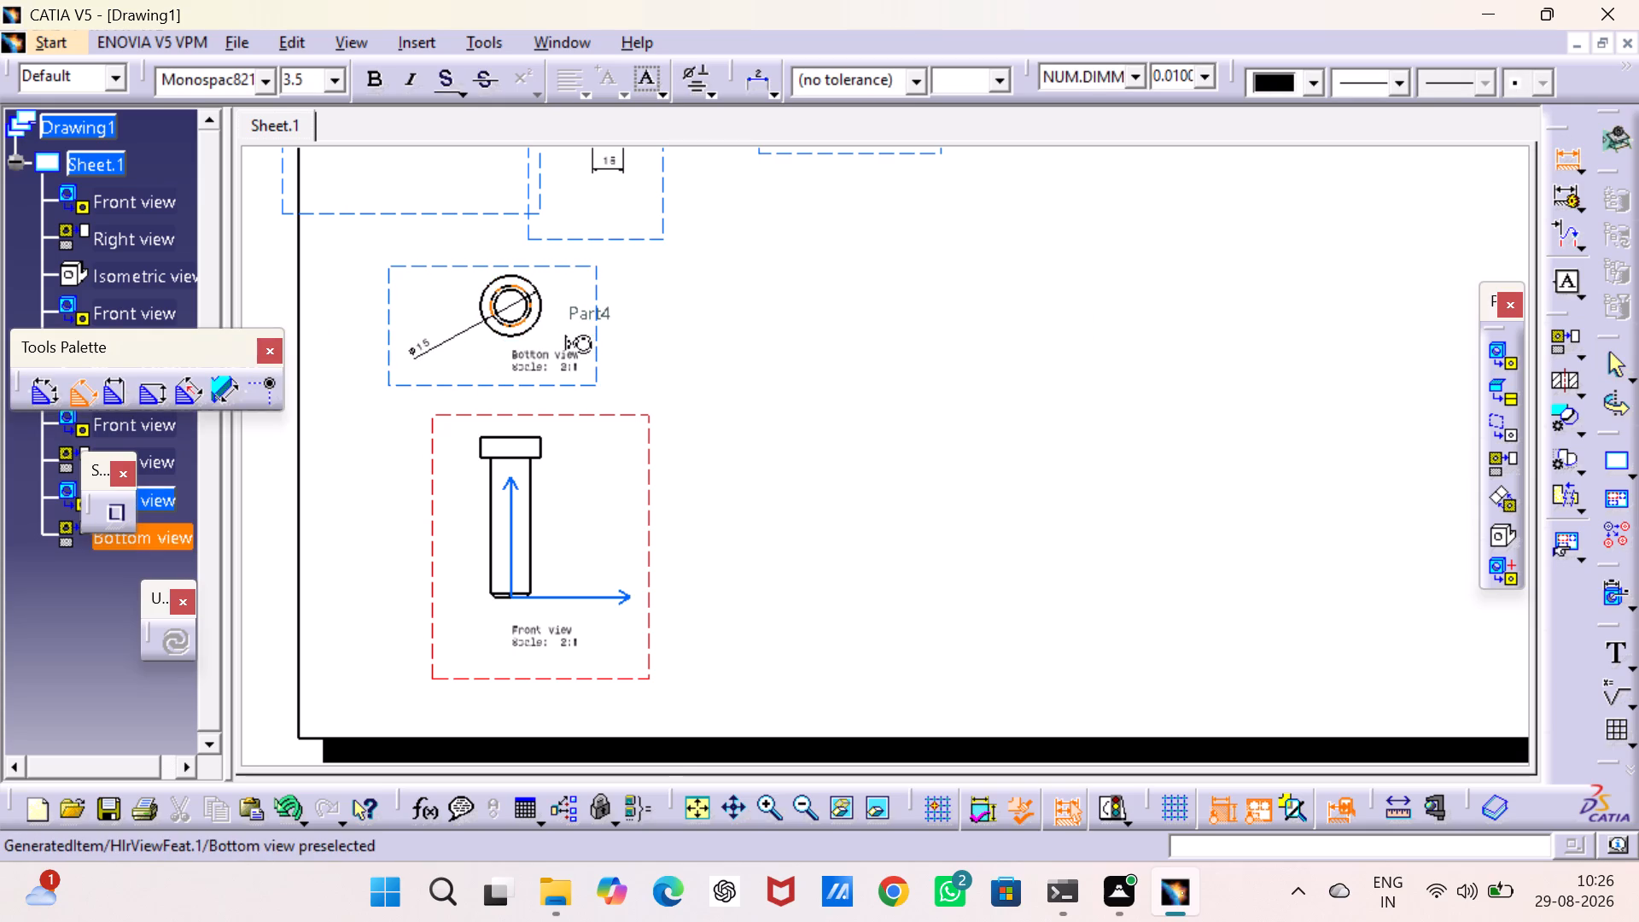
Dimension the bolt shank's diameter in the bottom view, placed to the left of the circle above the head diameter dimension.
drag(525, 319, 509, 331)
click(429, 315)
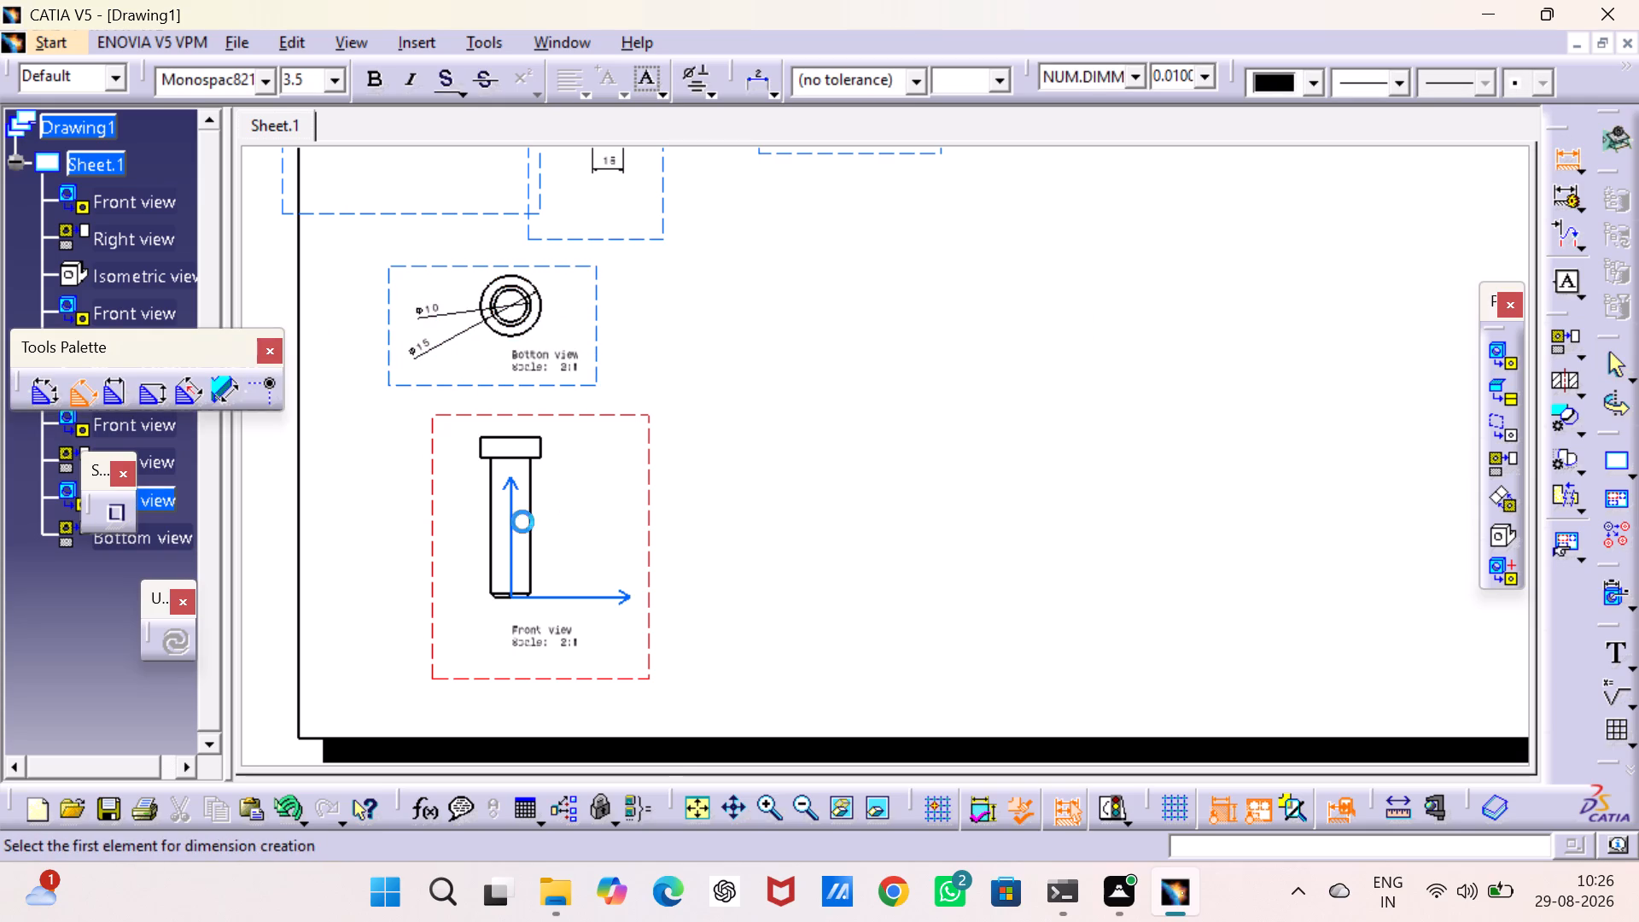
Dimension the bolt head's height and diameter in the front view, placed left of the head and above it respectively.
click(502, 458)
click(506, 440)
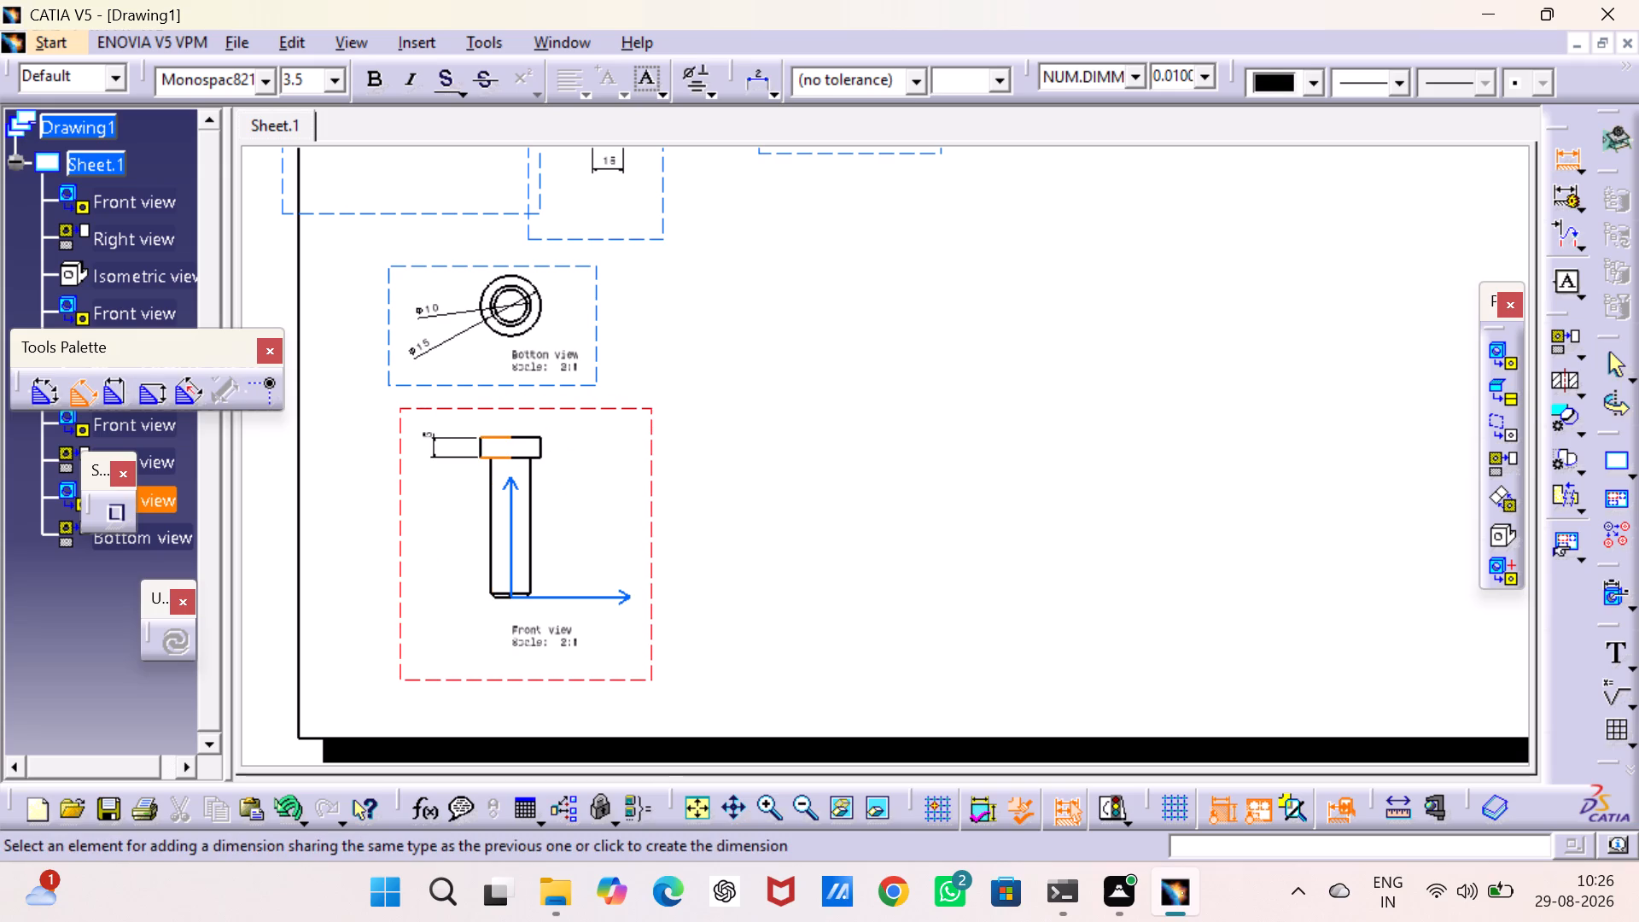
click(435, 436)
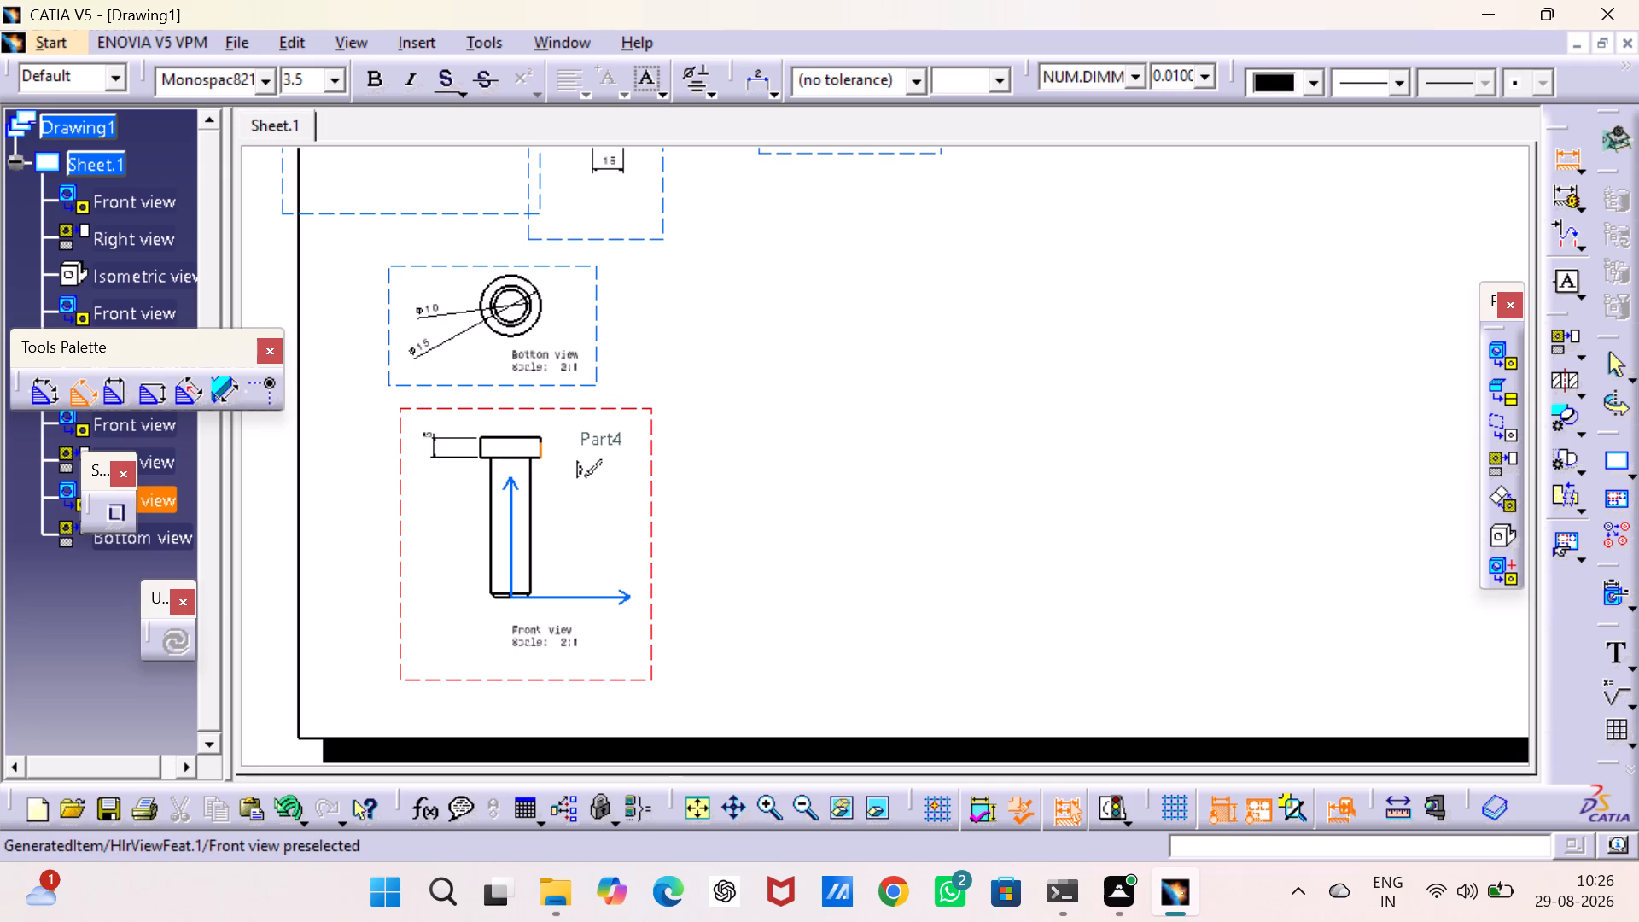
click(539, 448)
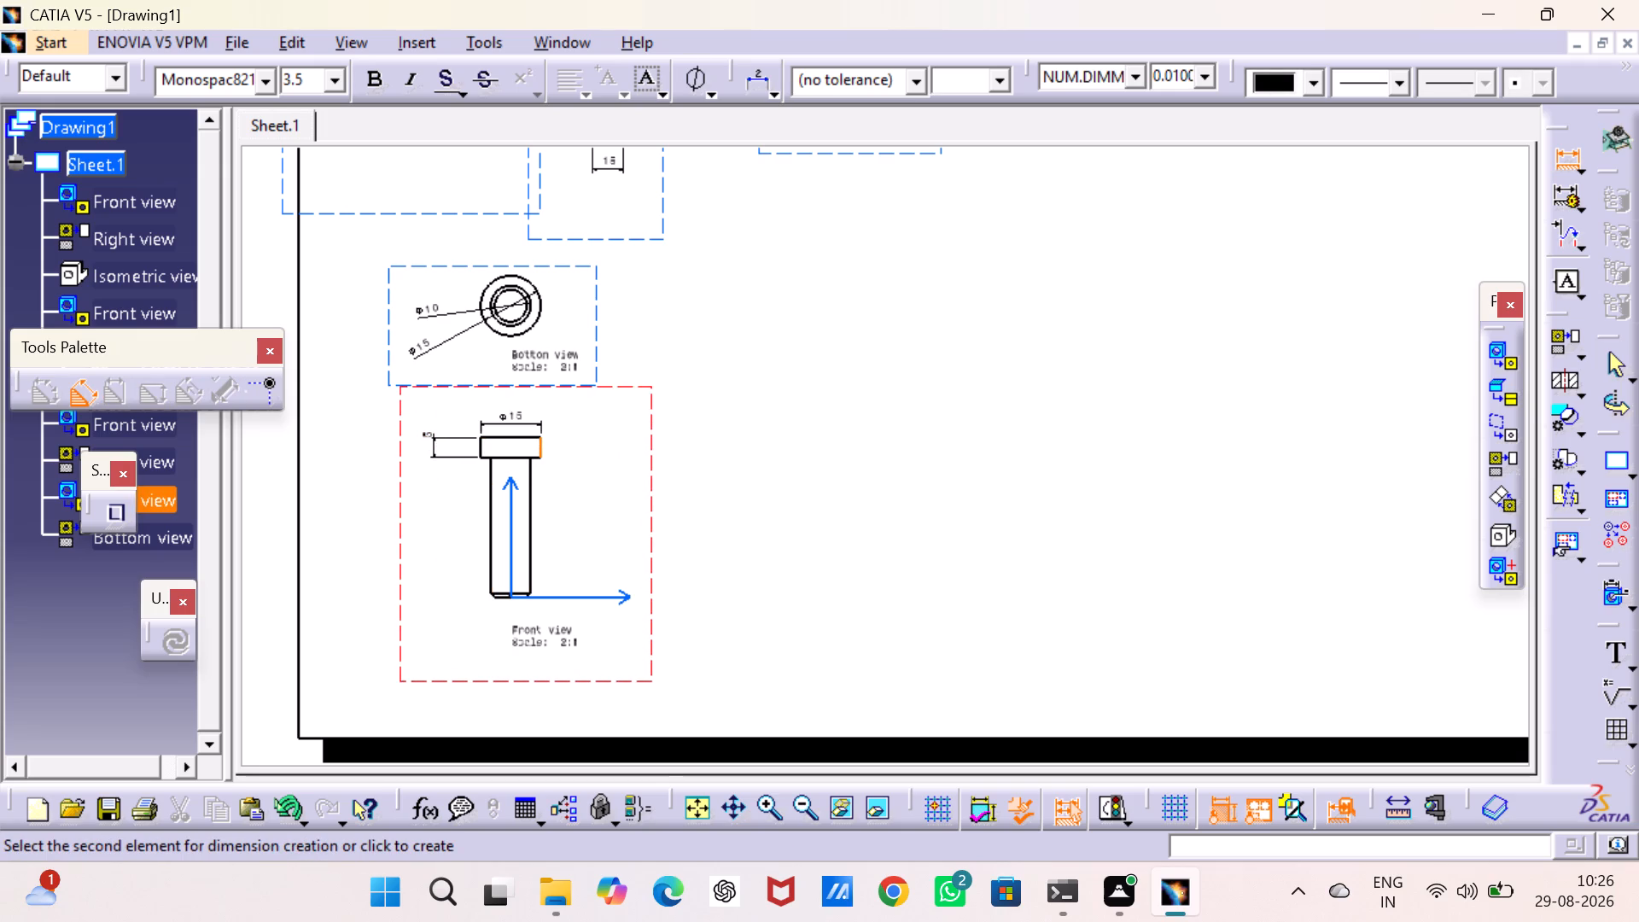
click(501, 415)
Dimension the bolt shank's diameter below its lower end and the full angle between the end chamfers, placed across the shank's lower part.
click(534, 521)
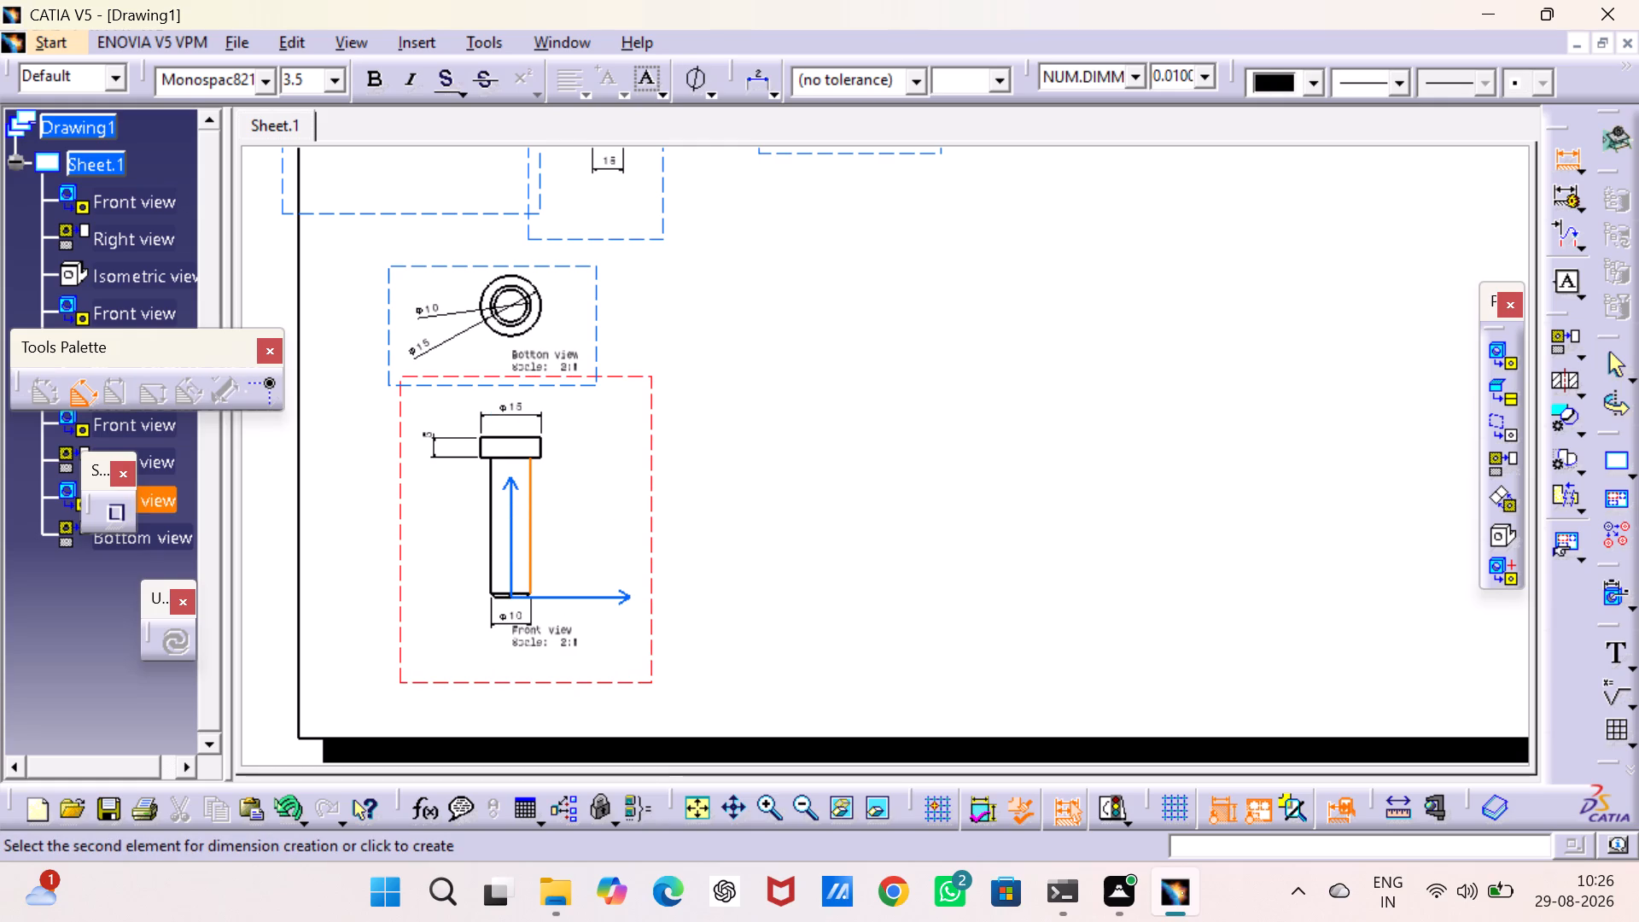
click(513, 620)
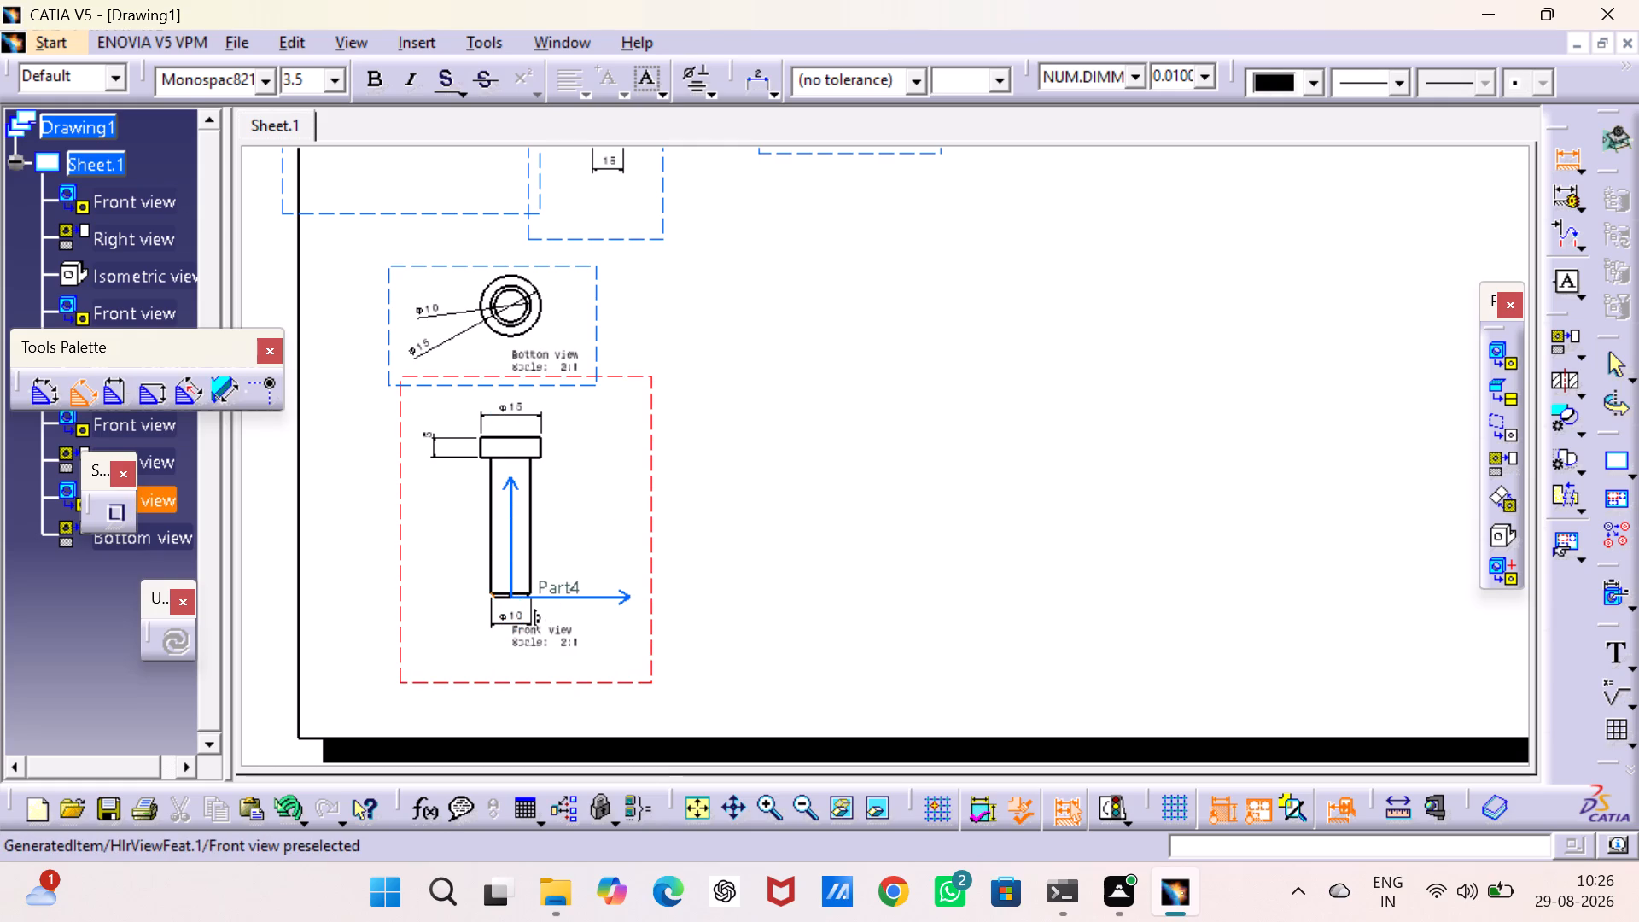
click(499, 598)
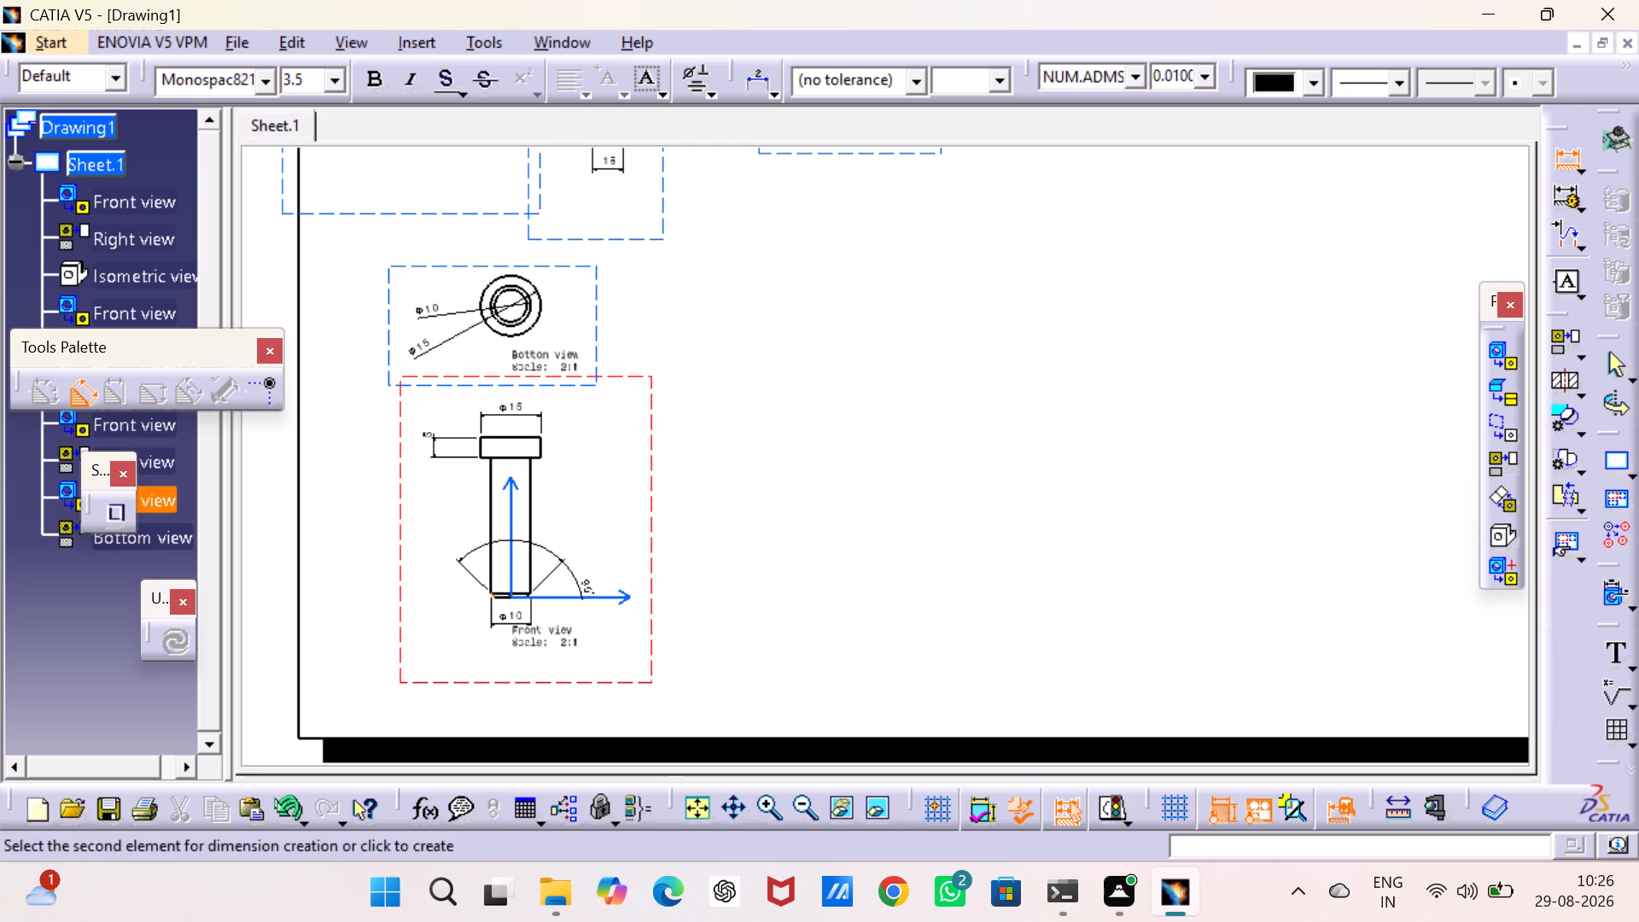
click(579, 563)
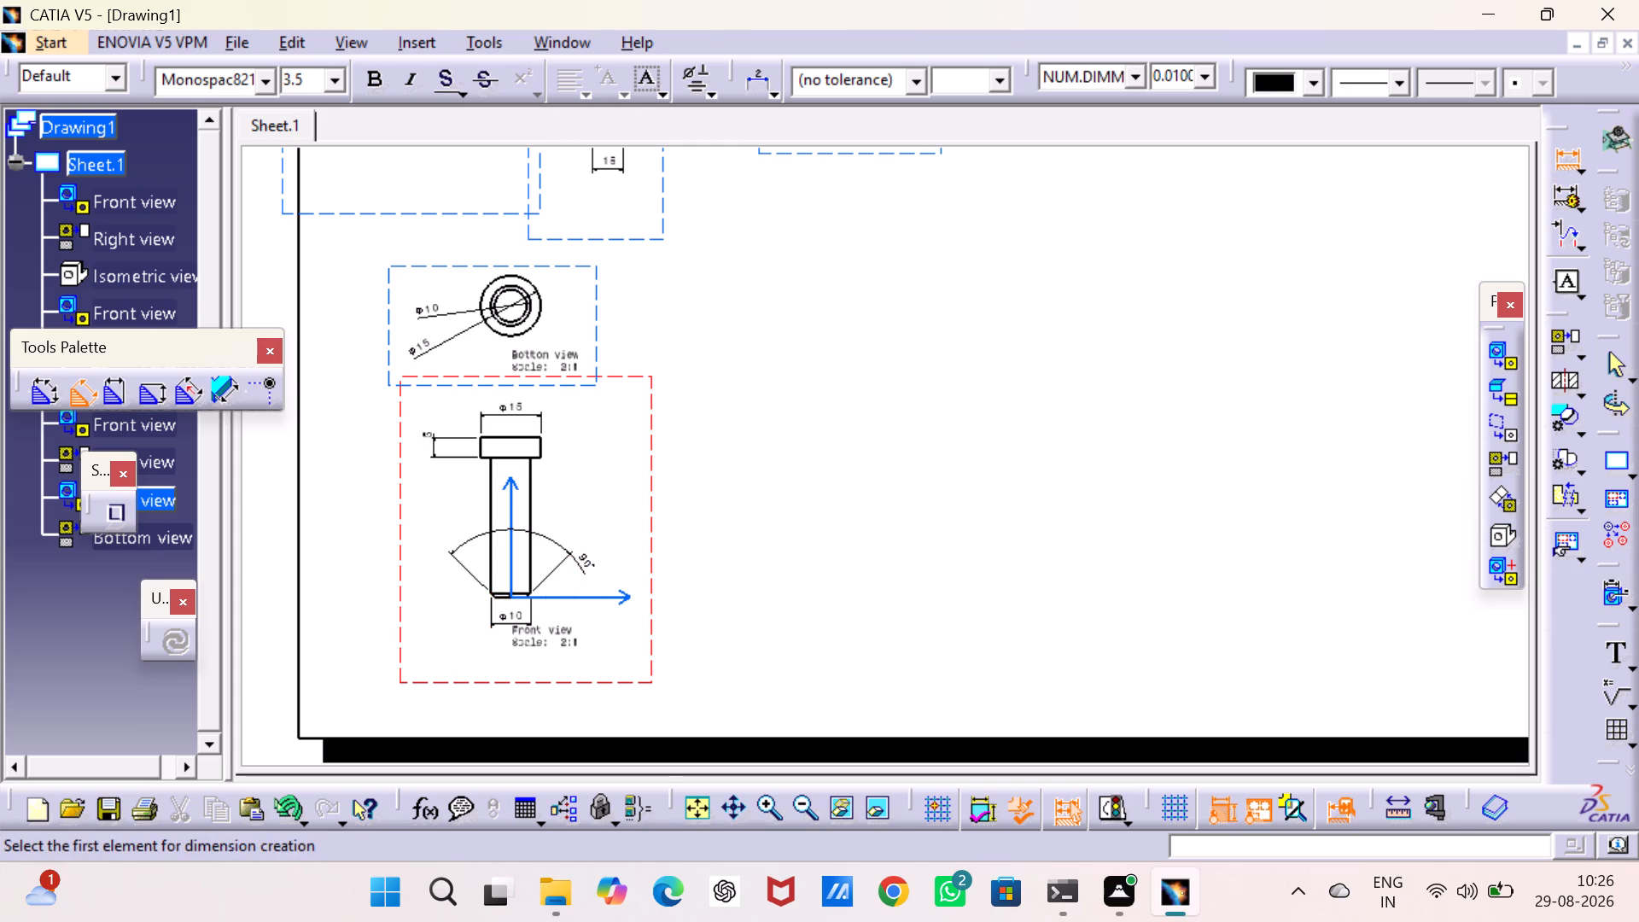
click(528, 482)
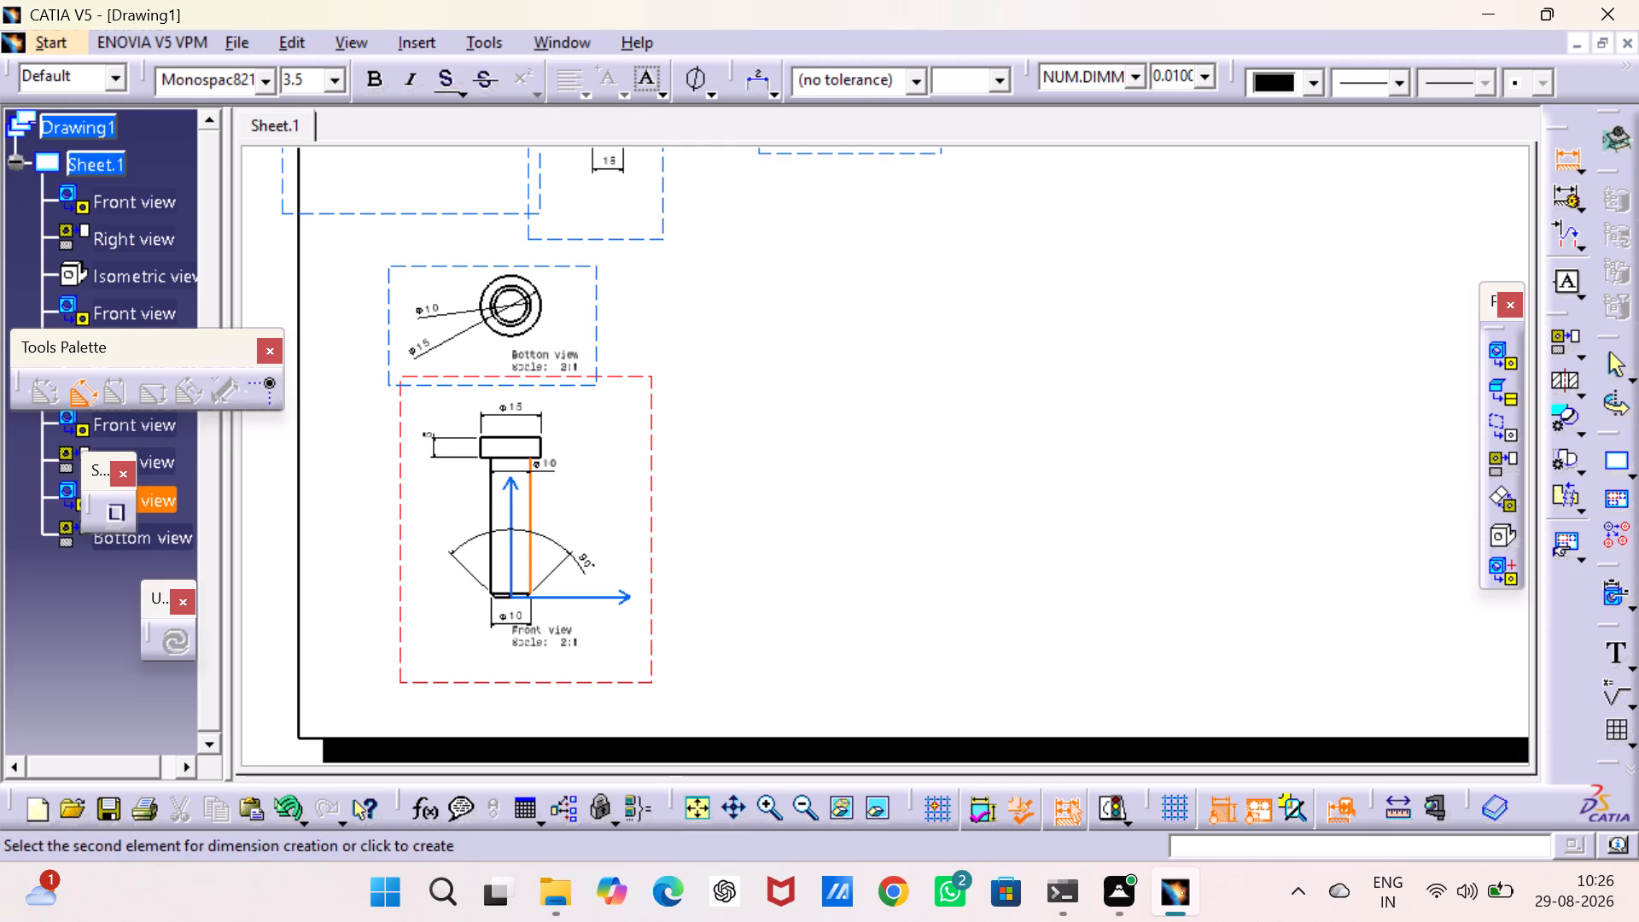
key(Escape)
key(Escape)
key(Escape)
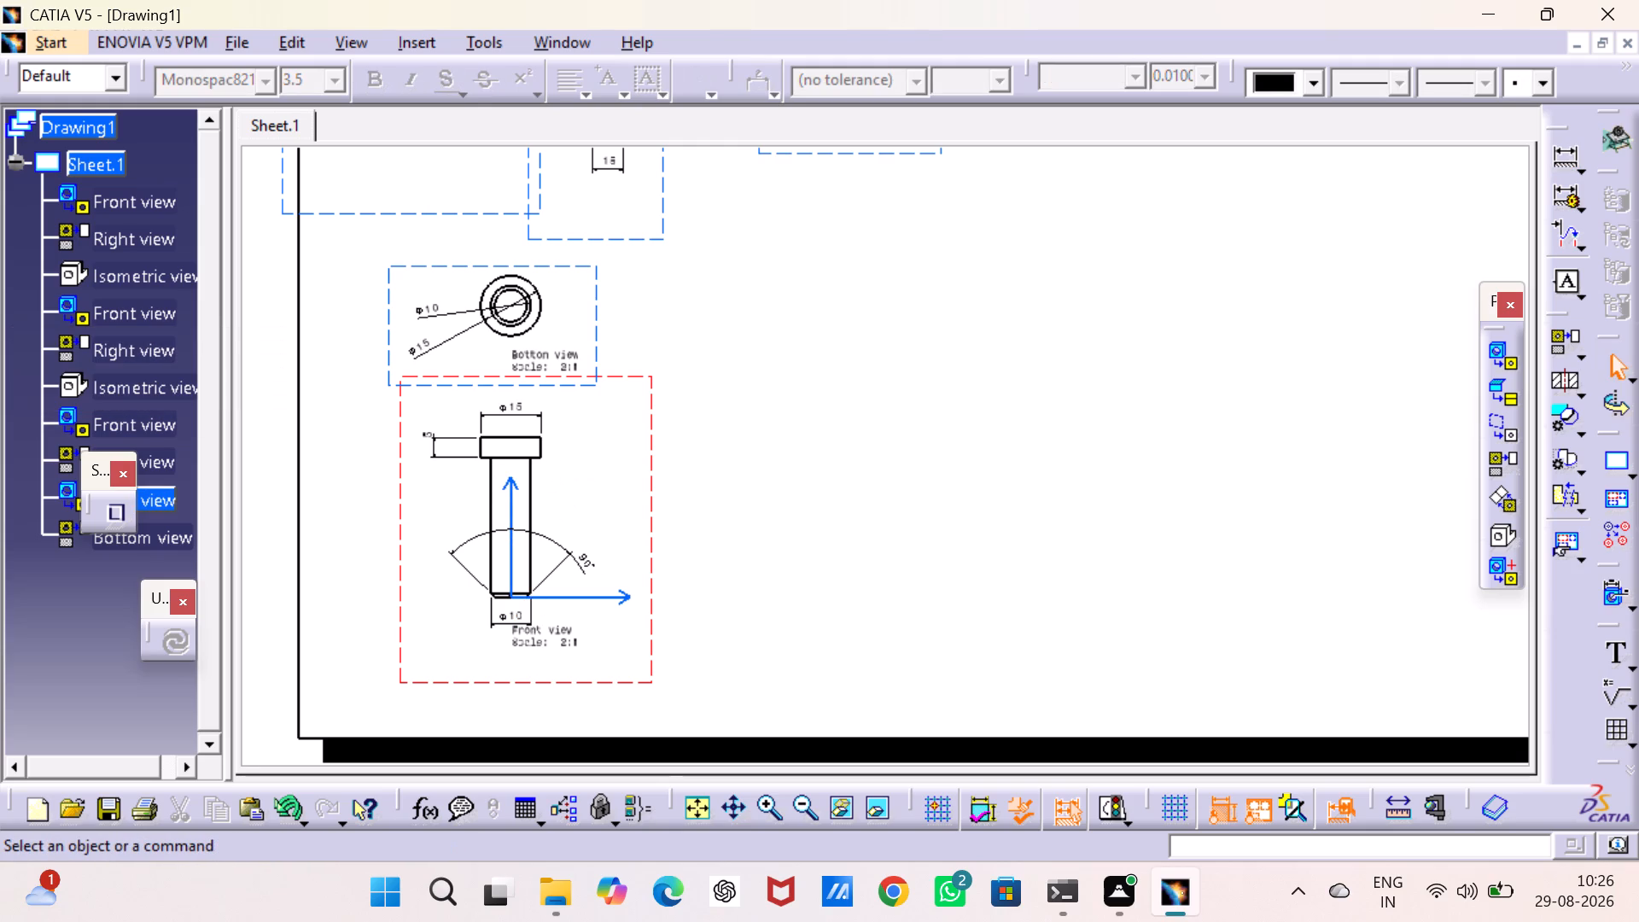
Dimension the bolt shank's length from the head's underside to the bottom end in the front view, placed right of the shank.
click(1560, 160)
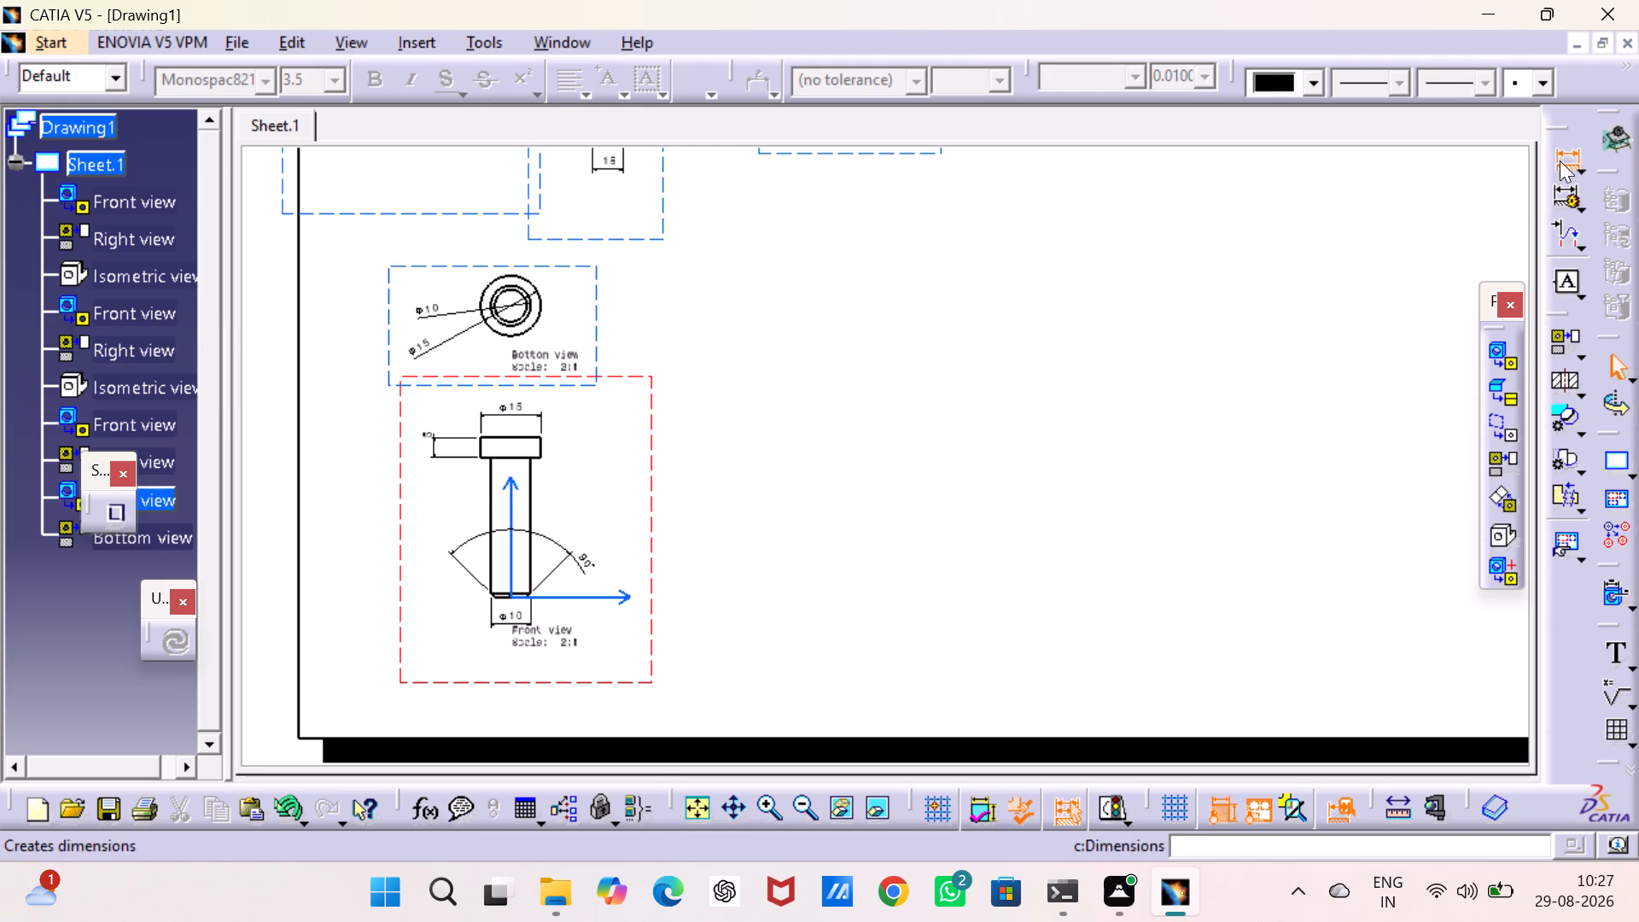
double_click(764, 799)
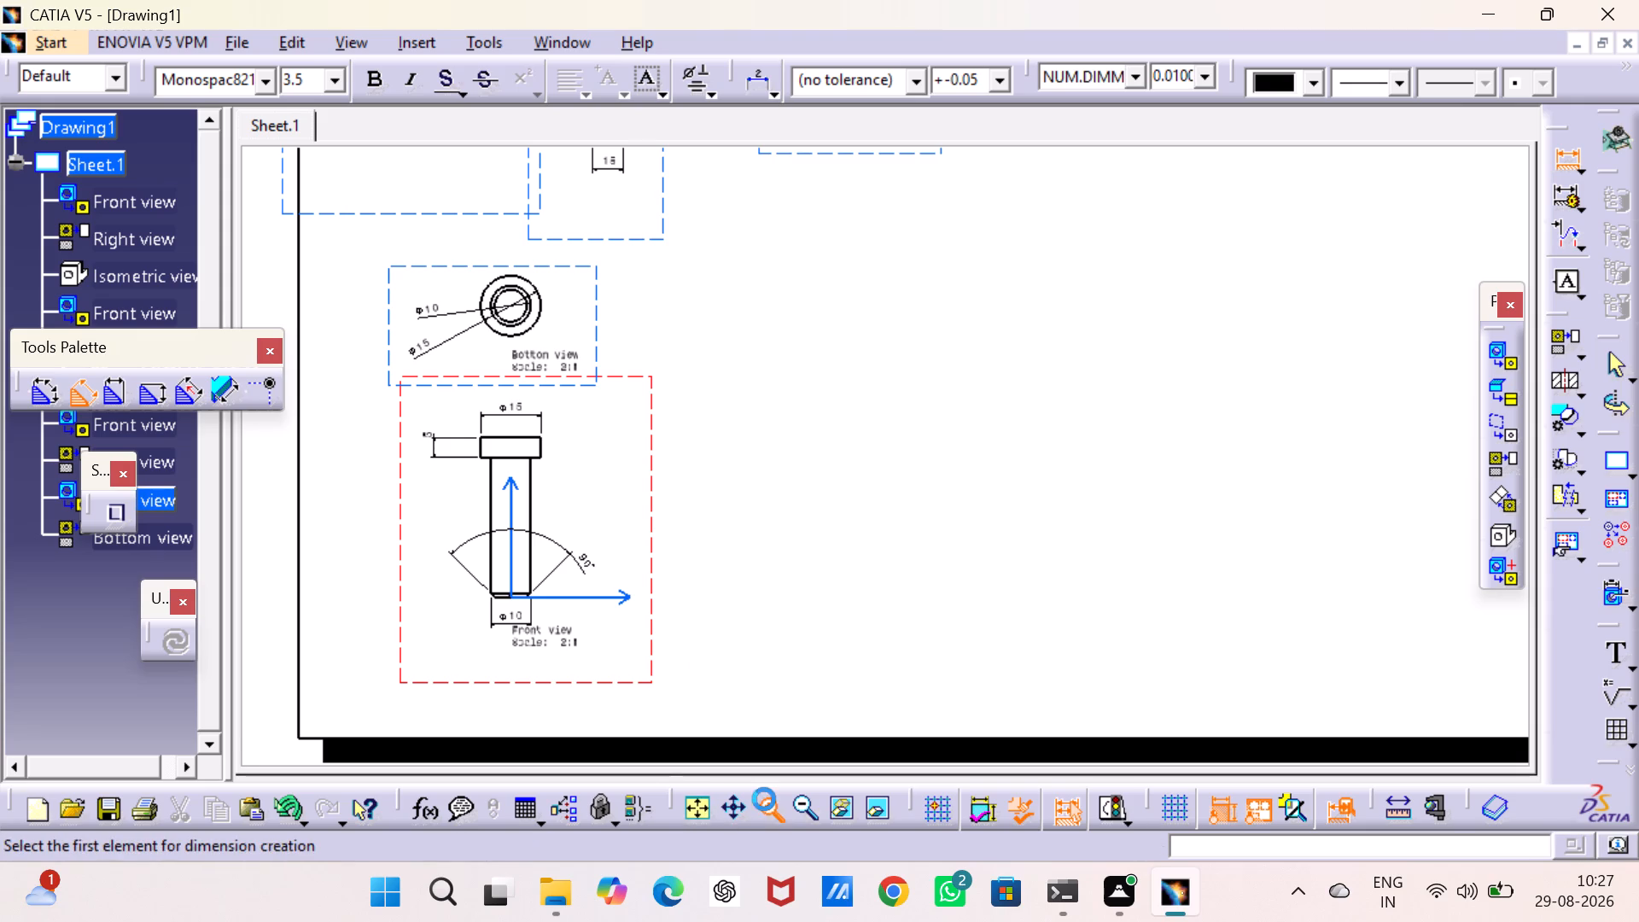
middle_drag(756, 631, 1104, 357)
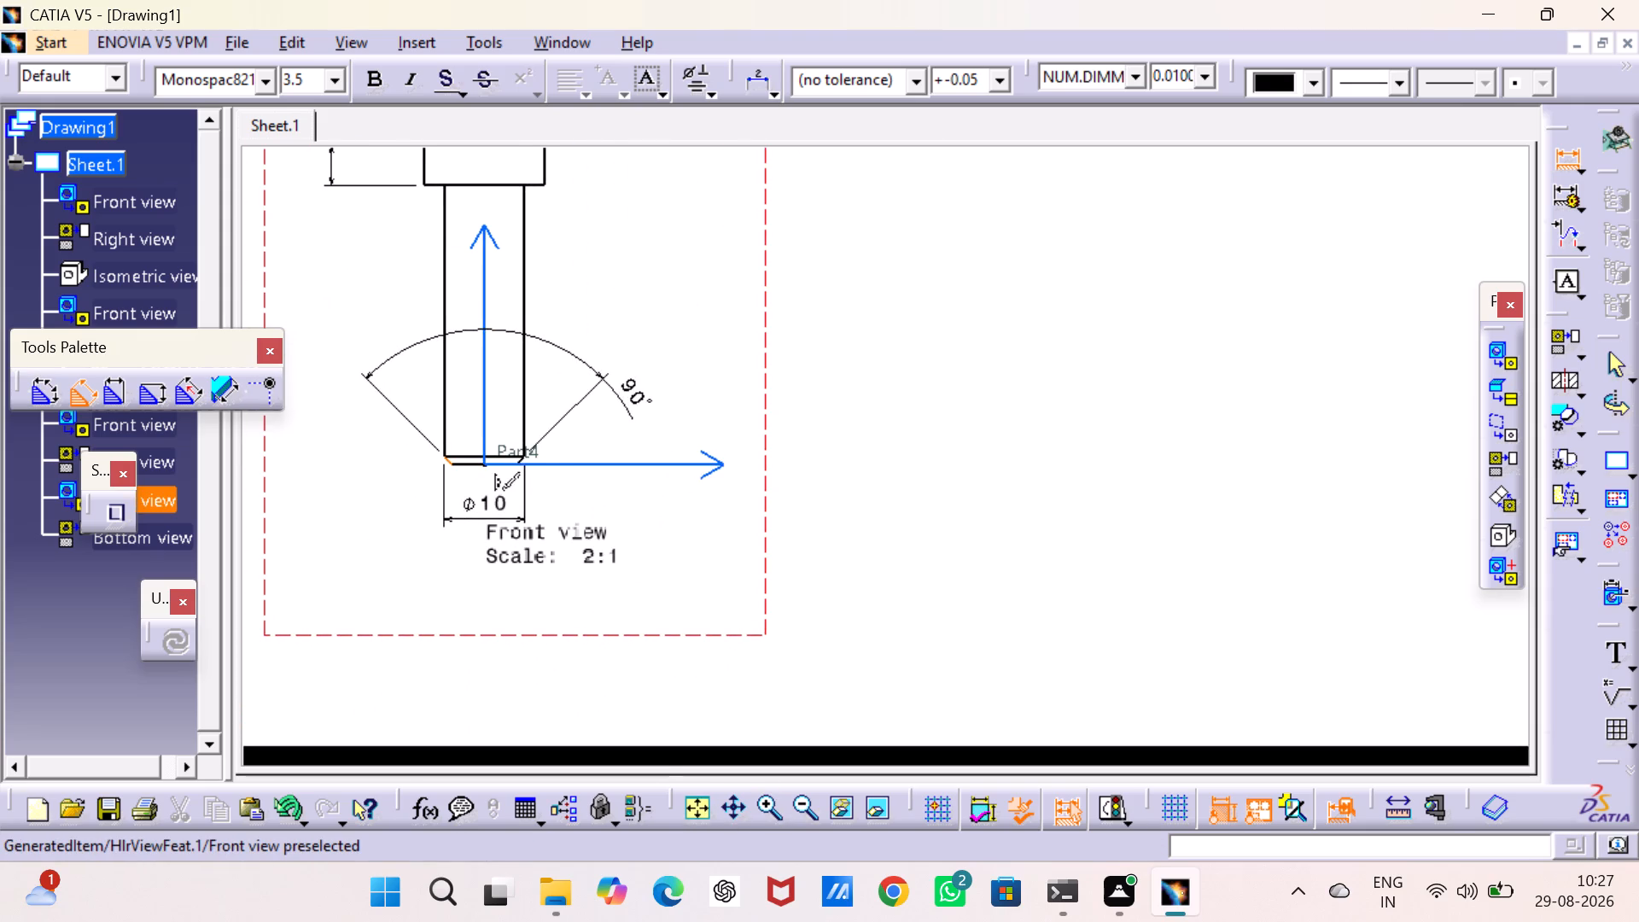
click(464, 466)
middle_drag(470, 381, 483, 430)
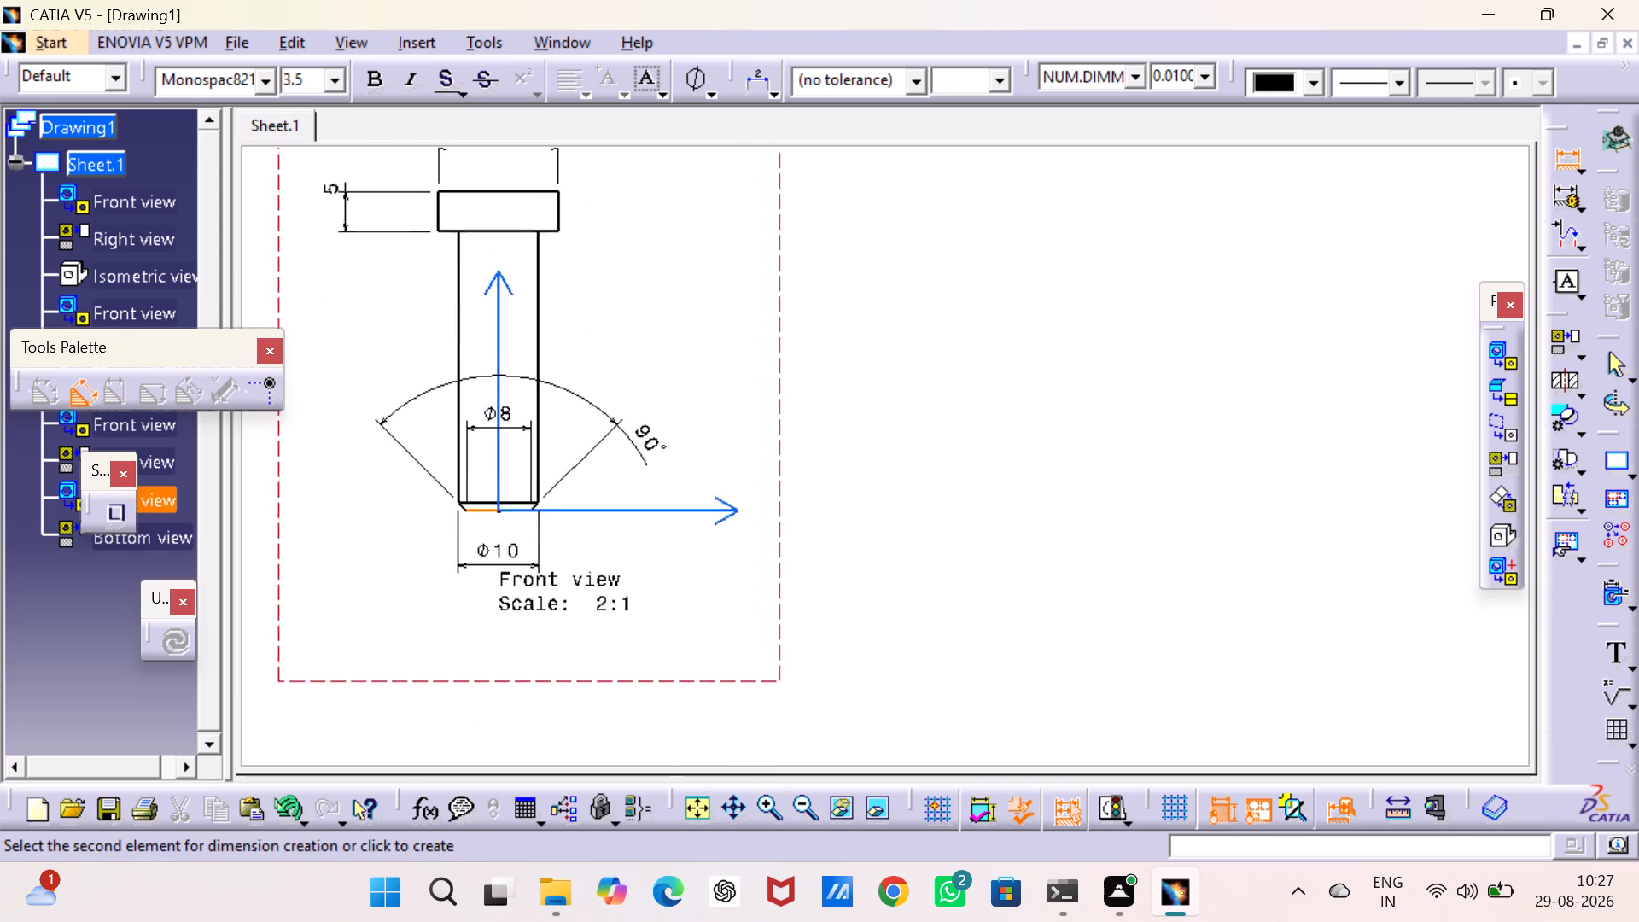
middle_drag(483, 430, 481, 509)
click(493, 307)
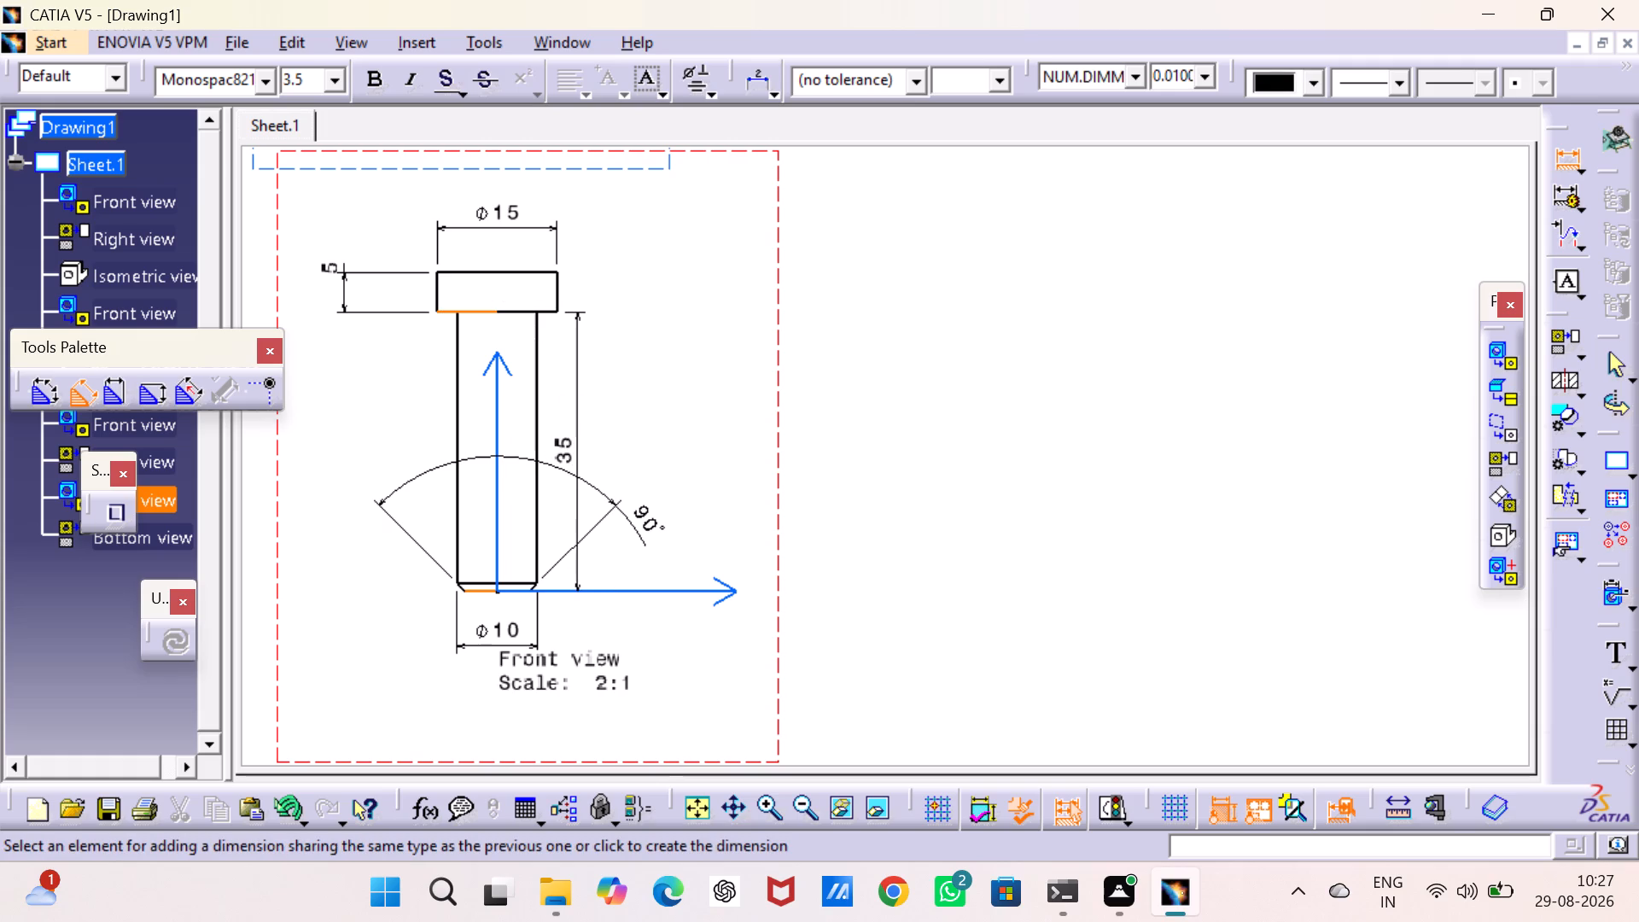
click(578, 411)
middle_drag(750, 419, 766, 618)
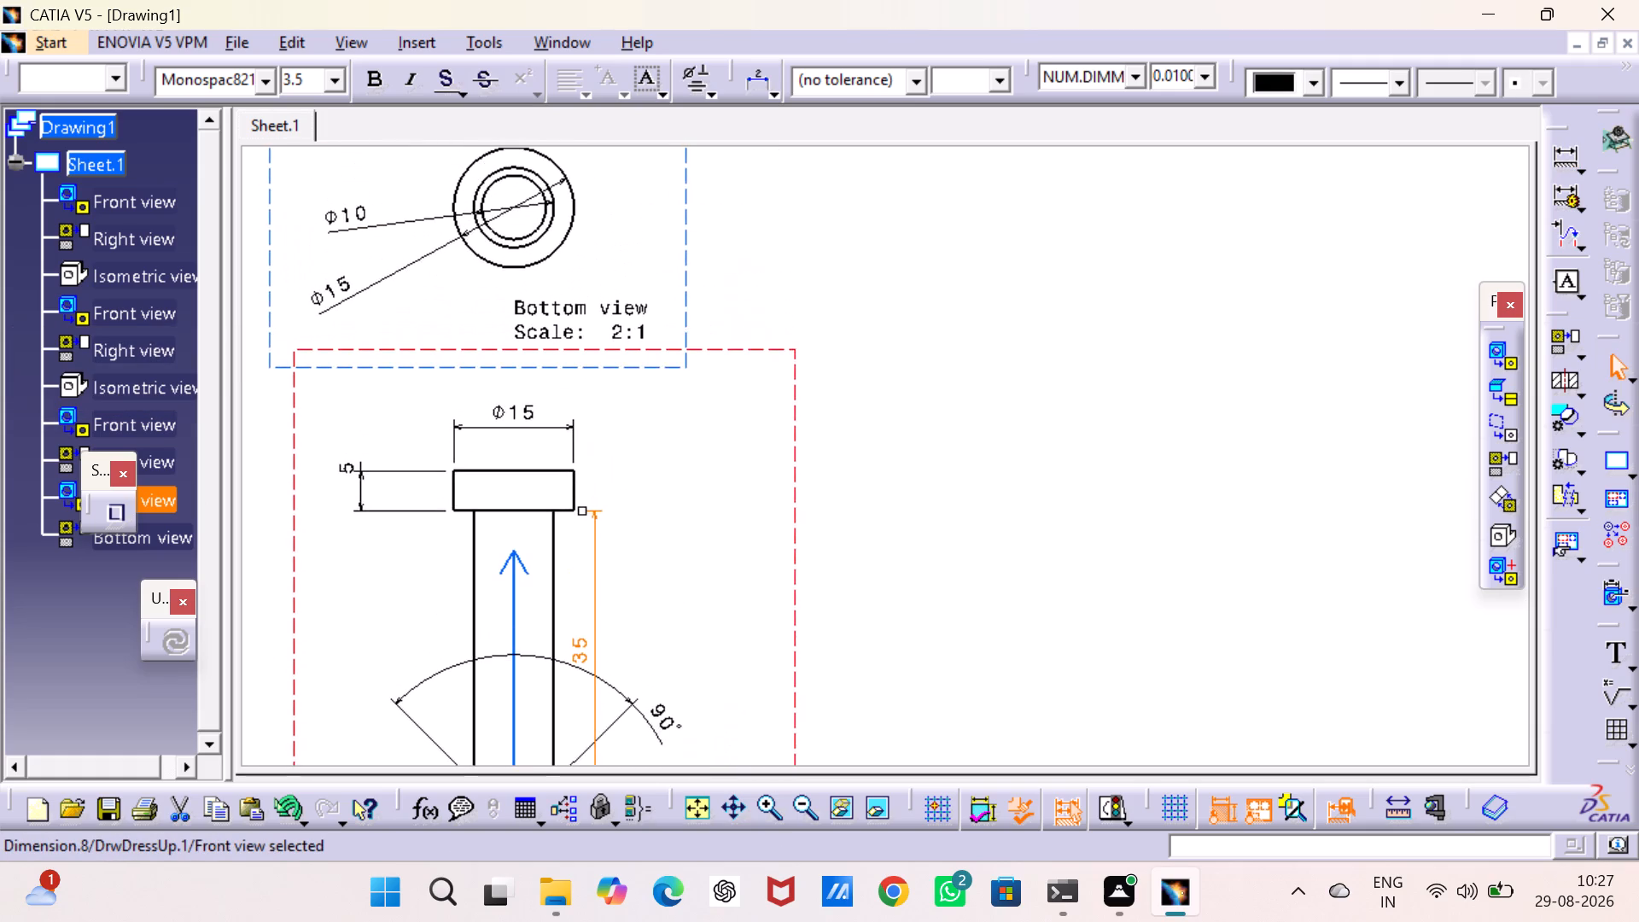
middle_drag(766, 618, 755, 593)
Create an isometric view from the flat ring face of bush.CATPart and generate it on the drawing sheet.
click(695, 807)
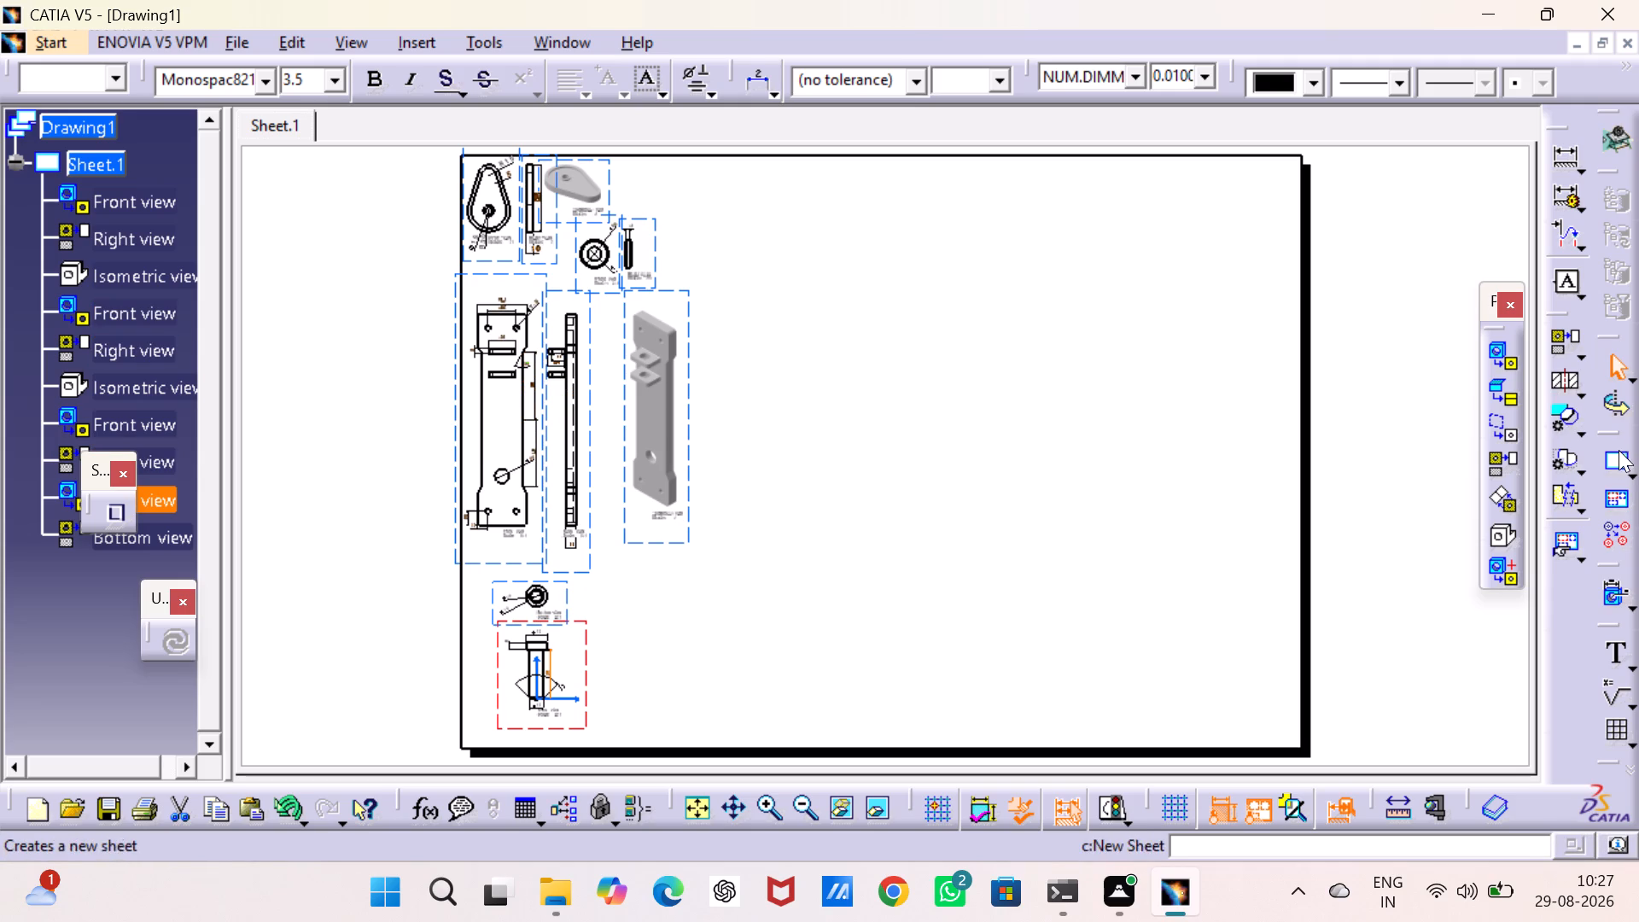
click(1495, 534)
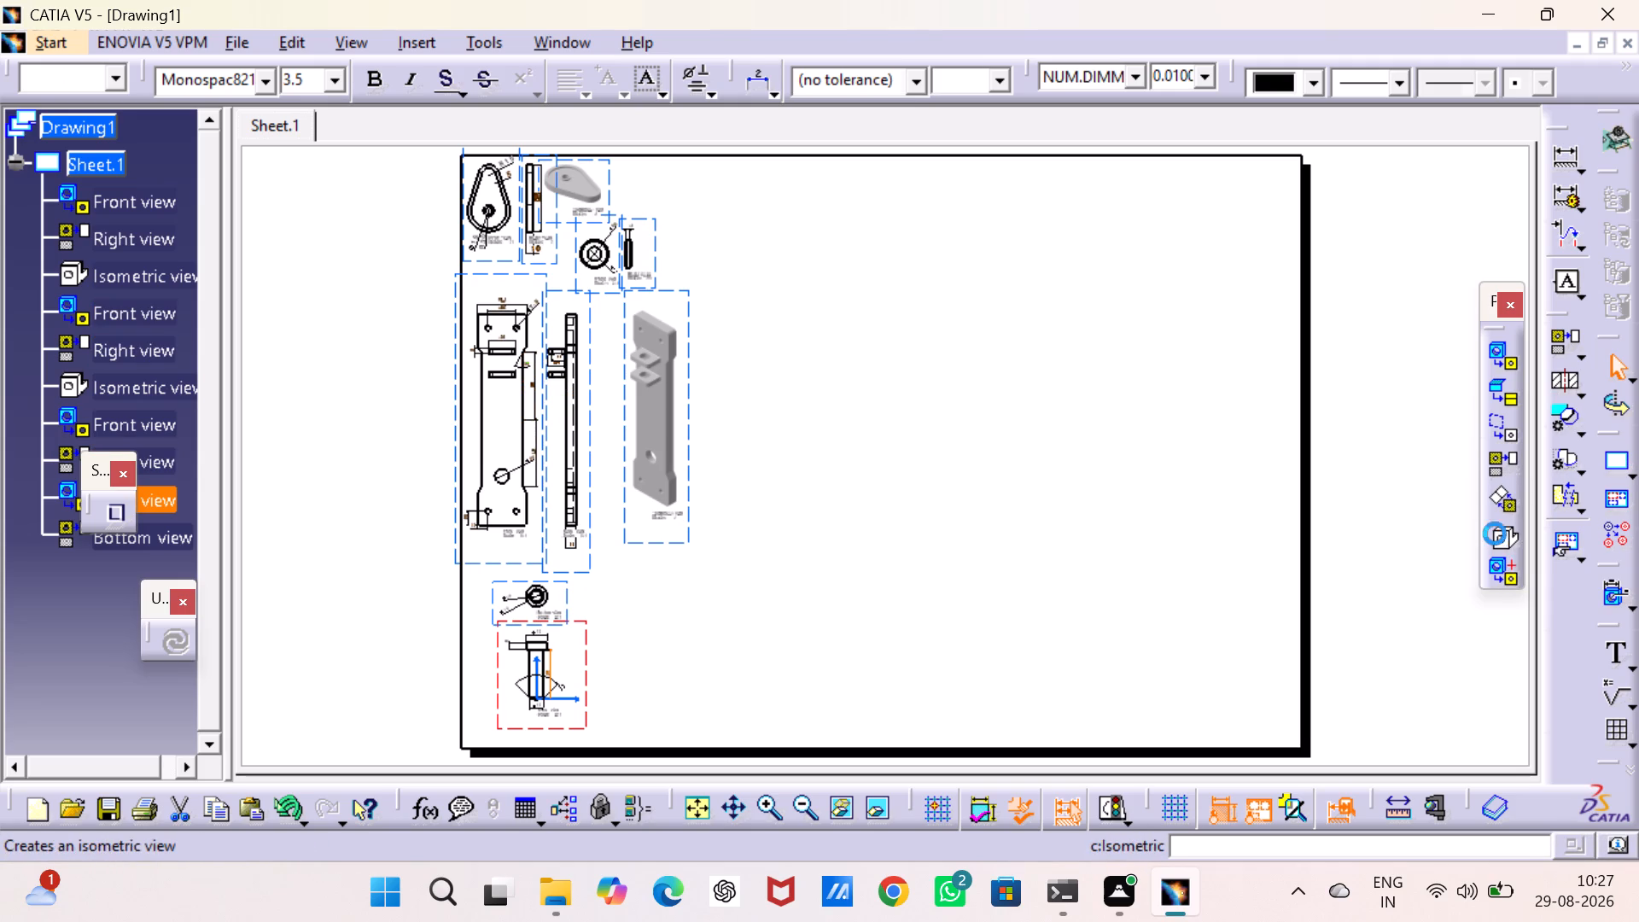
click(587, 33)
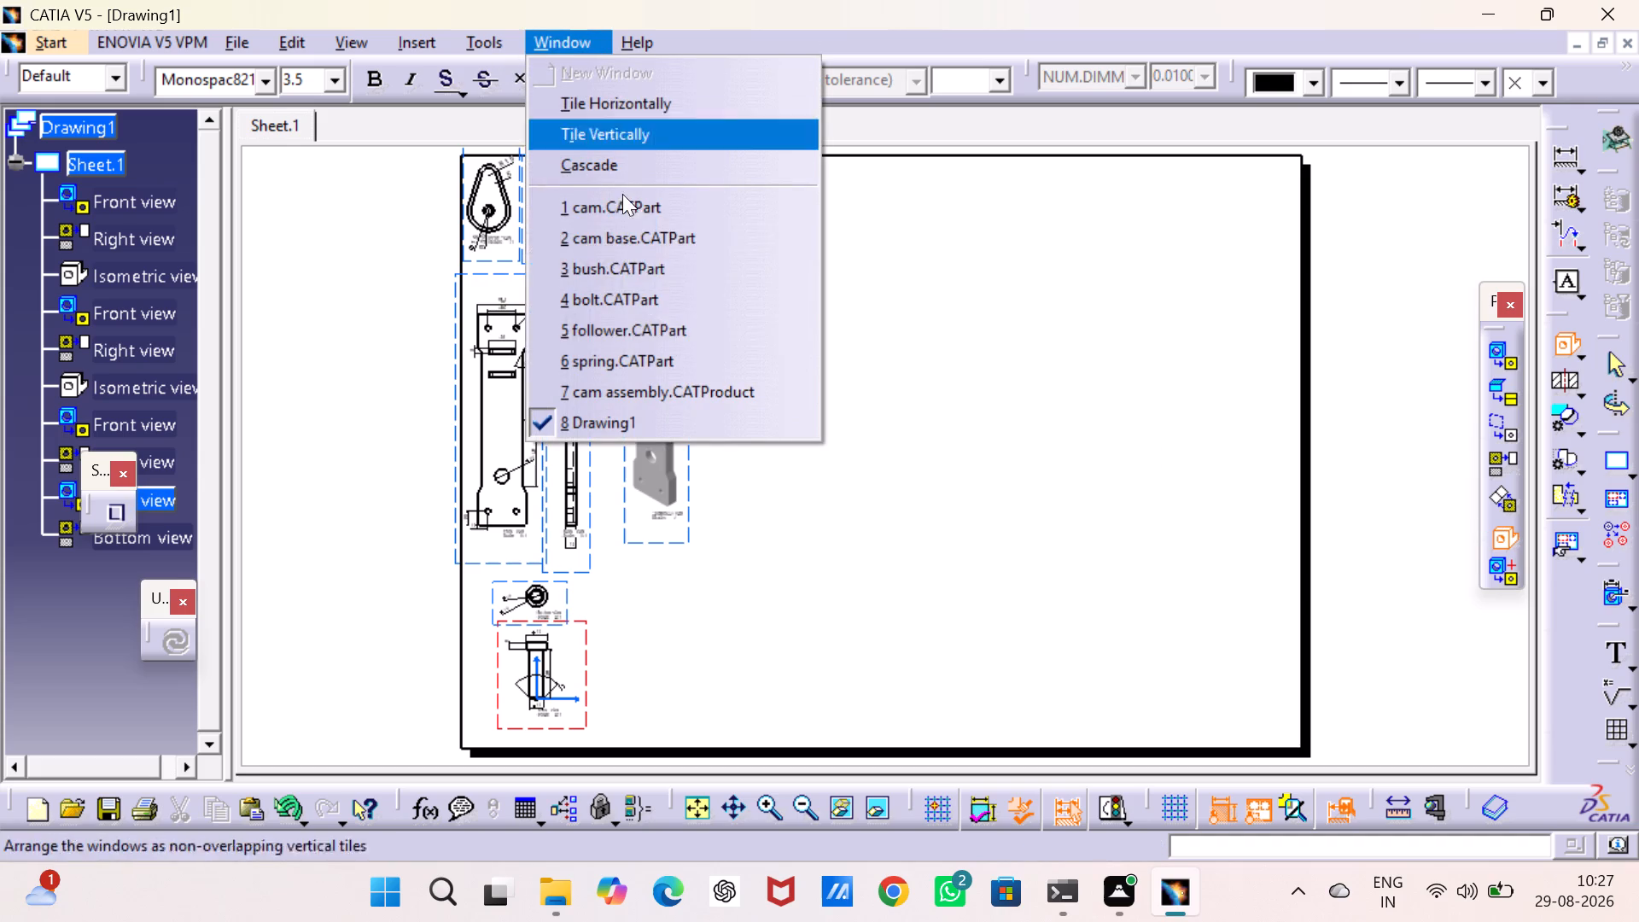
click(646, 268)
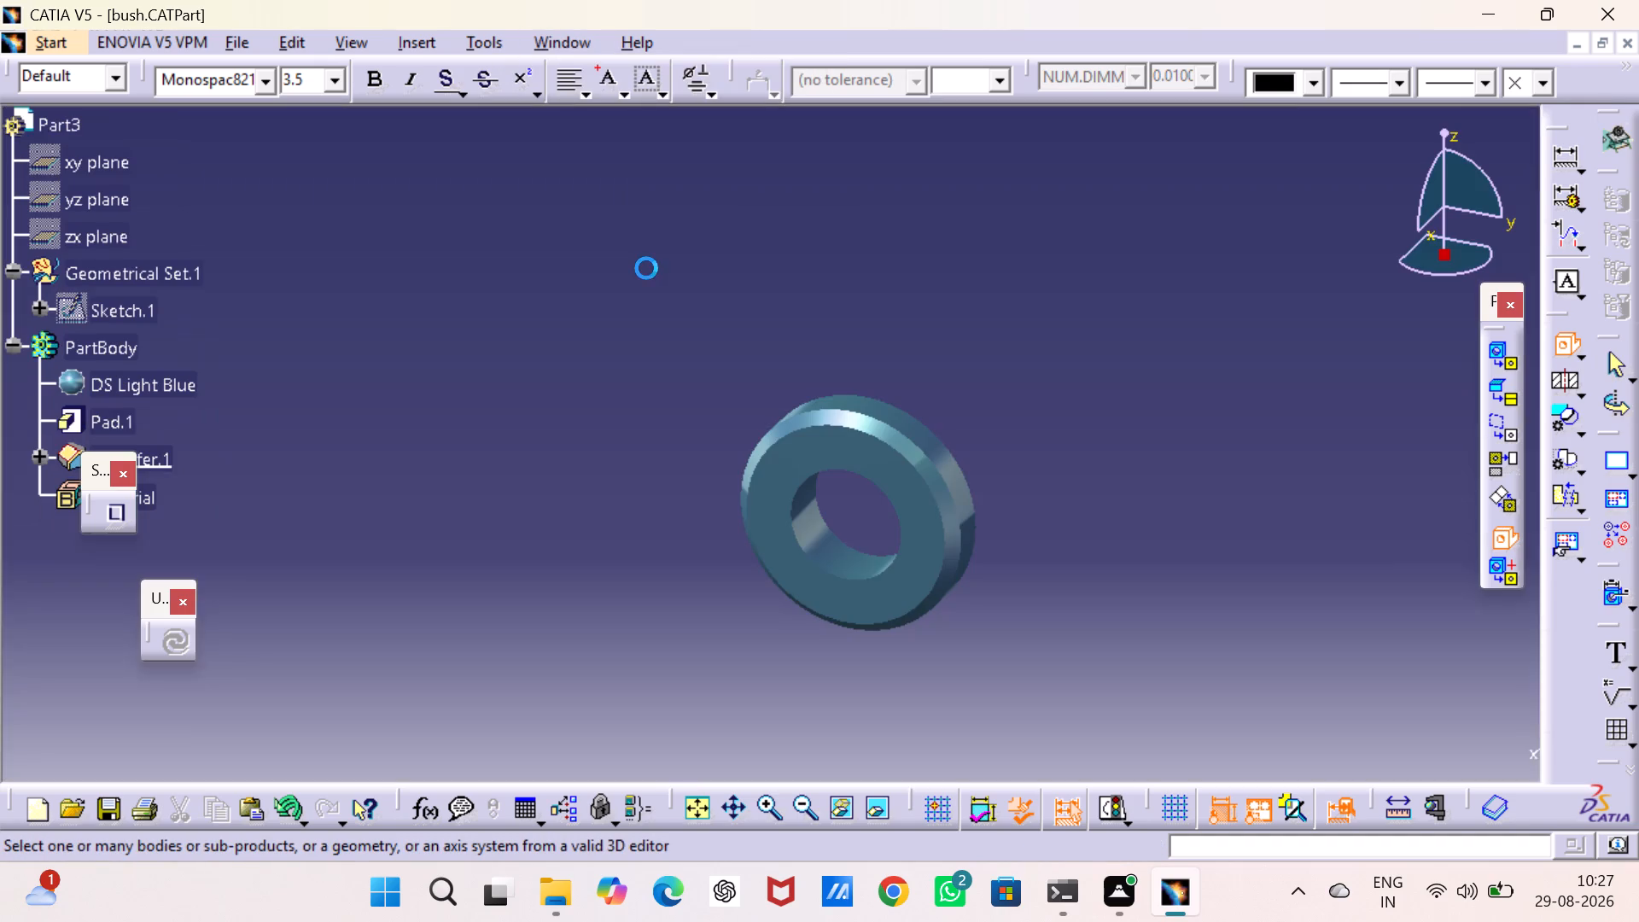
click(886, 464)
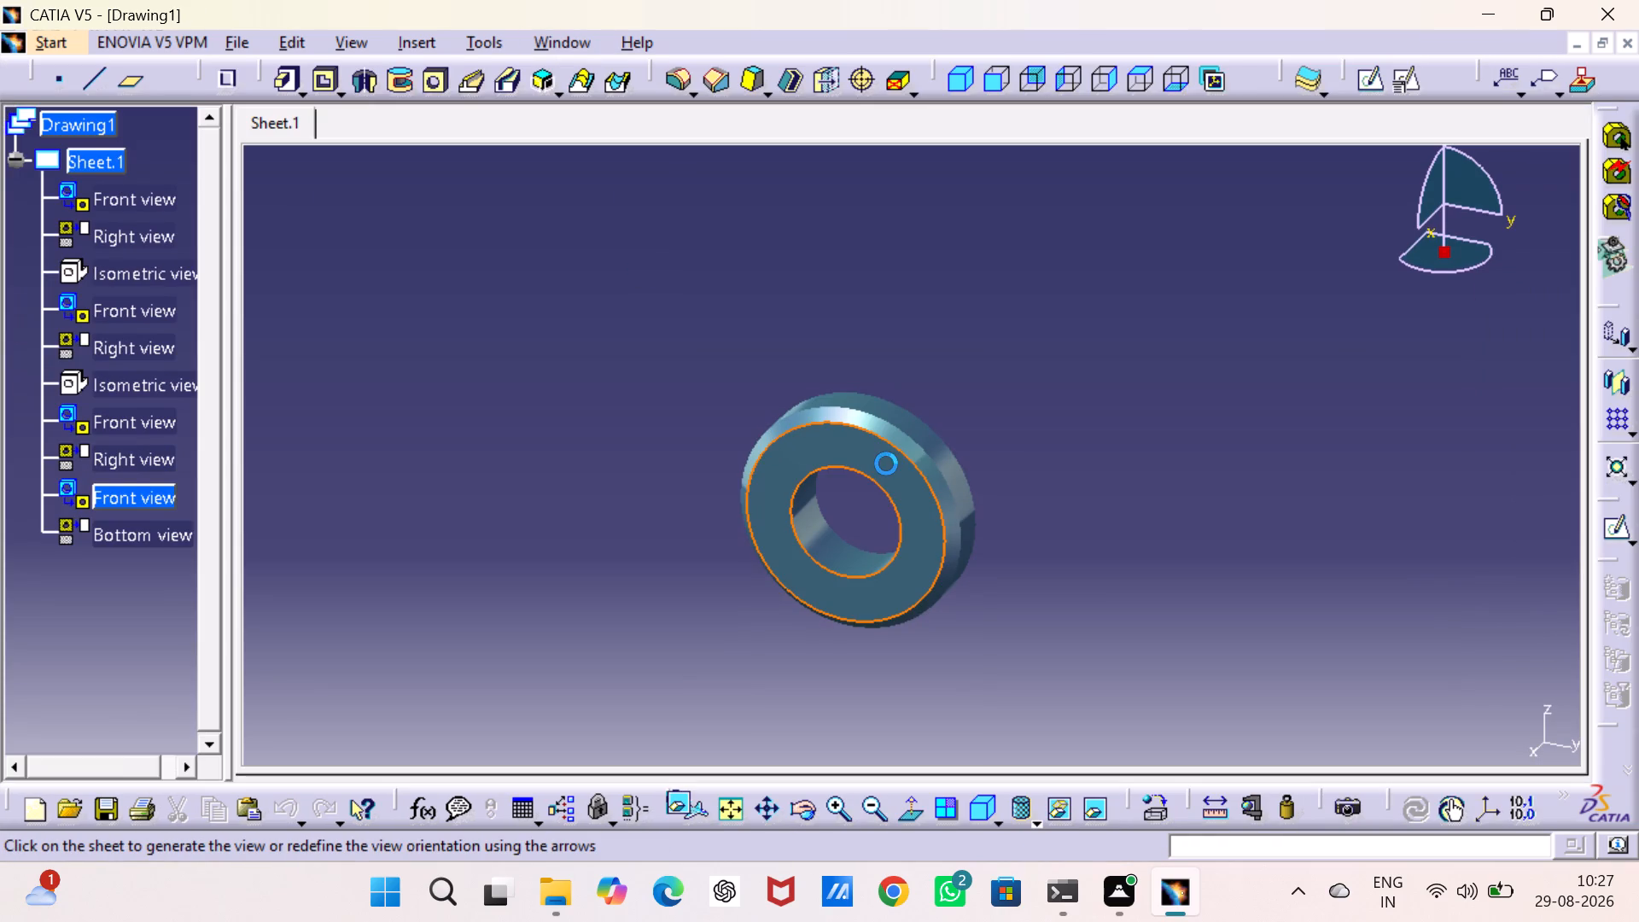
click(1098, 480)
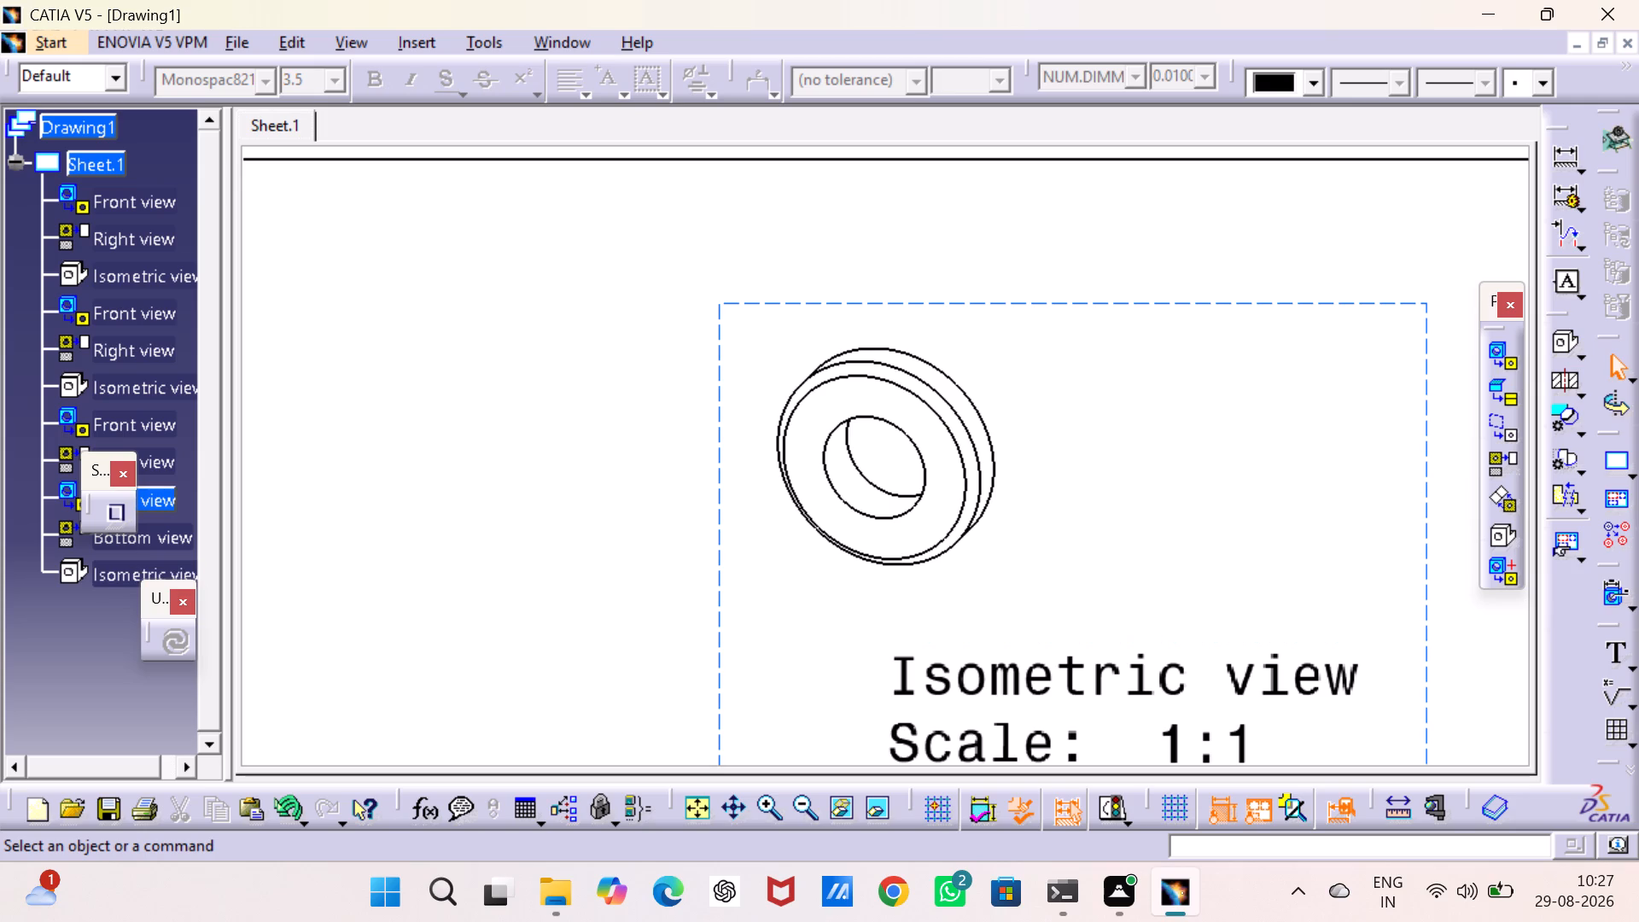
Move the new isometric view of the bush to just right of the bolt's front view.
click(697, 803)
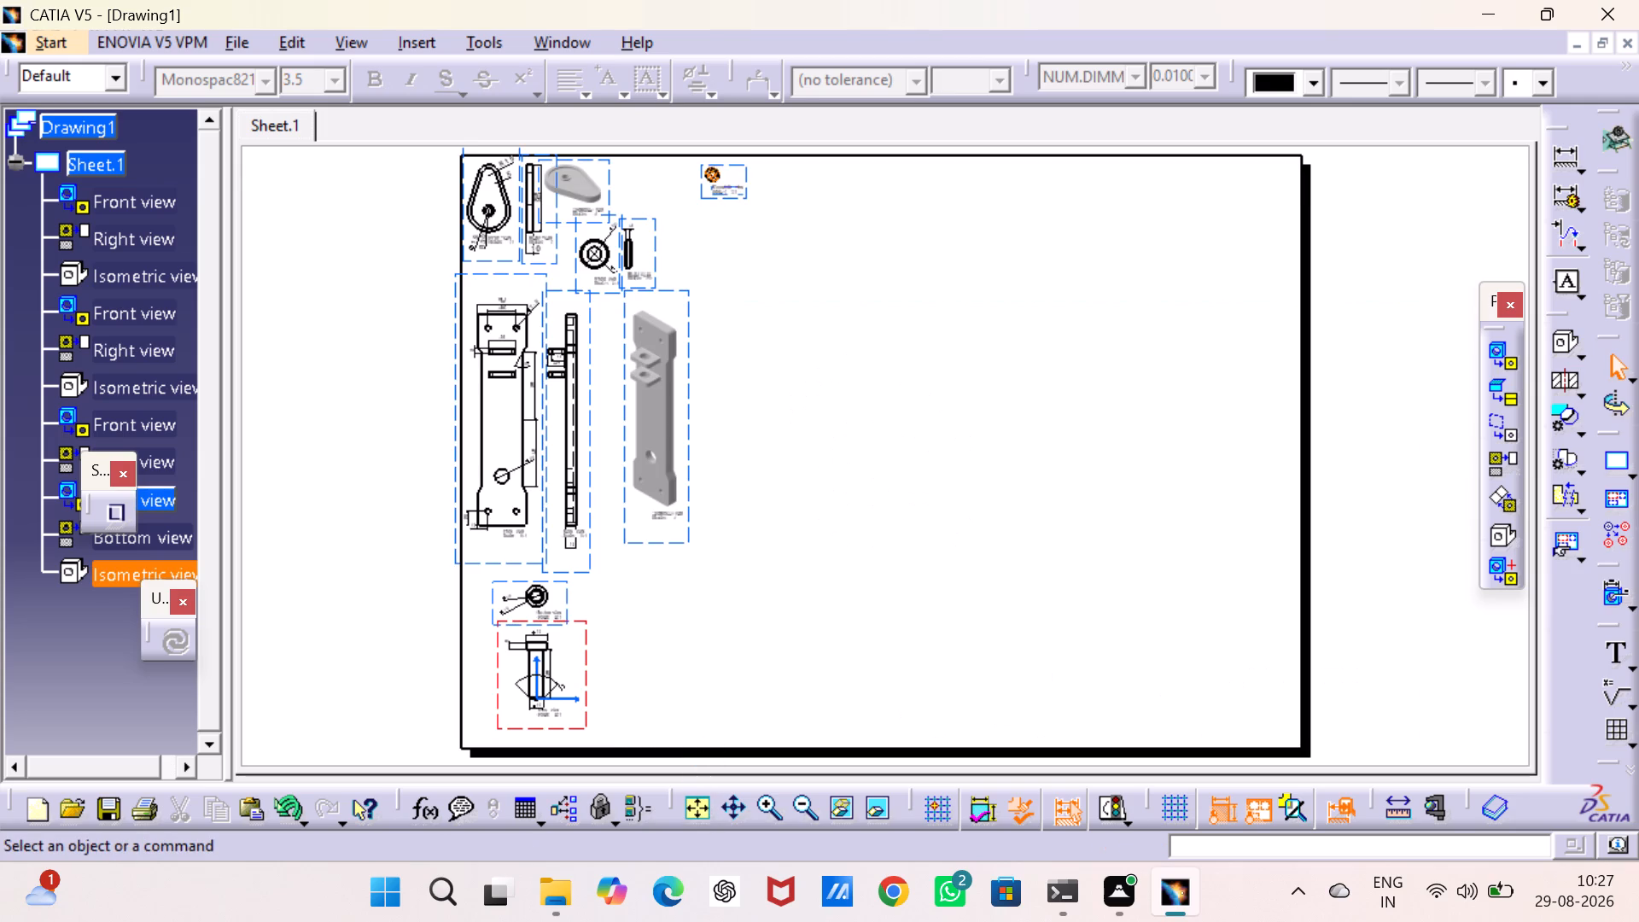
drag(745, 197, 654, 695)
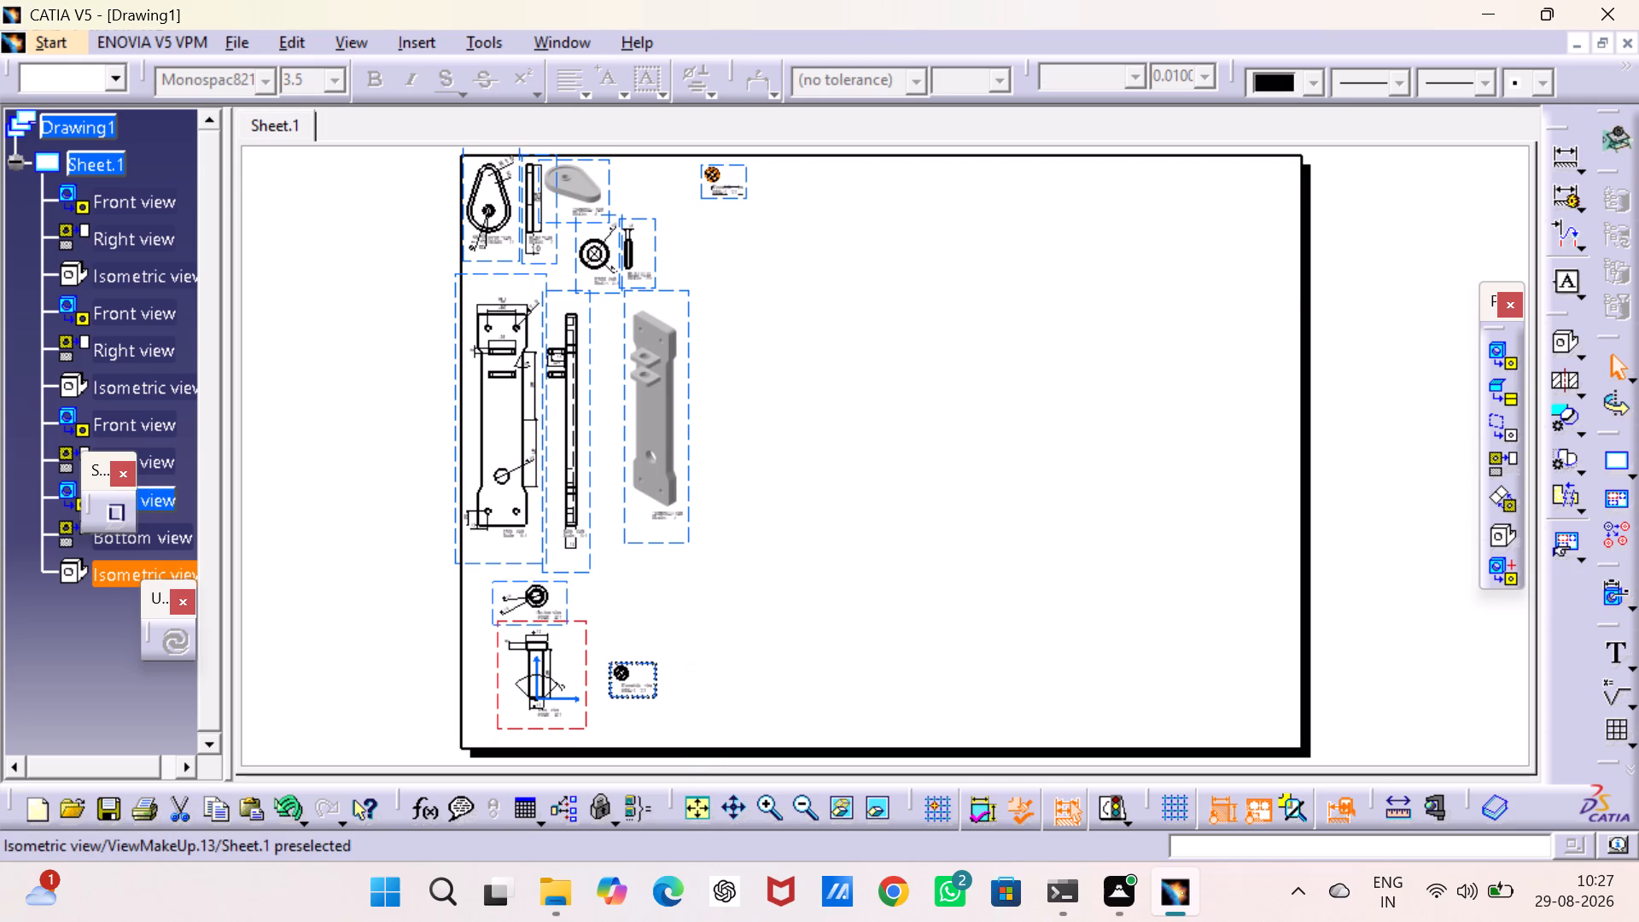
drag(654, 695, 653, 694)
click(806, 614)
Set the scale of the bush's isometric view to 2:1 in its properties and apply it.
right_click(658, 671)
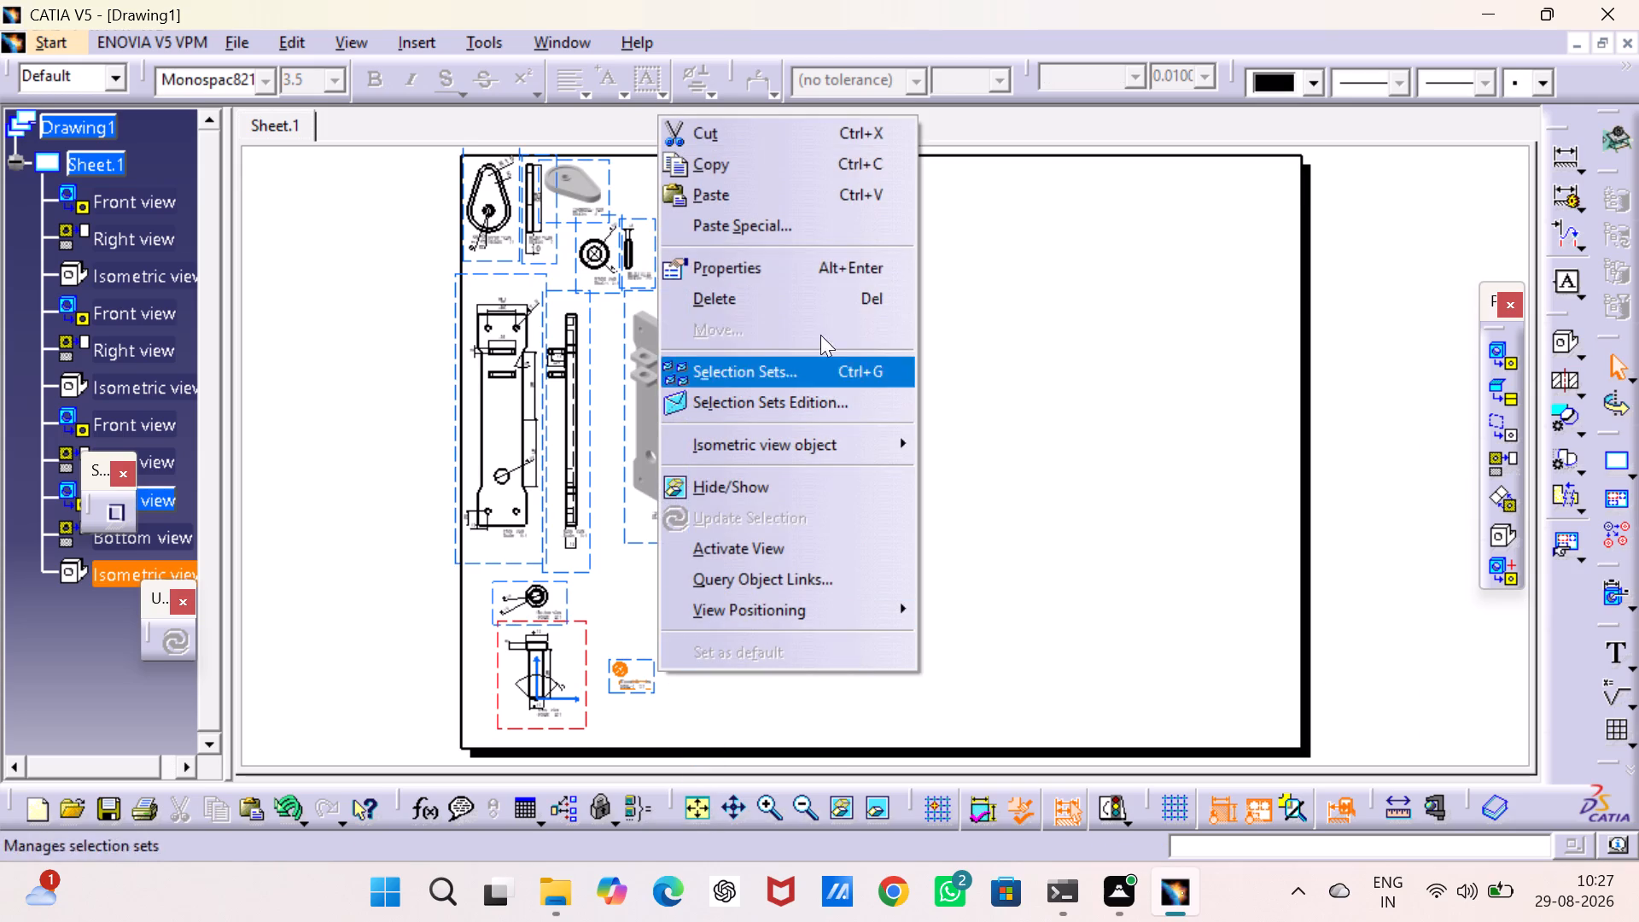
click(814, 258)
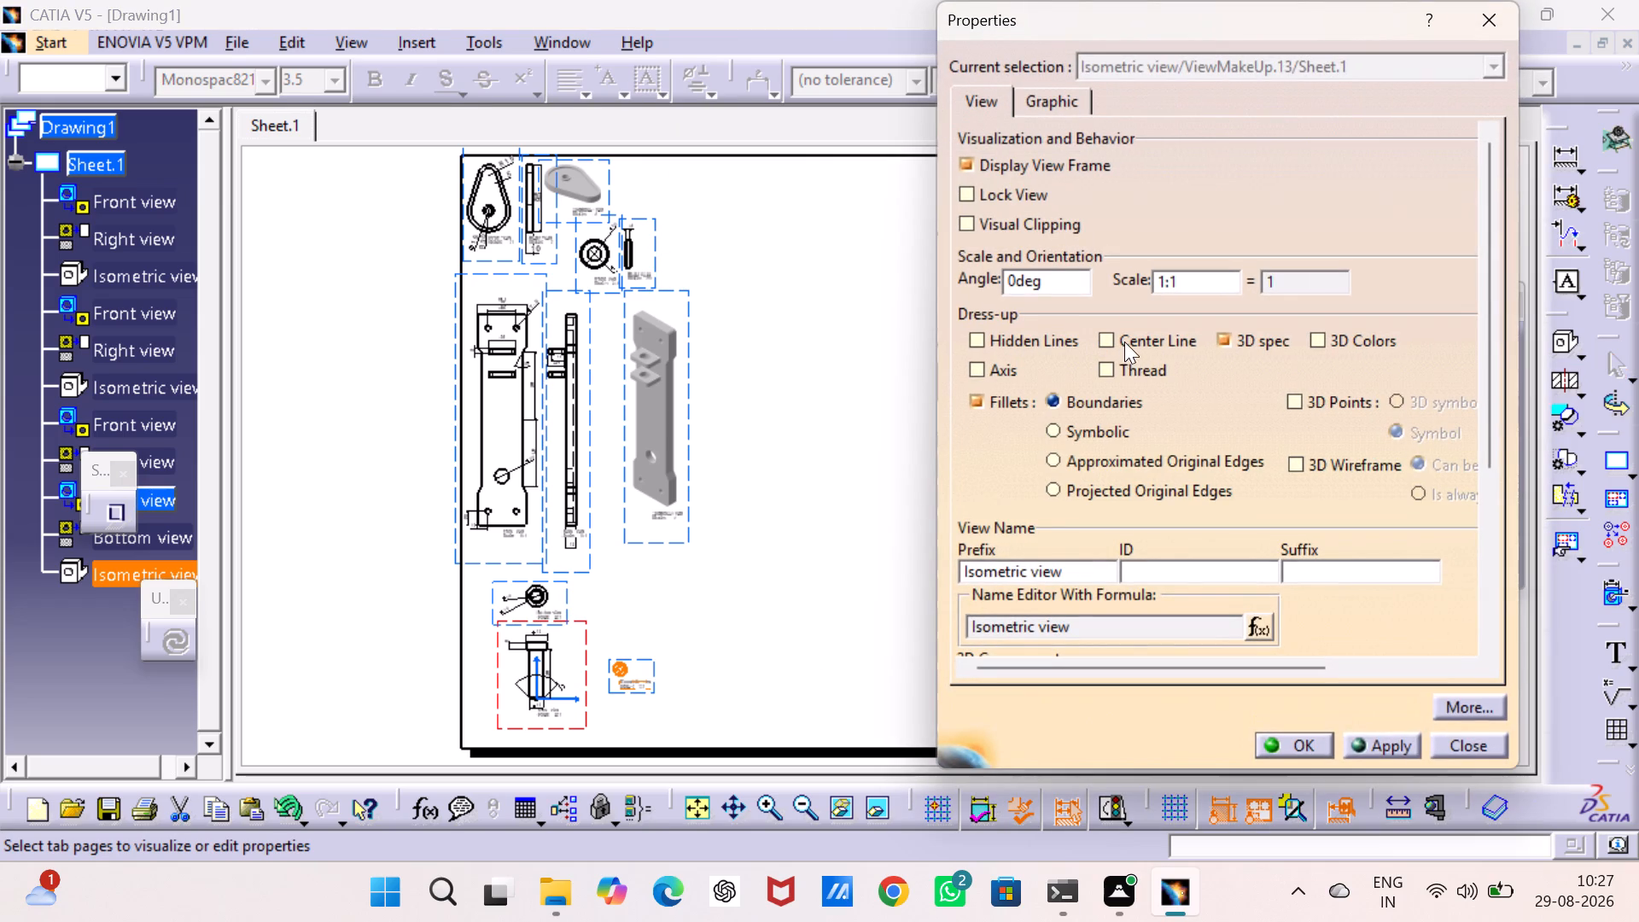
key(Right)
key(backslash)
key(BackSpace)
key(2)
key(BackSpace)
key(BackSpace)
key(2)
click(1379, 744)
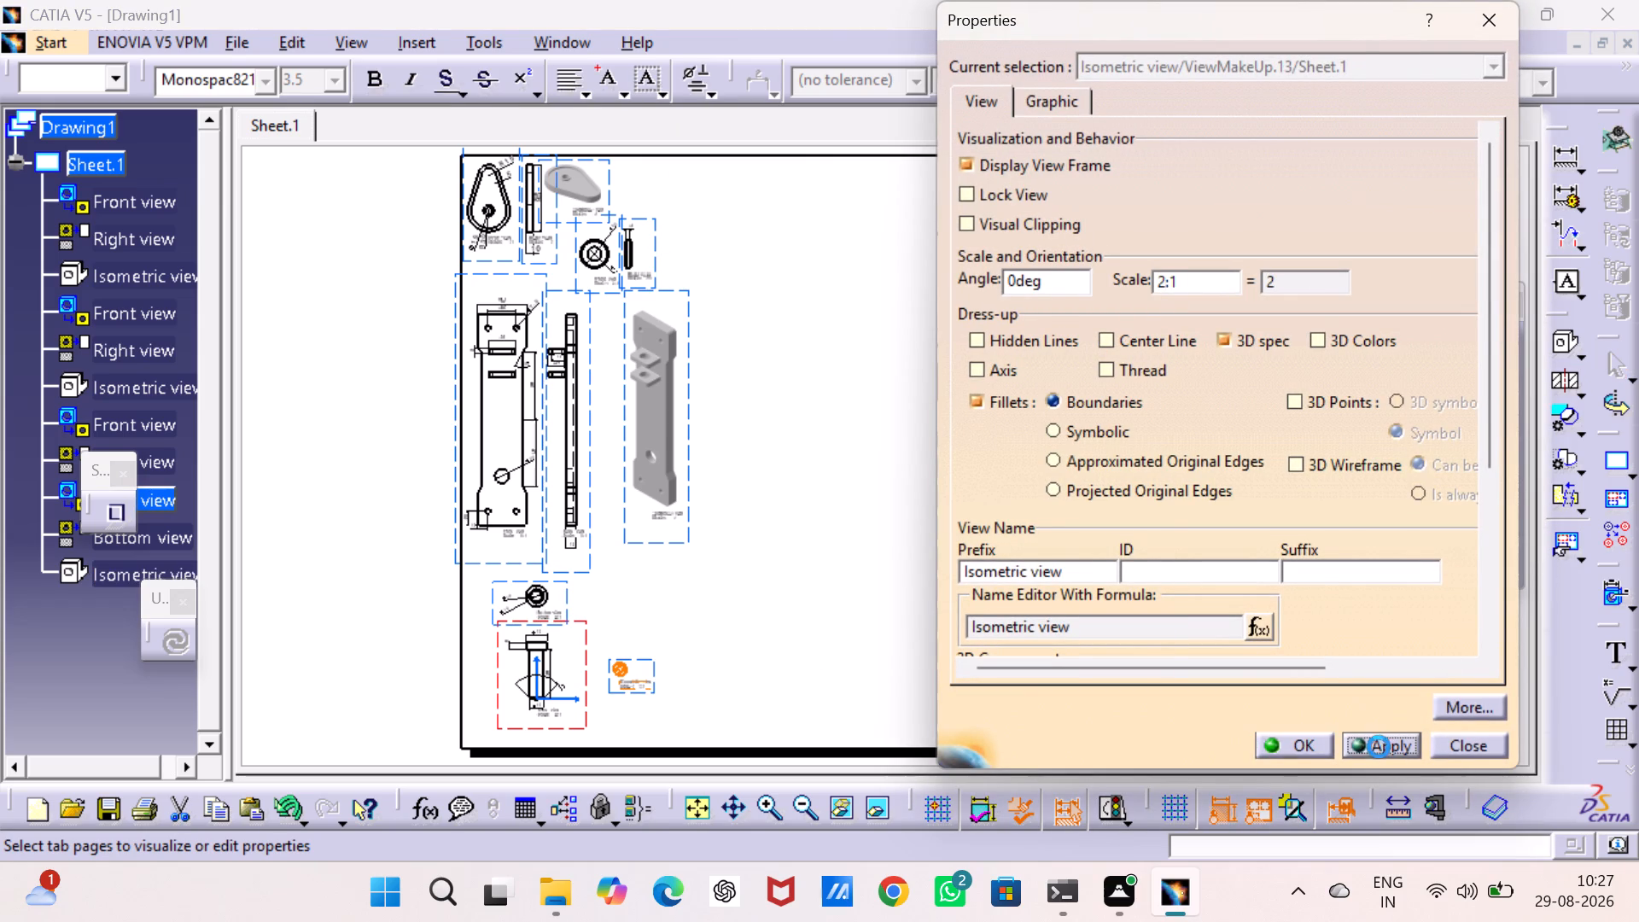
Set the bush's isometric view generation mode to Raster with the Shading option and accept the properties.
drag(1482, 433, 1502, 646)
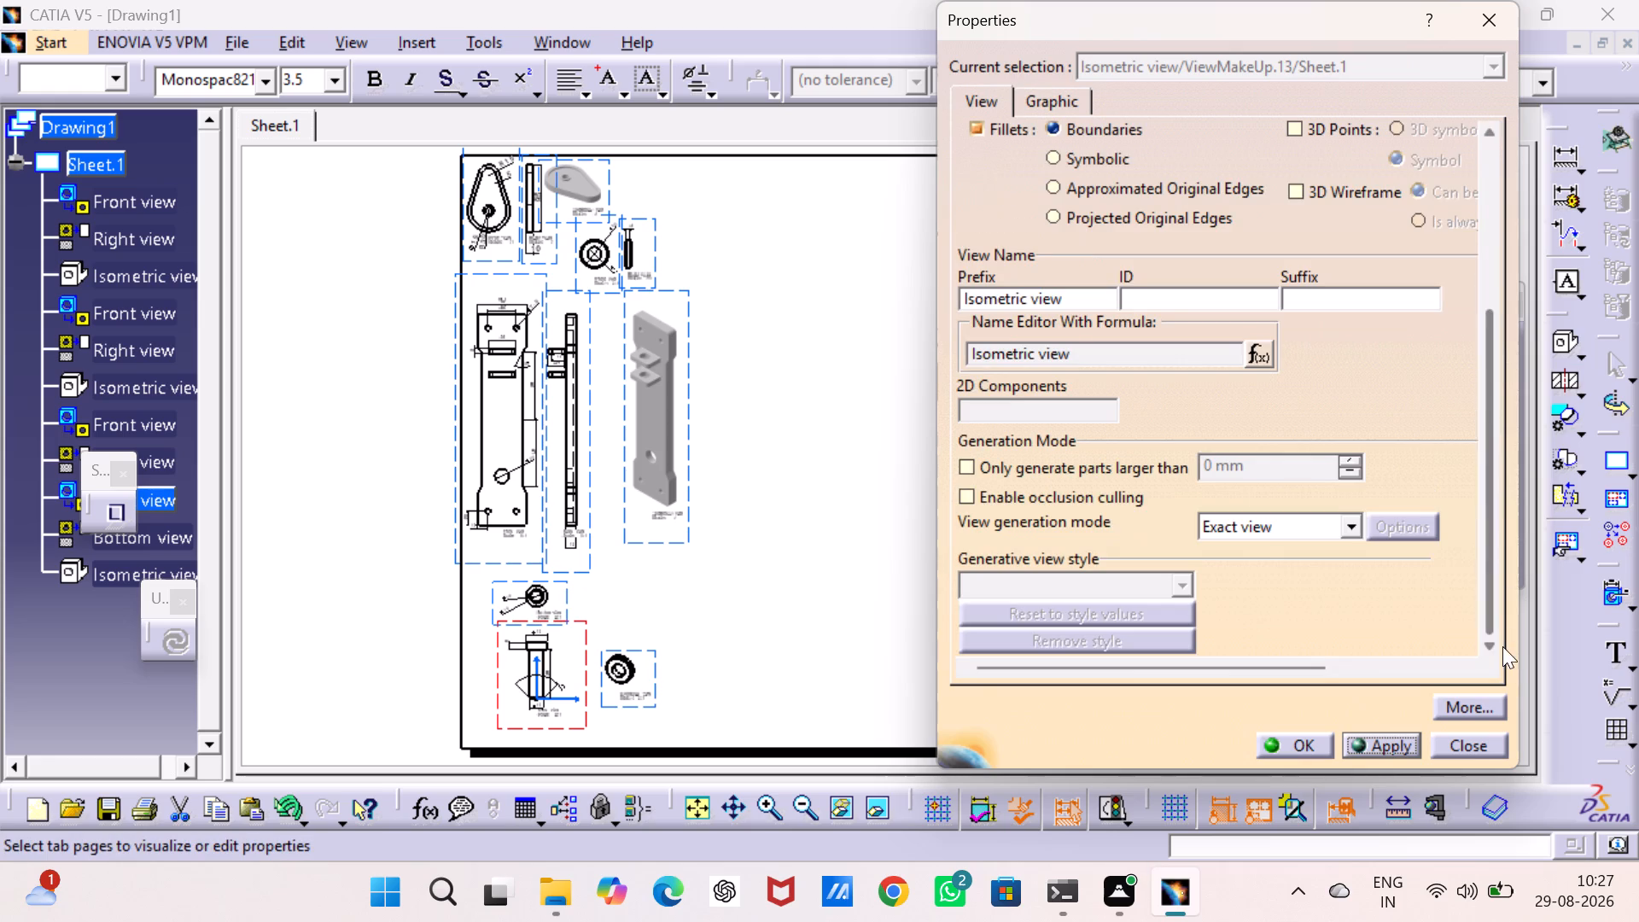
drag(1502, 646, 1502, 652)
click(1349, 518)
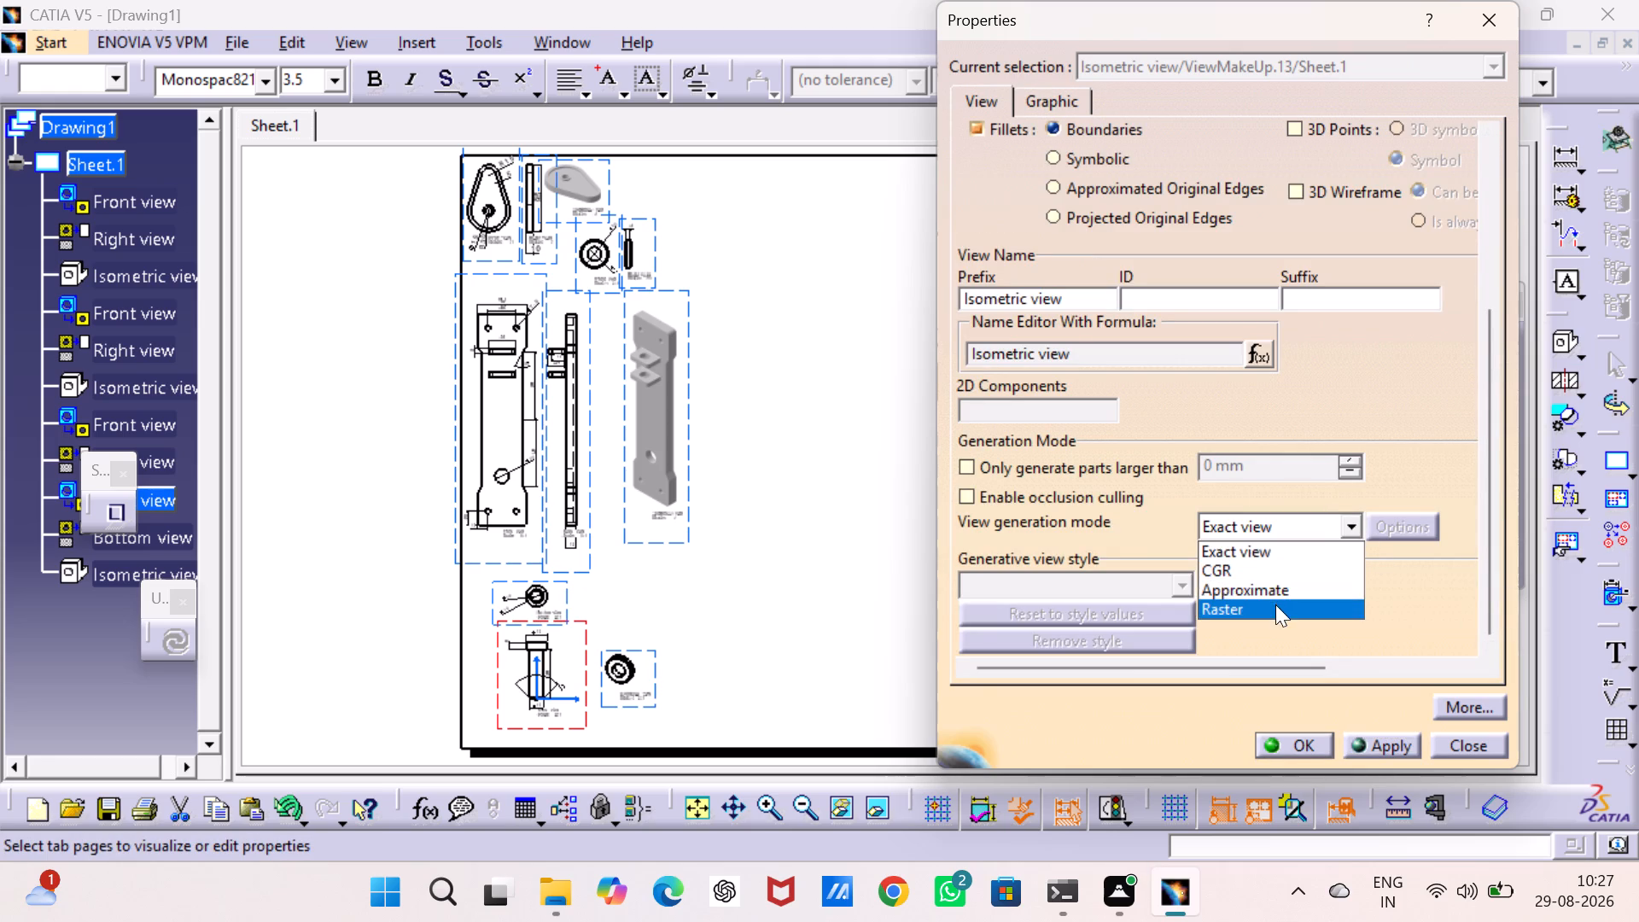
click(1275, 604)
click(1419, 525)
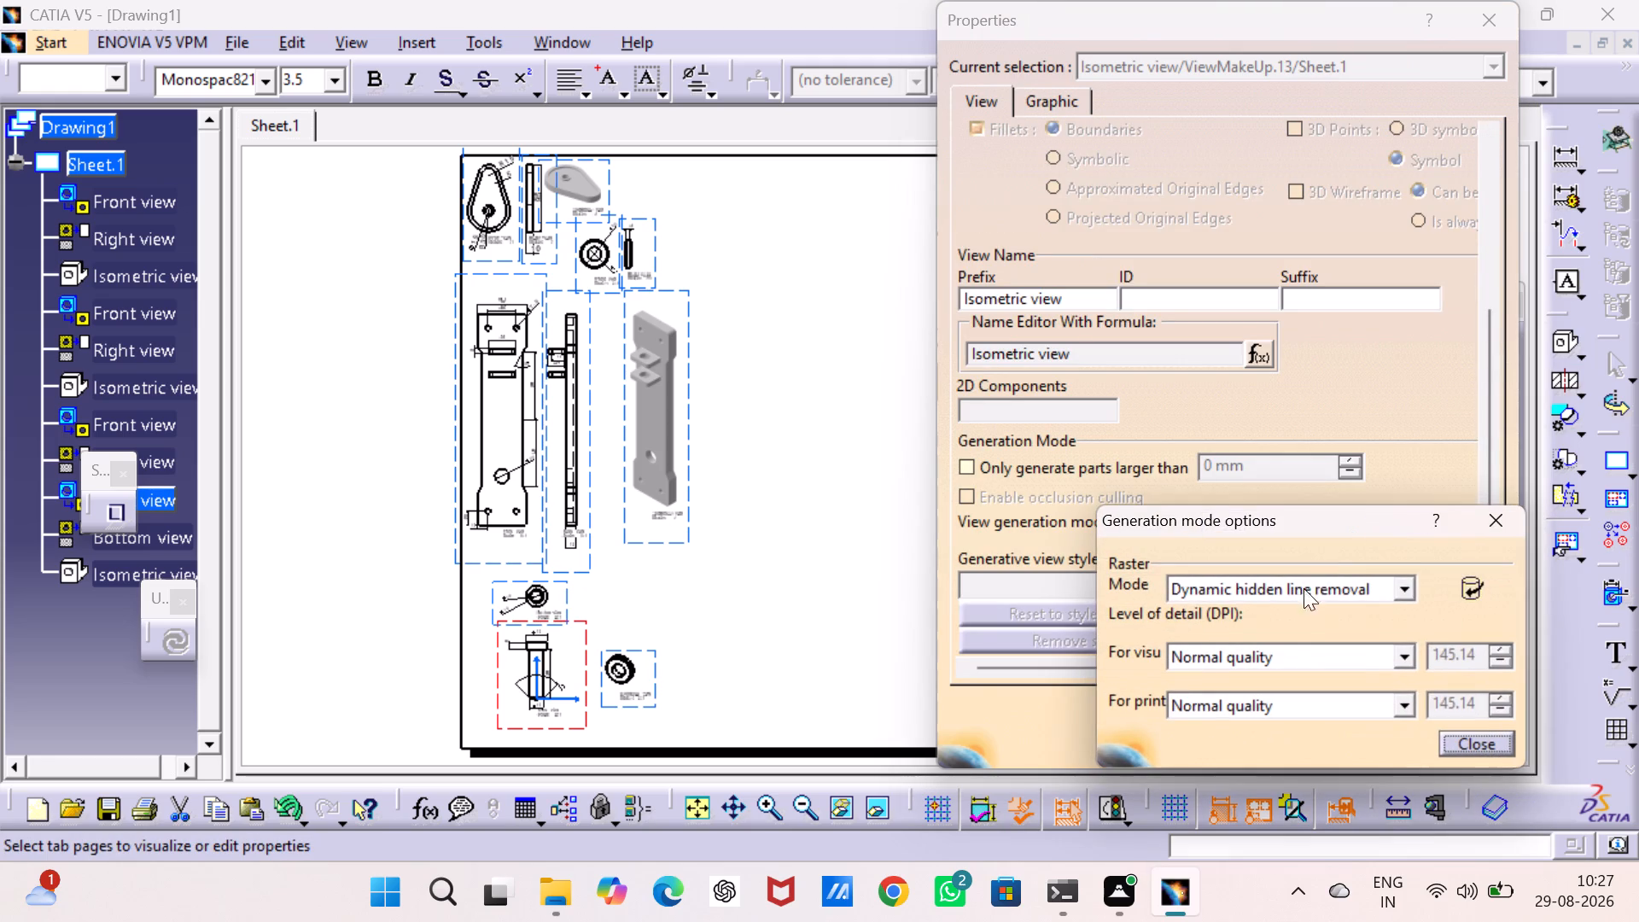
click(1409, 579)
click(1318, 633)
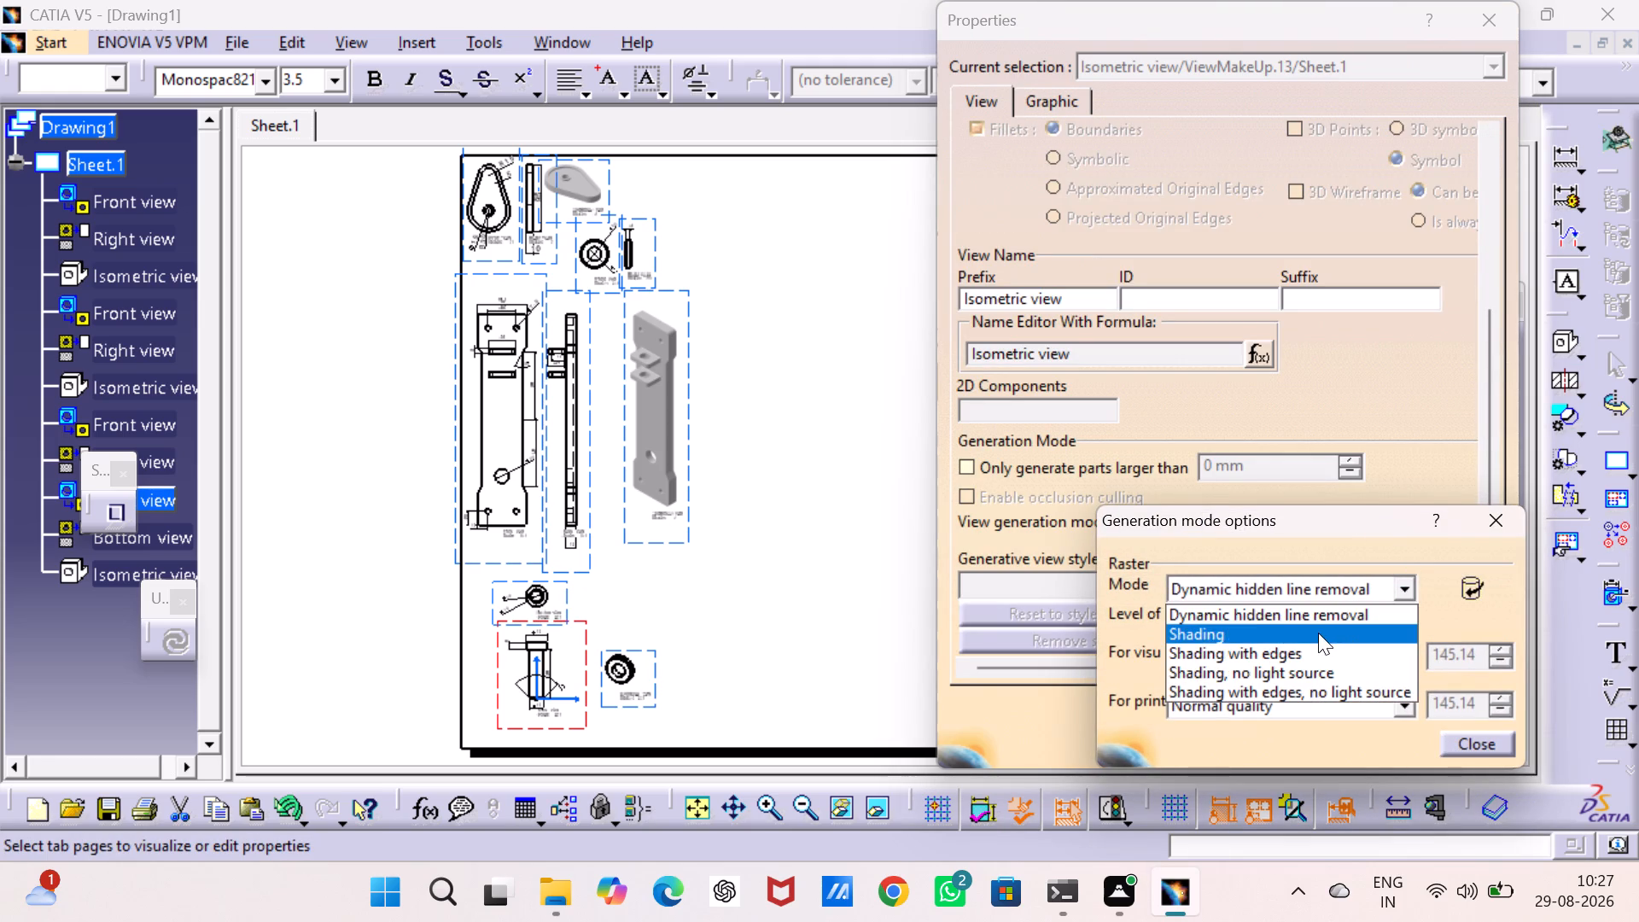
click(1464, 732)
click(1330, 742)
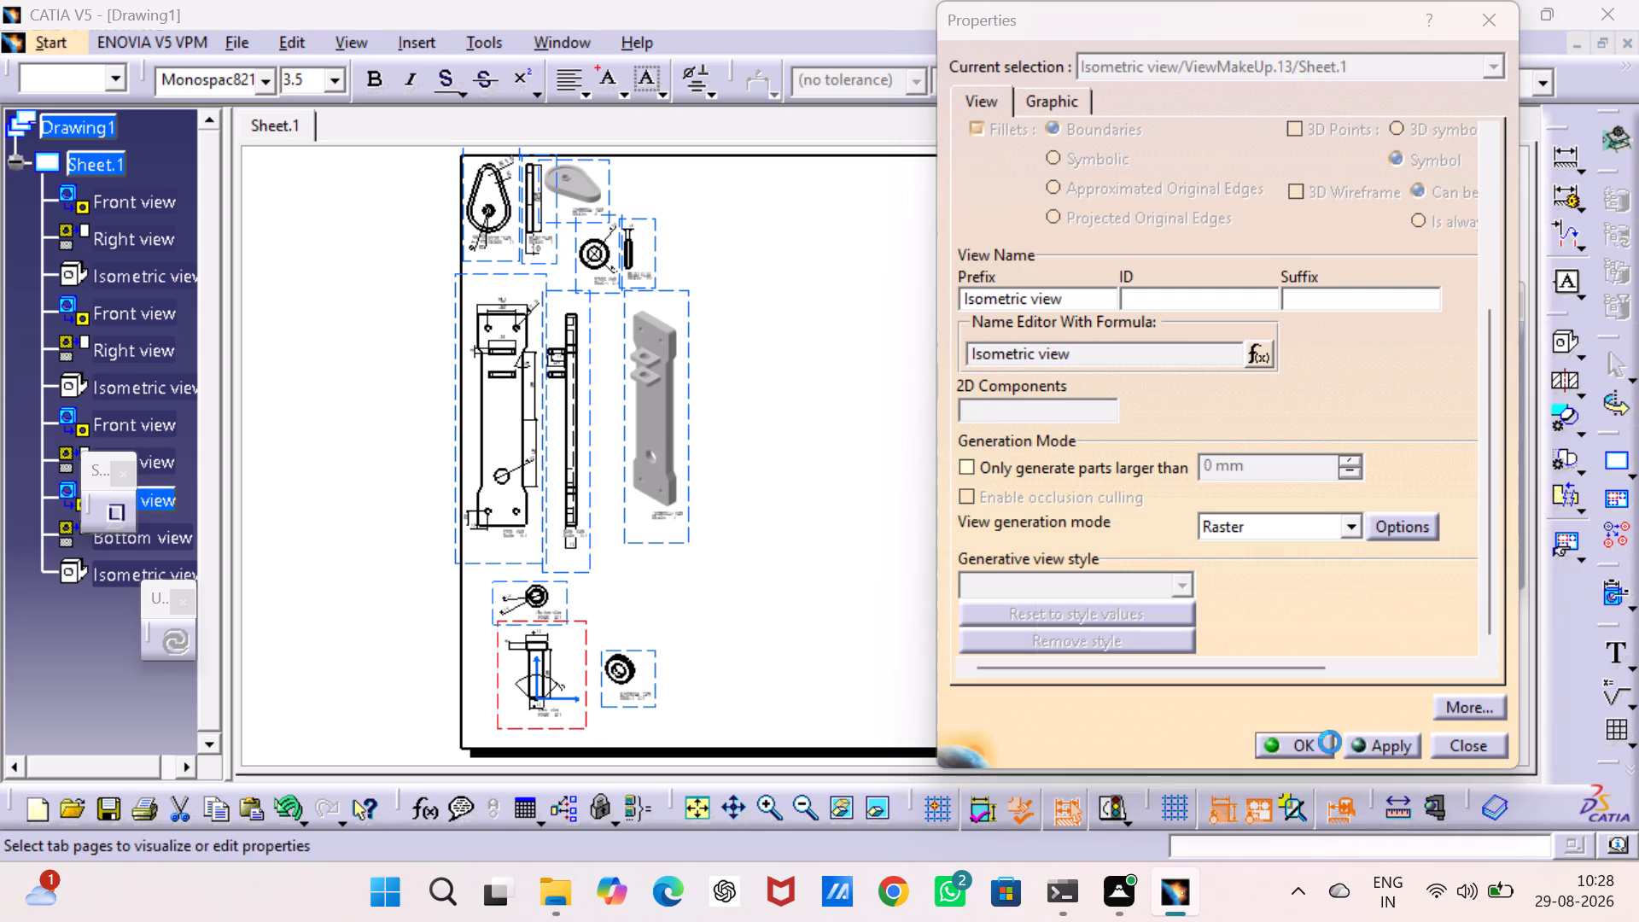
click(915, 598)
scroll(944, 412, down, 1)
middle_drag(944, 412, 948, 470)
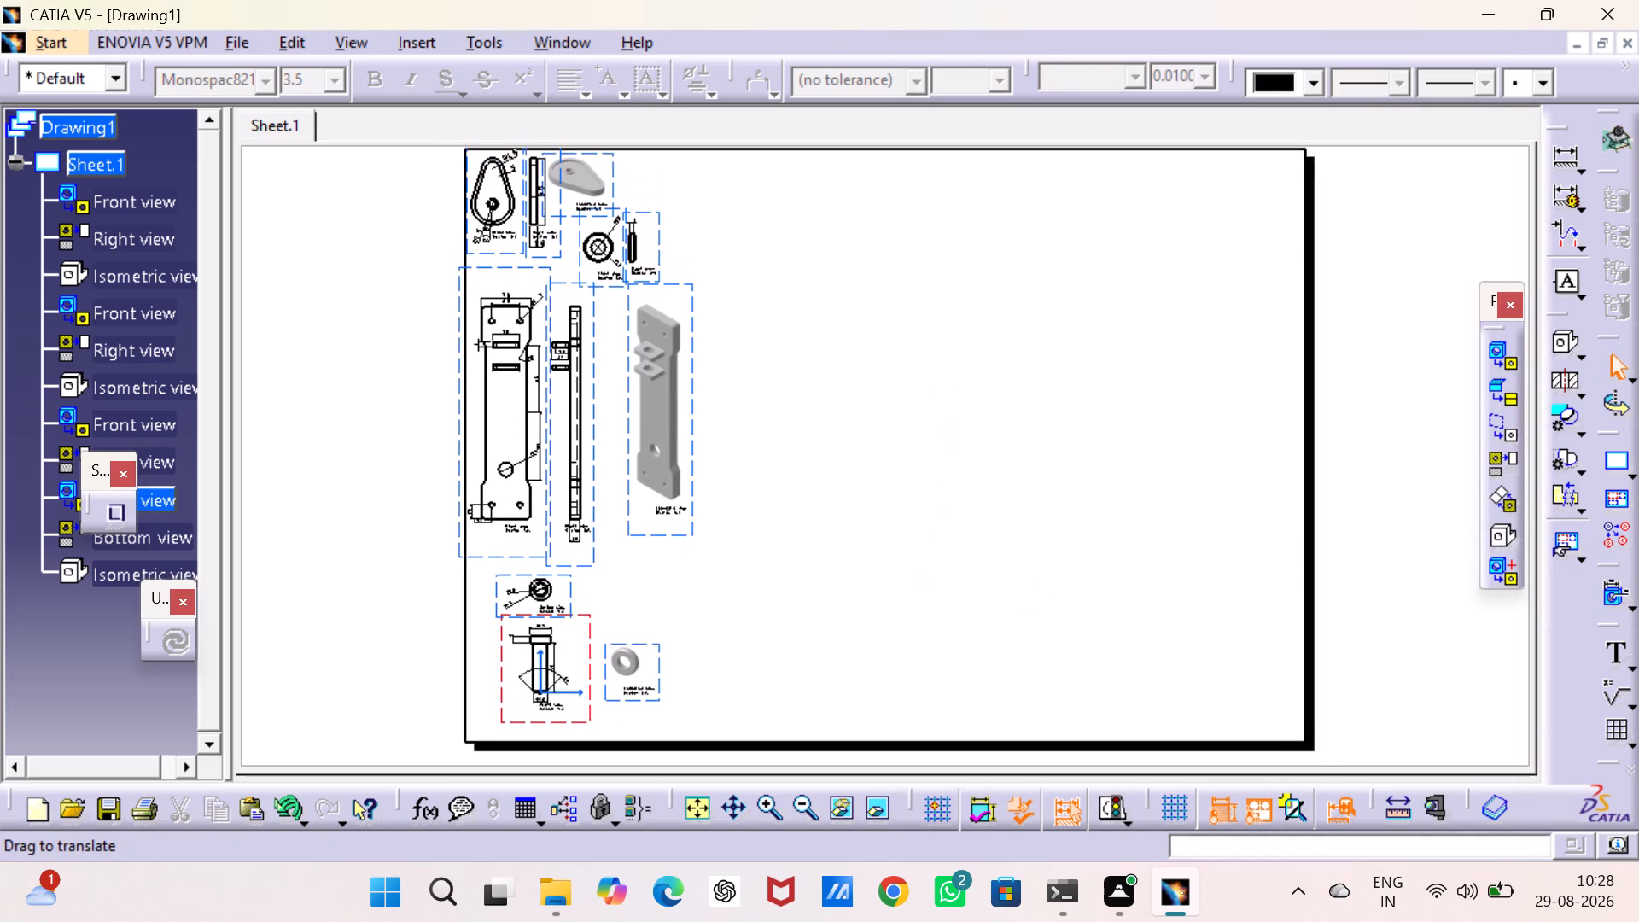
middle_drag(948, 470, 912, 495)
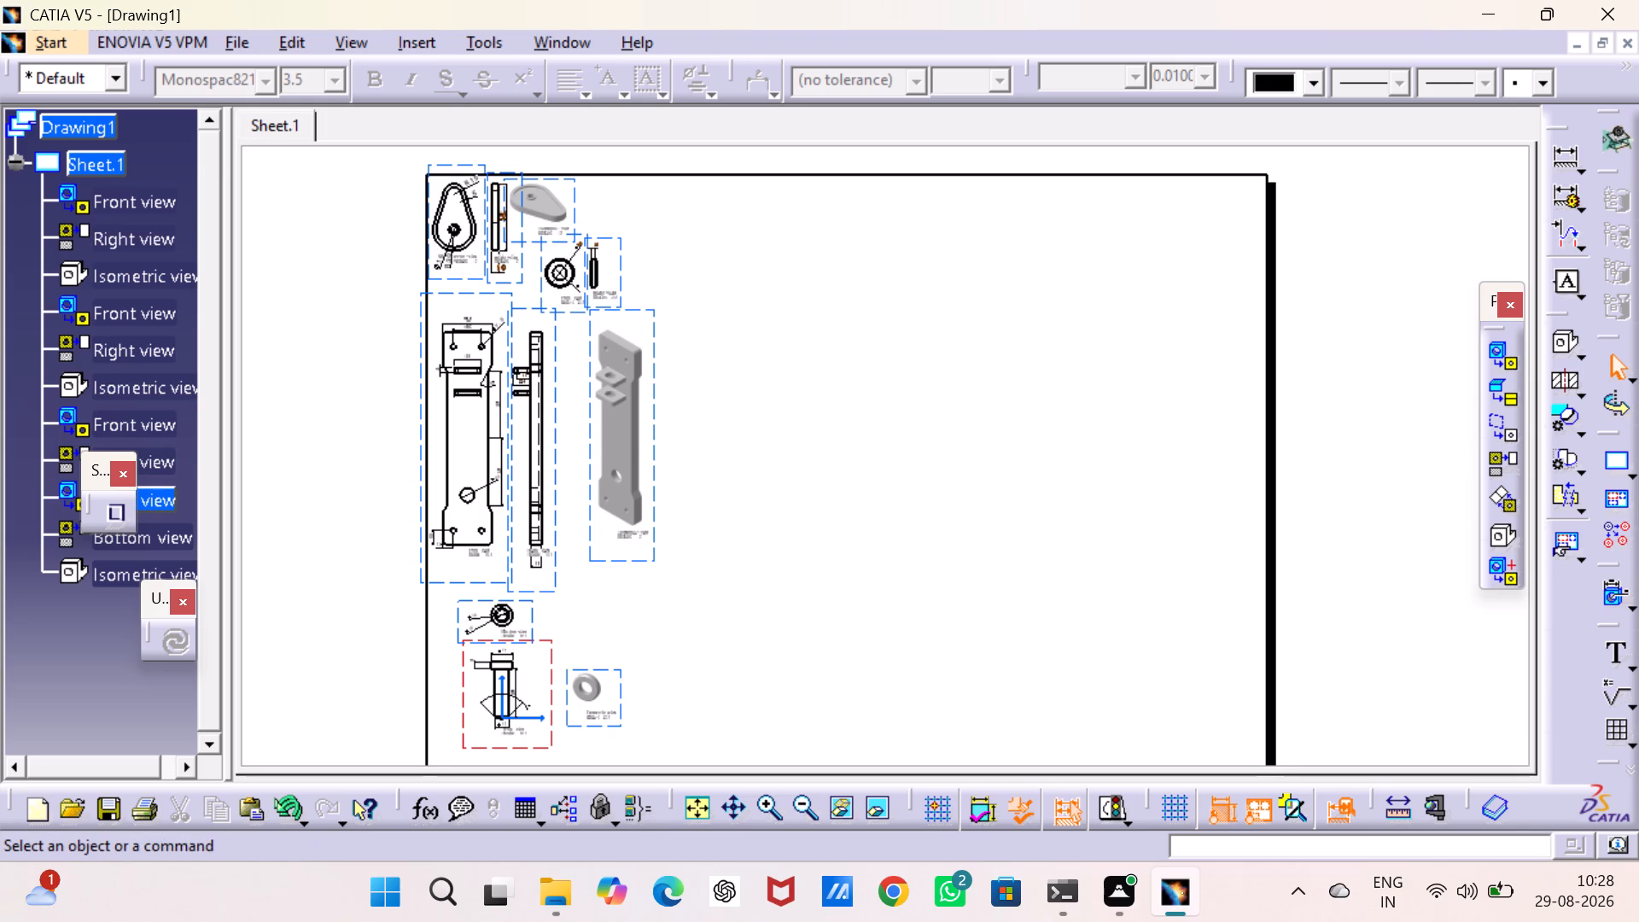
Move the bush's isometric view up beside the bush's right view, in line with its other views.
drag(622, 675, 709, 240)
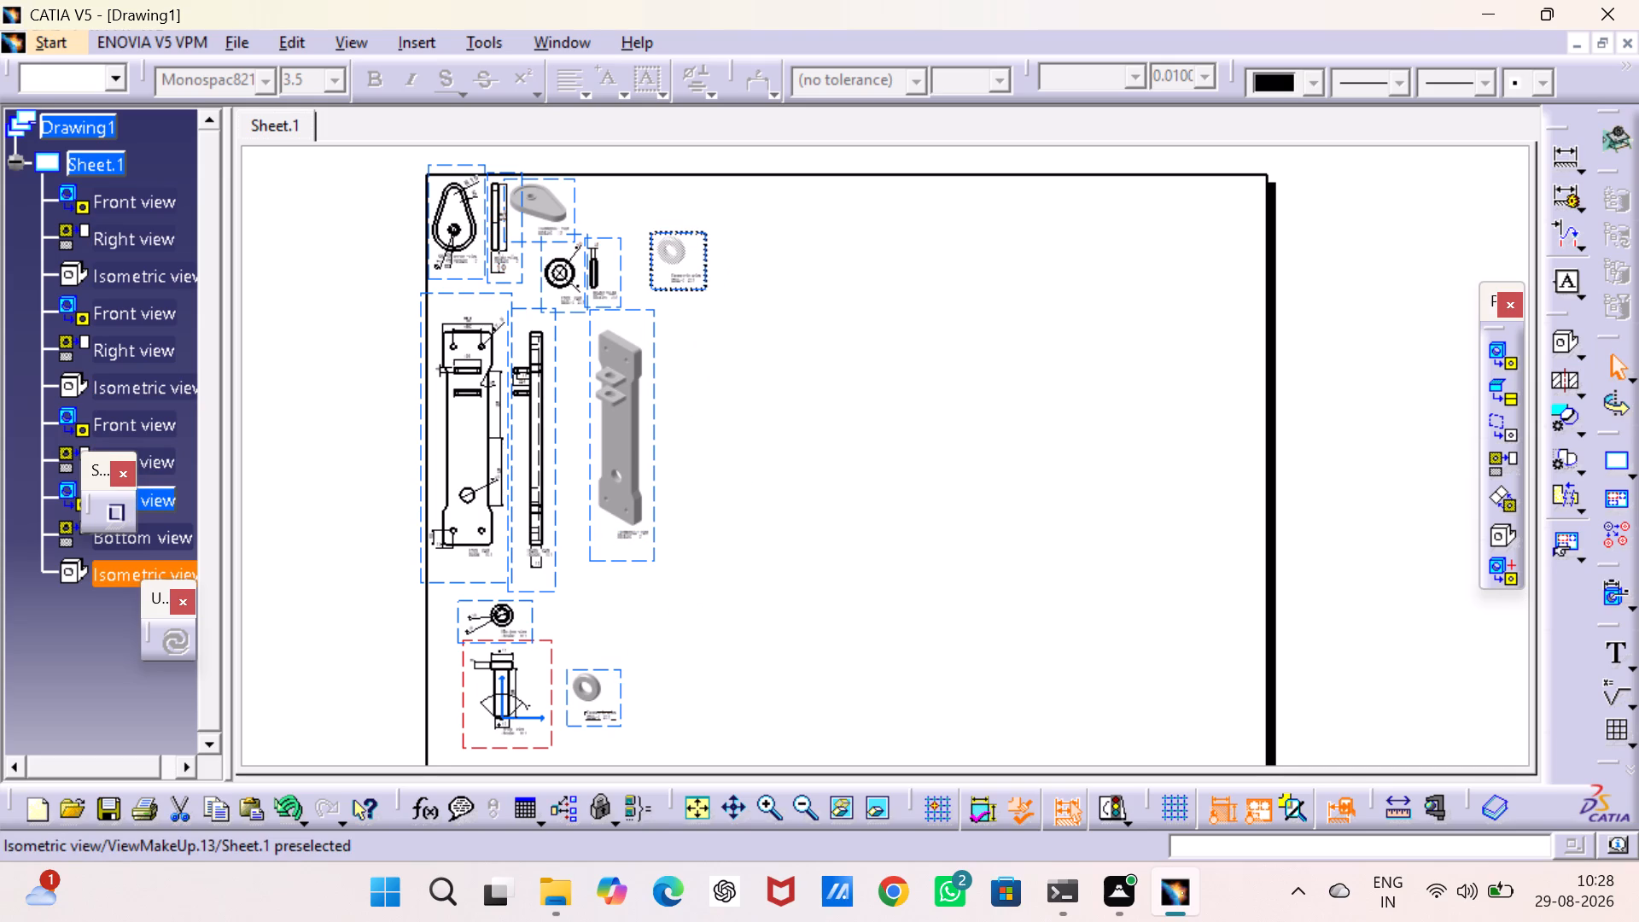
drag(709, 240, 684, 248)
click(821, 324)
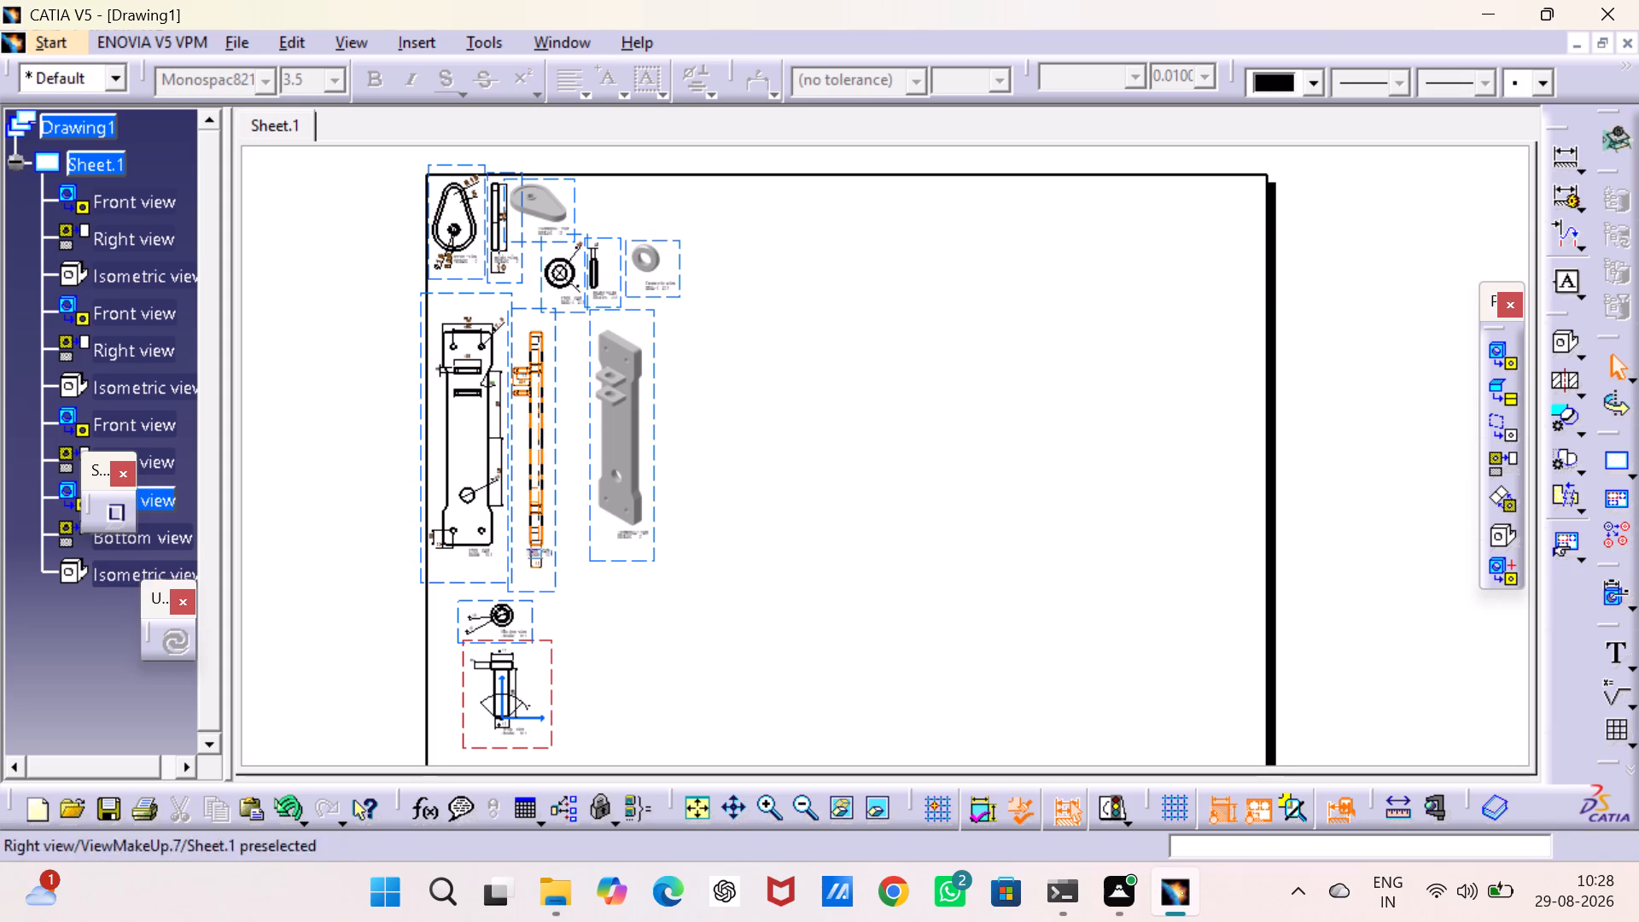
Create an isometric view of bolt.CATPart from the bolt's shank and generate it just right of the bolt's front view.
click(1493, 531)
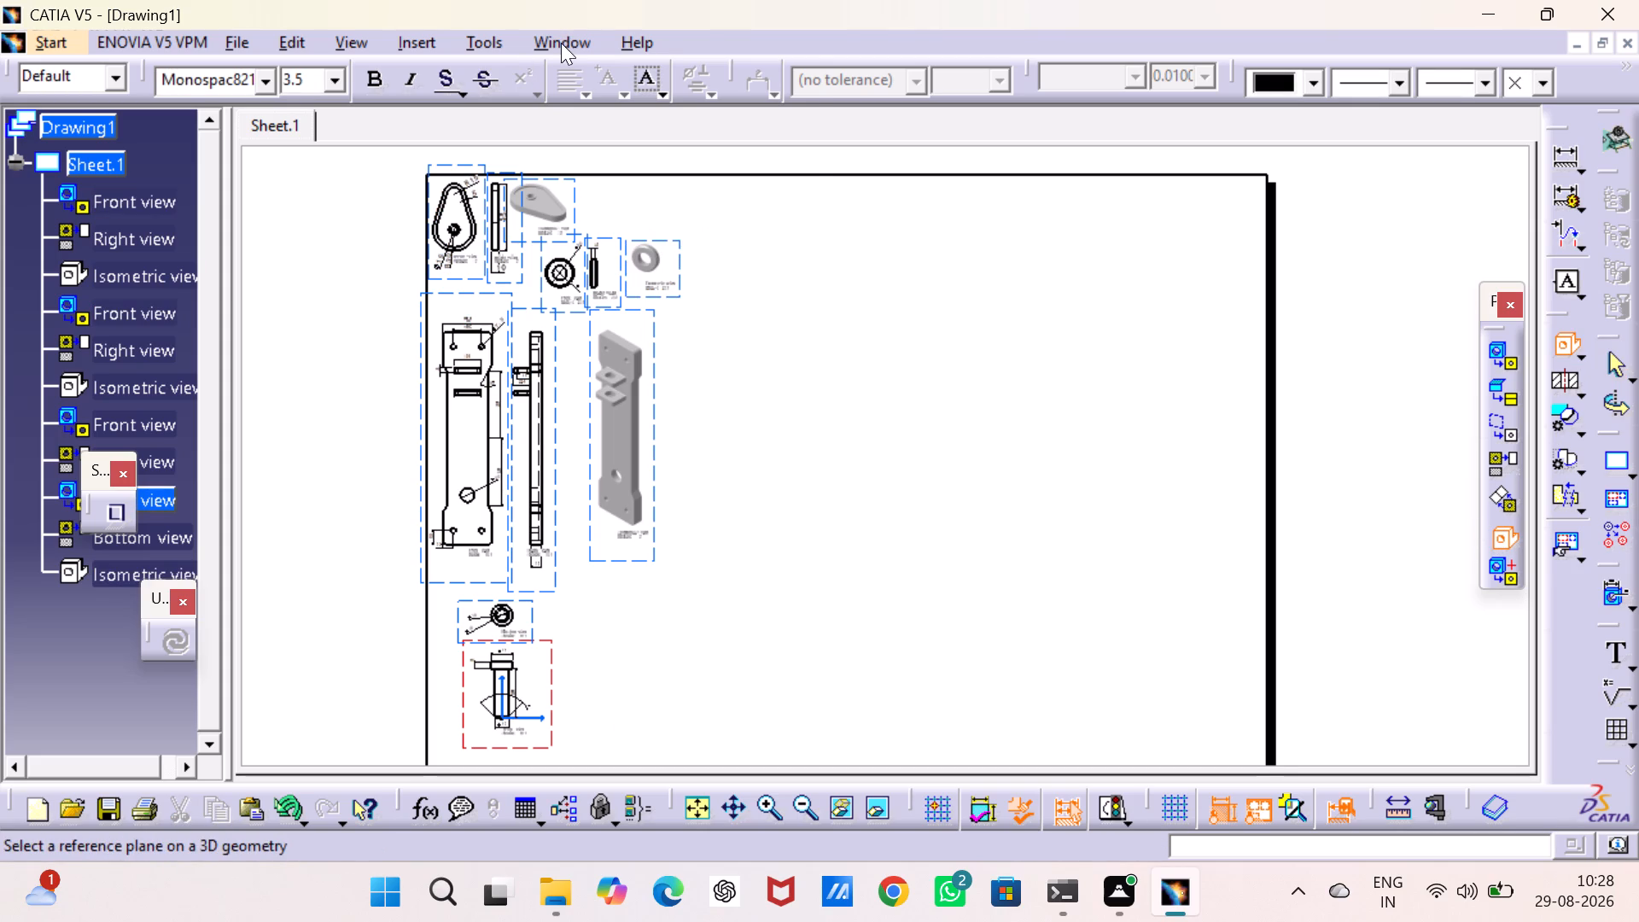
click(561, 43)
click(656, 303)
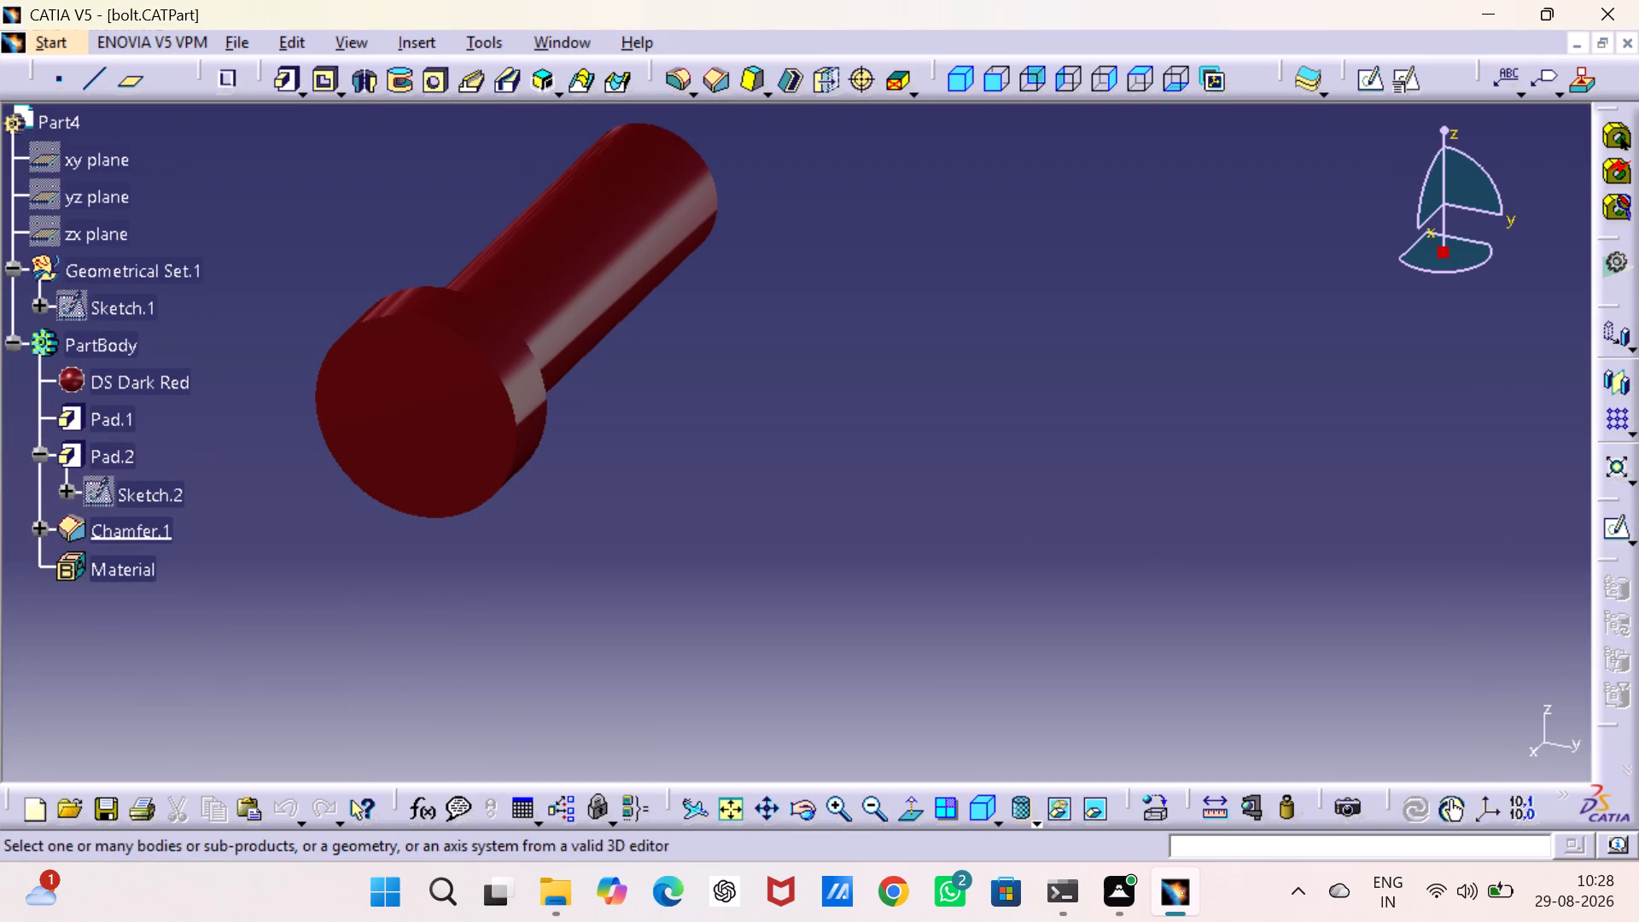
click(615, 290)
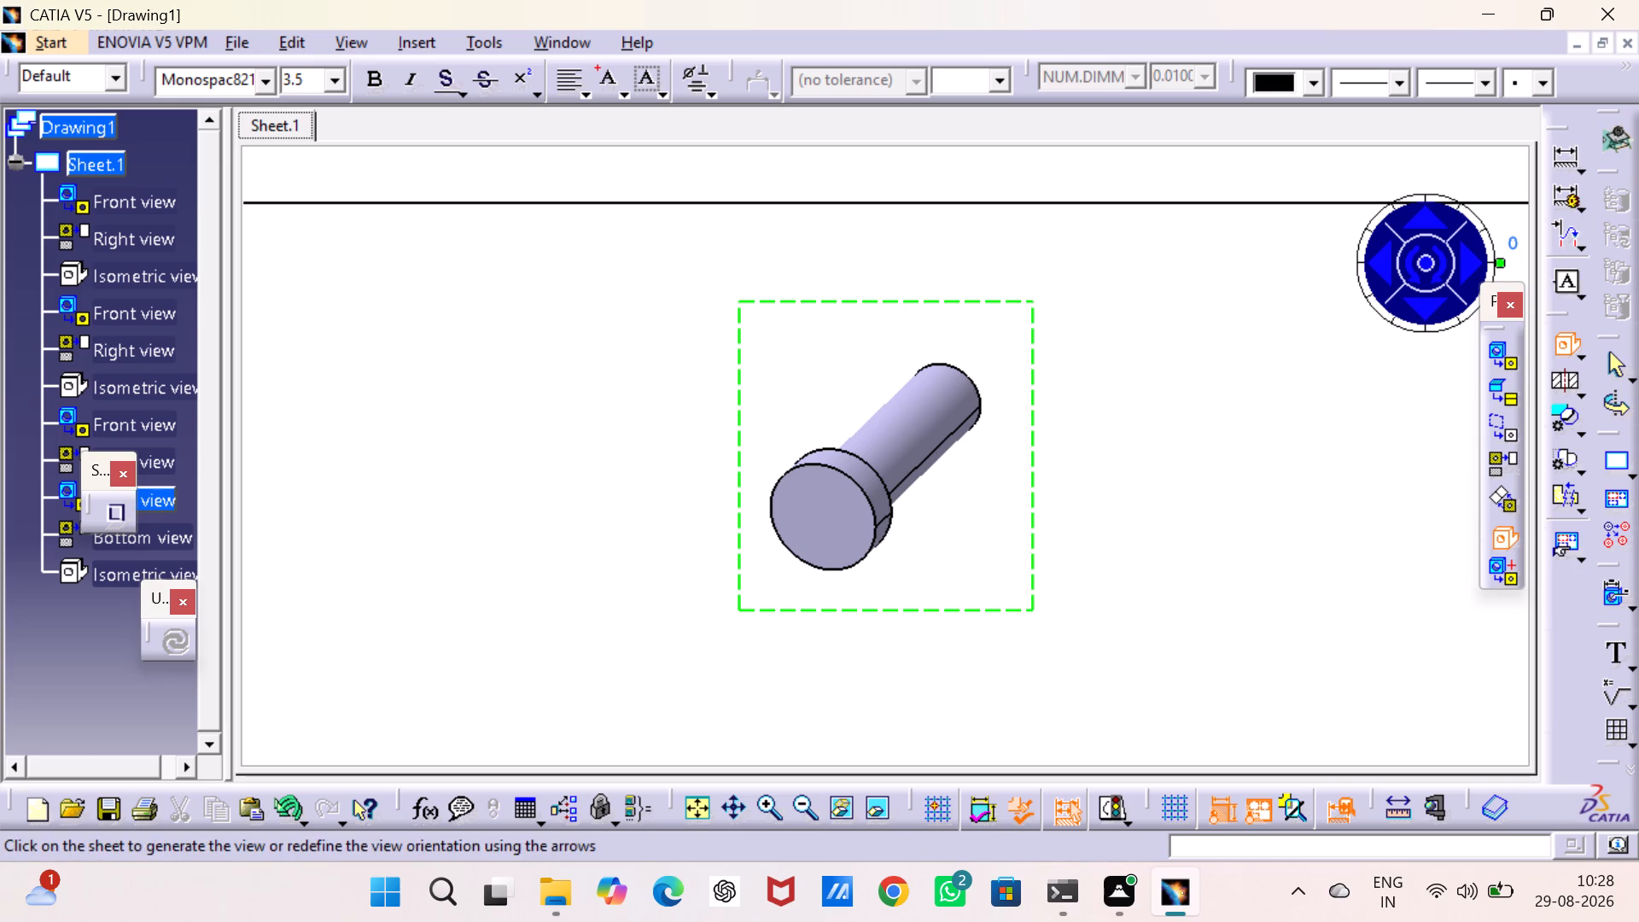
click(697, 814)
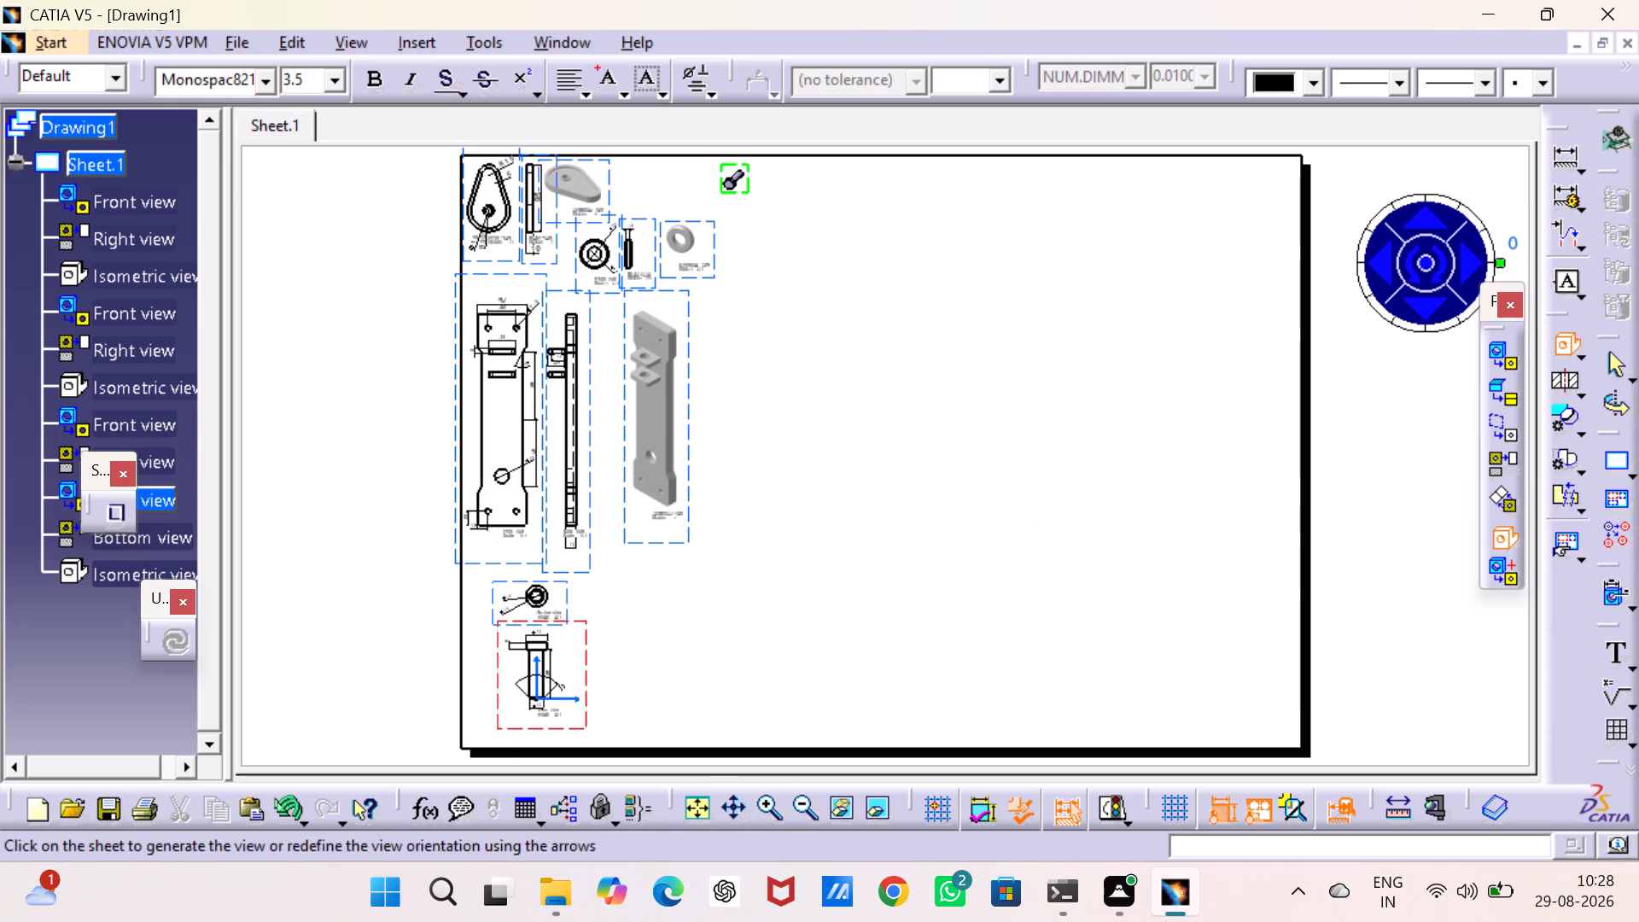
drag(750, 192, 738, 577)
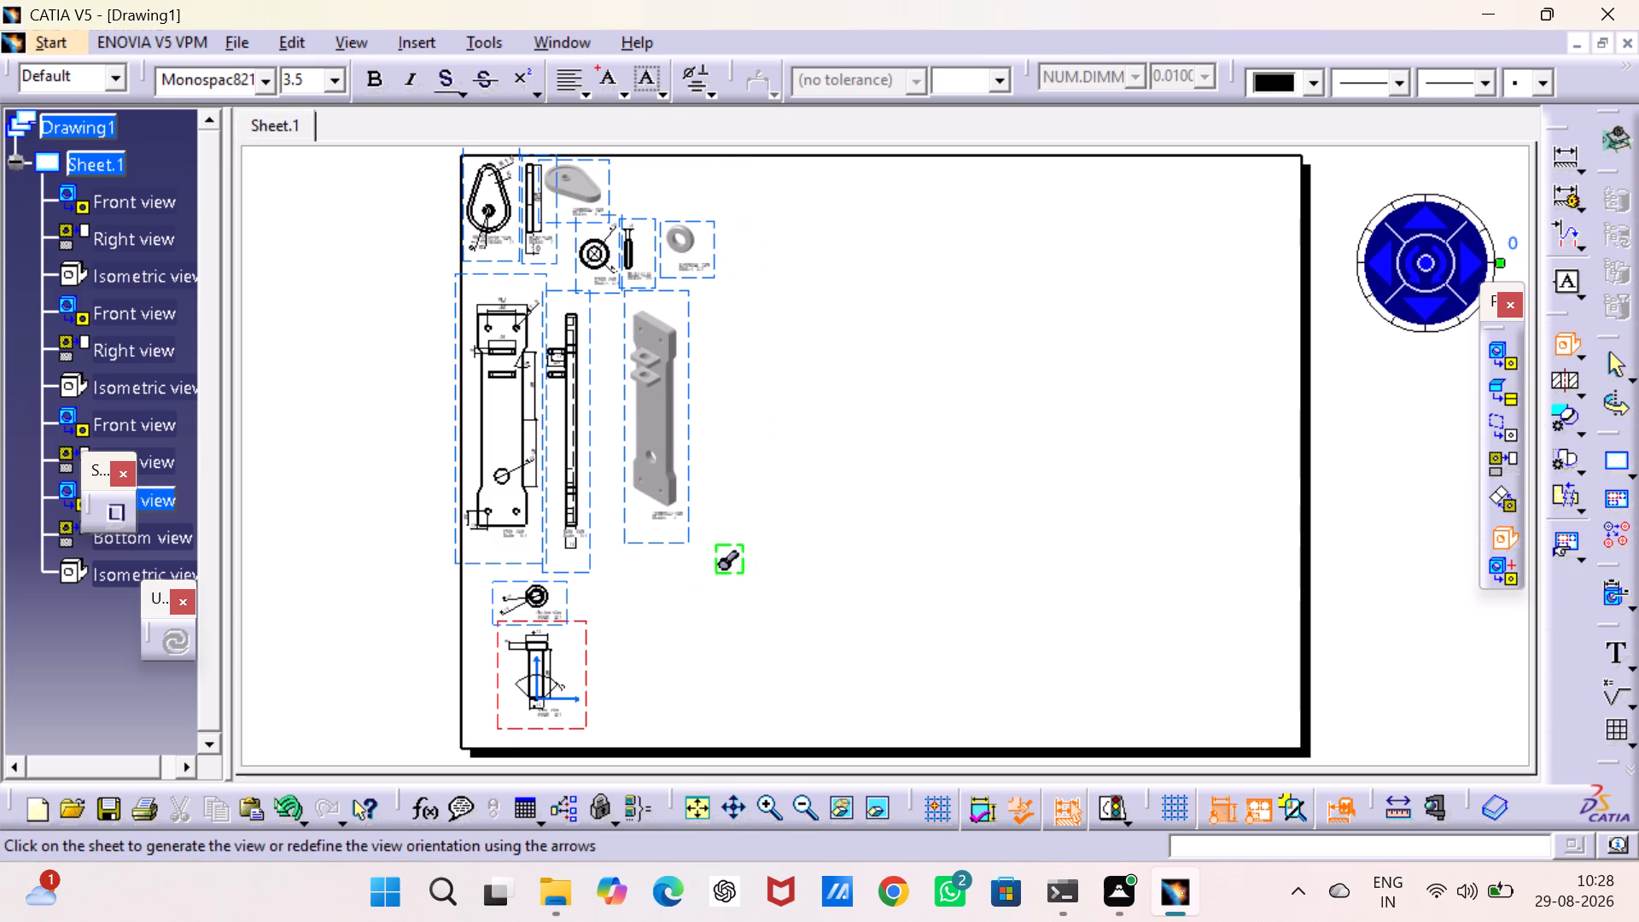
drag(738, 577, 640, 685)
click(706, 632)
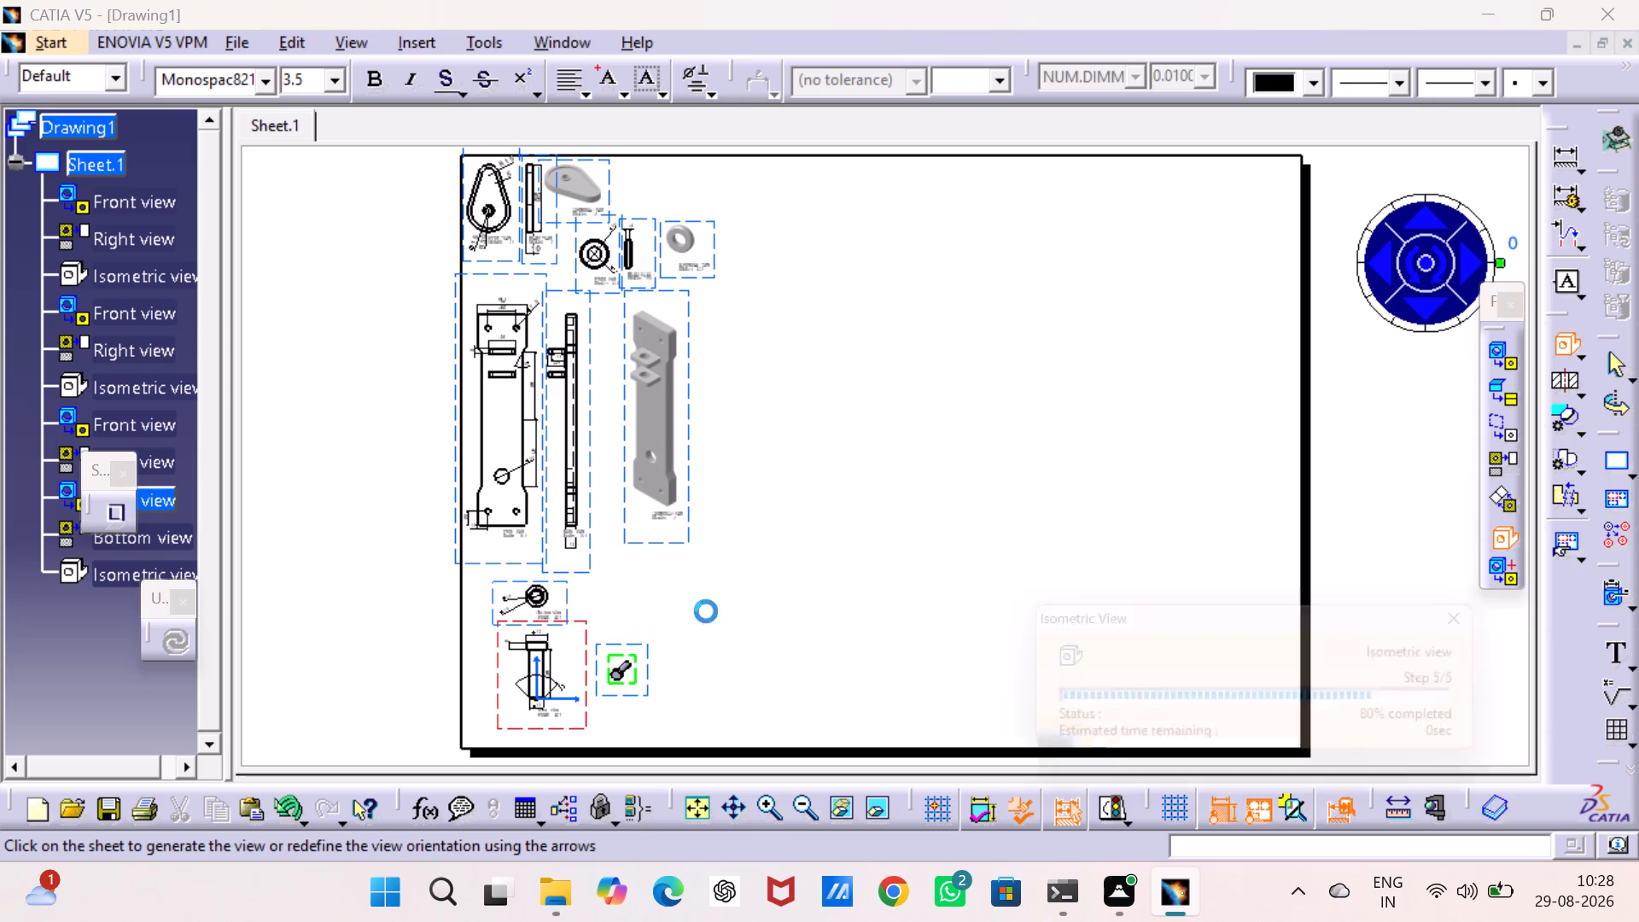
Set the scale of the bolt's isometric view to 2:1 in its properties and apply it.
right_click(653, 665)
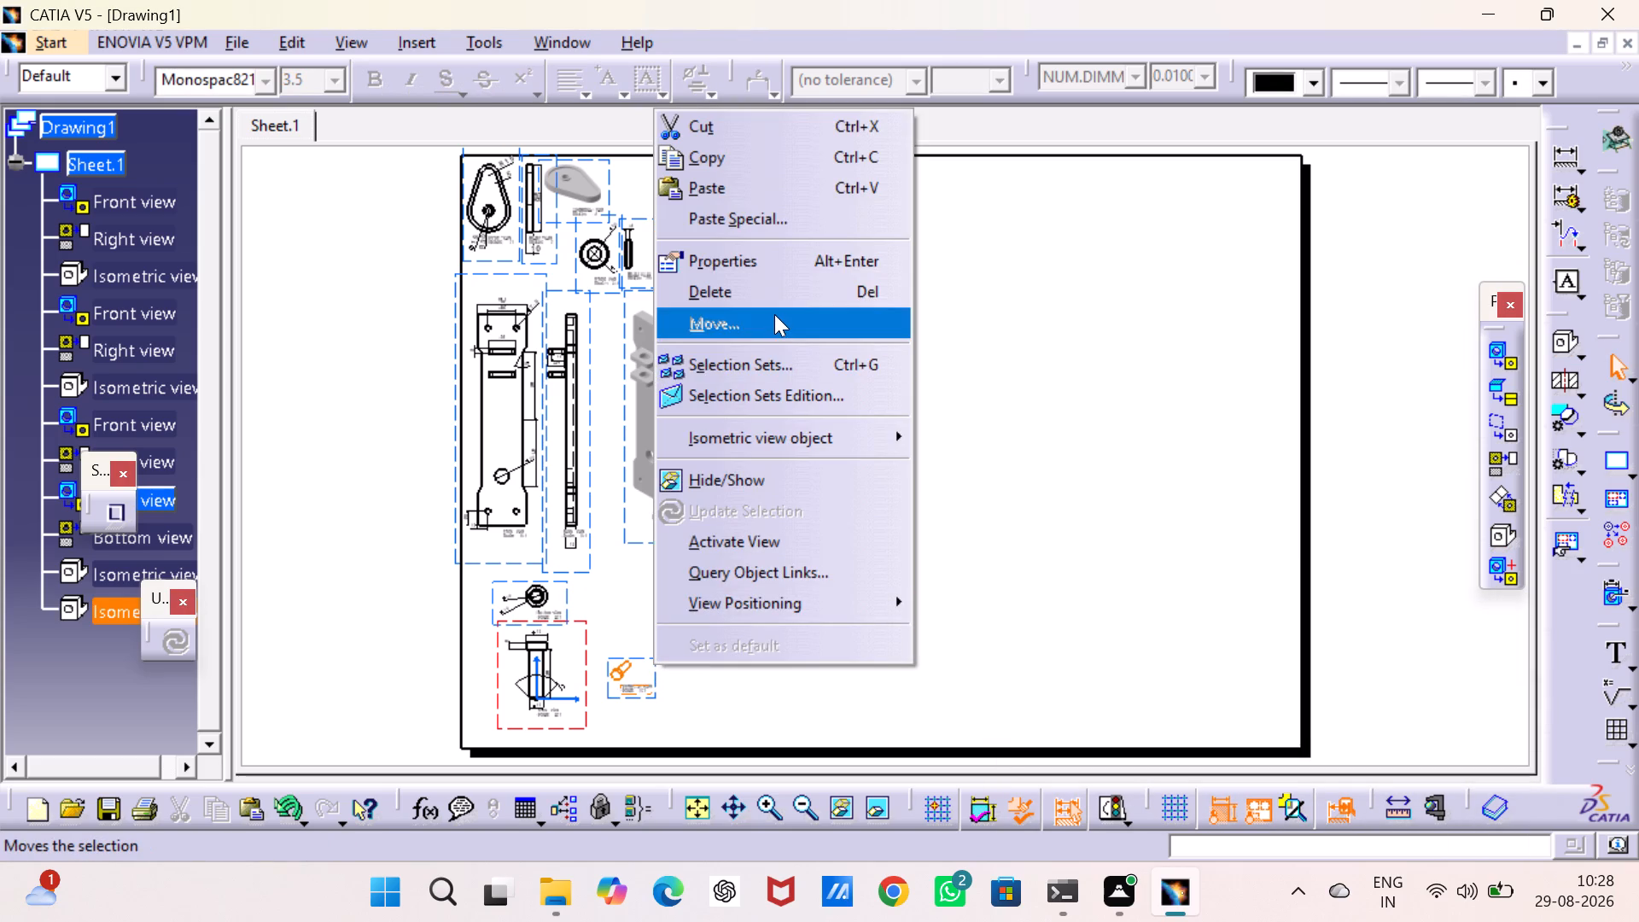
click(772, 271)
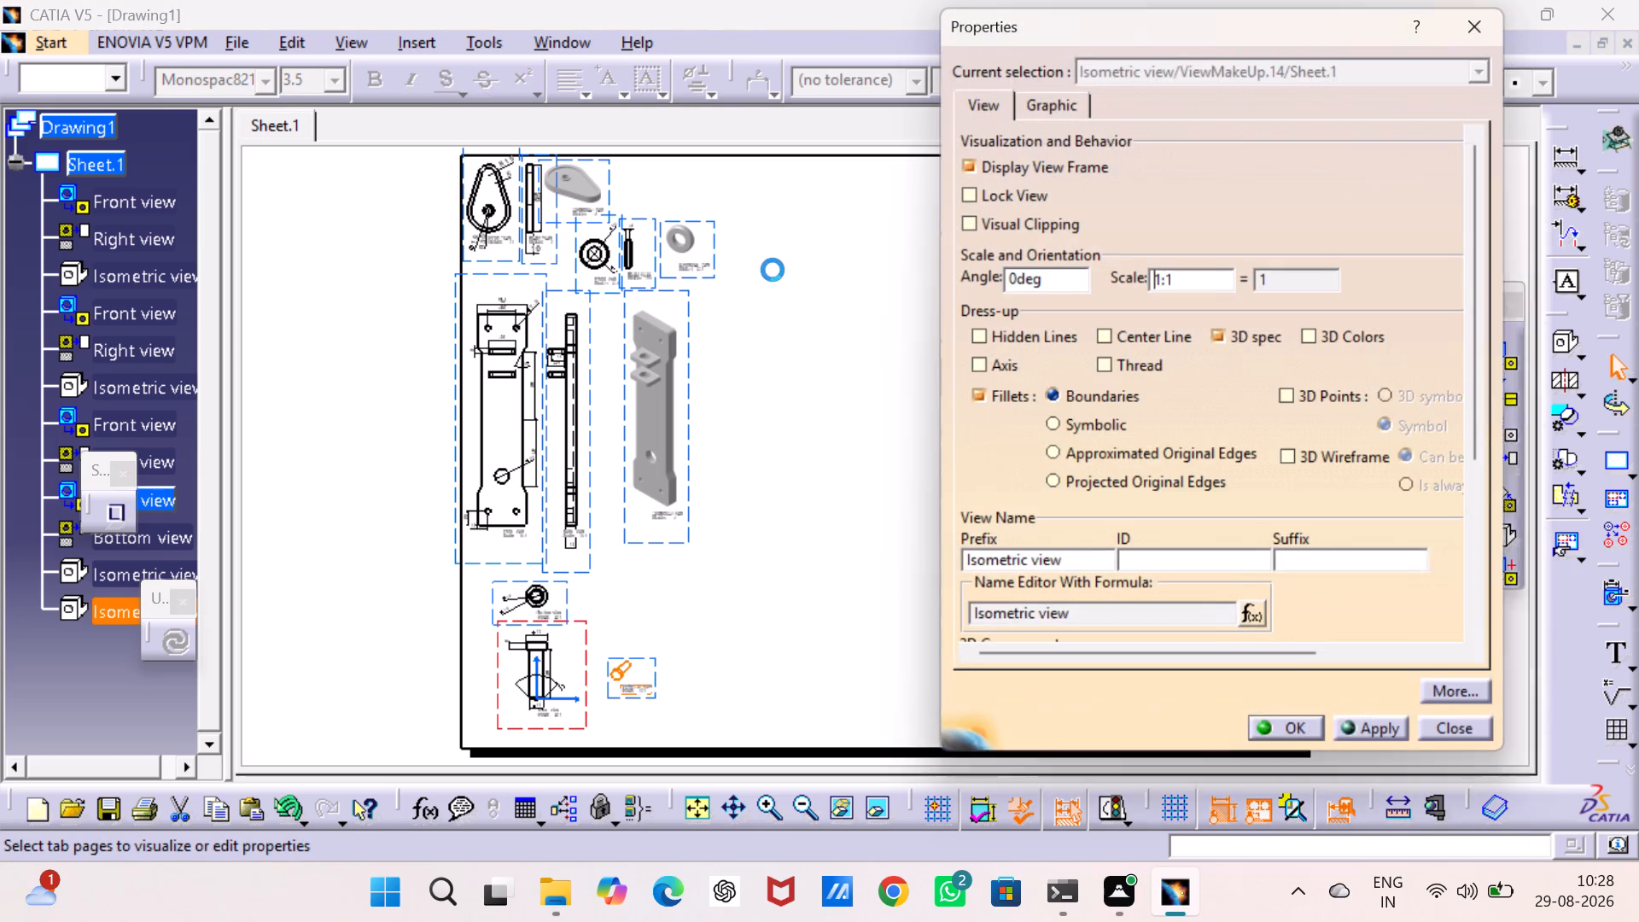
key(Right)
key(backslash)
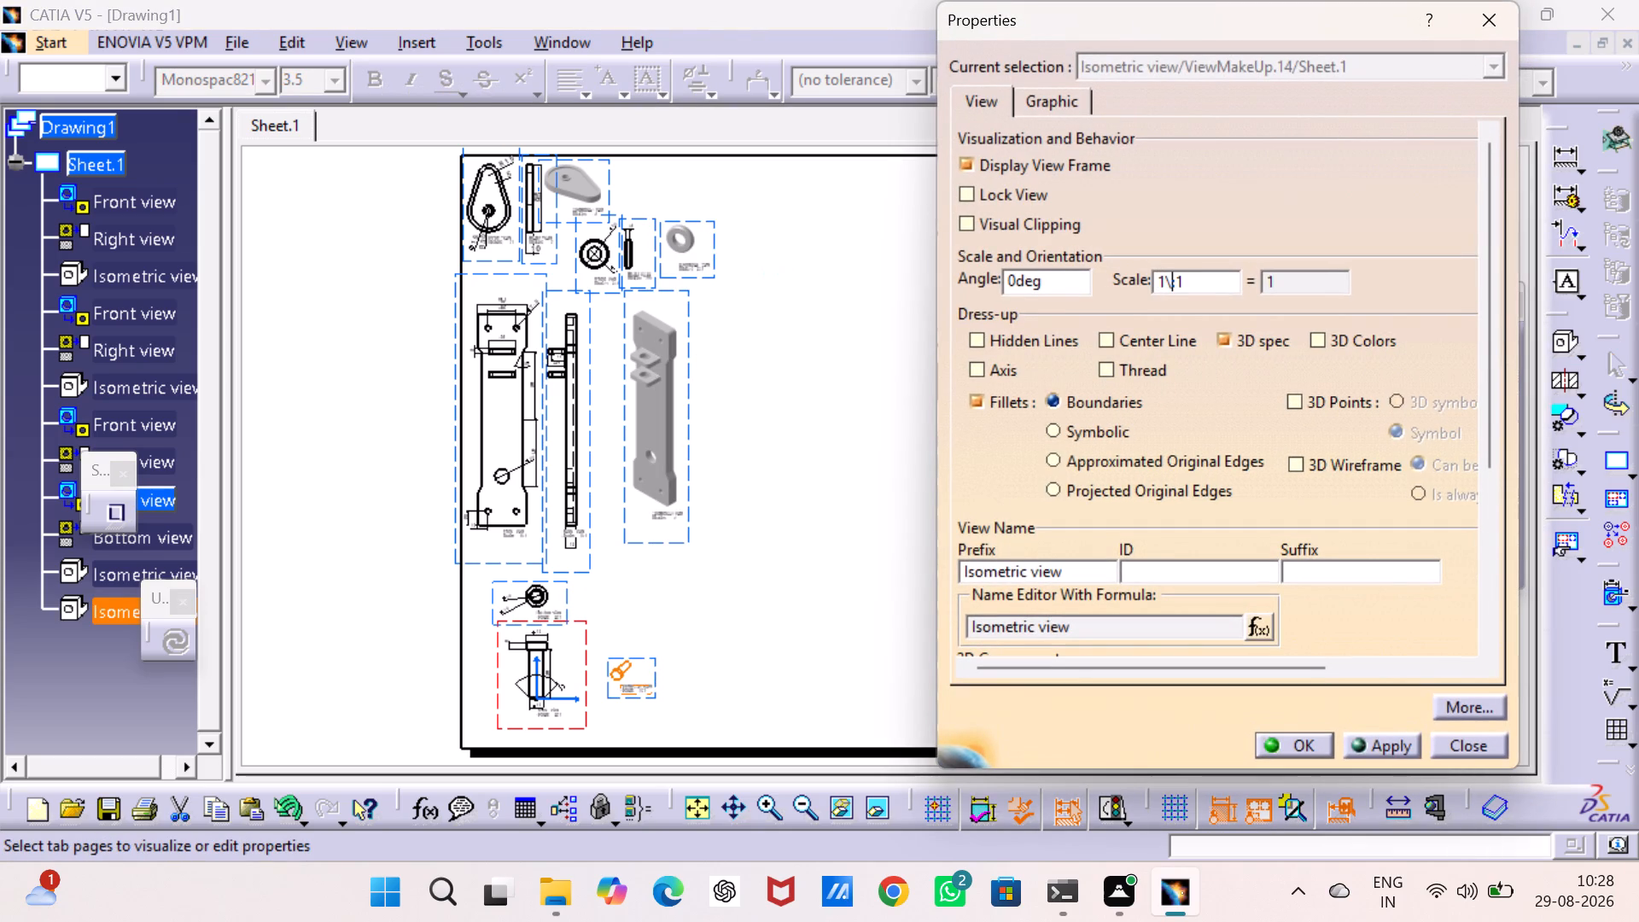
key(BackSpace)
key(BackSpace)
key(2)
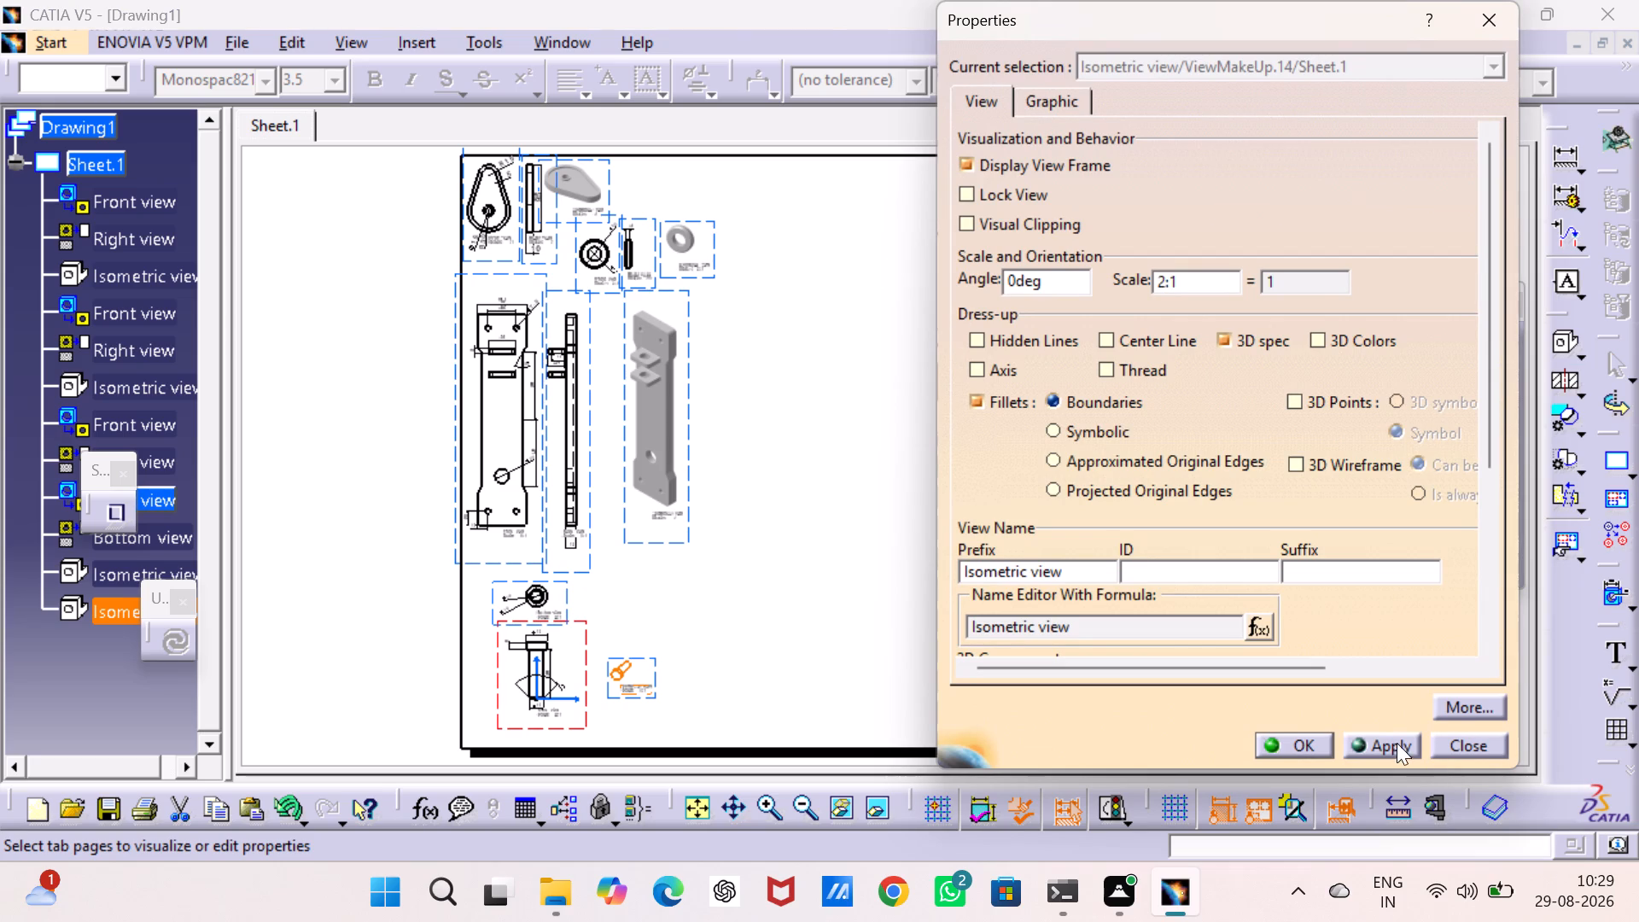
click(1395, 739)
Set the bolt's isometric view generation mode to Raster with the Shading option and accept the properties.
scroll(1379, 542, down, 3)
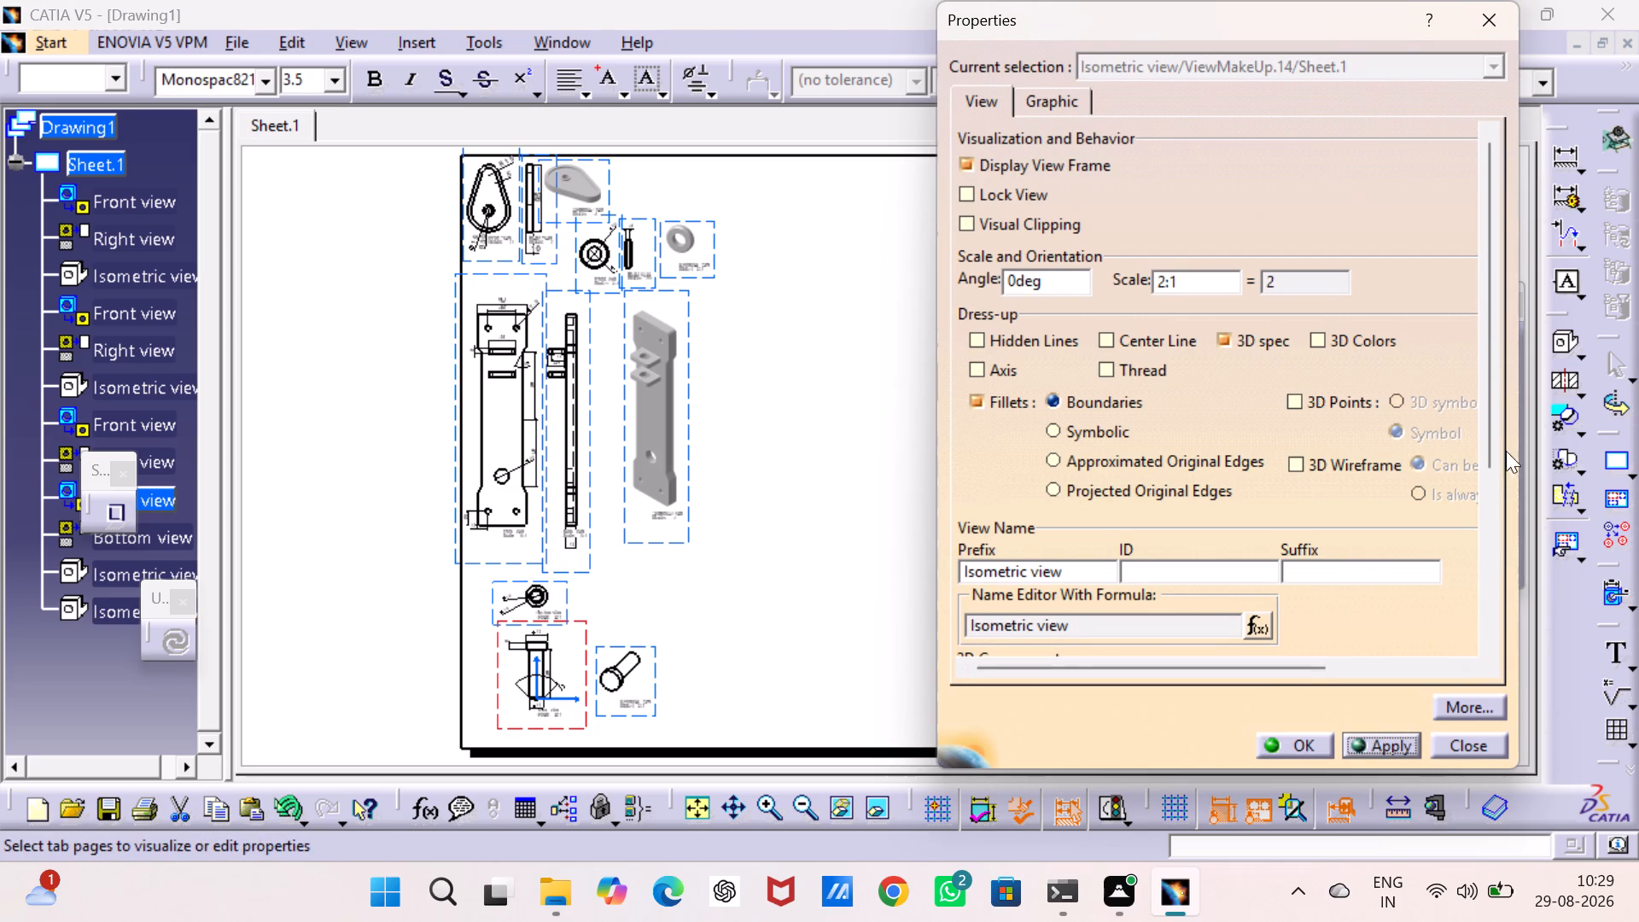
drag(1496, 431, 1460, 639)
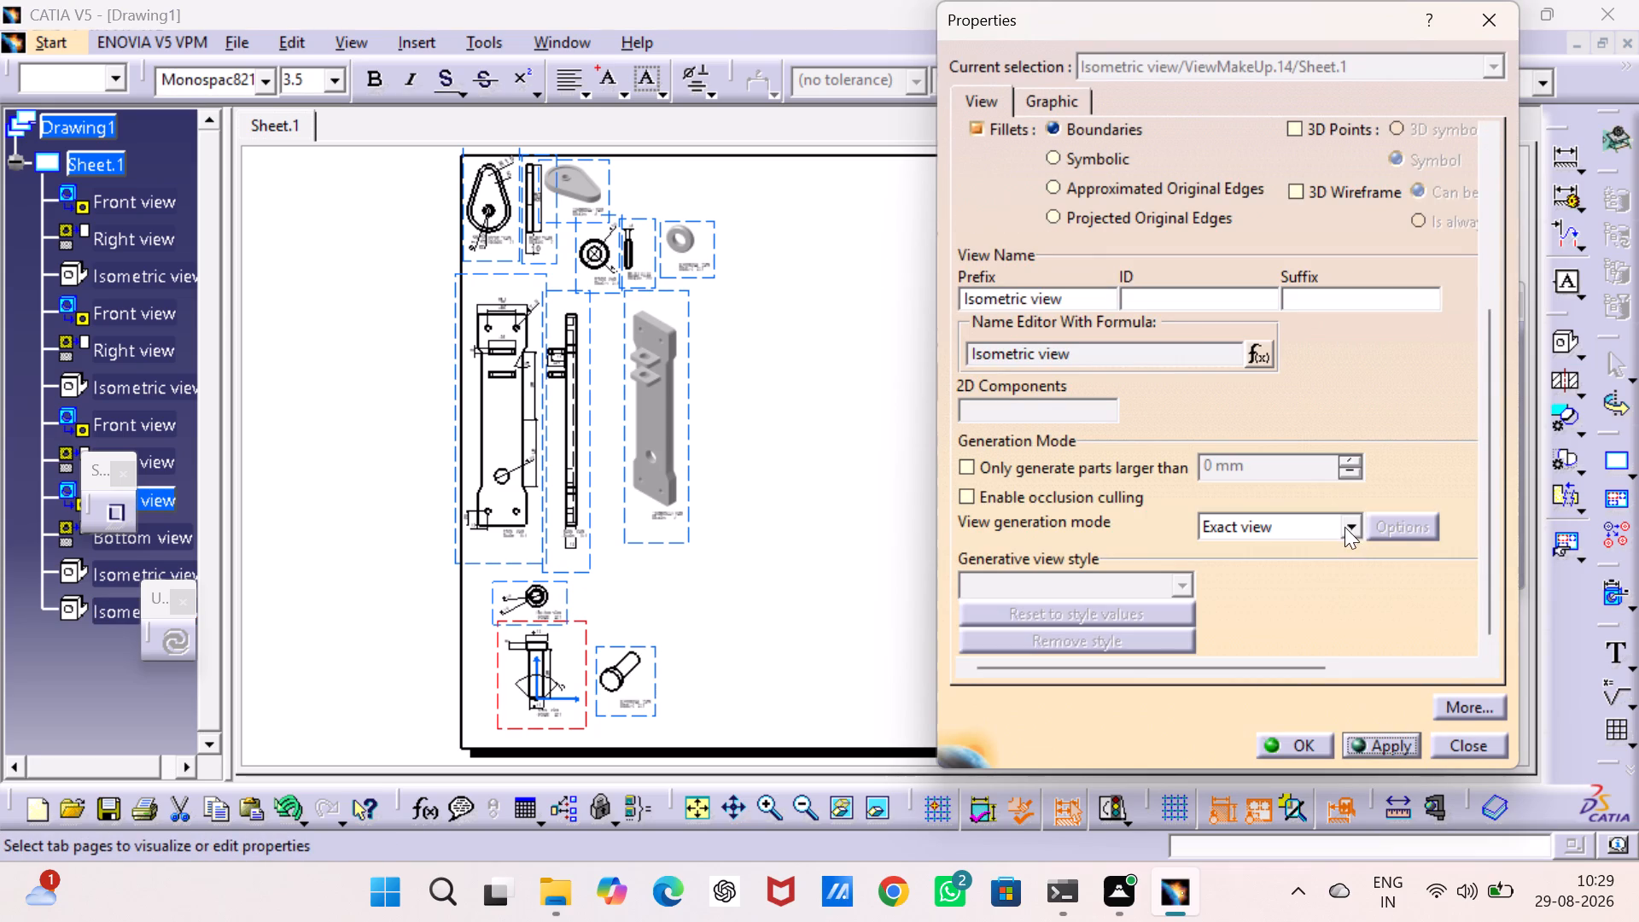
click(1351, 517)
click(1297, 601)
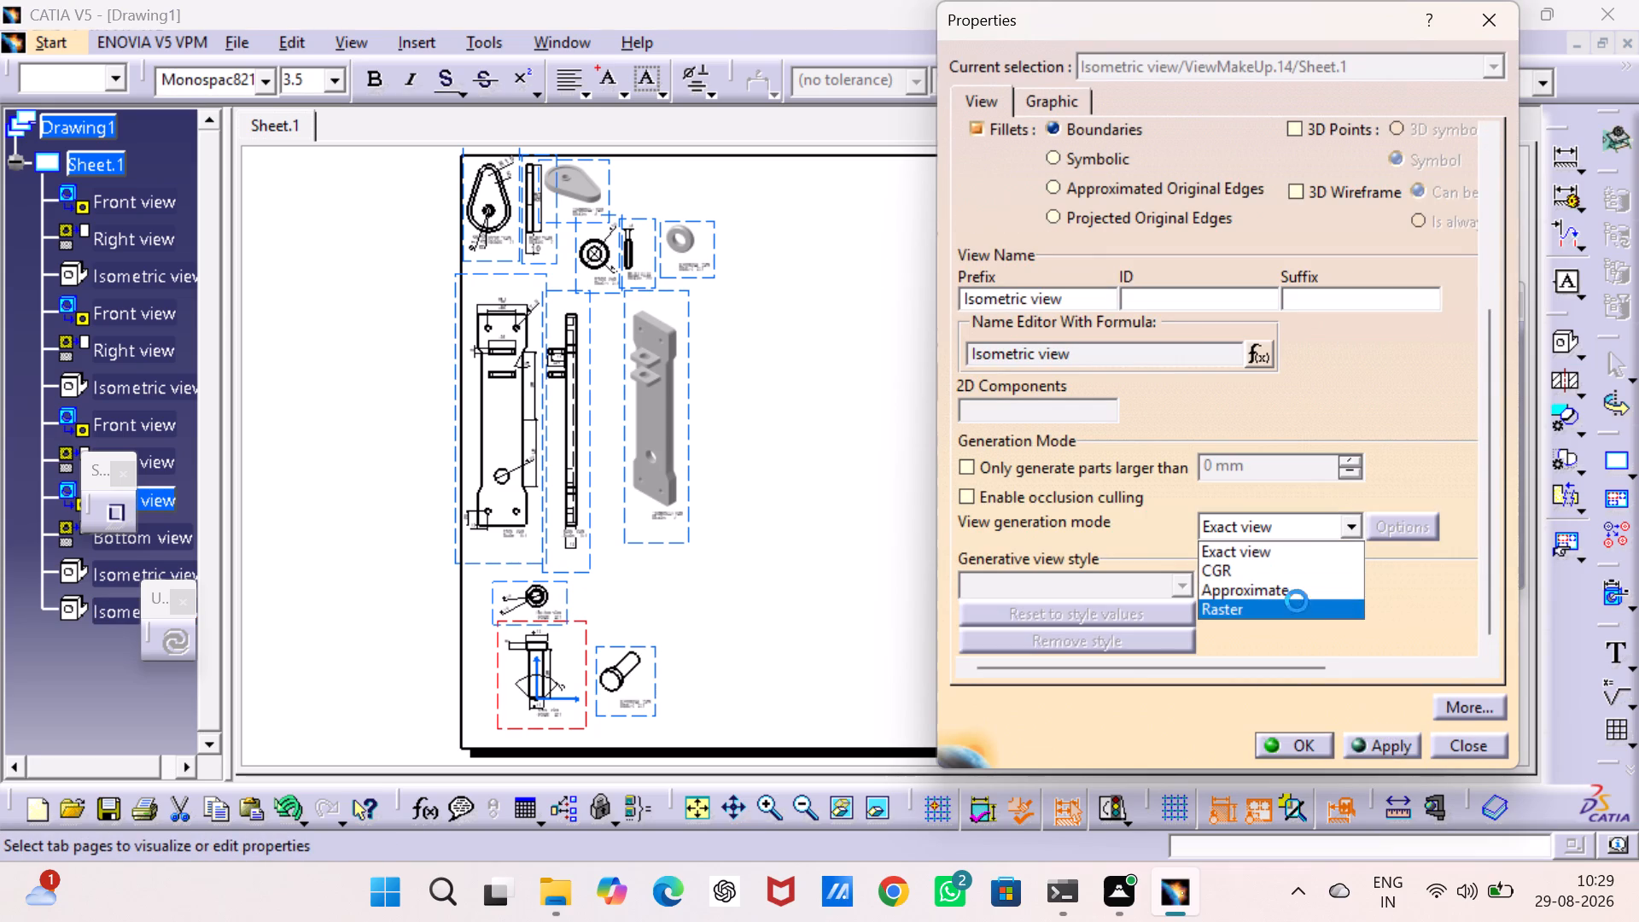
click(1391, 516)
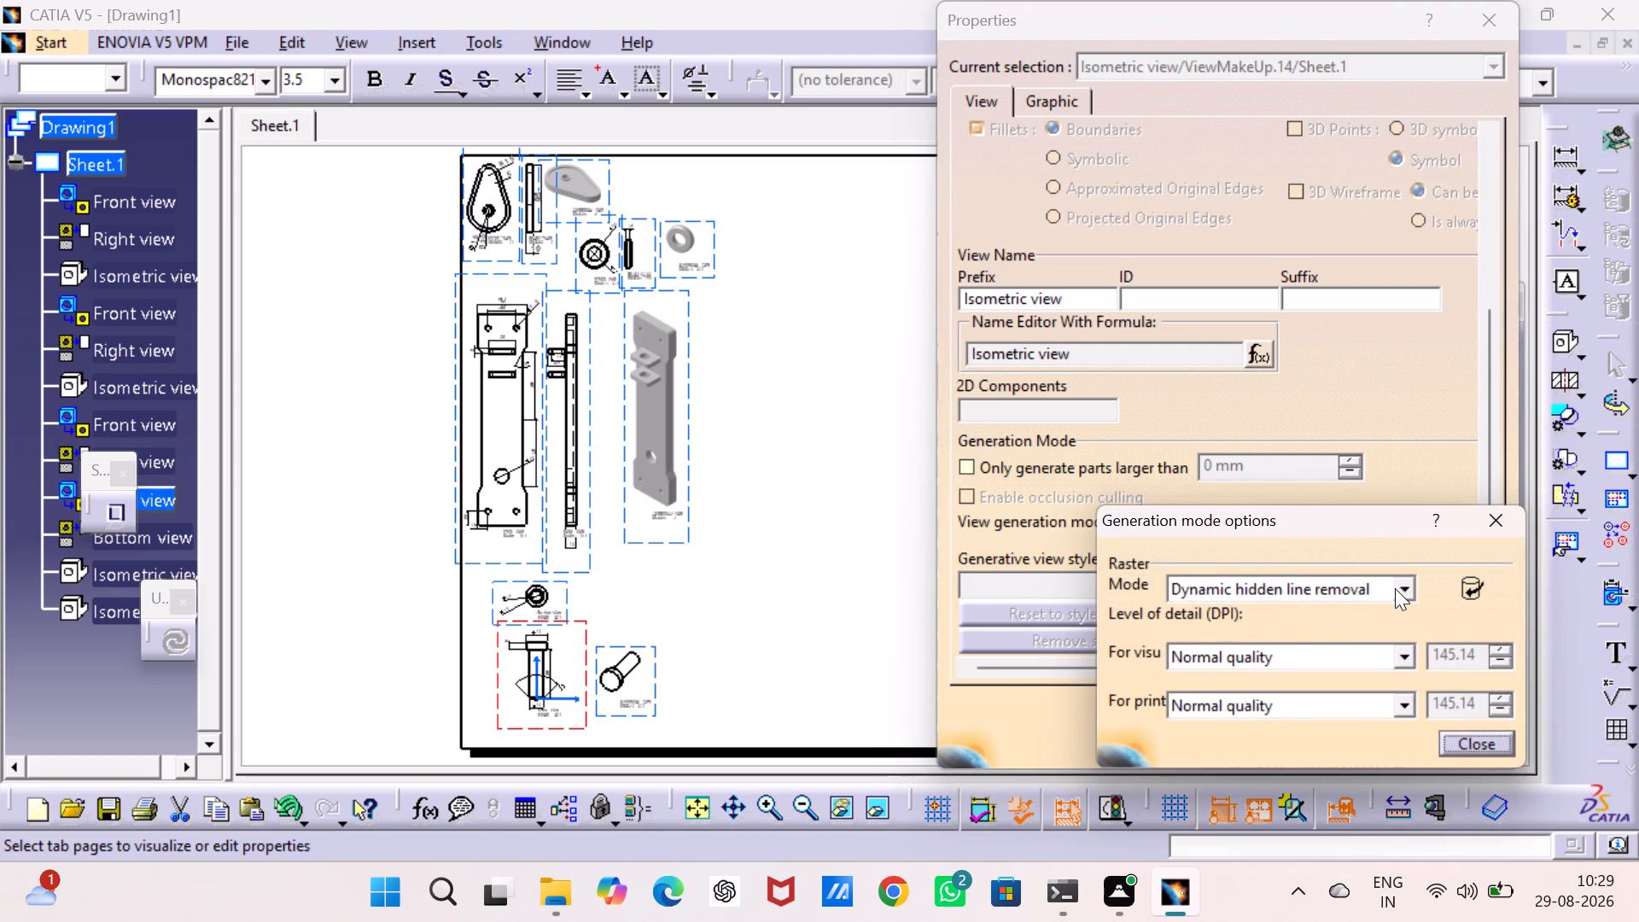
click(1402, 587)
click(1334, 636)
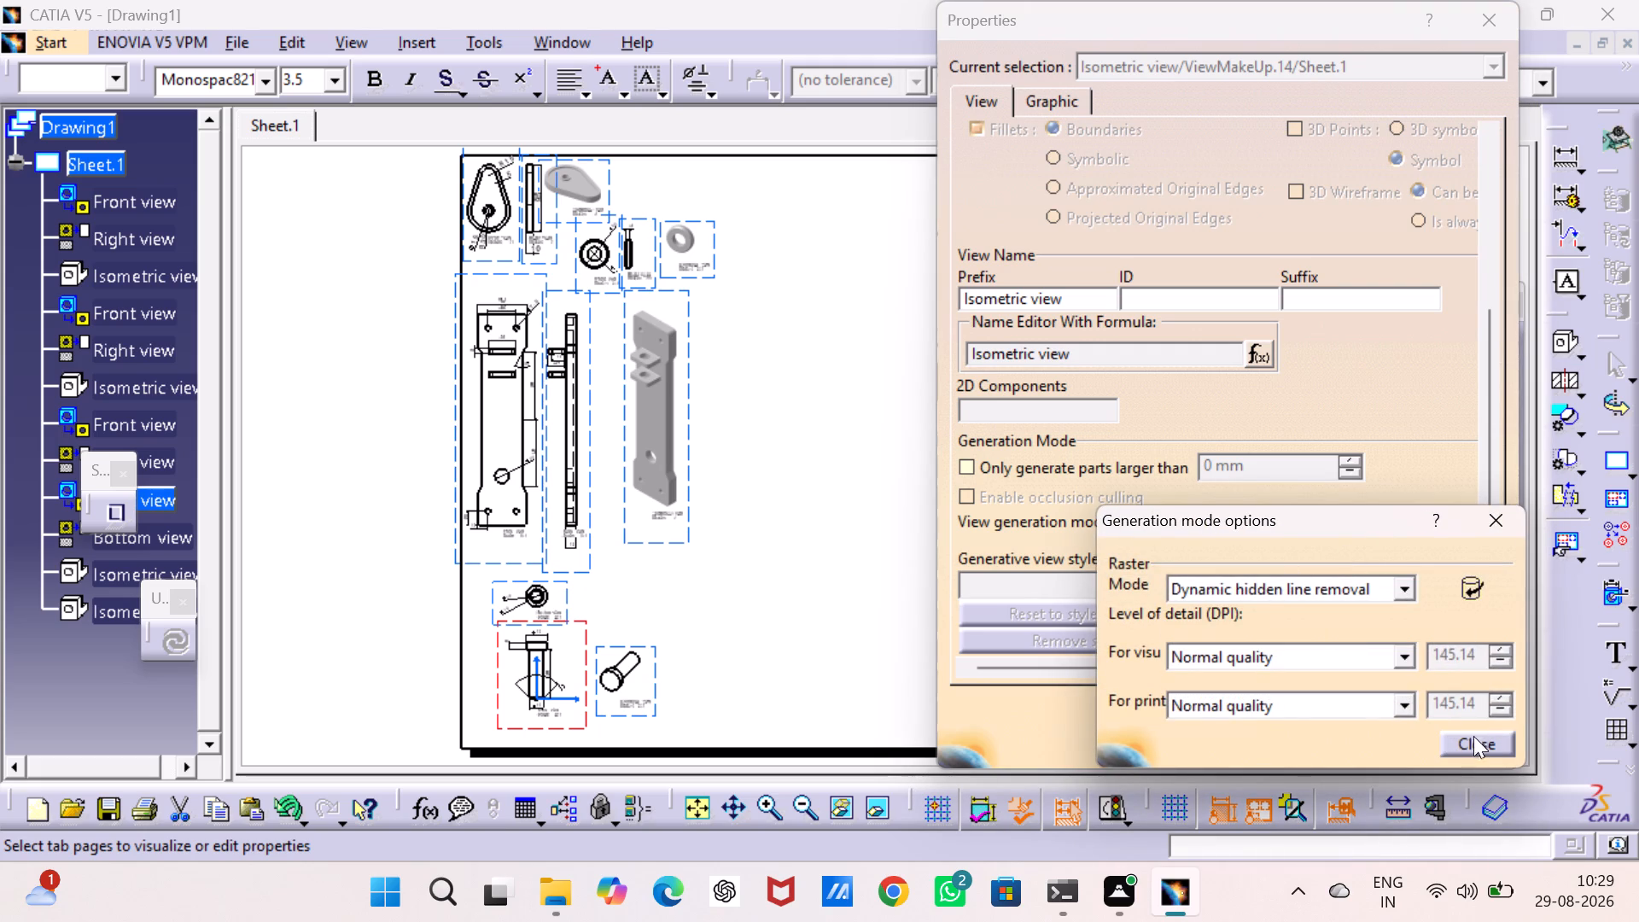
click(1473, 740)
click(1321, 748)
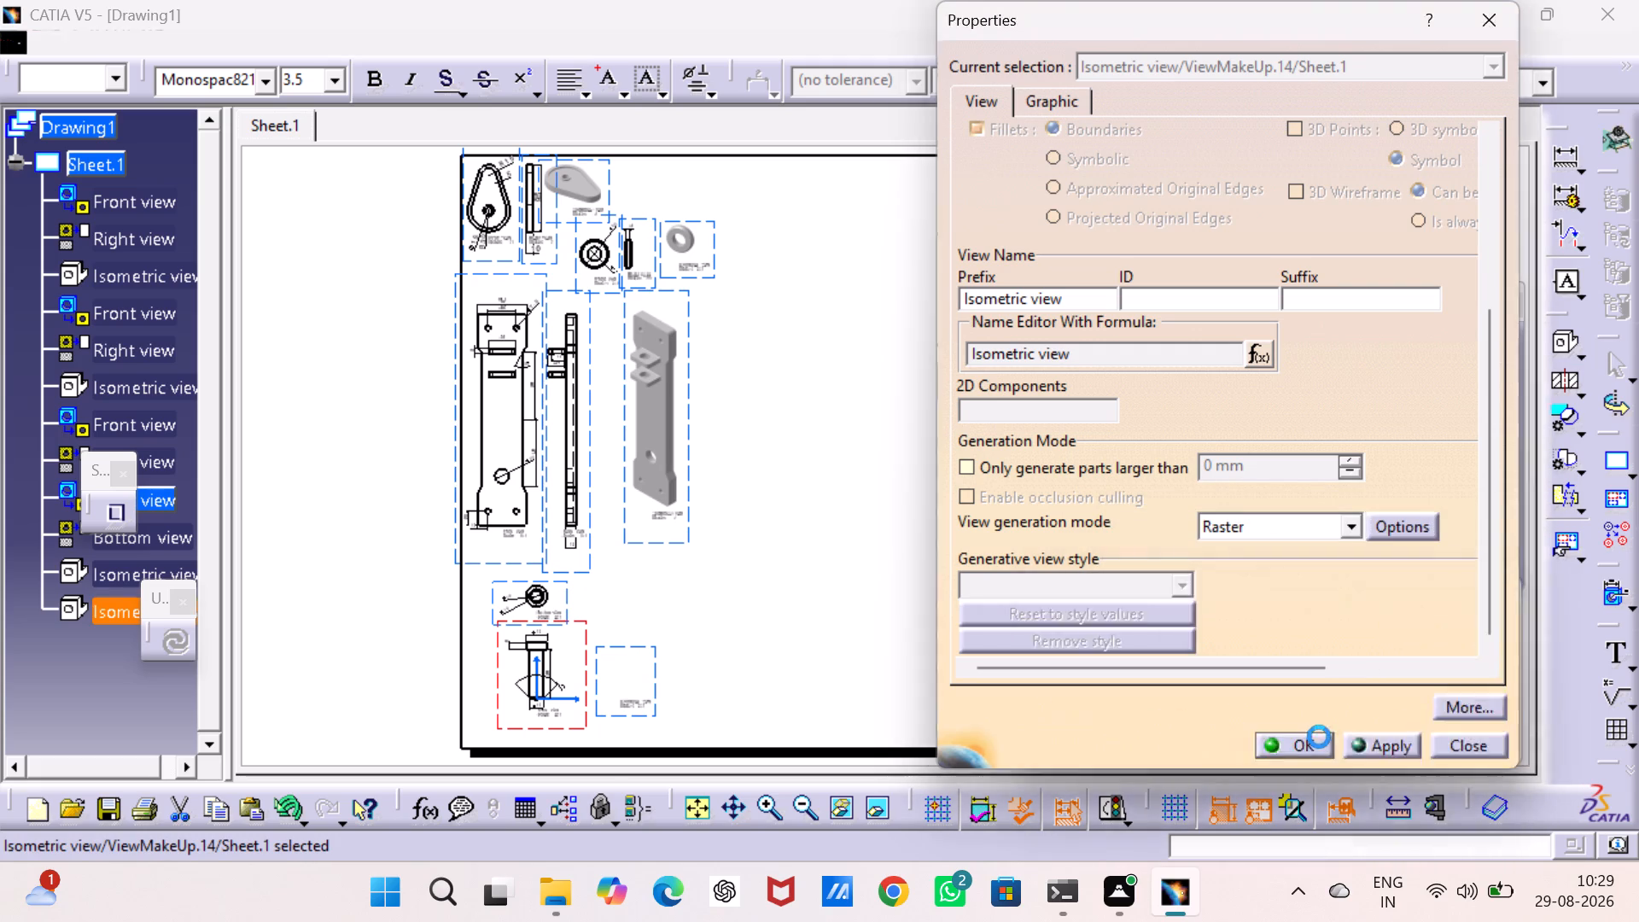
click(1037, 554)
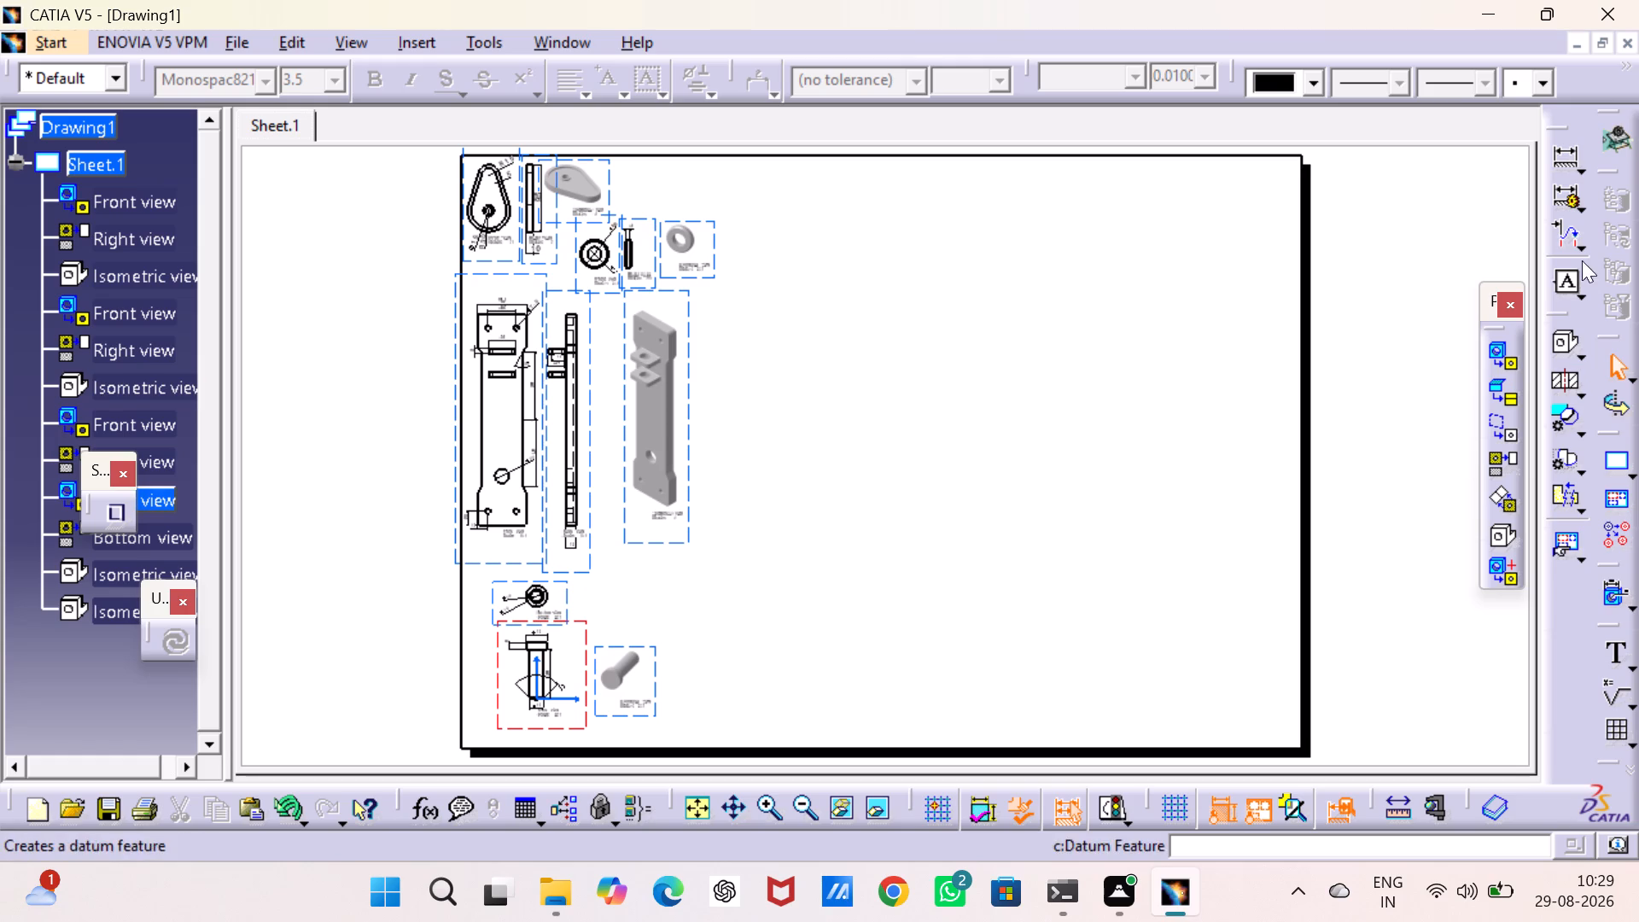
Create a front view of follower.CATPart from its yz plane and generate it on the drawing sheet.
click(1498, 532)
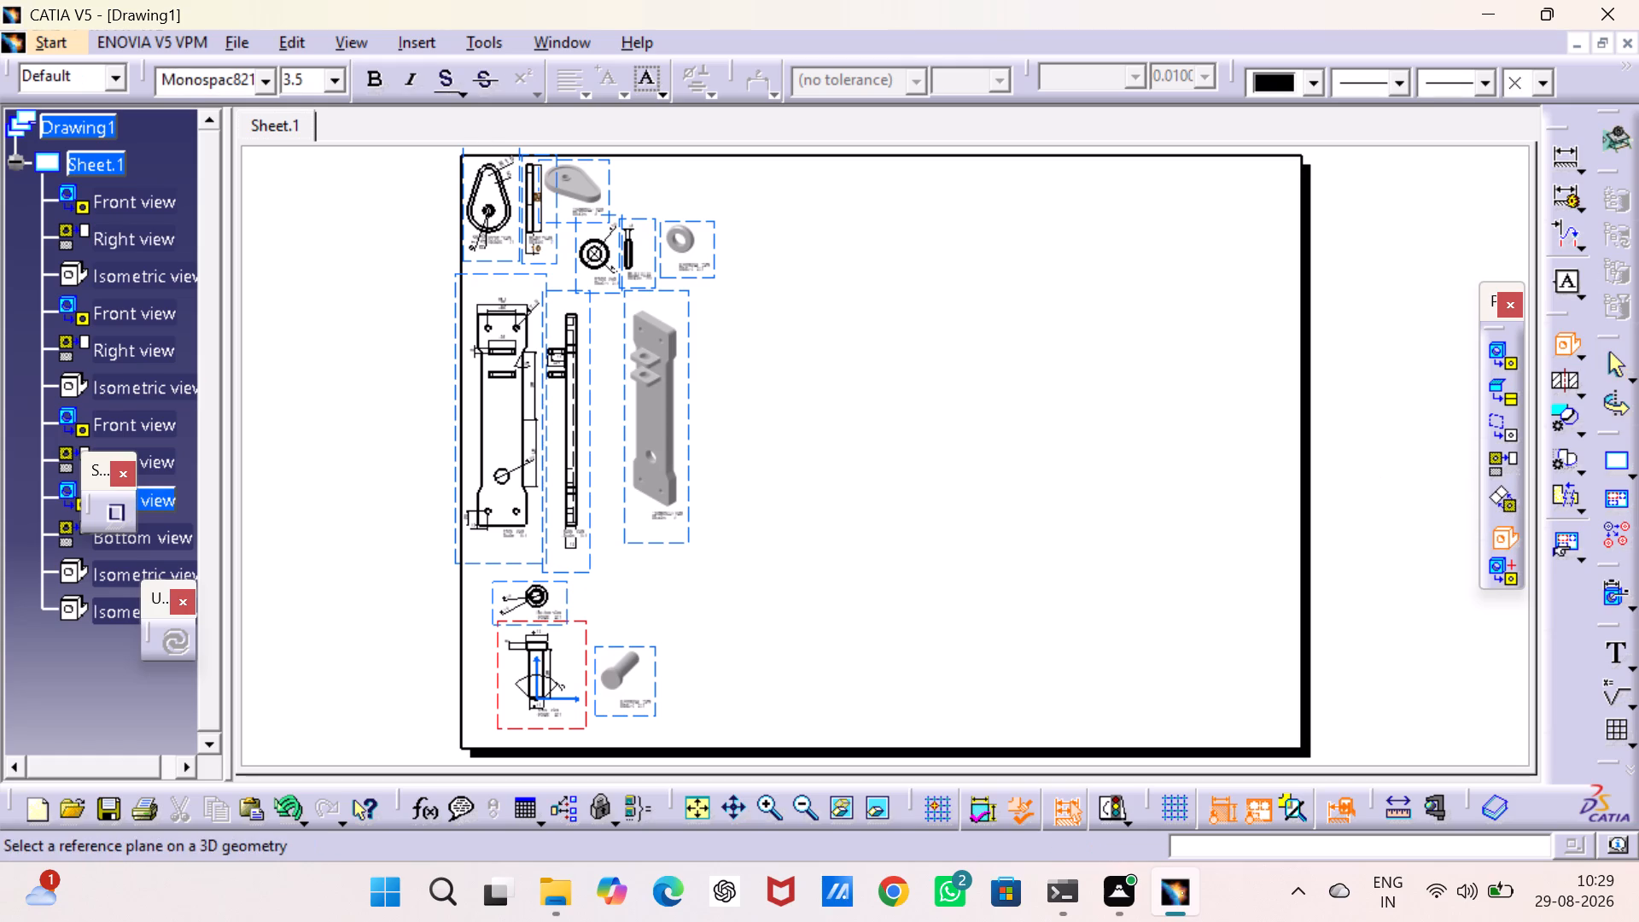
click(1495, 359)
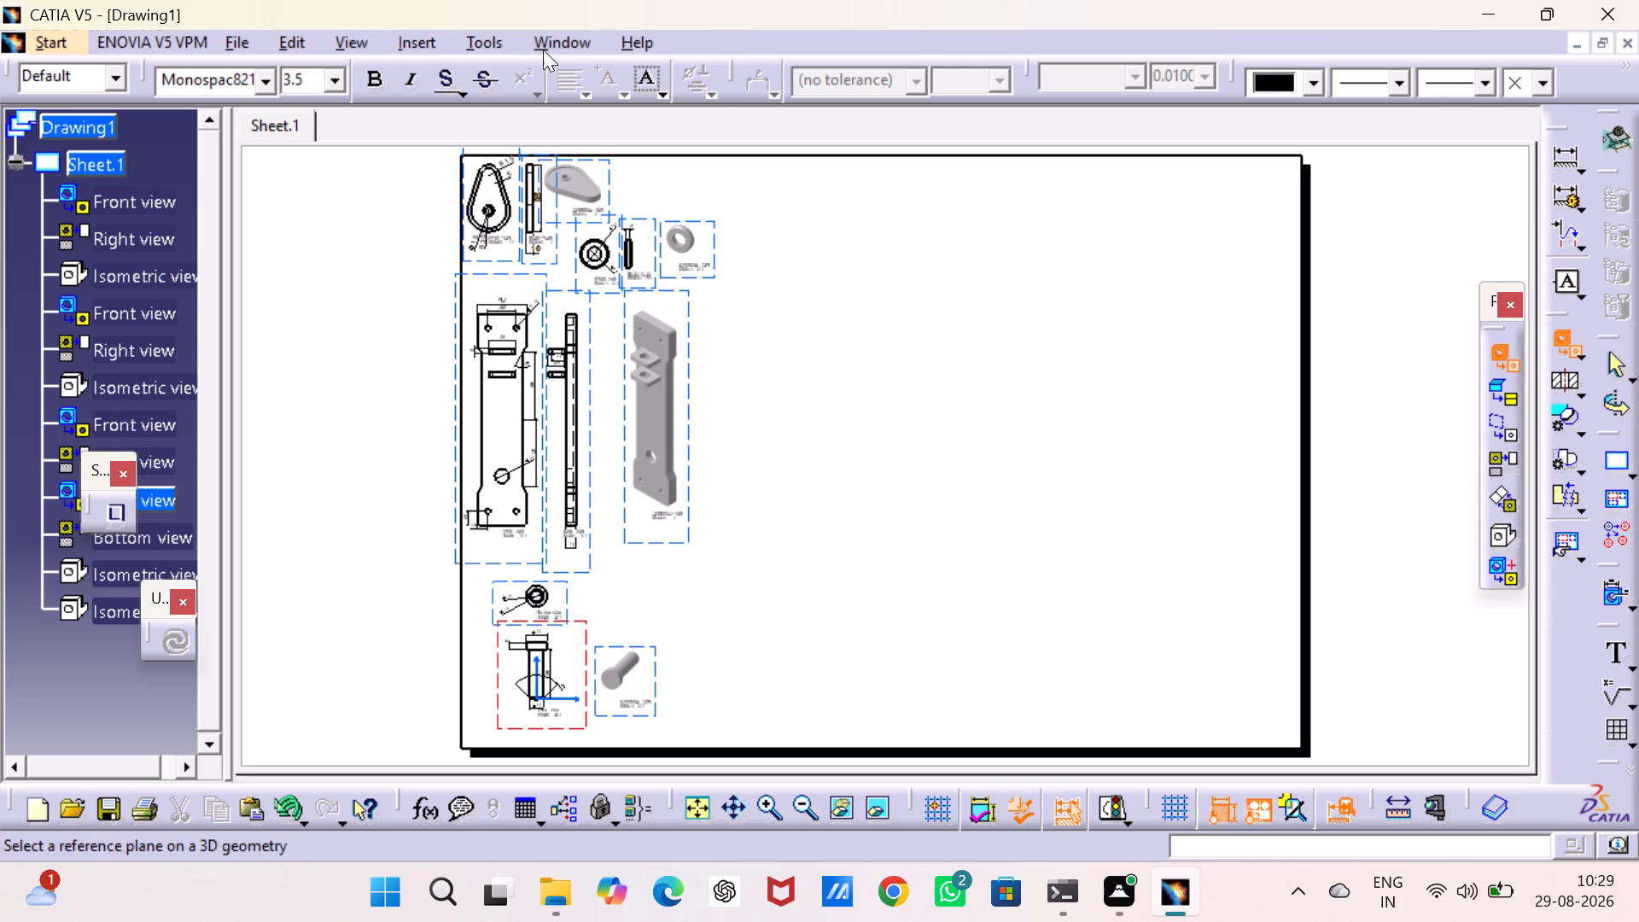
click(546, 36)
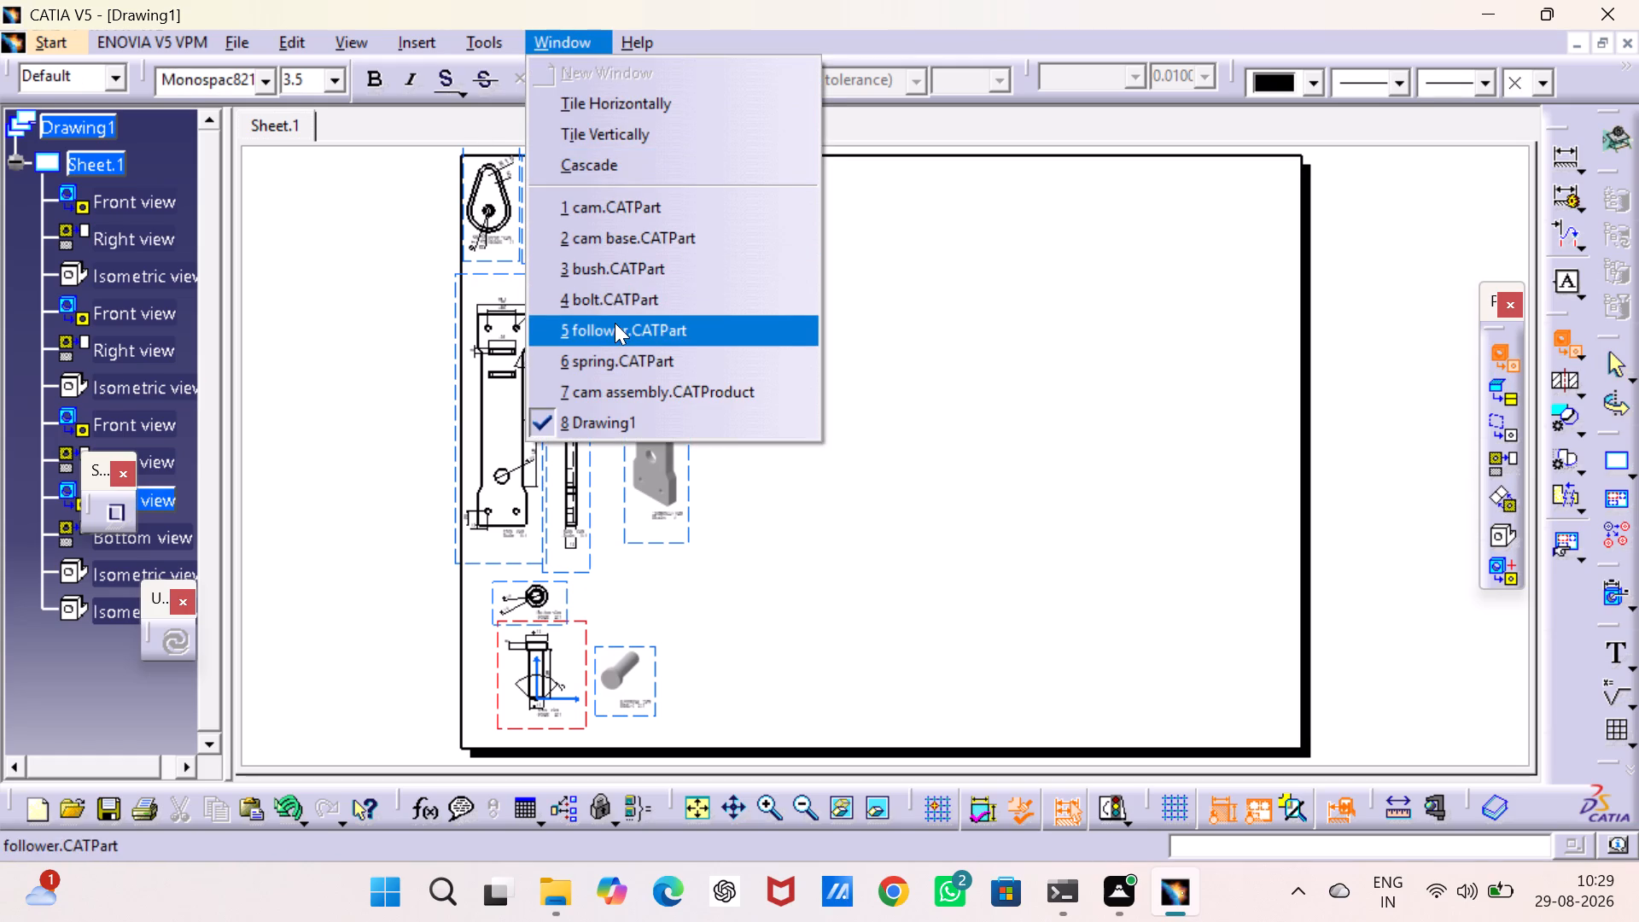
click(615, 326)
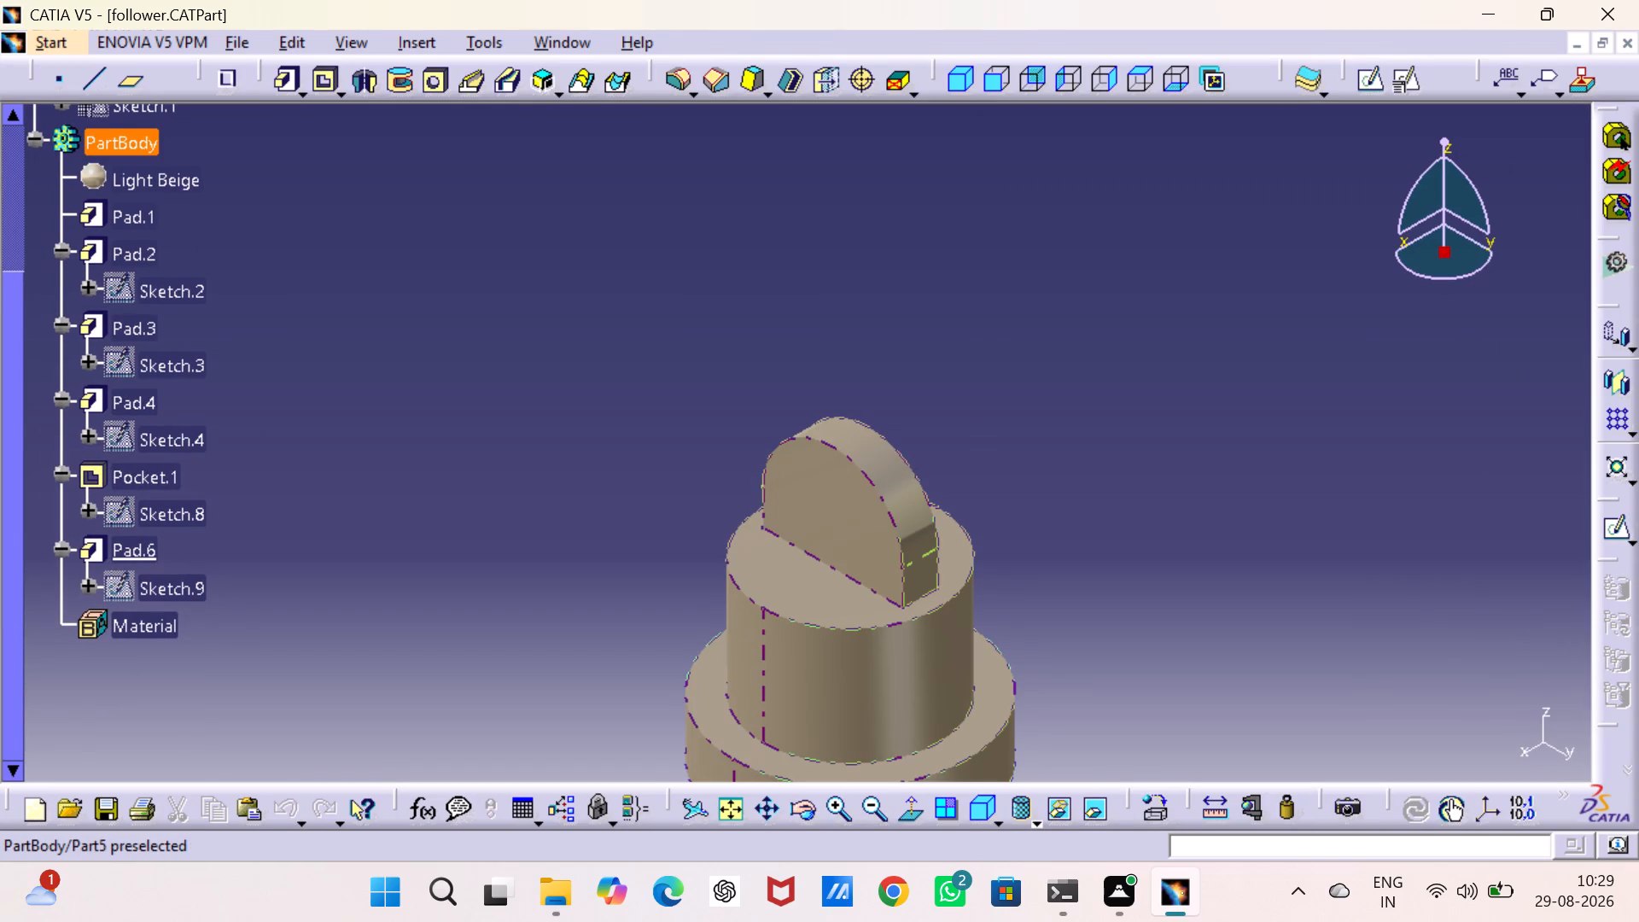
scroll(161, 189, up, 3)
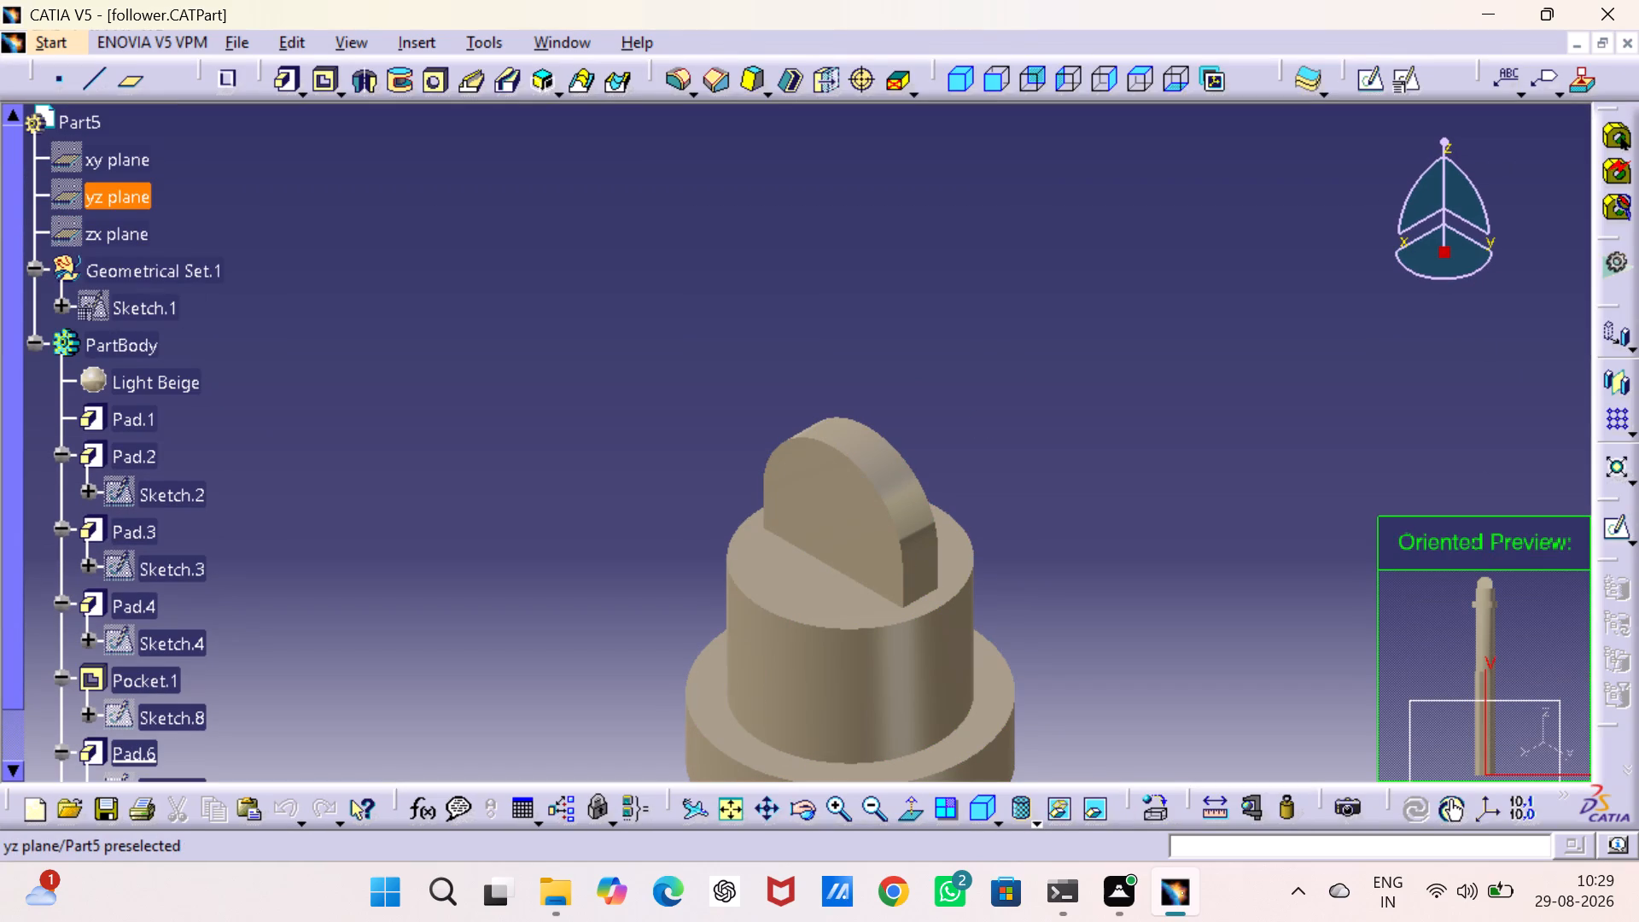
click(134, 190)
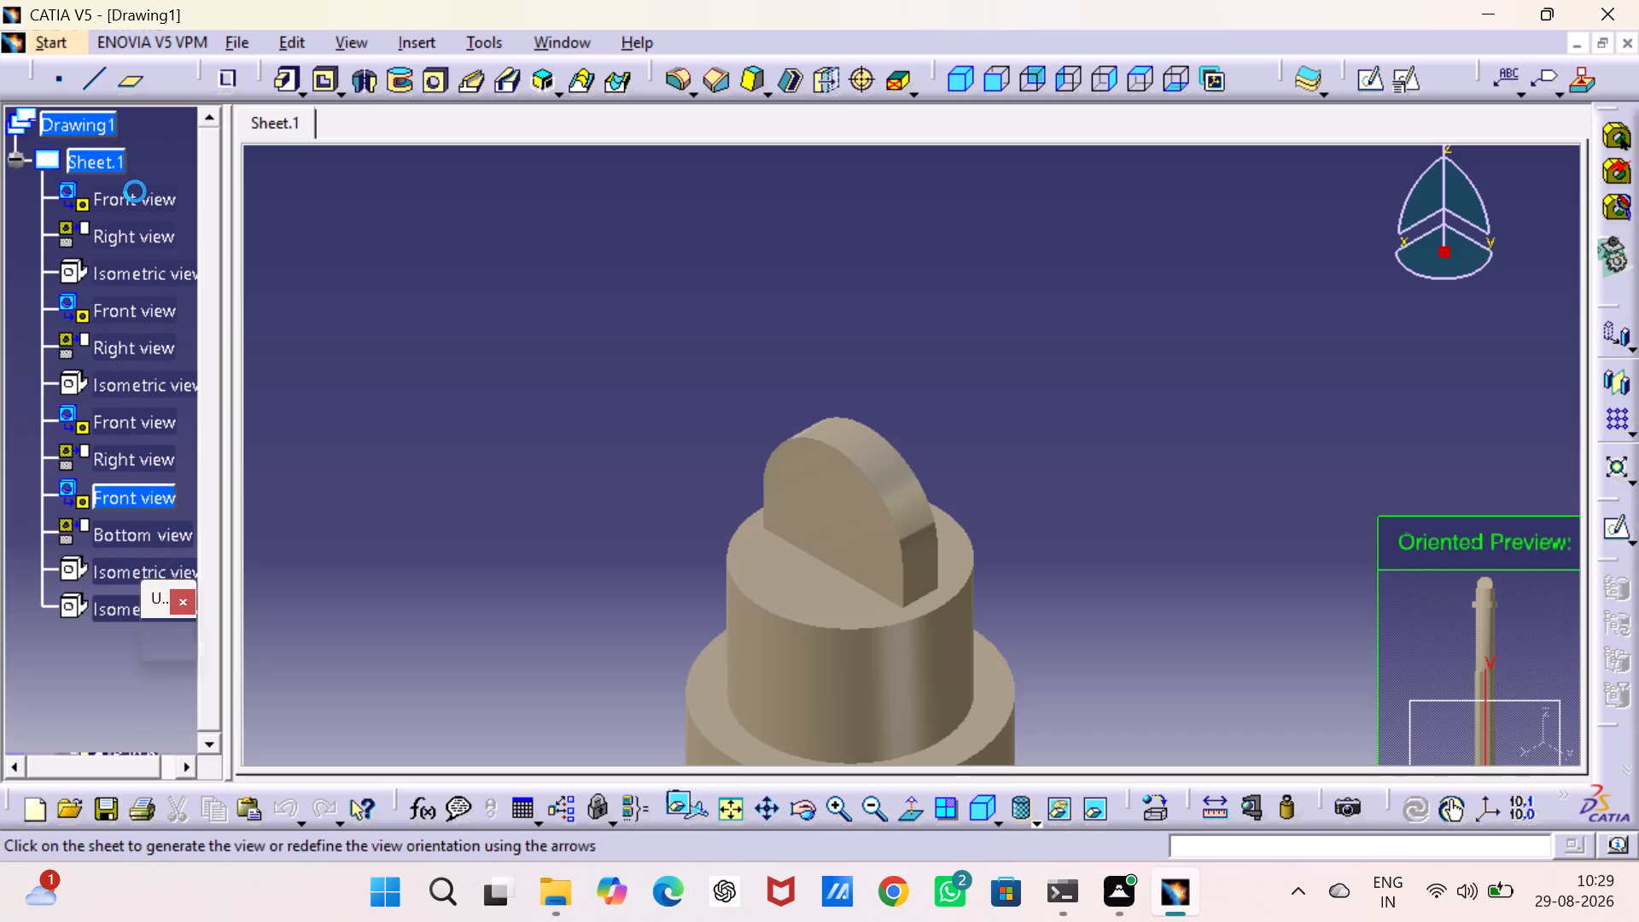
click(1051, 358)
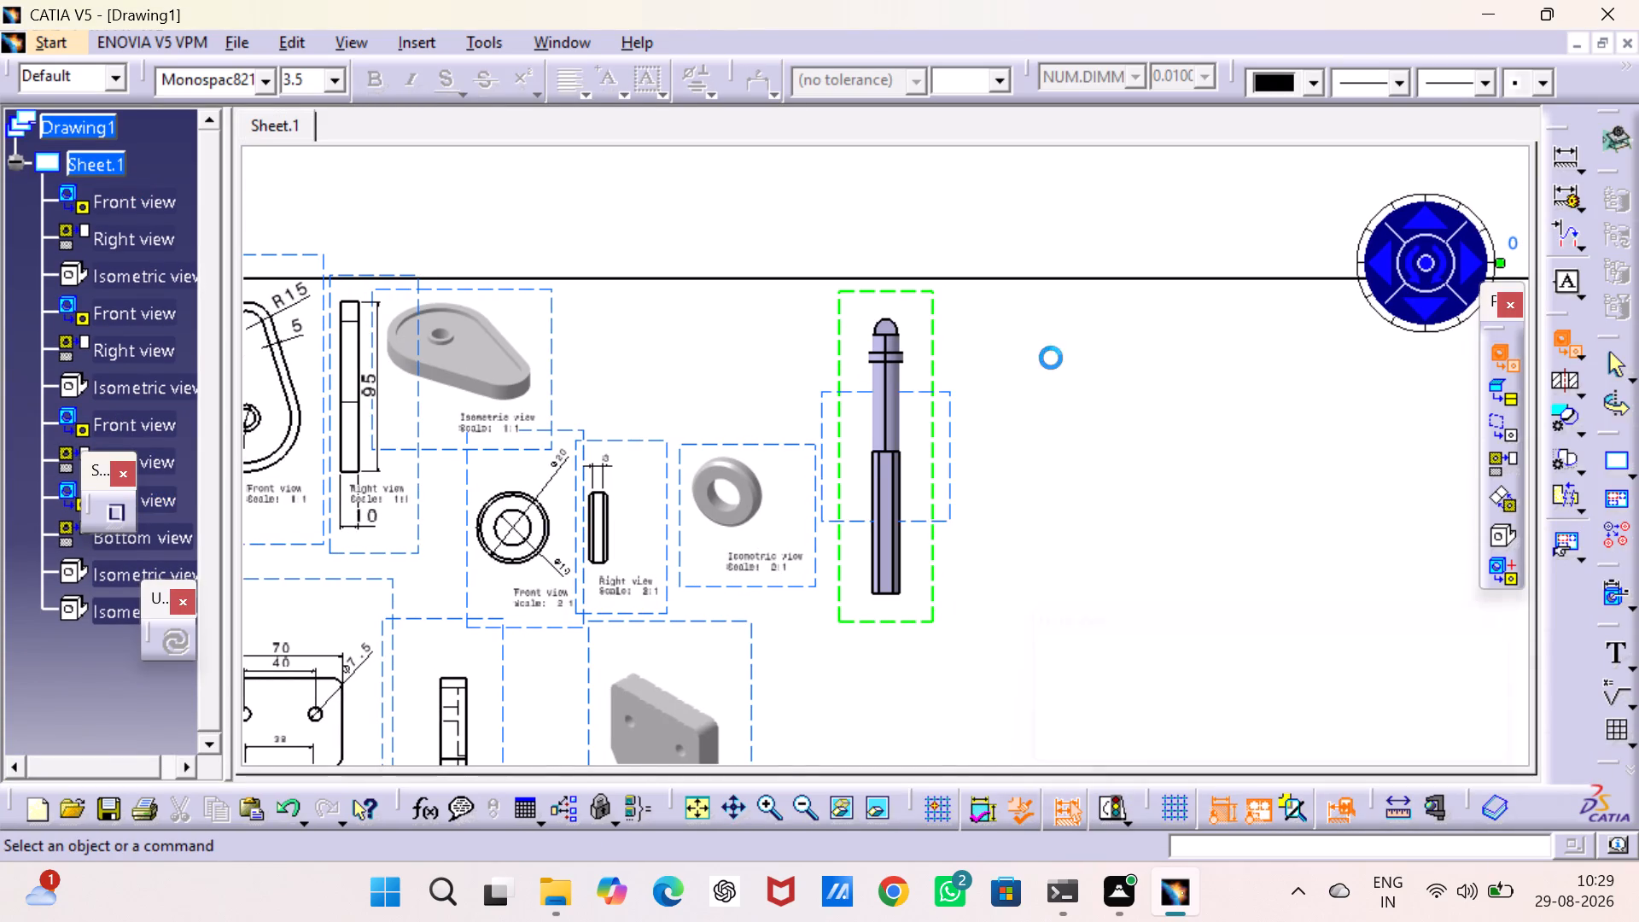
Set the scale of the follower's front view to 2:1 in its properties and accept it.
right_click(957, 435)
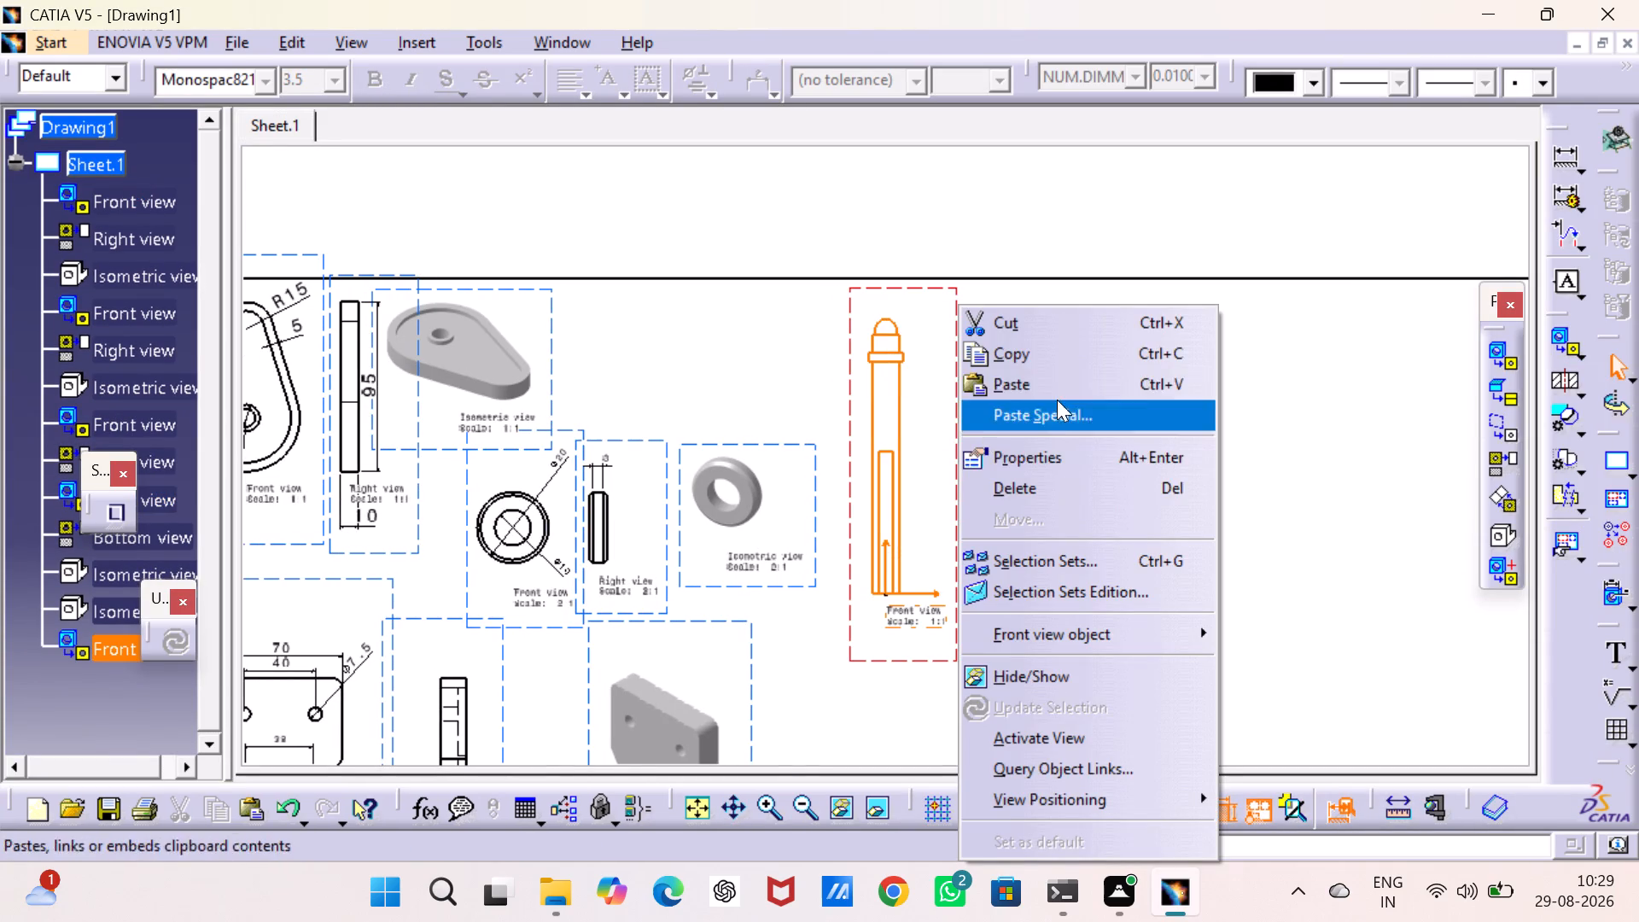
click(1105, 461)
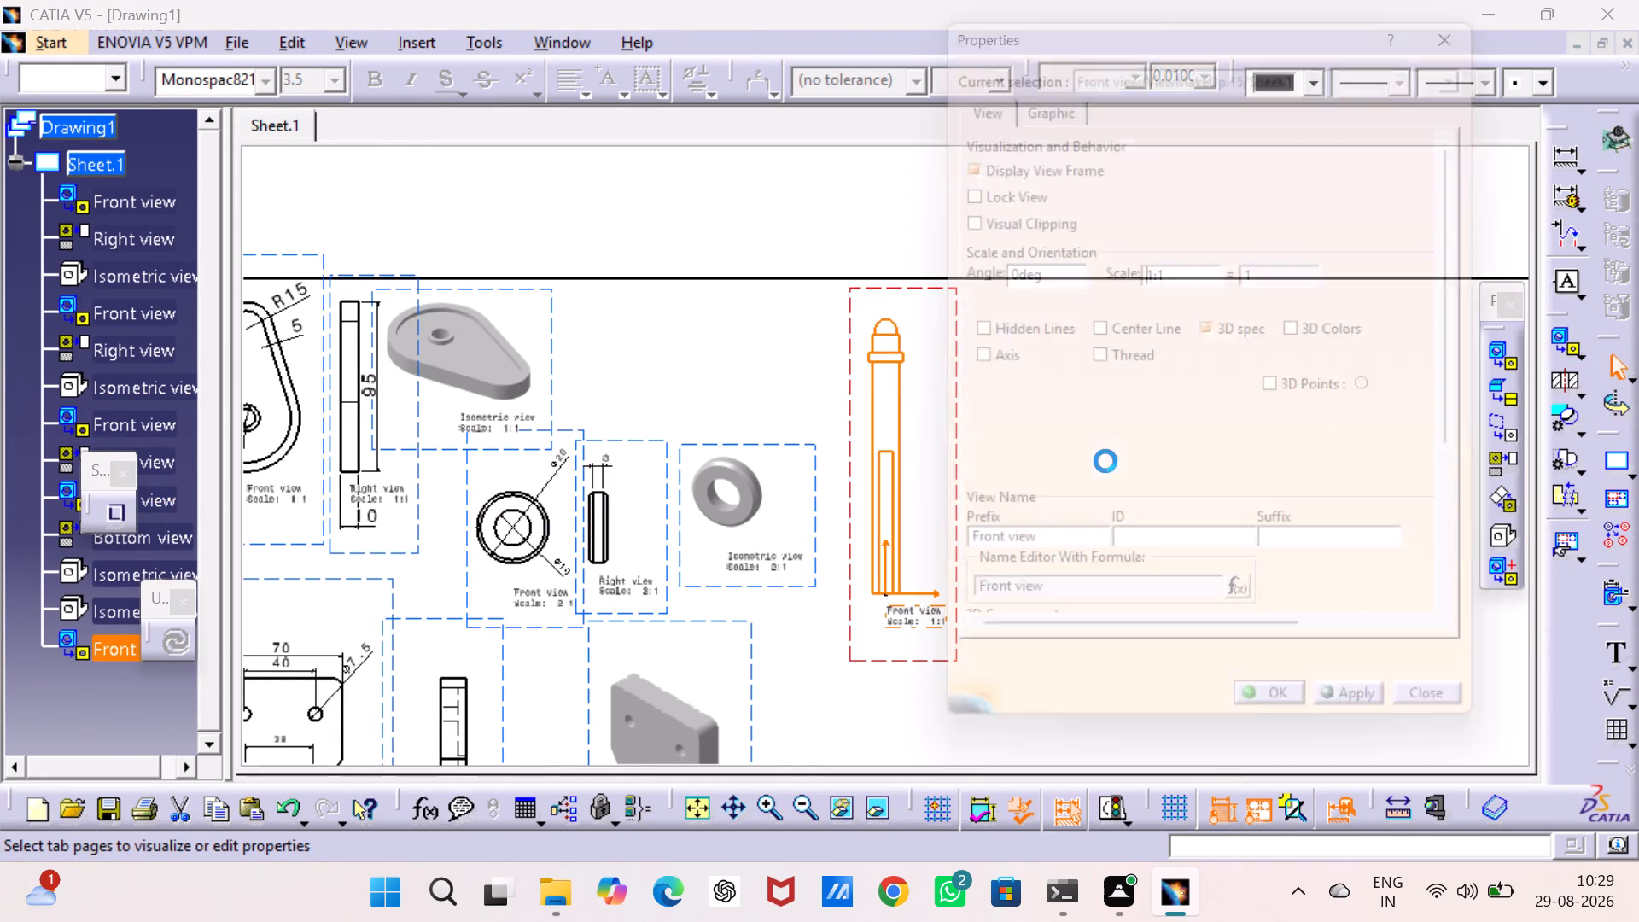
key(Right)
key(BackSpace)
key(2)
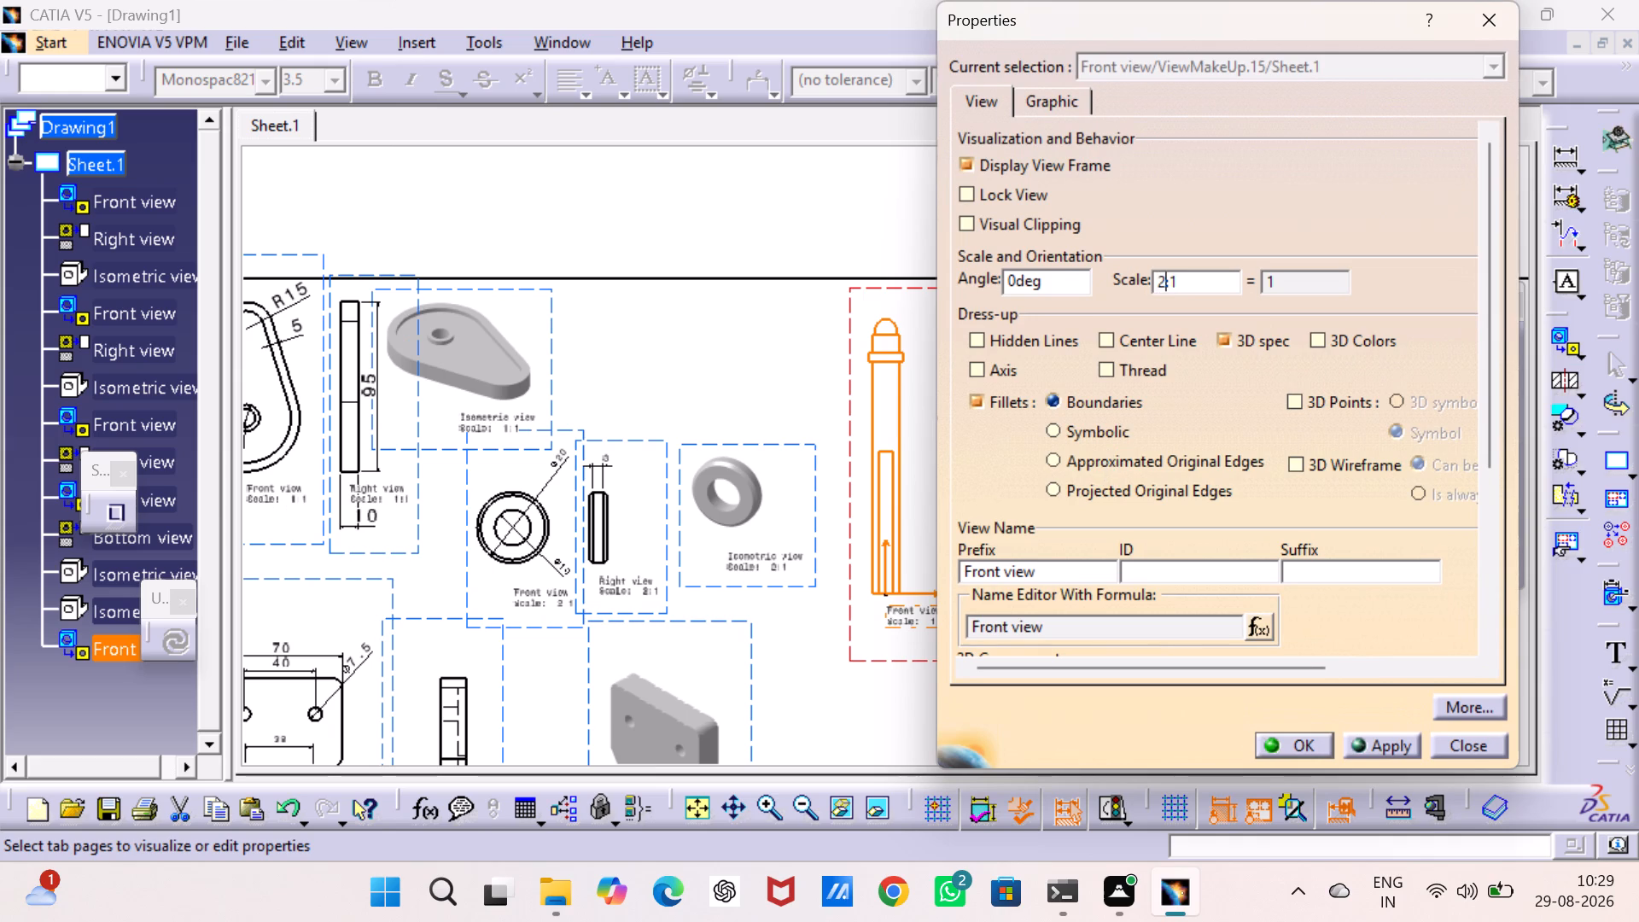
click(1321, 740)
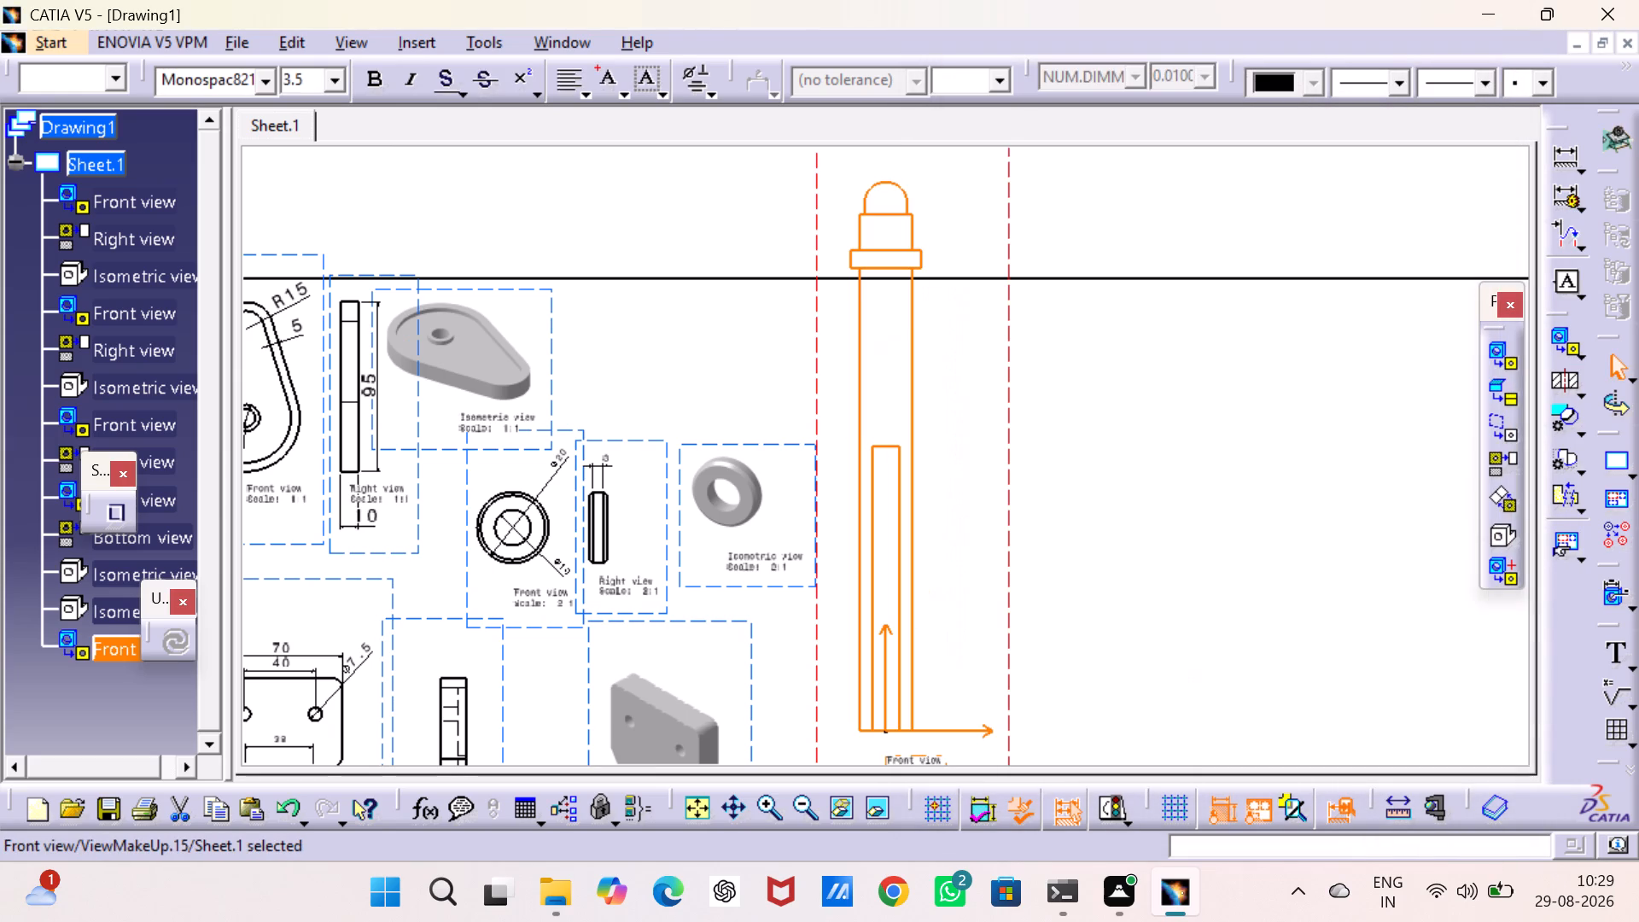
click(1199, 629)
Move the follower's front view down inside the sheet, just right of the bush's and cam base's isometric views.
middle_drag(1201, 587, 1117, 264)
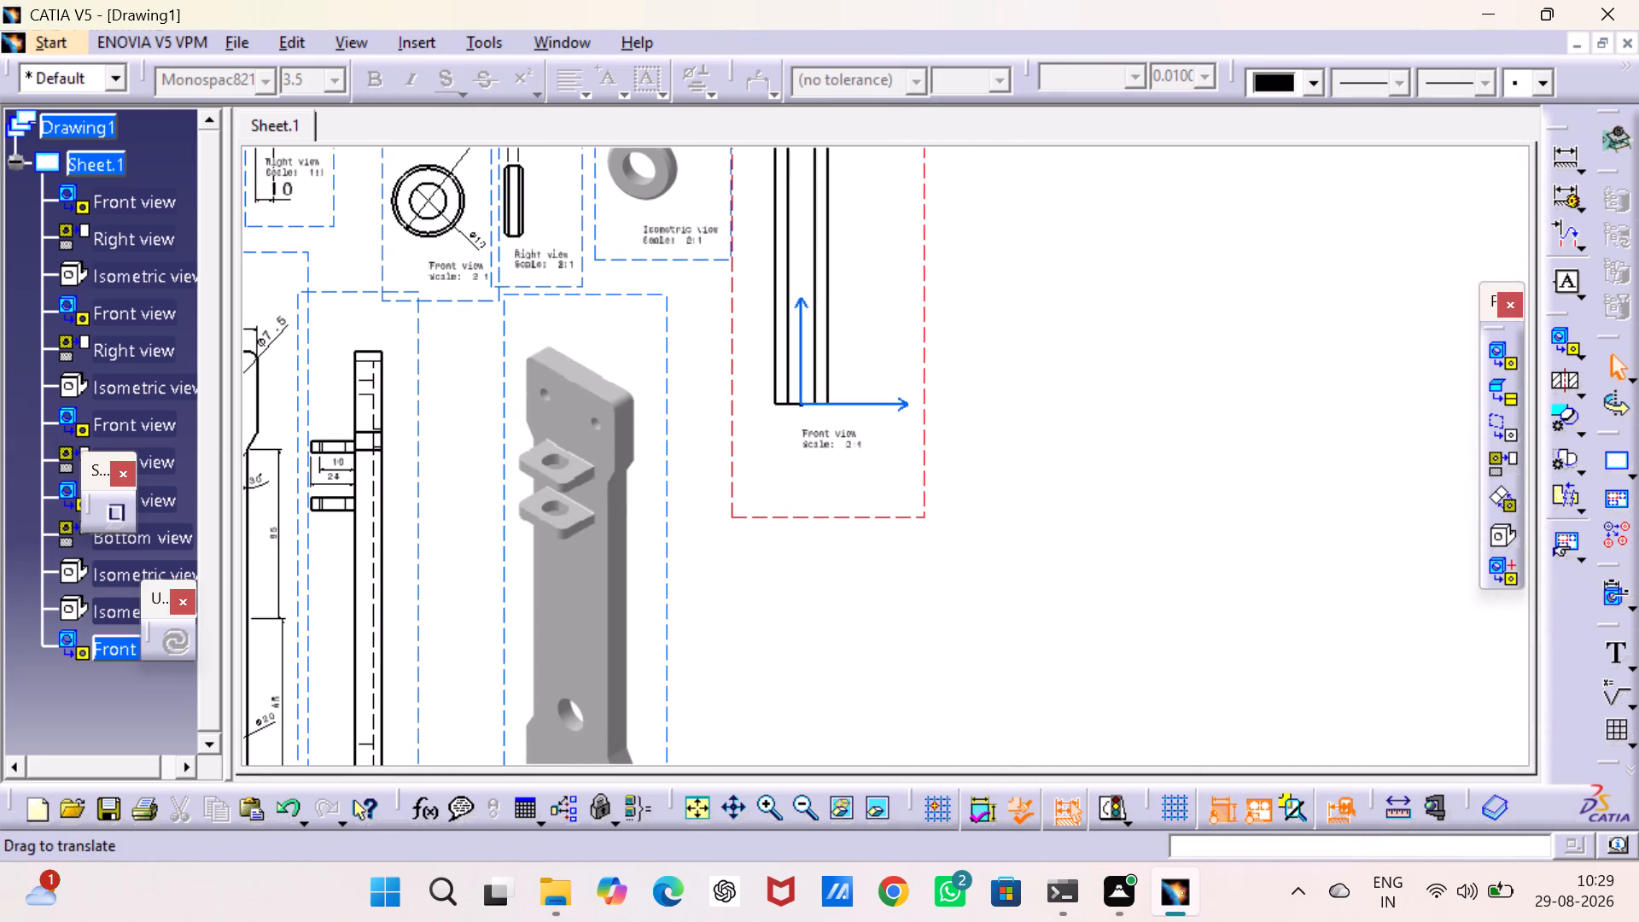
drag(926, 489, 899, 720)
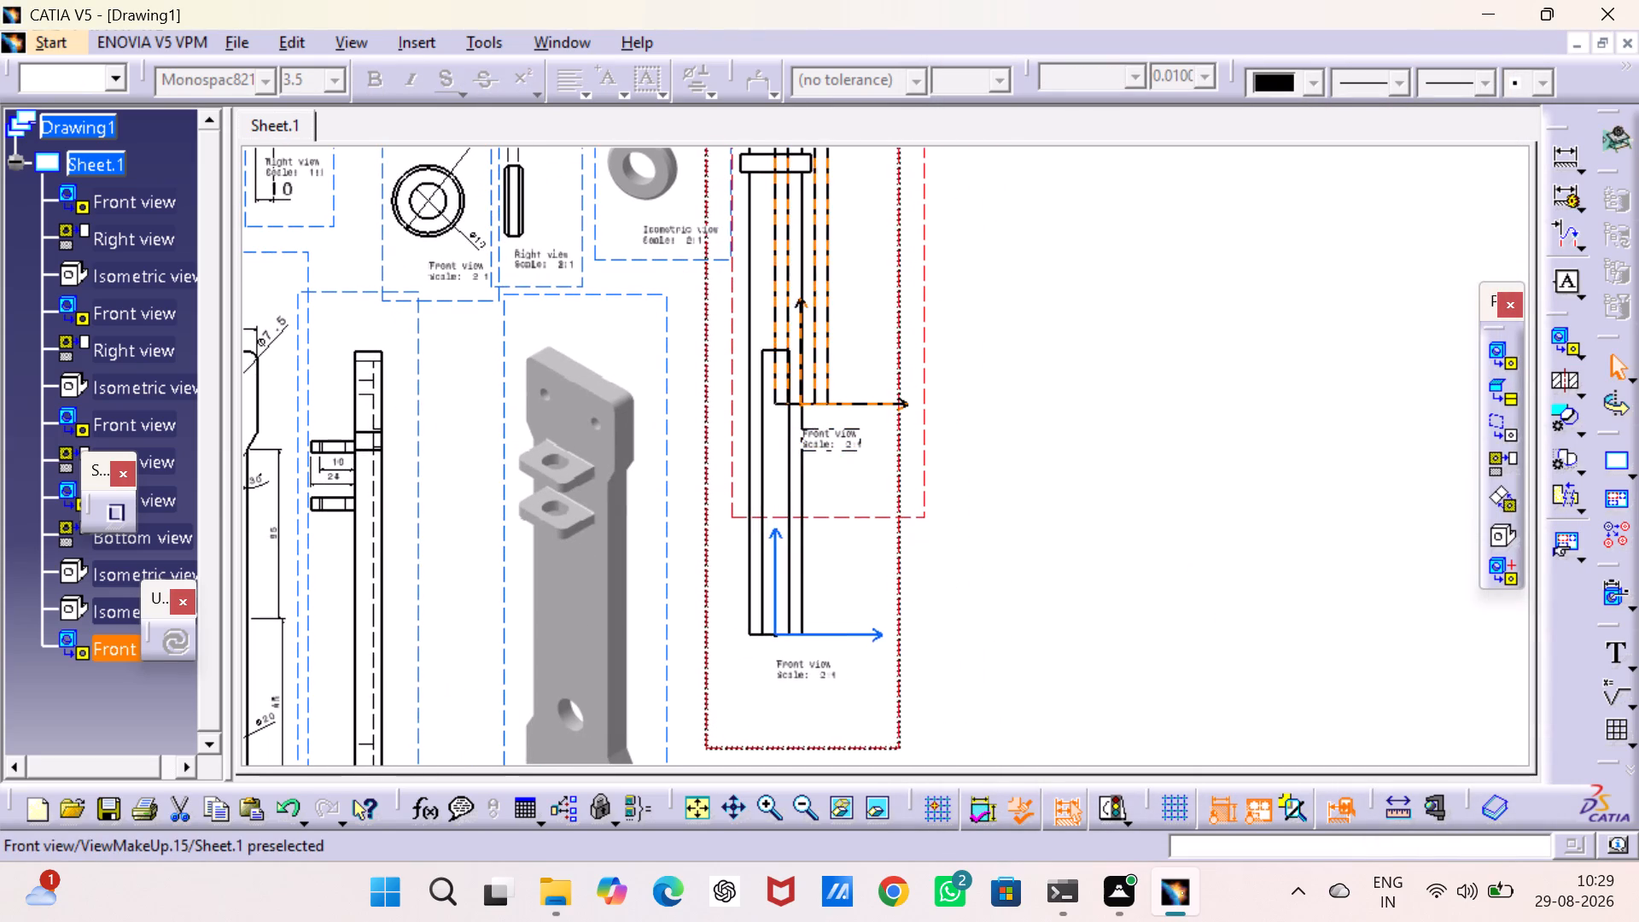
drag(899, 720, 896, 715)
middle_drag(1013, 554, 925, 575)
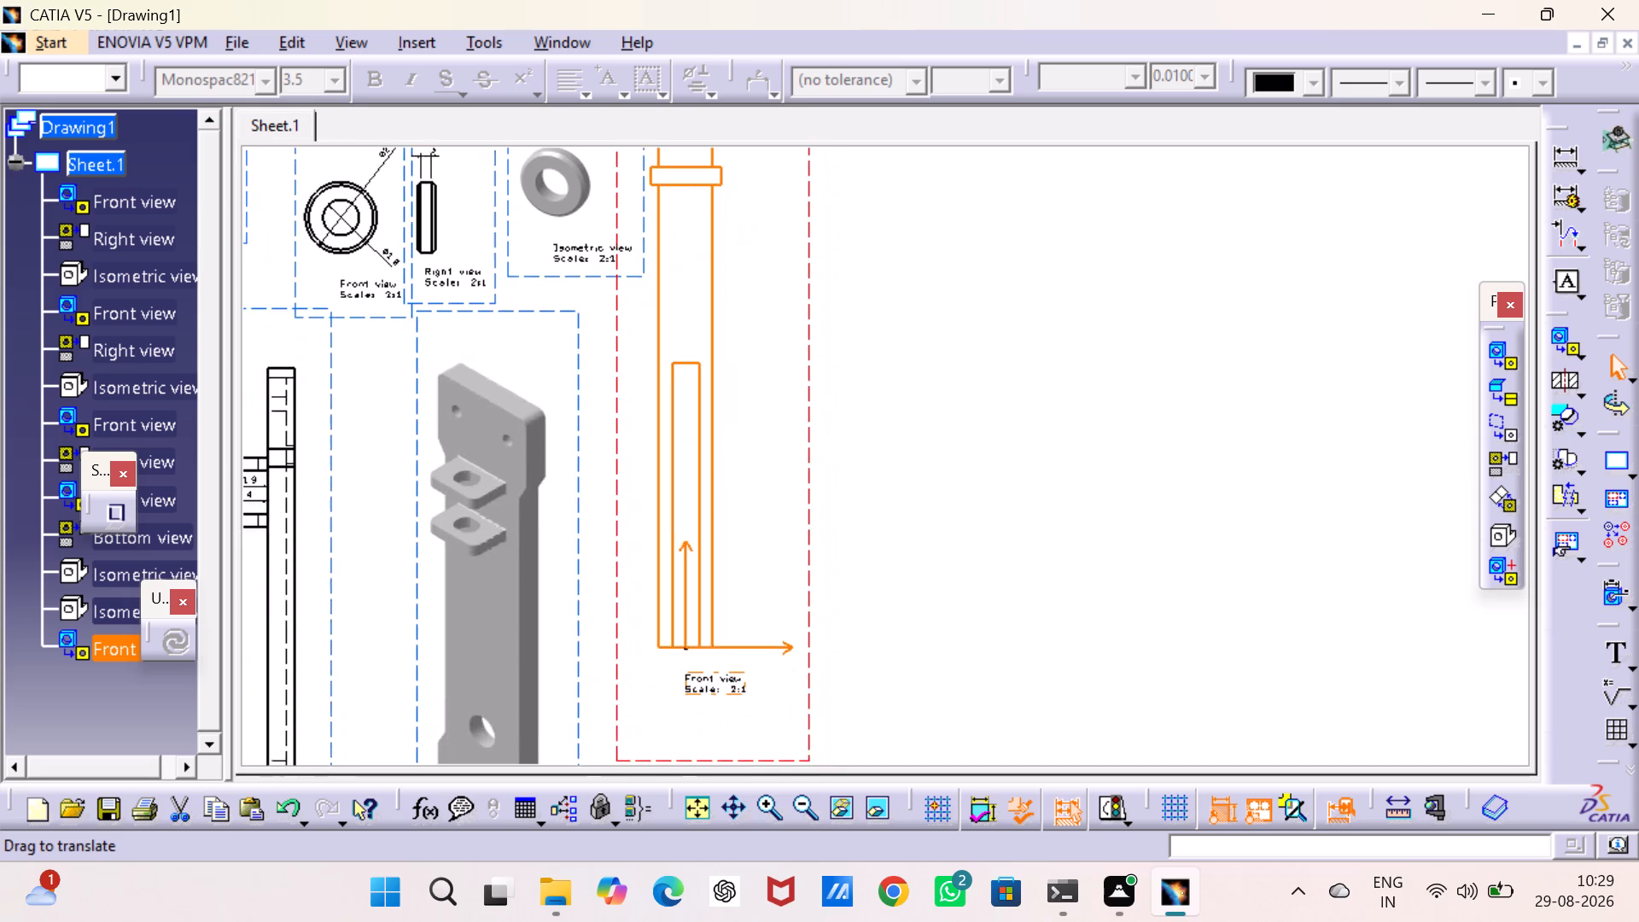
middle_drag(925, 575, 956, 606)
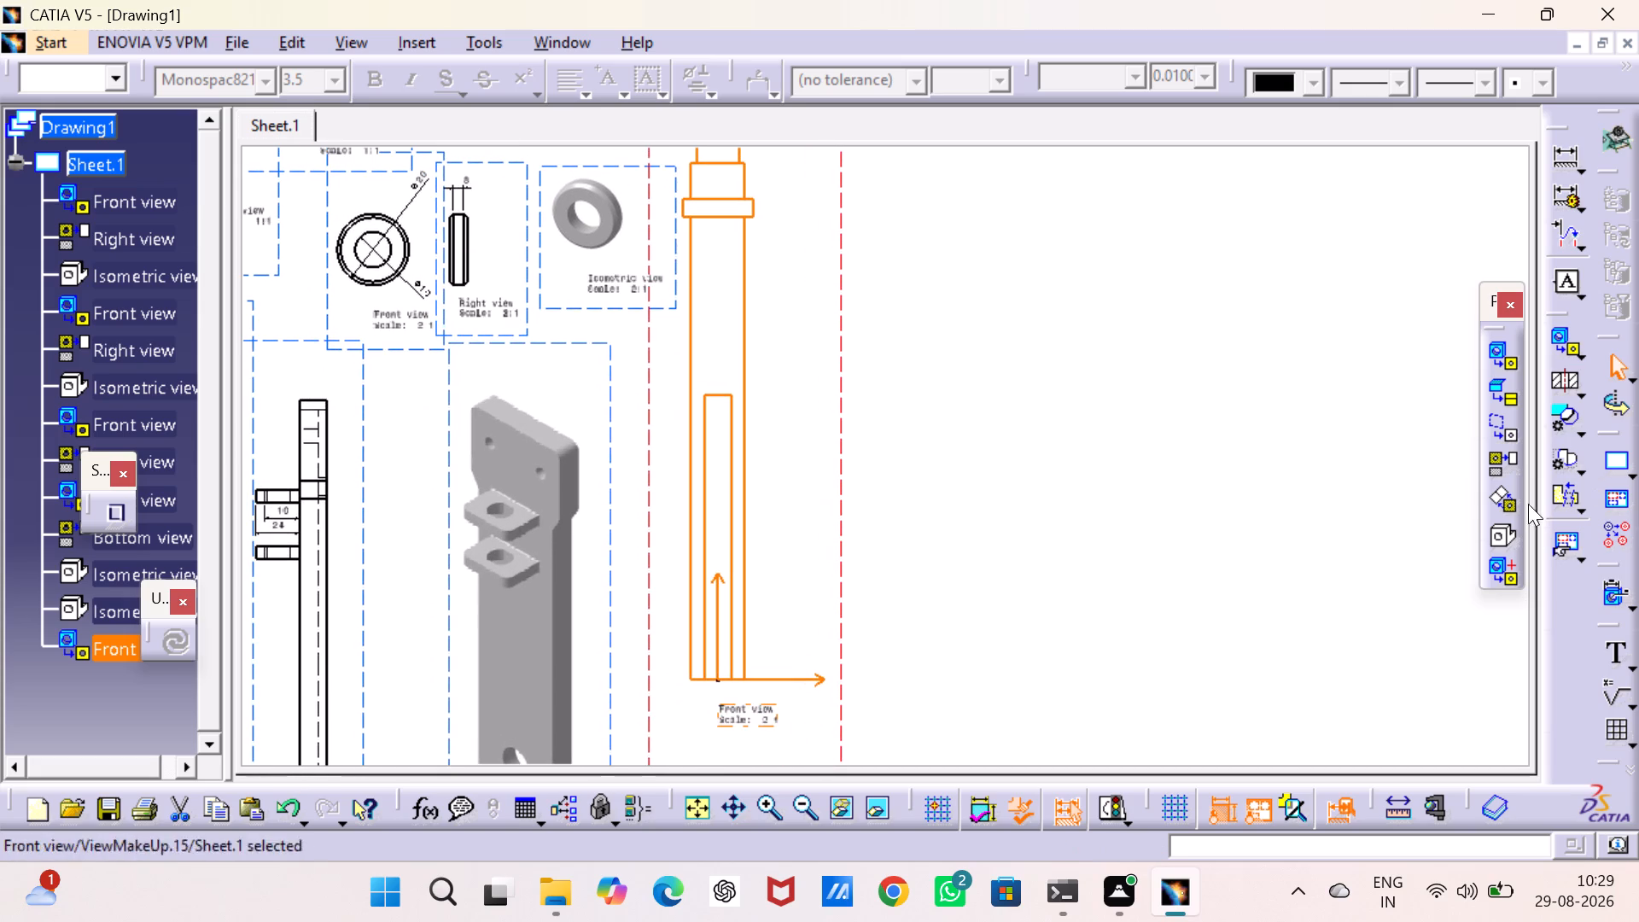
Project a top view of the follower and place it directly below its front view.
click(701, 812)
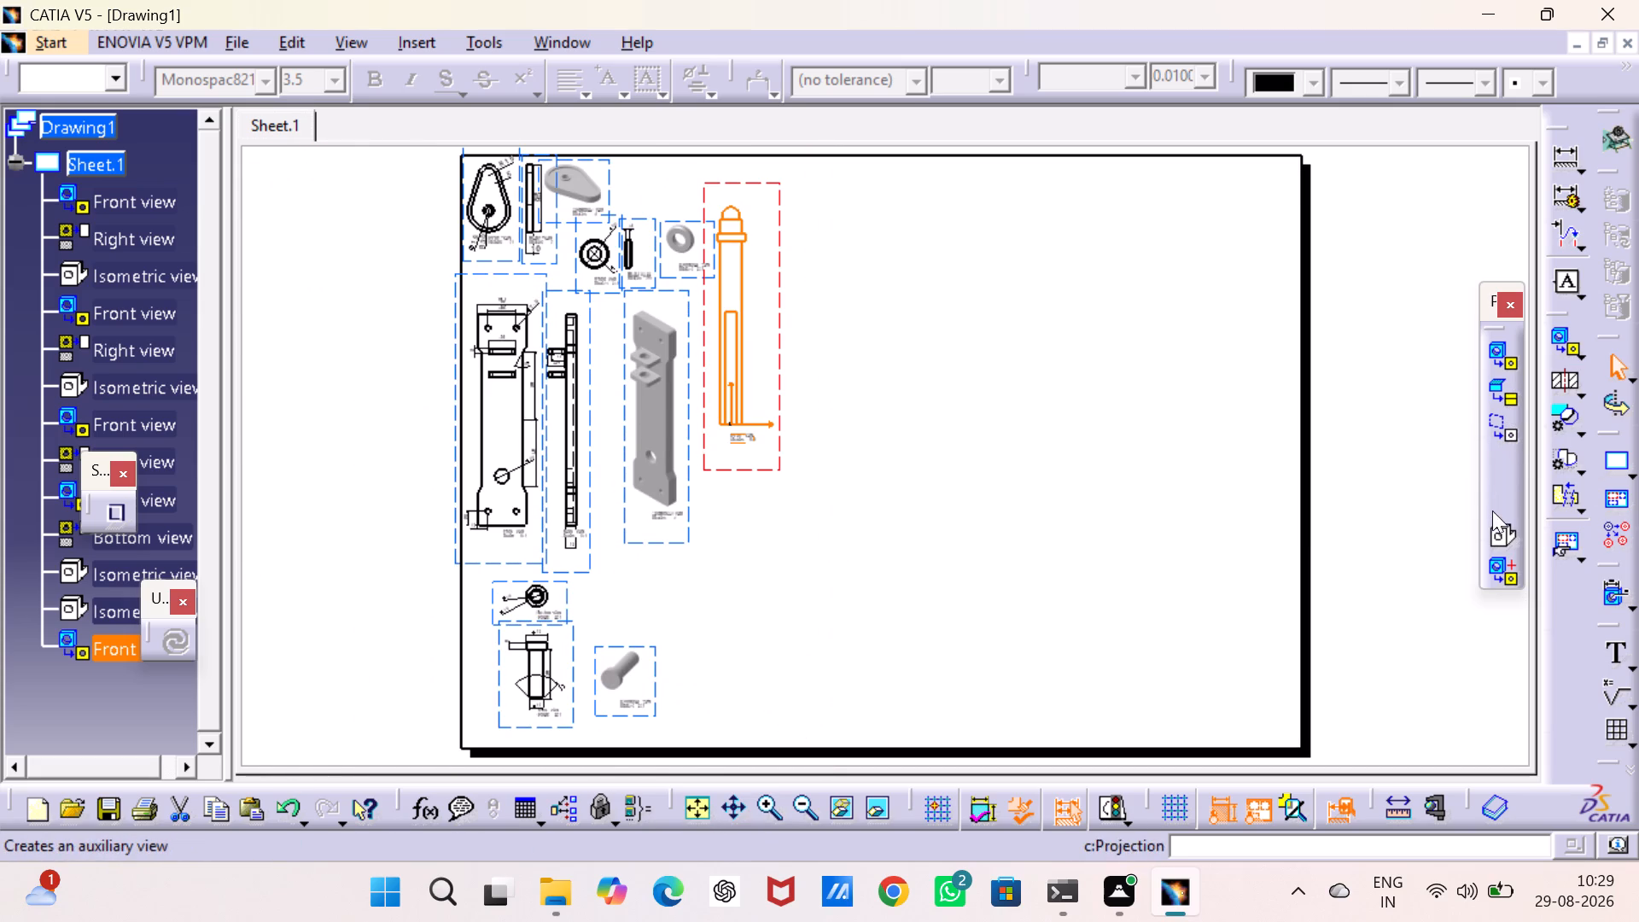
click(1498, 464)
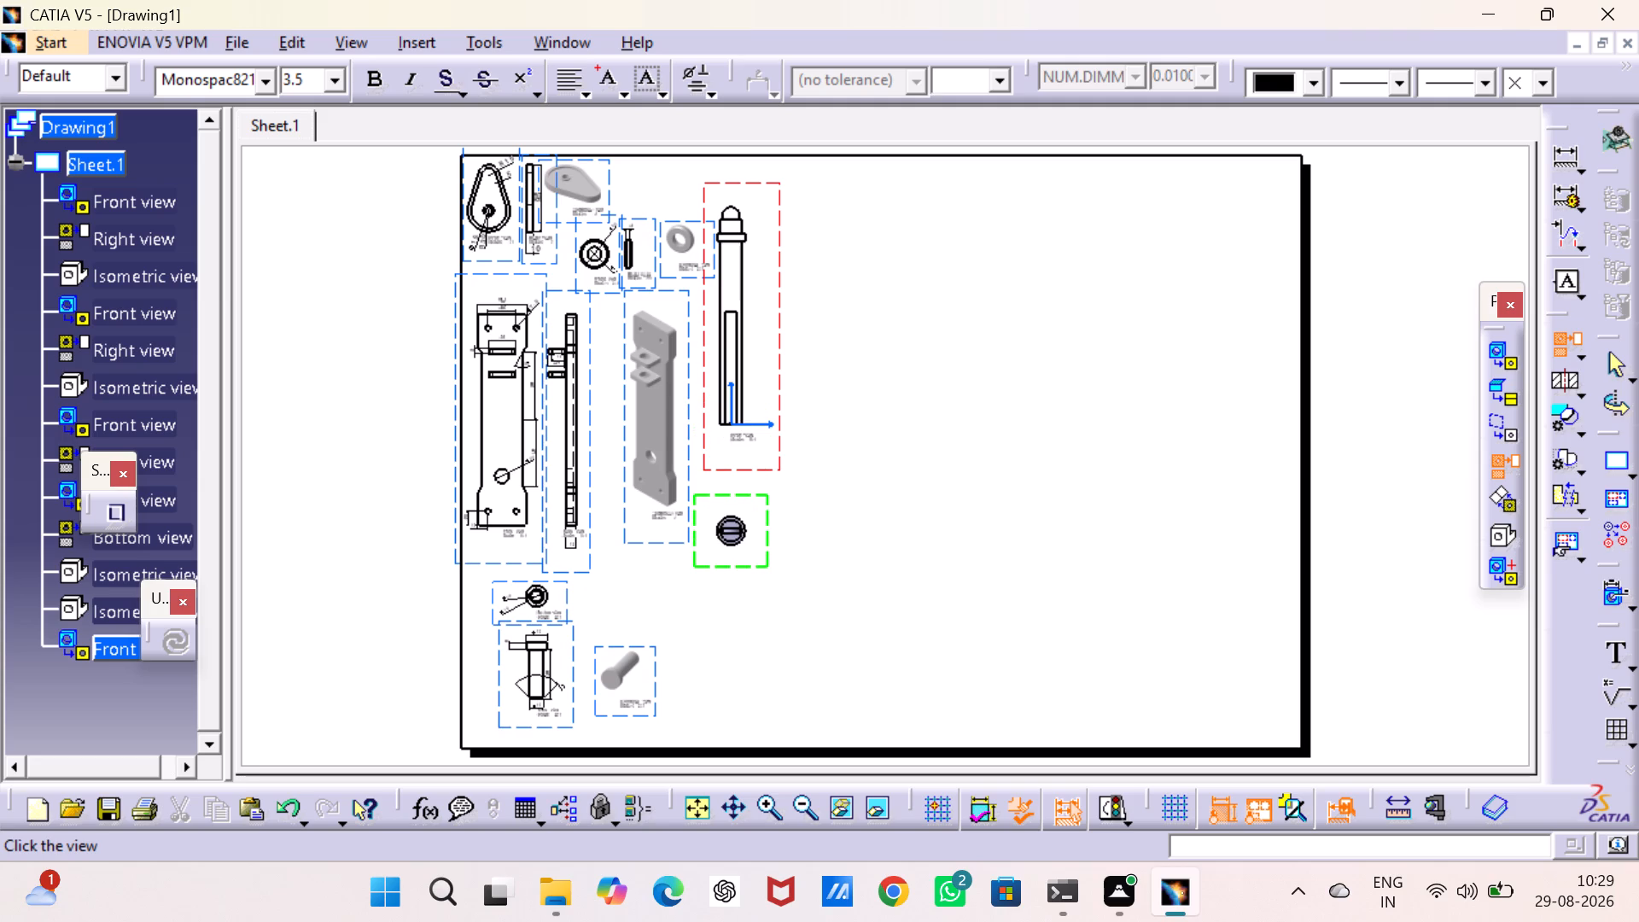
click(740, 511)
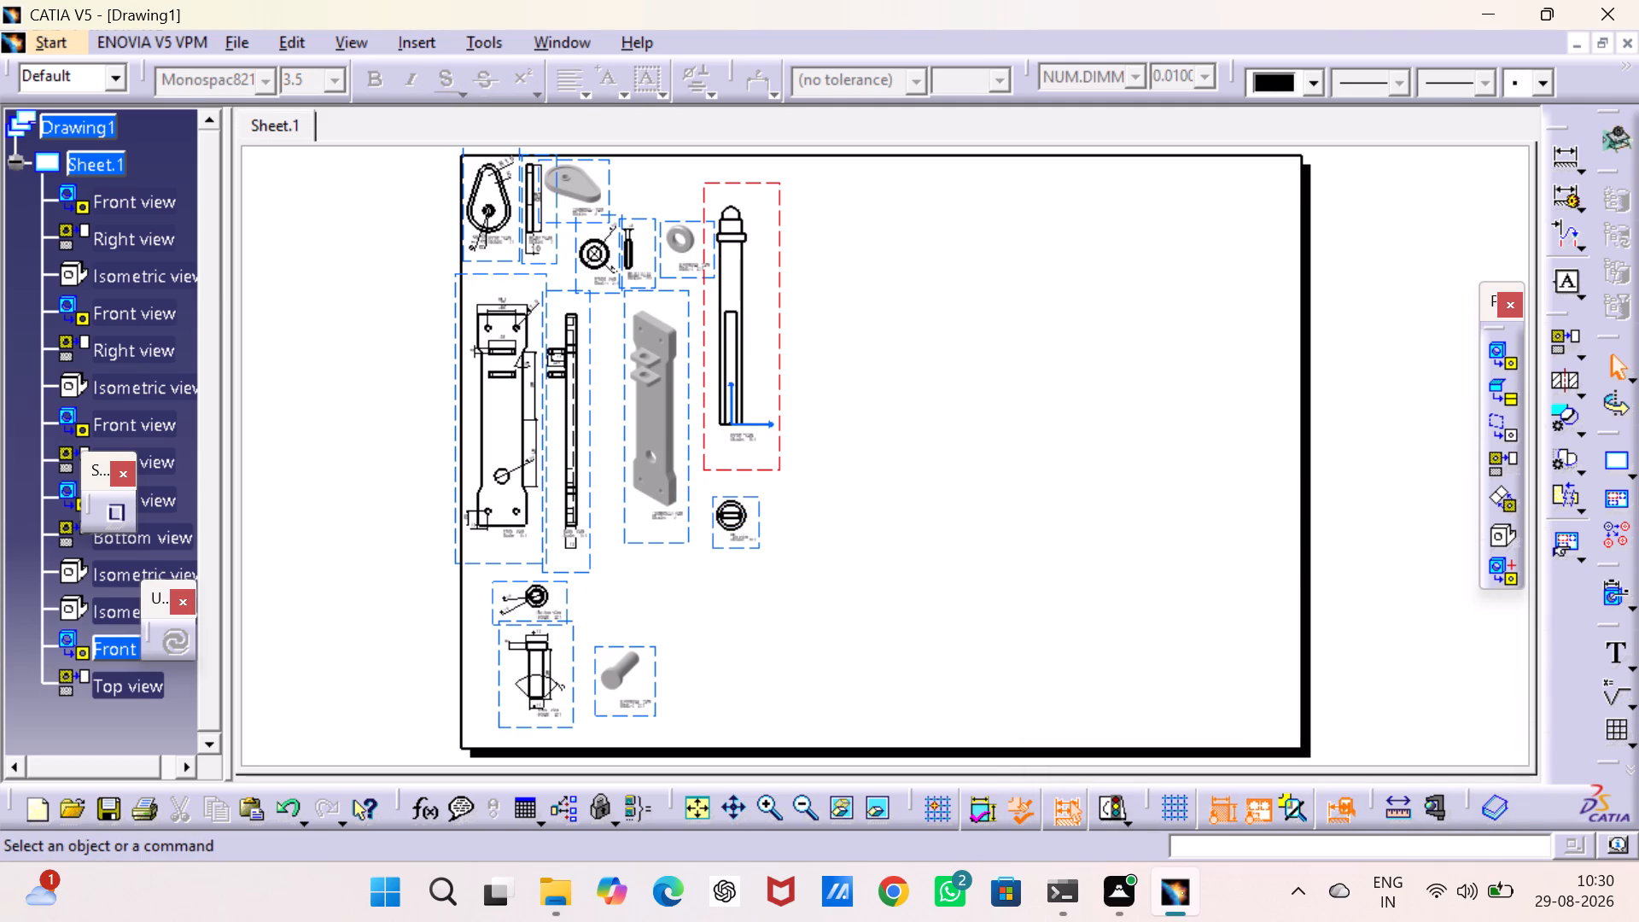
click(1502, 448)
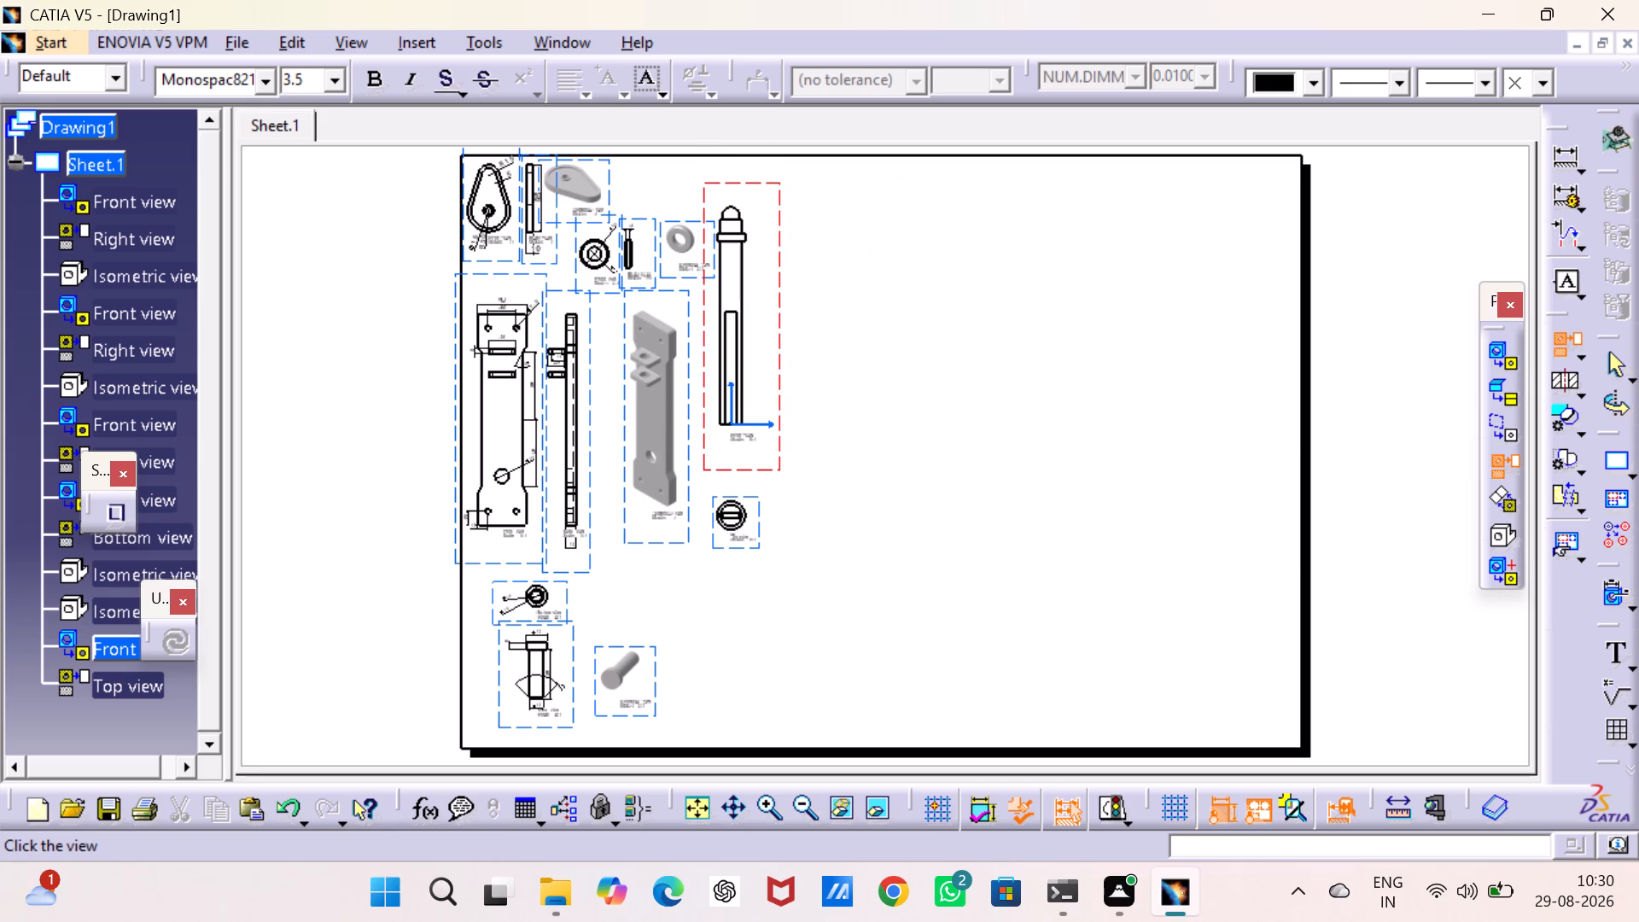
key(Escape)
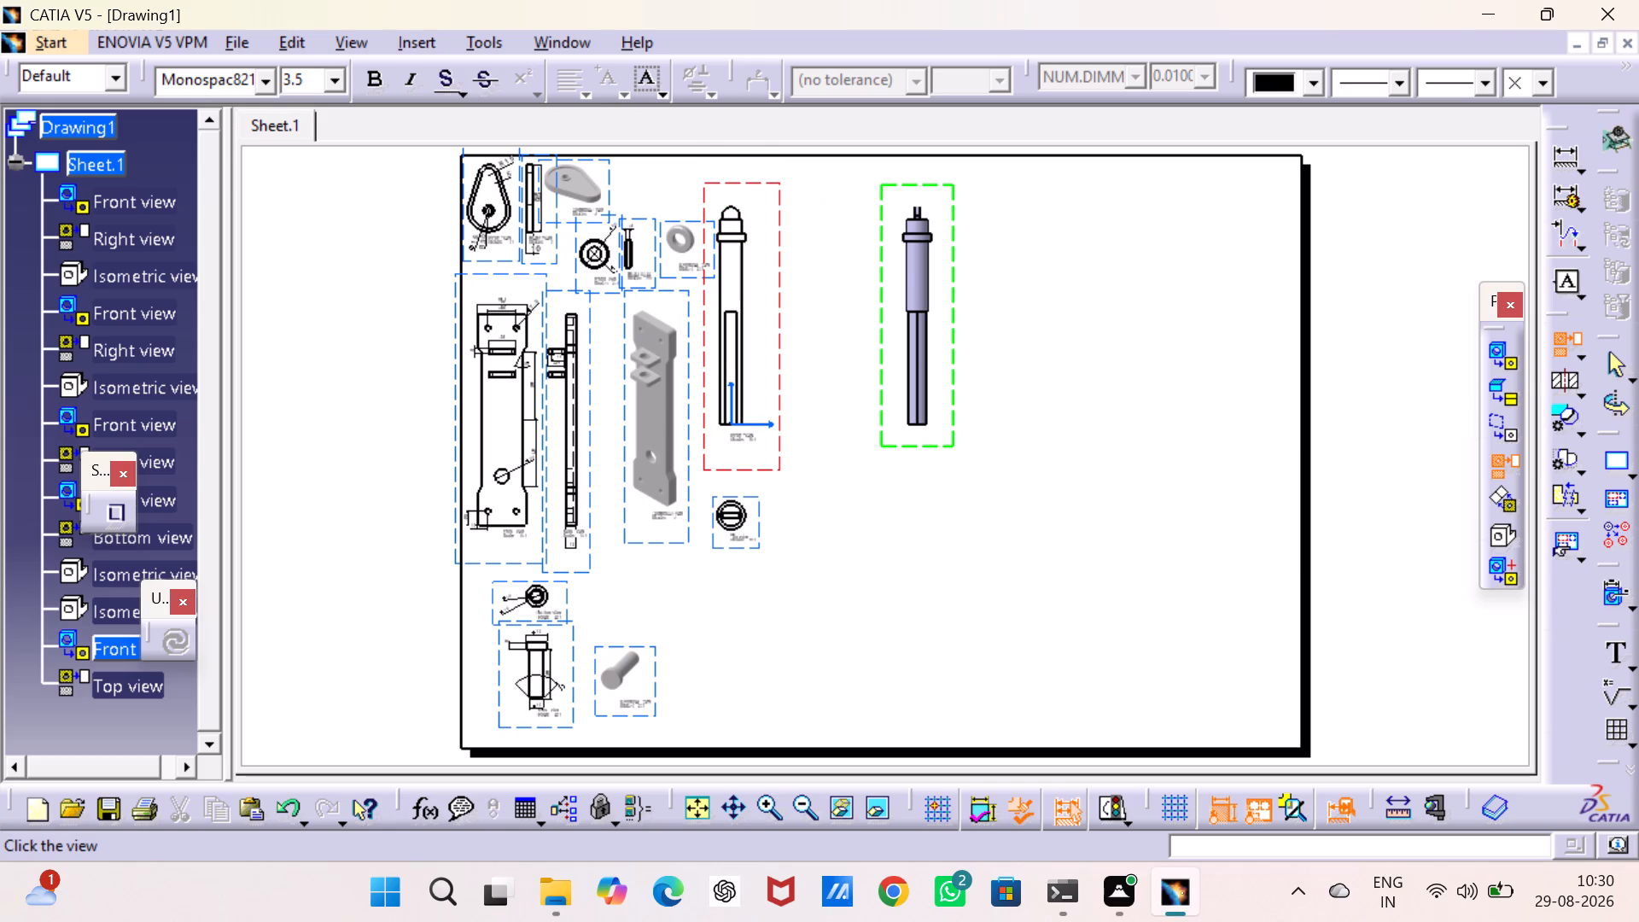
Dimension the slot's thickness and width and the diameters of both circles in the follower's top view.
double_click(1564, 150)
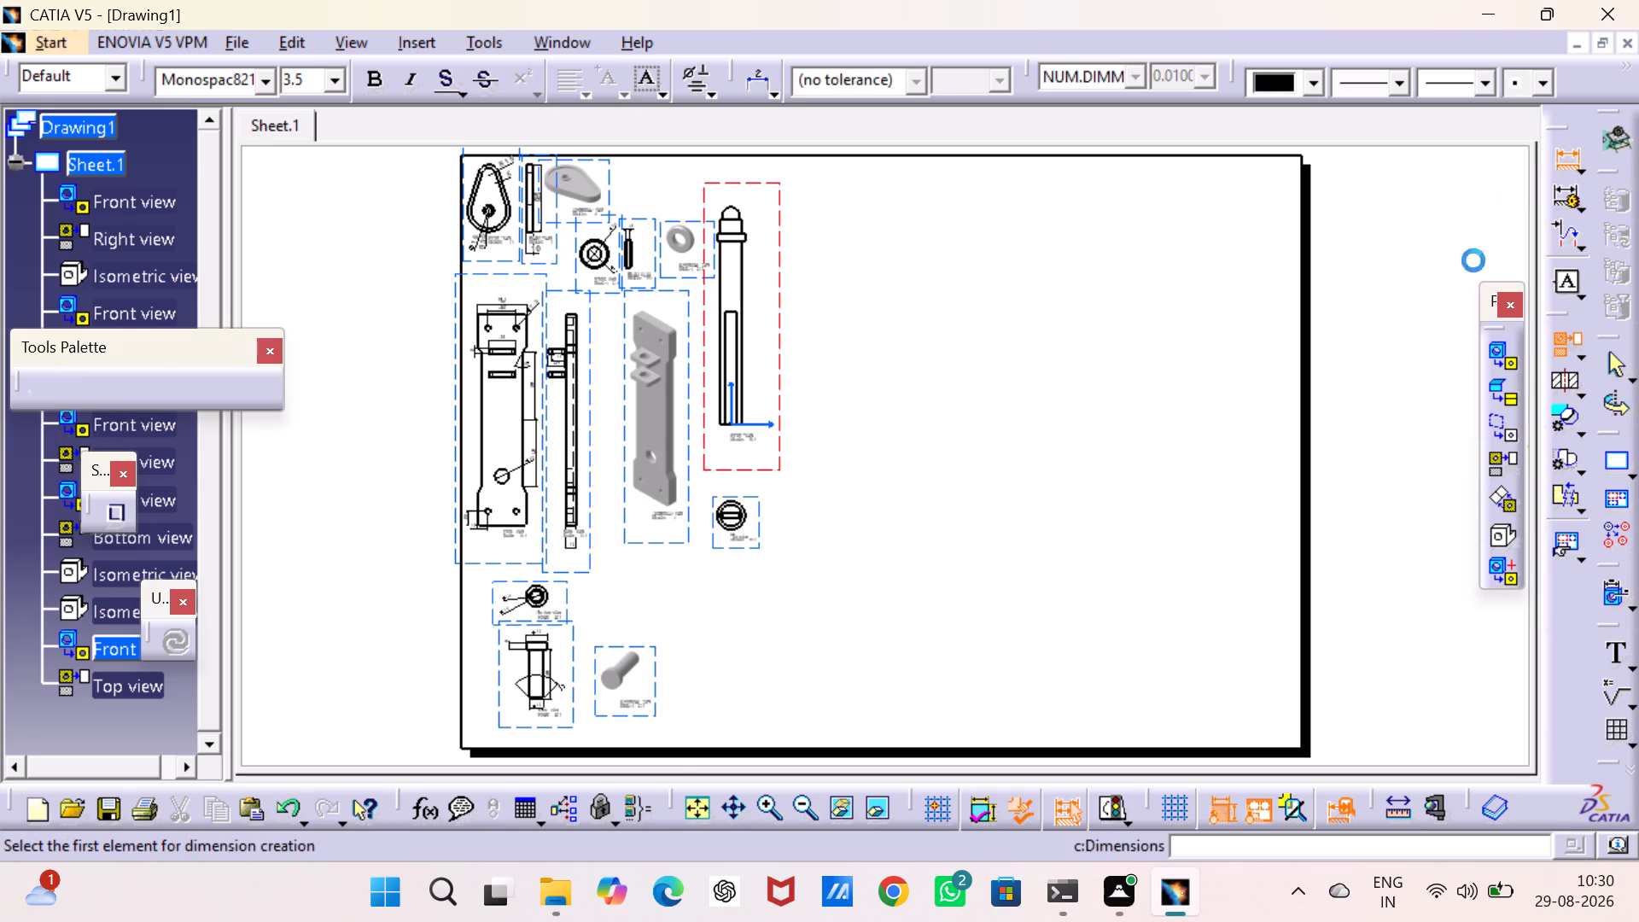
double_click(769, 802)
drag(769, 797, 769, 789)
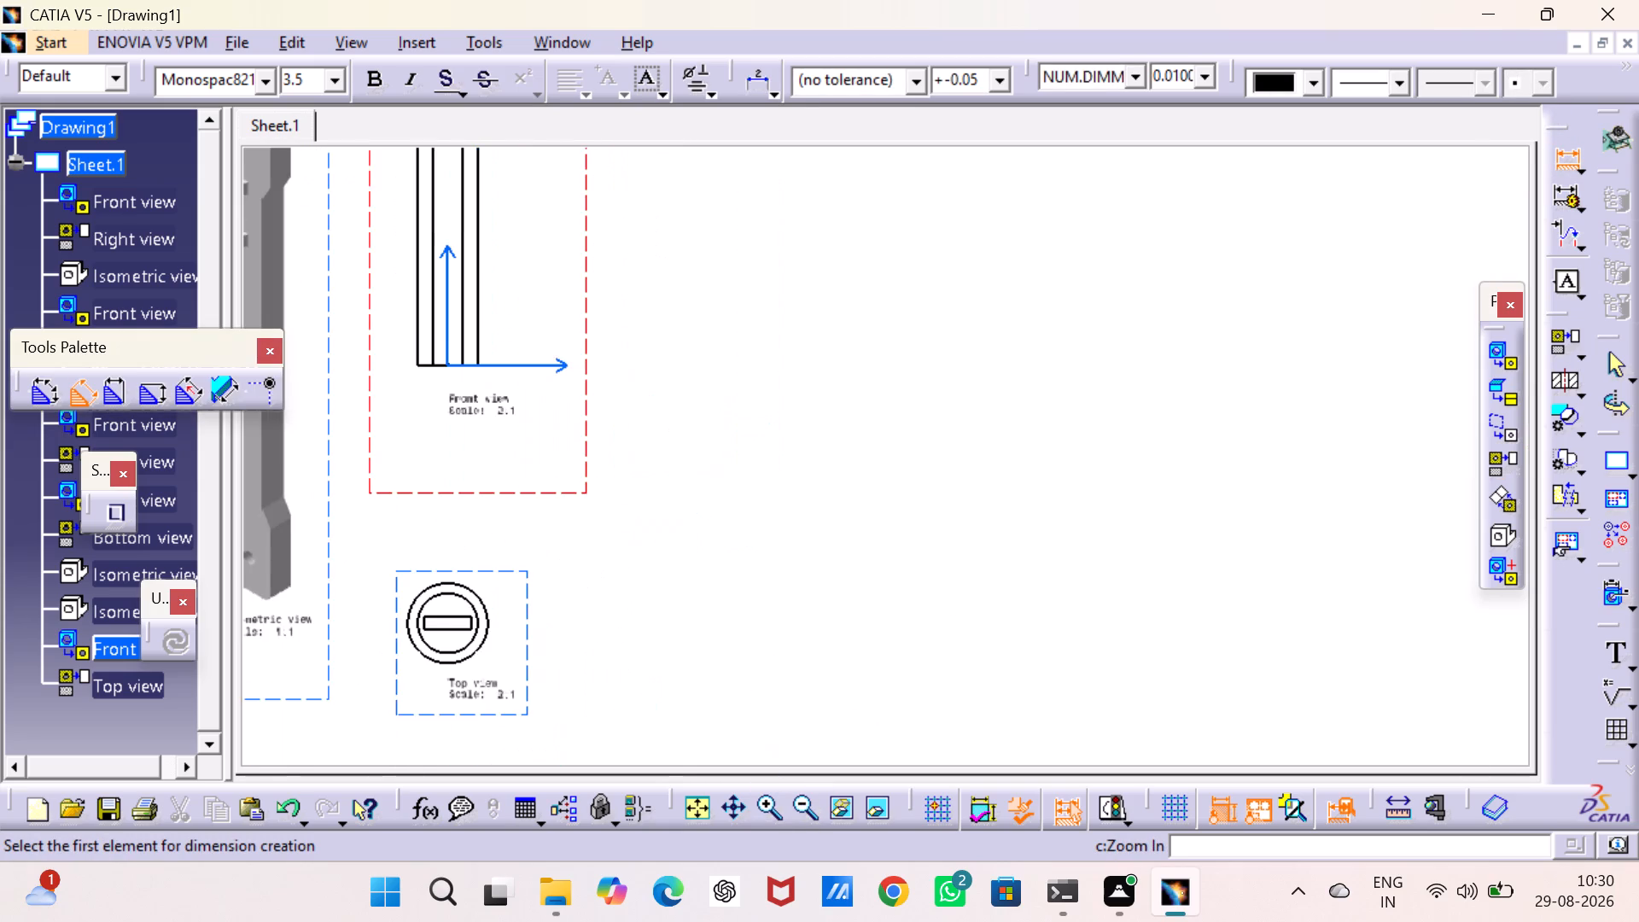
middle_drag(774, 646, 920, 456)
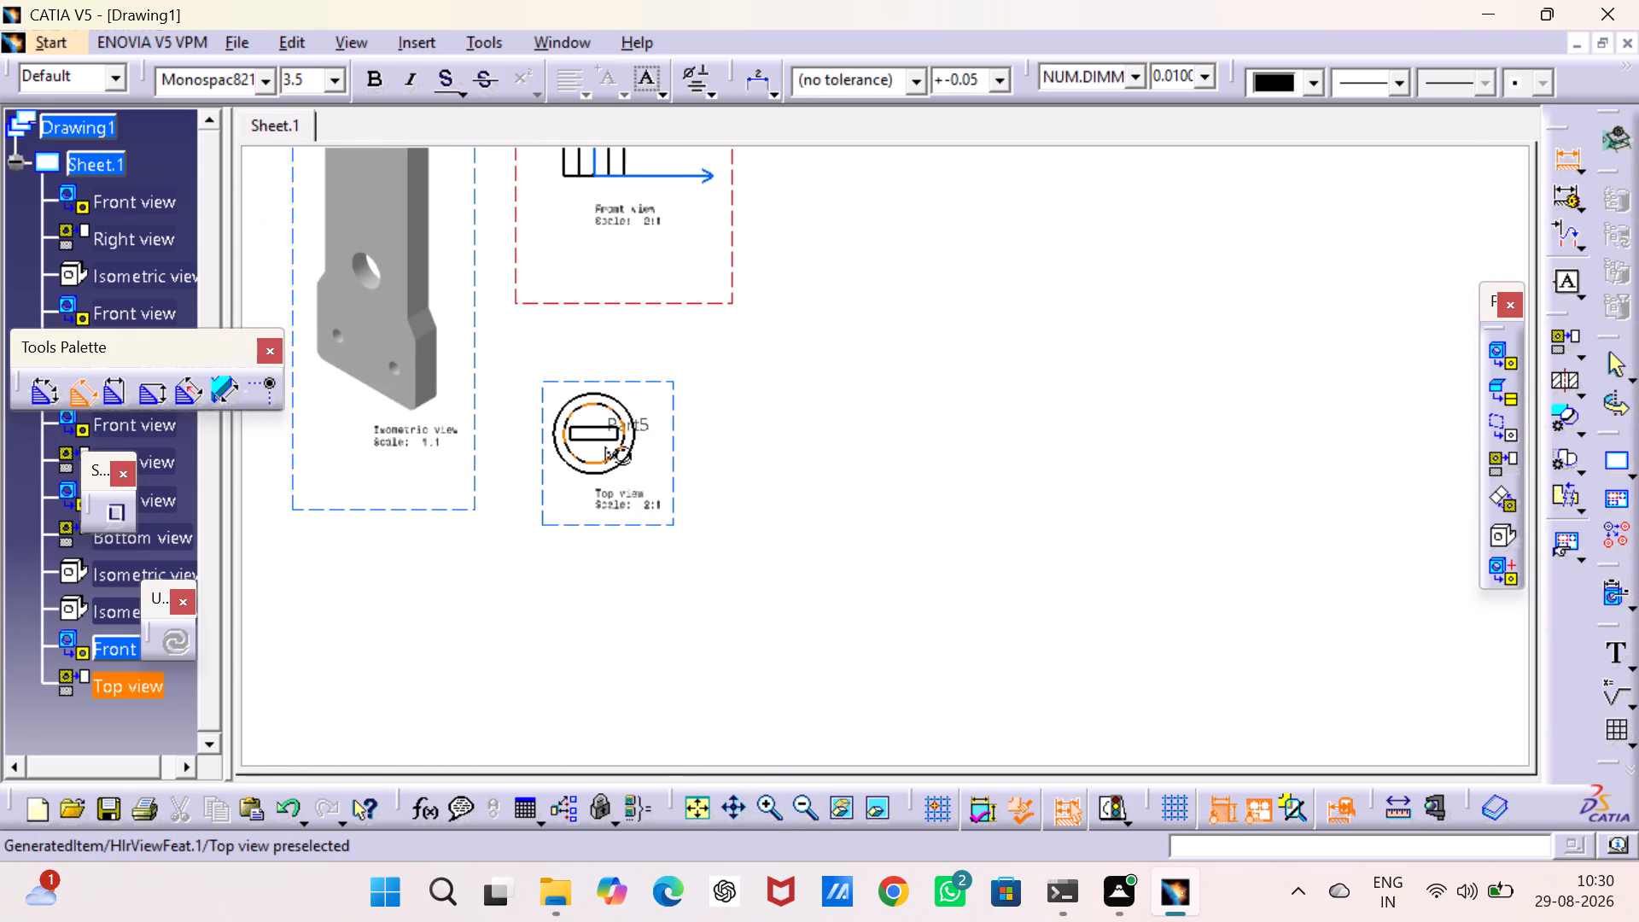
click(572, 430)
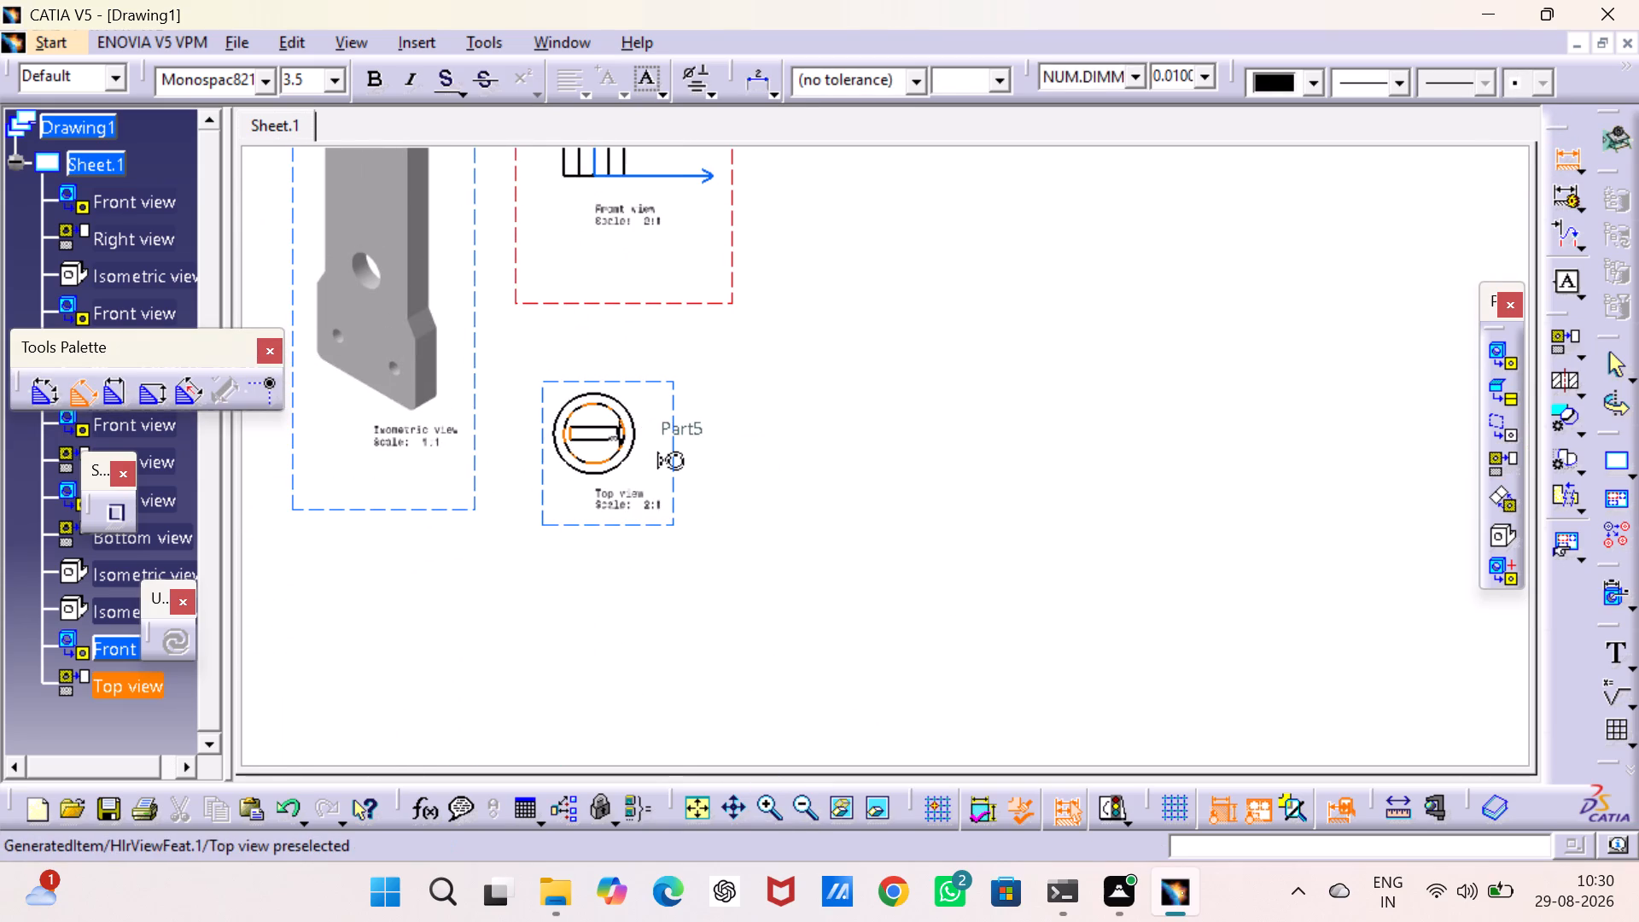
click(674, 429)
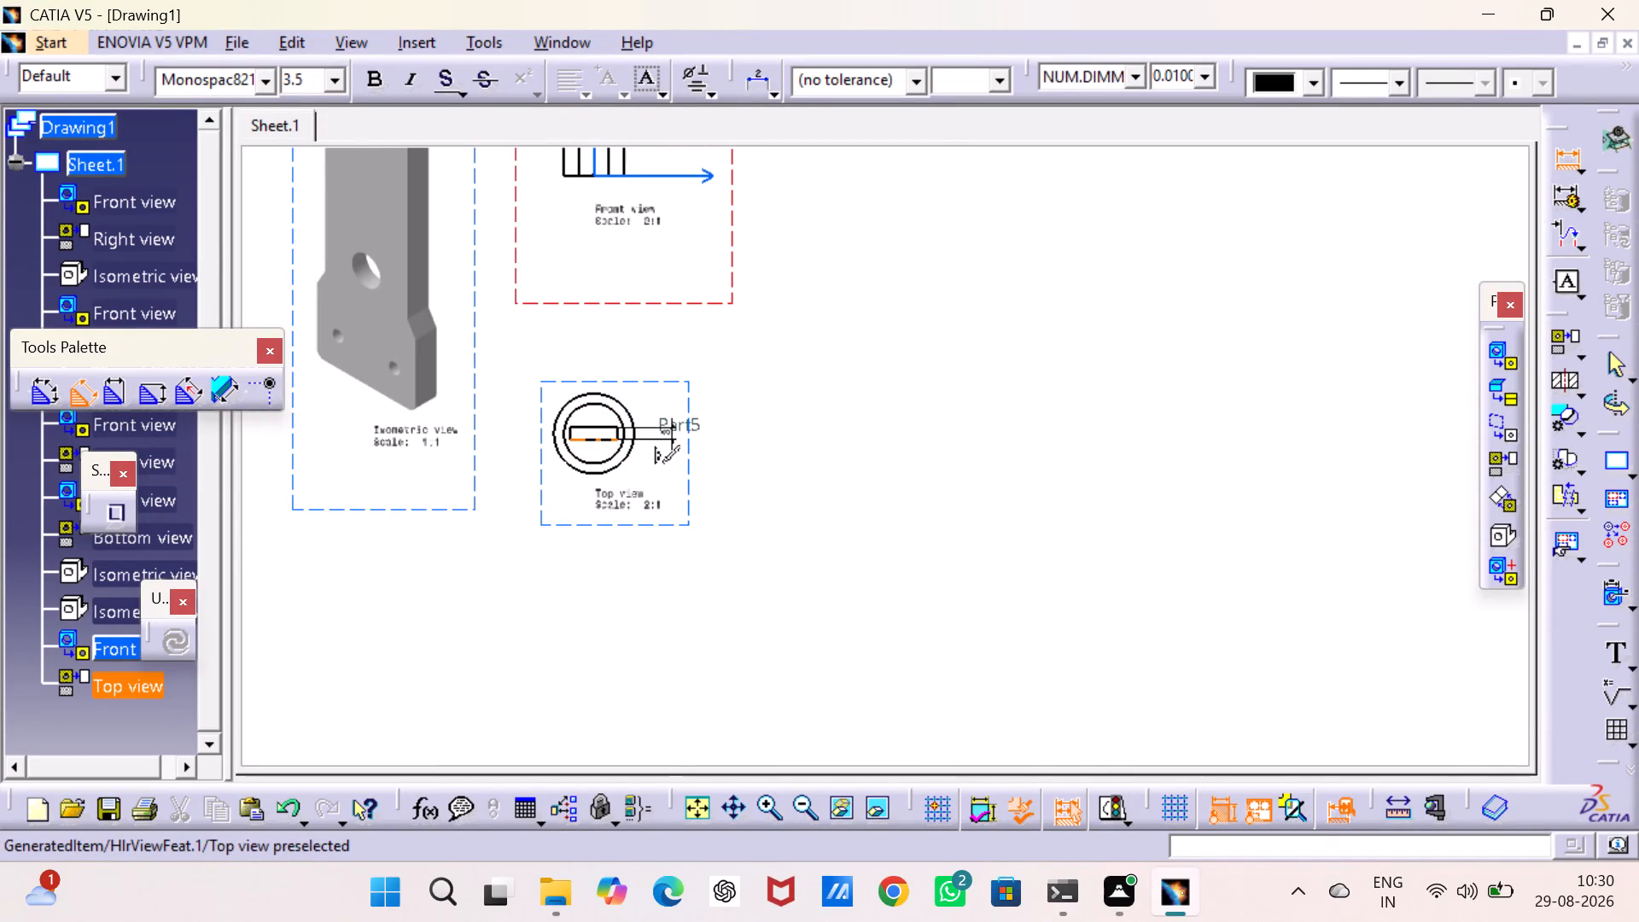
click(612, 439)
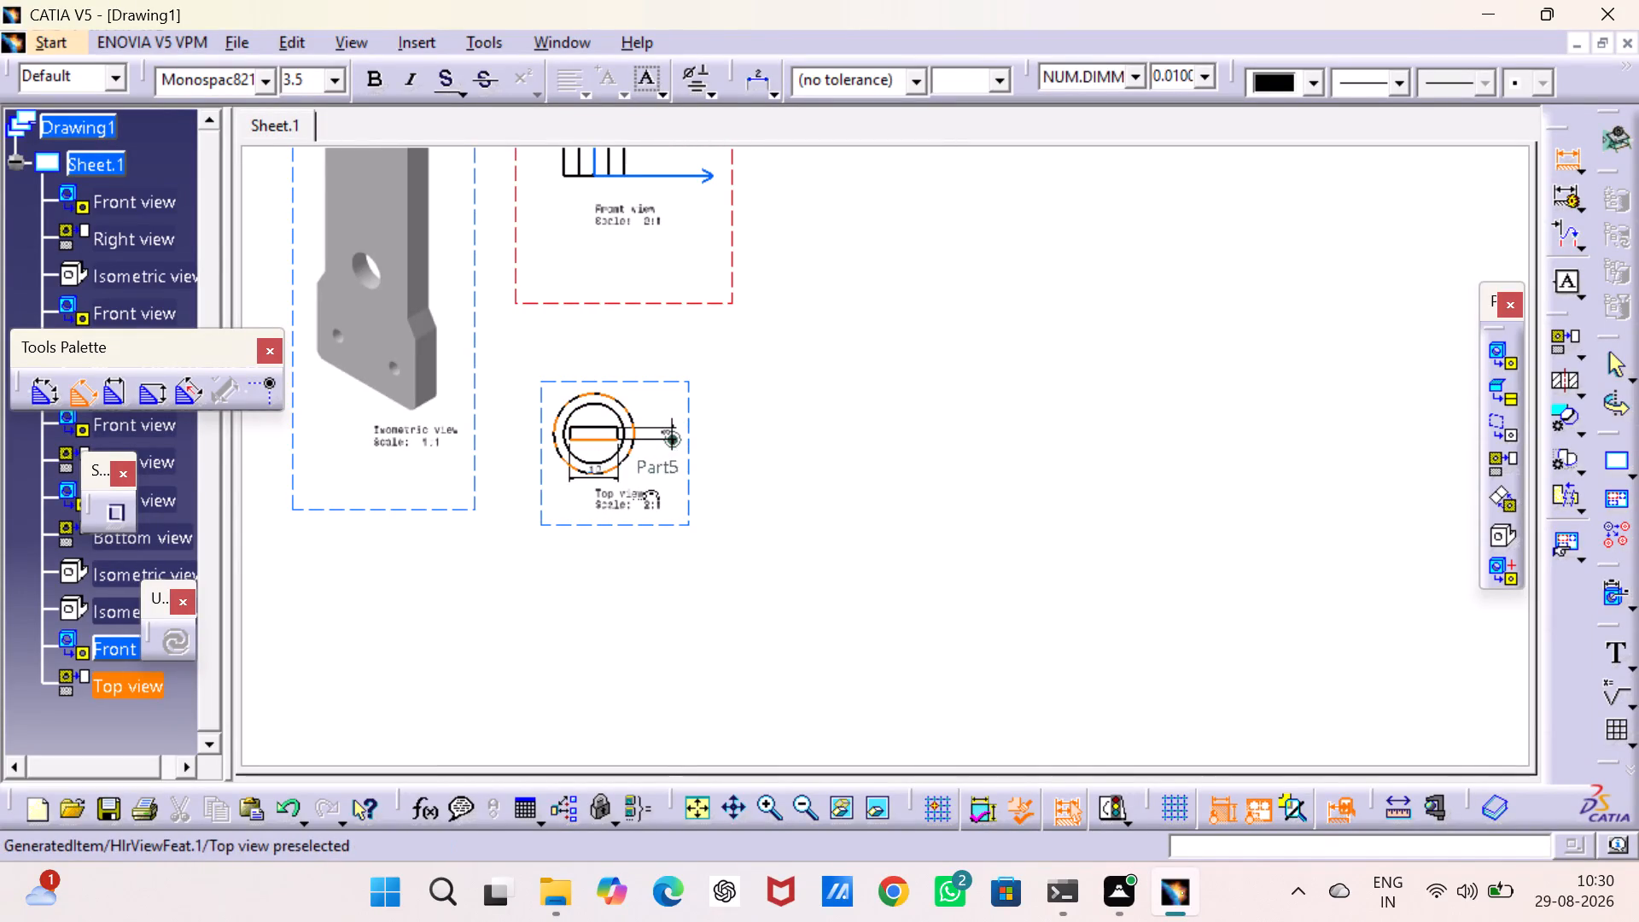
click(590, 523)
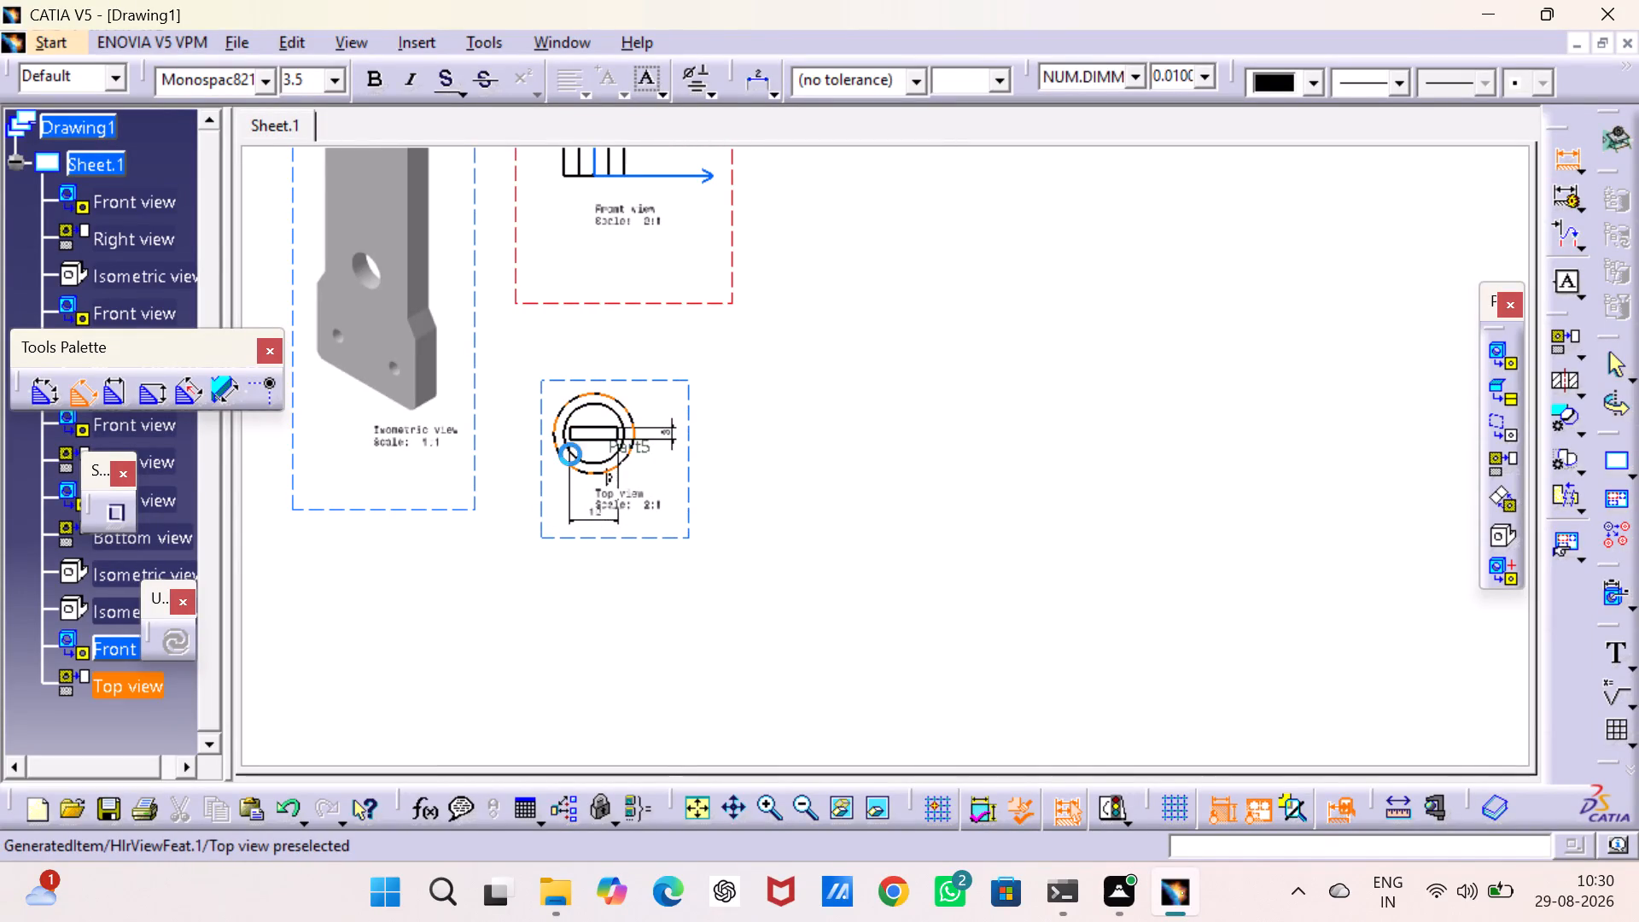
click(557, 458)
click(533, 493)
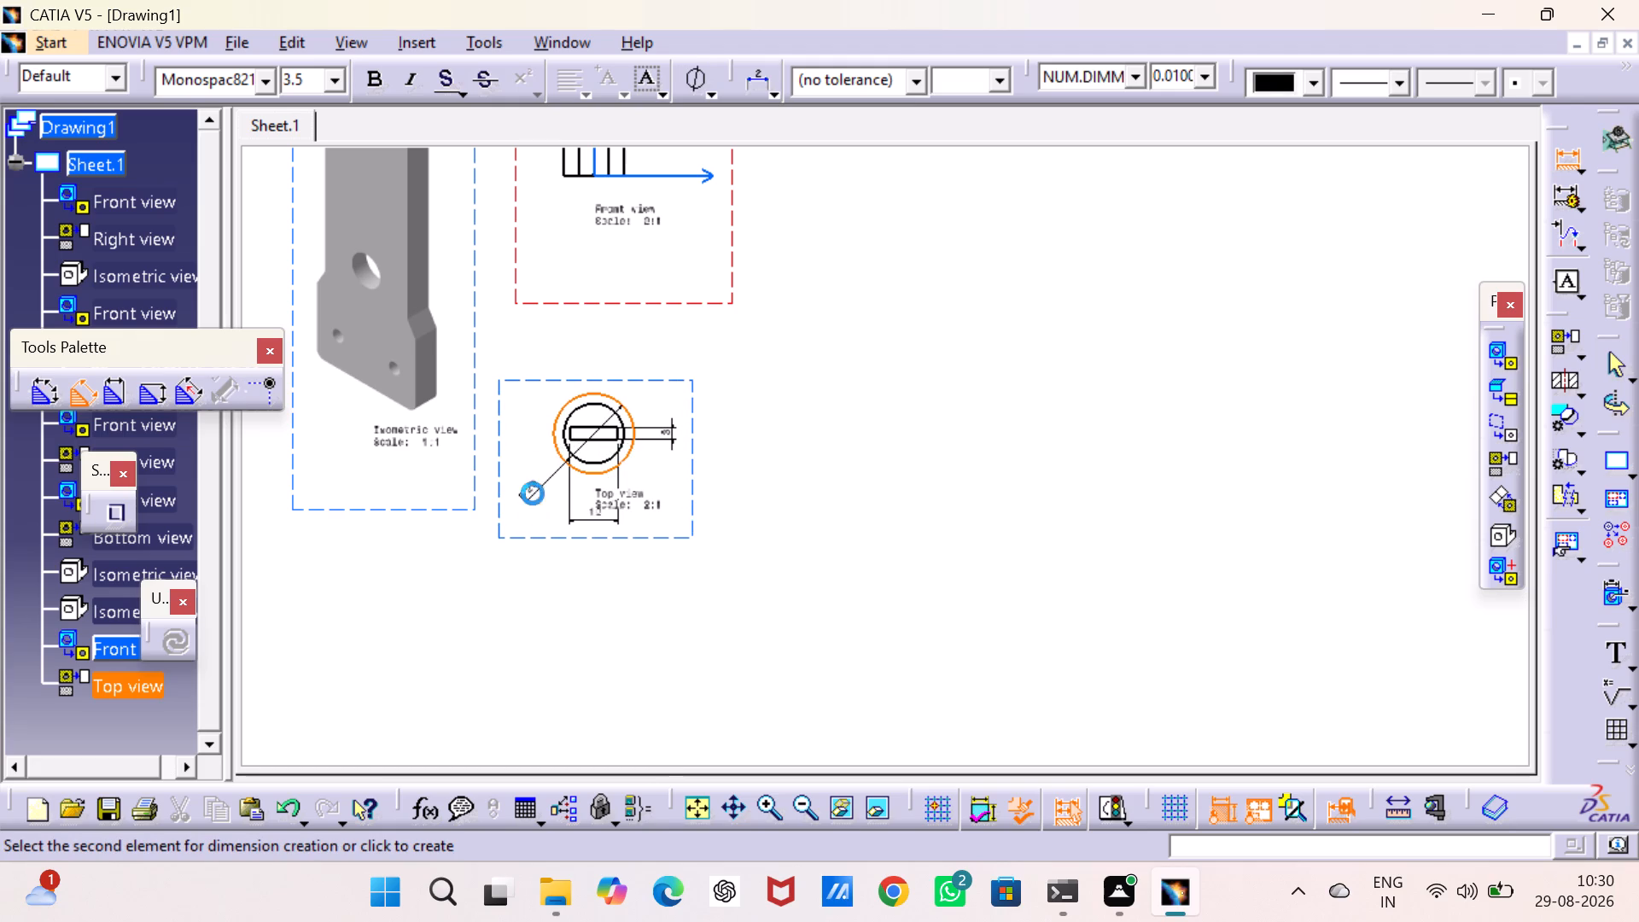
click(569, 446)
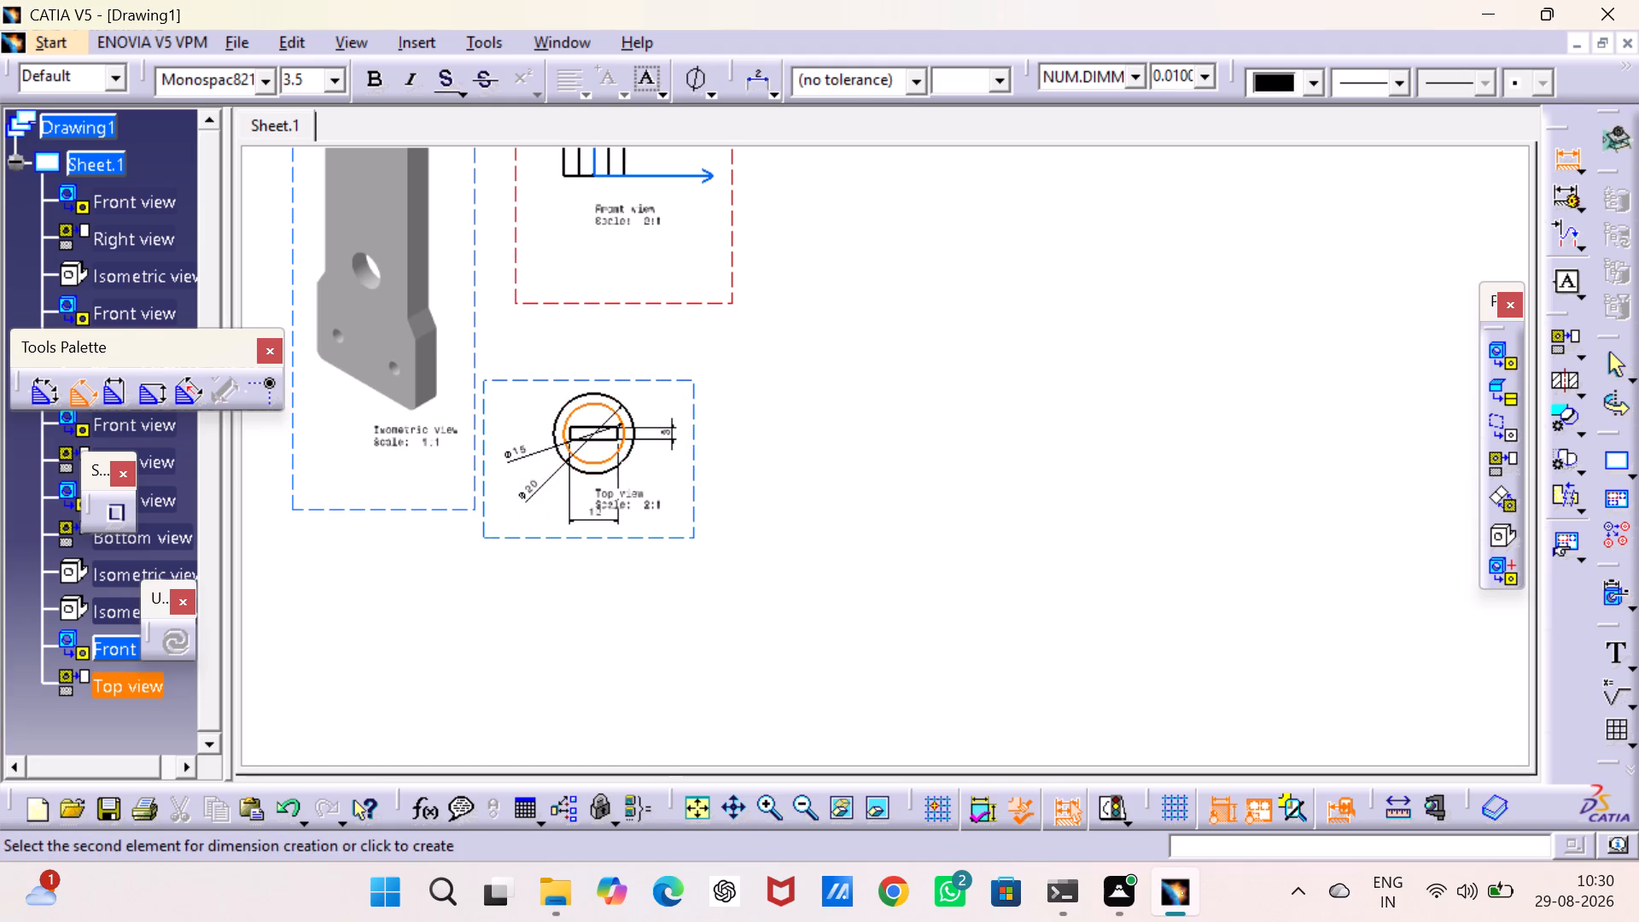
click(516, 458)
In the follower's front view, dimension the slot's length and the shaft's length from its bottom end to the collar's underside.
middle_drag(590, 347, 578, 581)
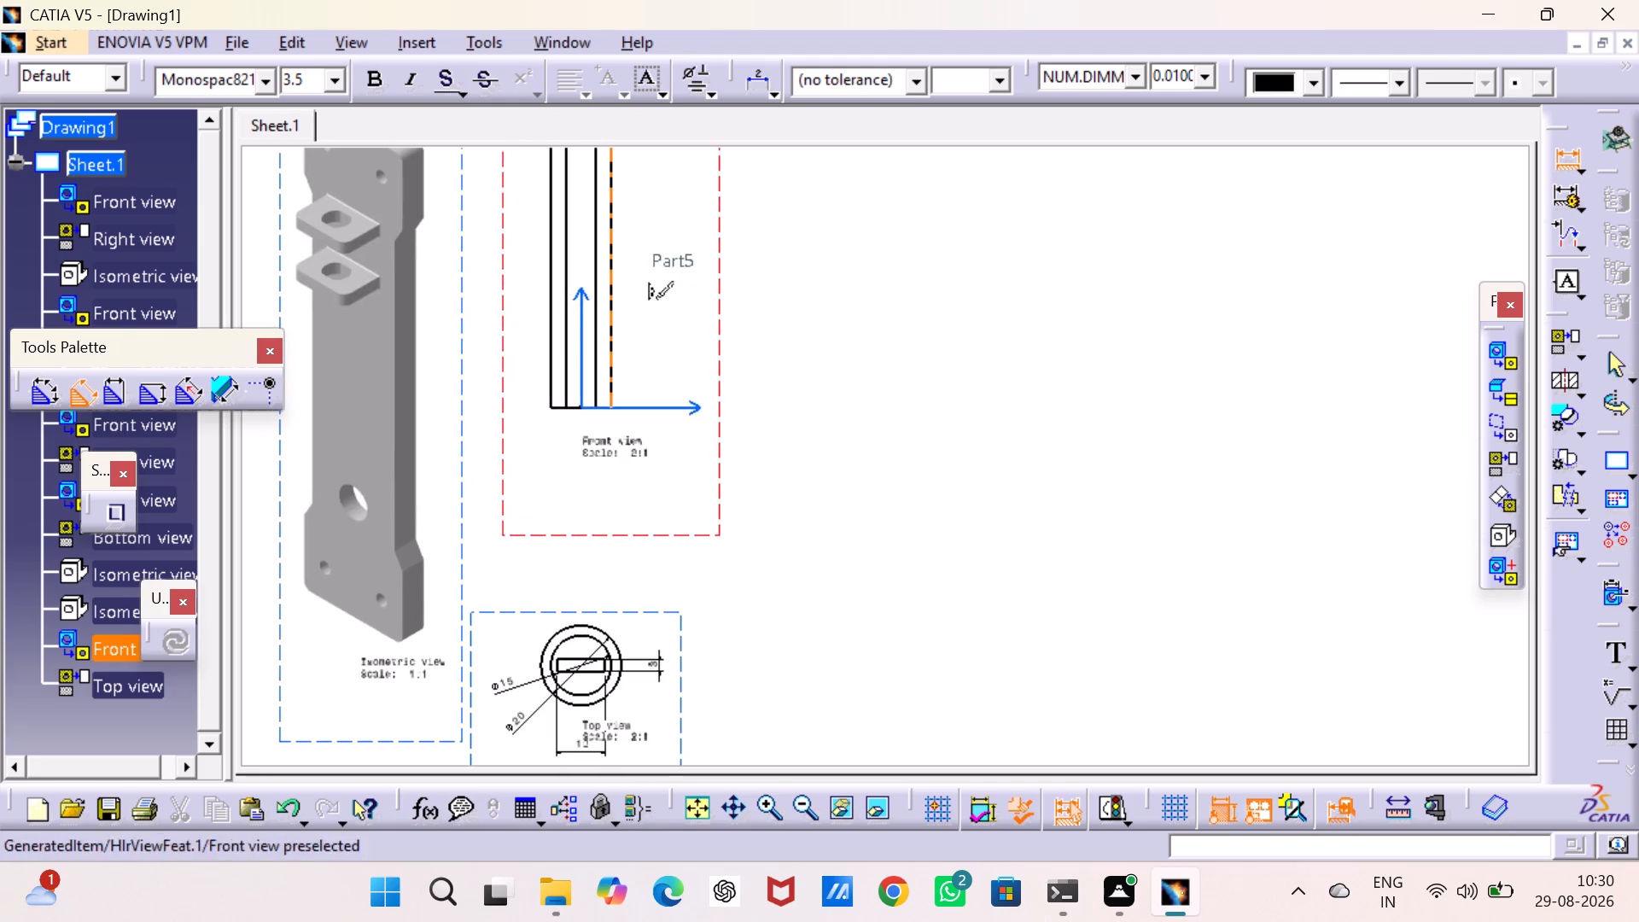
middle_drag(614, 279, 633, 575)
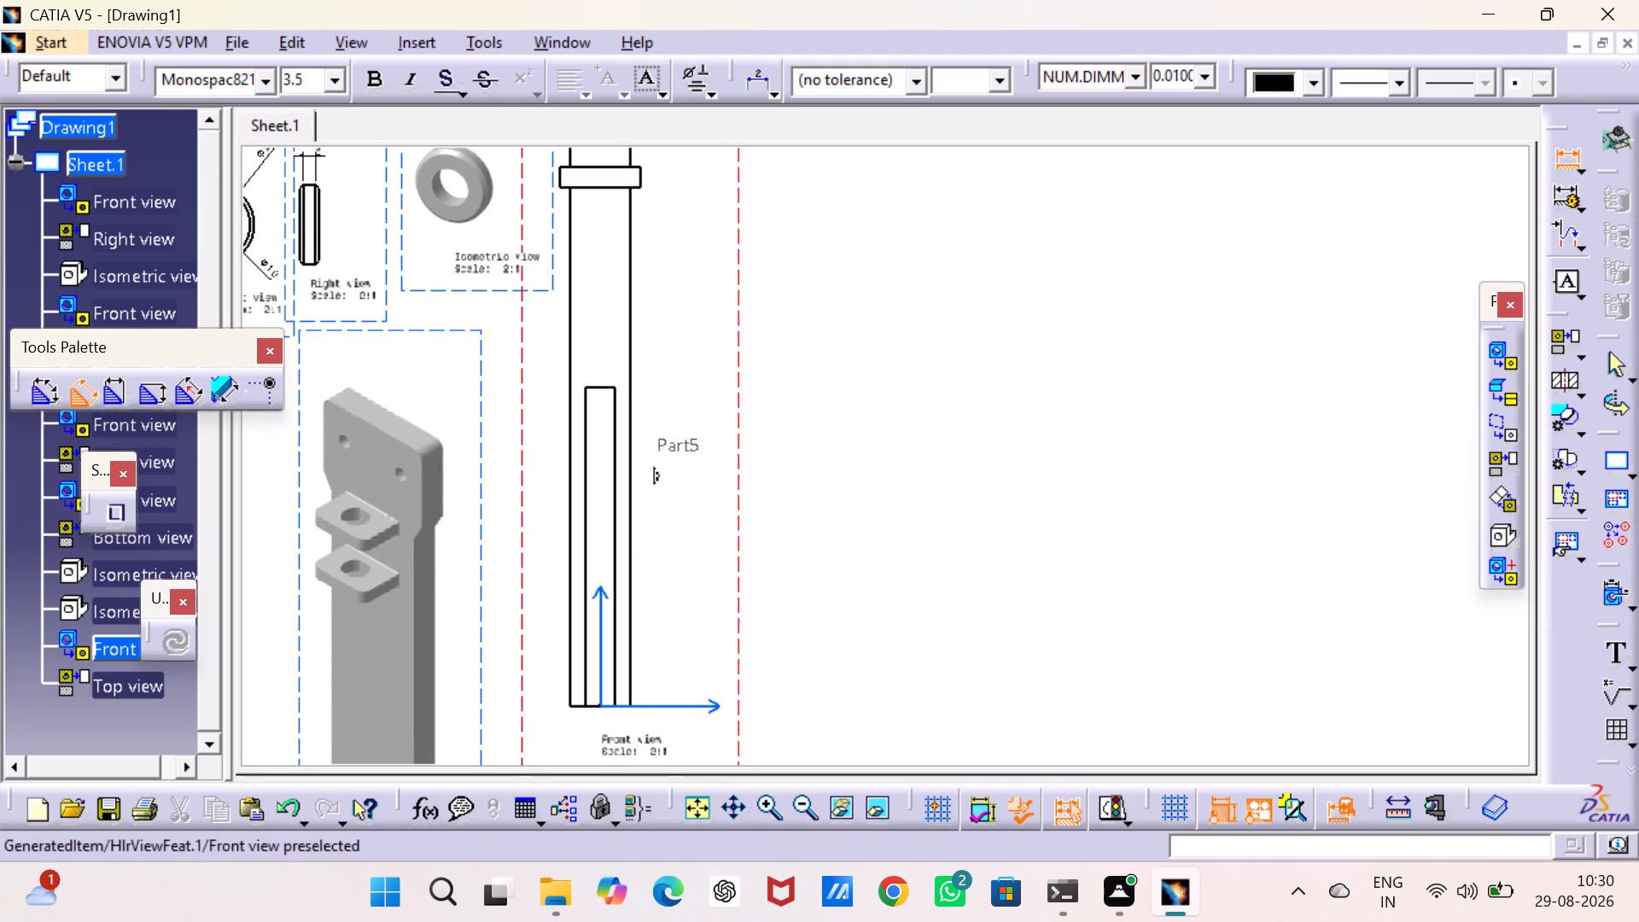
click(613, 458)
click(669, 480)
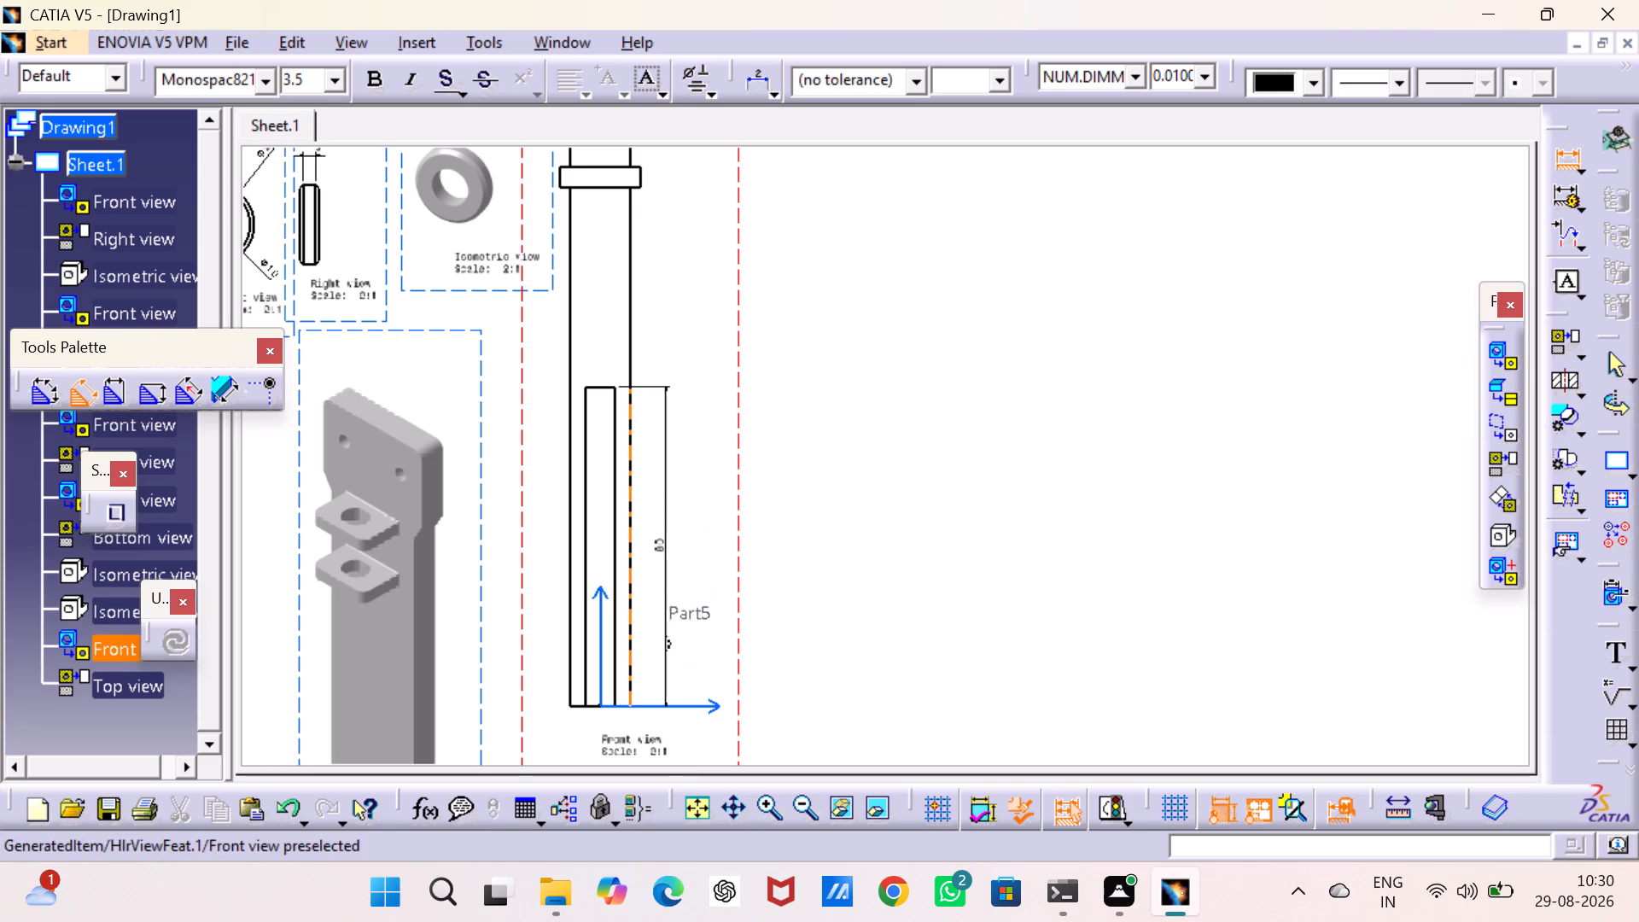
click(579, 709)
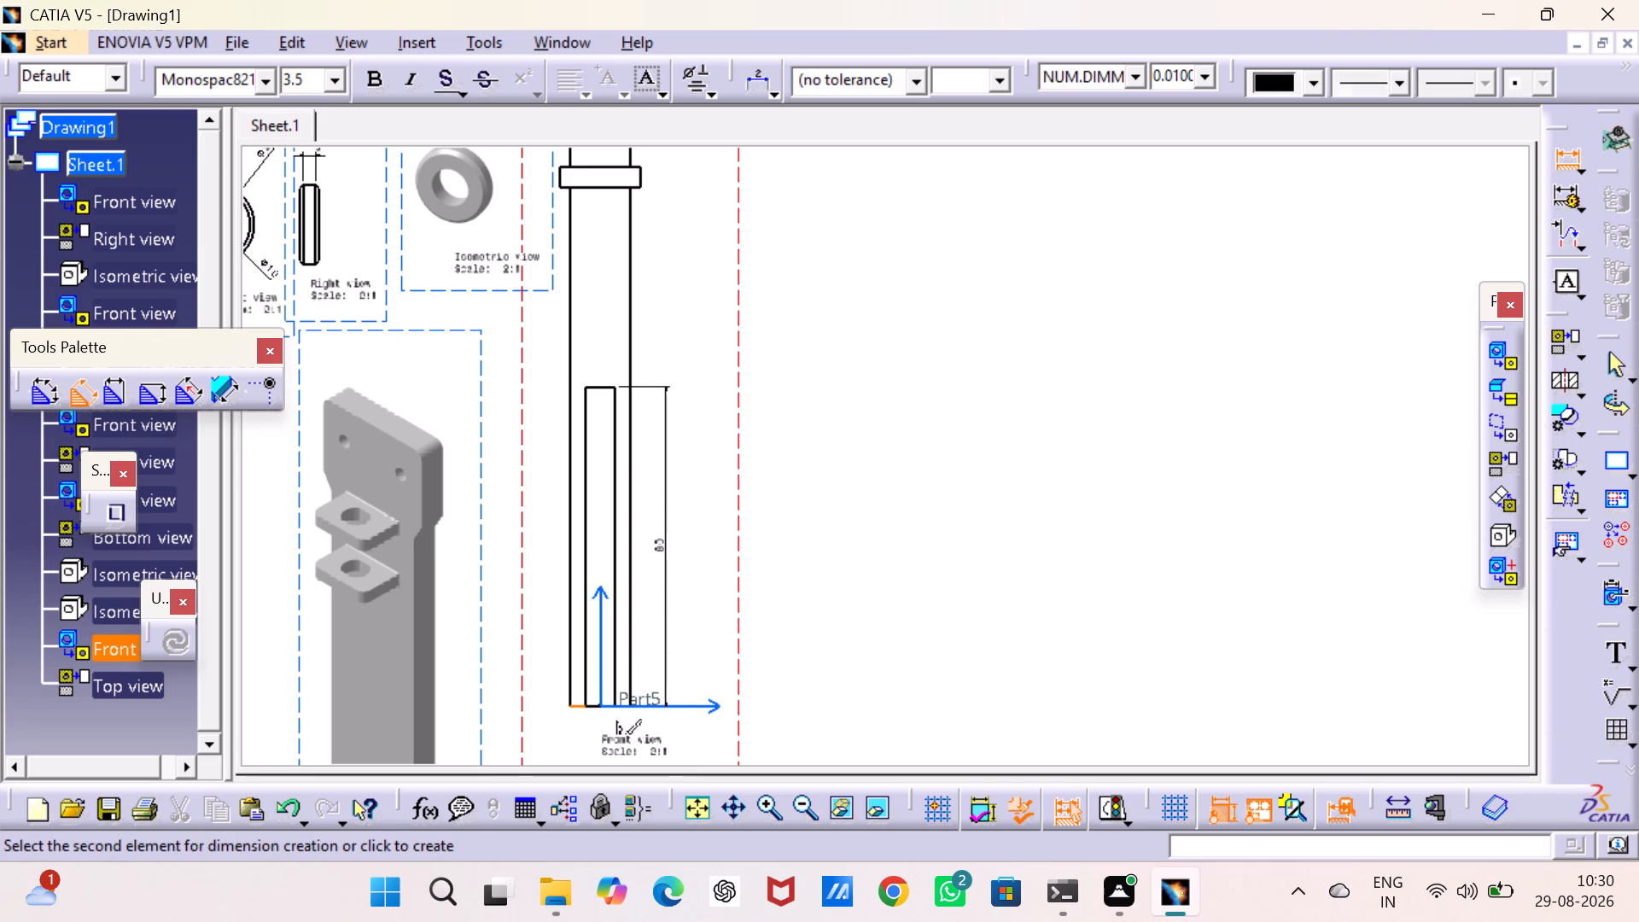
click(623, 188)
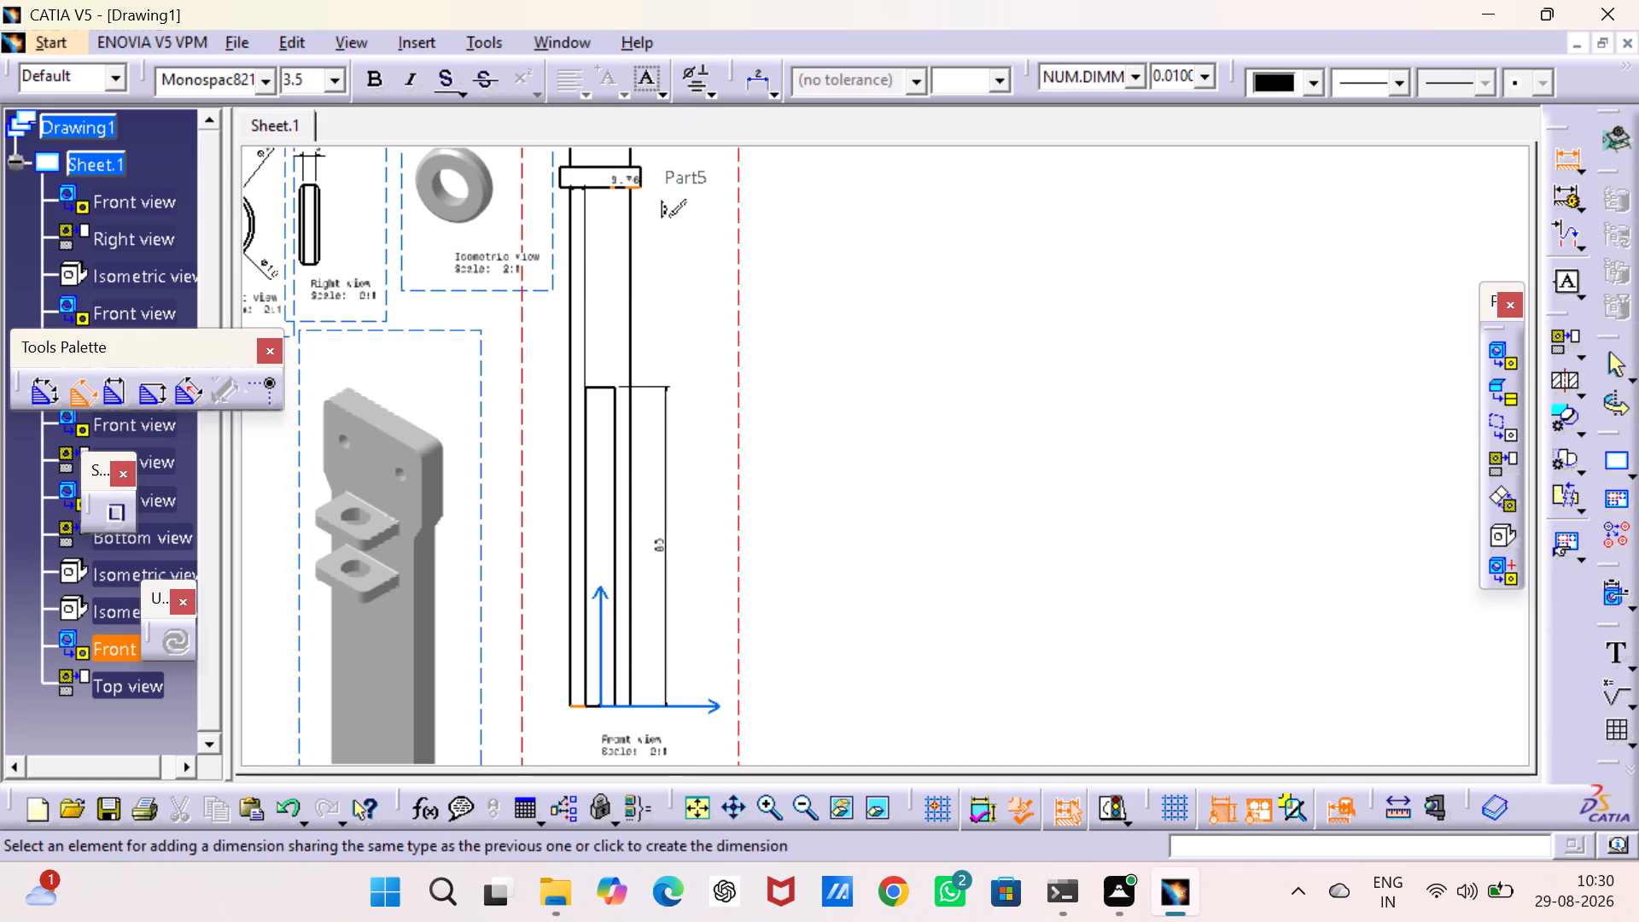
click(696, 423)
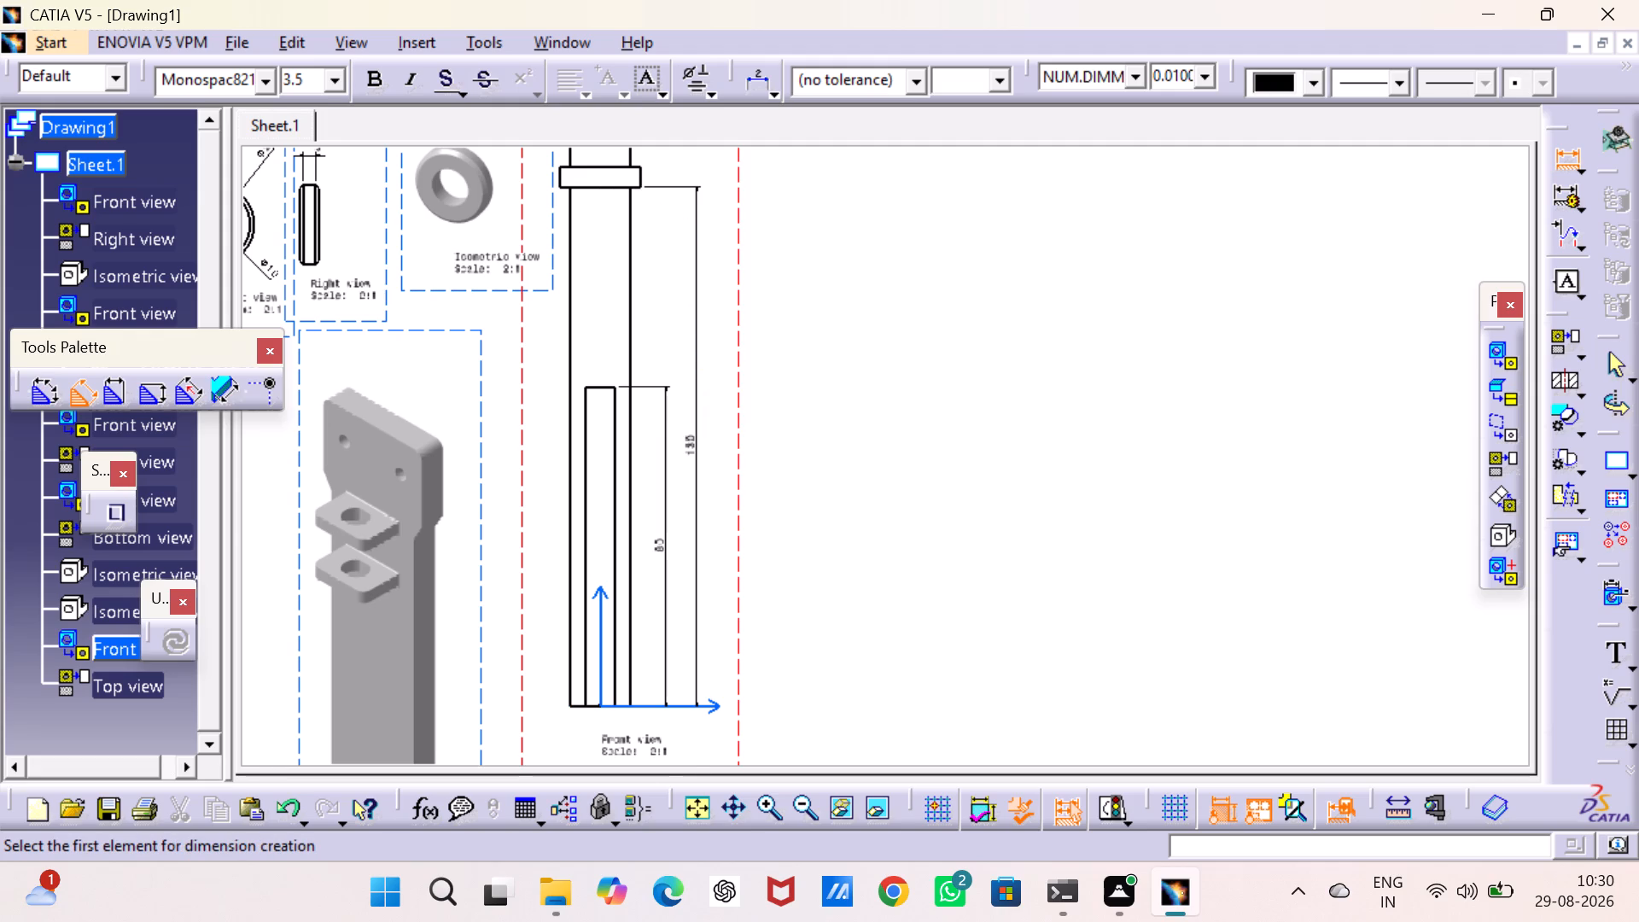
Dimension the collar's thickness beside the follower's front view and the collar's width above the dome.
middle_drag(682, 231, 696, 477)
click(637, 435)
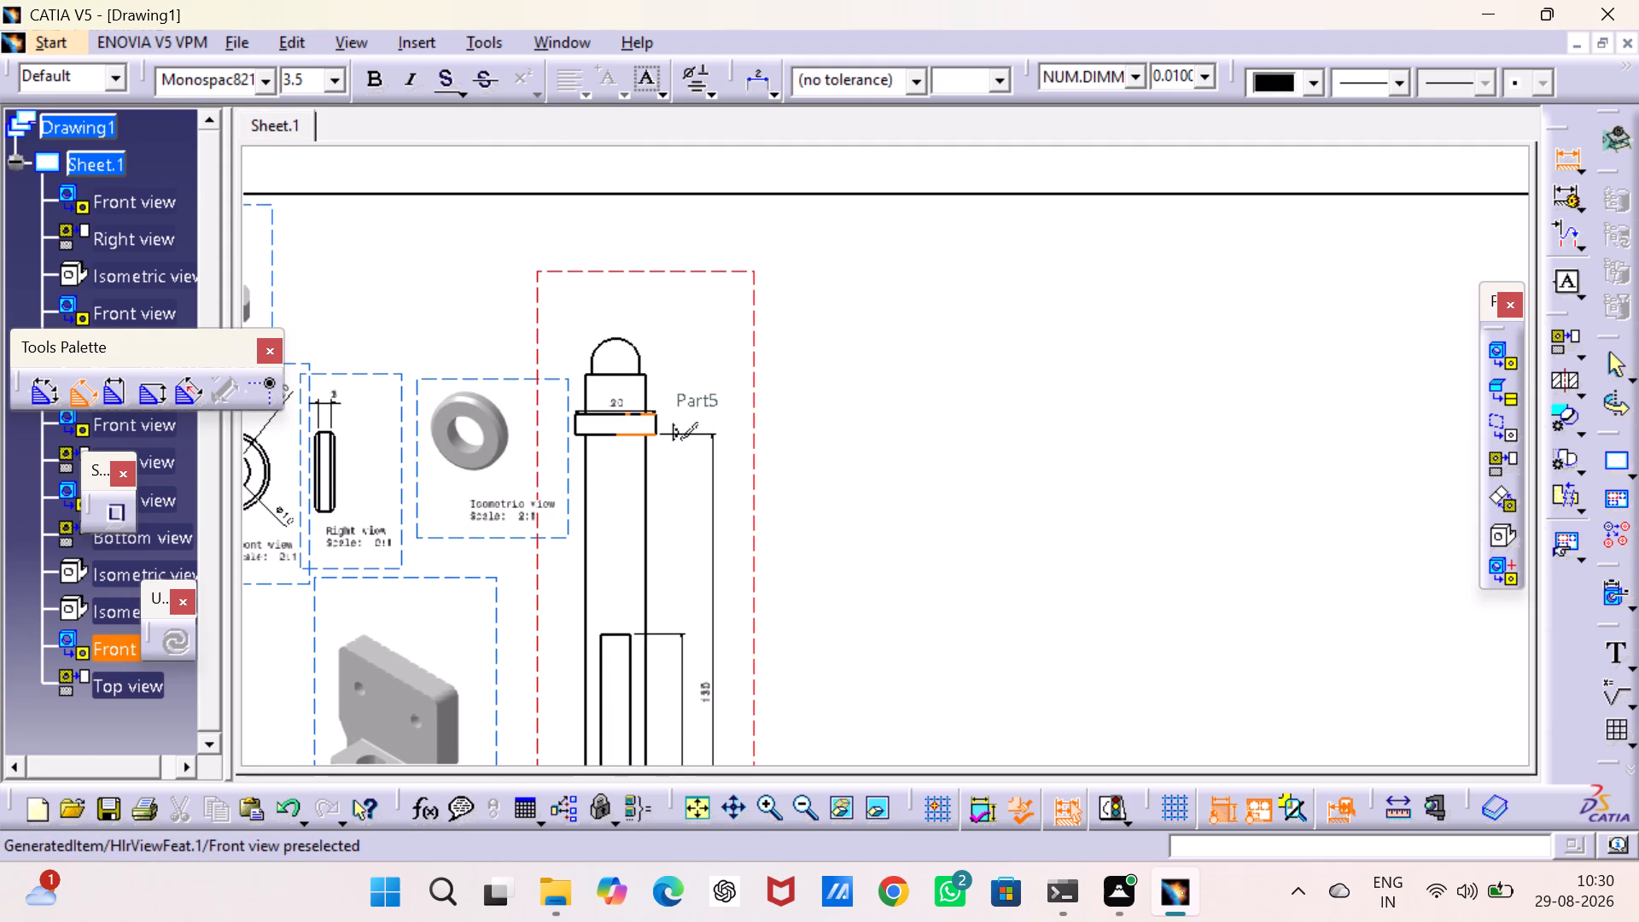
click(638, 411)
click(706, 423)
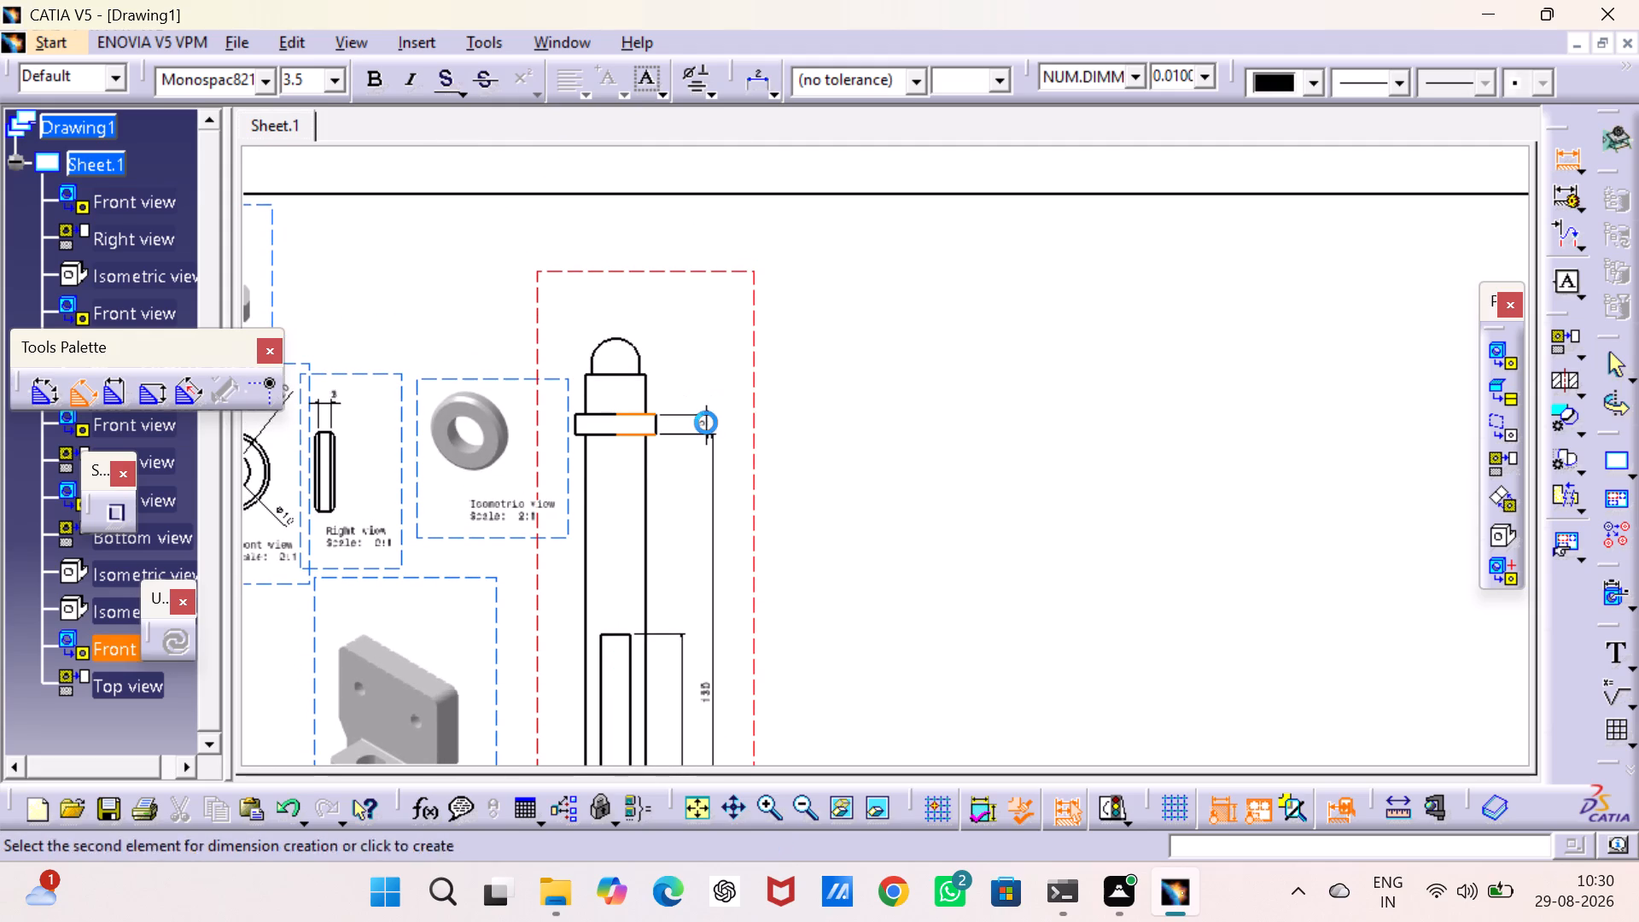
click(635, 436)
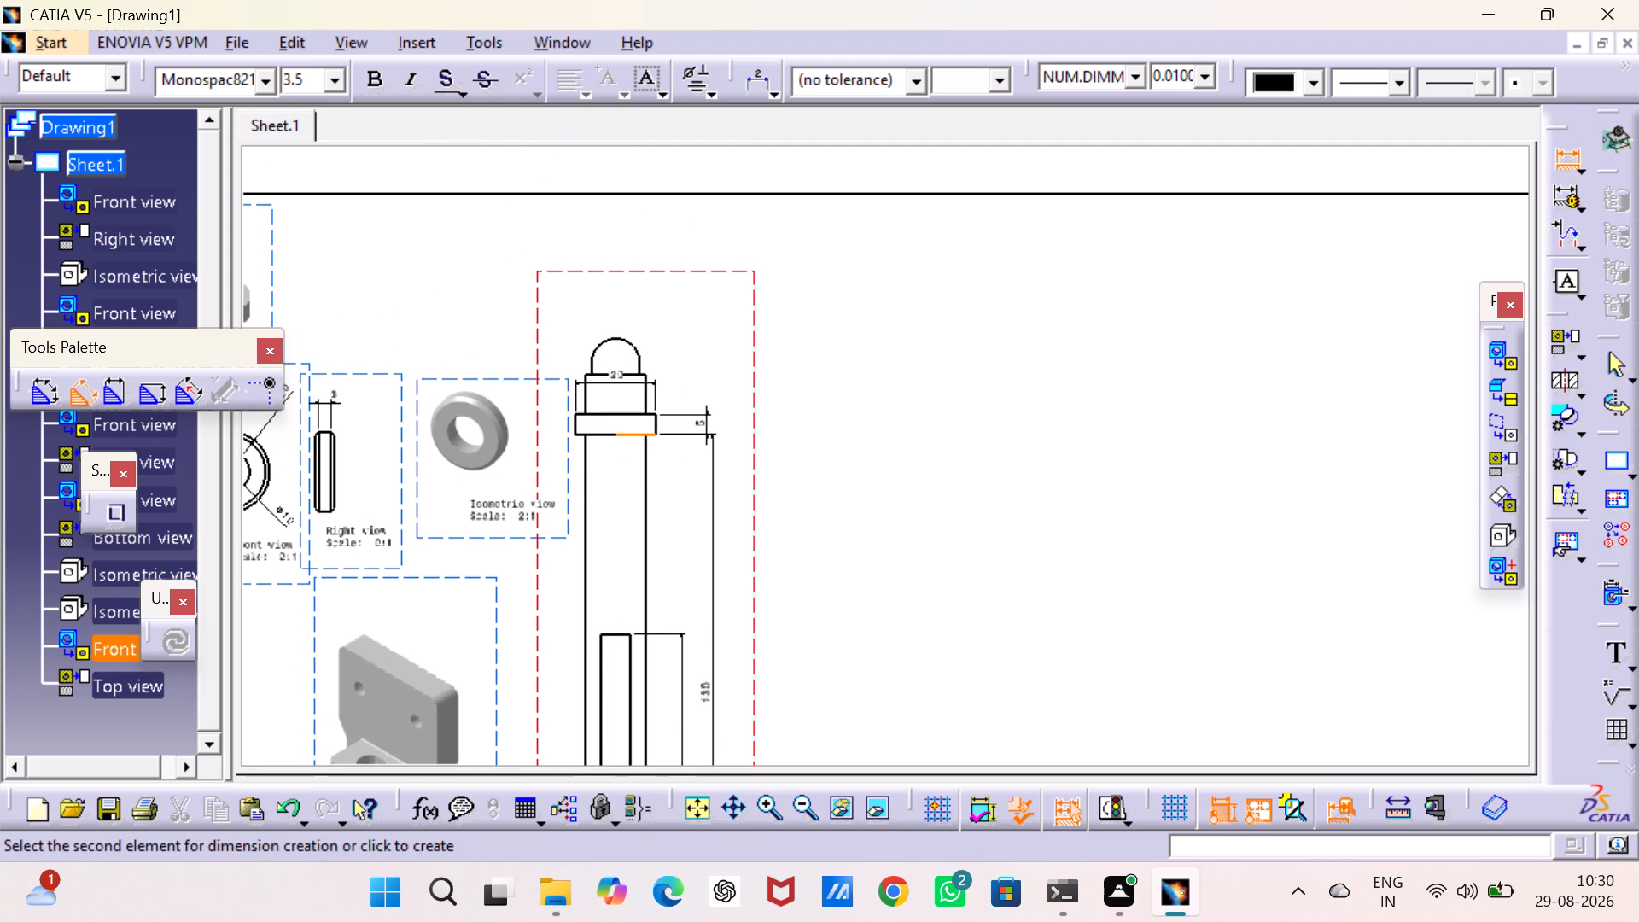
click(624, 308)
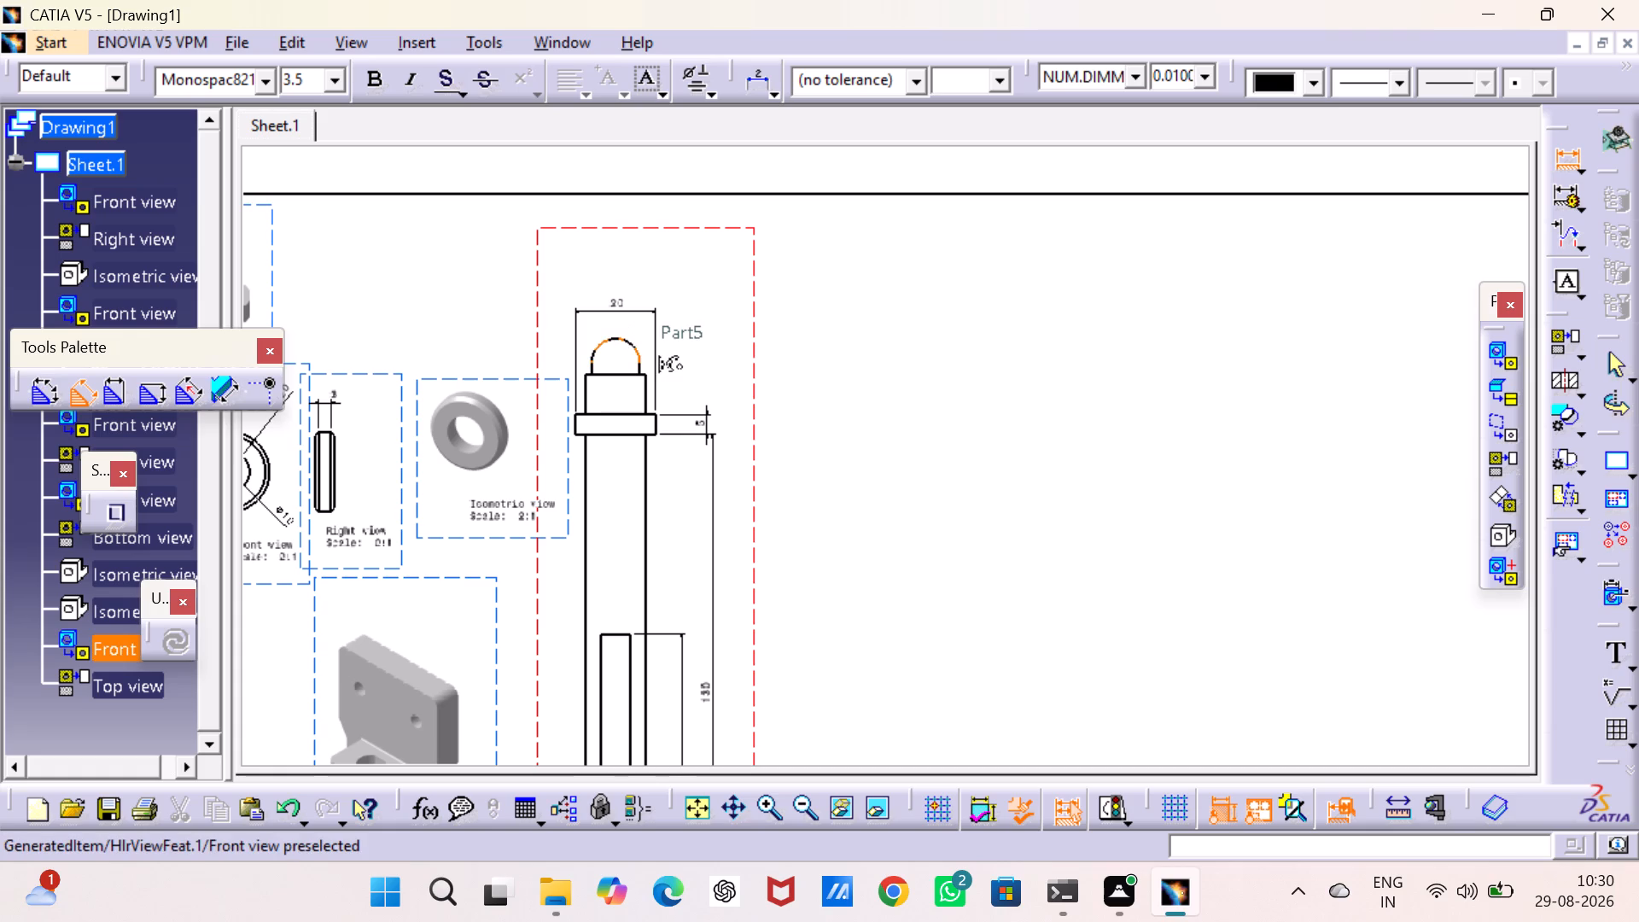
Dimension the follower's domed tip in the front view, using the Radius Center representation.
drag(619, 340, 621, 330)
right_click(656, 273)
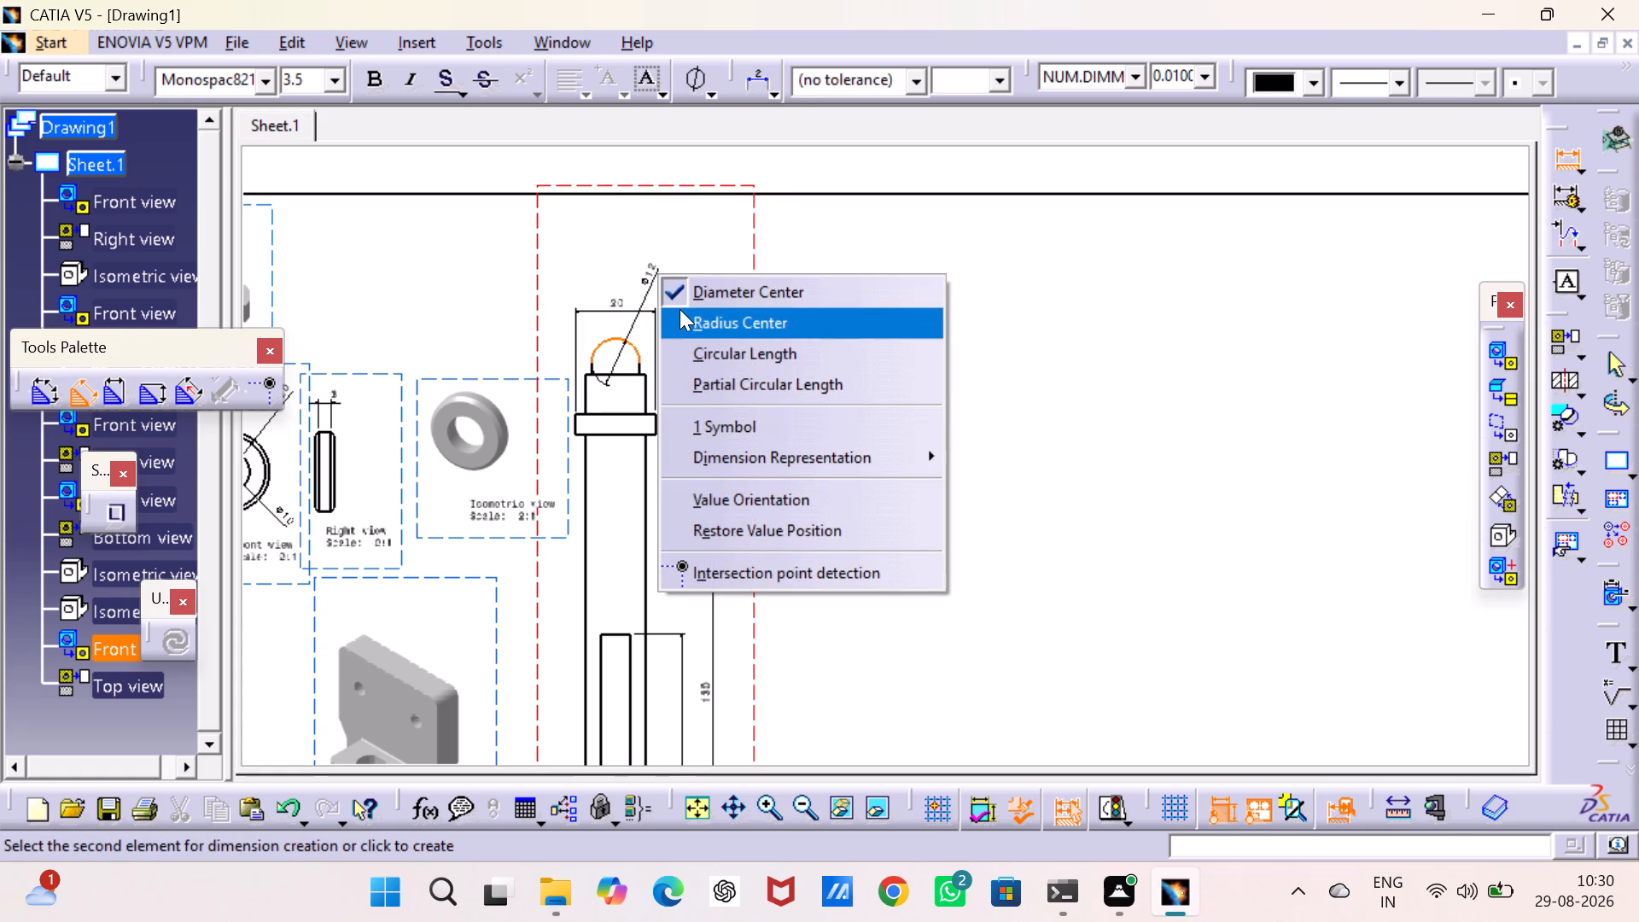
click(680, 309)
click(657, 277)
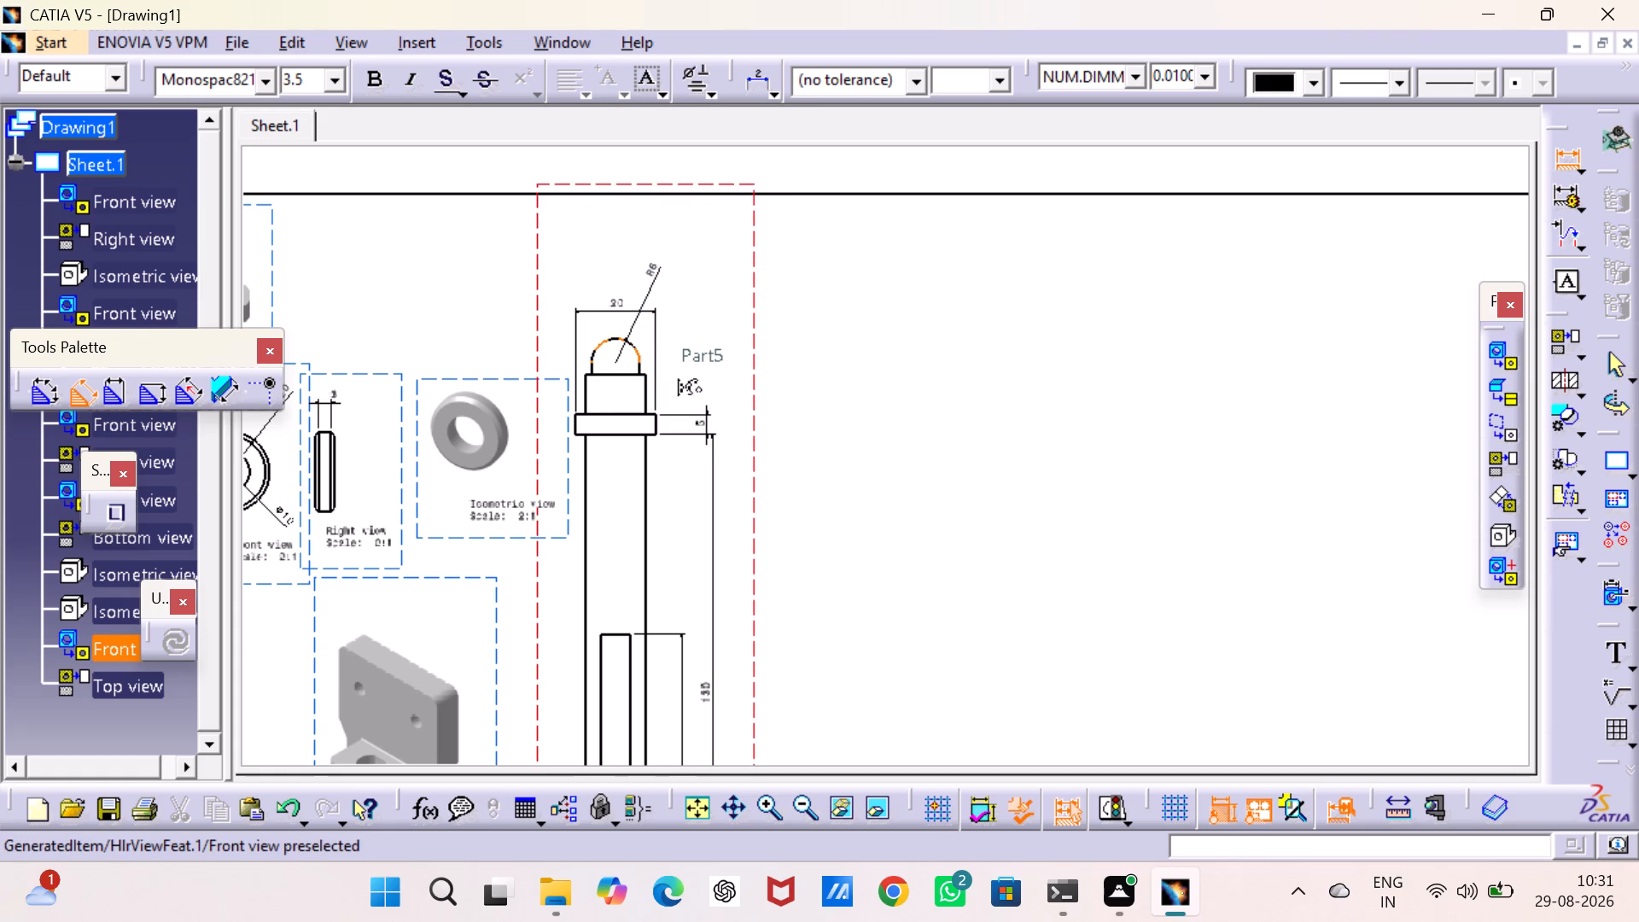
Dimension the diameter of the neck above the collar and the distance from the neck's top edge to the dome's centre.
click(639, 372)
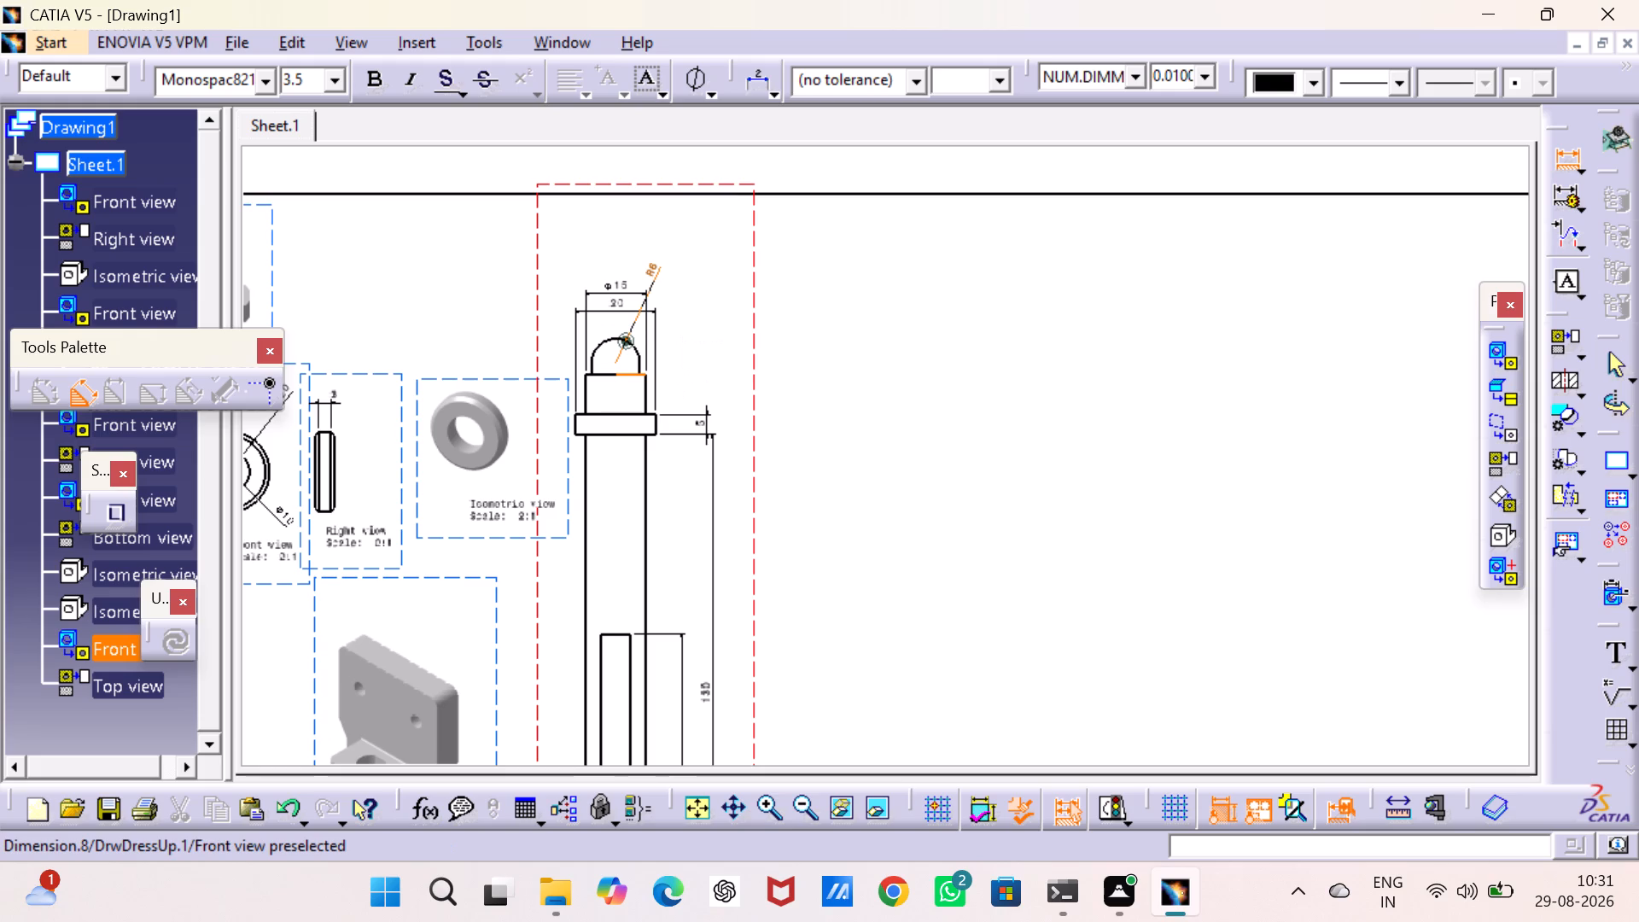
click(644, 280)
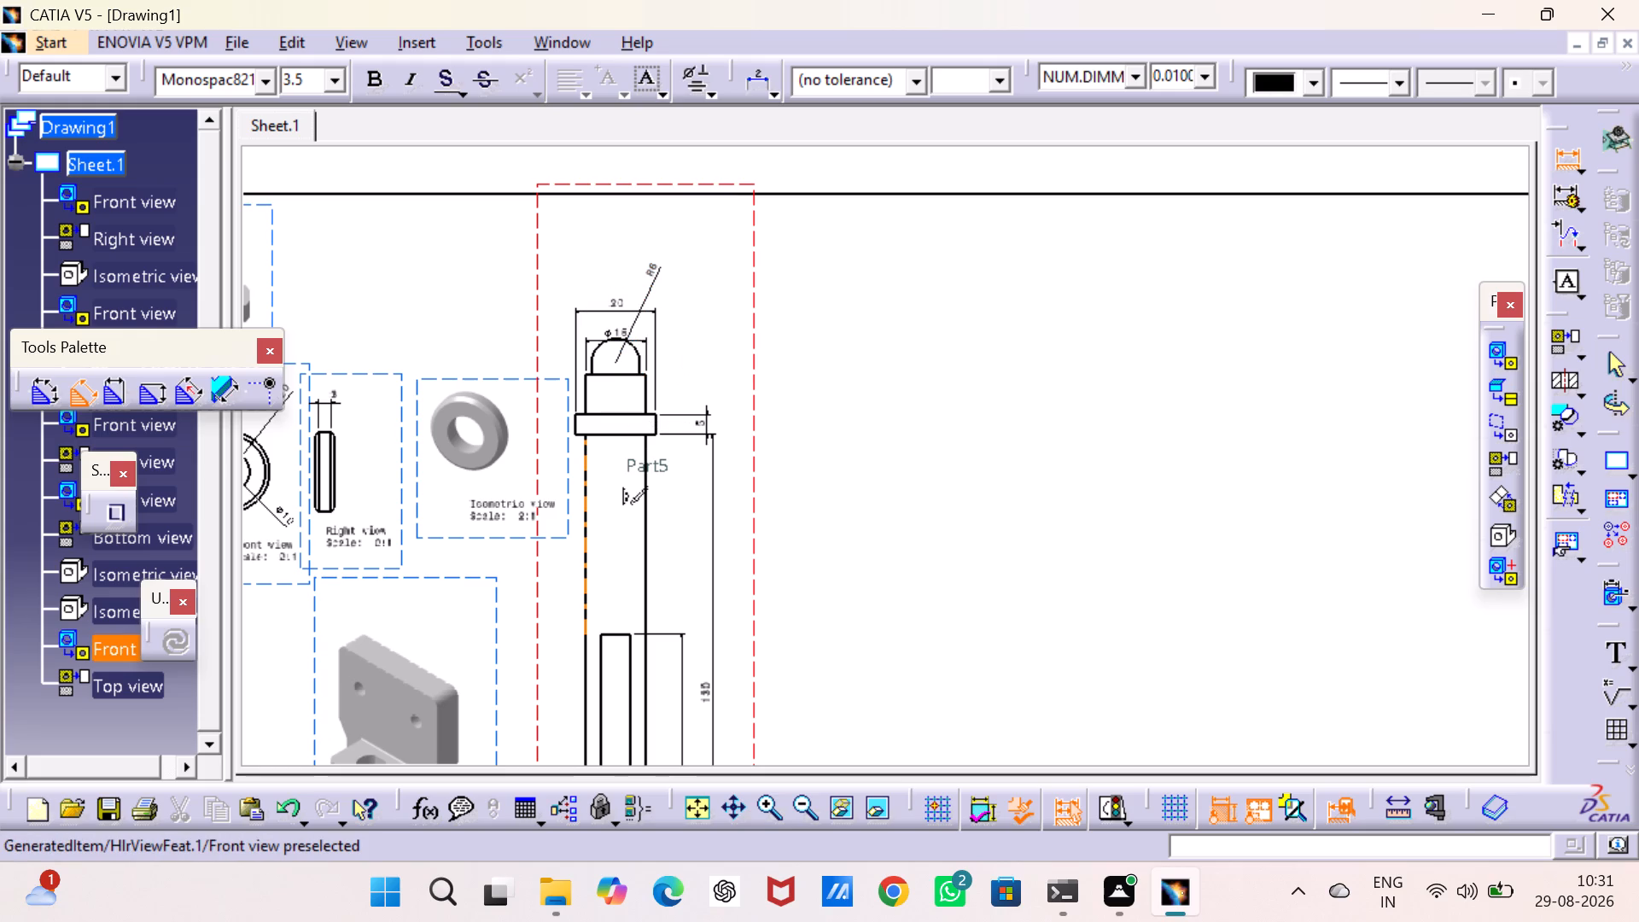
click(639, 372)
click(639, 354)
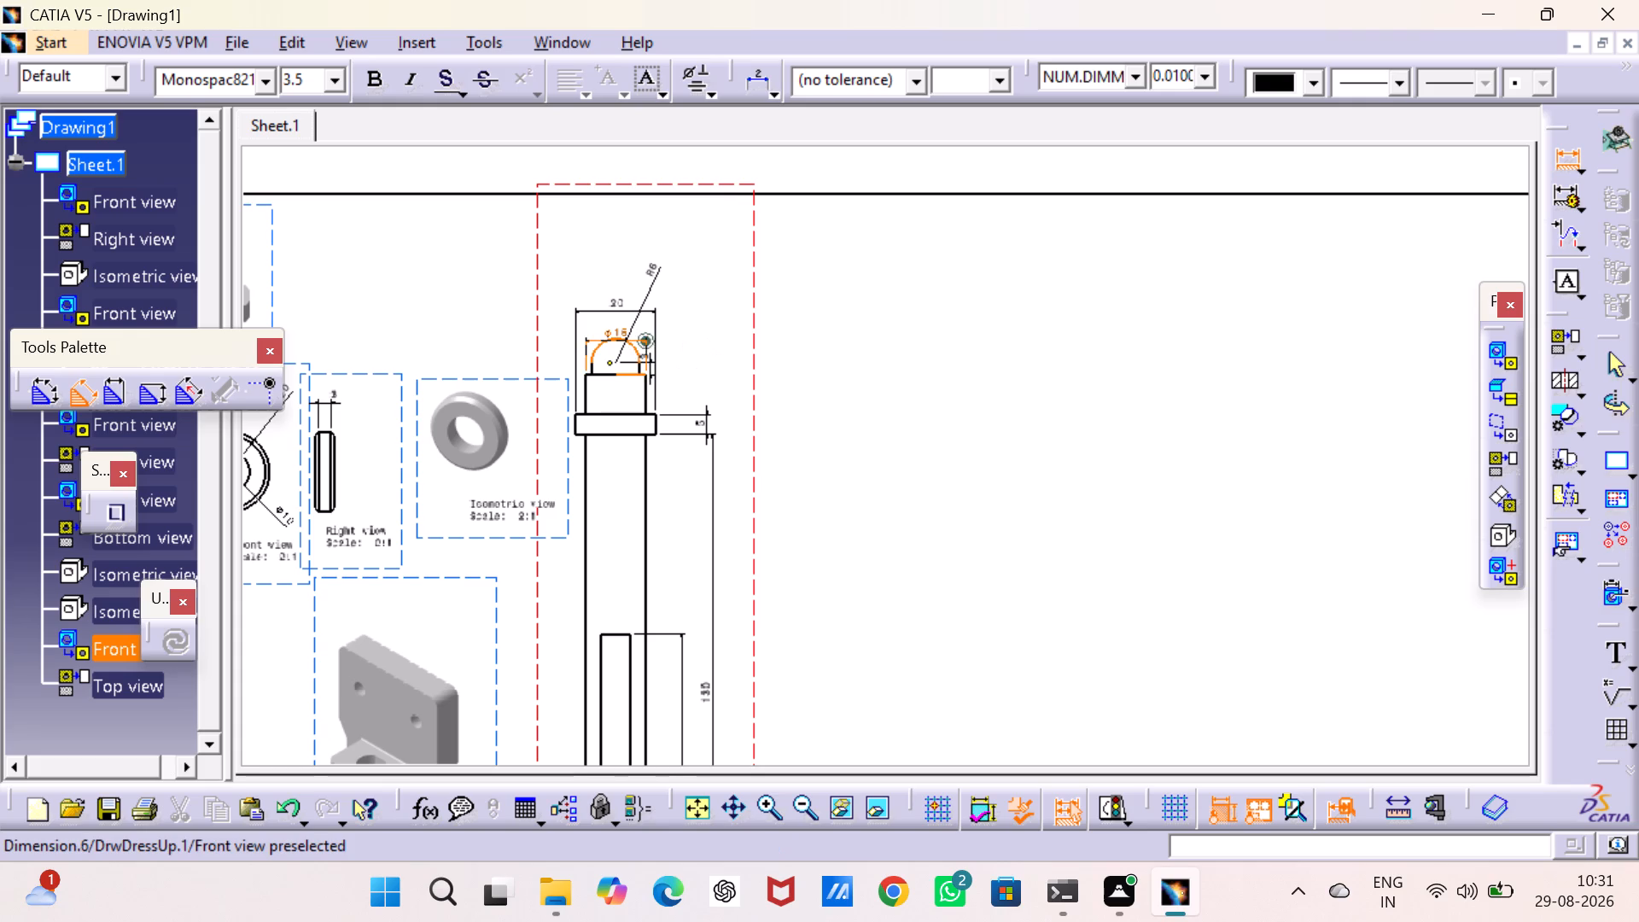
click(685, 360)
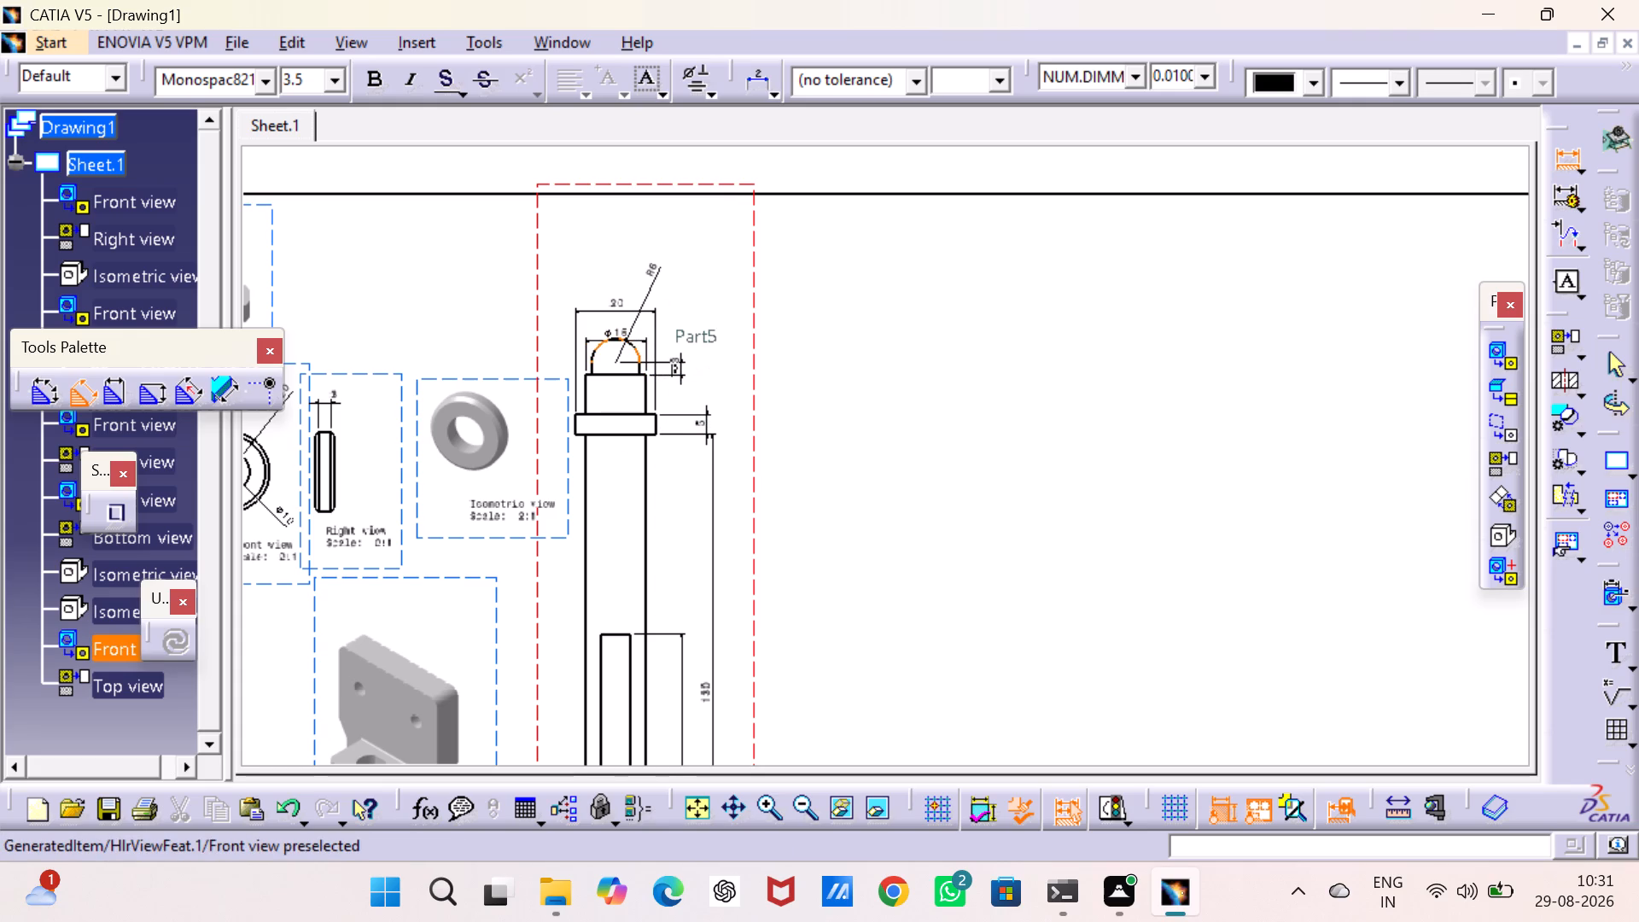
key(Escape)
key(Escape)
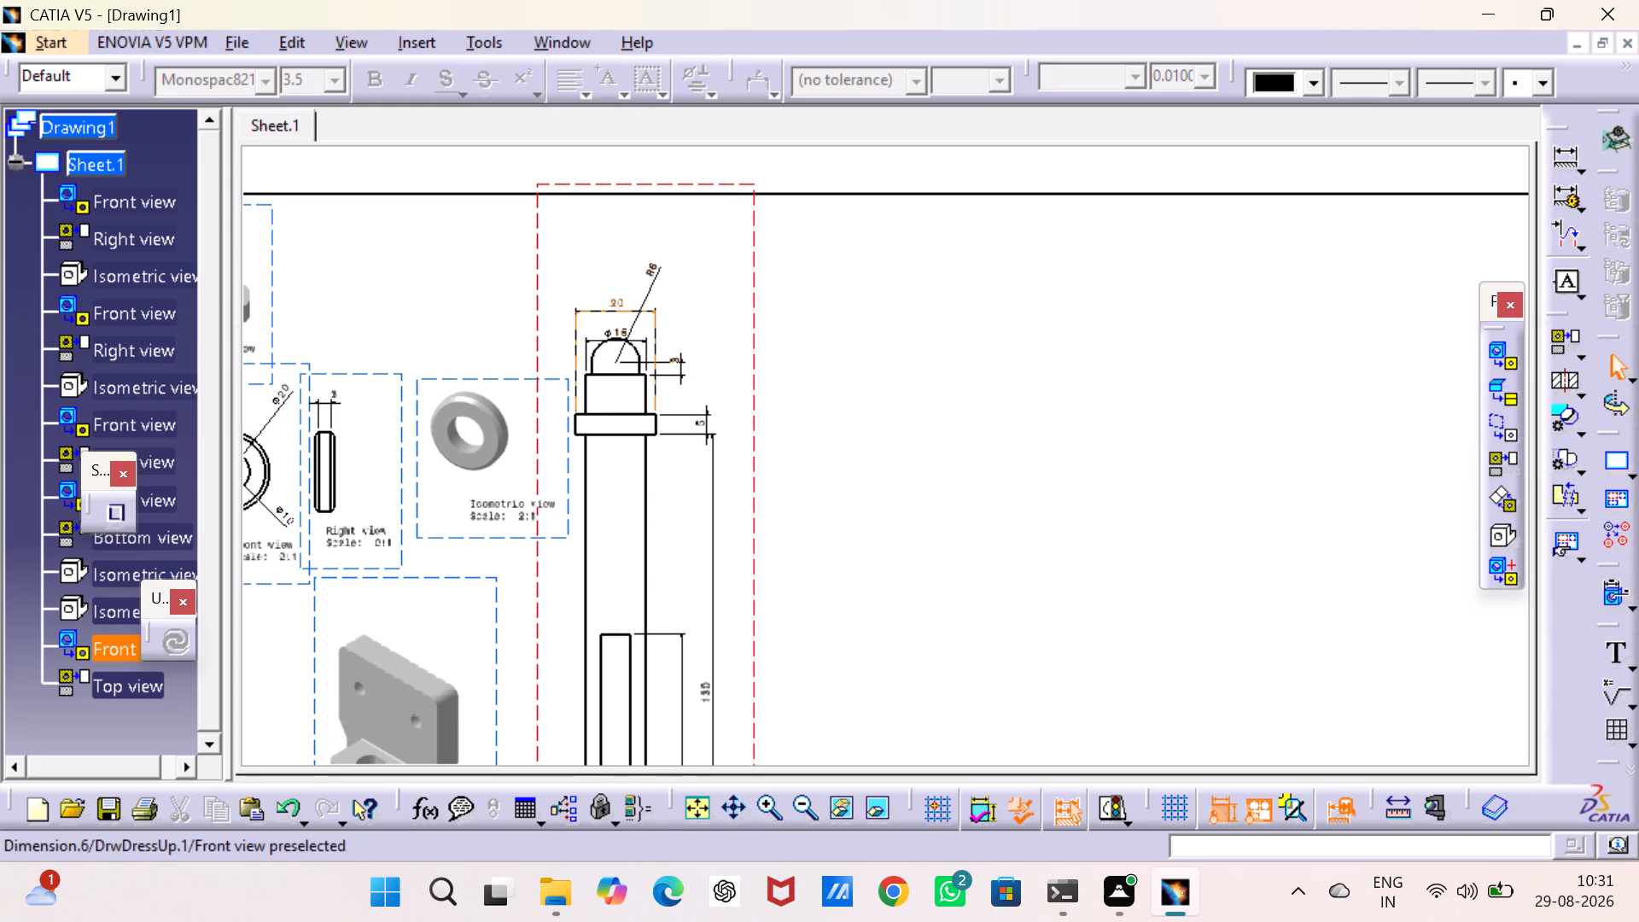
Move the neck's diameter dimension up, between the dome and the collar's width dimension.
drag(615, 335, 616, 322)
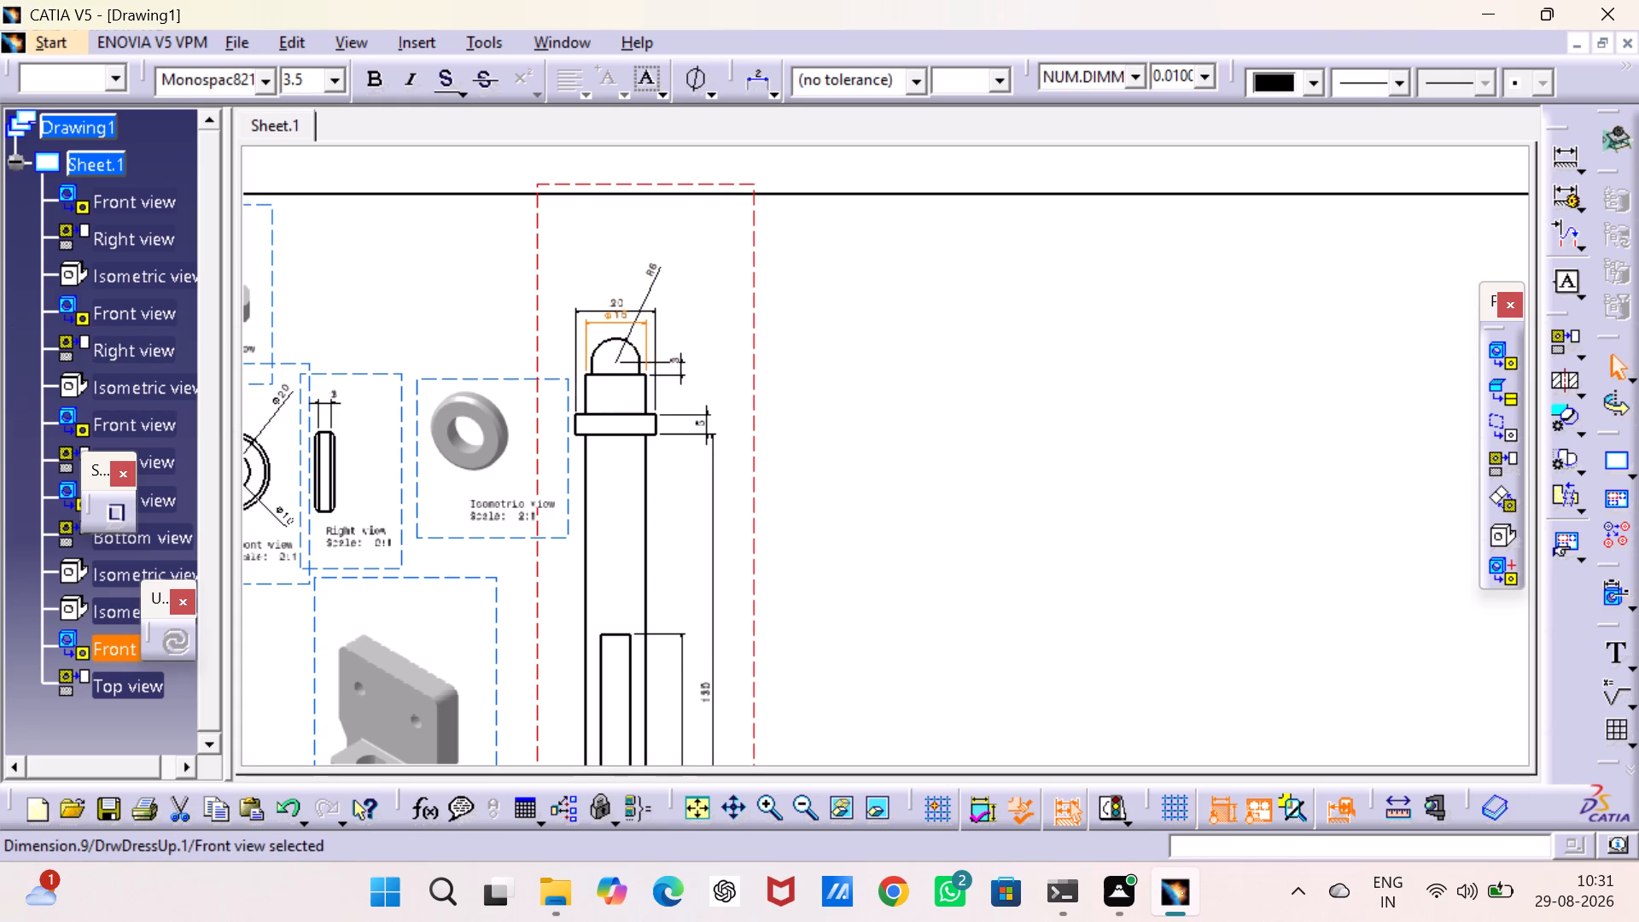
drag(616, 322, 616, 324)
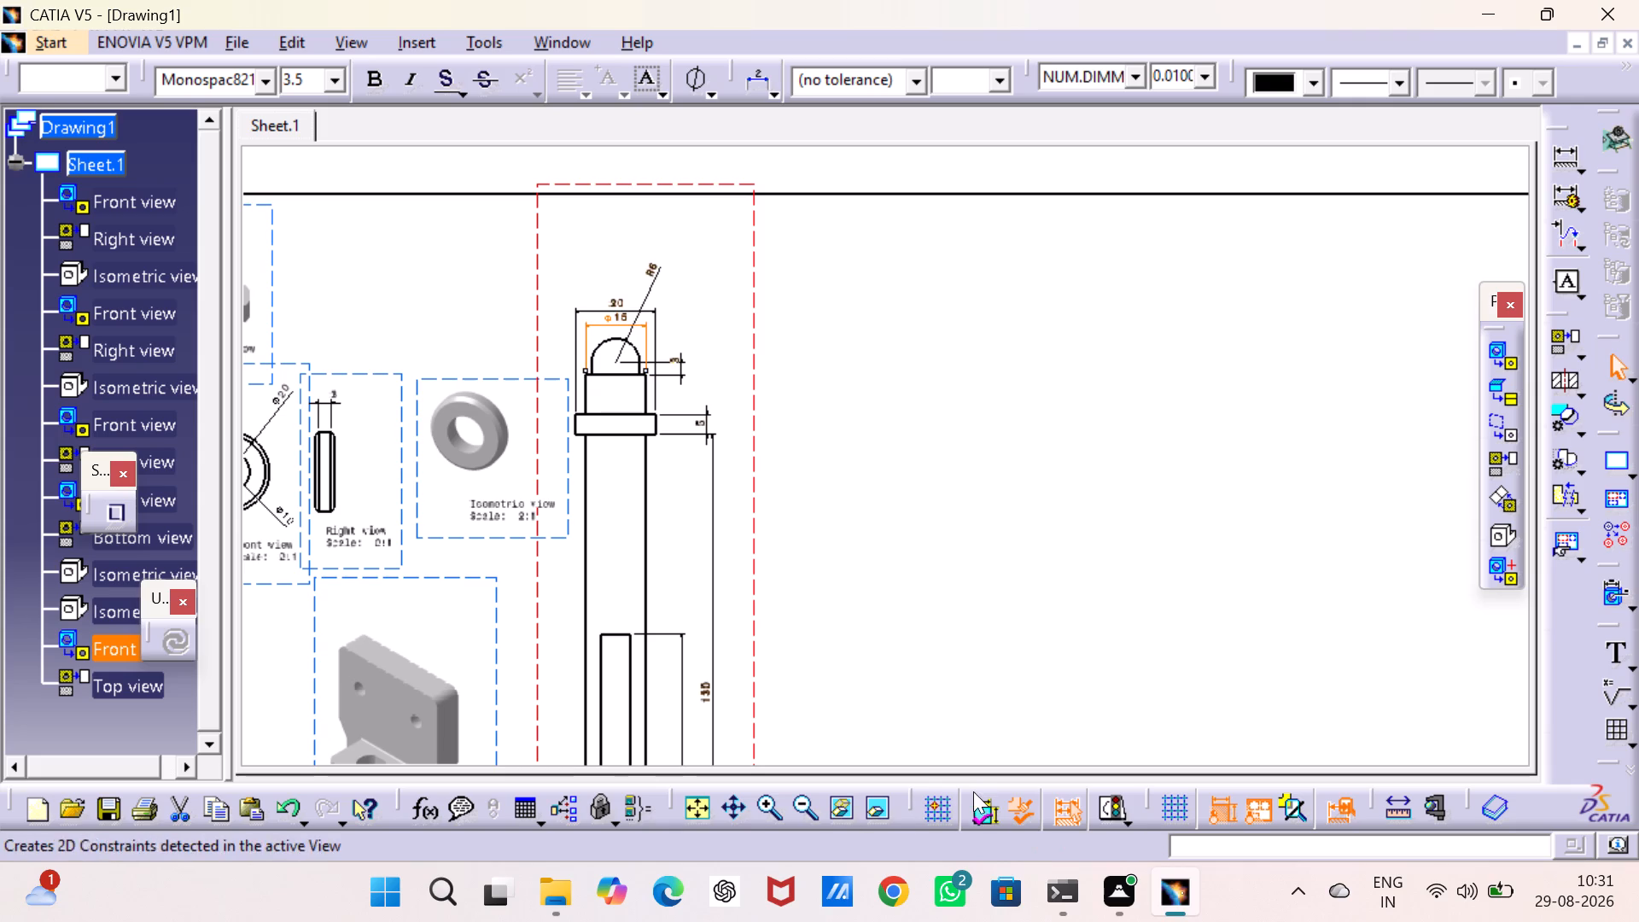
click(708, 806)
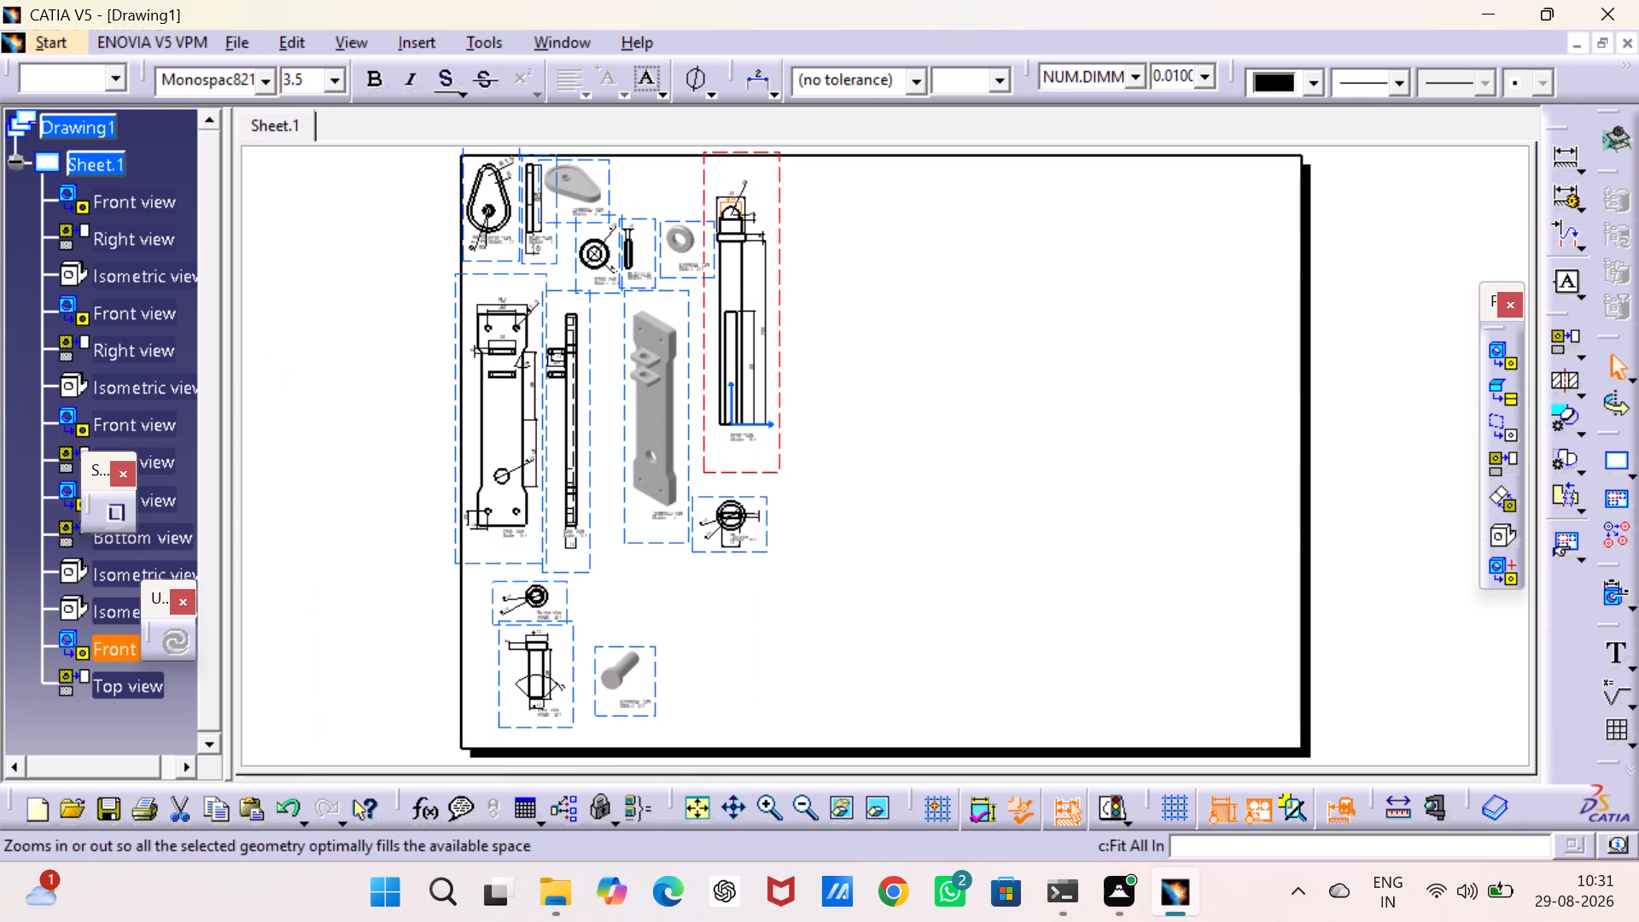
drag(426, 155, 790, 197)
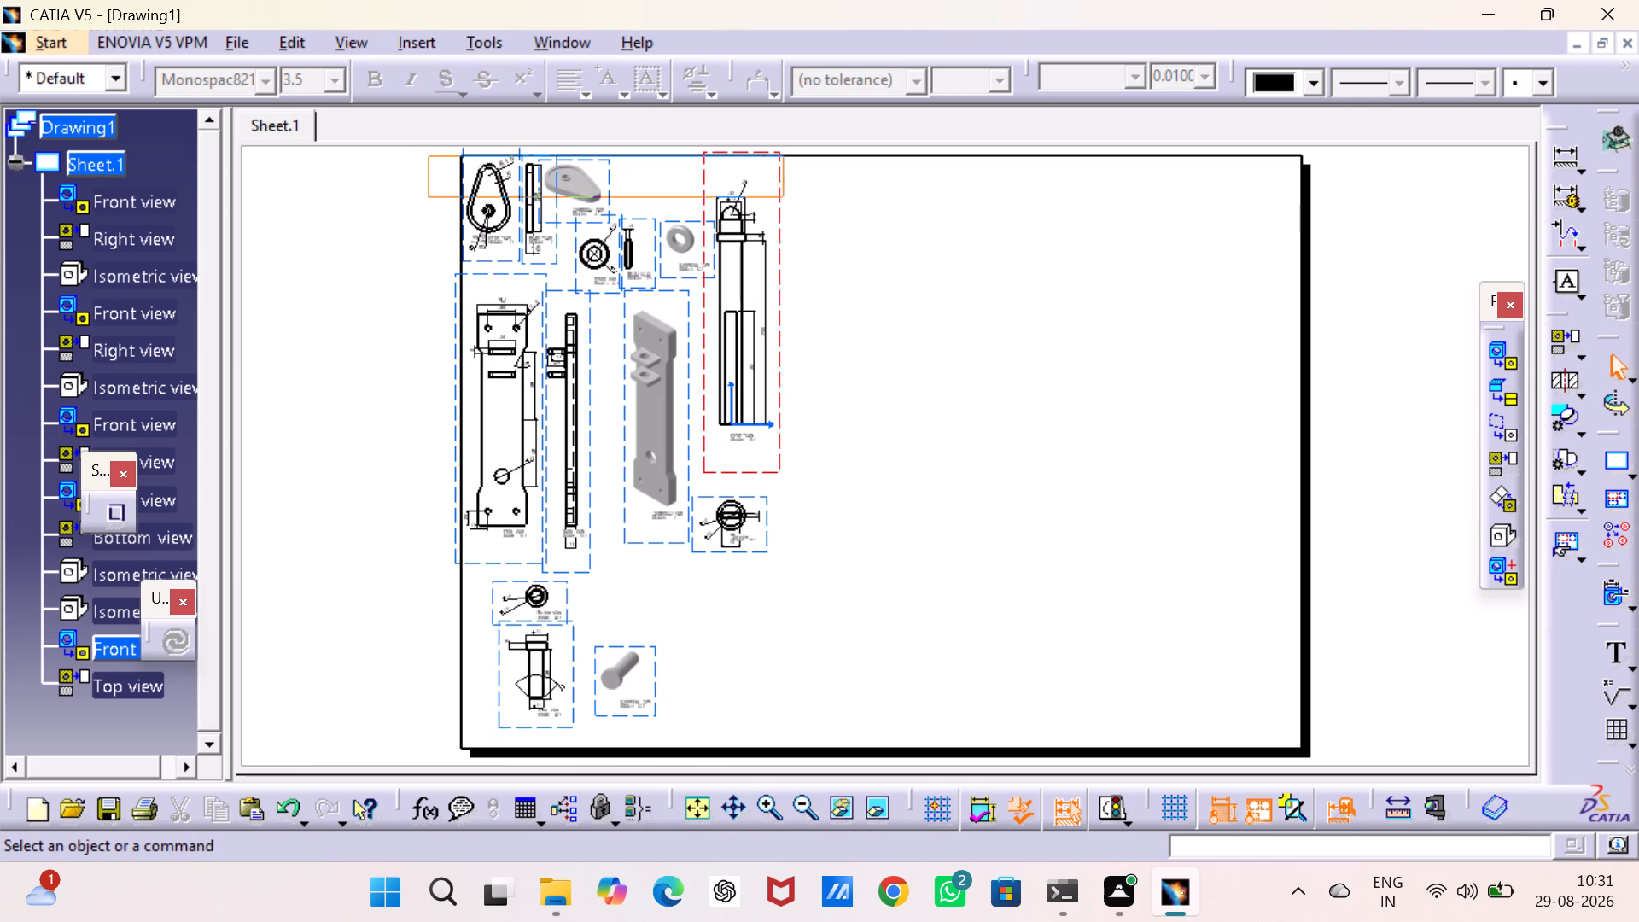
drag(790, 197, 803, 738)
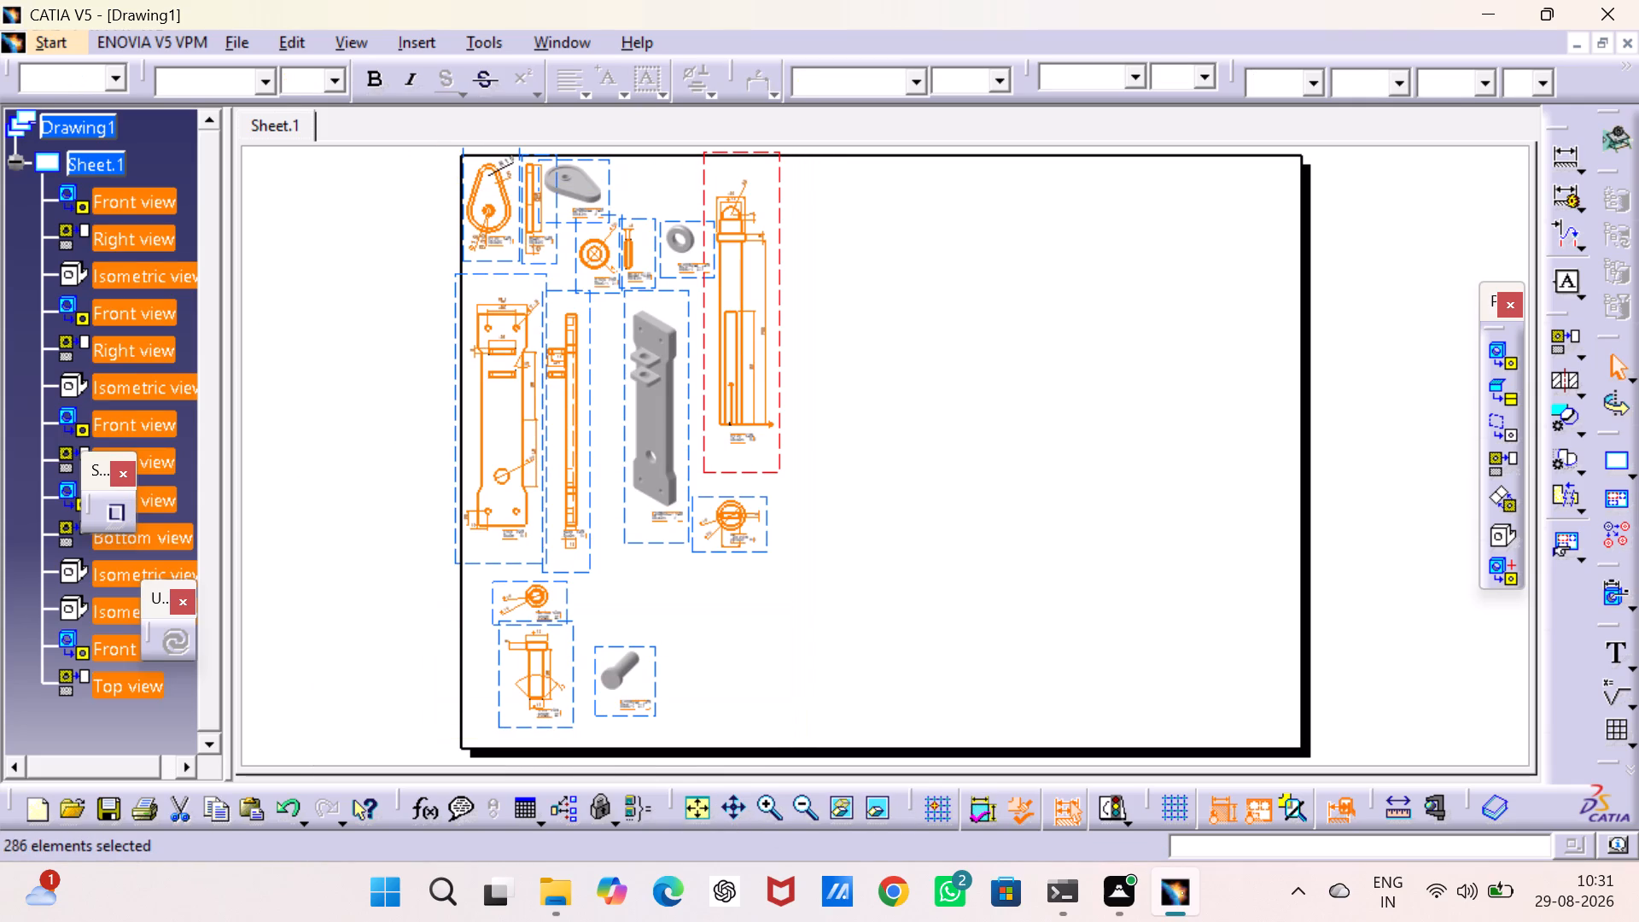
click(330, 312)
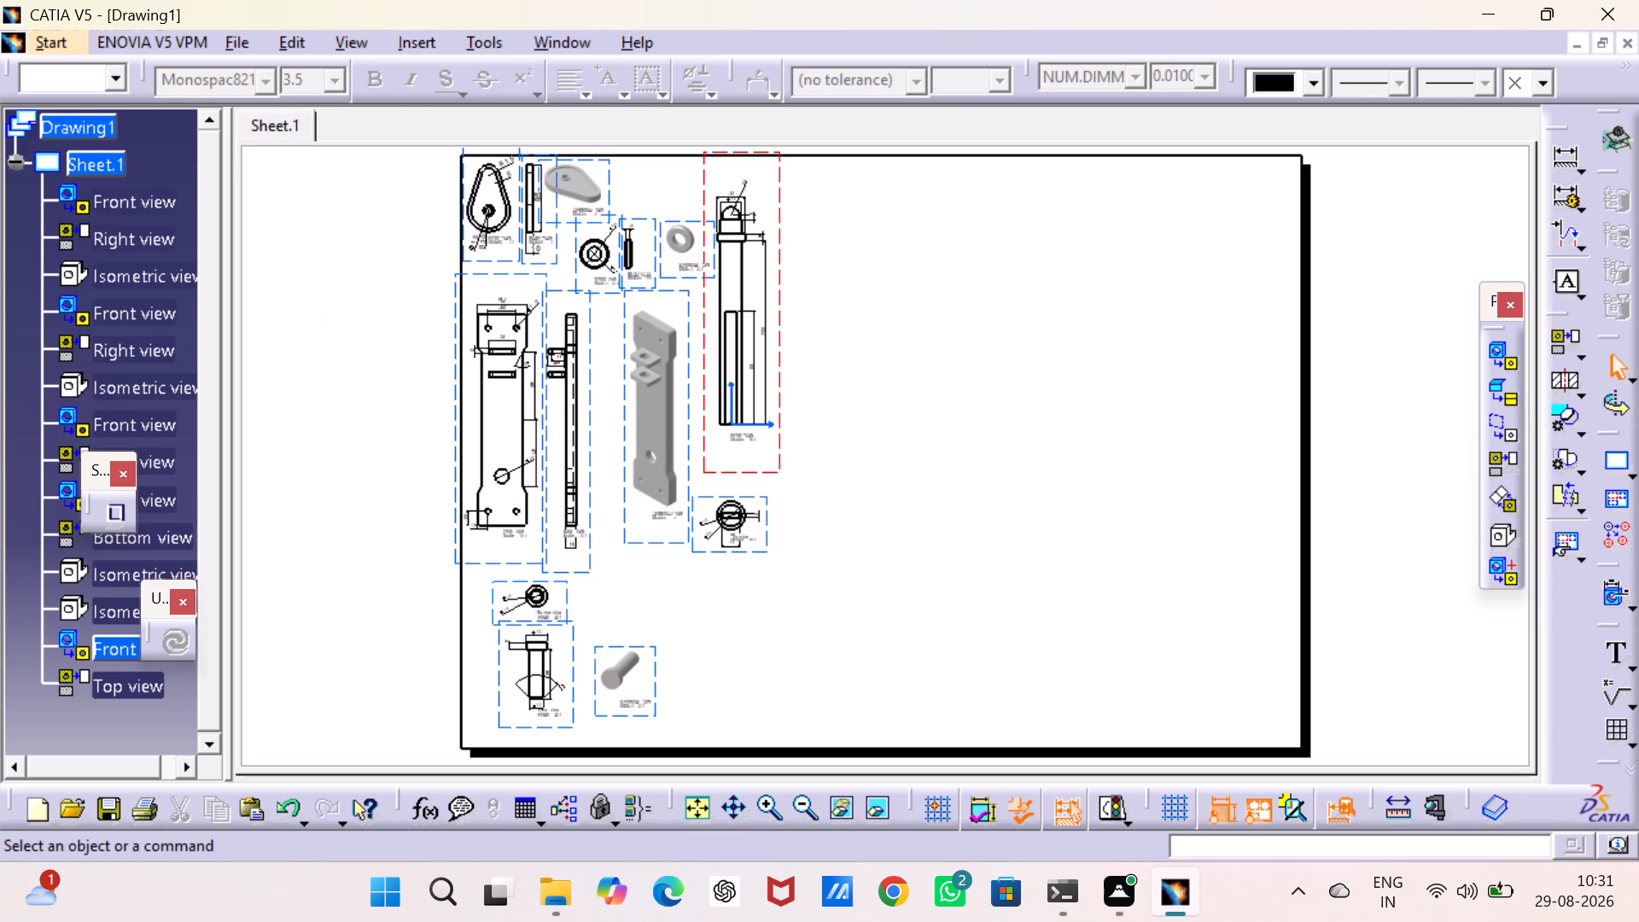
Create an isometric view of follower.CATPart and place it beside the follower's front view.
click(771, 802)
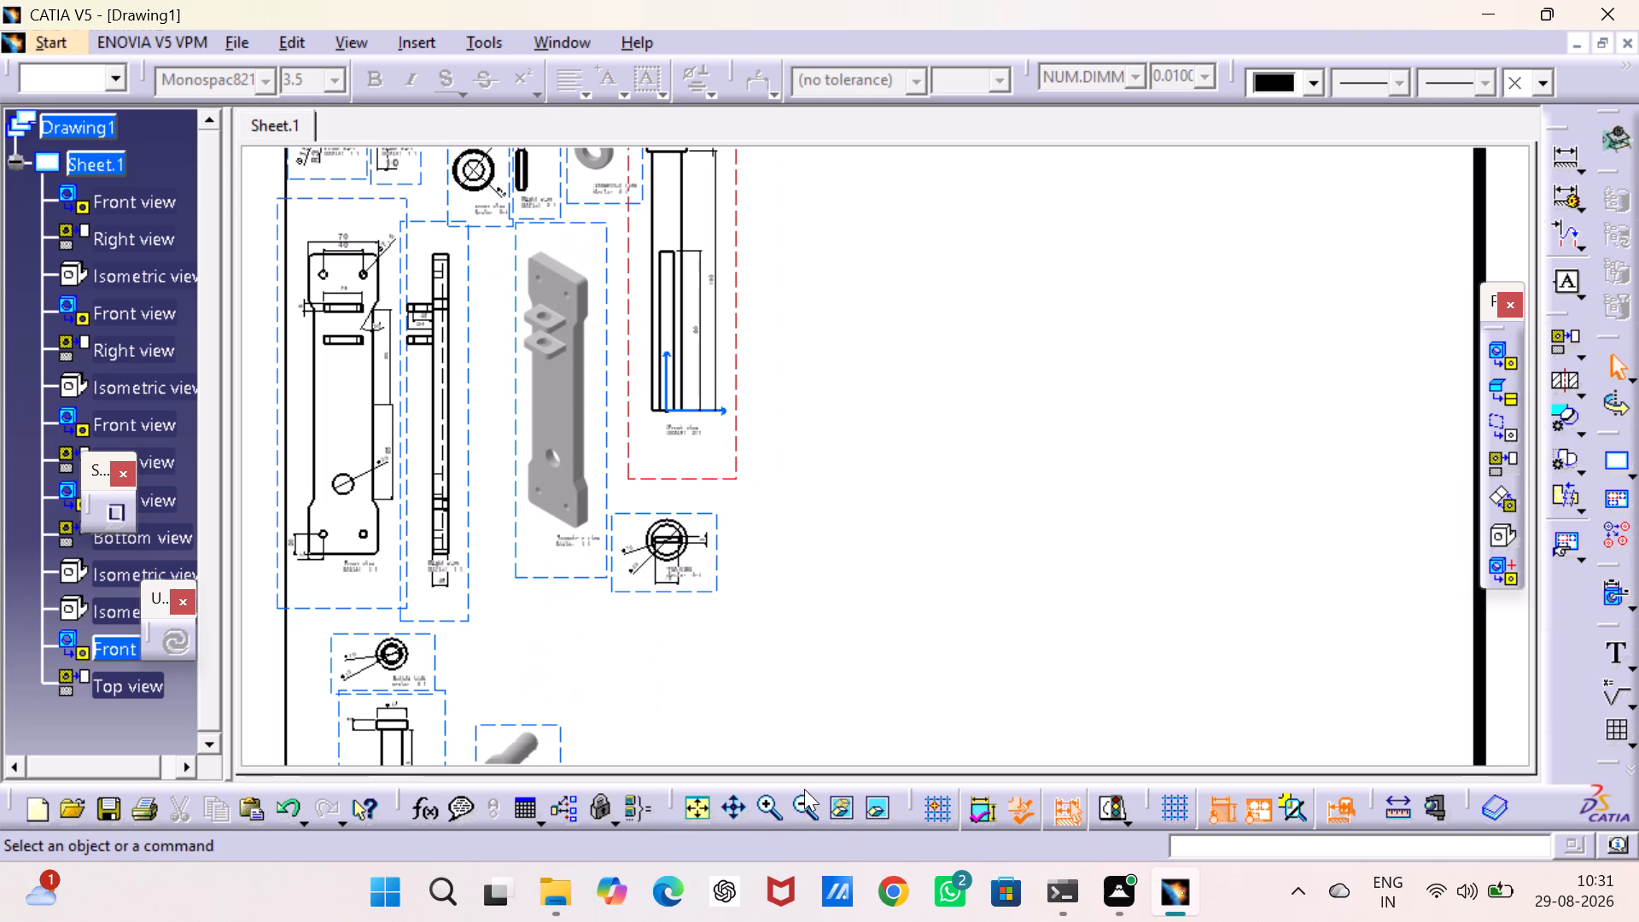
click(802, 803)
middle_drag(957, 450, 952, 454)
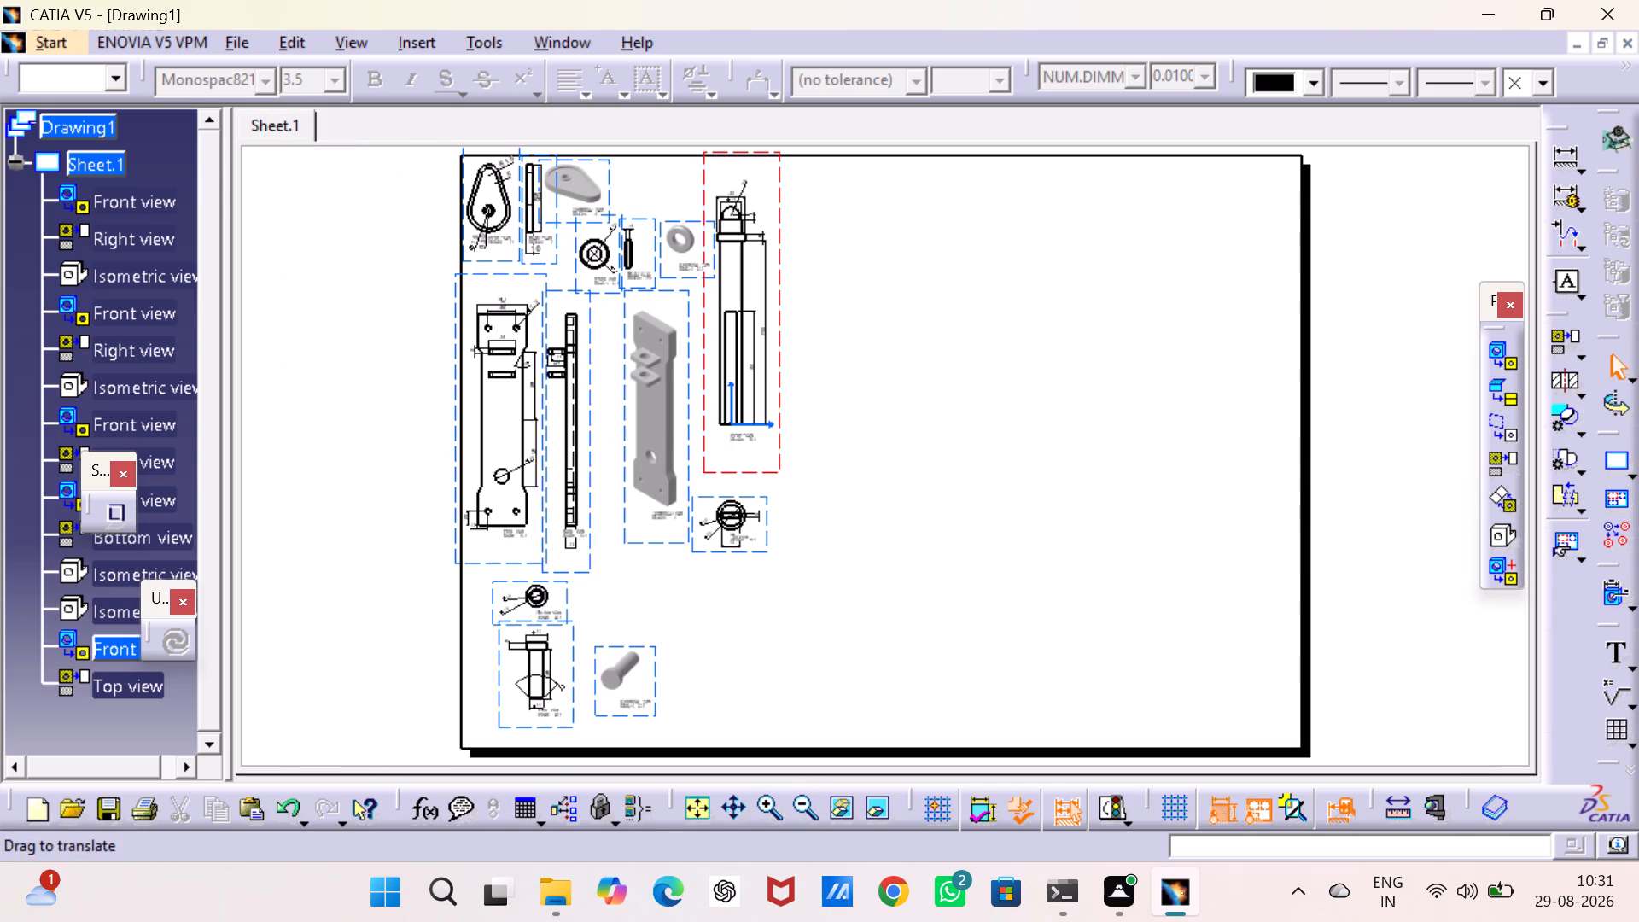
middle_drag(952, 454, 893, 492)
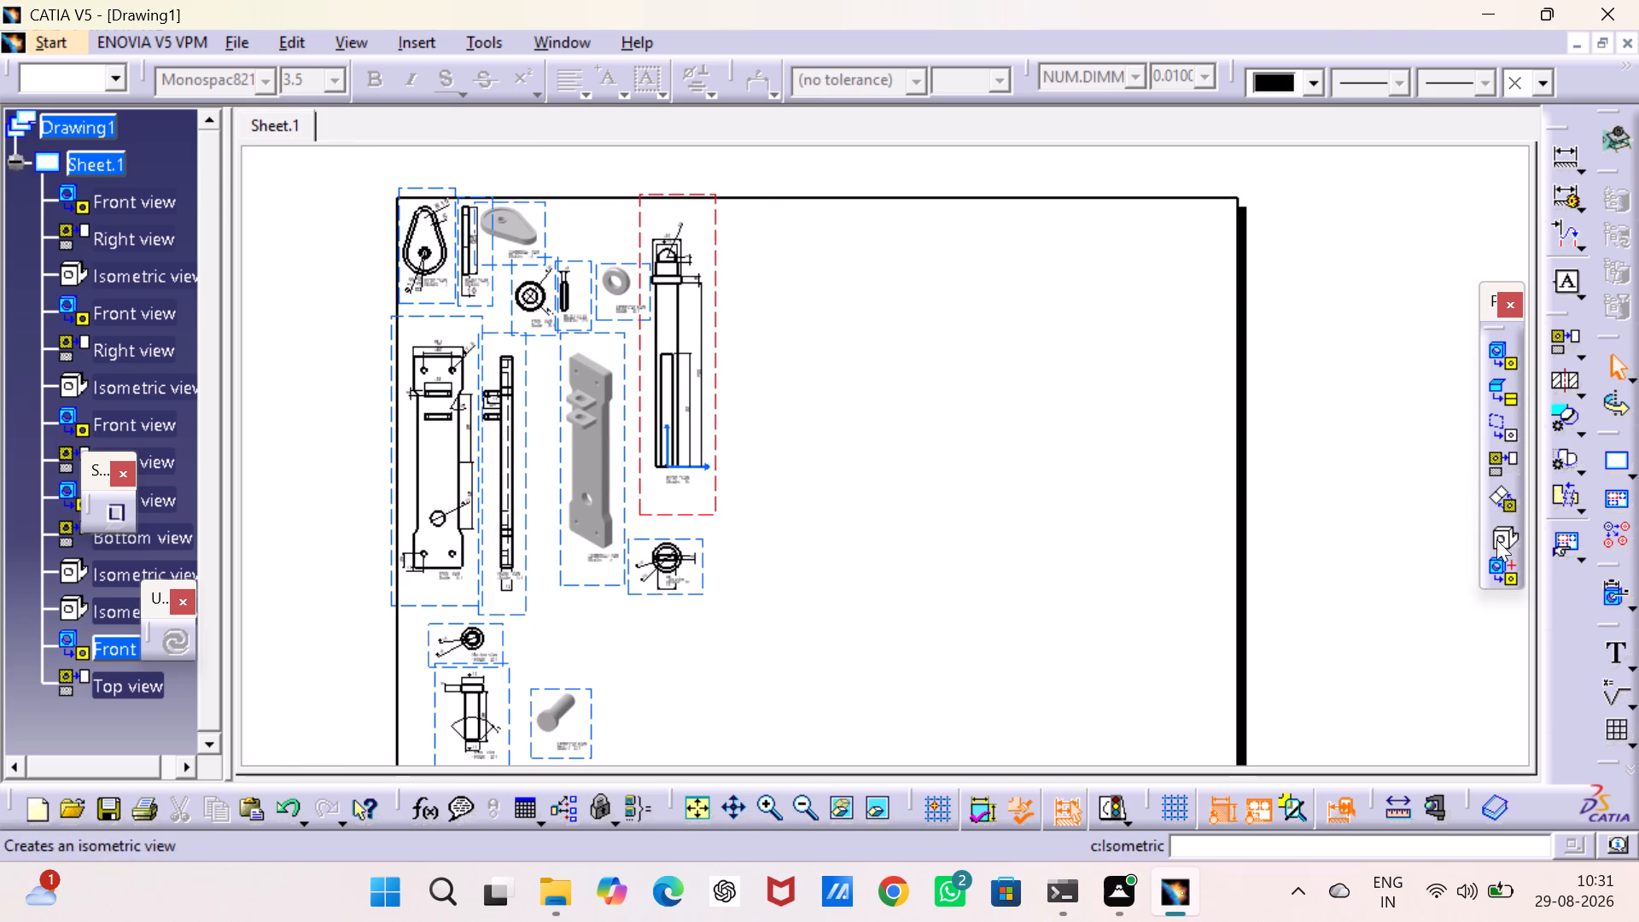
click(1497, 540)
click(562, 32)
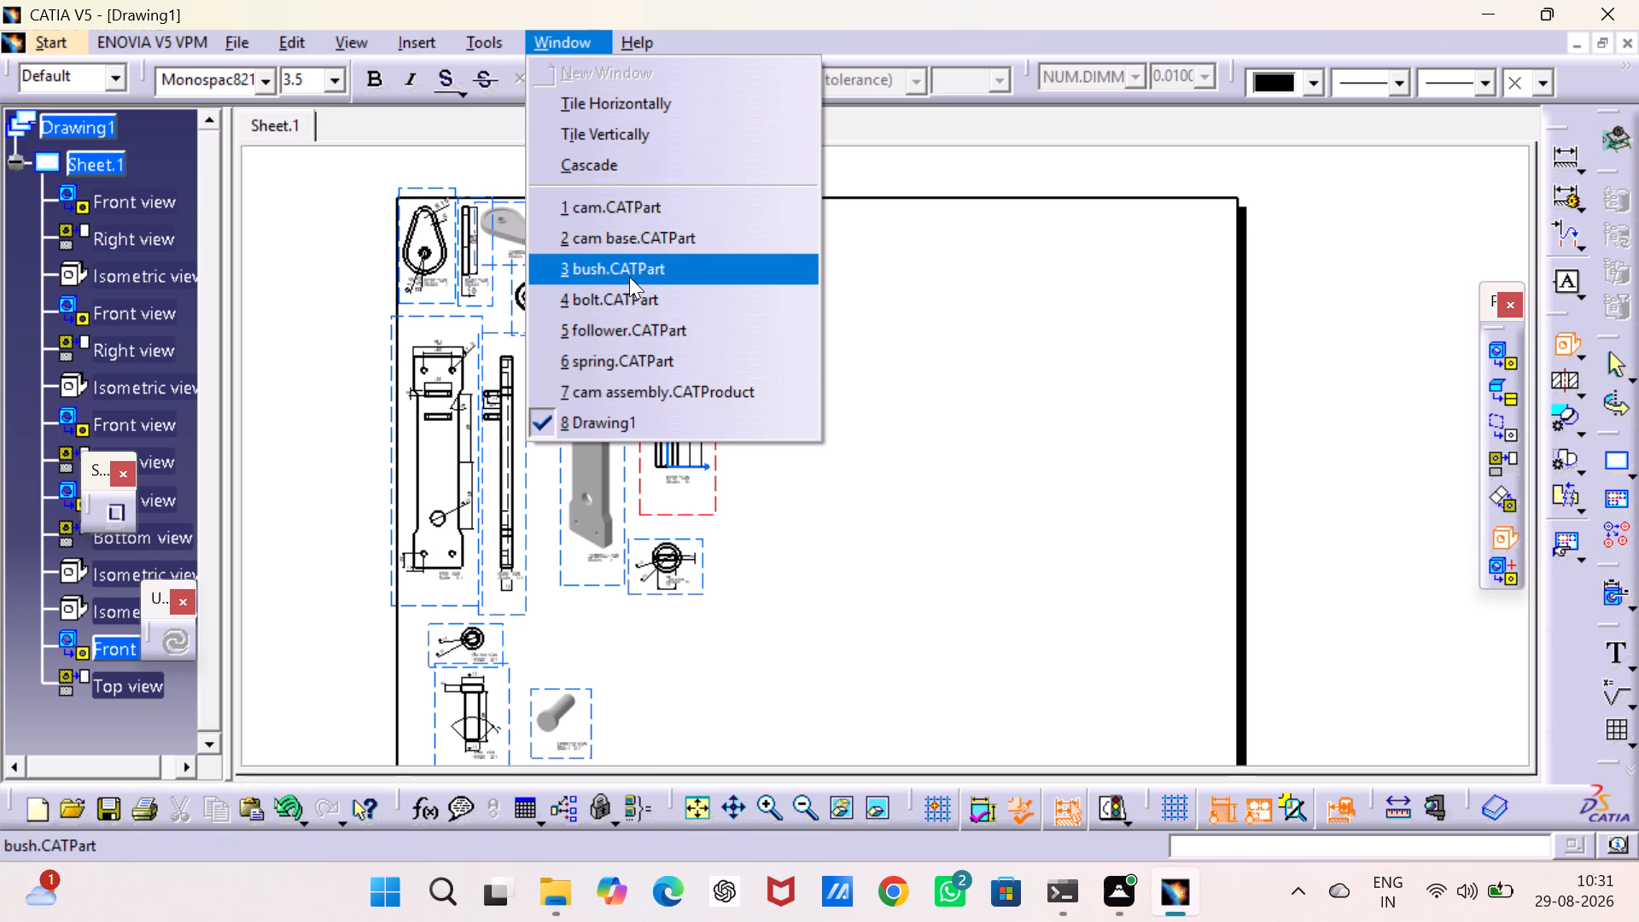
click(639, 336)
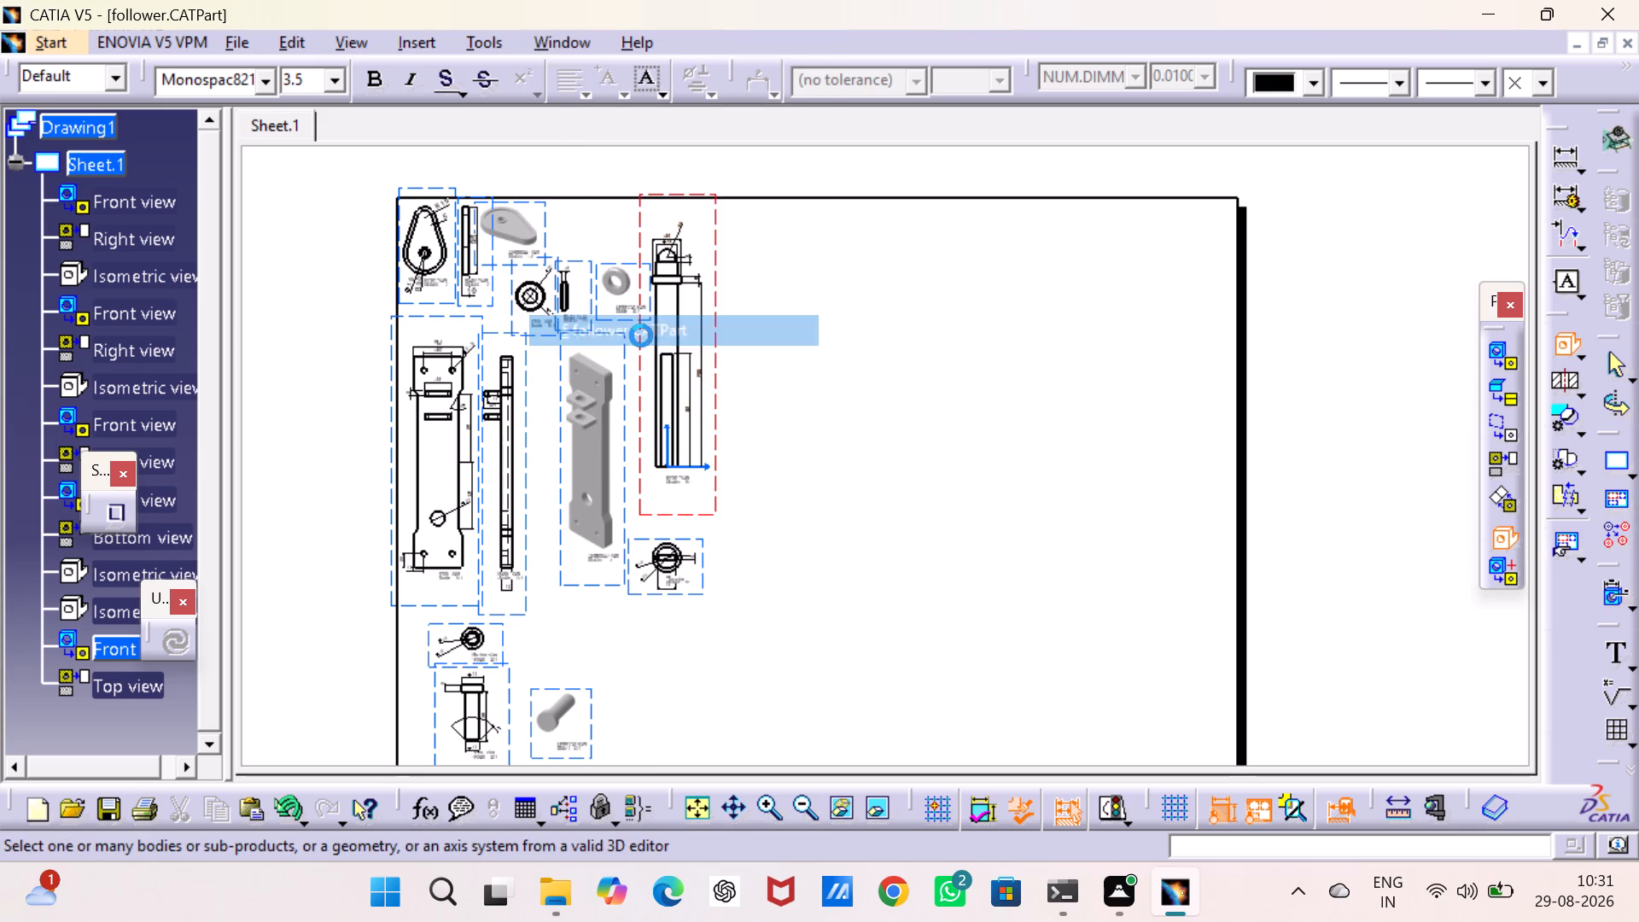
click(860, 487)
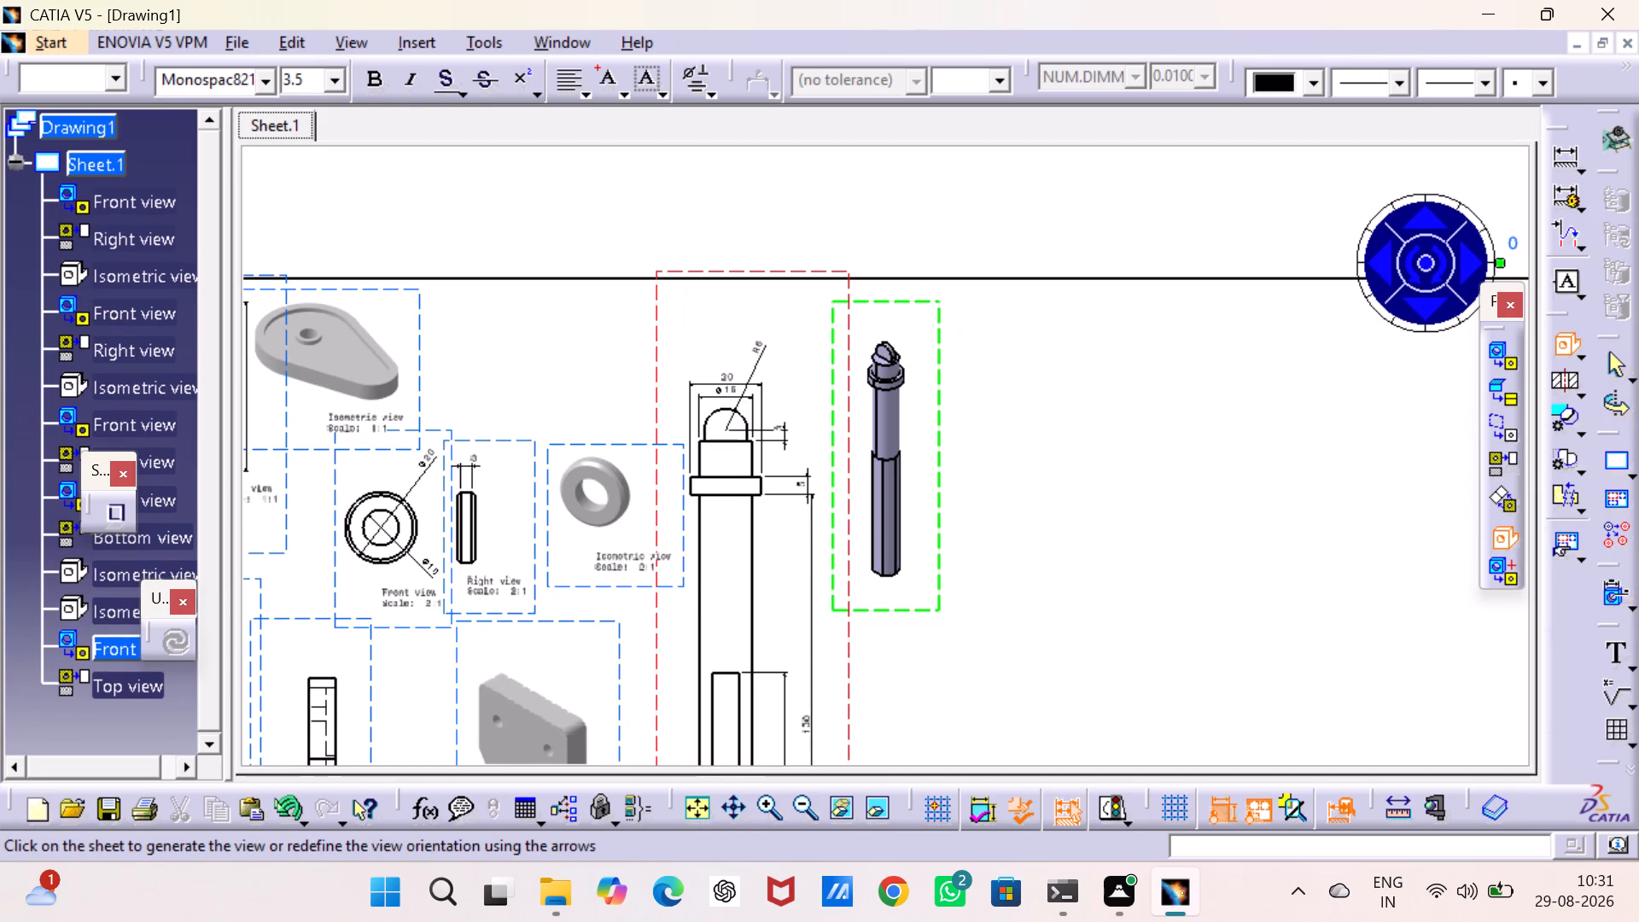
middle_drag(975, 446, 912, 229)
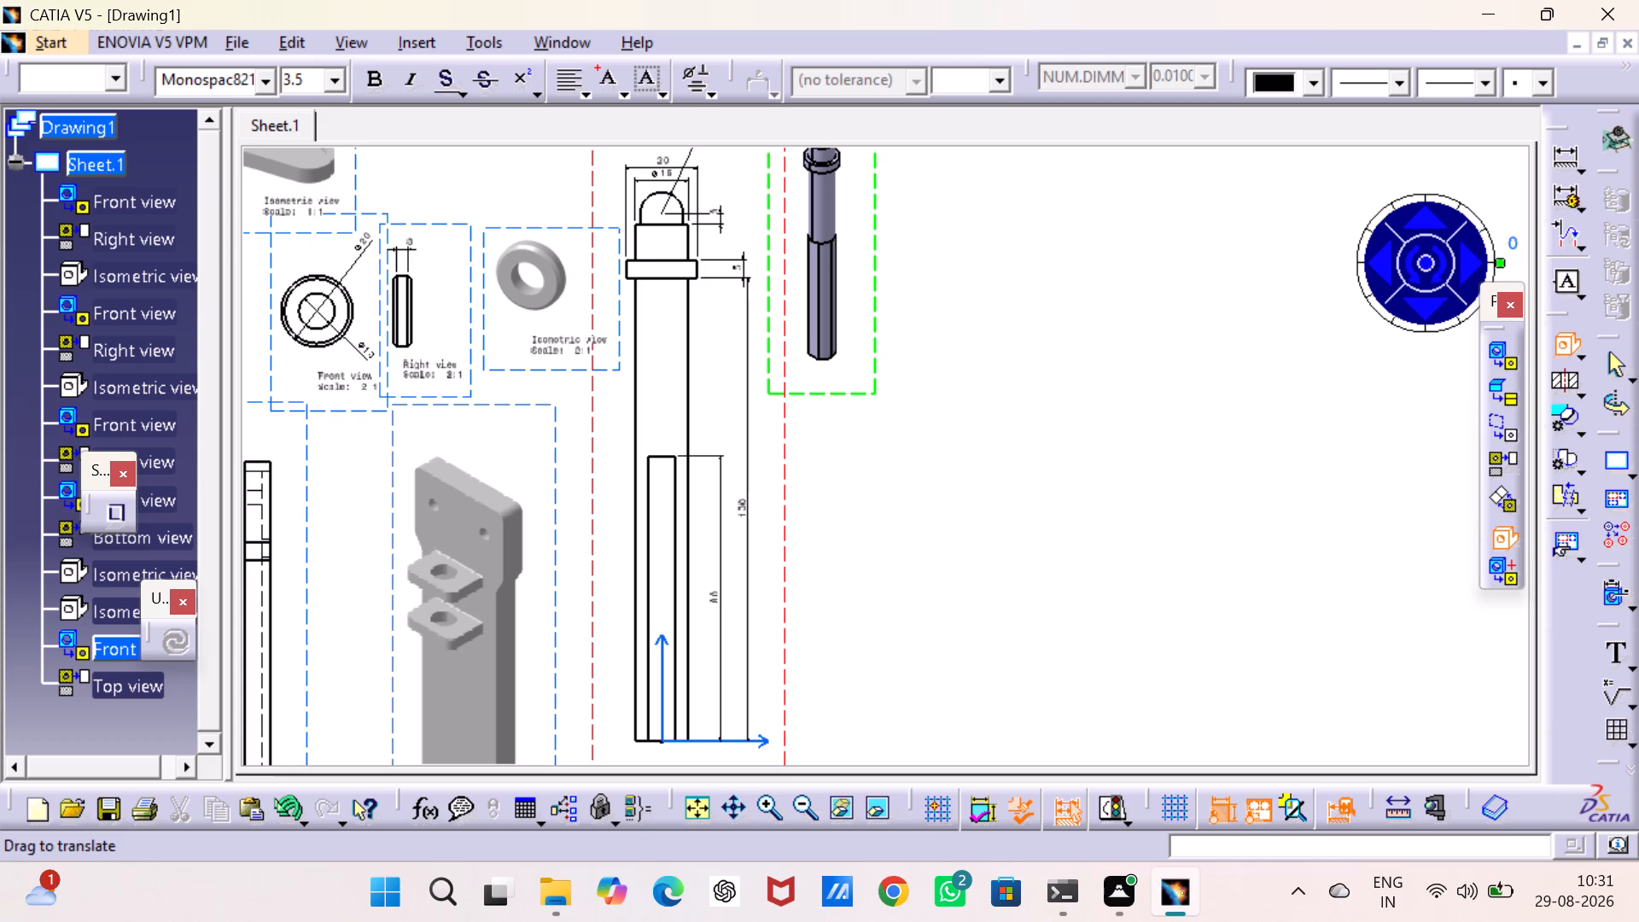
drag(879, 342, 913, 408)
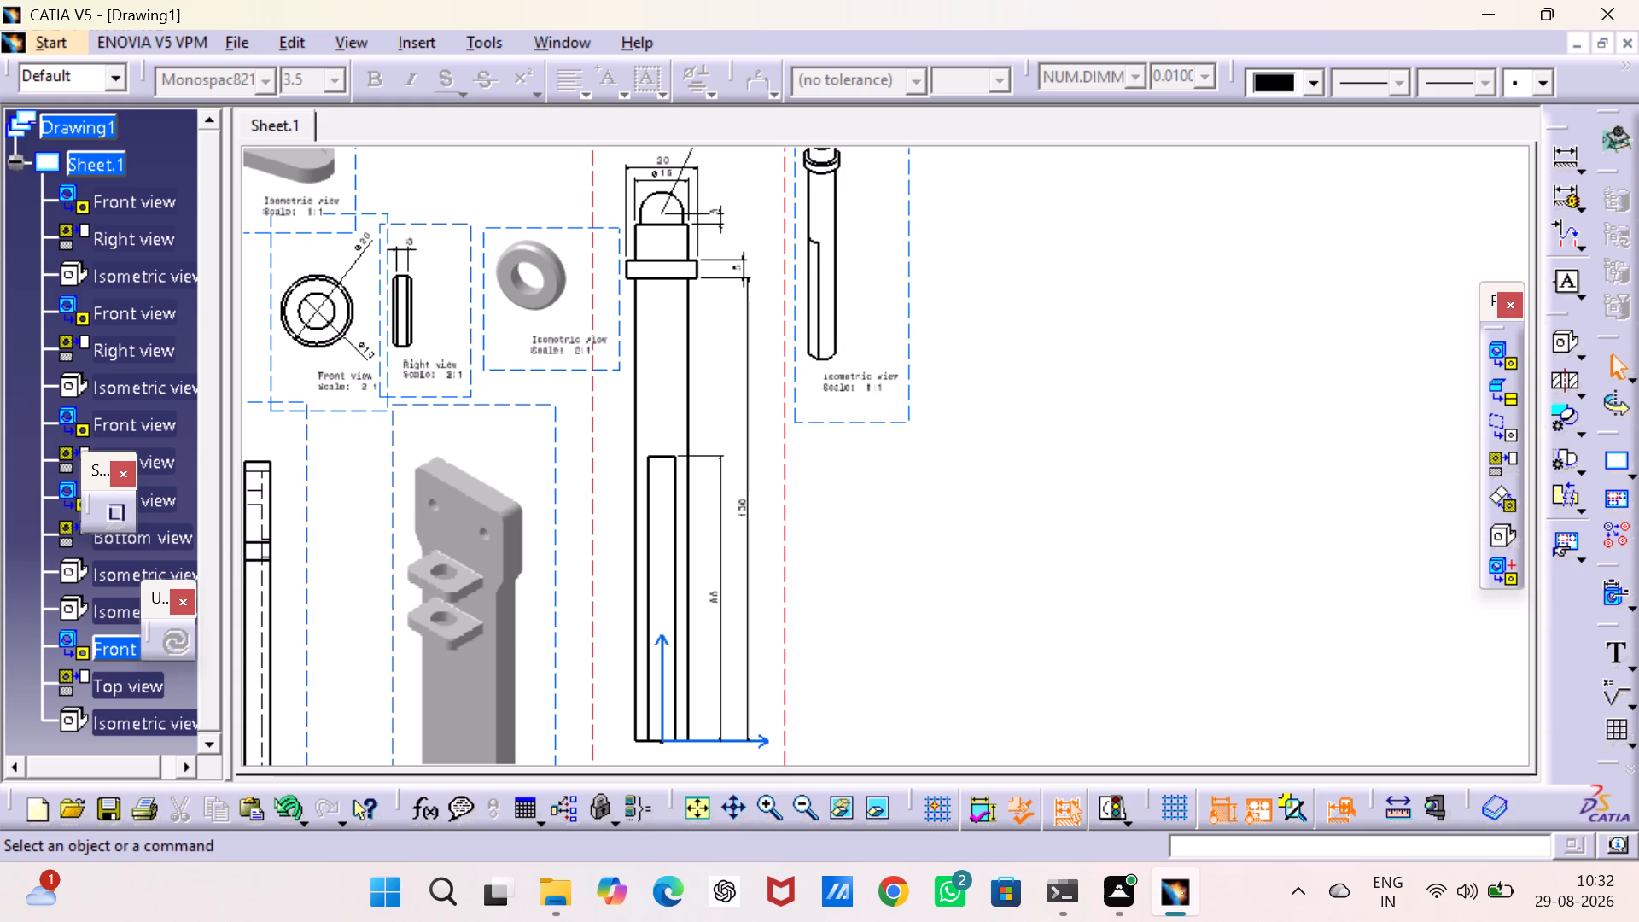
Set the scale of the follower's isometric view to 2:1.
right_click(908, 236)
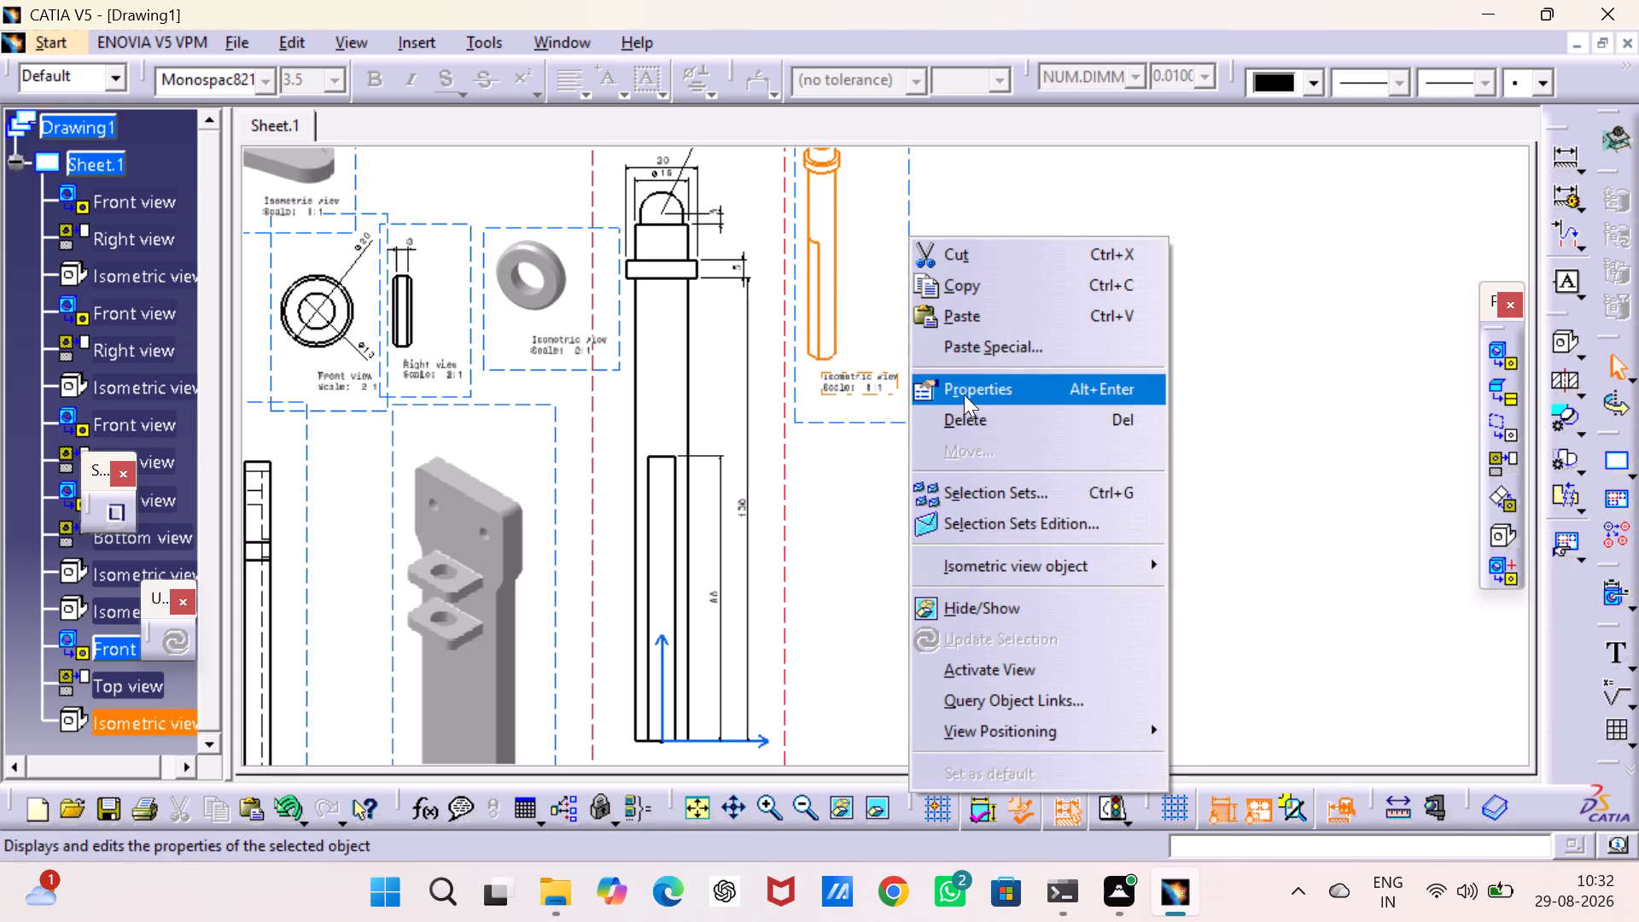
click(964, 394)
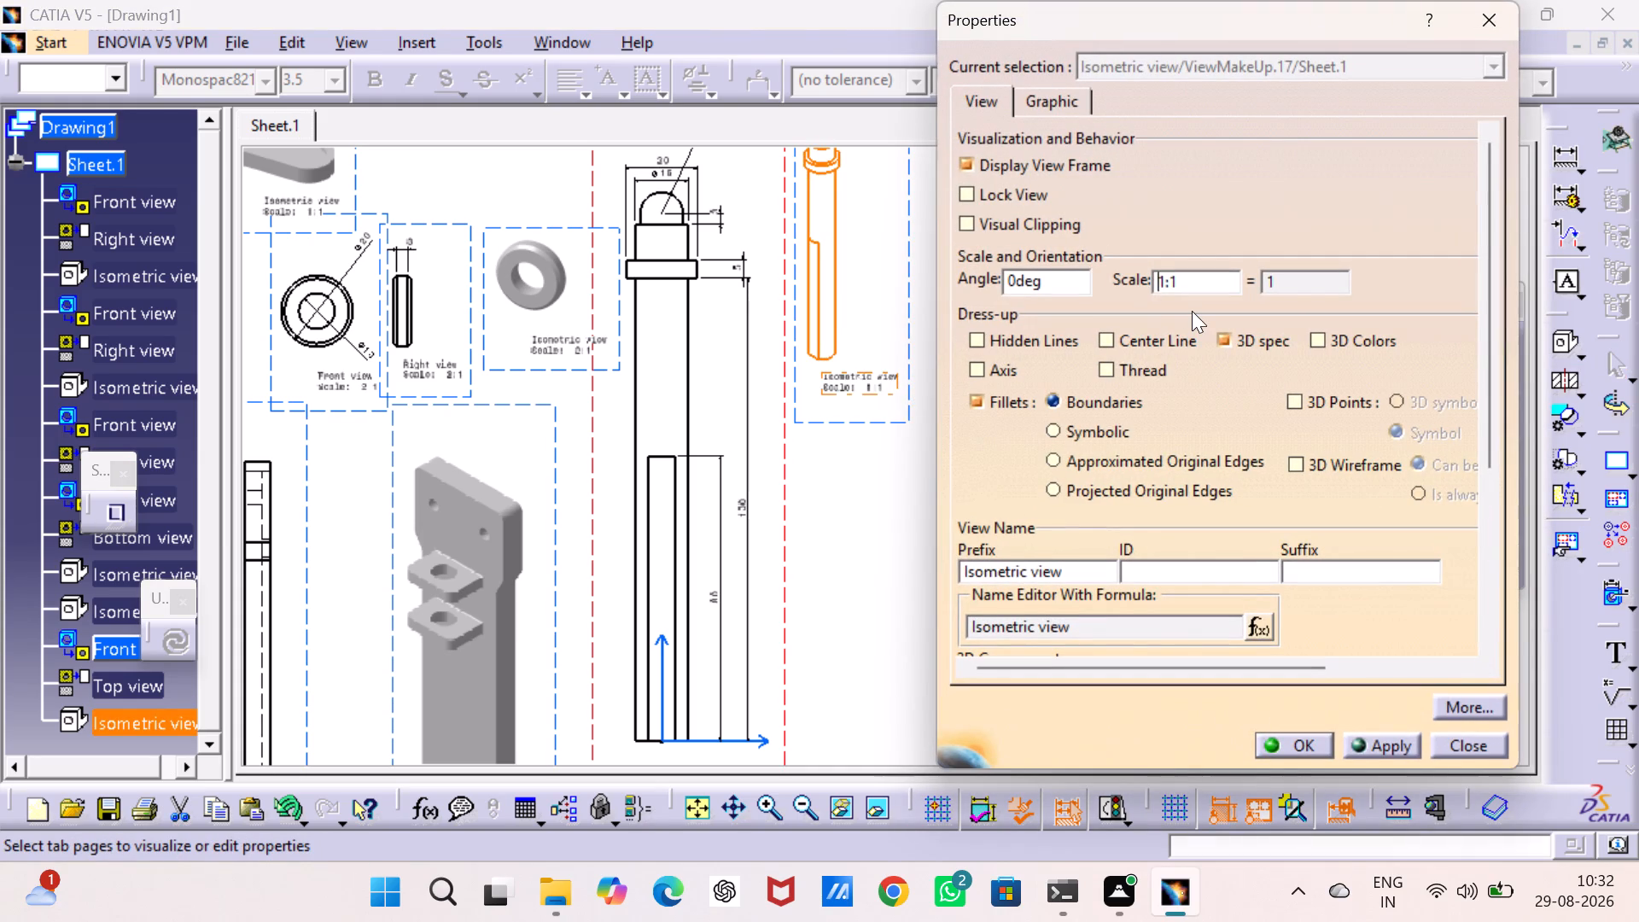
key(Right)
key(BackSpace)
key(2)
click(1353, 737)
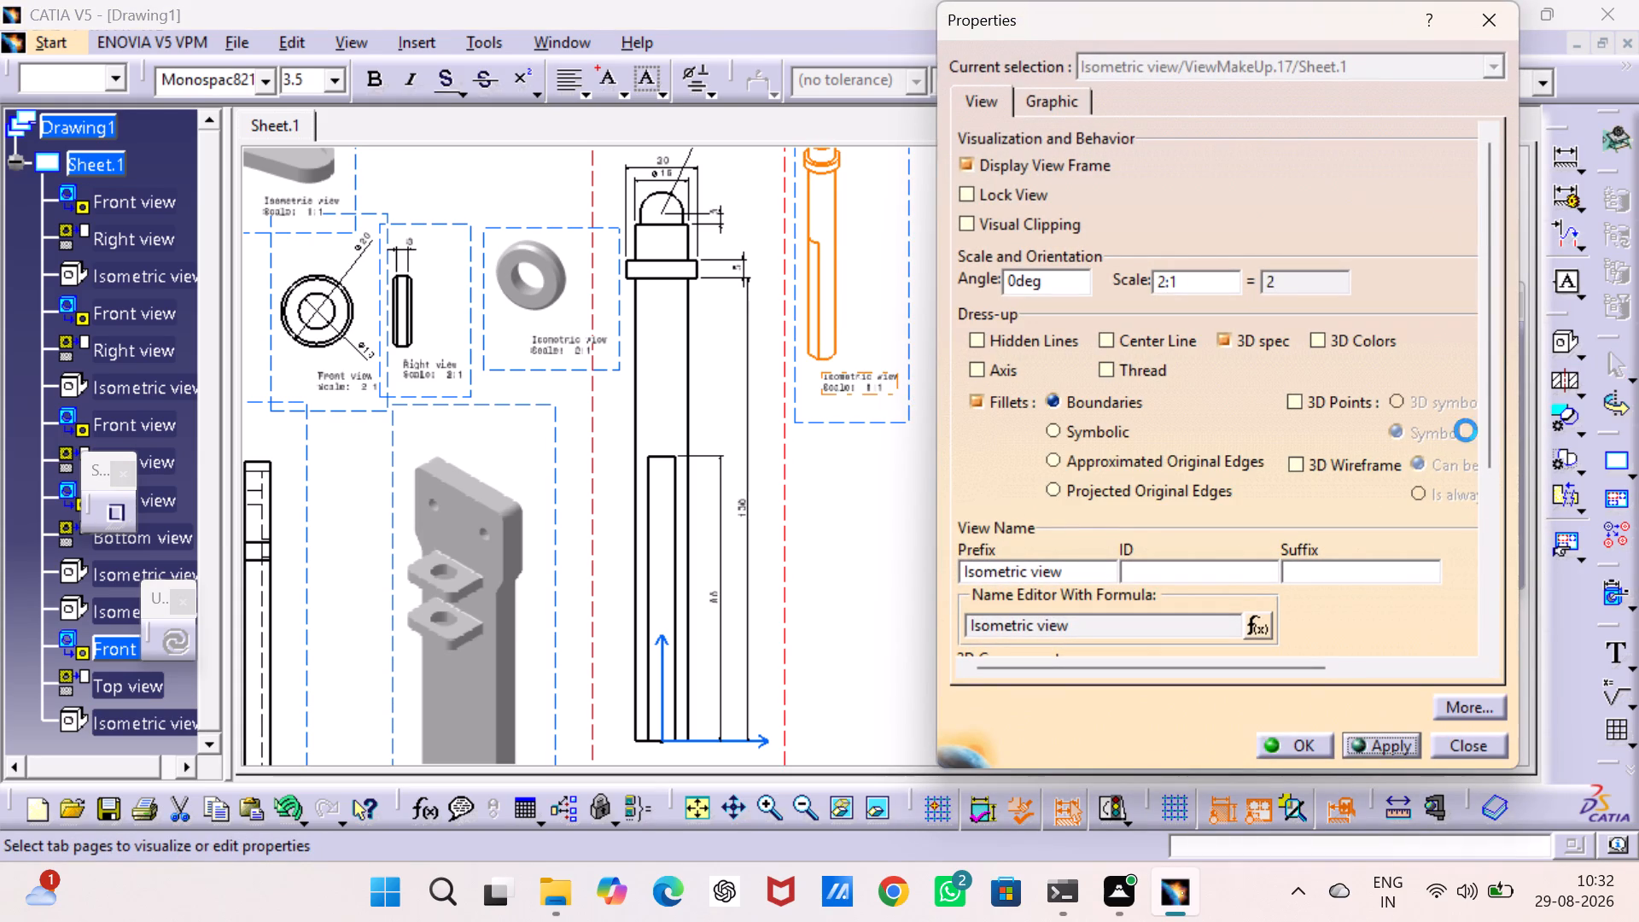
Set the follower's isometric view to Raster generation mode with the Shading option.
drag(1489, 400, 1485, 622)
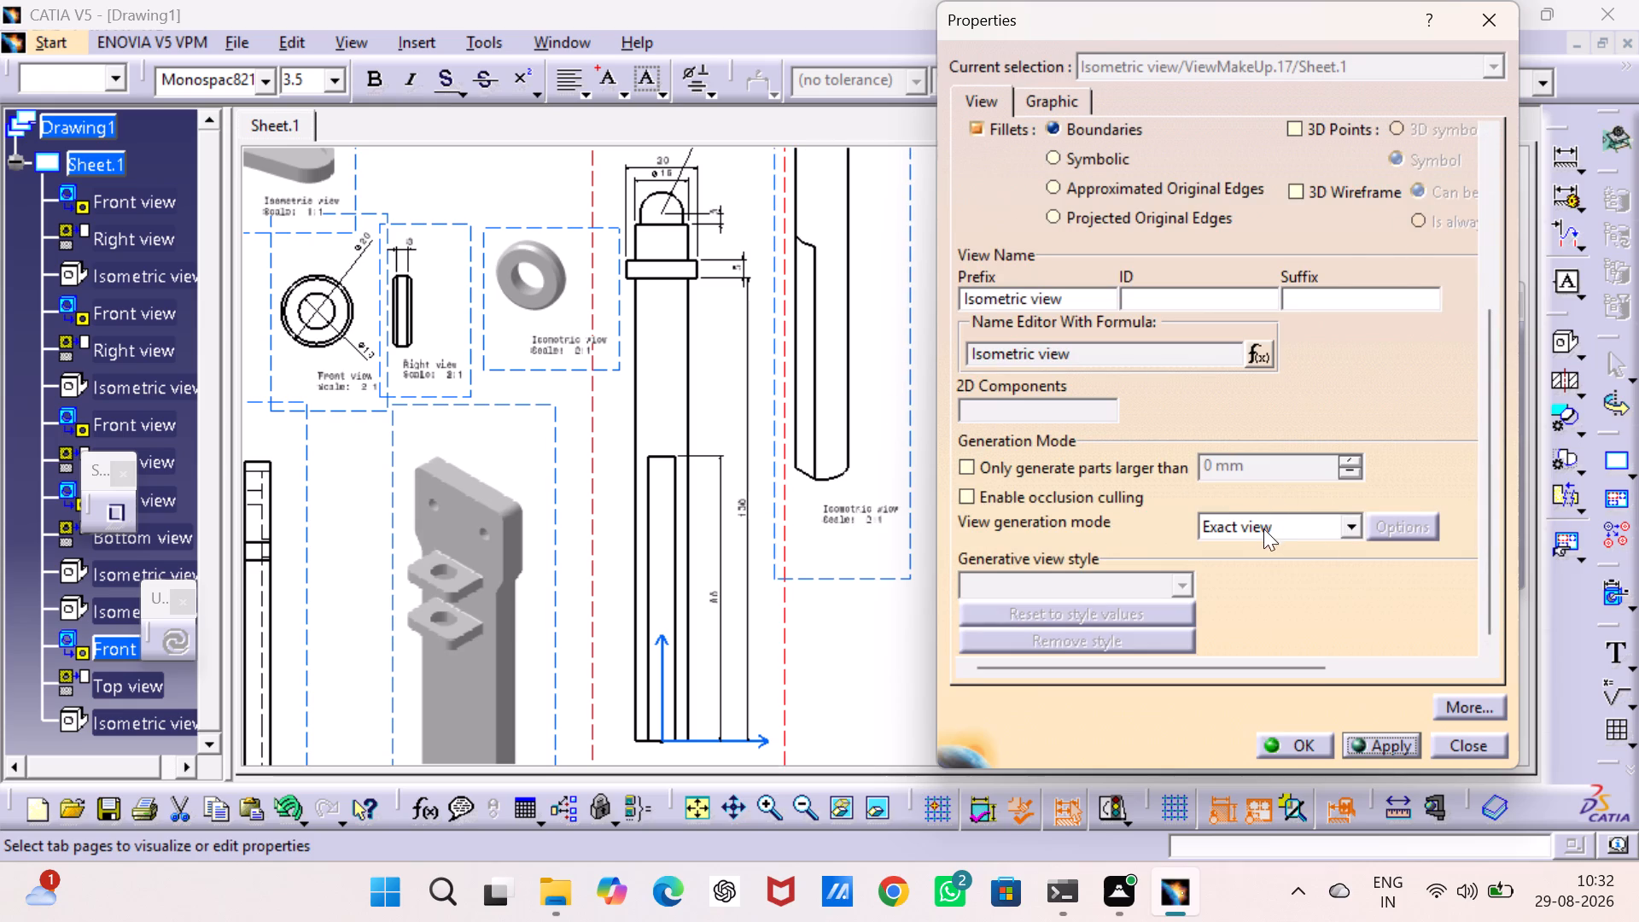
click(1359, 524)
click(1305, 610)
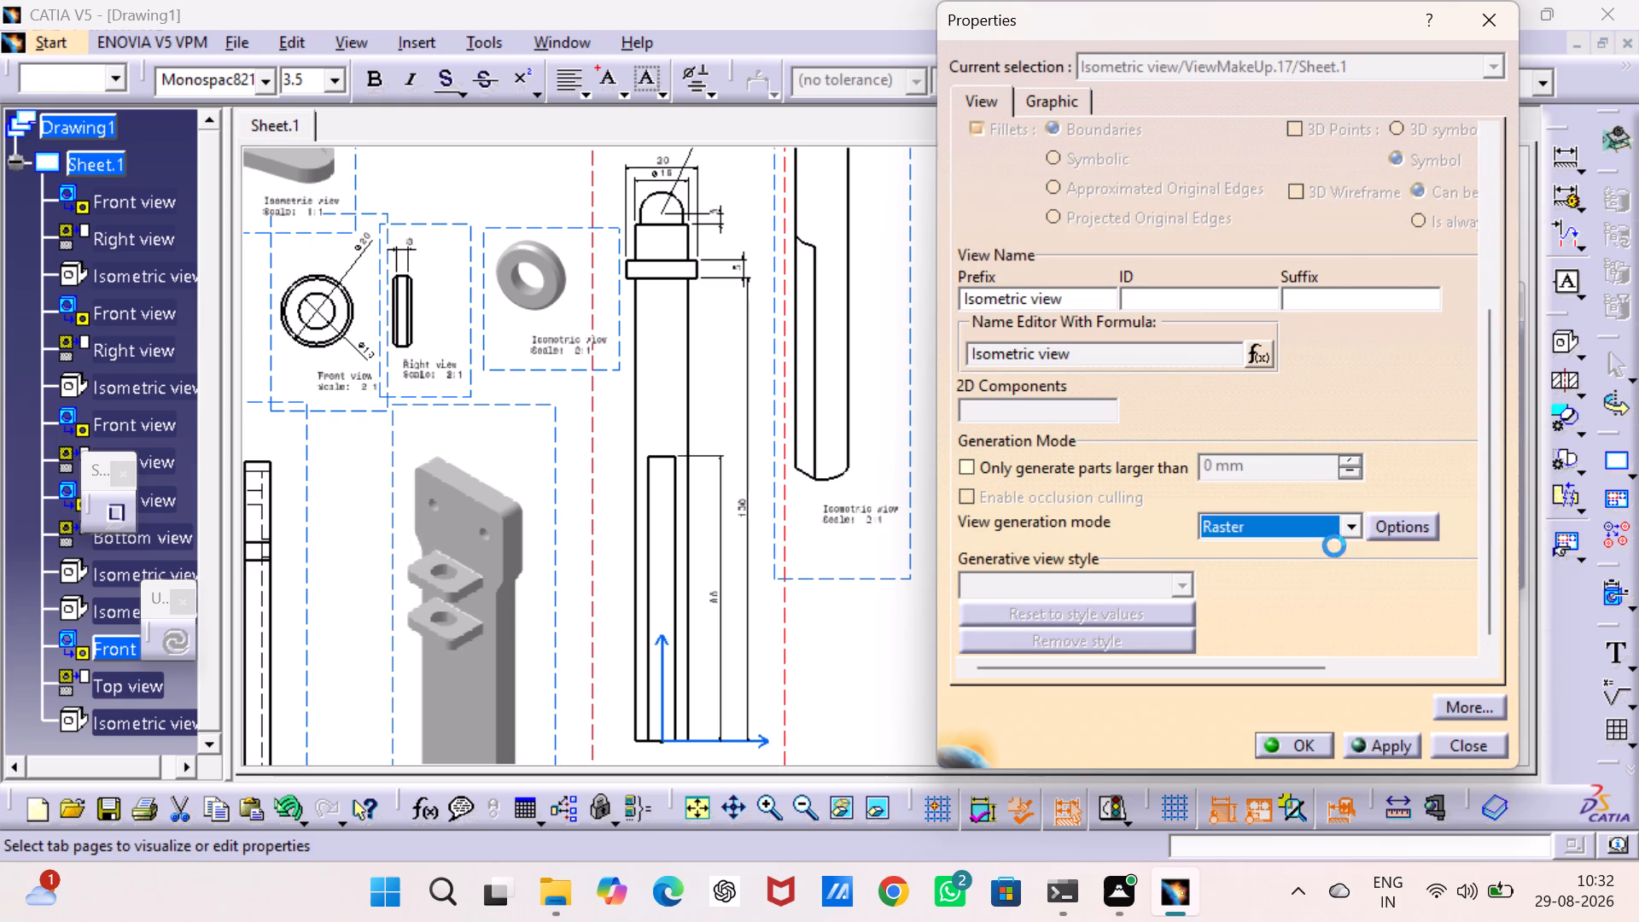
click(1410, 520)
click(1340, 586)
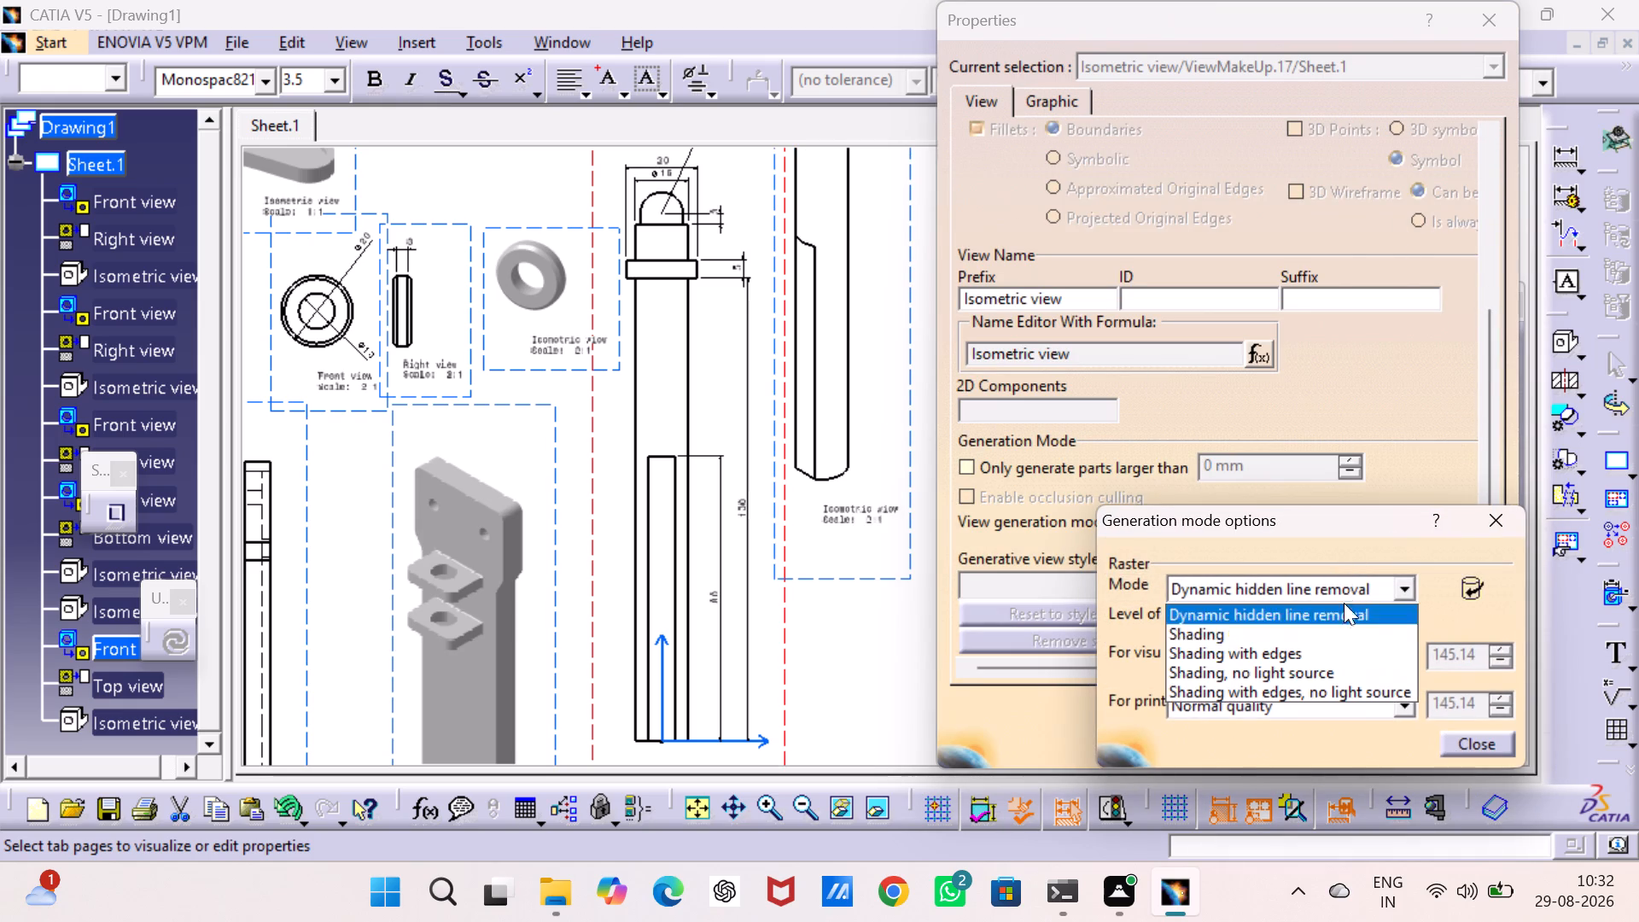
click(1326, 636)
click(1465, 740)
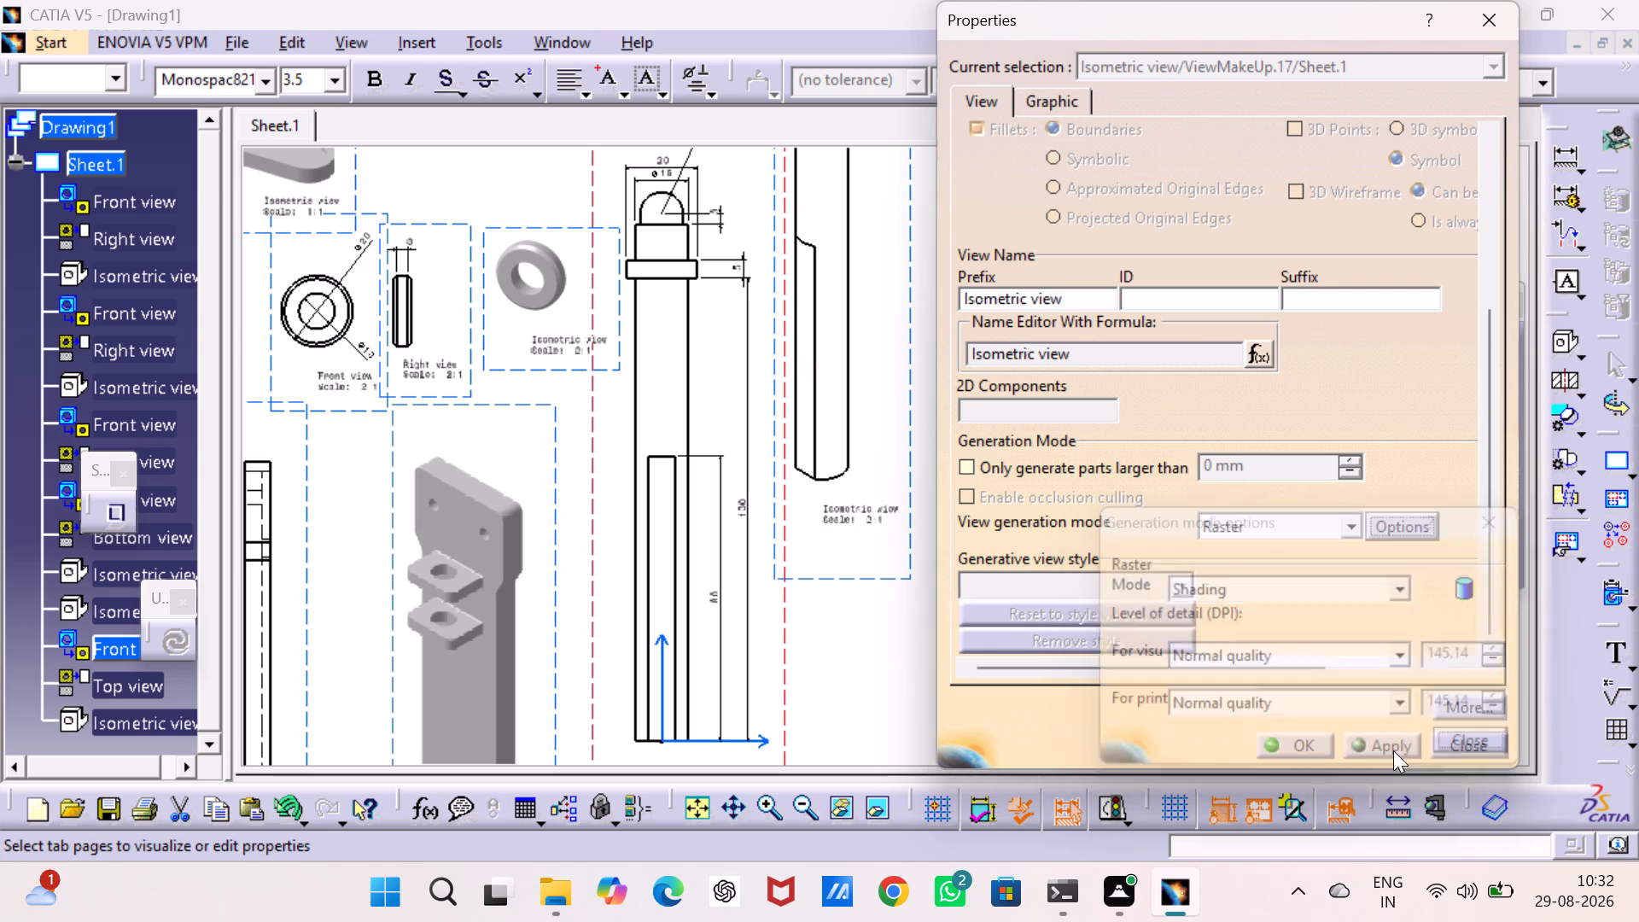
click(1325, 740)
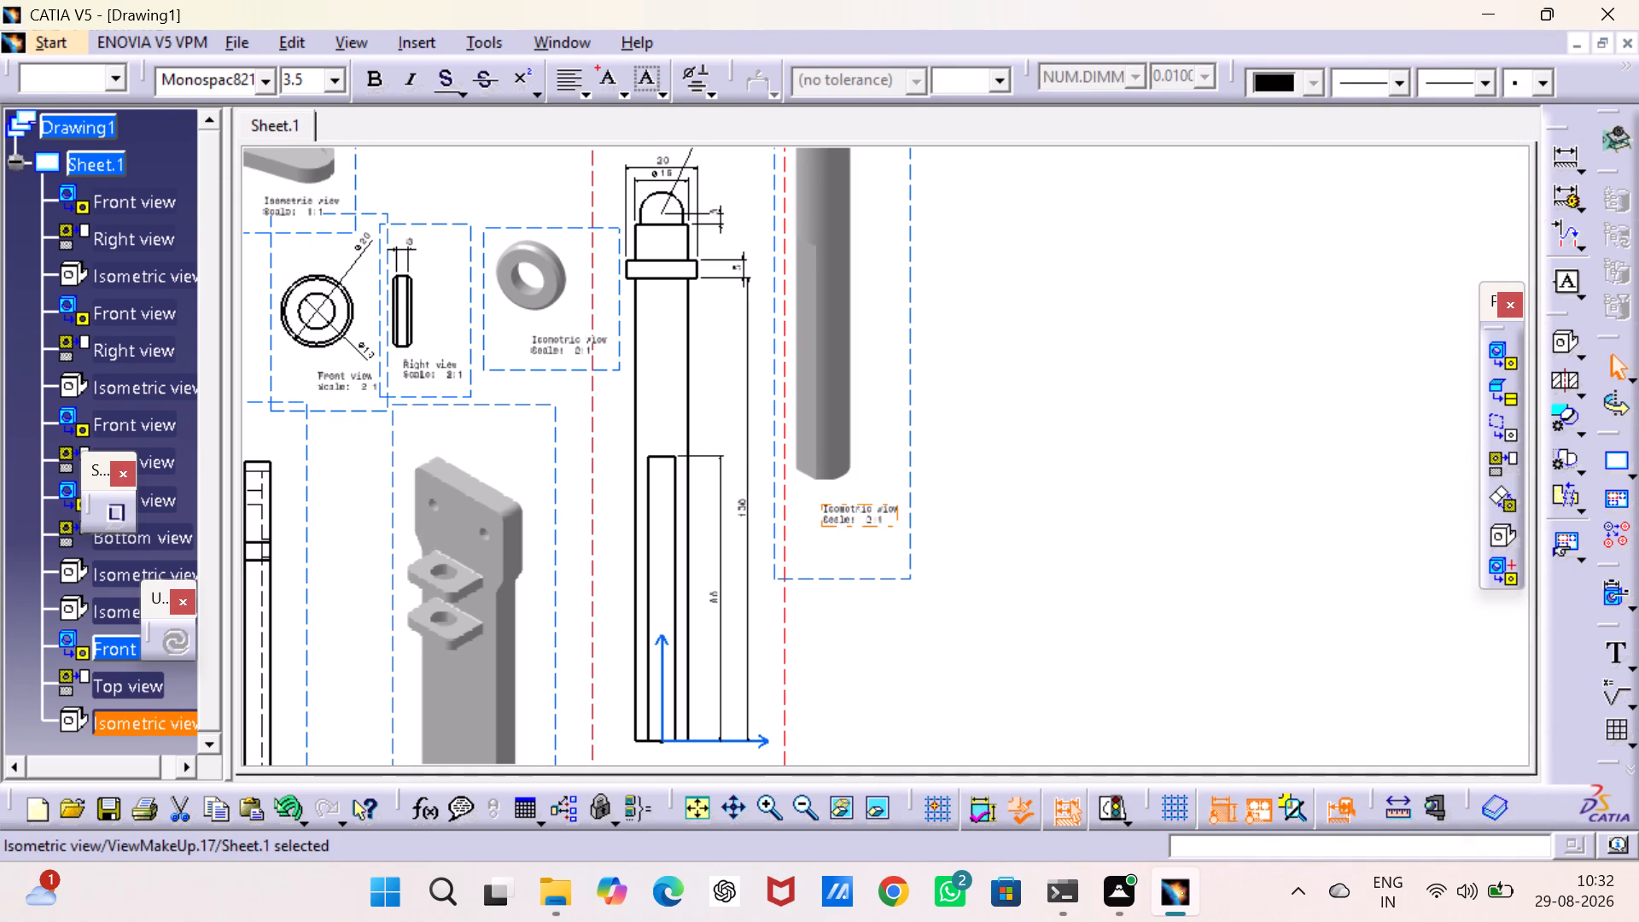
Move the follower's isometric view down so it sits inside the sheet border, alongside the follower's front view.
scroll(1160, 374, down, 1)
click(703, 816)
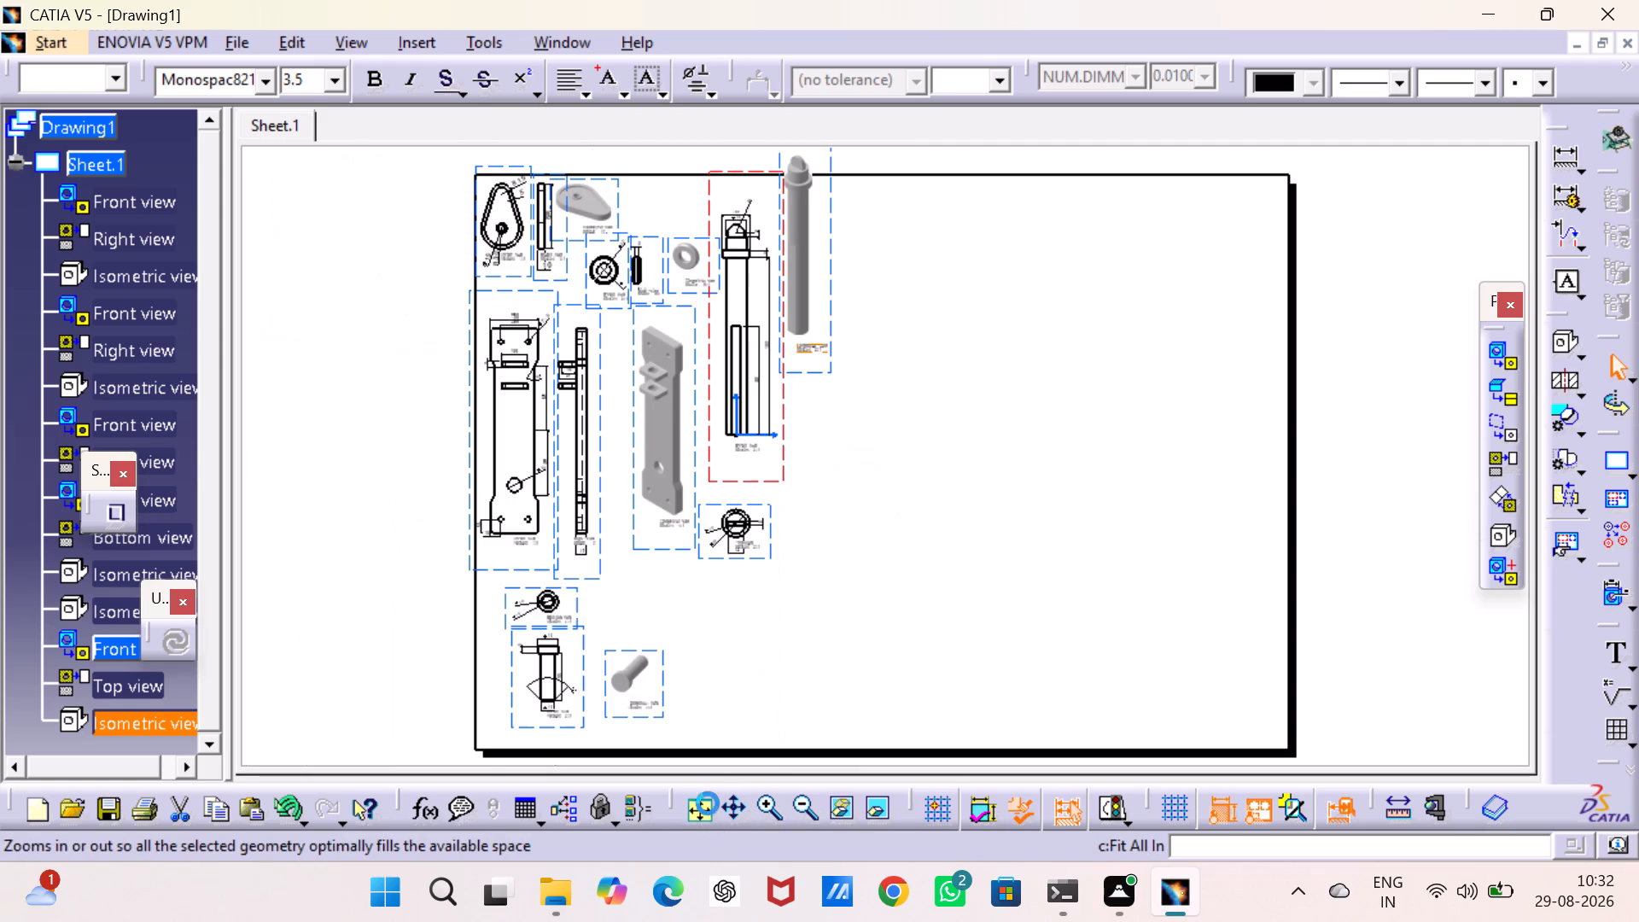
drag(827, 300, 844, 358)
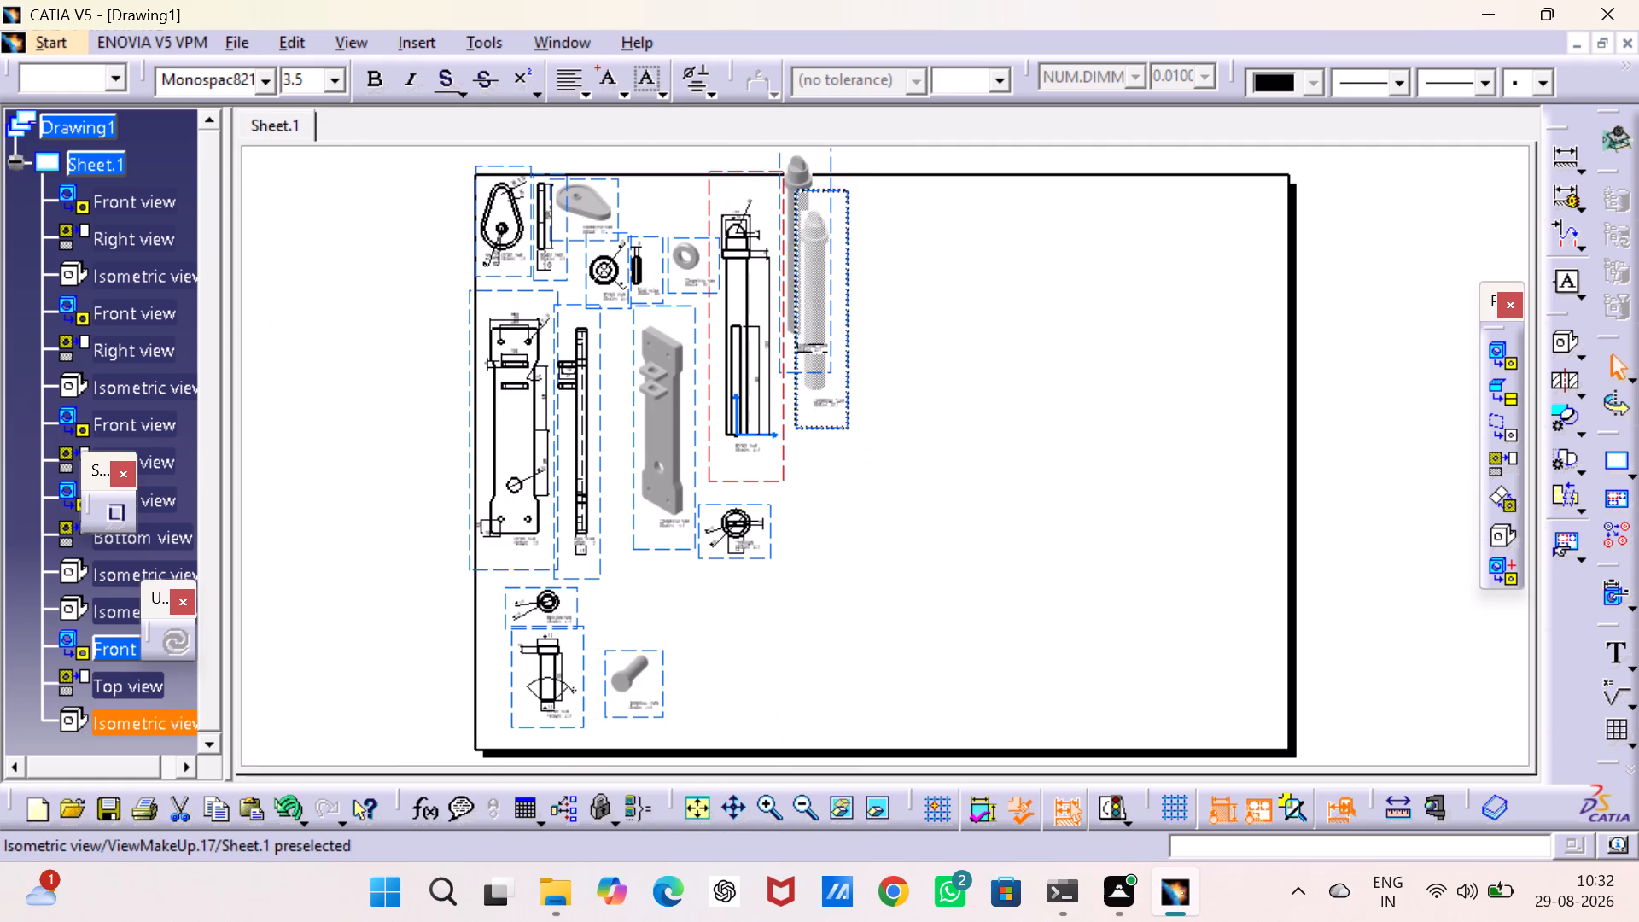
drag(844, 358, 837, 377)
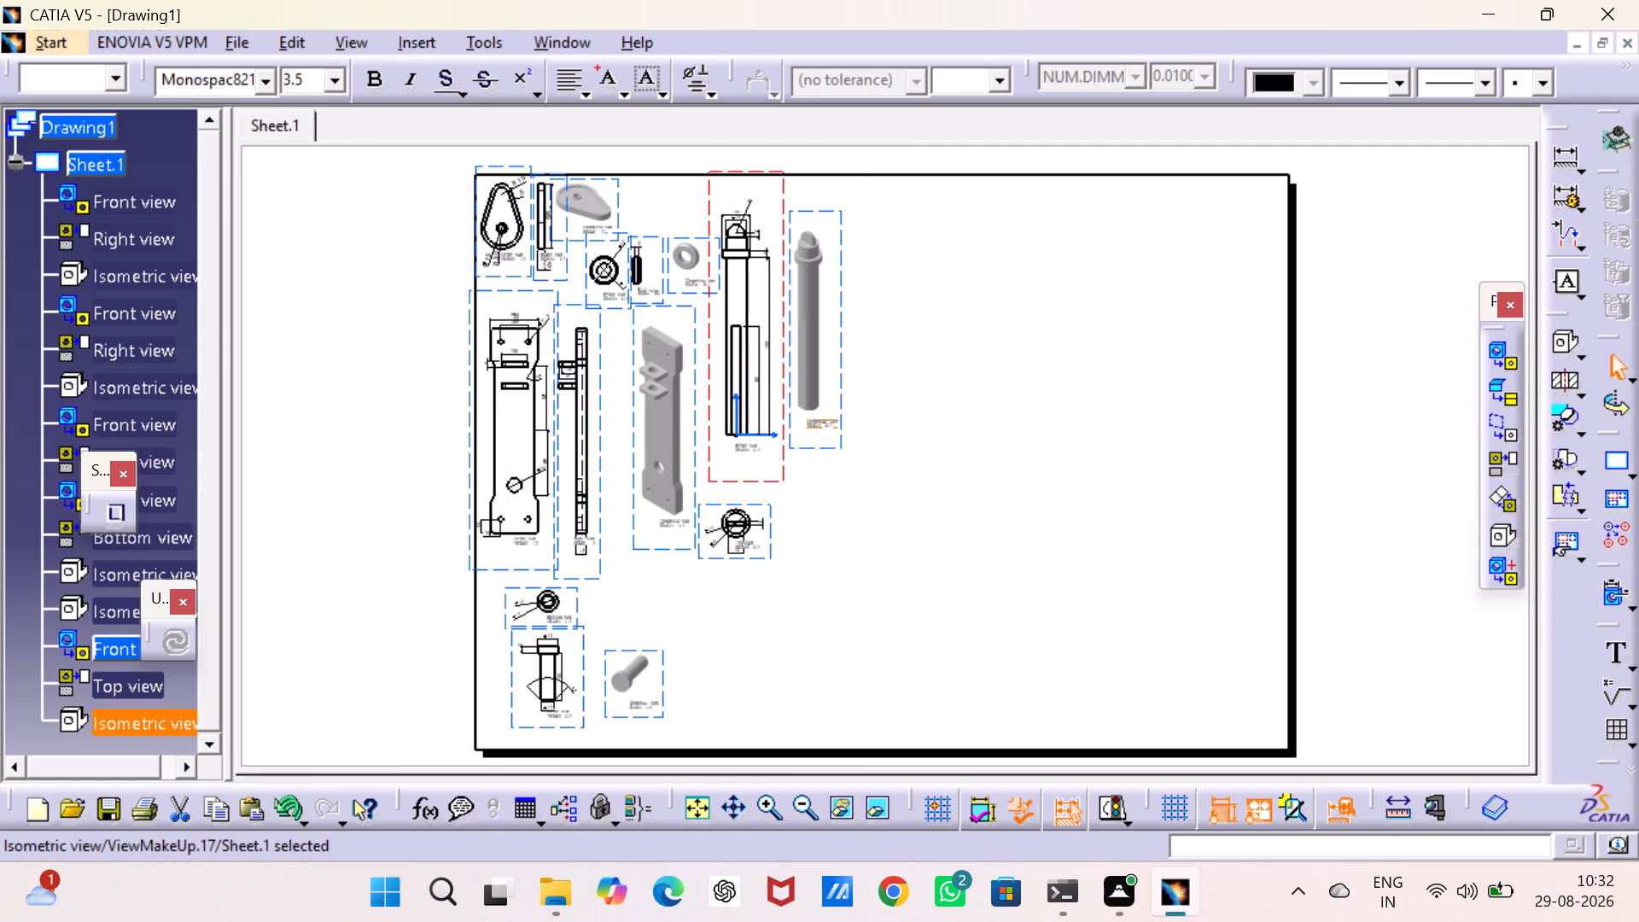
click(942, 365)
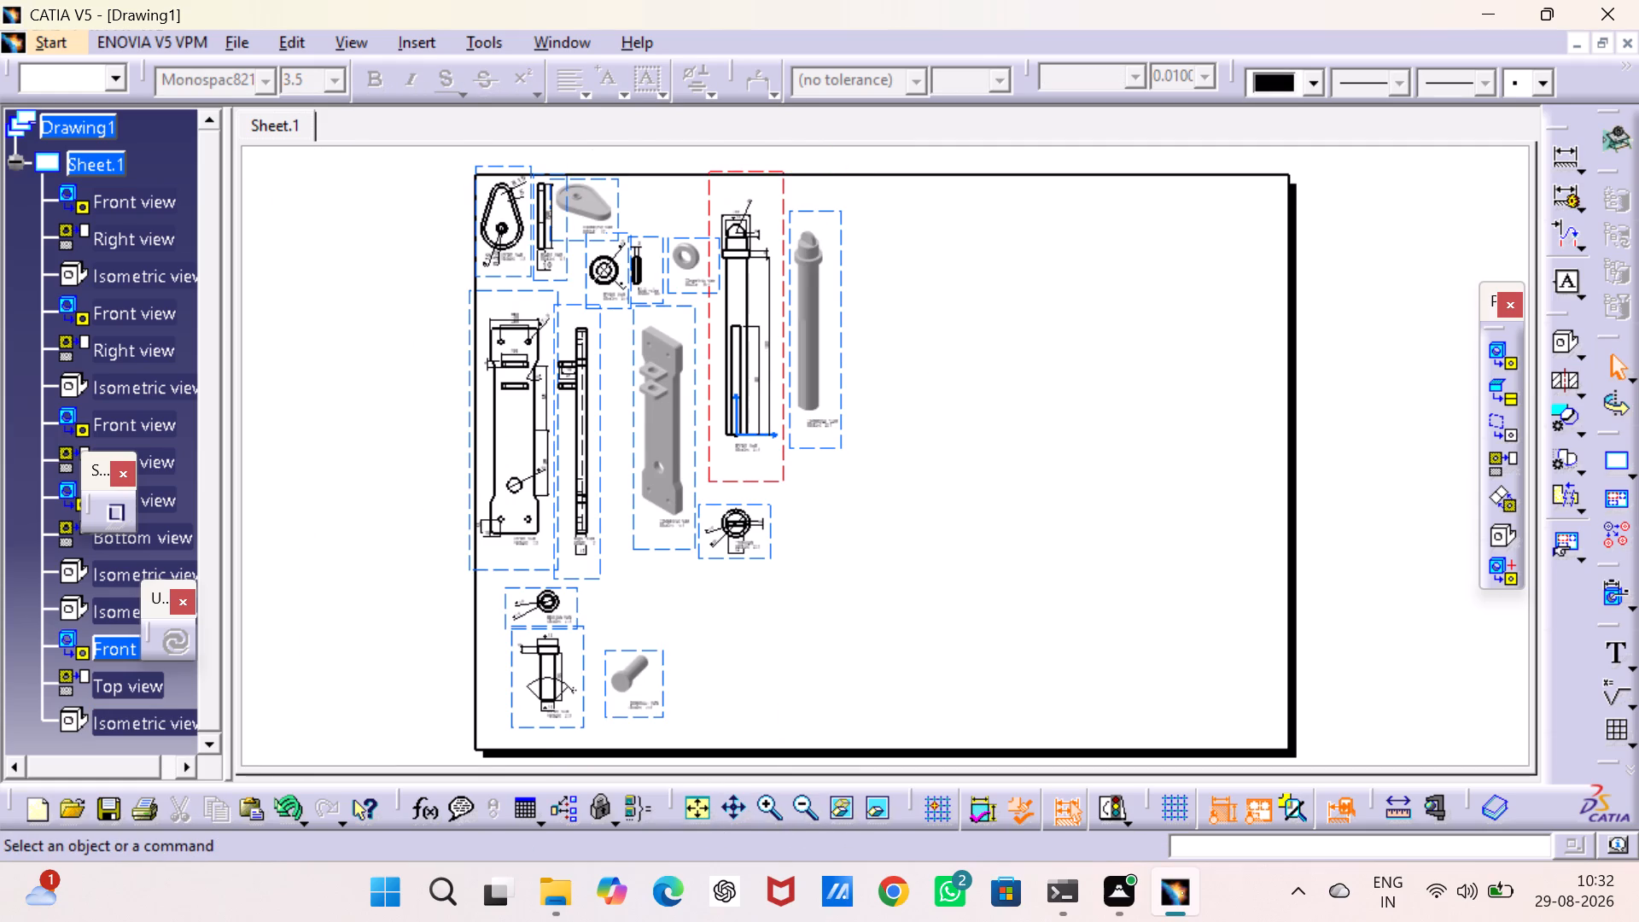
Create a front view of spring.CATPart using its yz plane and place it below the follower's top view, beside the bolt's isometric view.
middle_drag(973, 339, 929, 238)
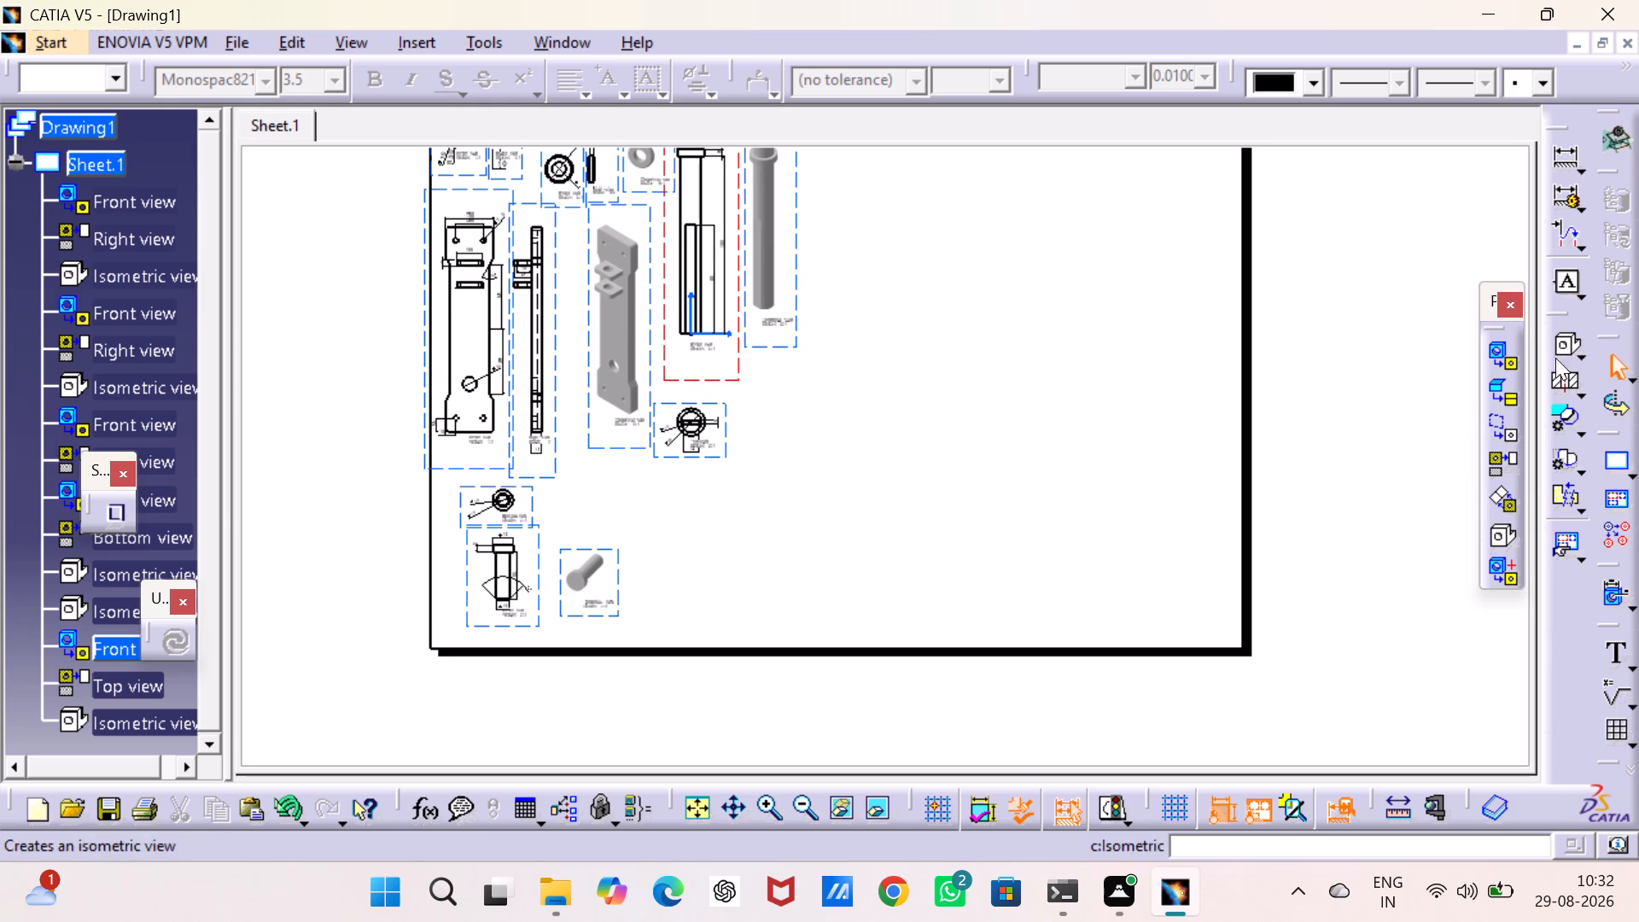
click(1508, 352)
click(567, 37)
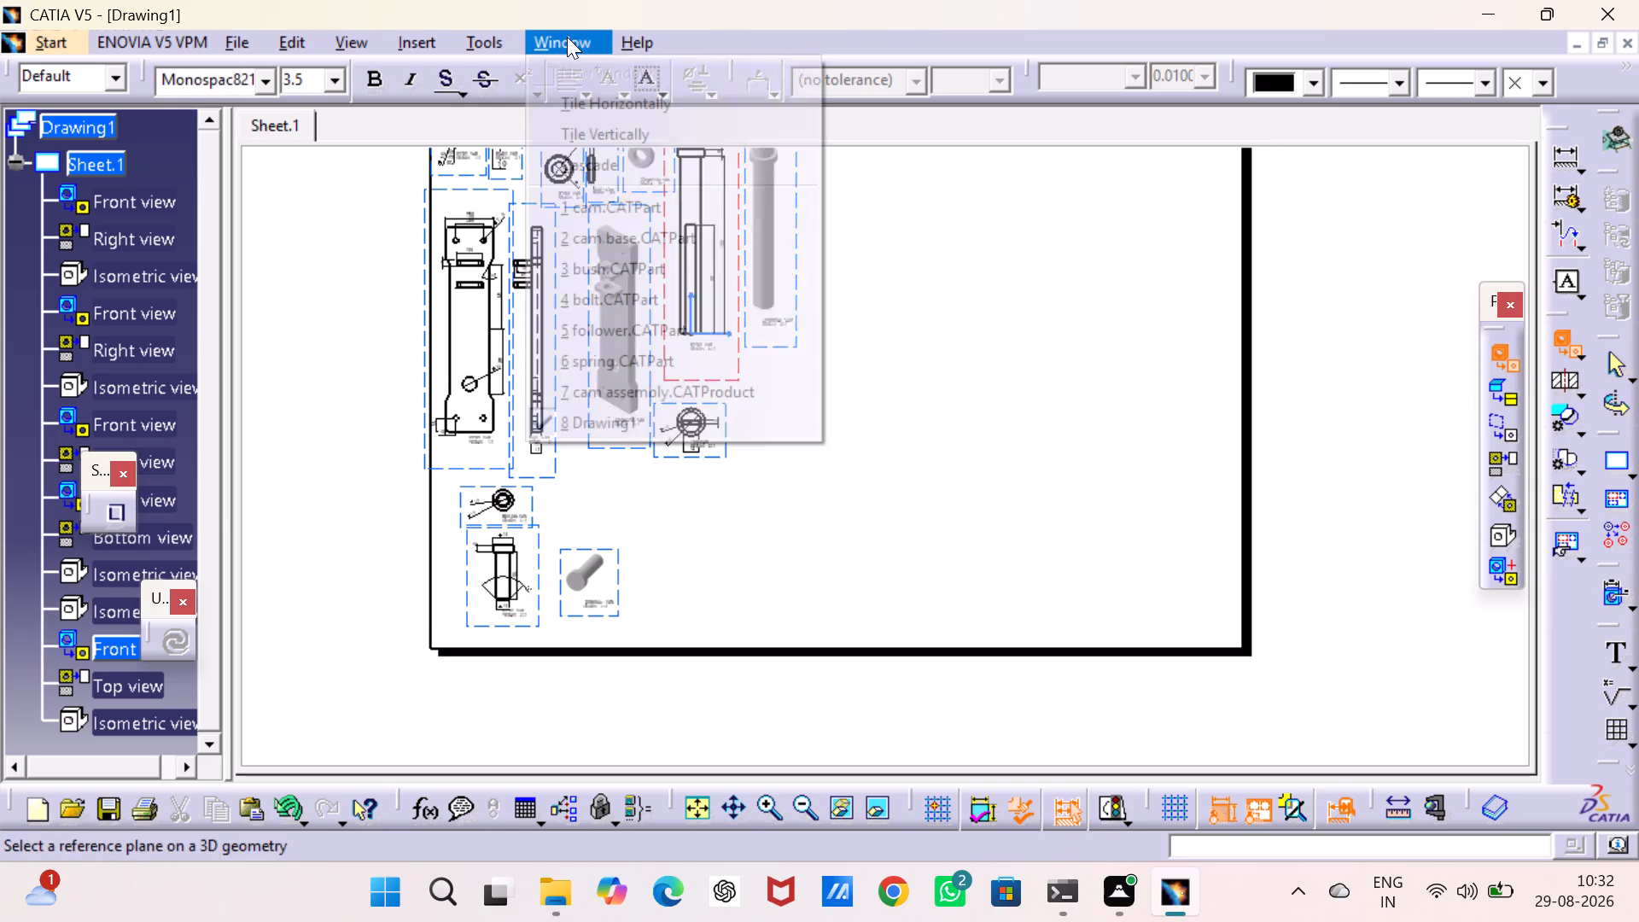
click(606, 353)
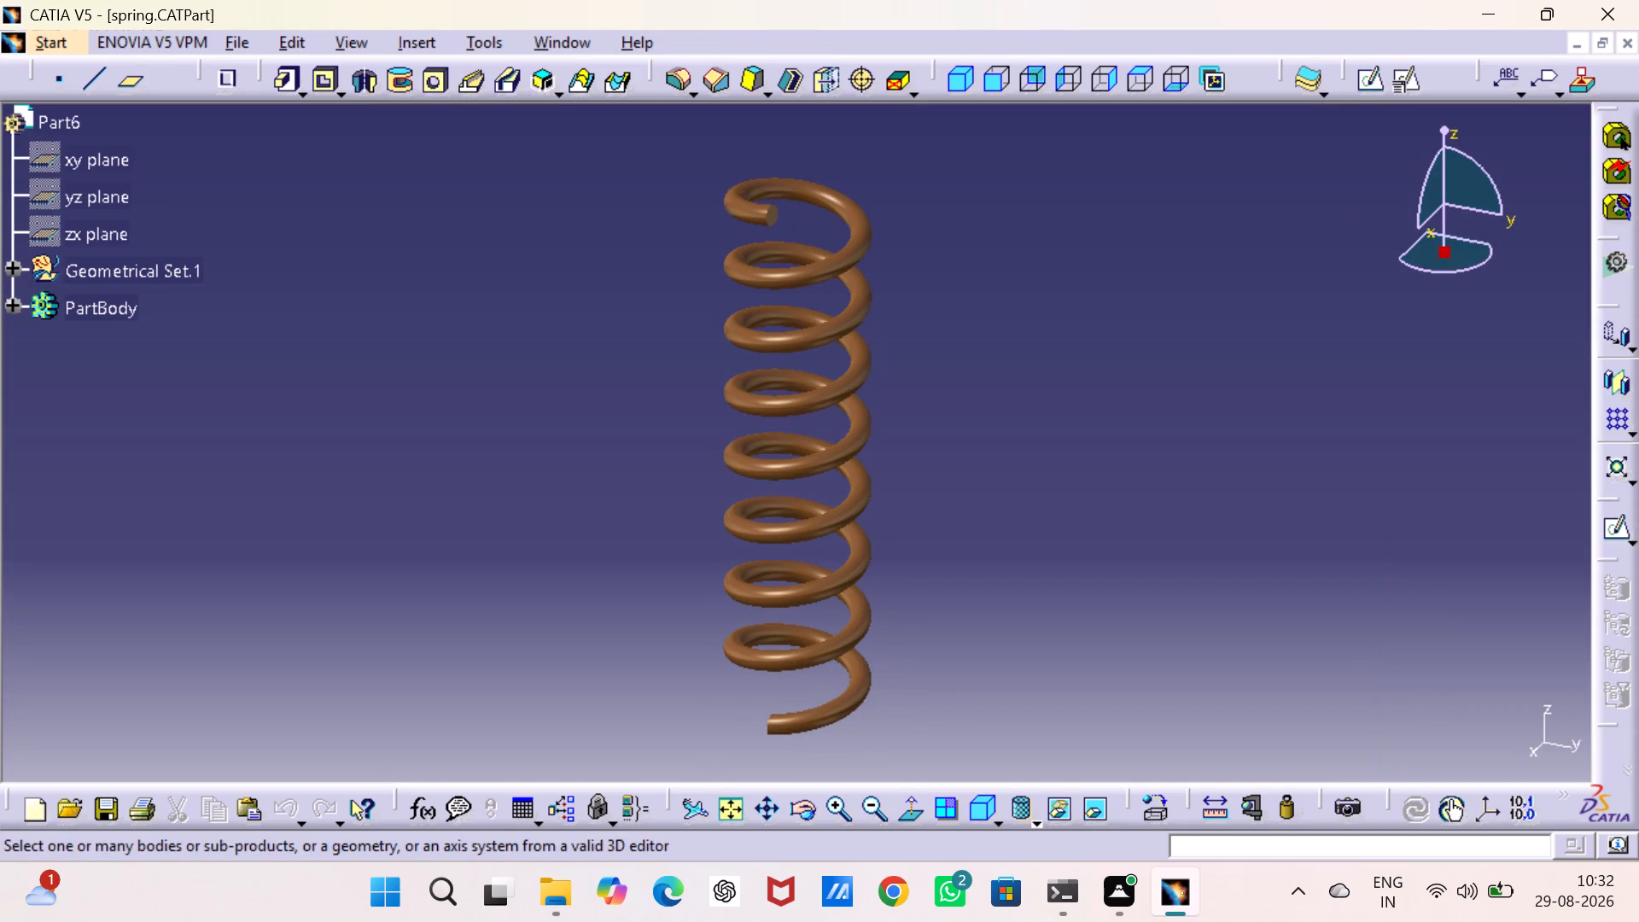
click(121, 189)
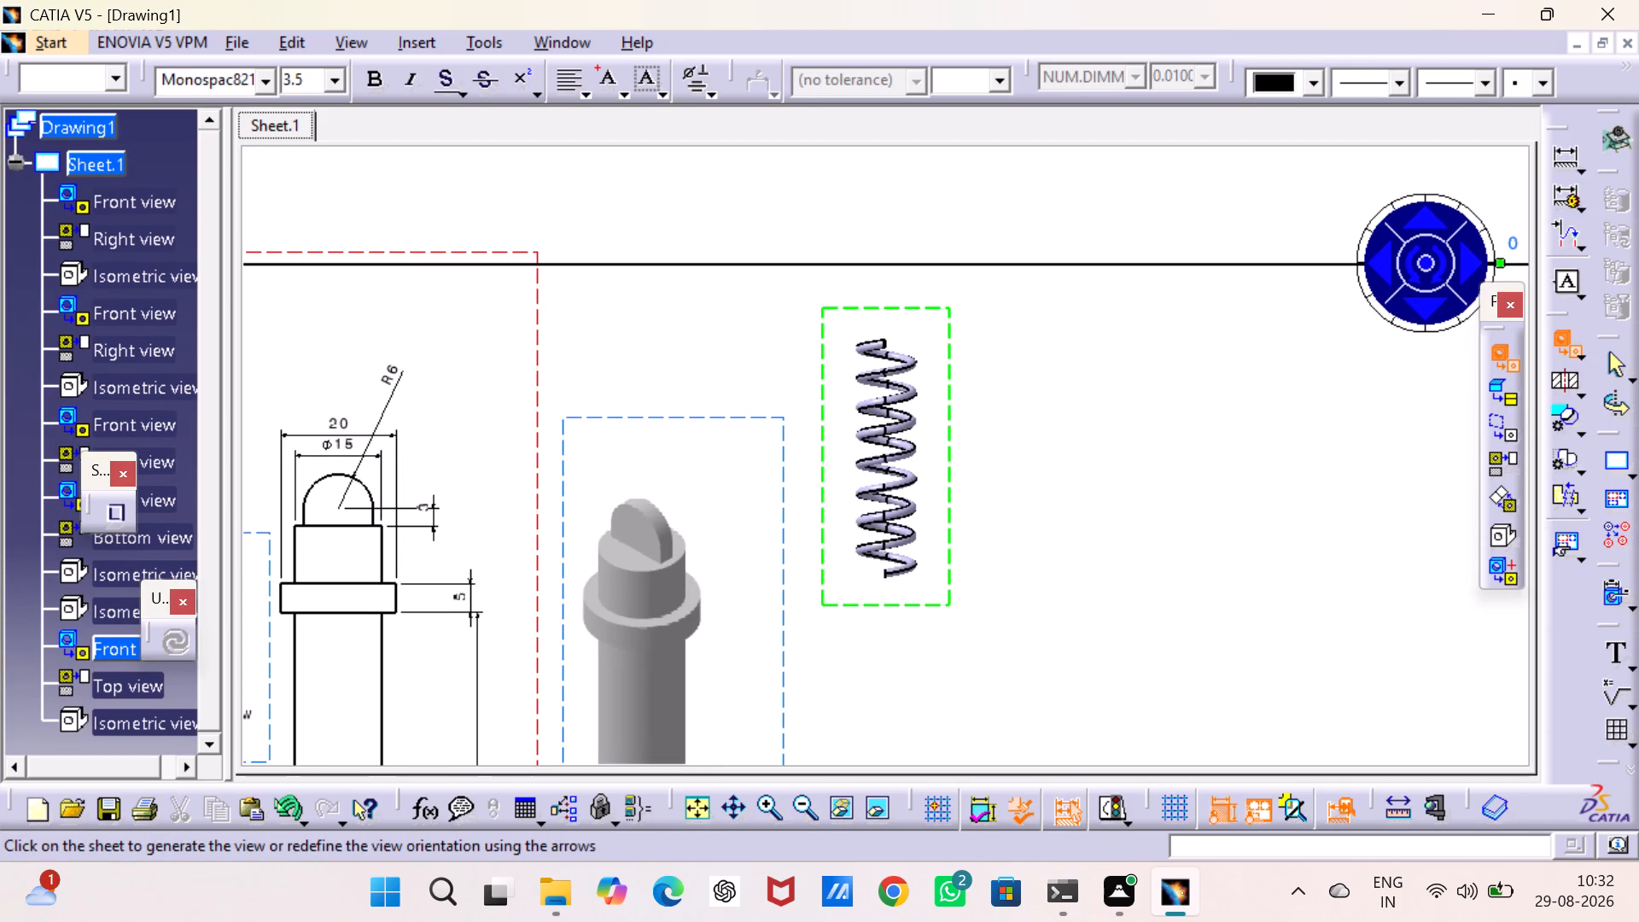
middle_drag(651, 197, 615, 88)
middle_drag(826, 411, 664, 79)
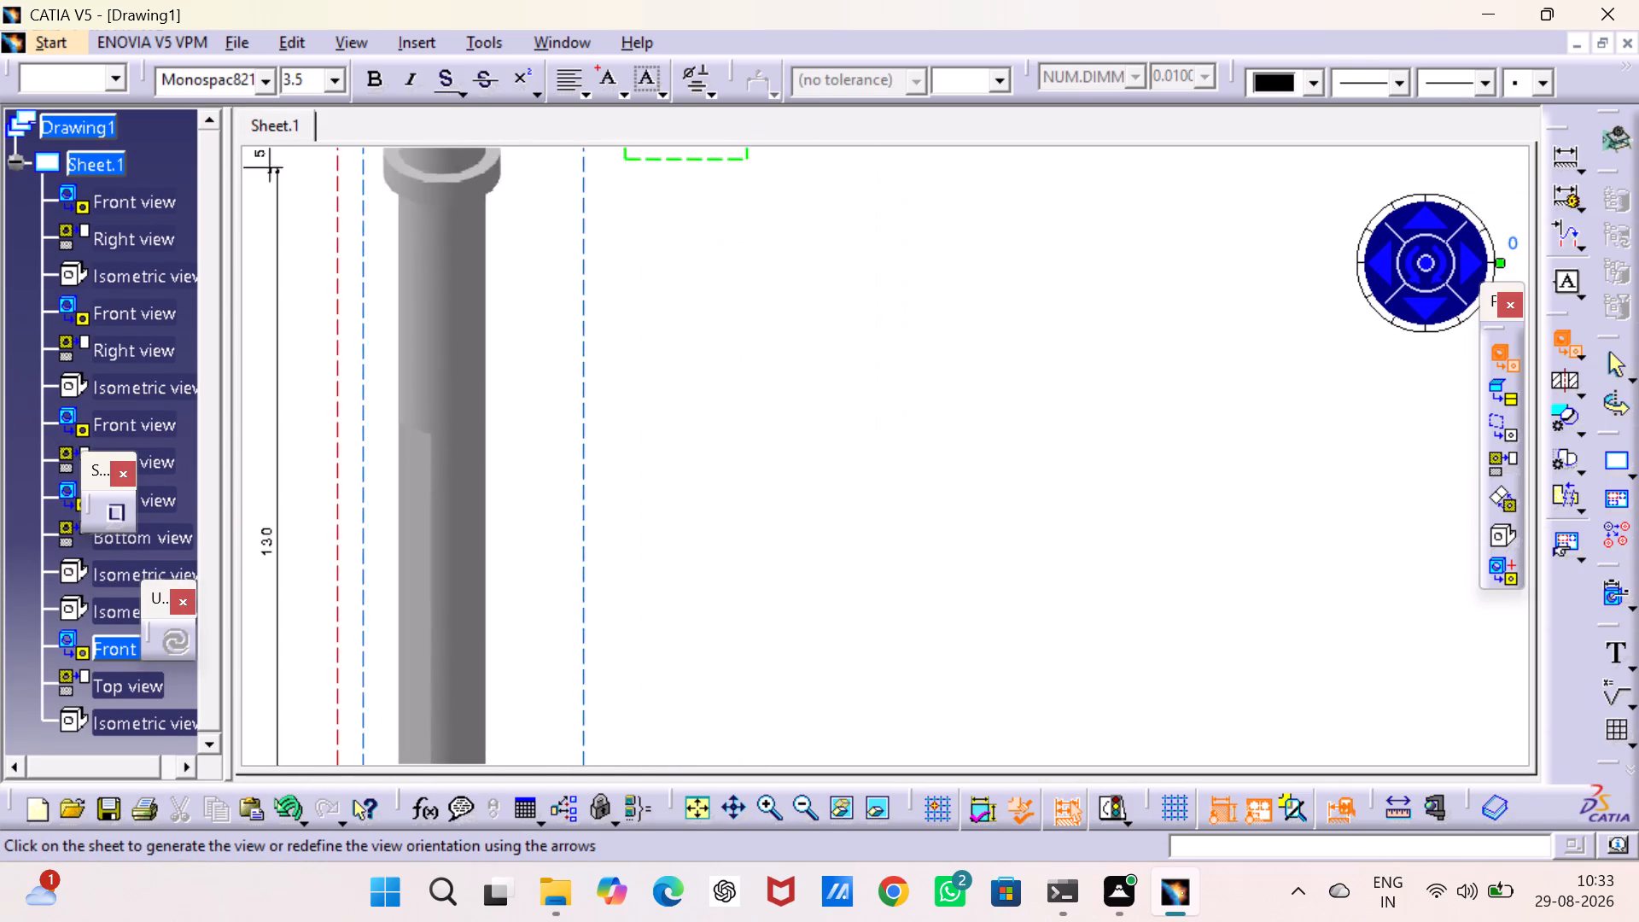
middle_drag(664, 79, 674, 132)
drag(722, 221, 699, 601)
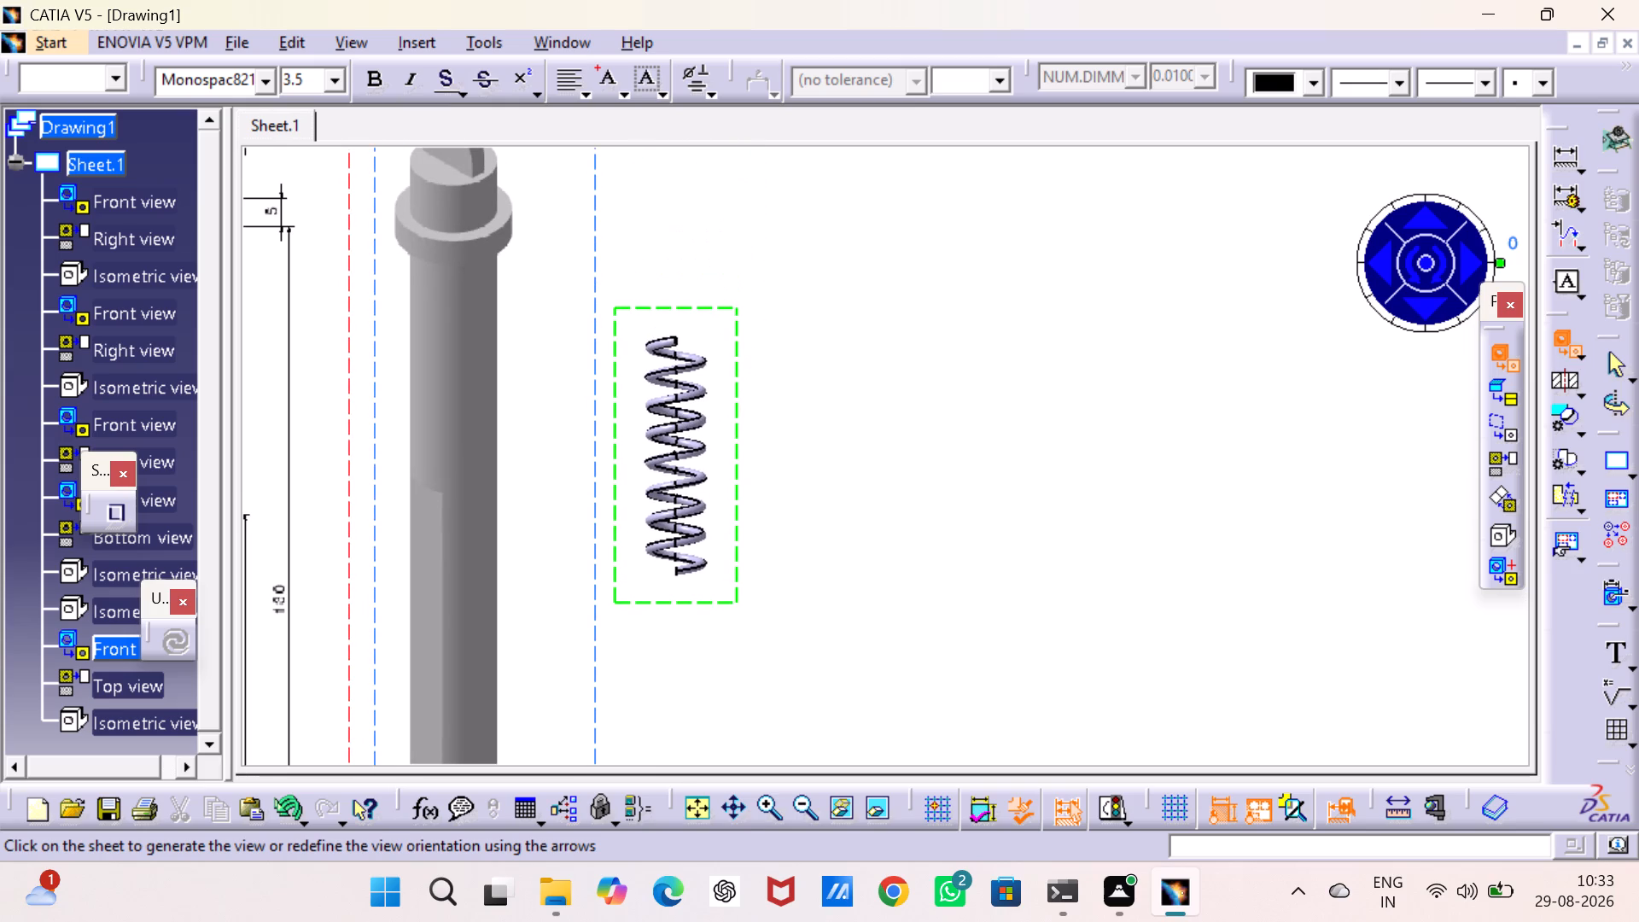
click(703, 804)
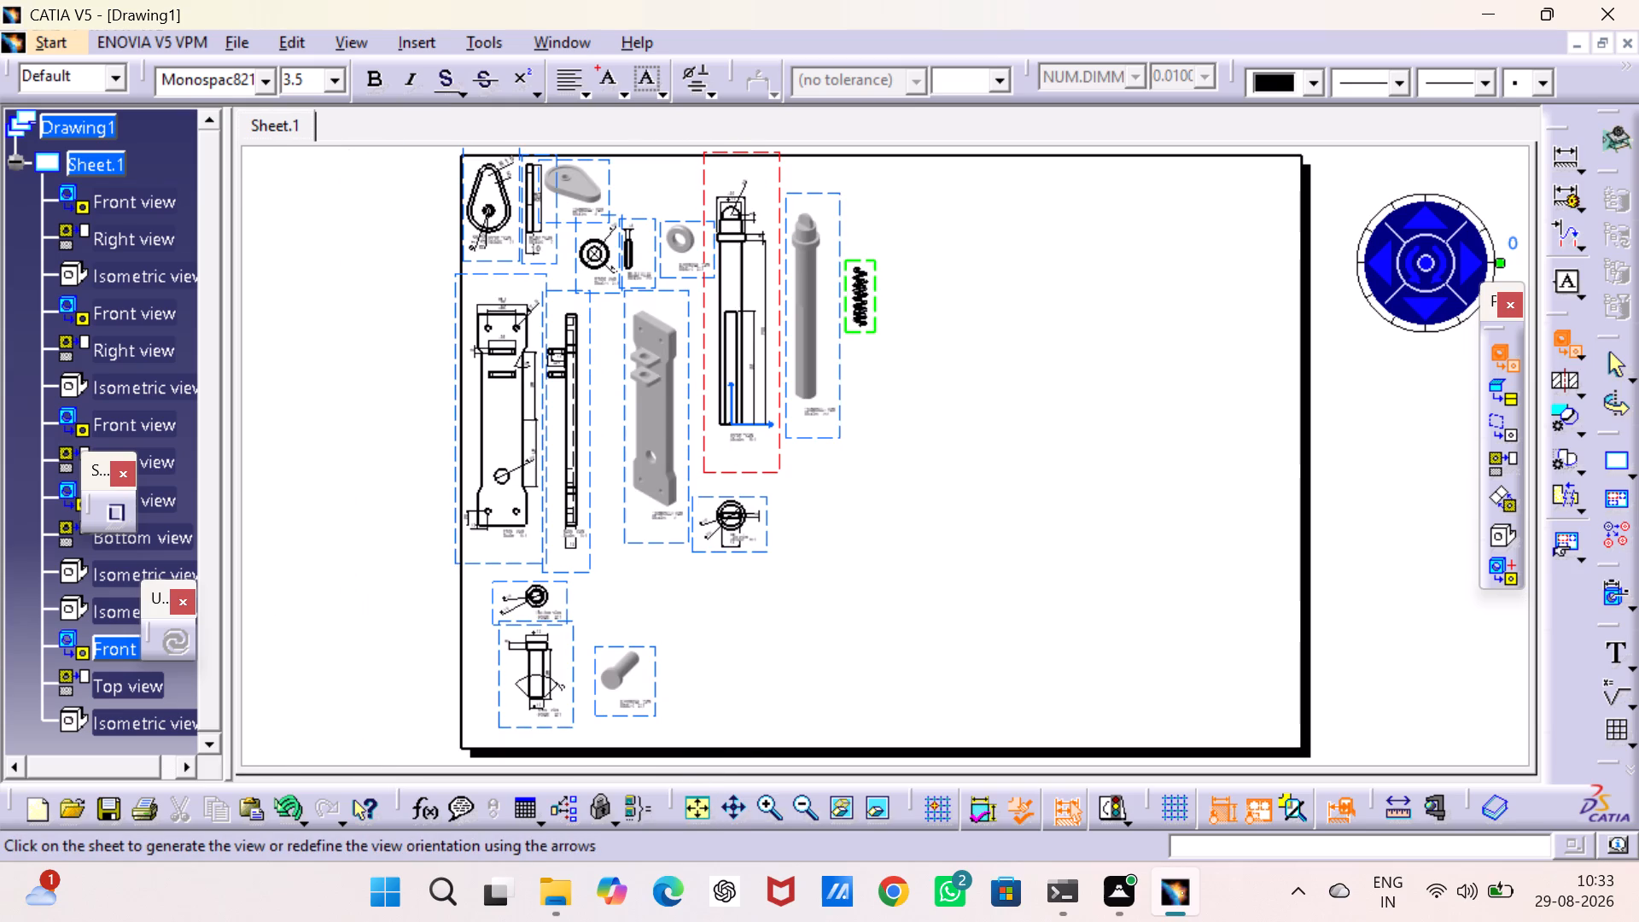
drag(873, 318, 704, 694)
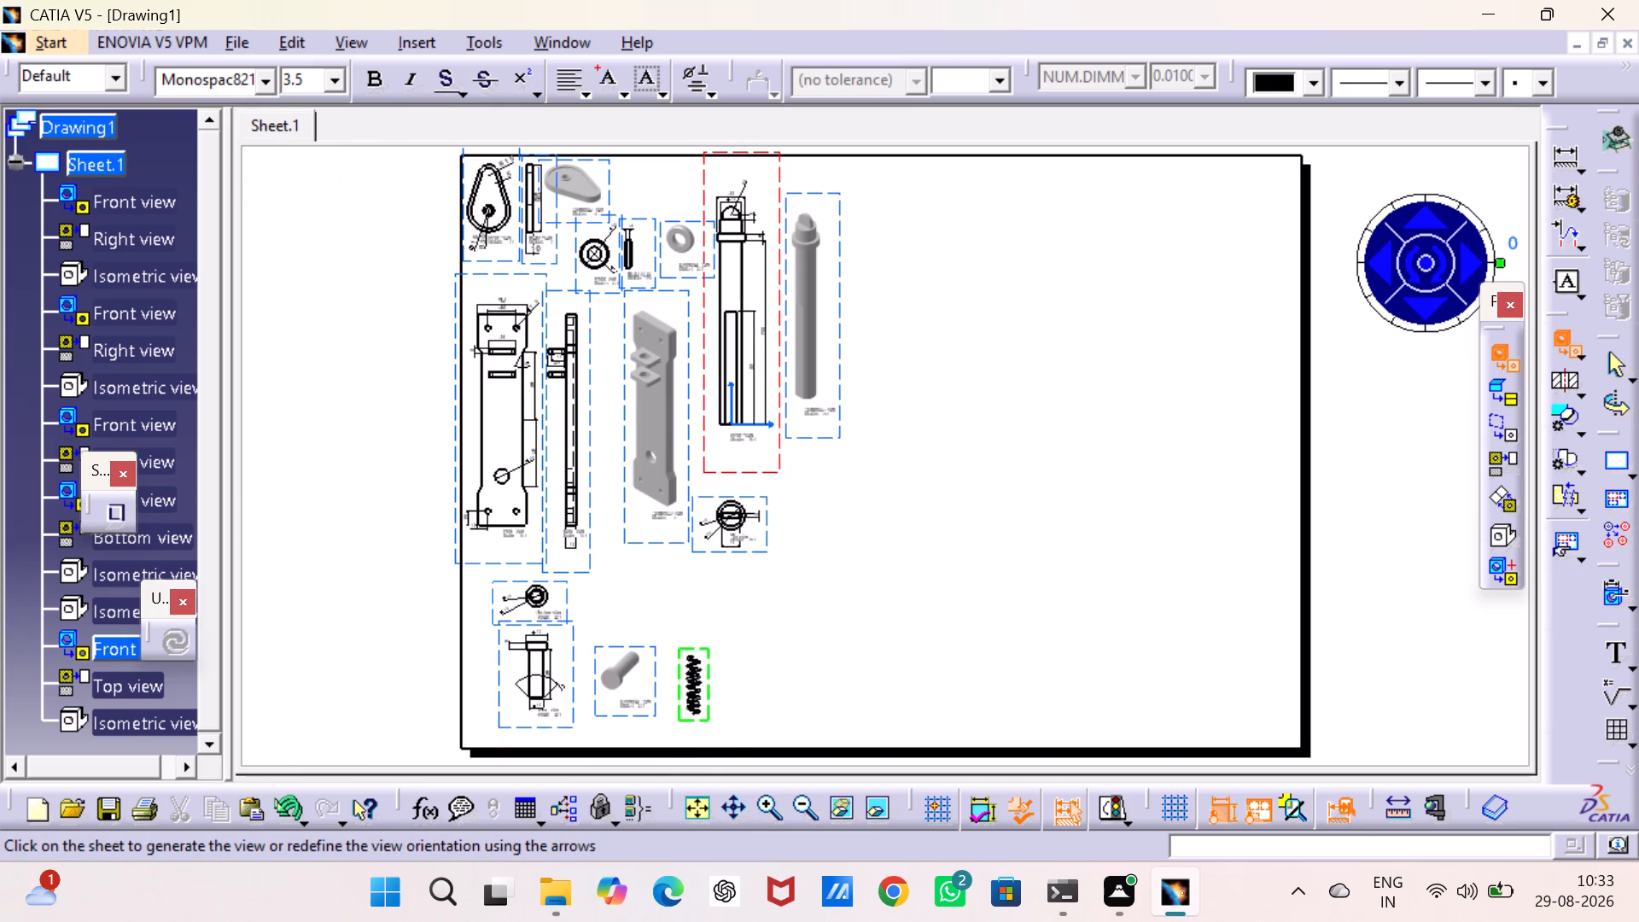
drag(704, 694, 708, 636)
click(785, 608)
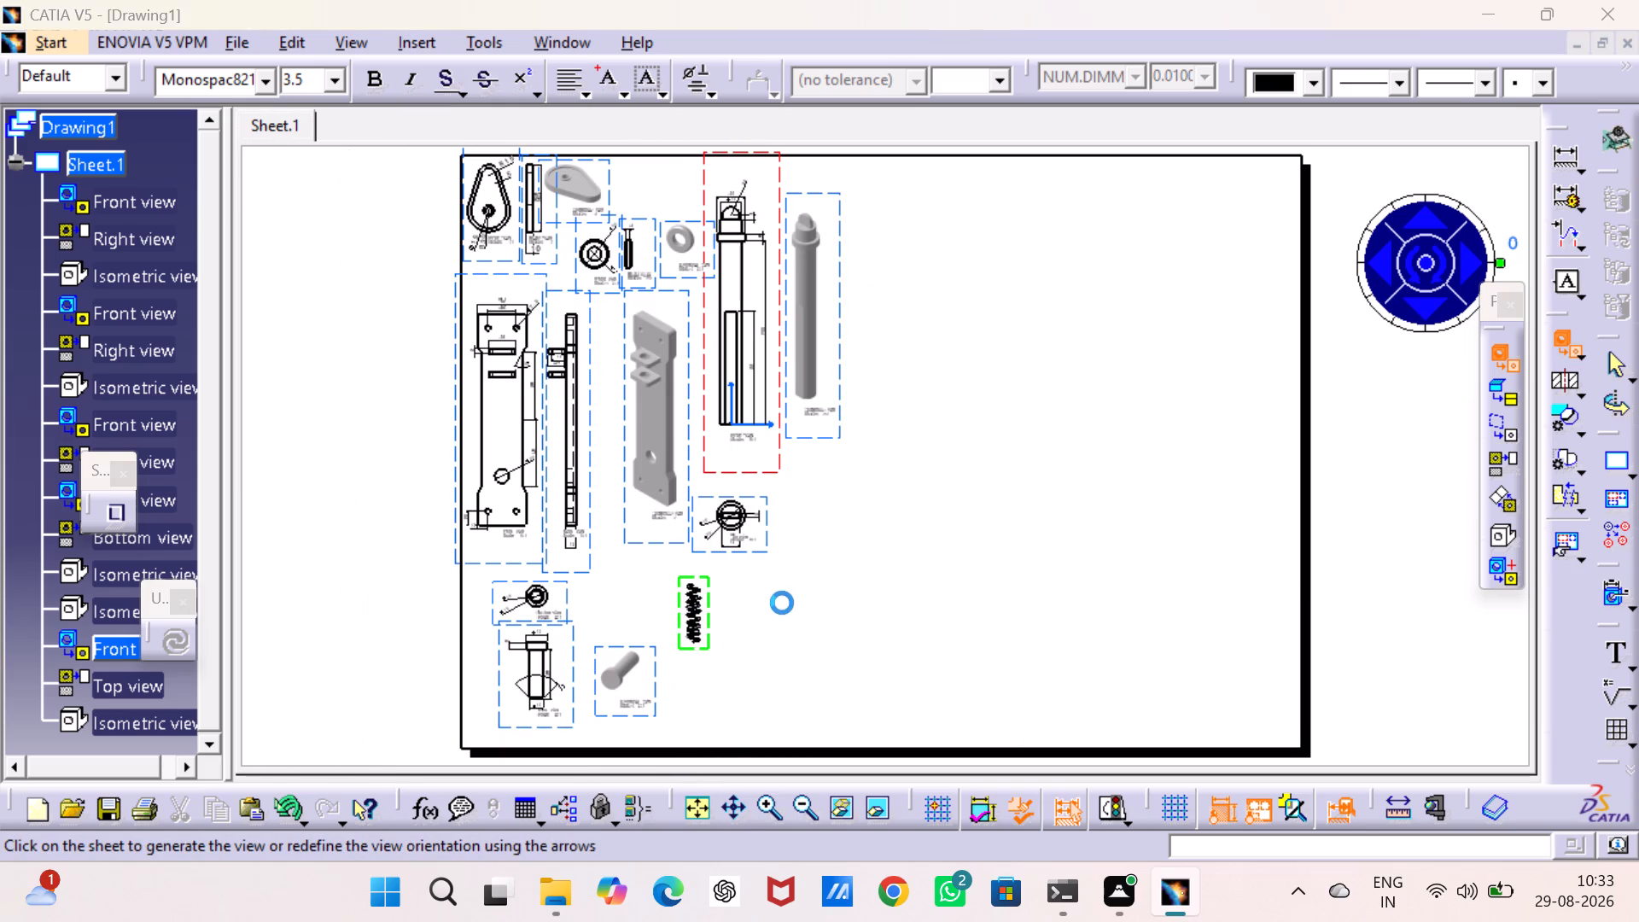
middle_drag(769, 581, 775, 449)
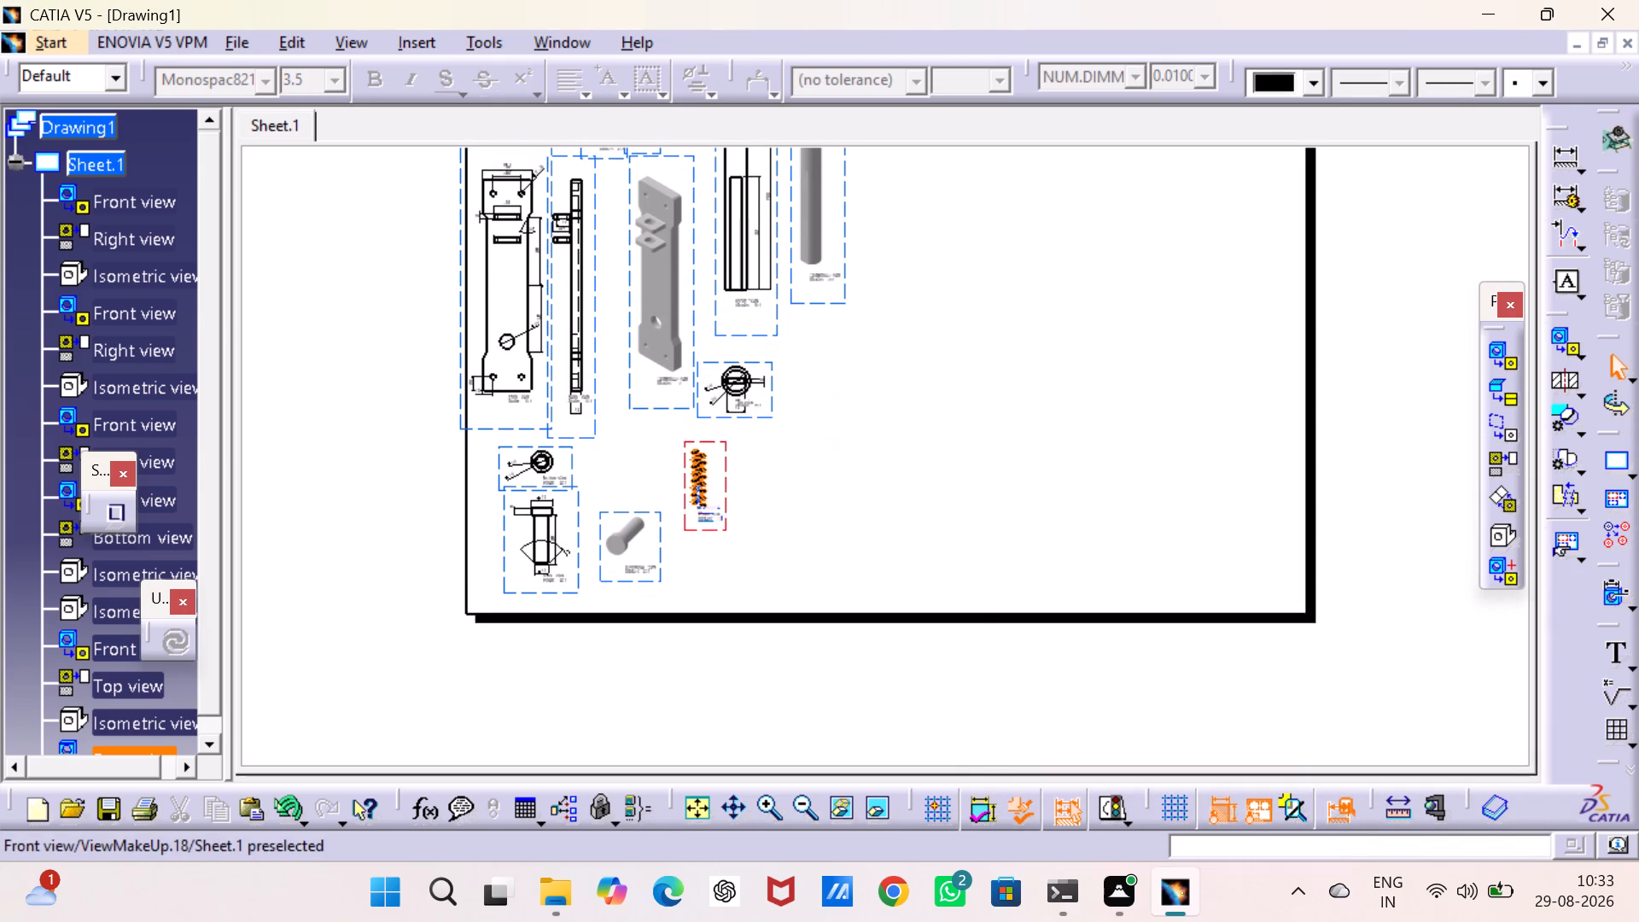
Set the scale of the spring's front view to 2:1.
right_click(726, 472)
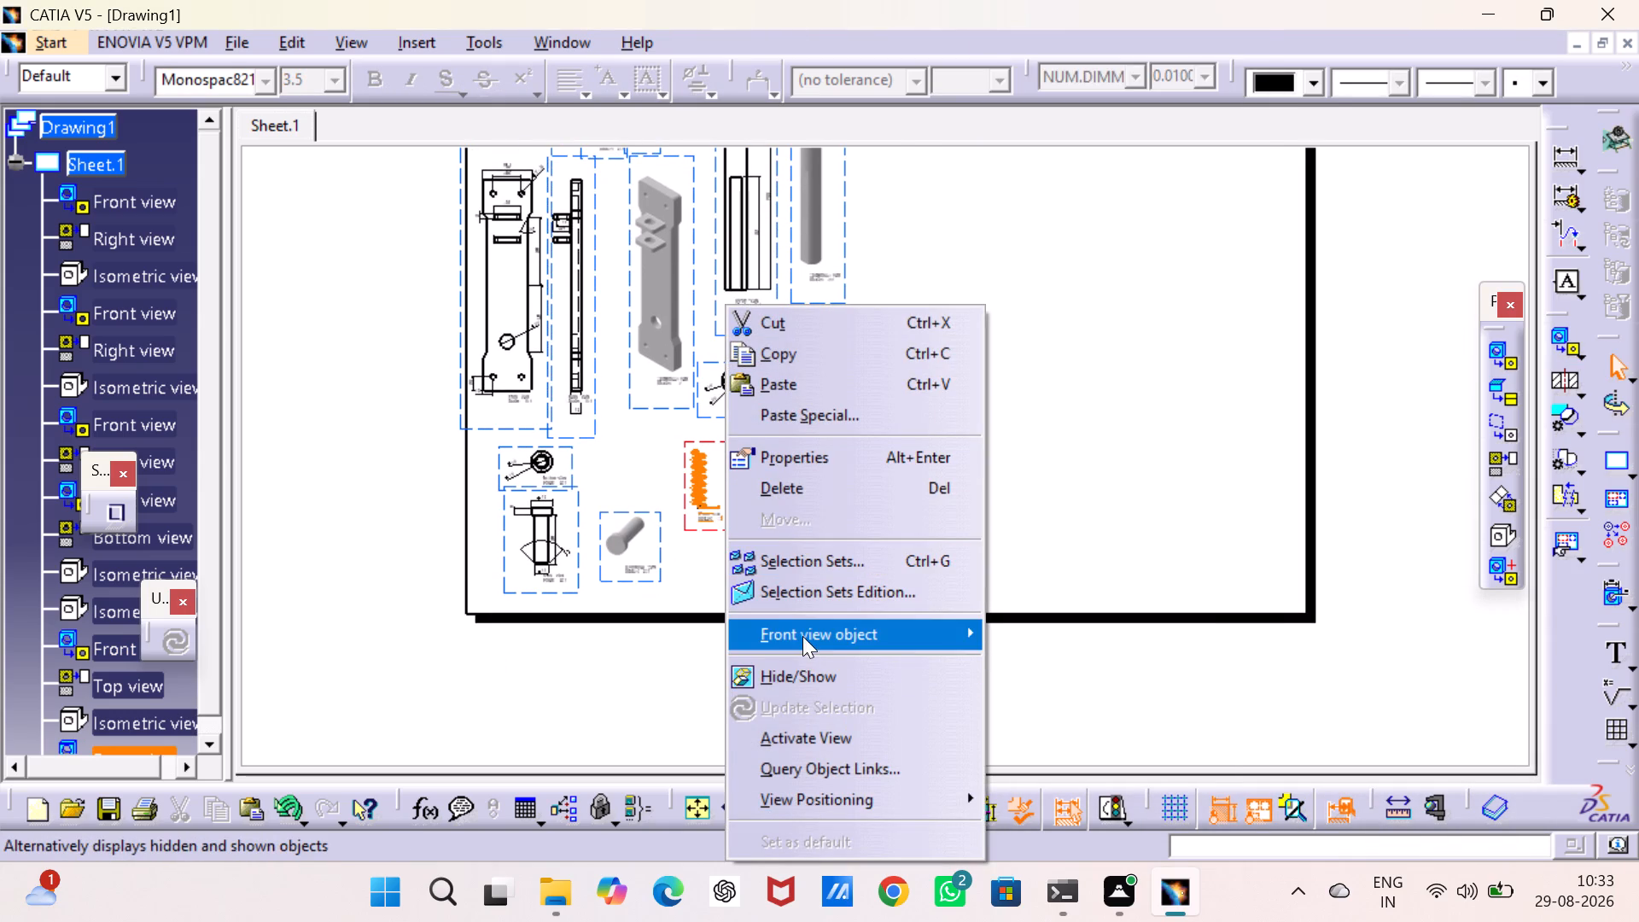
click(803, 464)
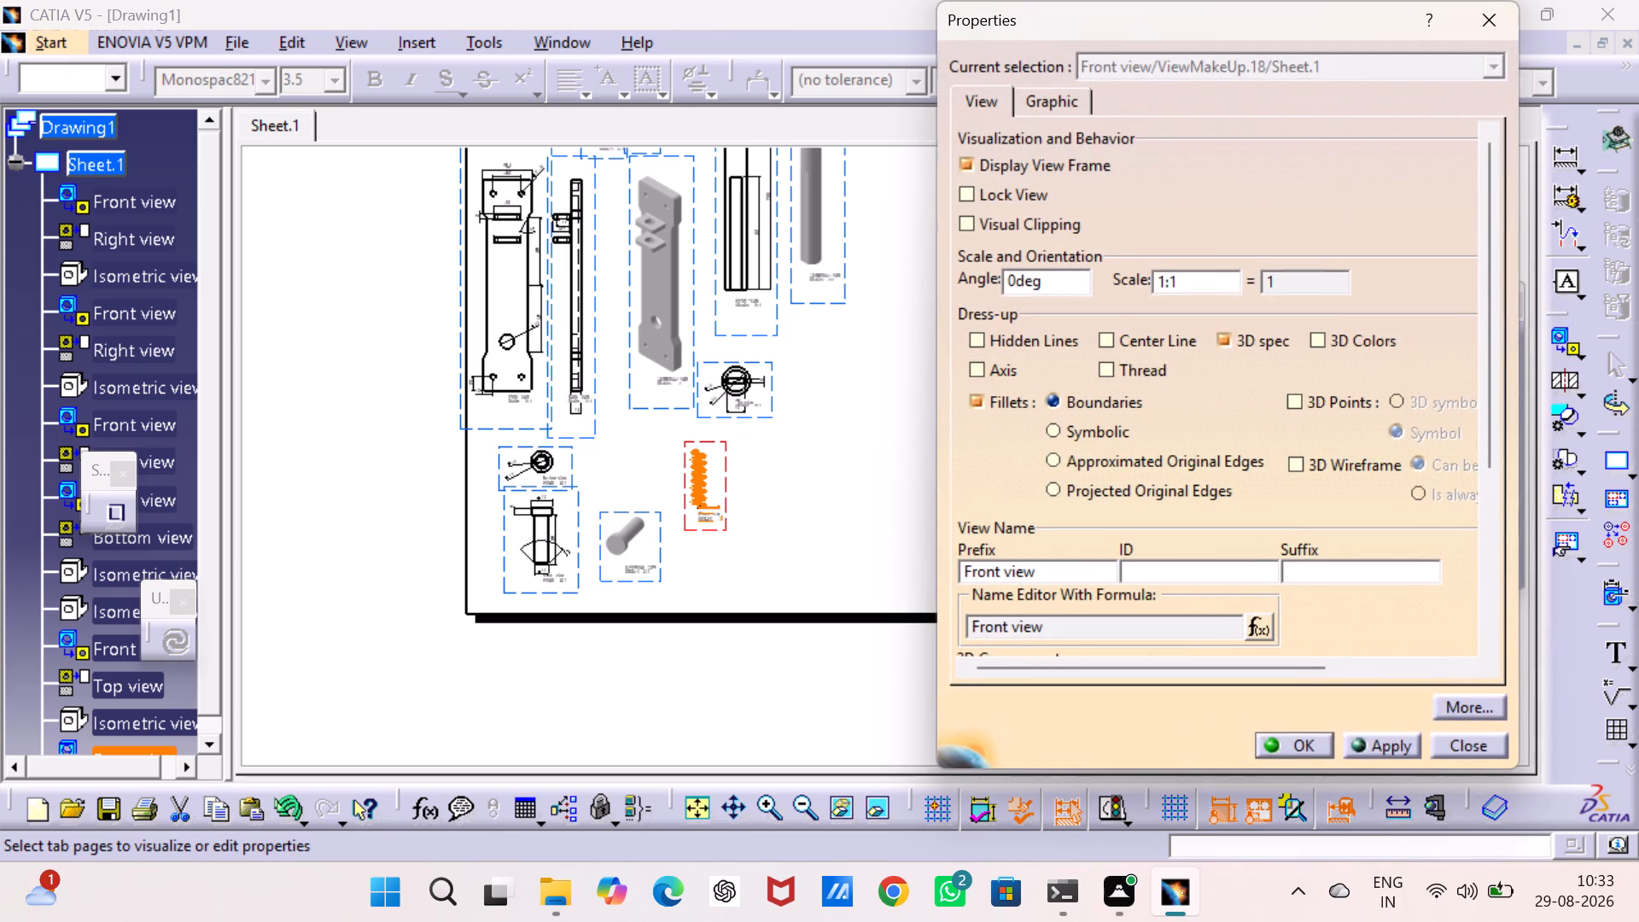
key(Right)
key(BackSpace)
key(2)
click(1385, 744)
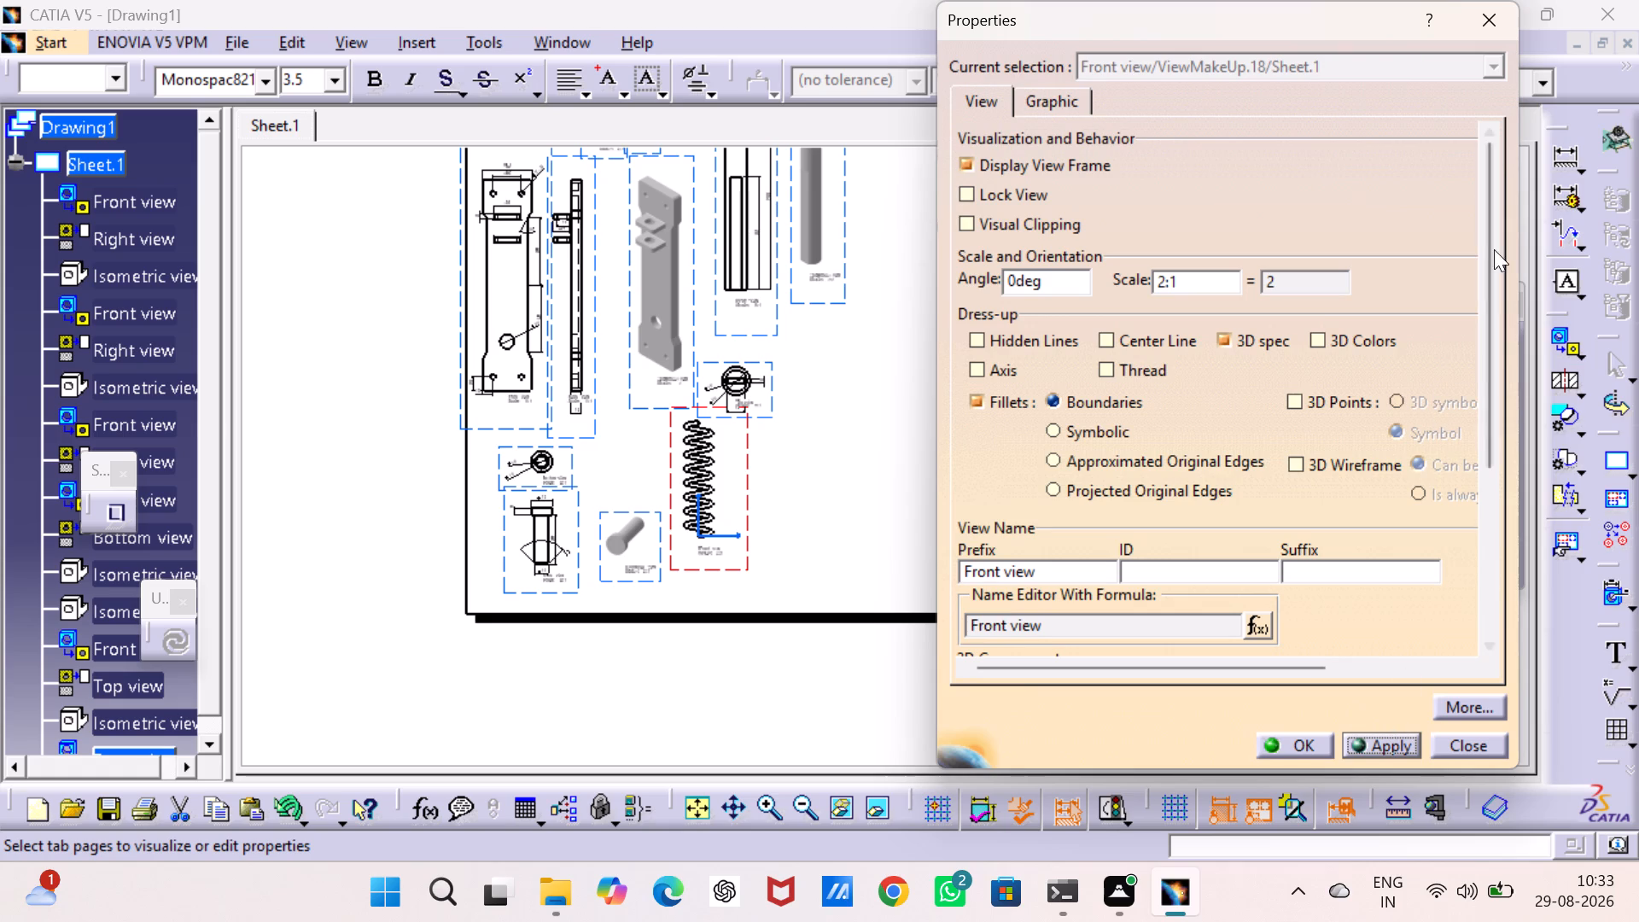
click(1315, 747)
click(1002, 553)
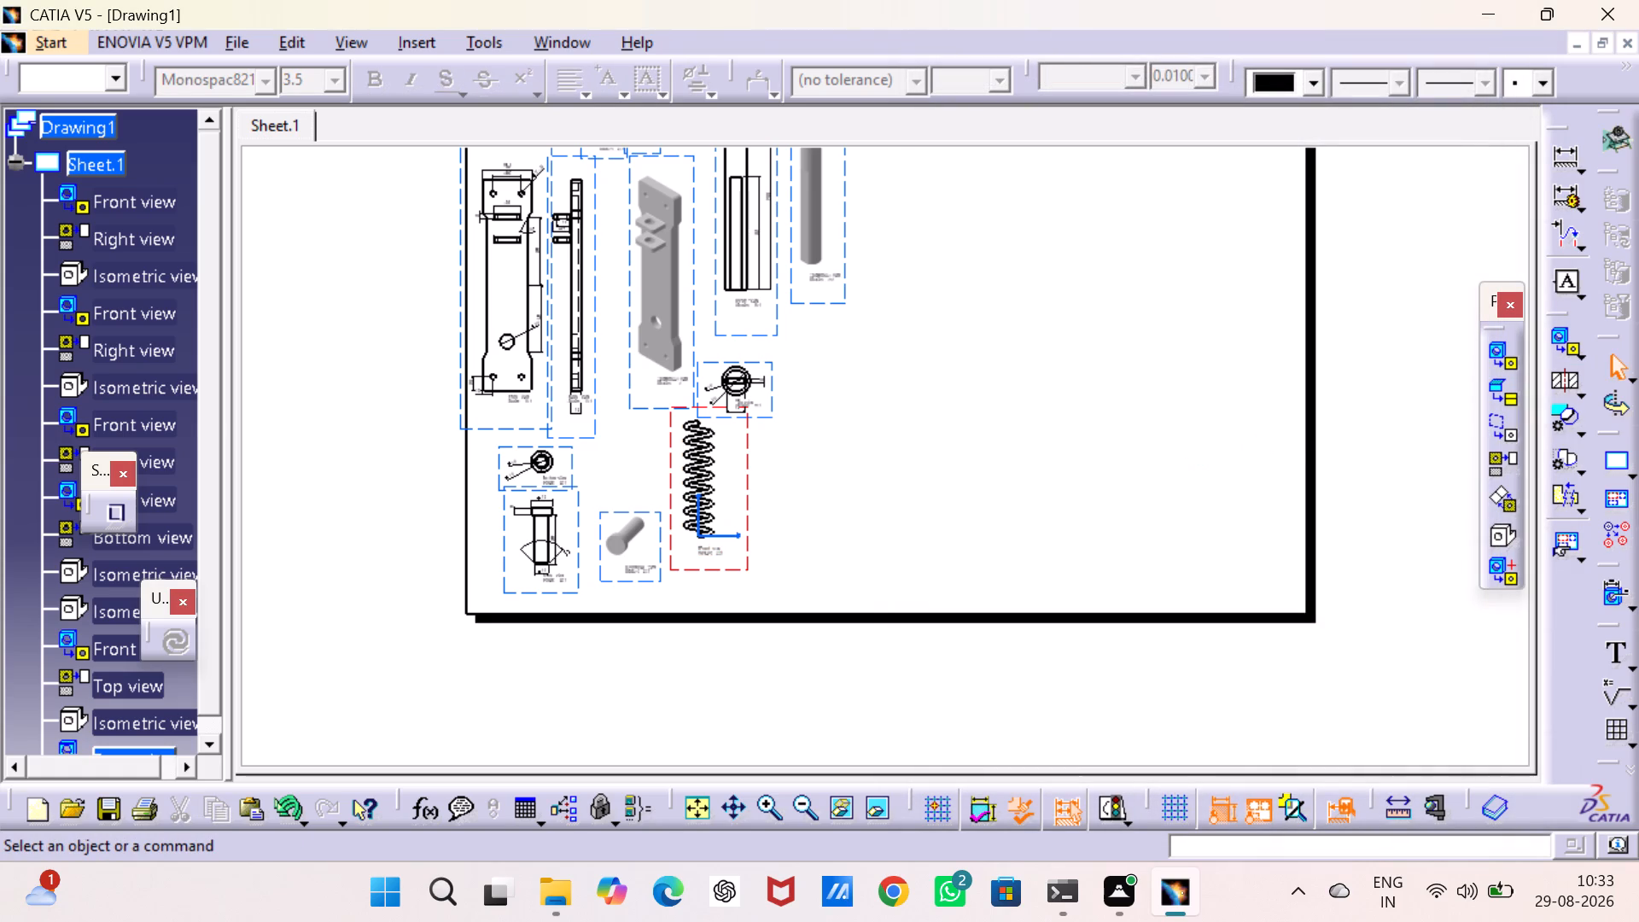
Create a projected top view of the spring directly below its front view.
click(1502, 463)
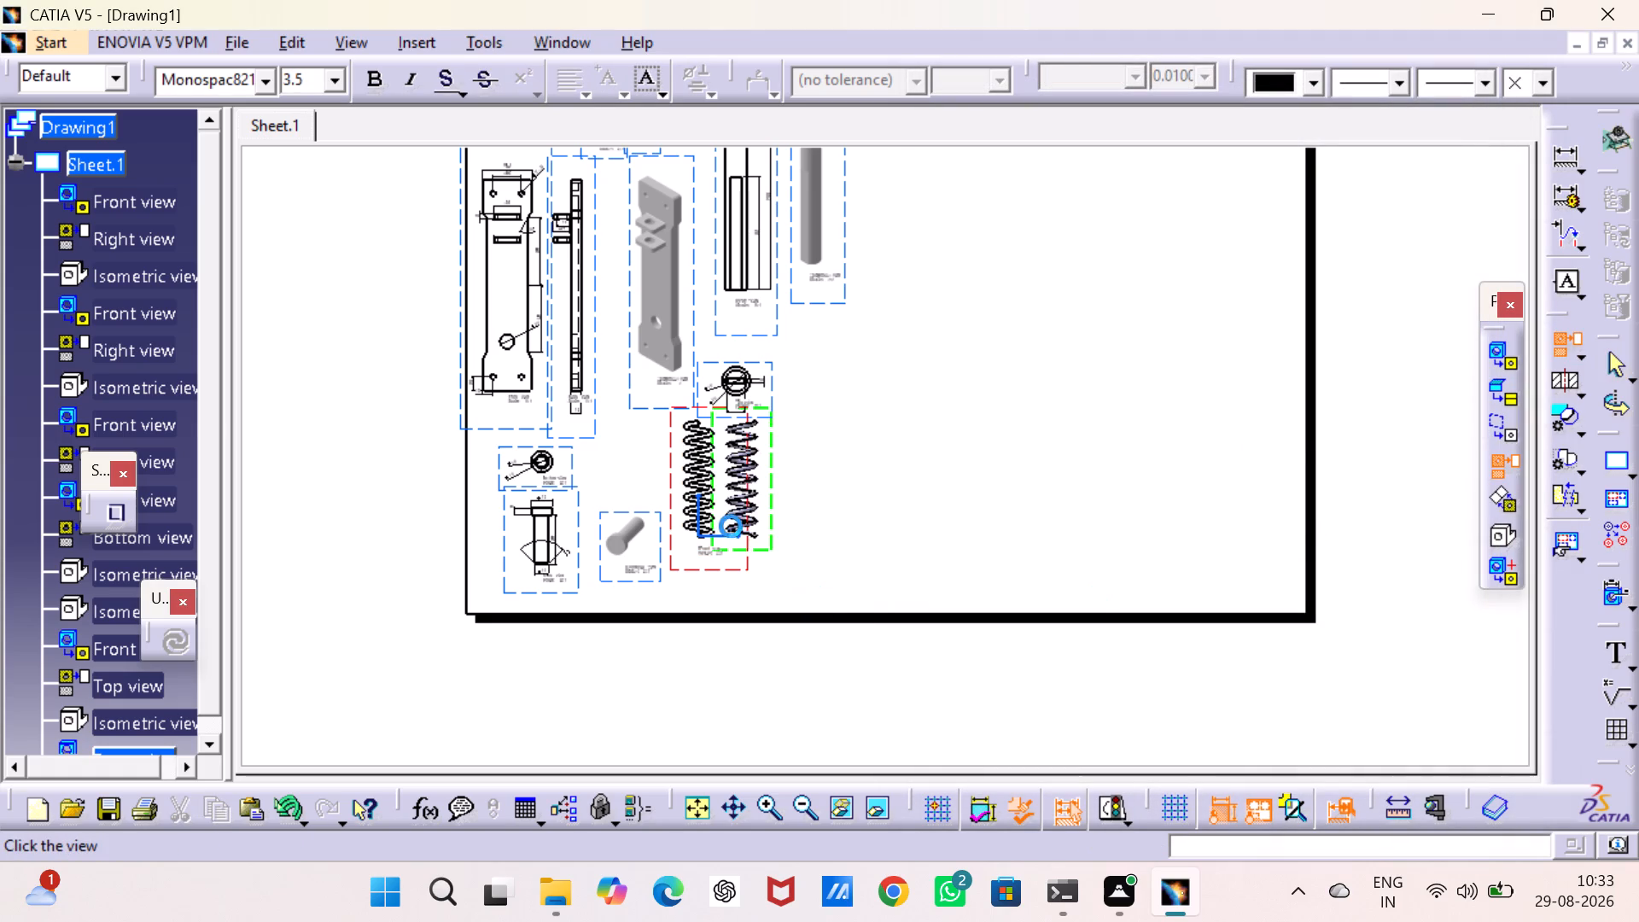
click(708, 606)
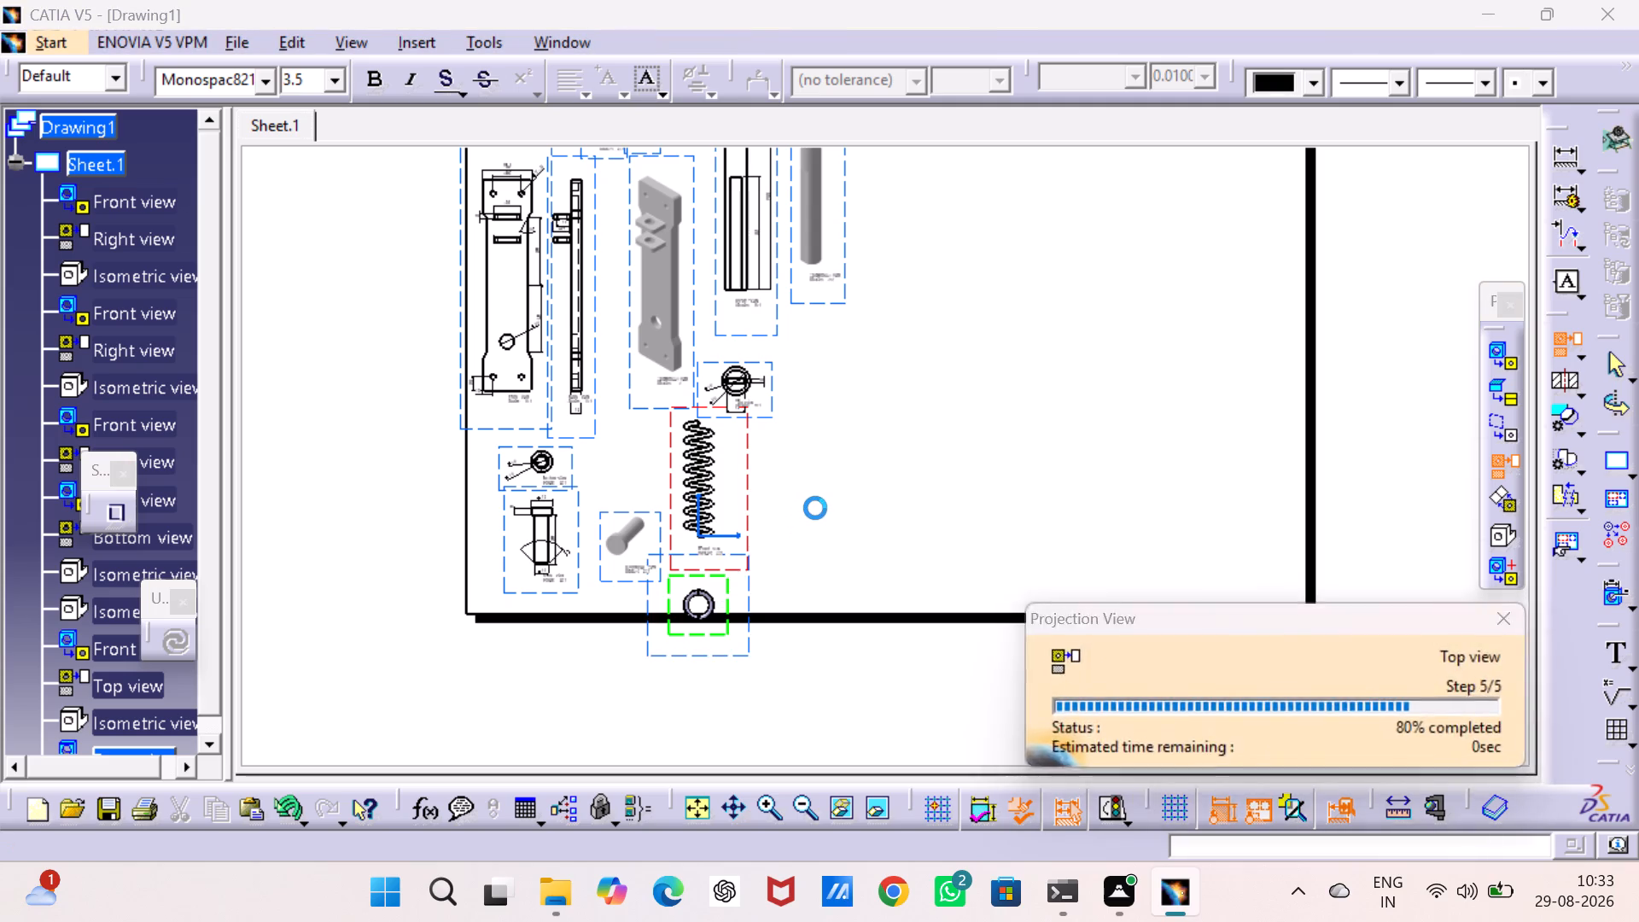
Move the spring's front view sideways, clear of the follower's top view, so it sits below the follower's isometric view.
middle_drag(815, 508, 819, 628)
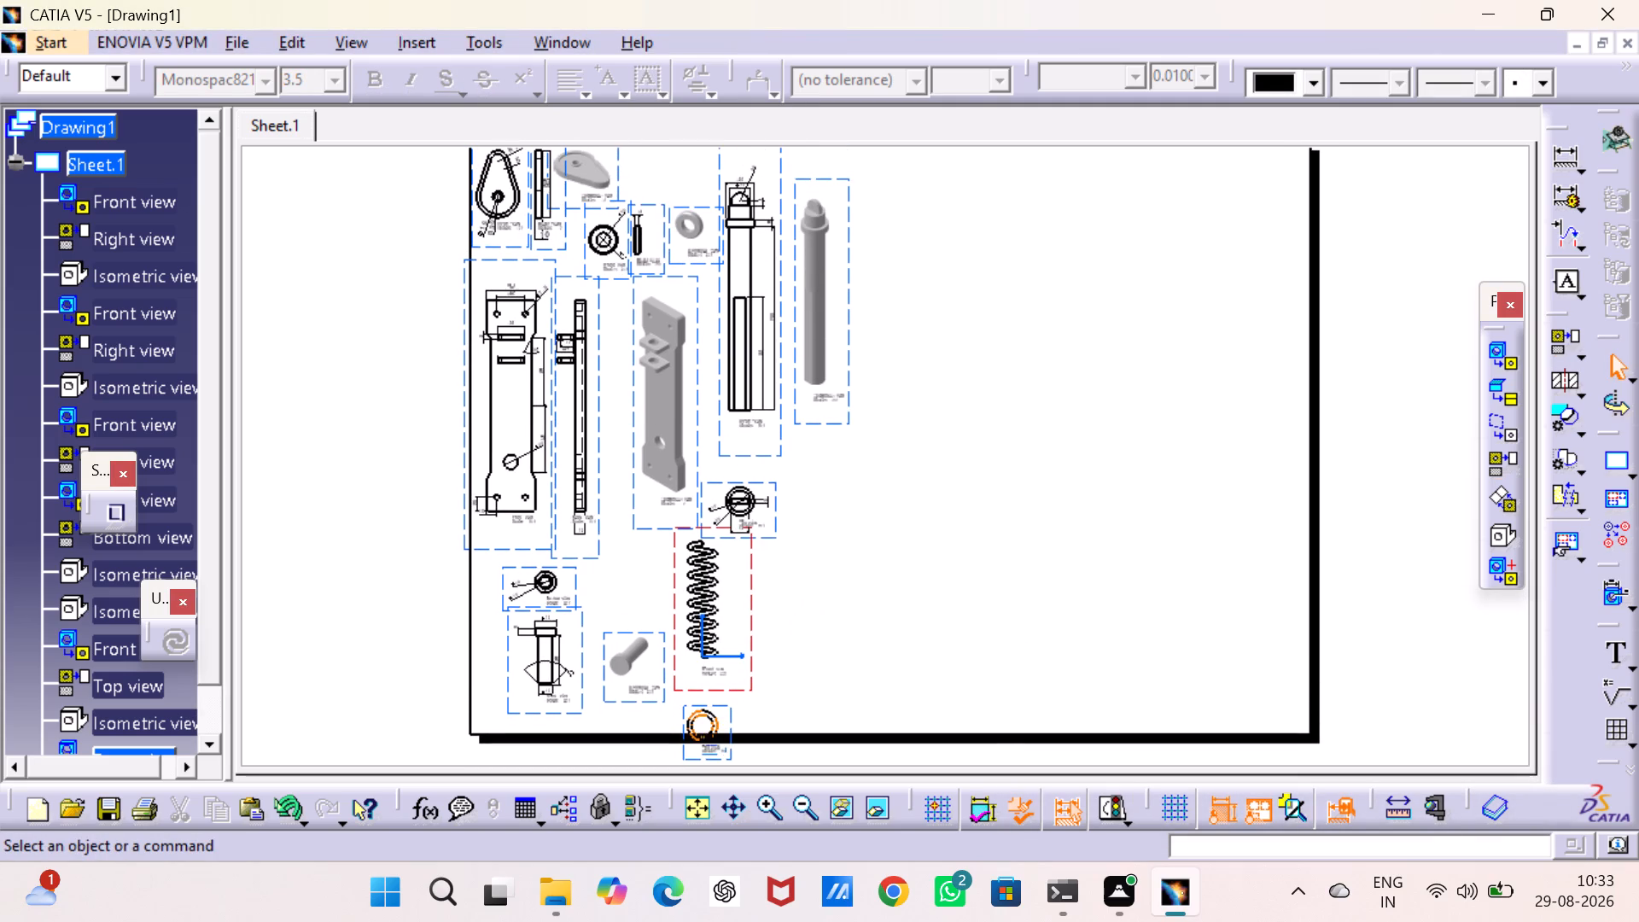
drag(751, 662, 939, 662)
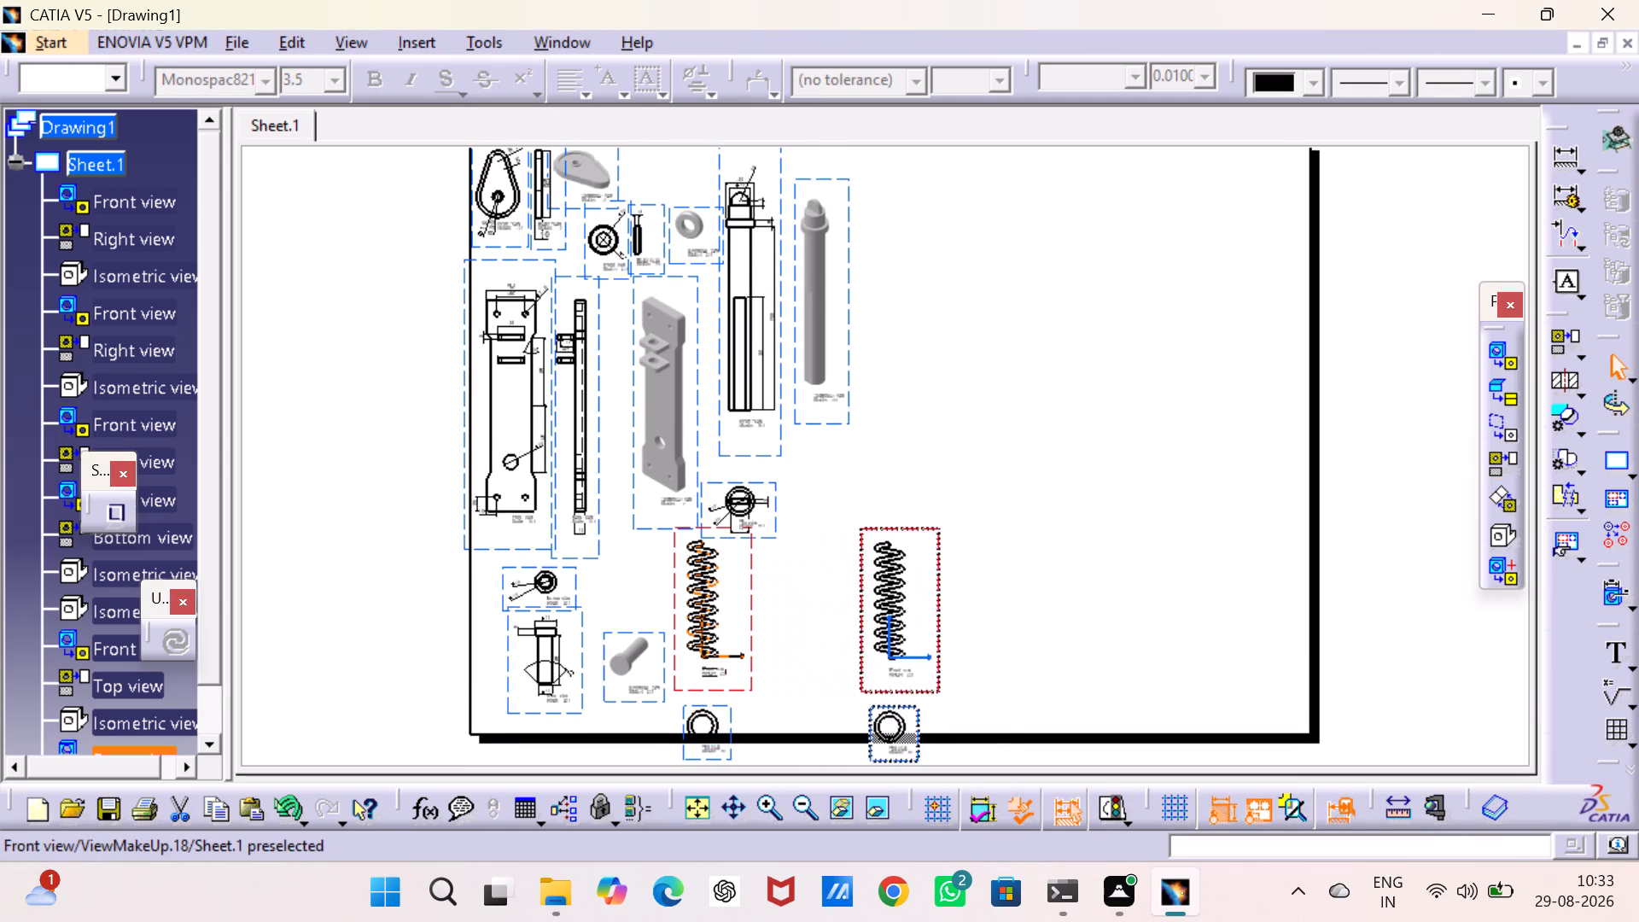
drag(939, 662, 871, 662)
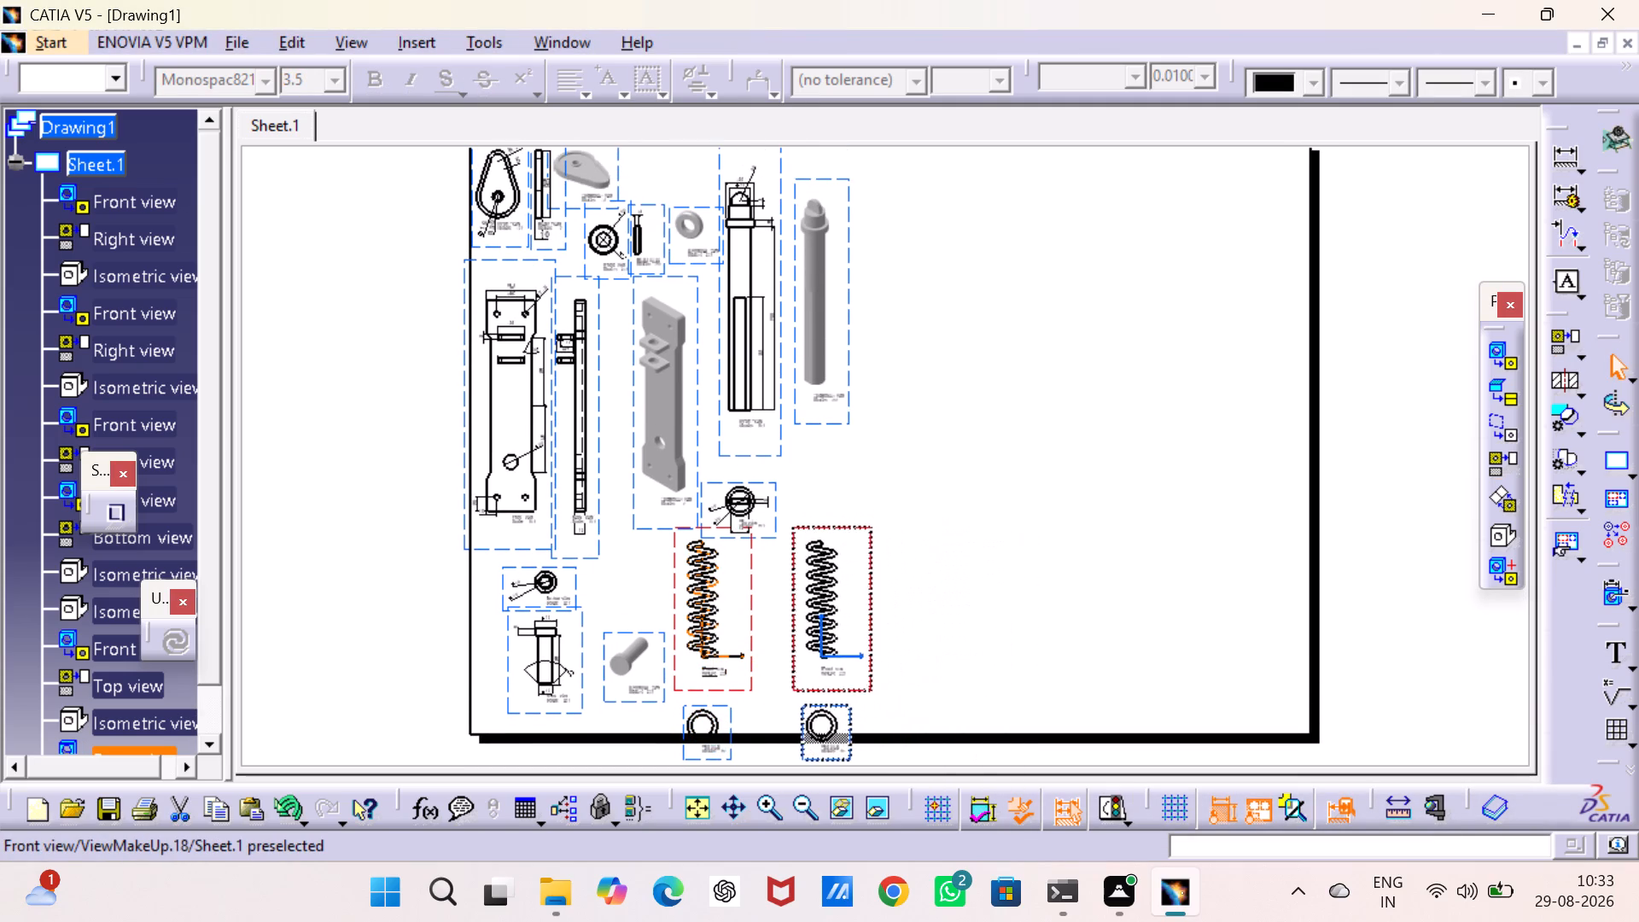
drag(871, 662, 870, 662)
Move the spring's top view above its front view, inside the sheet border.
drag(844, 711, 835, 476)
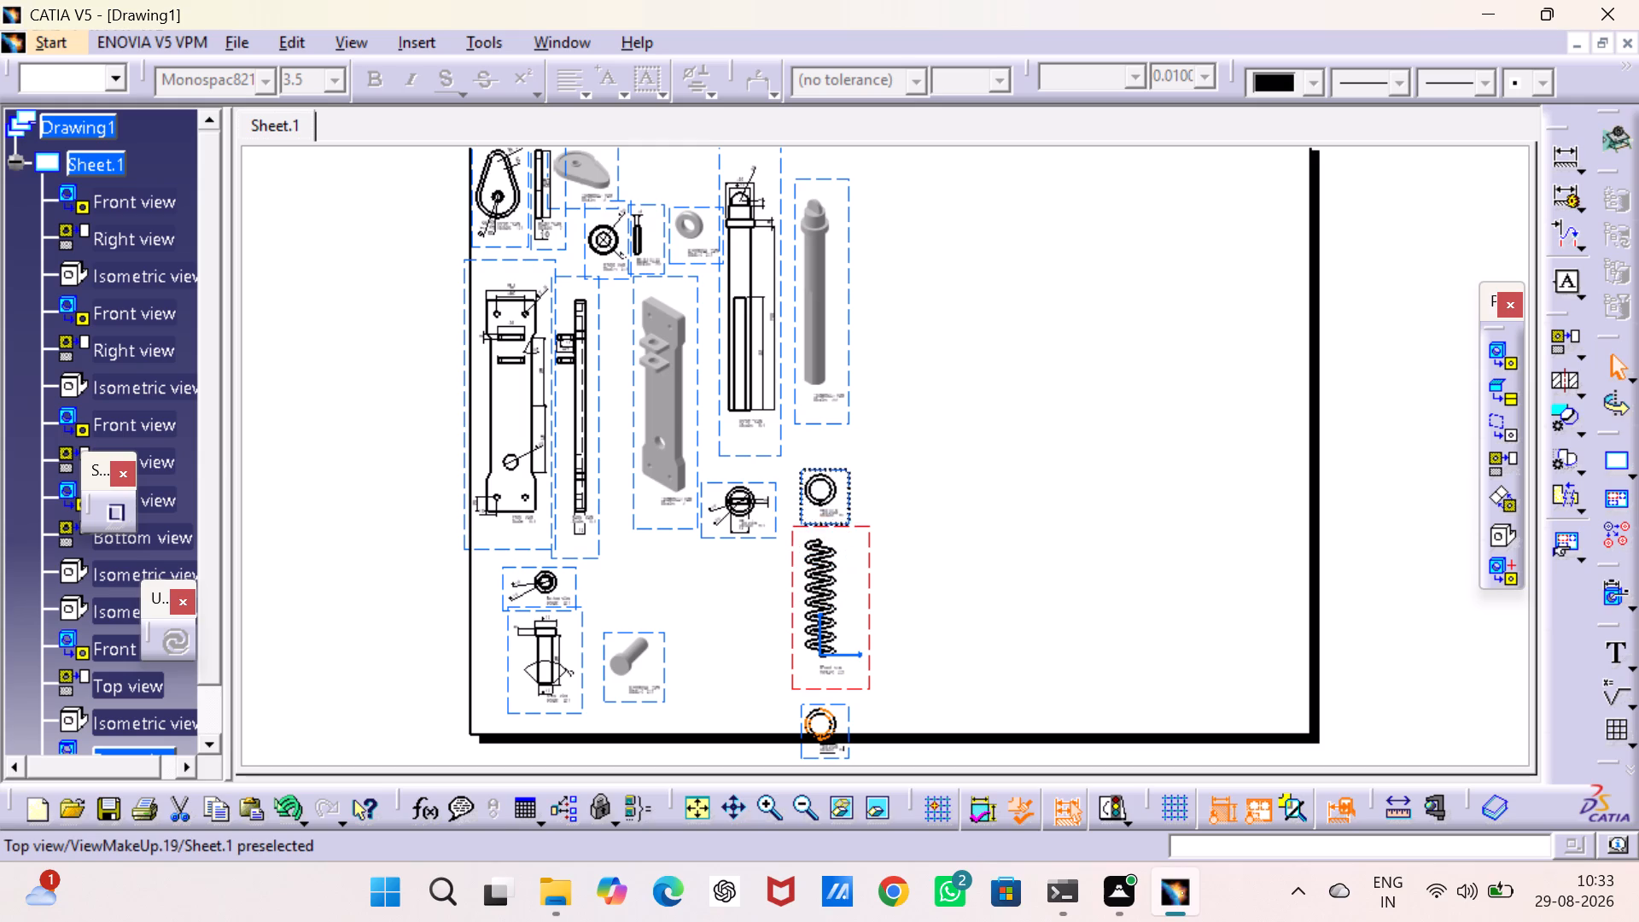
drag(835, 476, 843, 464)
Dimension the overall height of the spring in its front view, placing the dimension beside the coils.
middle_drag(921, 473, 848, 320)
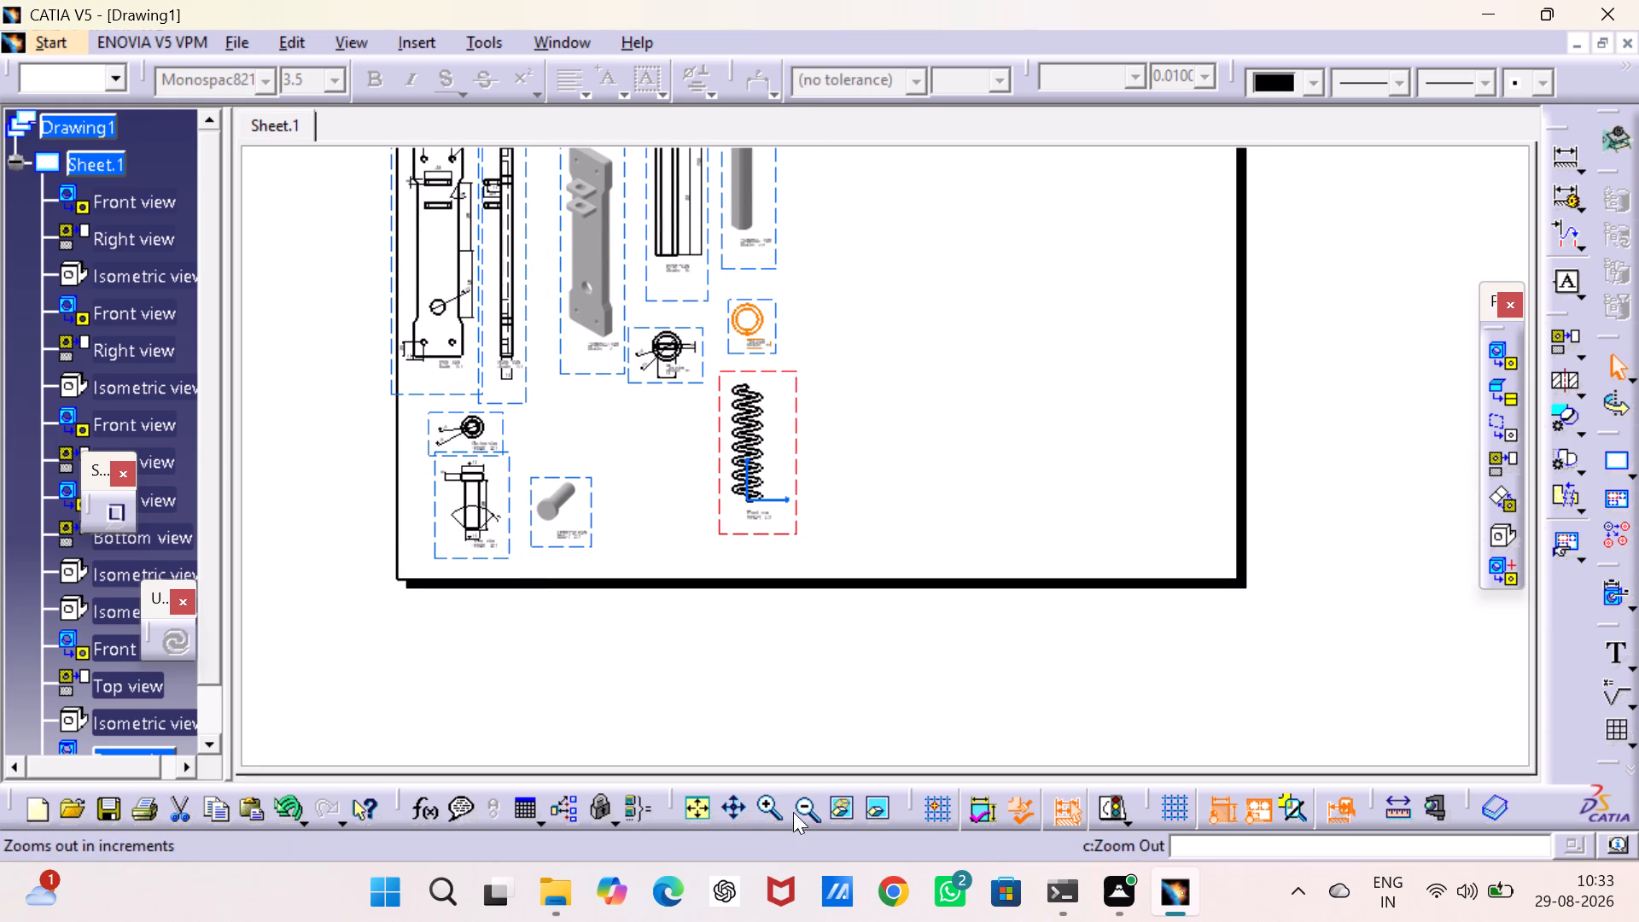
triple_click(763, 802)
middle_drag(790, 605, 860, 728)
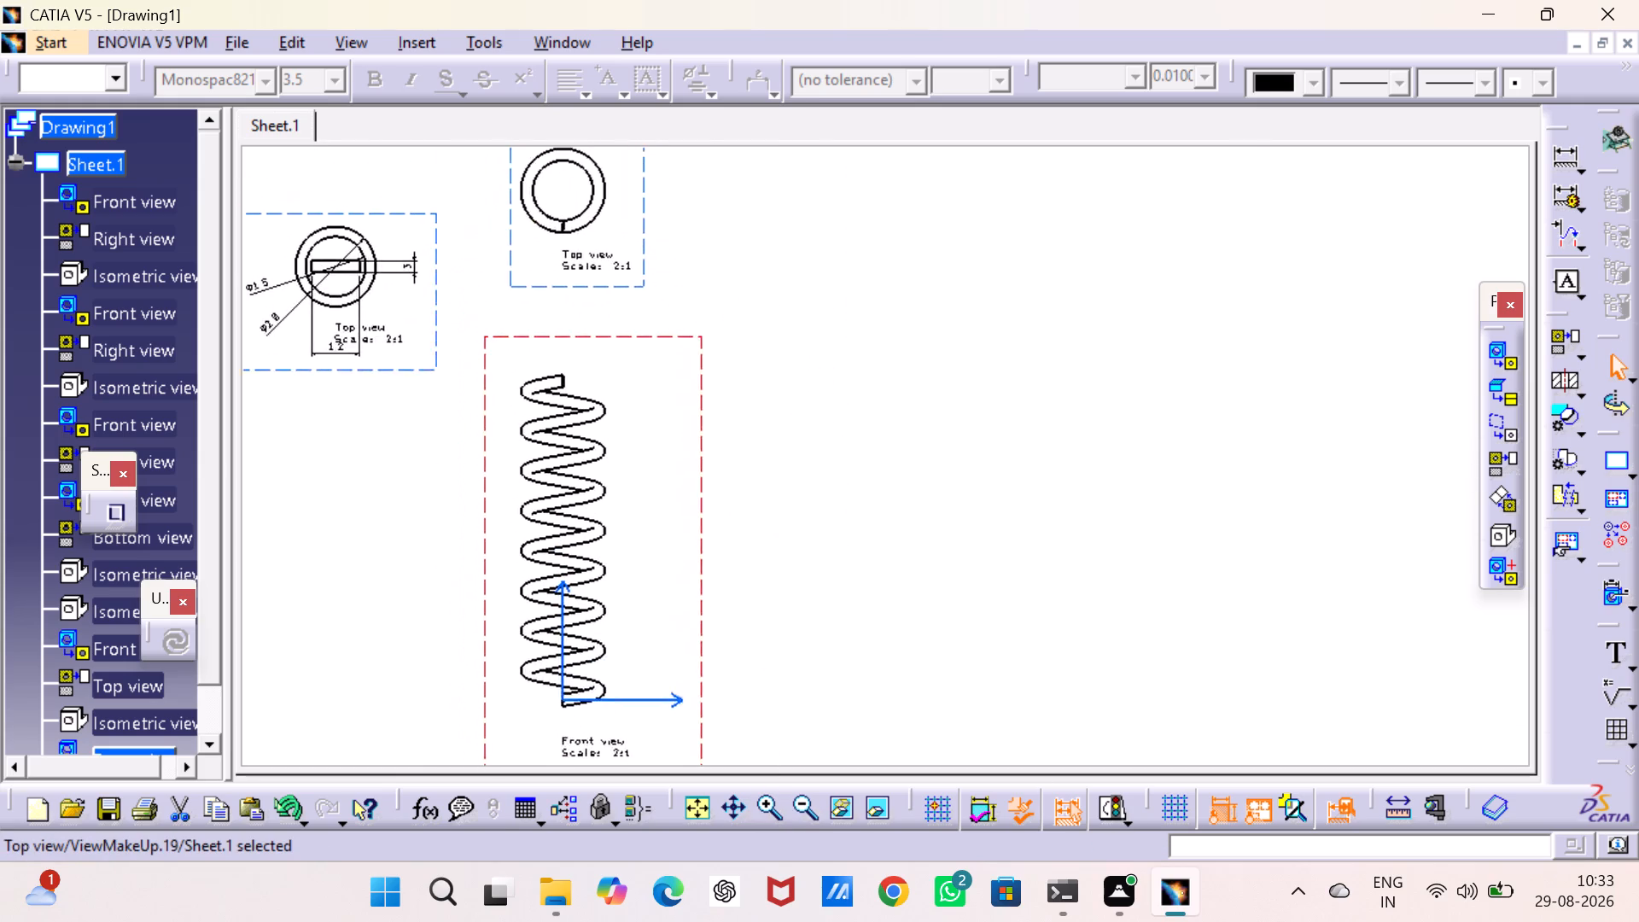
middle_drag(860, 728, 860, 724)
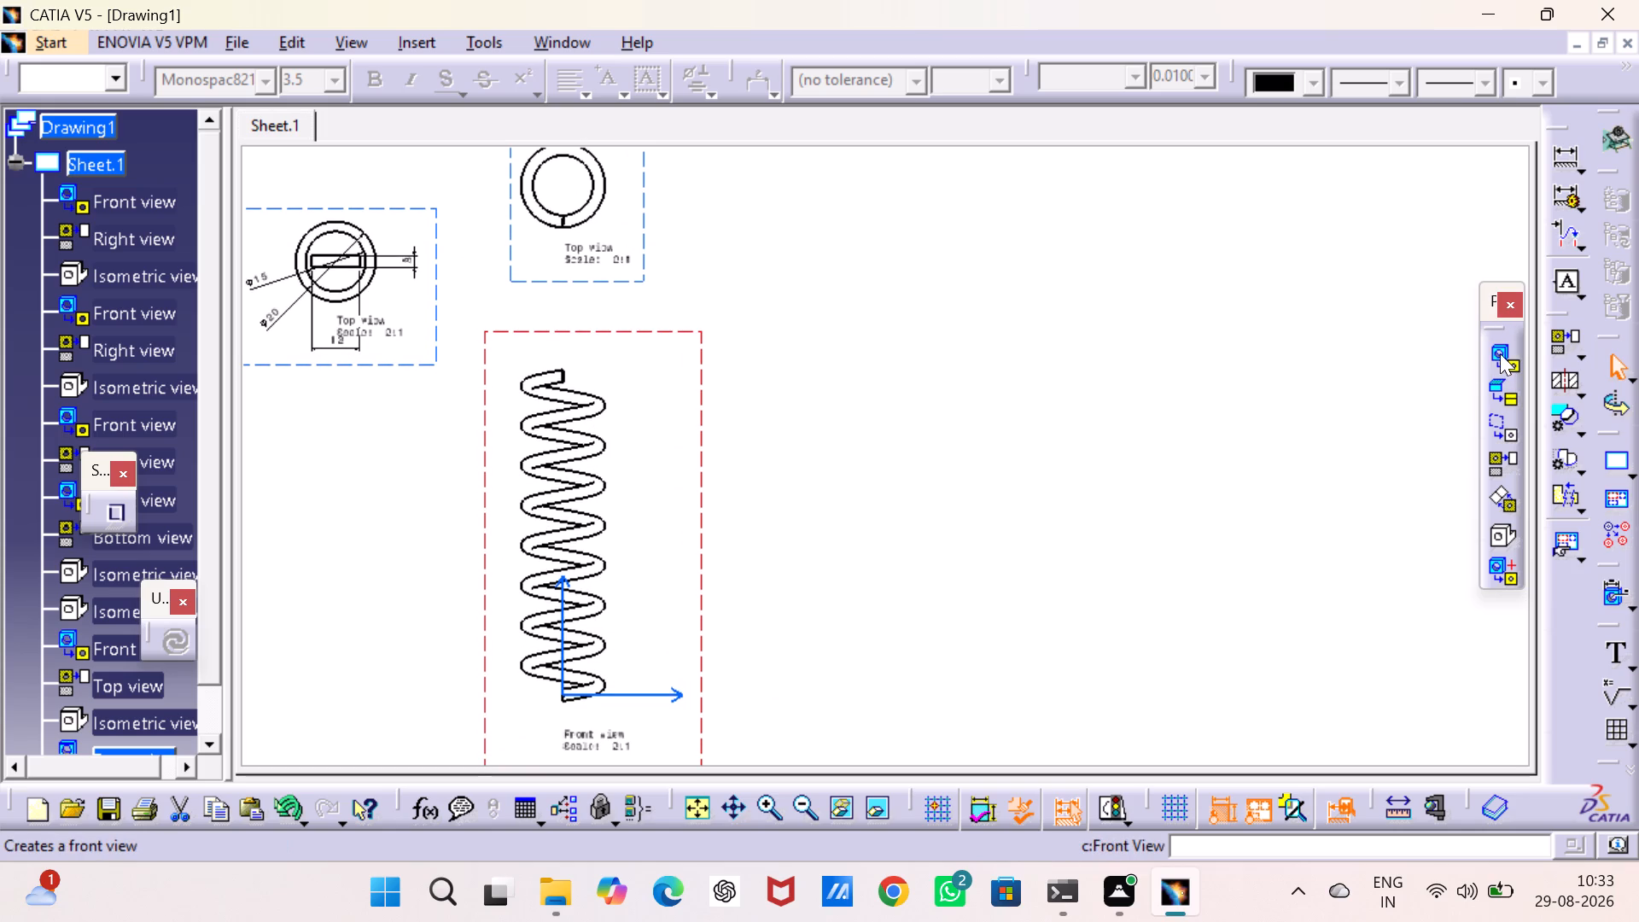
double_click(1559, 147)
click(564, 368)
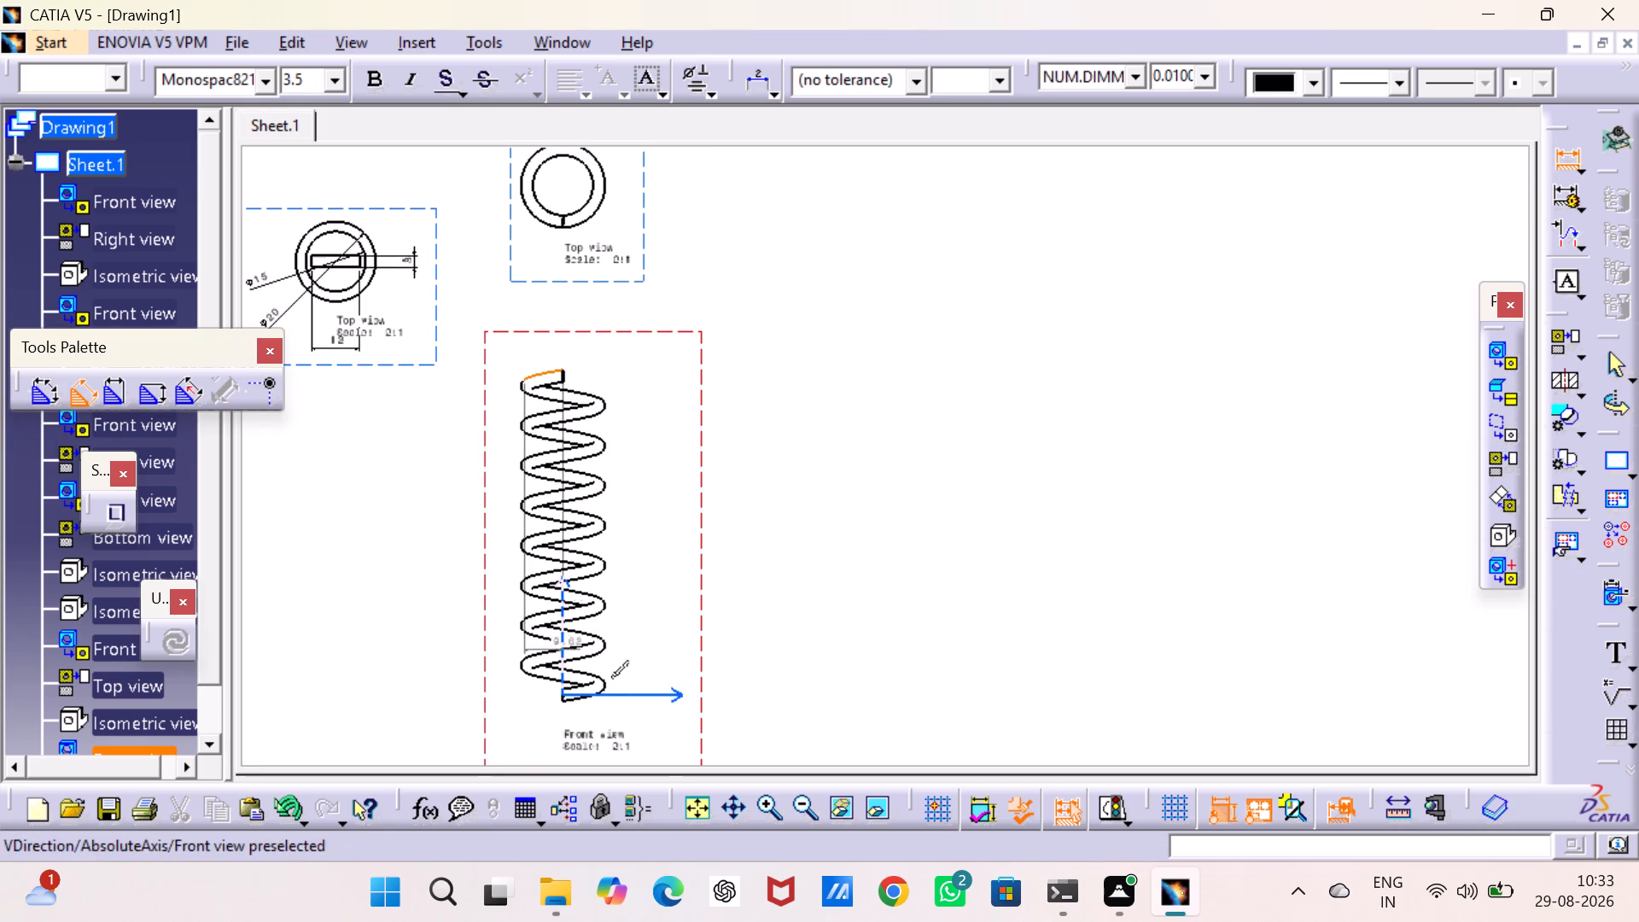
click(560, 699)
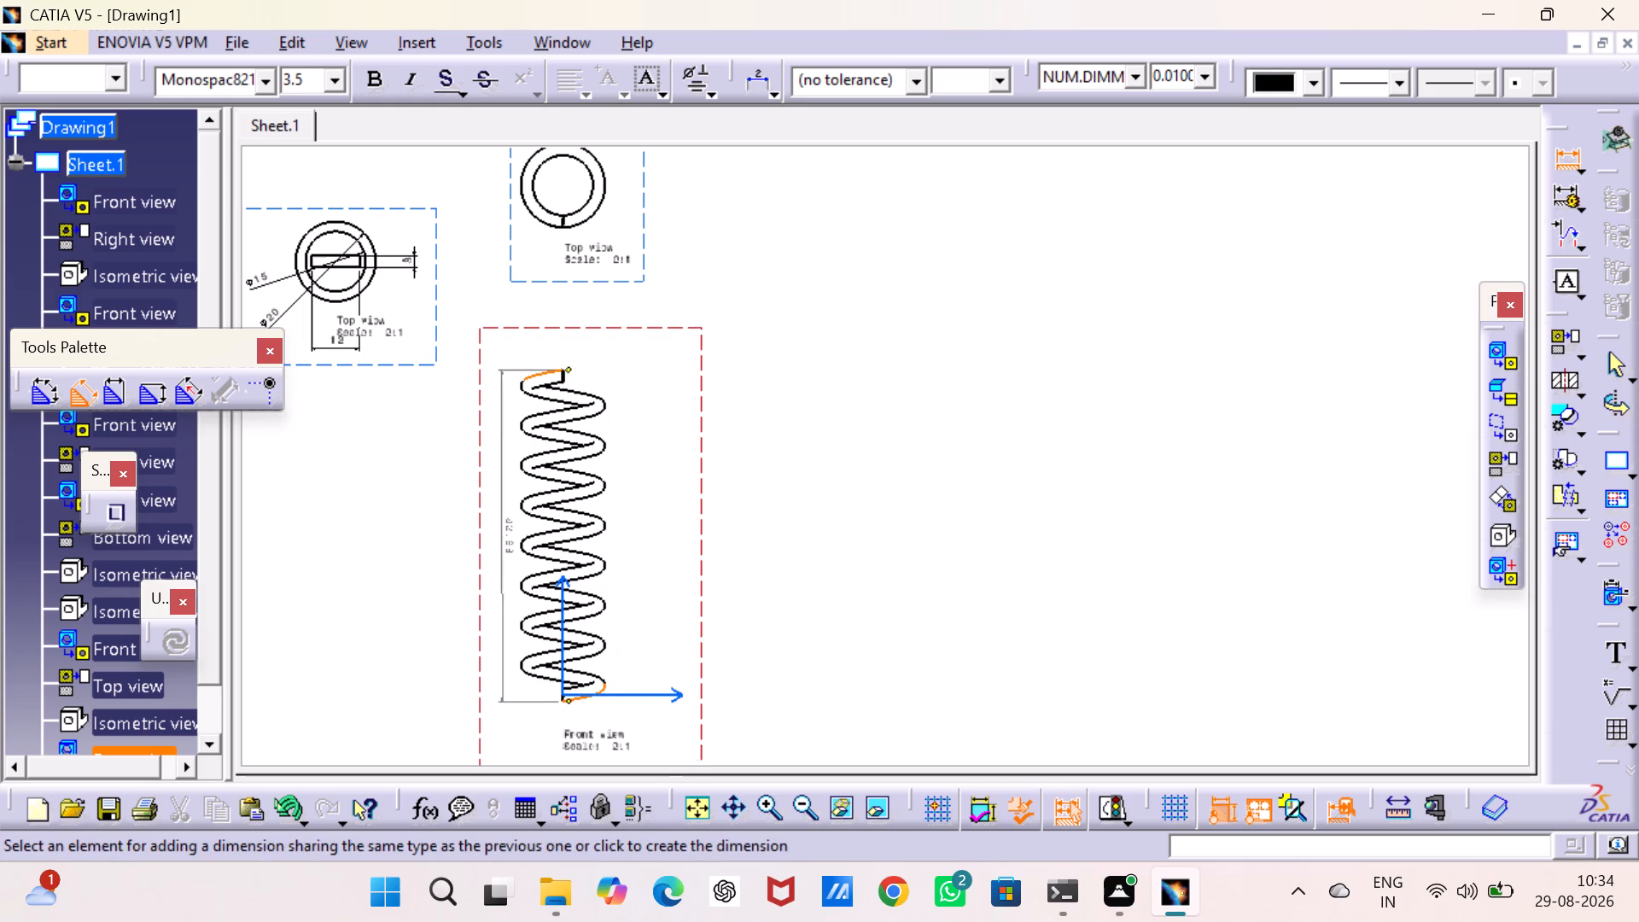
click(486, 538)
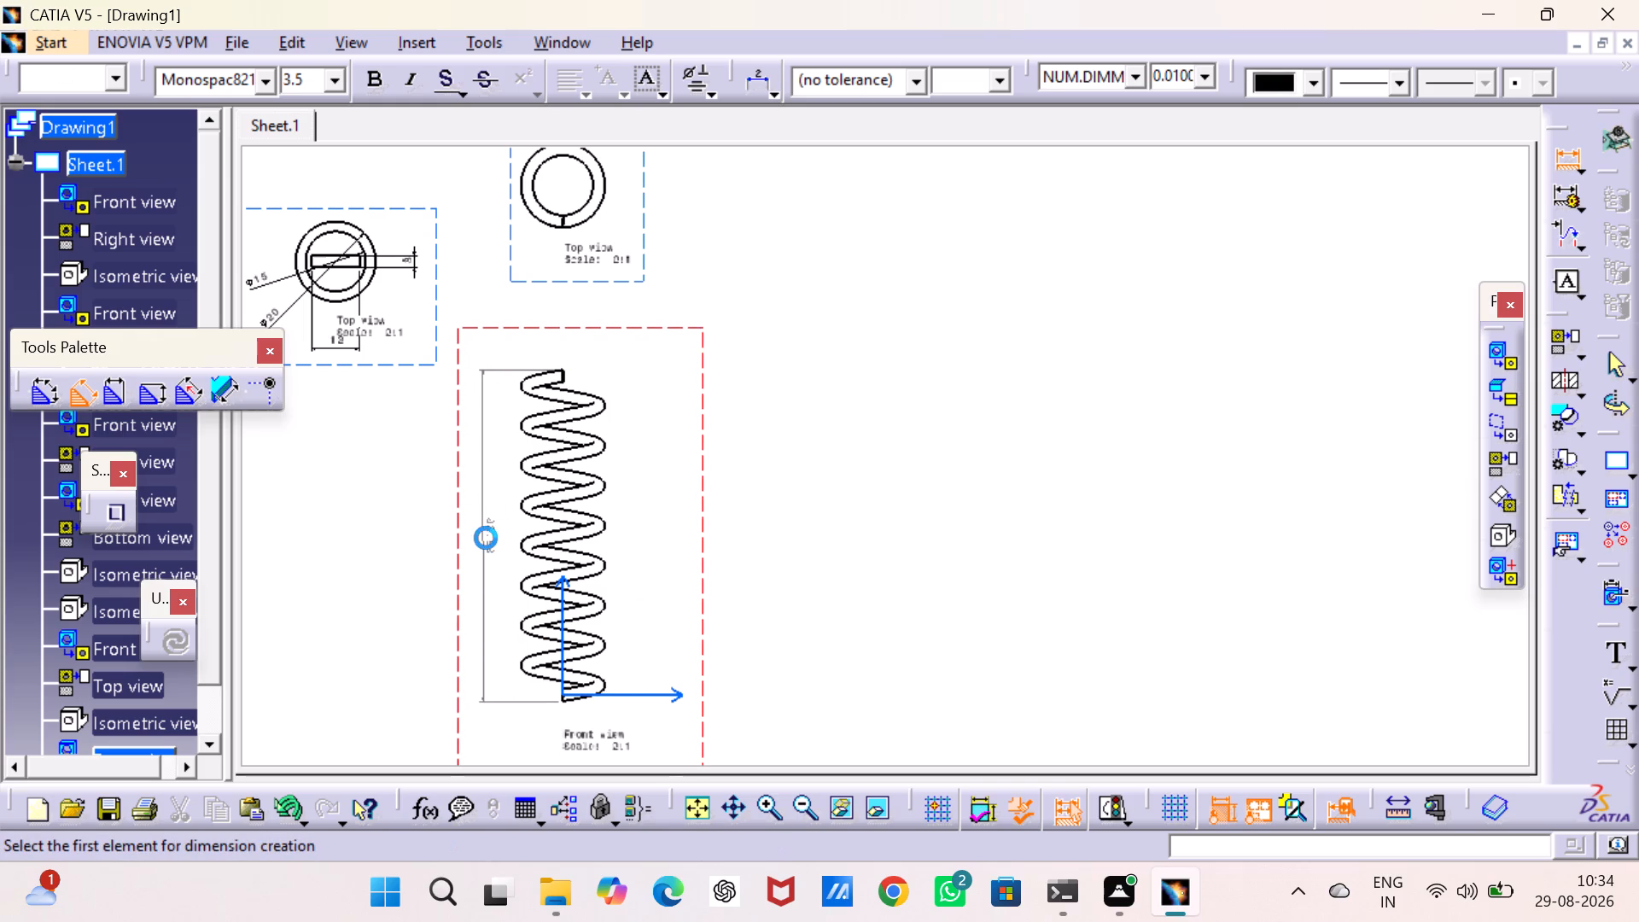
click(933, 483)
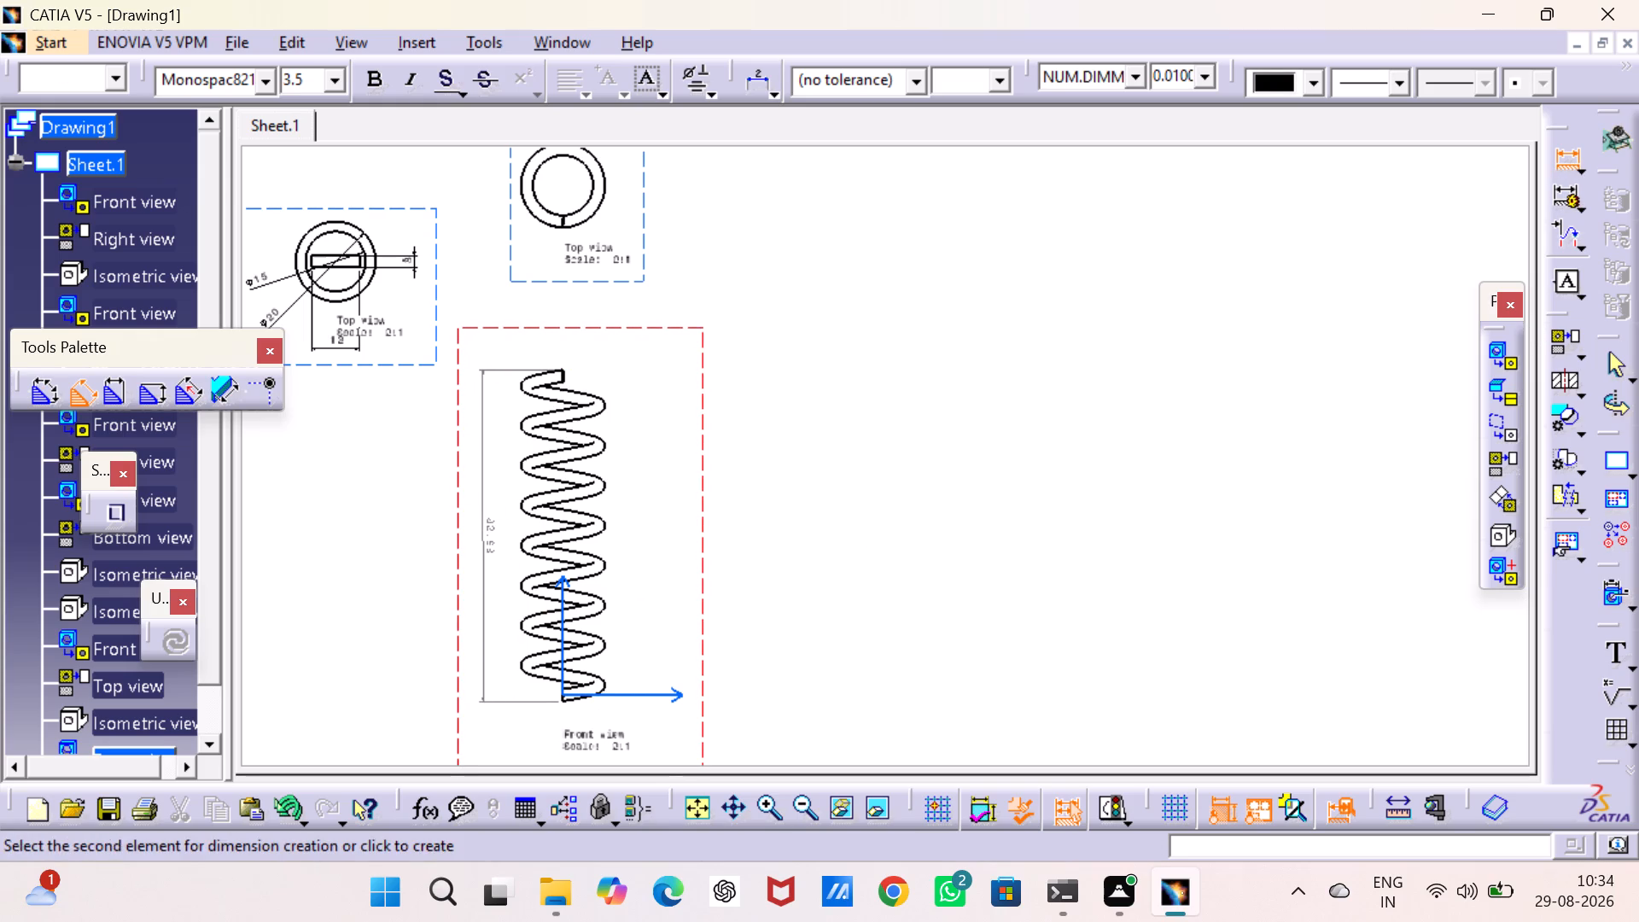
Dimension the wire thickness at the top end of the spring in its front view.
click(563, 369)
click(563, 384)
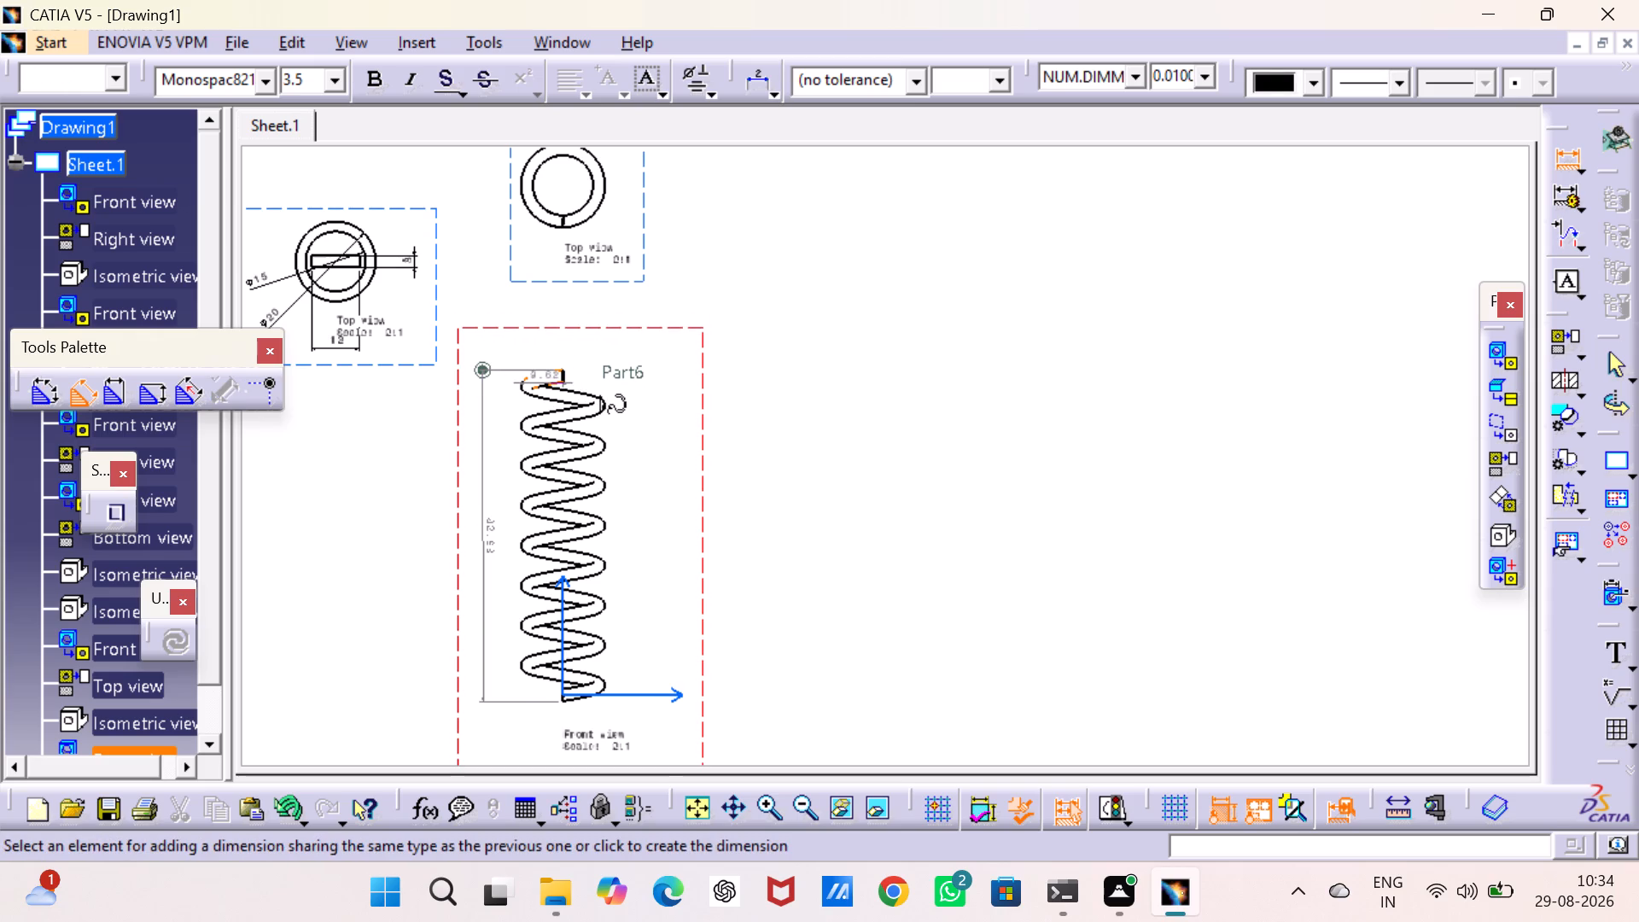
click(604, 376)
Add diameter dimensions to the inner and outer circles of the spring's top view.
middle_drag(692, 306, 715, 503)
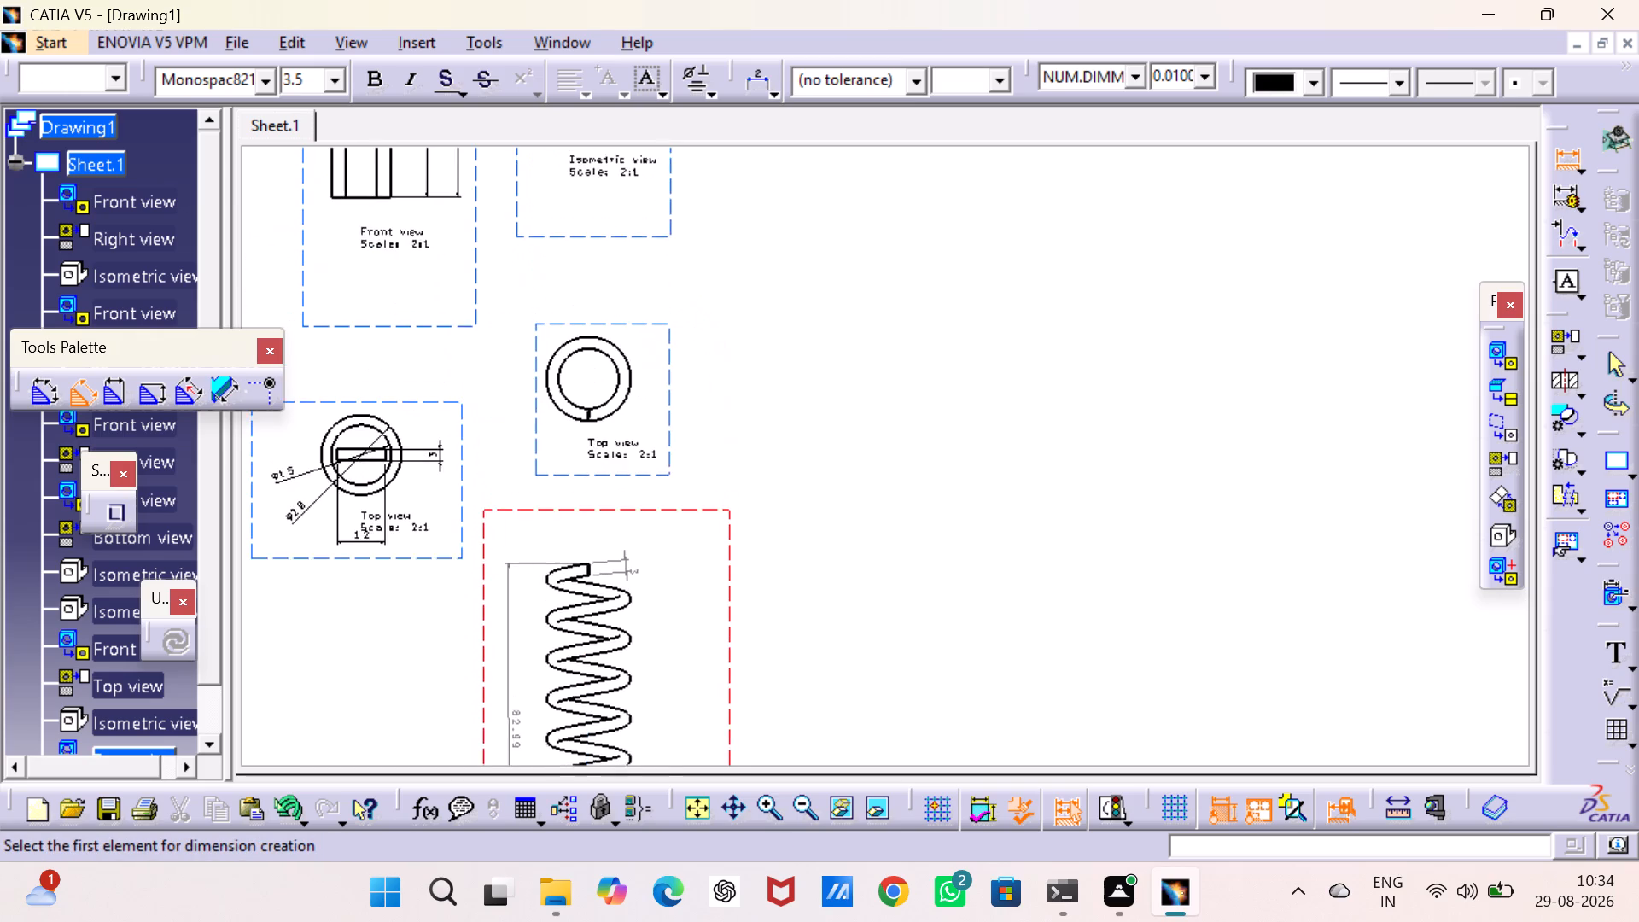
middle_drag(715, 503, 712, 508)
drag(596, 359, 604, 342)
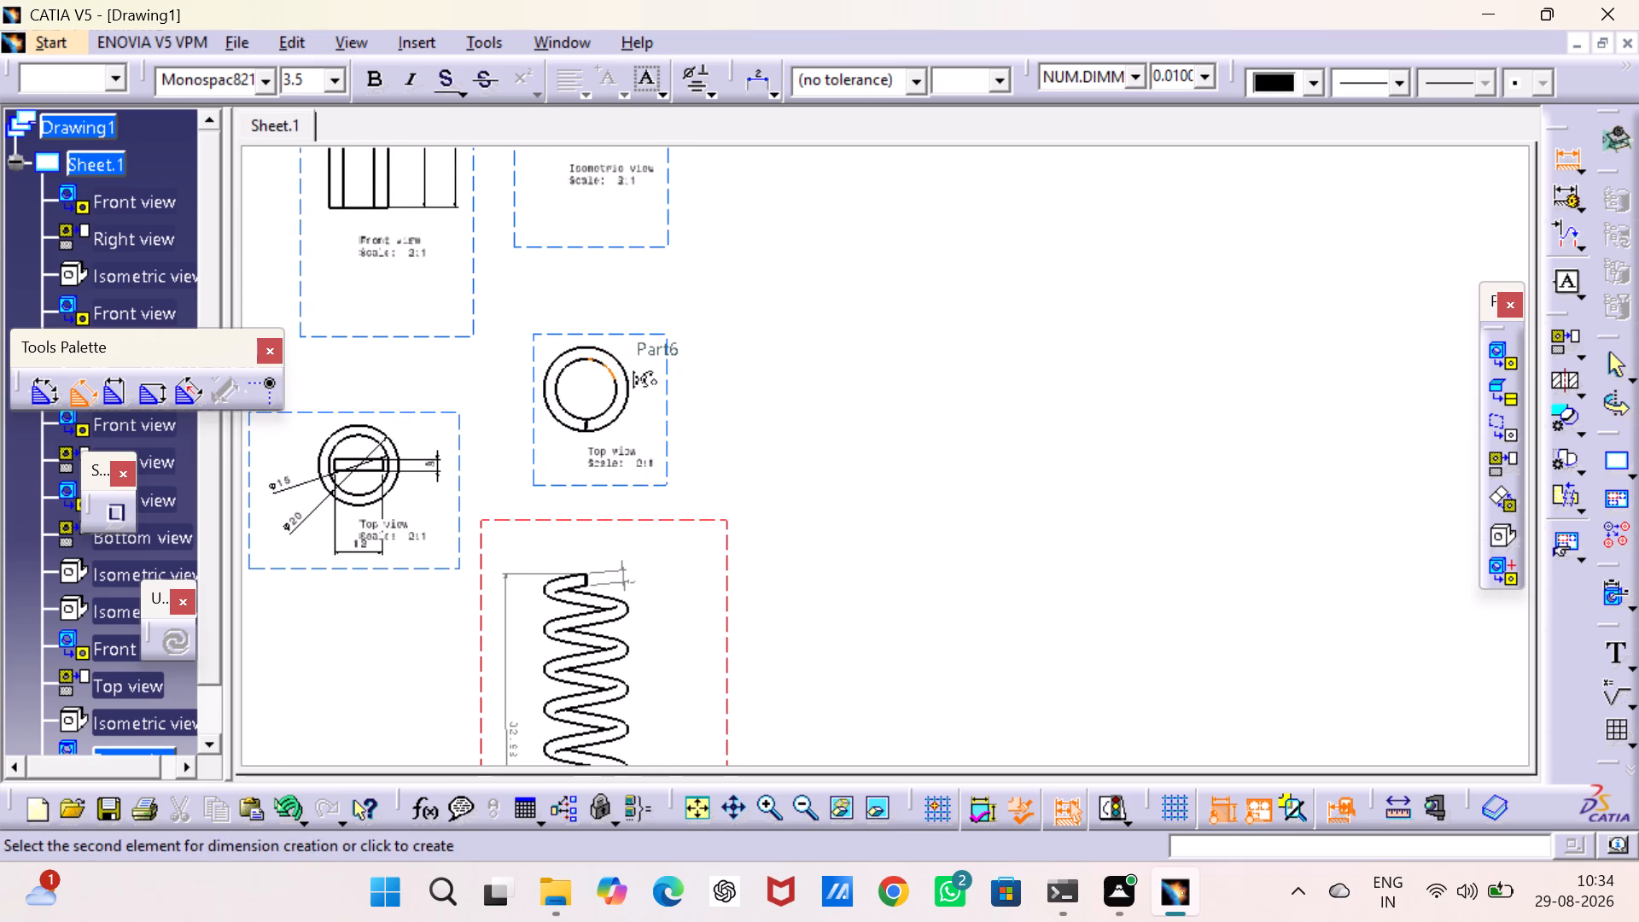
right_click(634, 299)
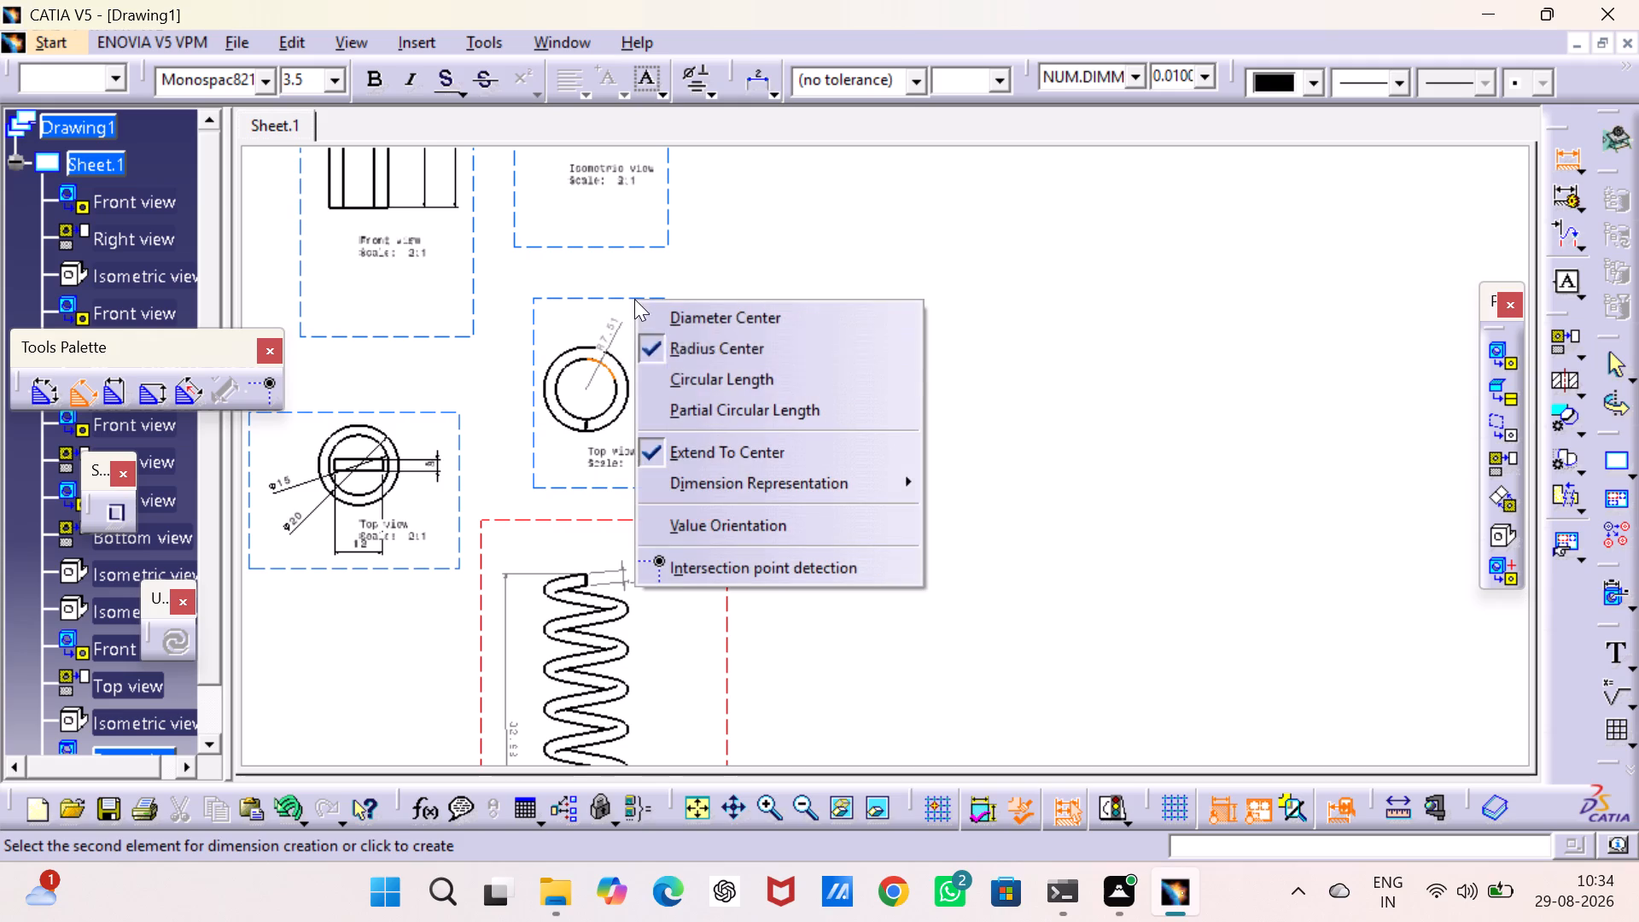
click(694, 324)
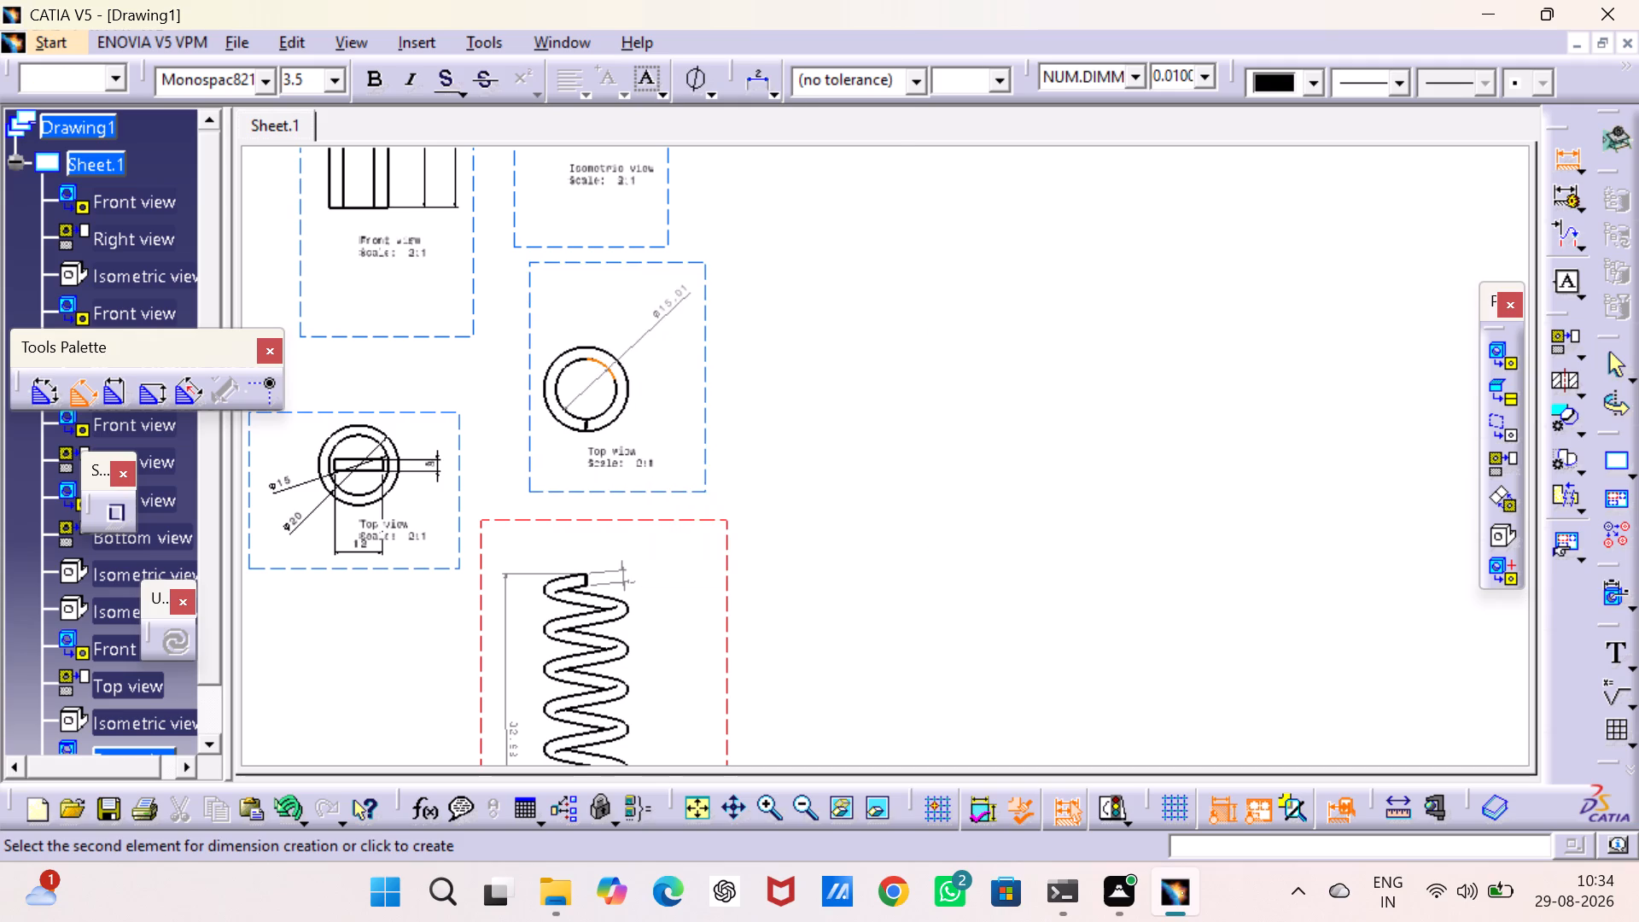
click(628, 306)
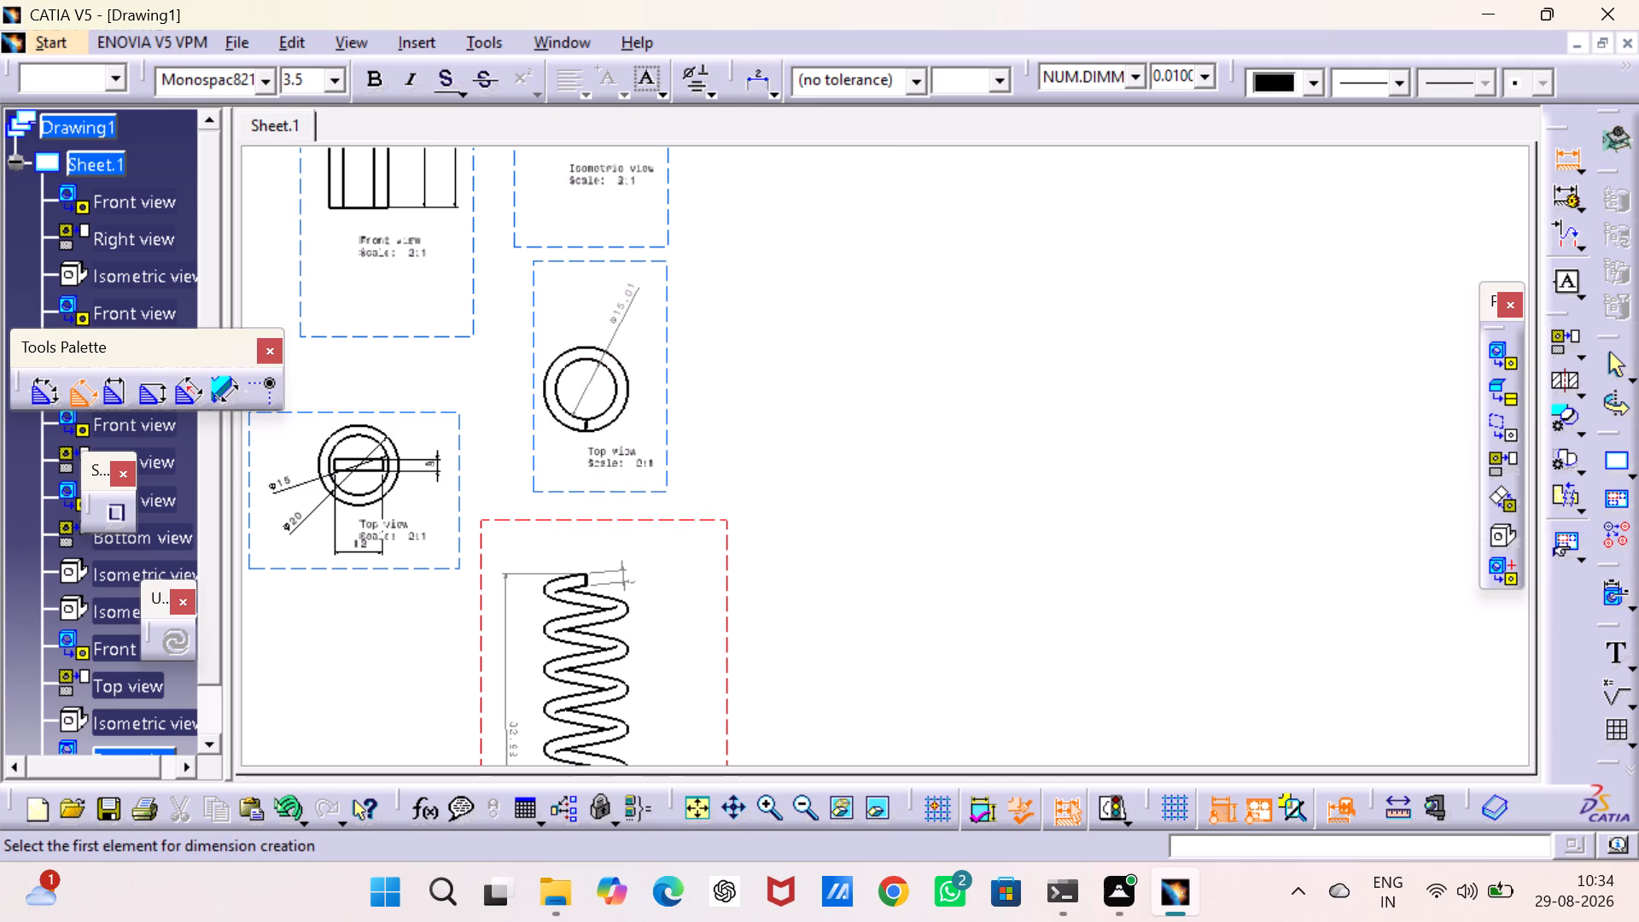
click(625, 385)
right_click(649, 333)
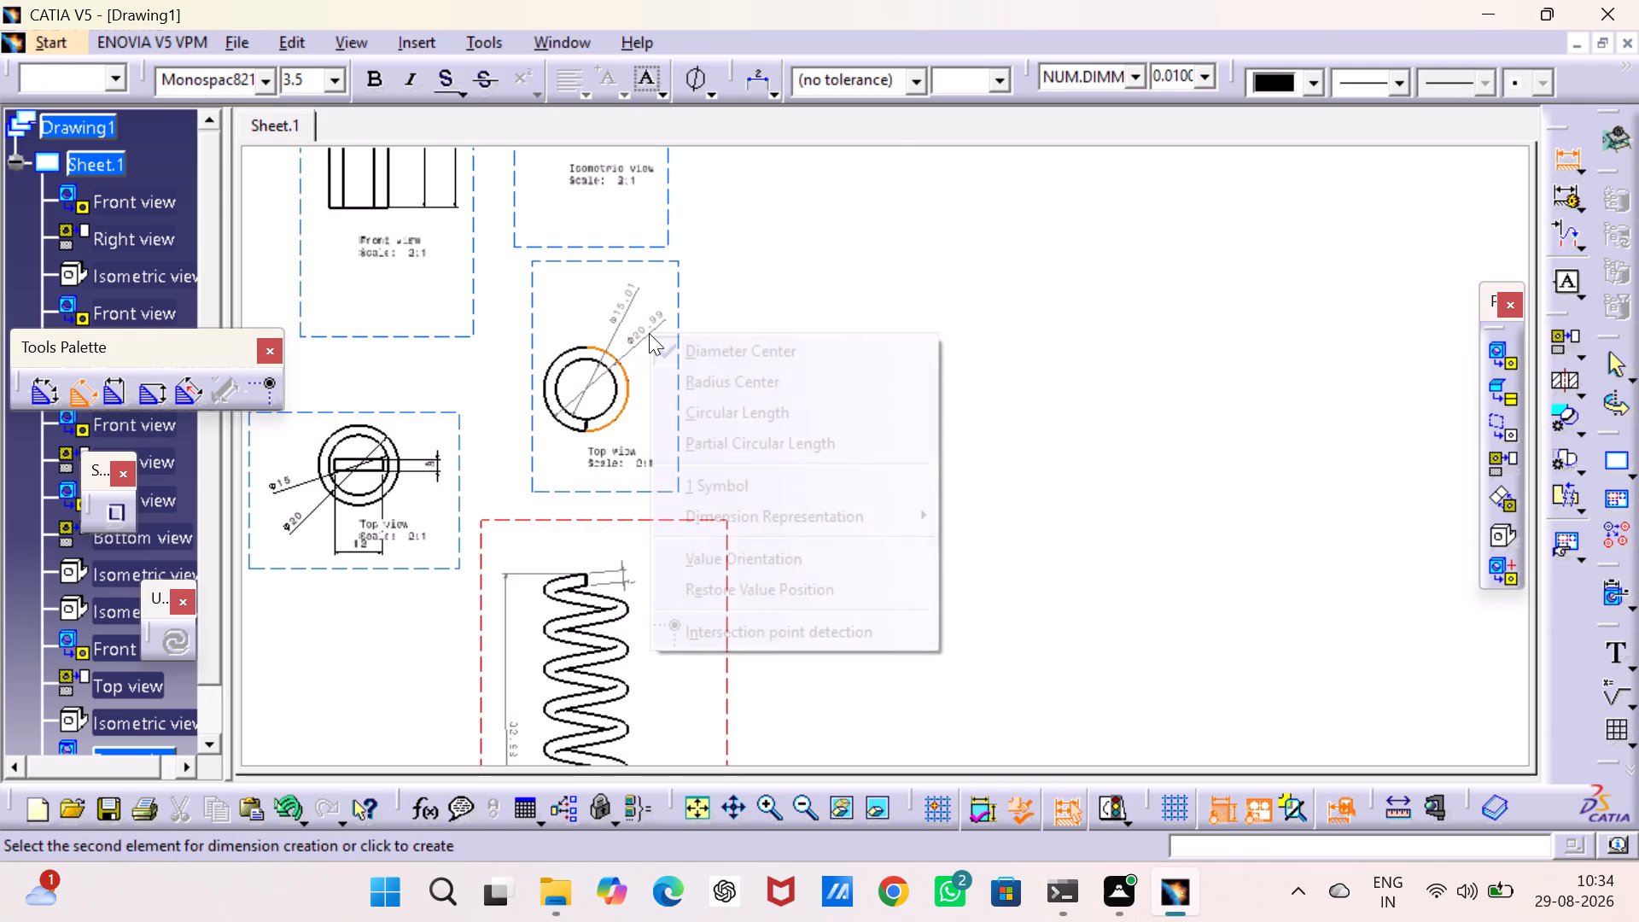
click(670, 349)
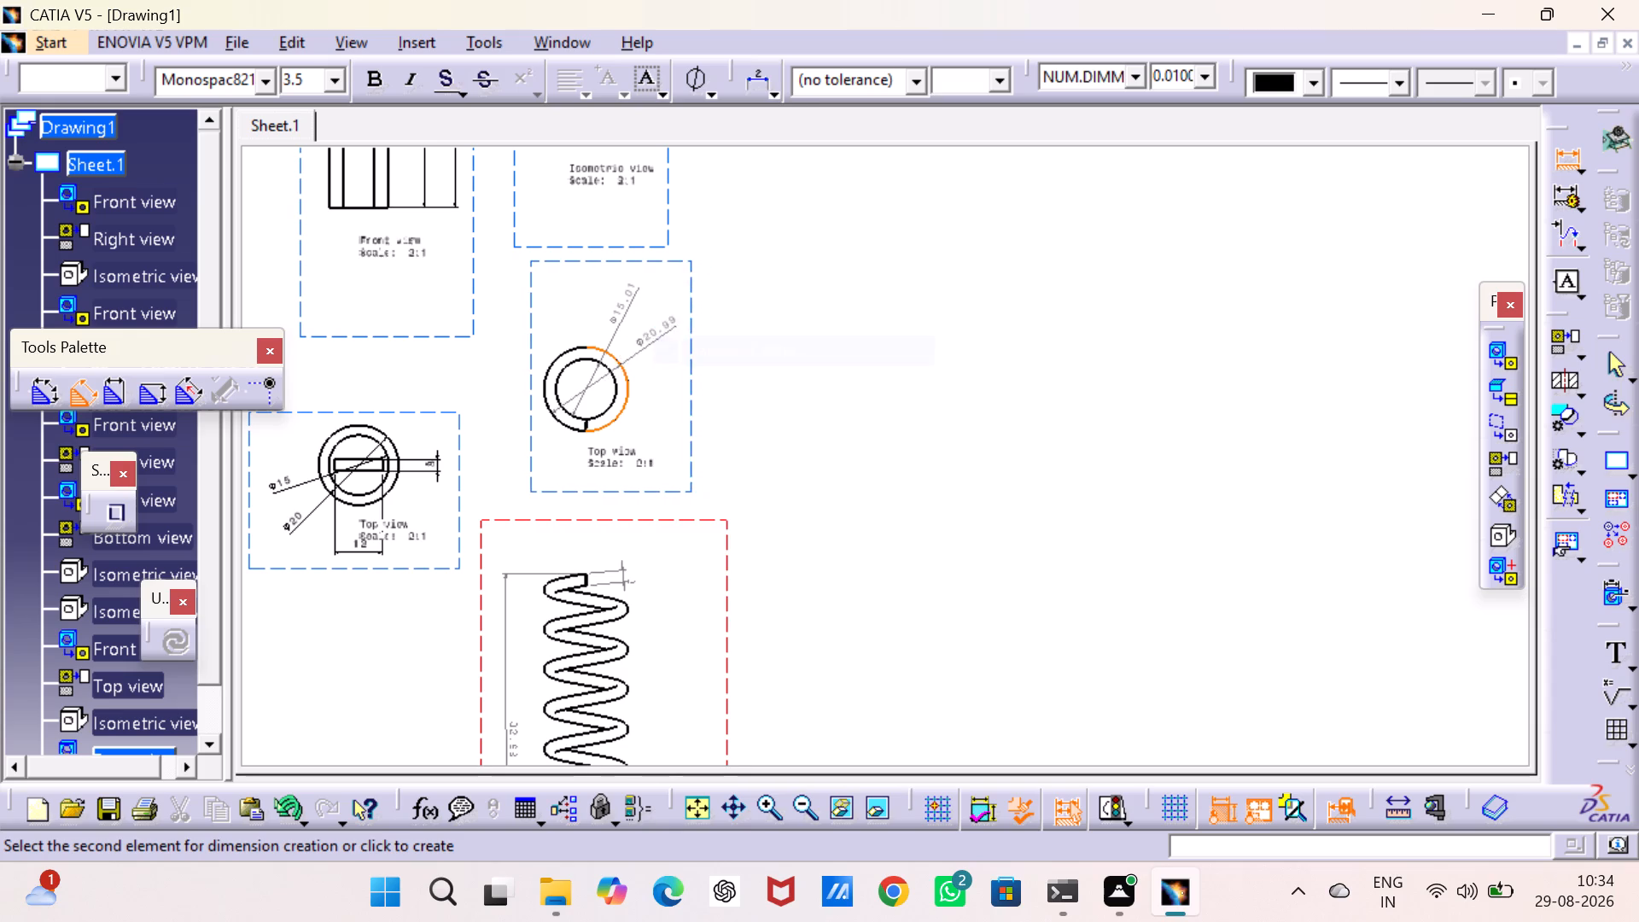
click(648, 322)
Finish dimensioning and move the spring's front view slightly lower on the sheet, together with its aligned top view.
middle_drag(720, 417, 722, 265)
middle_drag(744, 388, 733, 249)
middle_drag(732, 322, 732, 276)
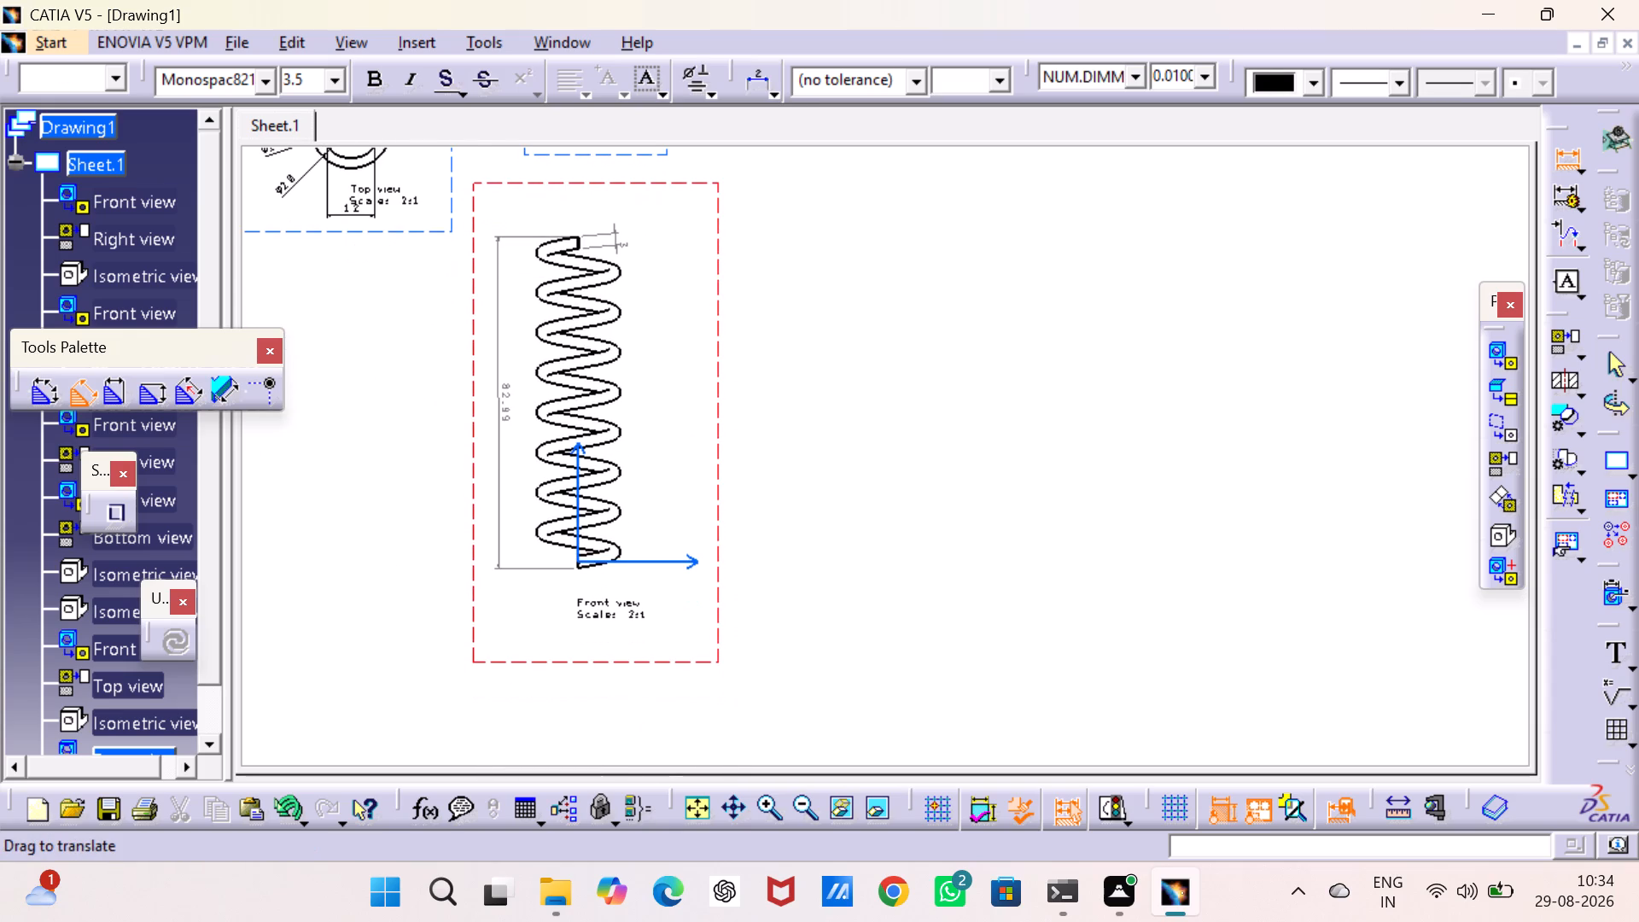
middle_drag(732, 276, 729, 285)
middle_drag(780, 294, 779, 351)
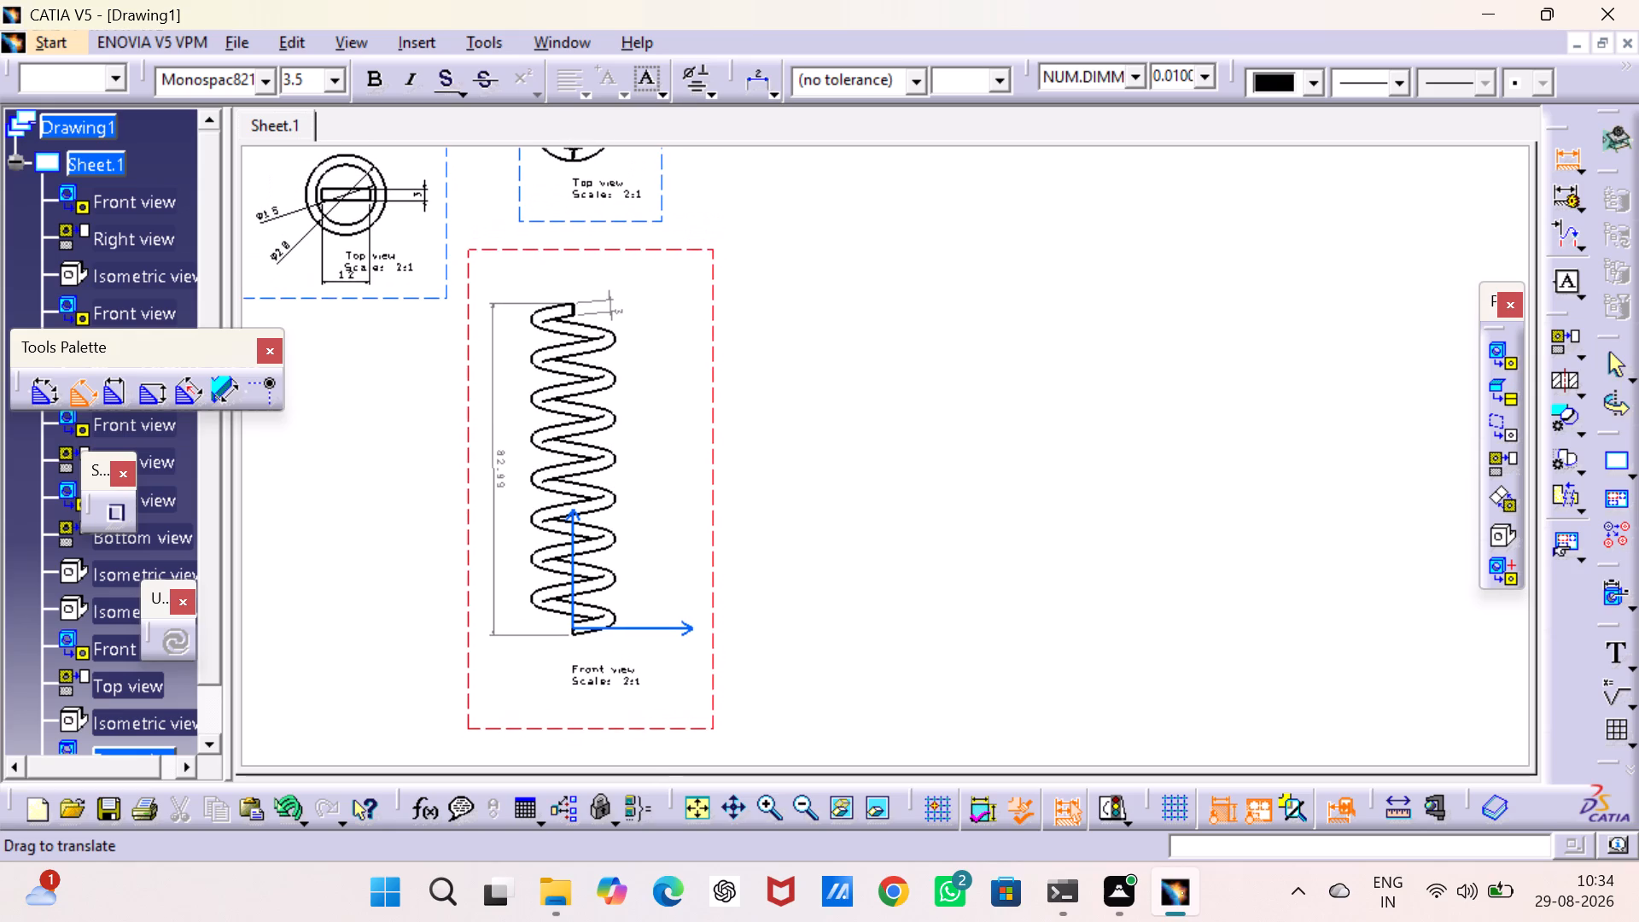
middle_drag(779, 351, 779, 360)
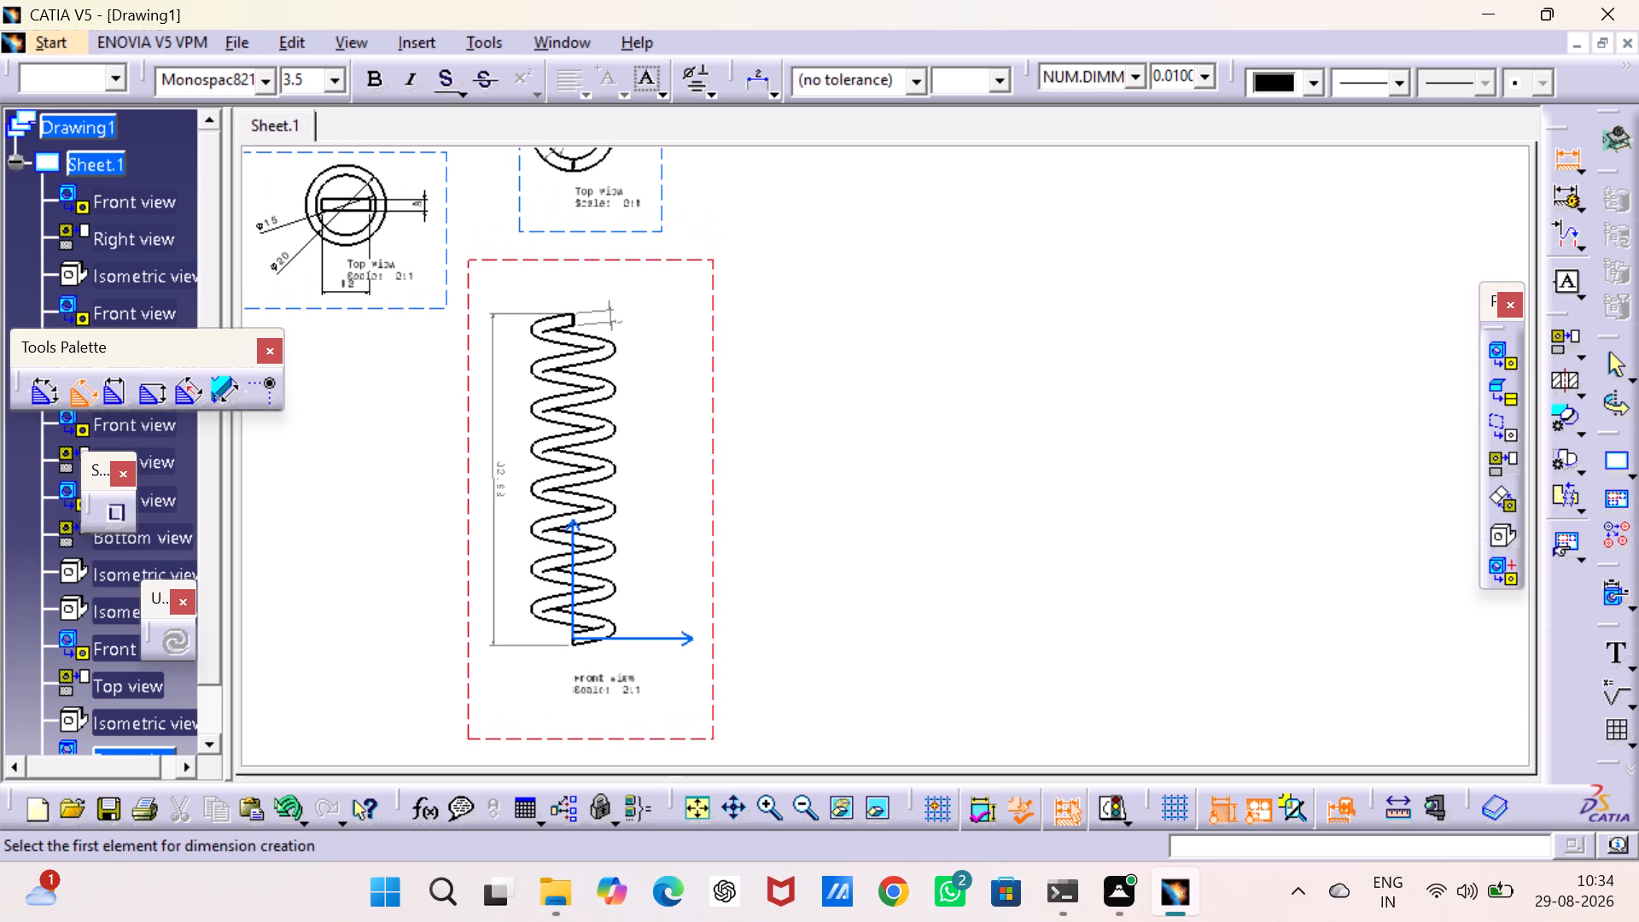
middle_drag(828, 384, 823, 423)
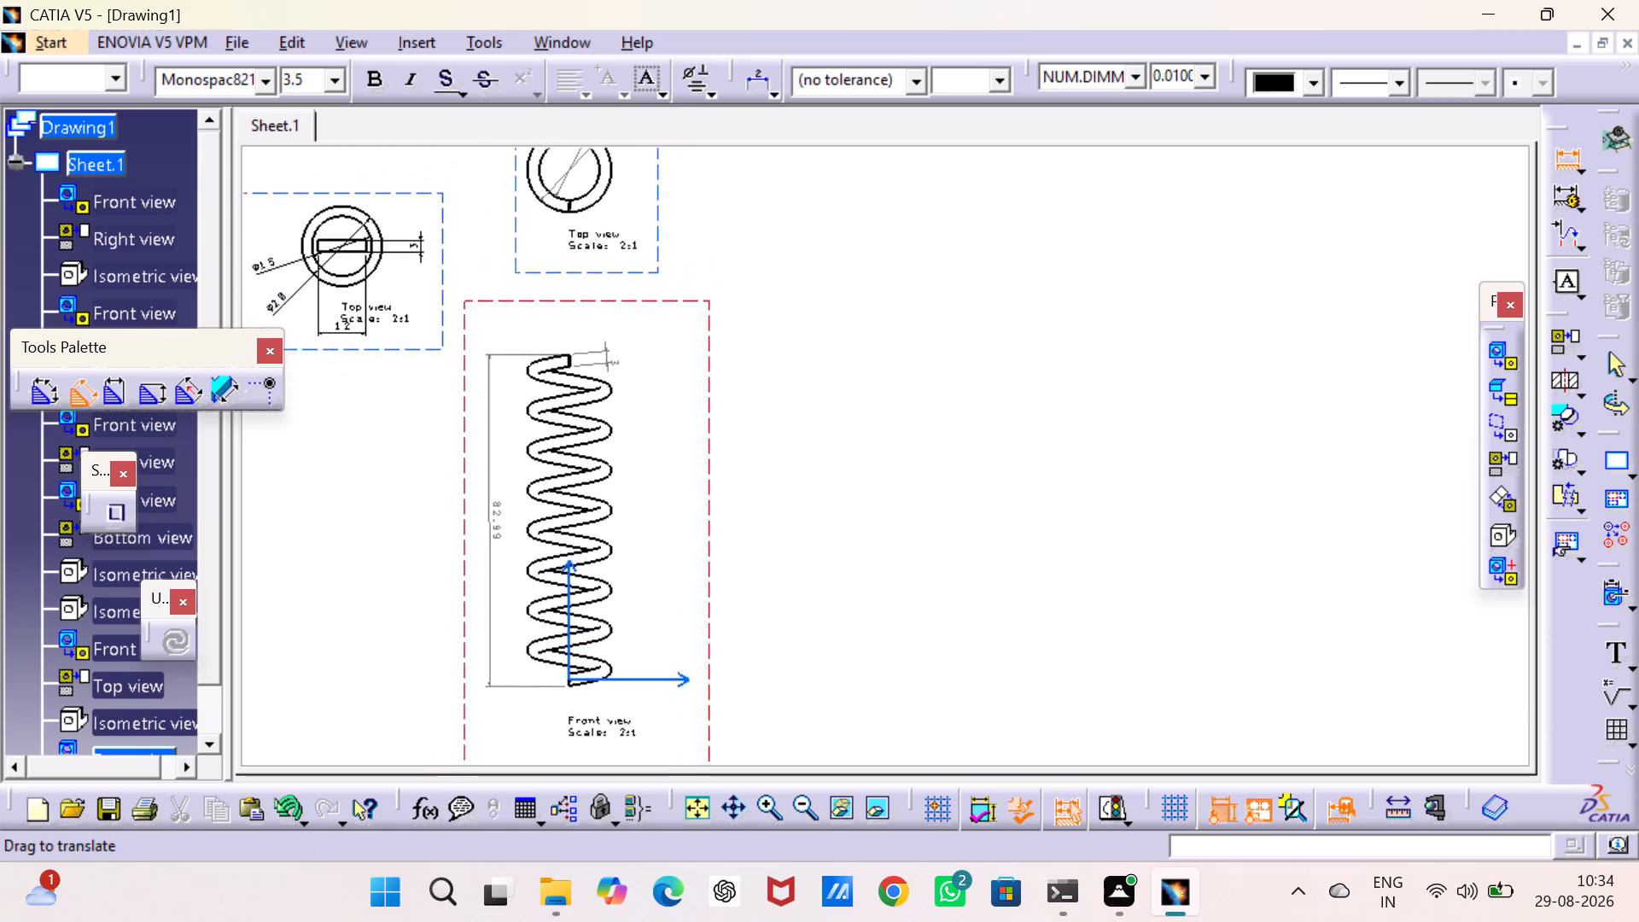
middle_drag(823, 423, 1064, 371)
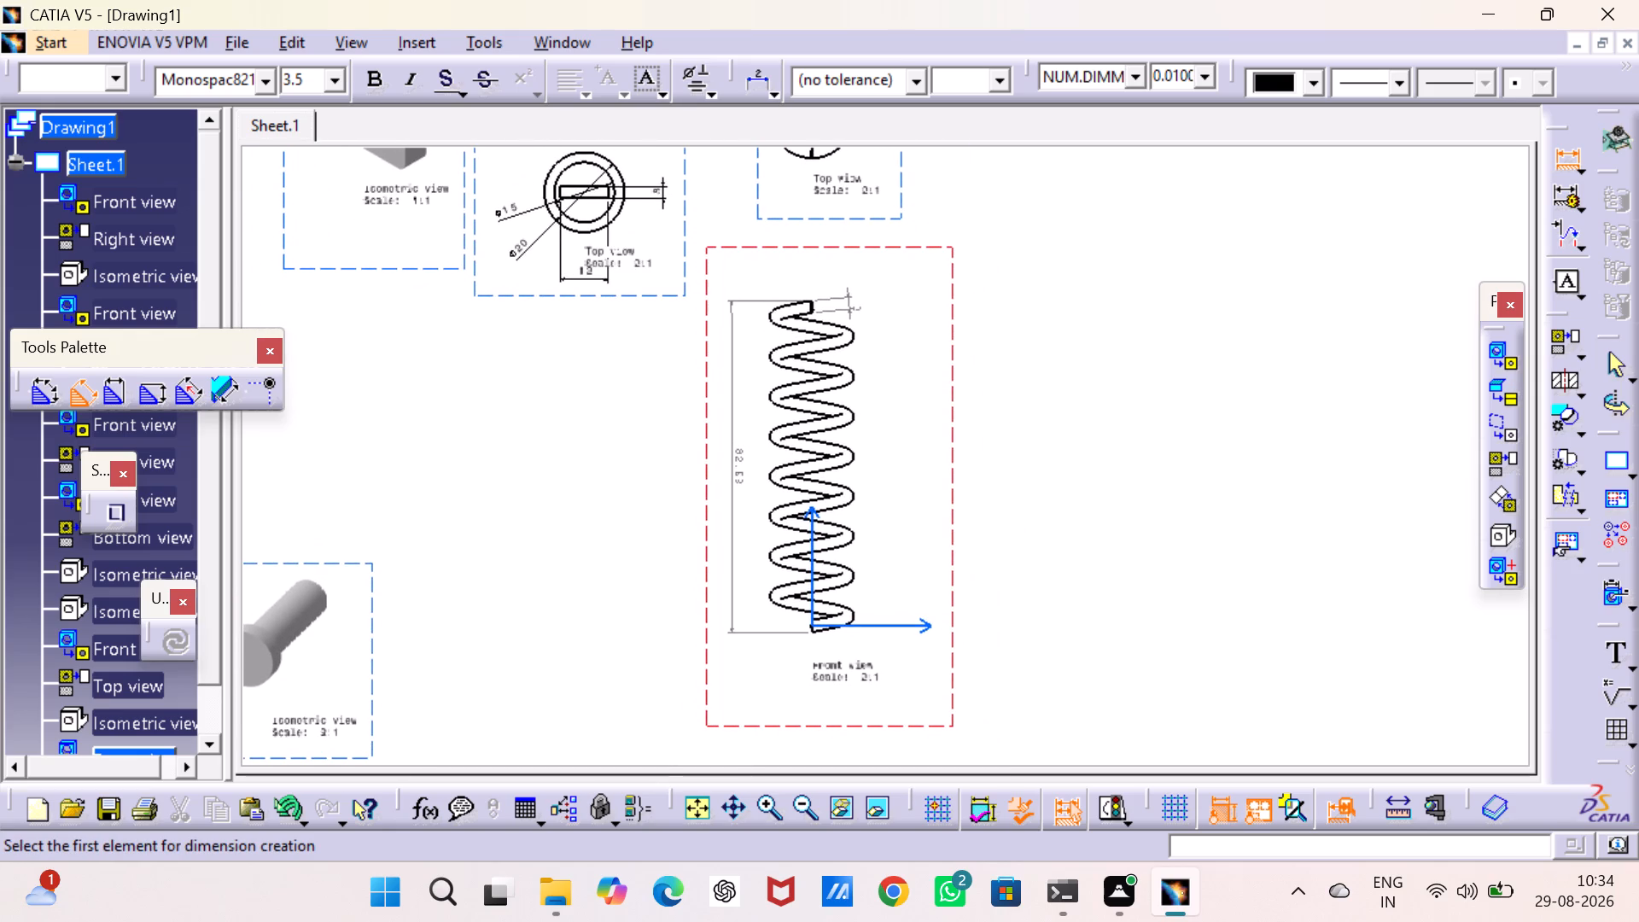
drag(956, 377, 952, 394)
key(Escape)
key(Escape)
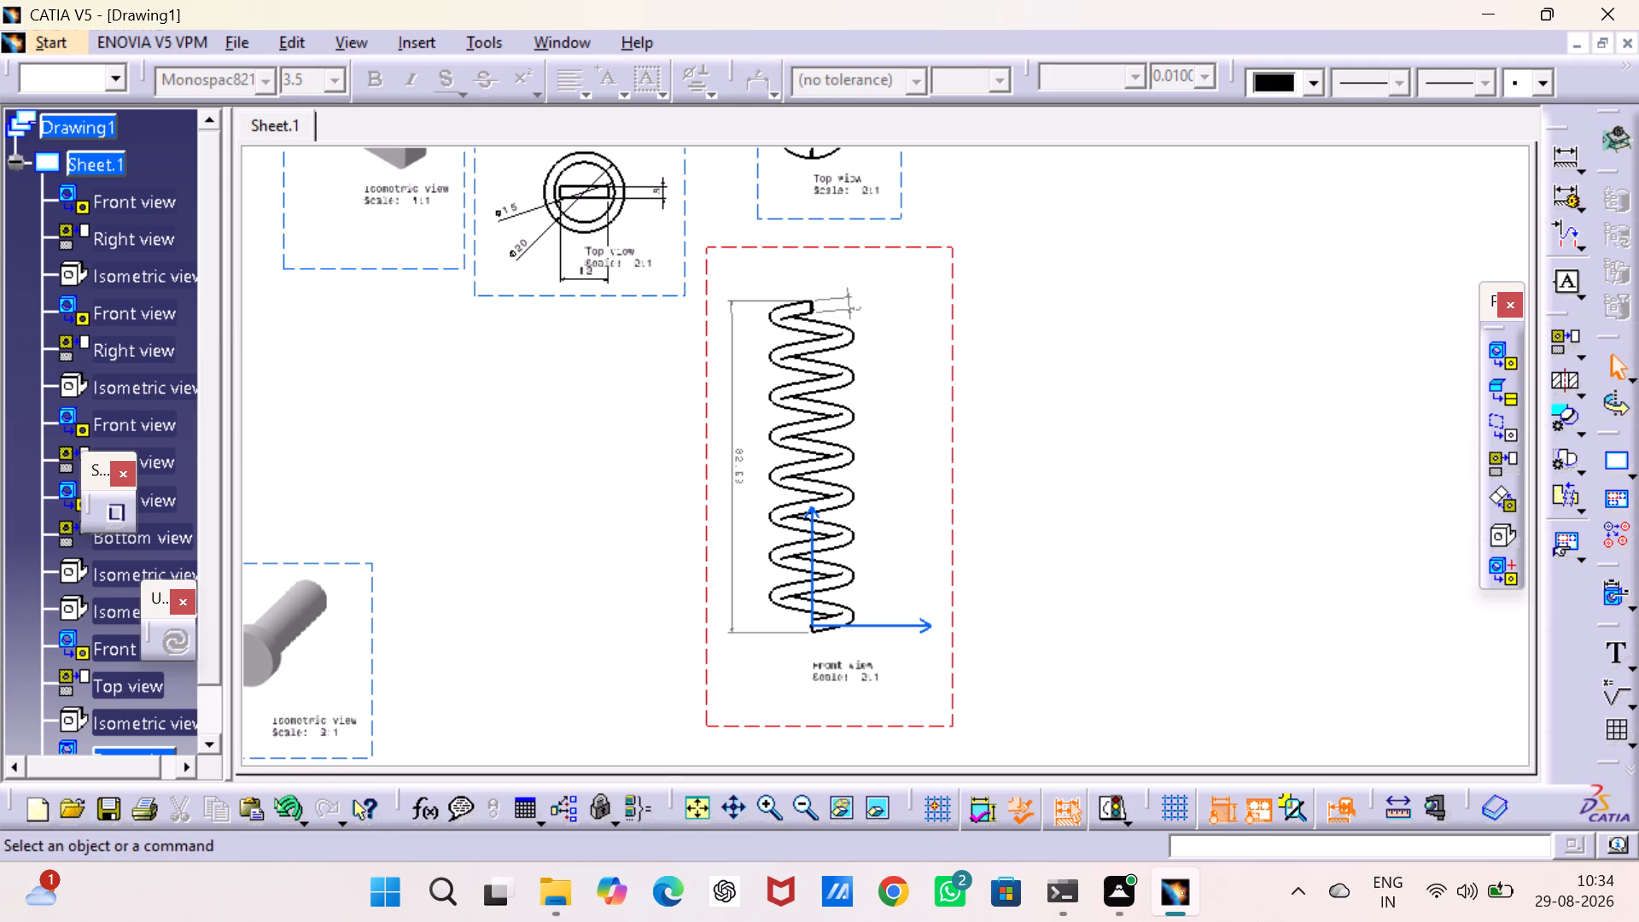
drag(952, 369, 955, 401)
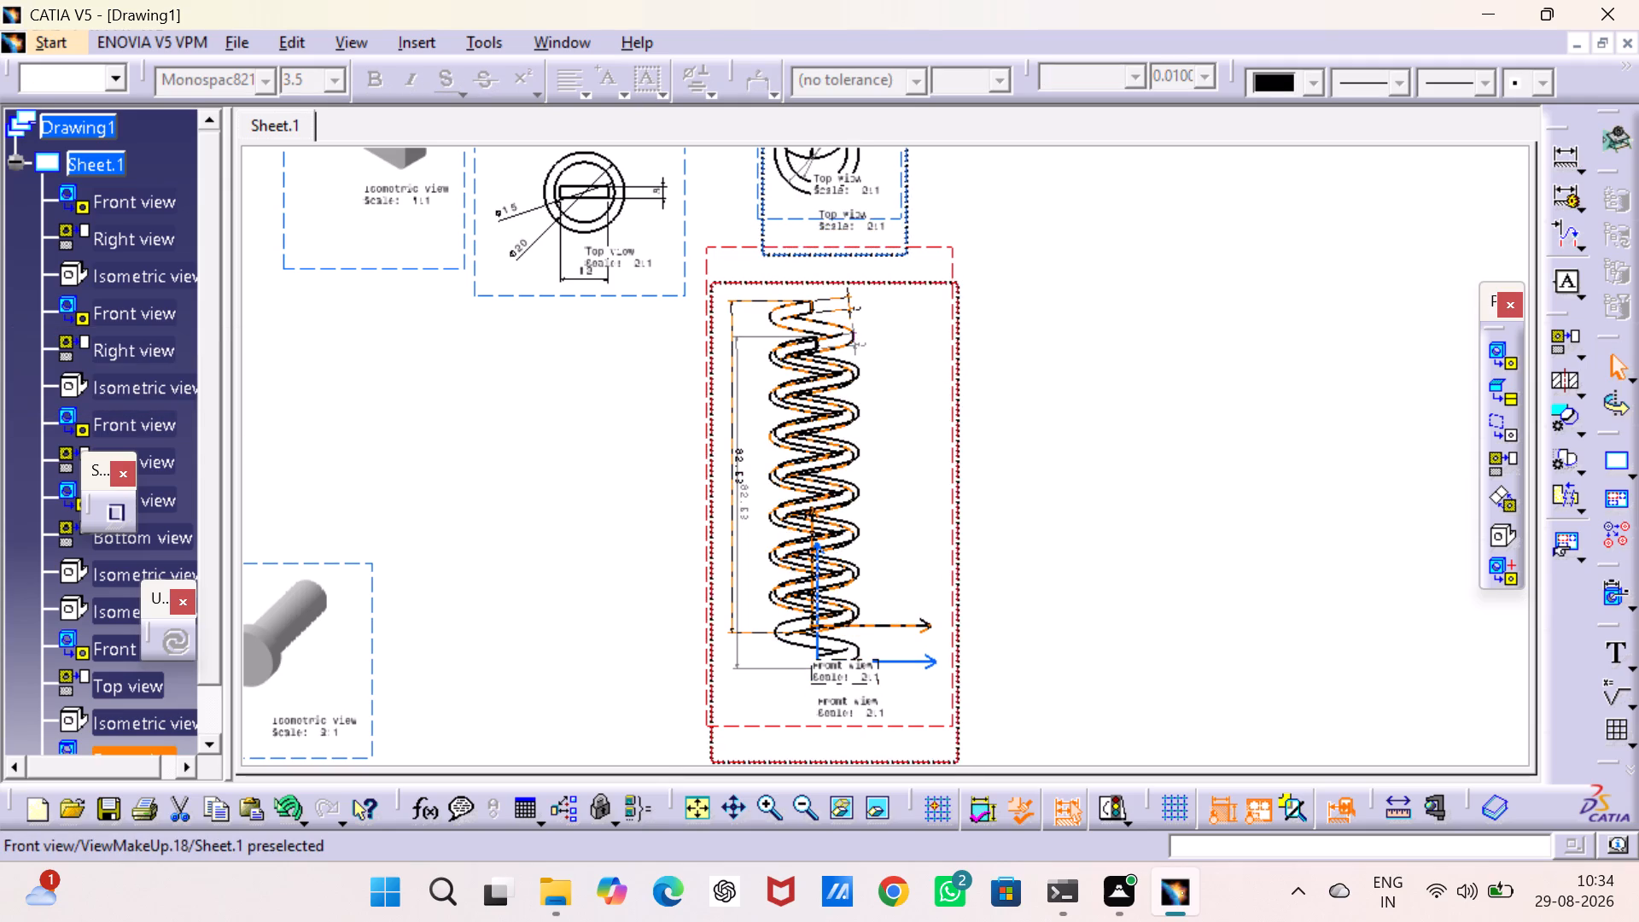
drag(955, 401, 946, 406)
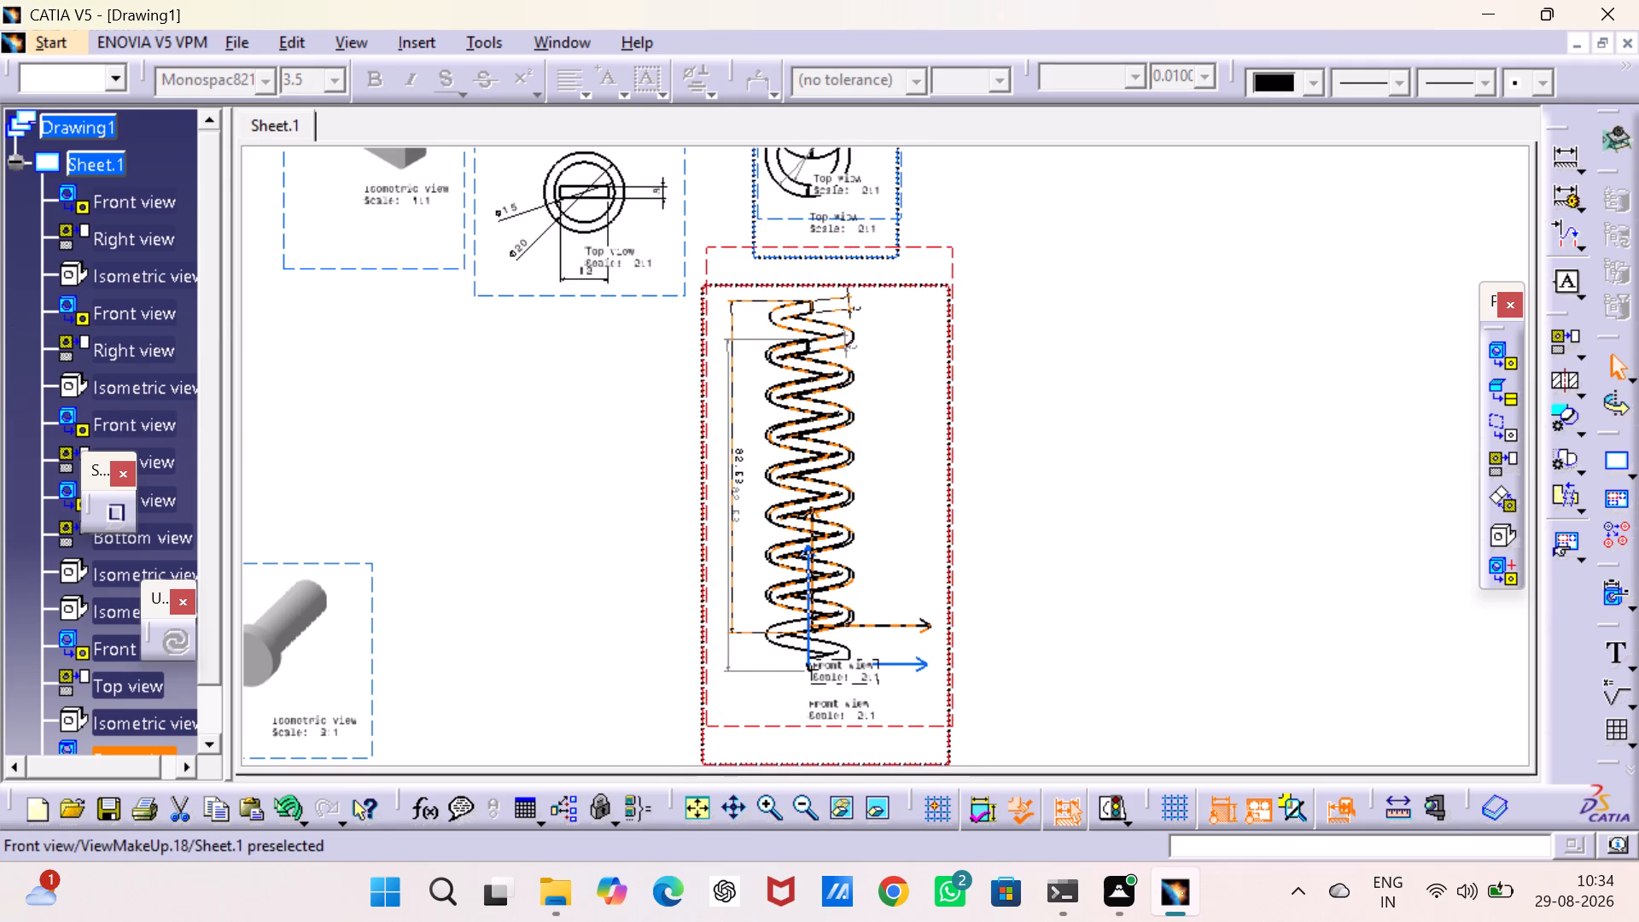
drag(946, 406, 945, 406)
click(1029, 387)
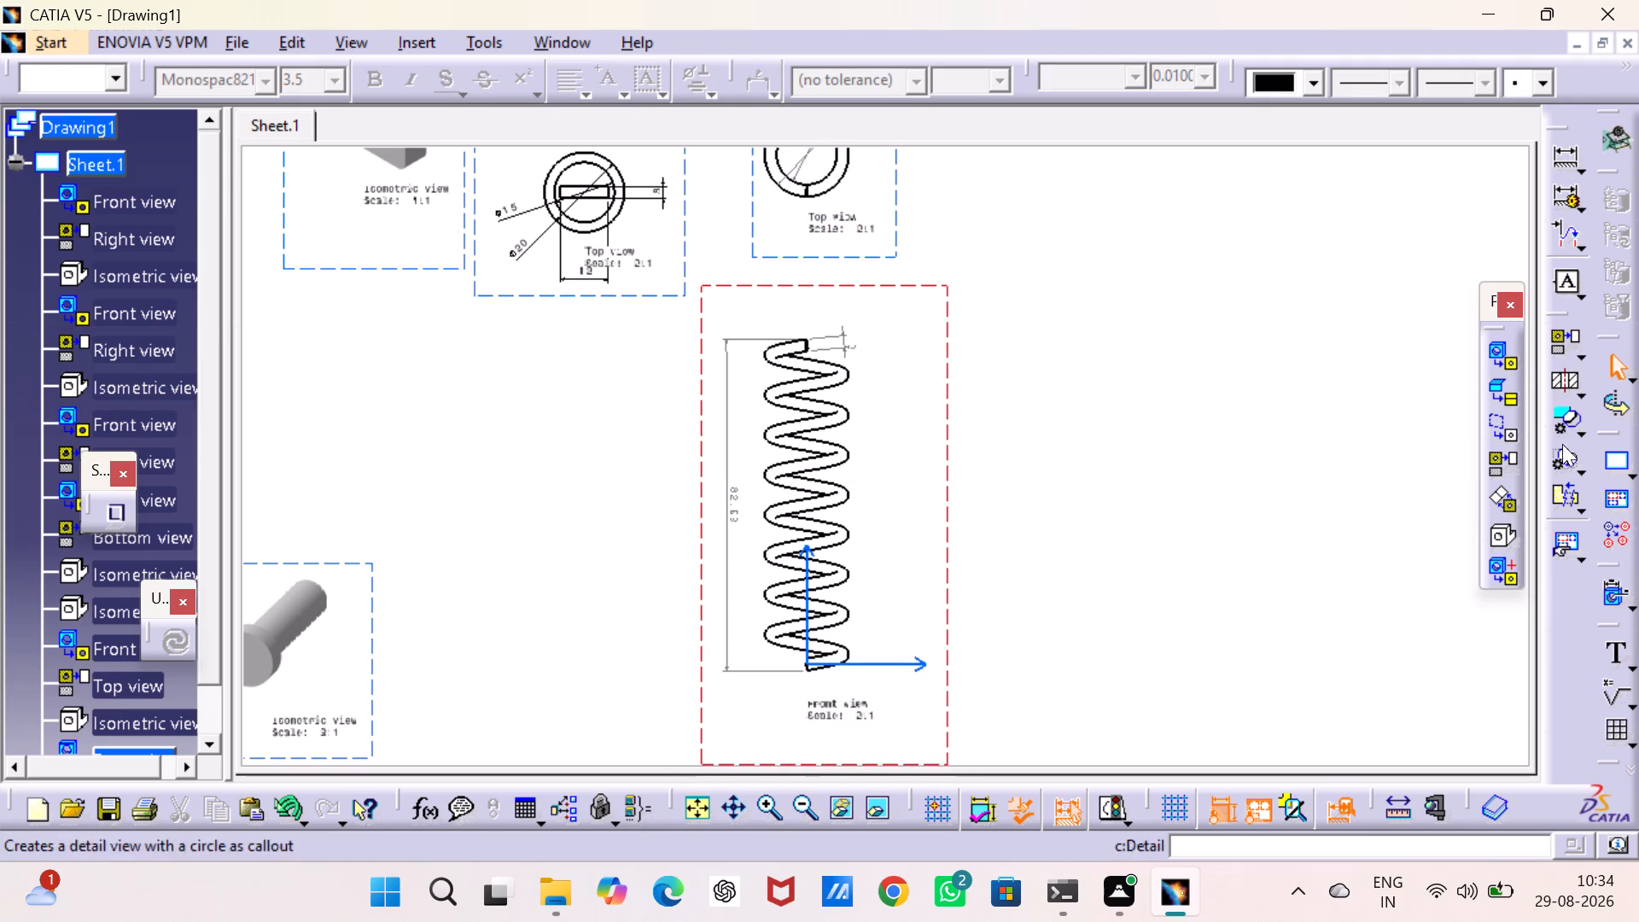
Create an isometric view of the spring on the sheet from spring.CATPart.
click(1499, 534)
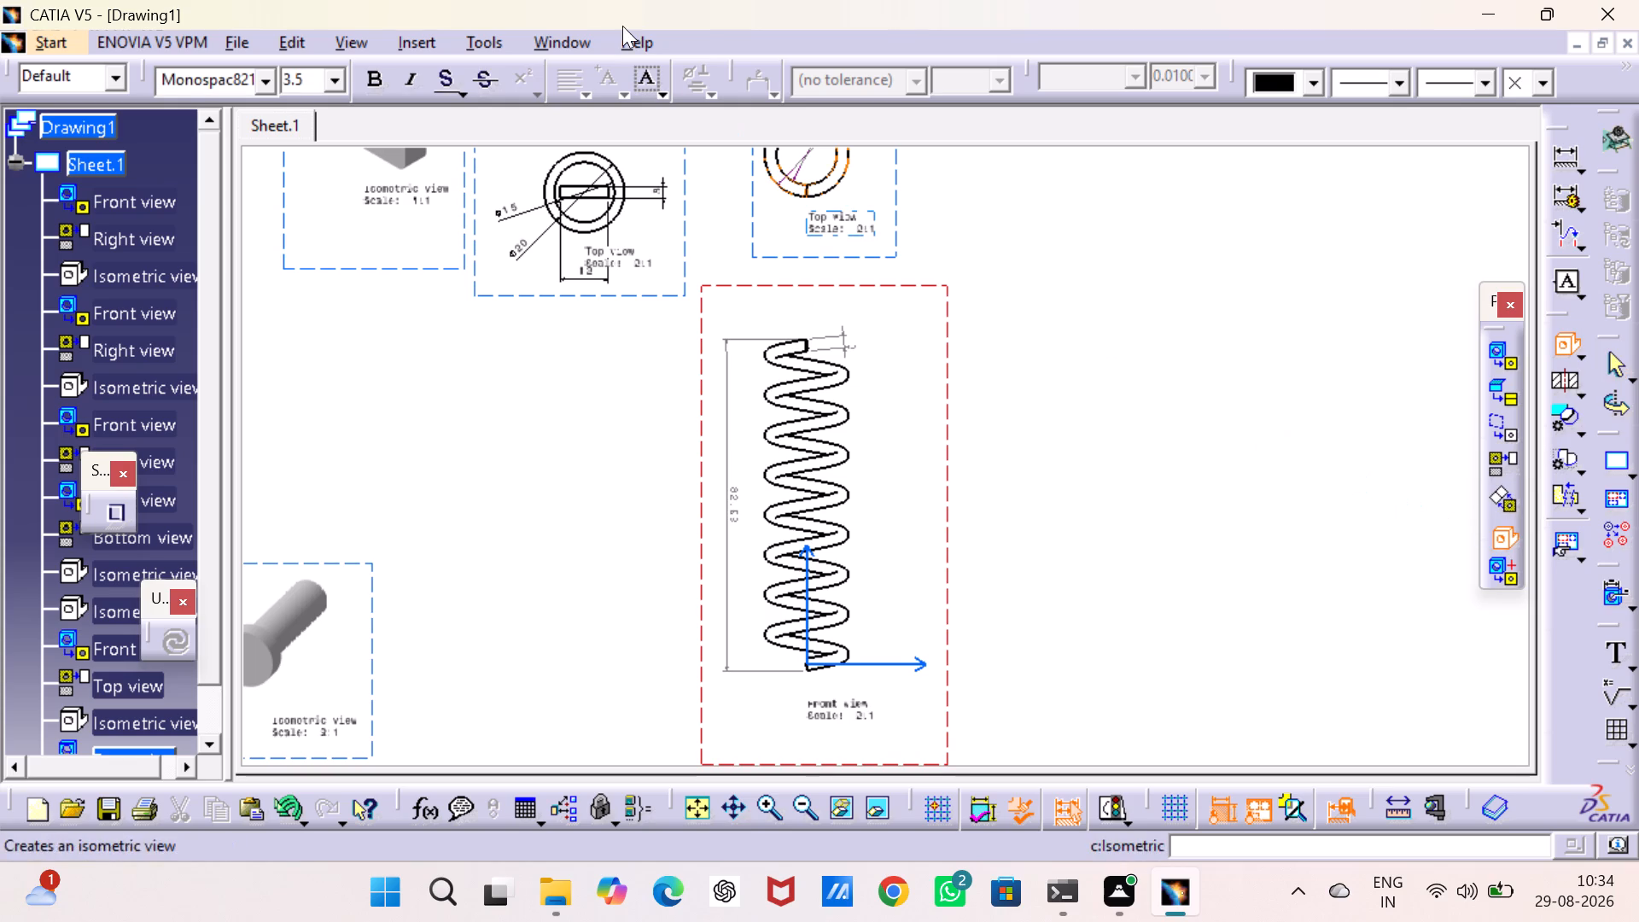
click(554, 40)
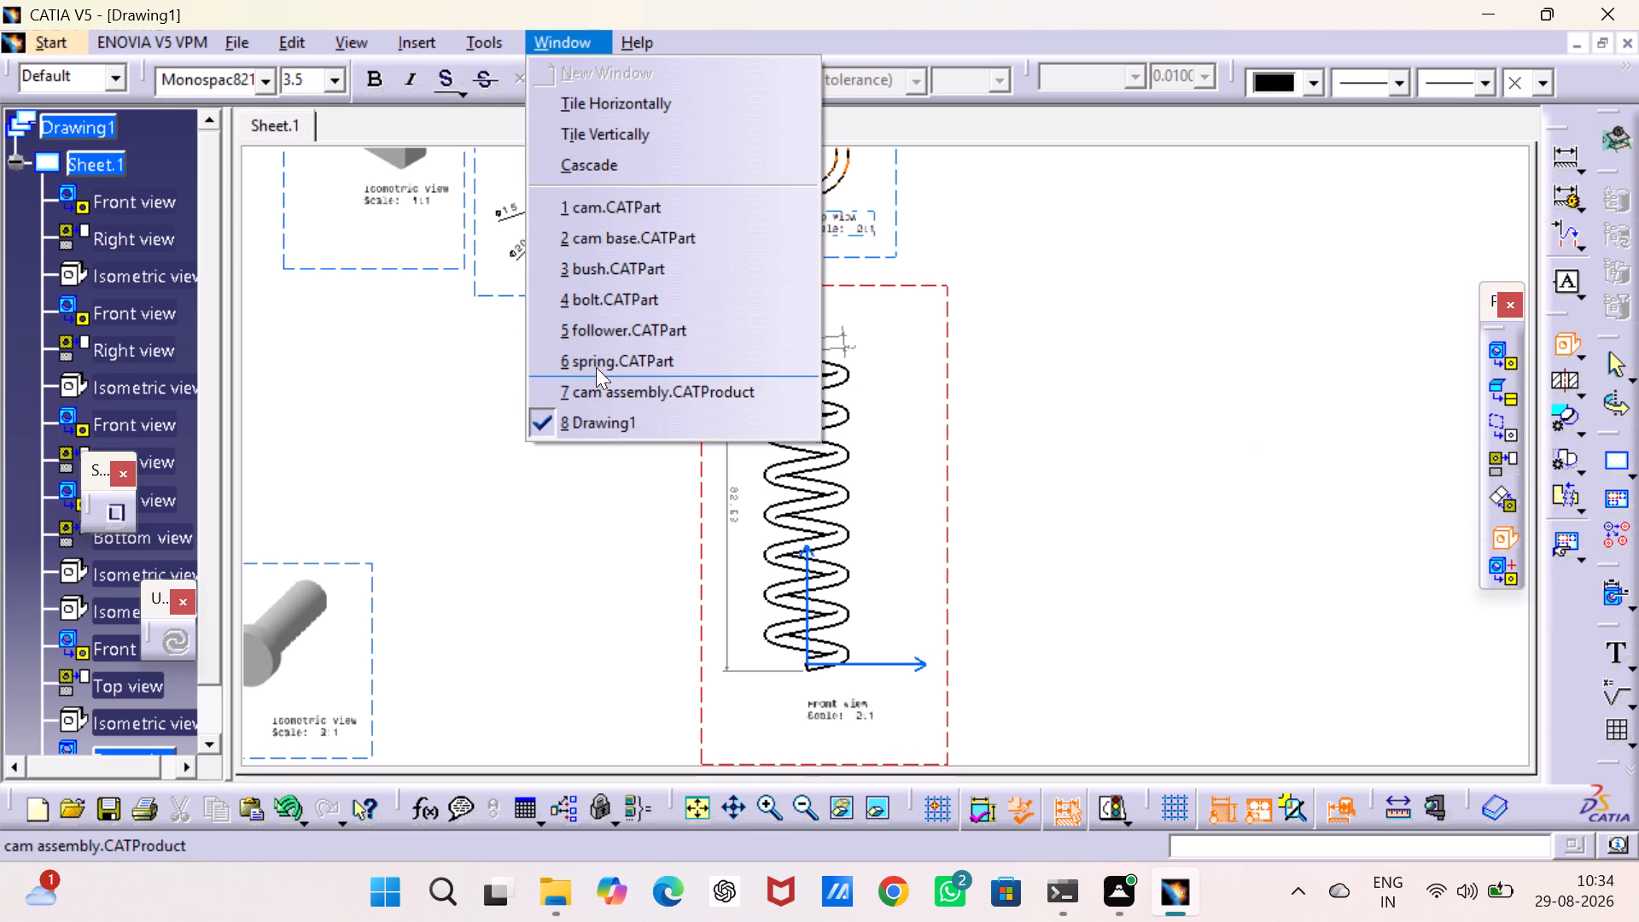
click(596, 363)
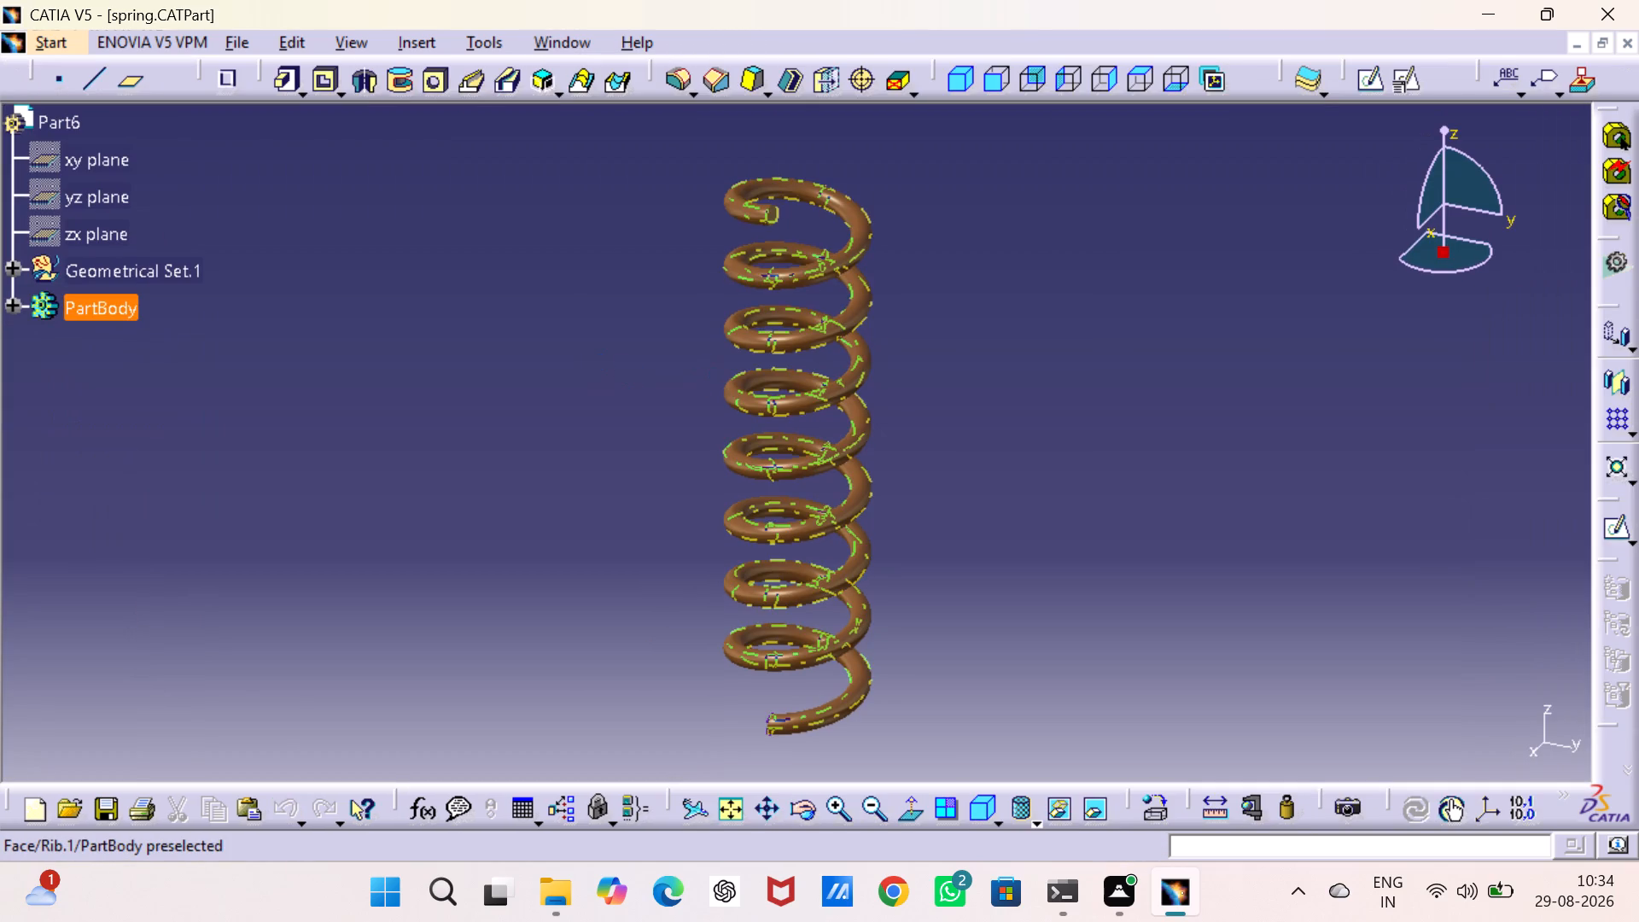
click(782, 366)
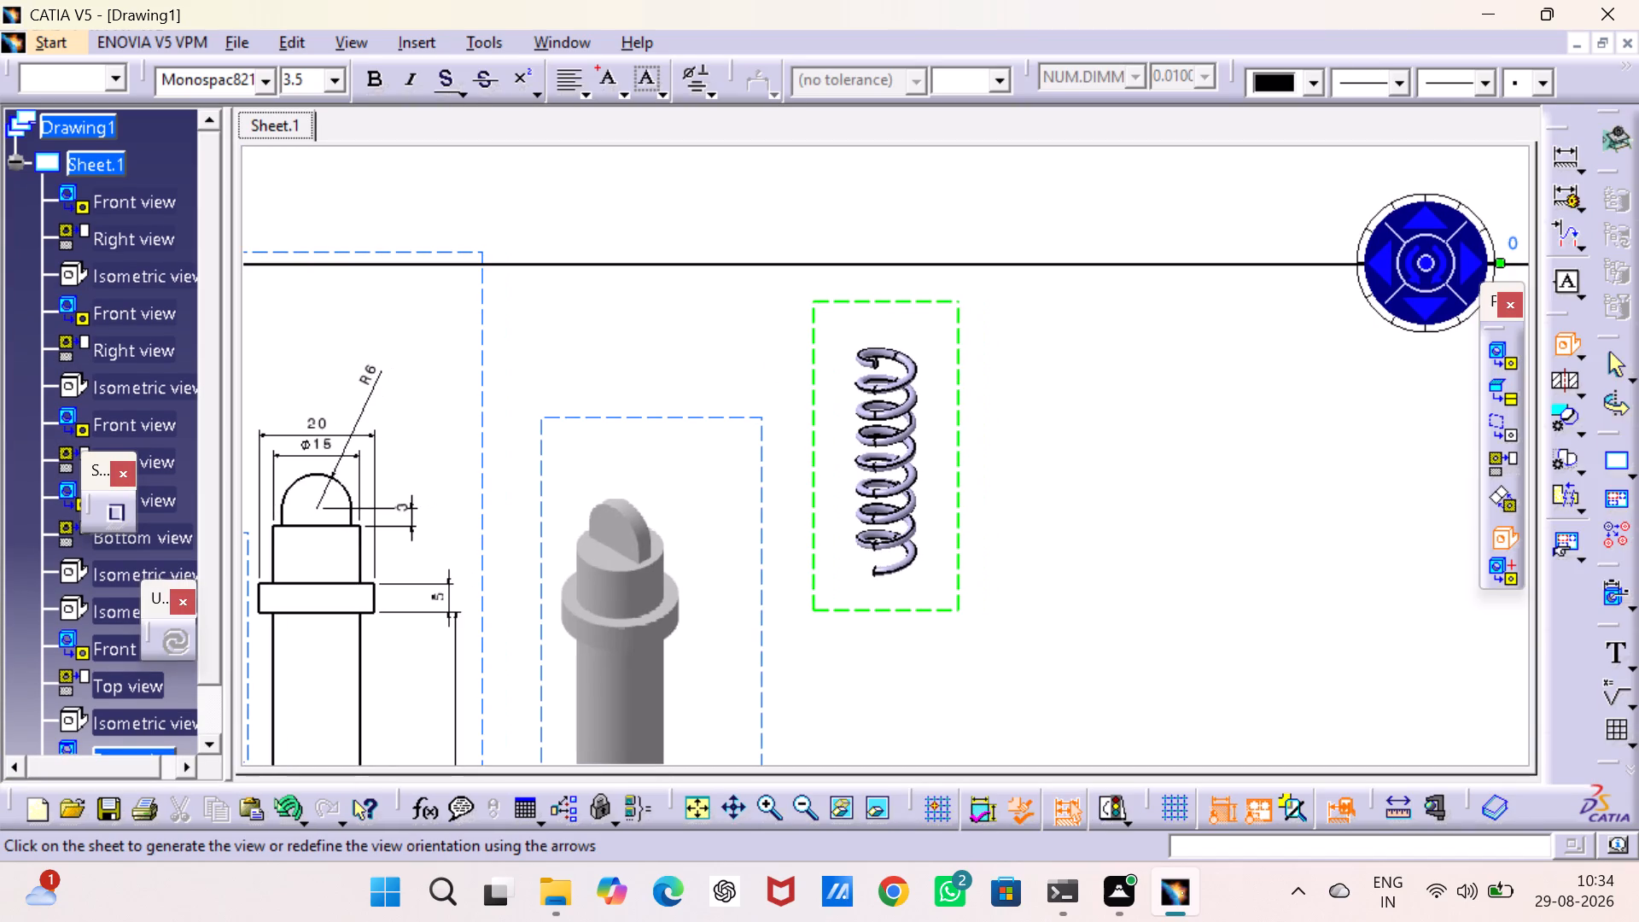
middle_drag(791, 393, 711, 140)
click(883, 381)
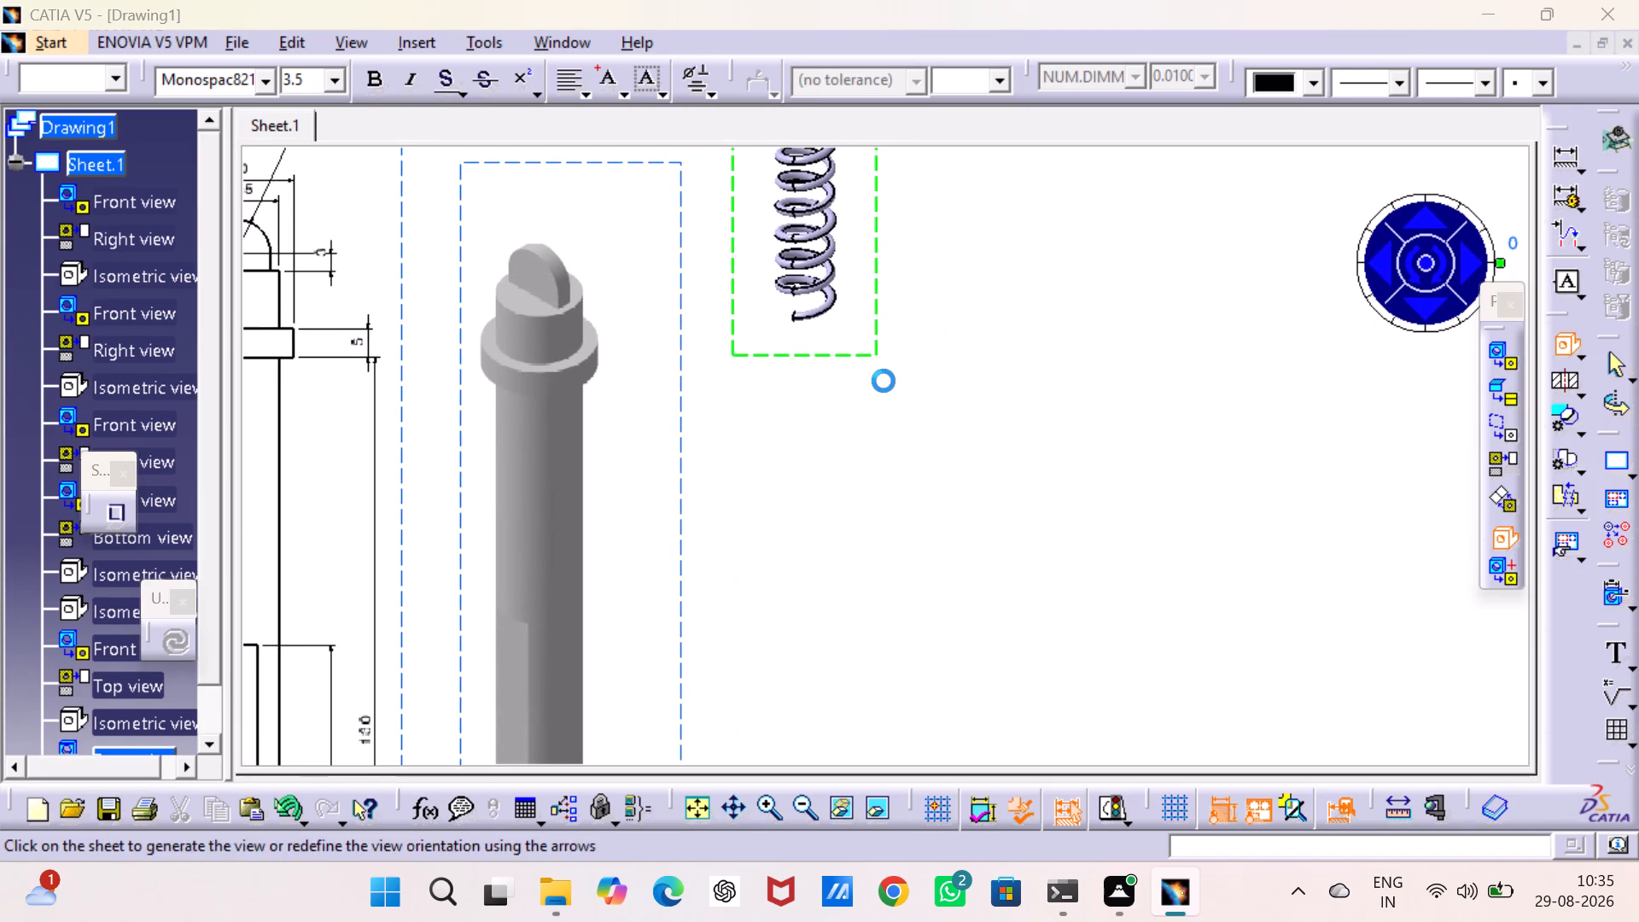
Set the scale of the spring's isometric view to 2:1.
right_click(947, 254)
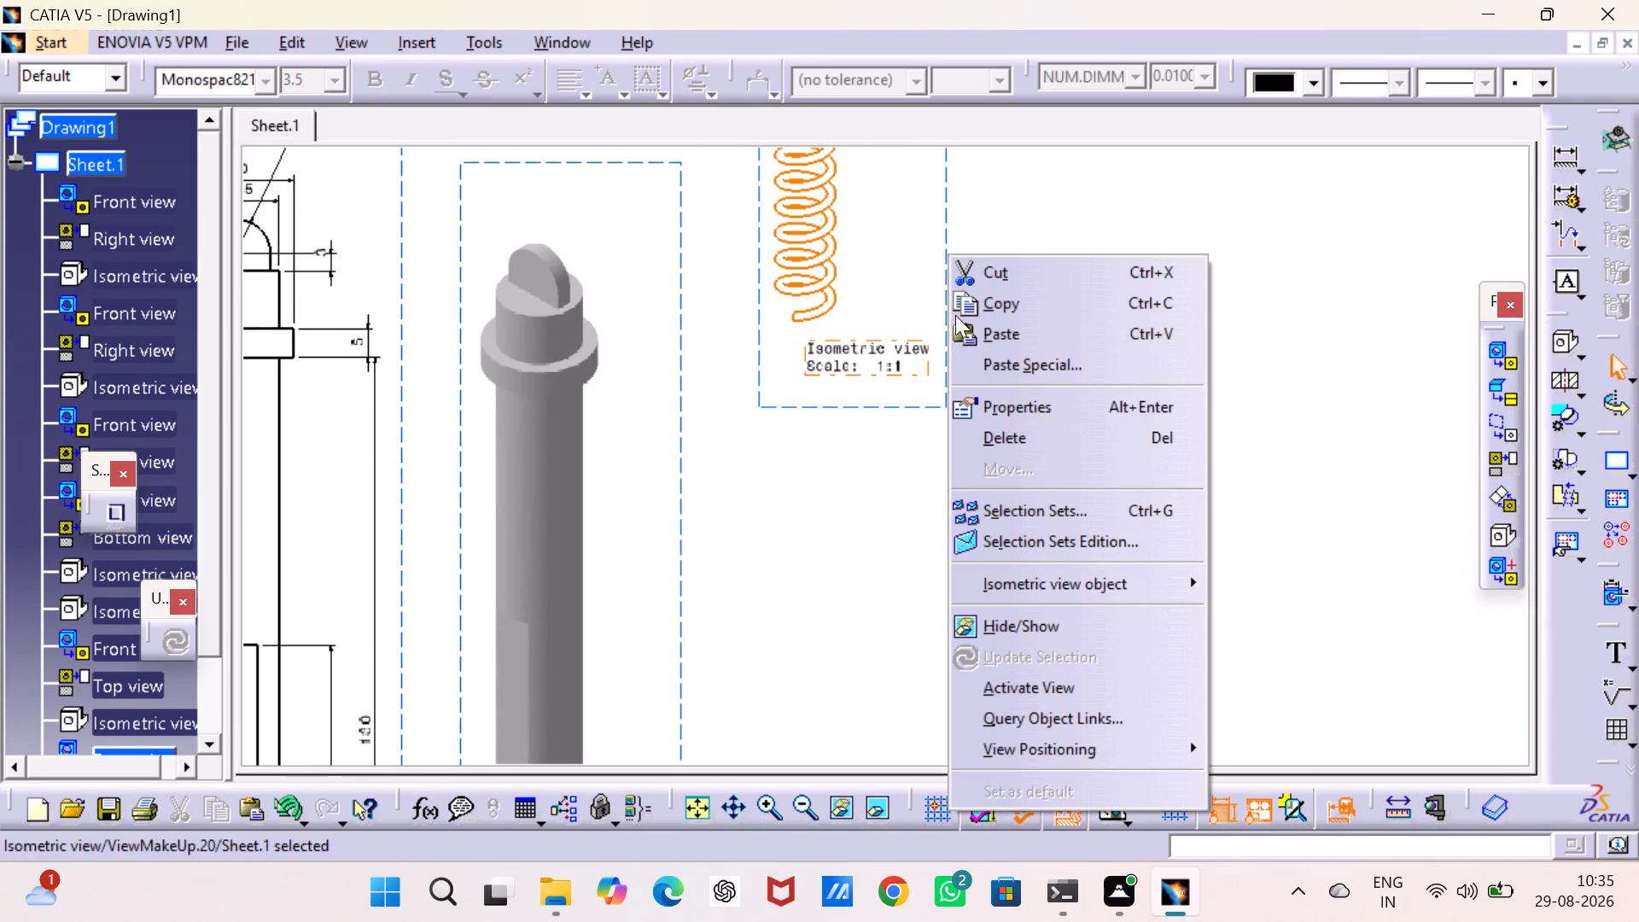
click(1017, 410)
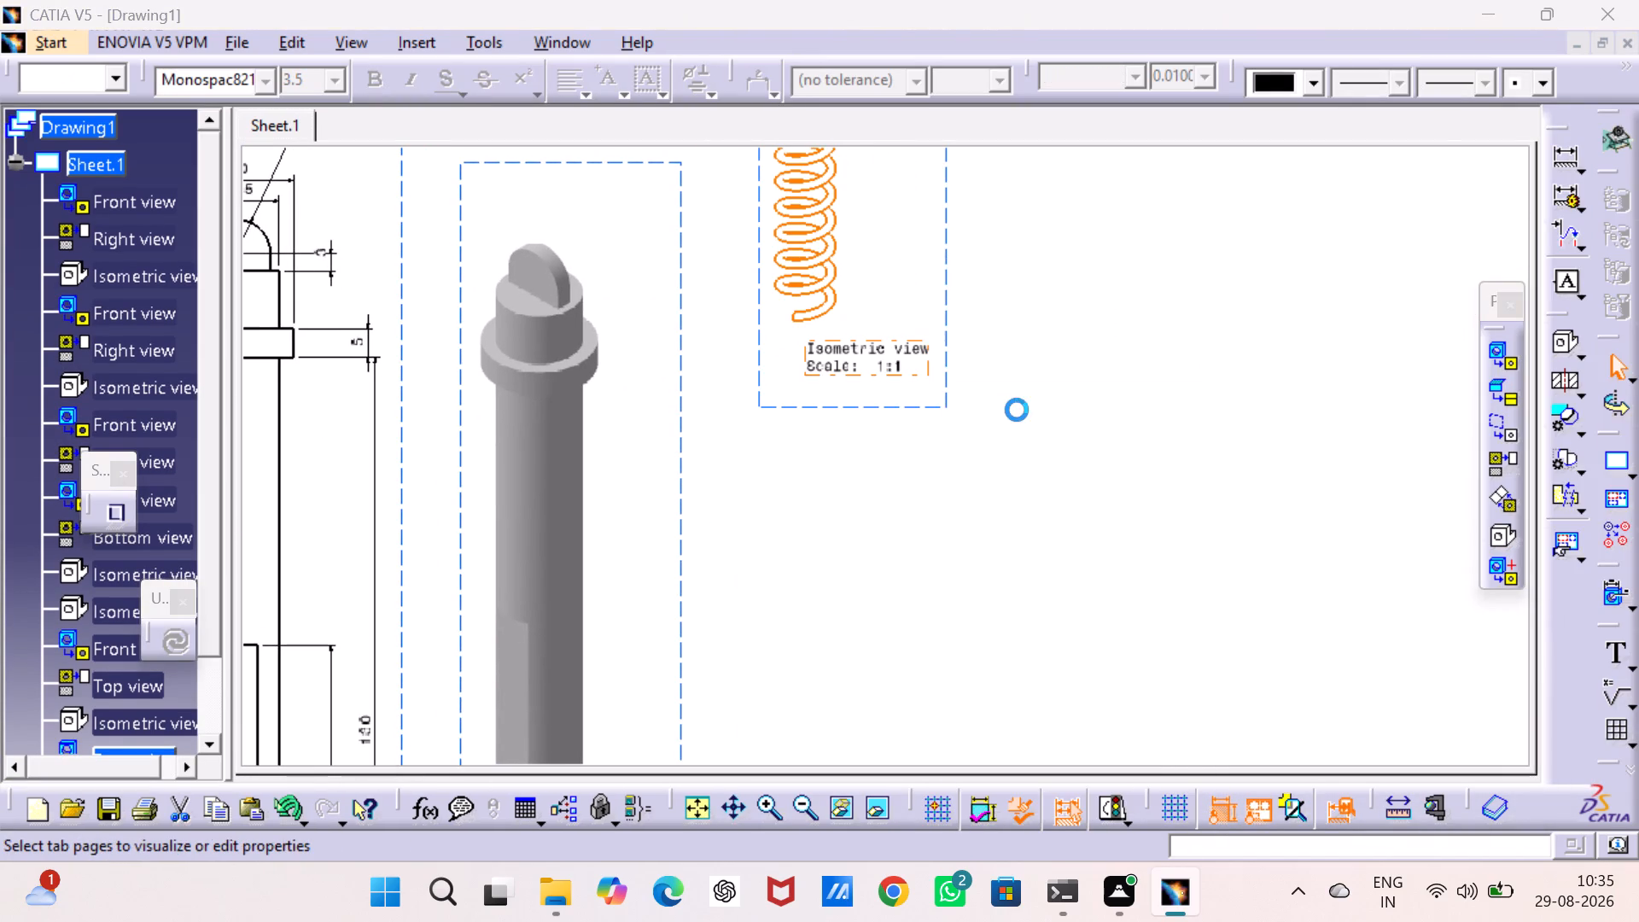
key(Right)
key(BackSpace)
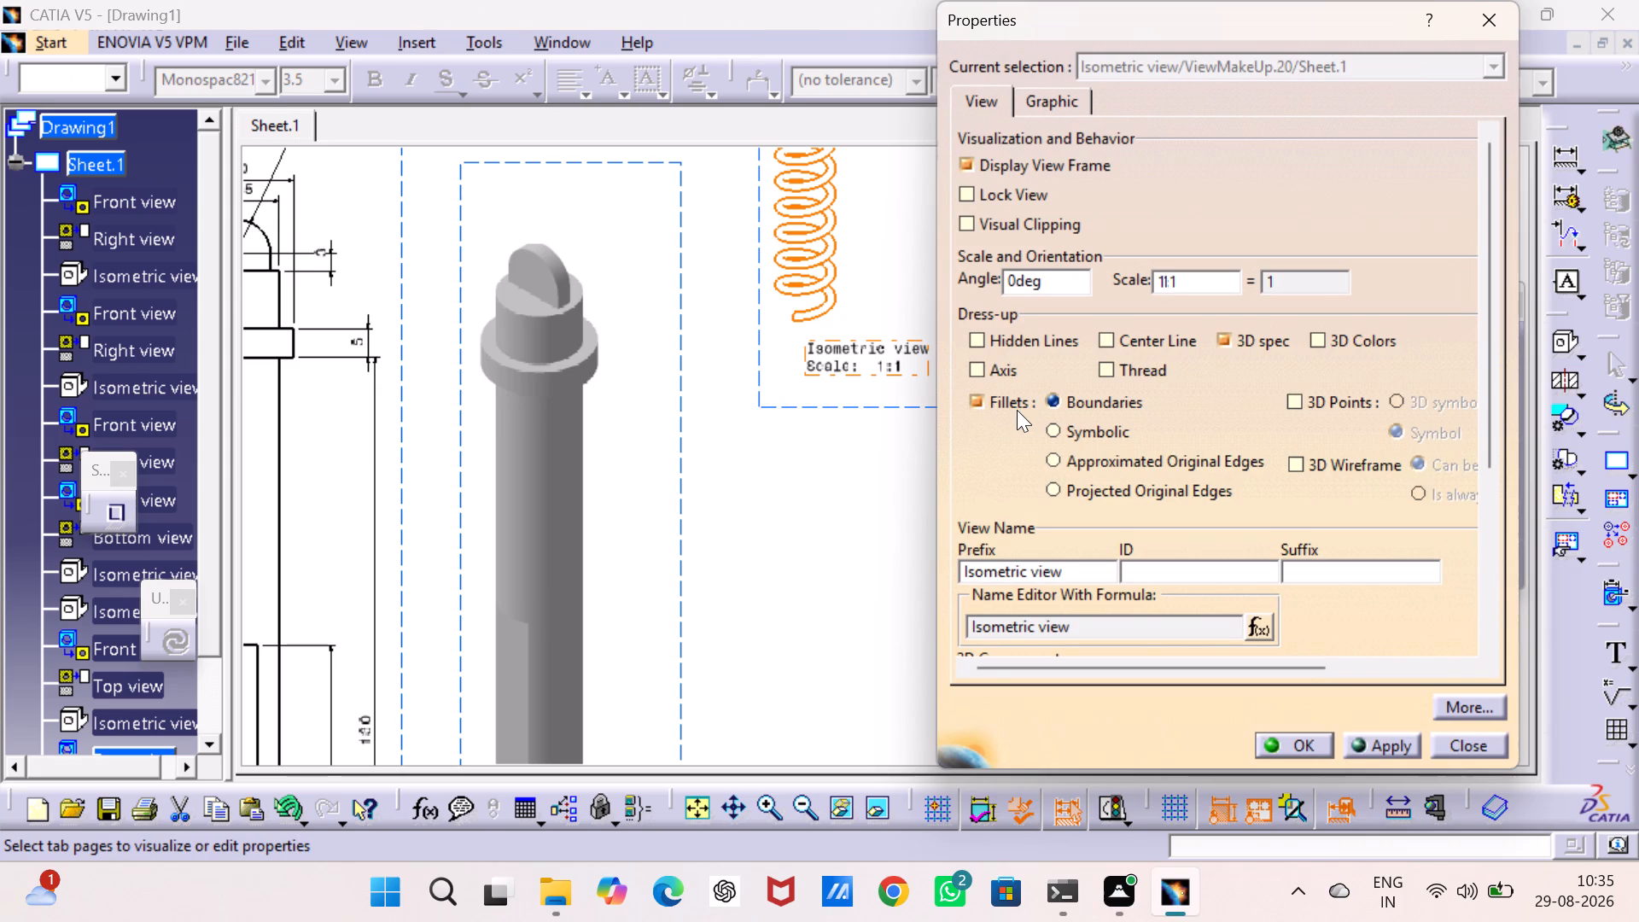
key(2)
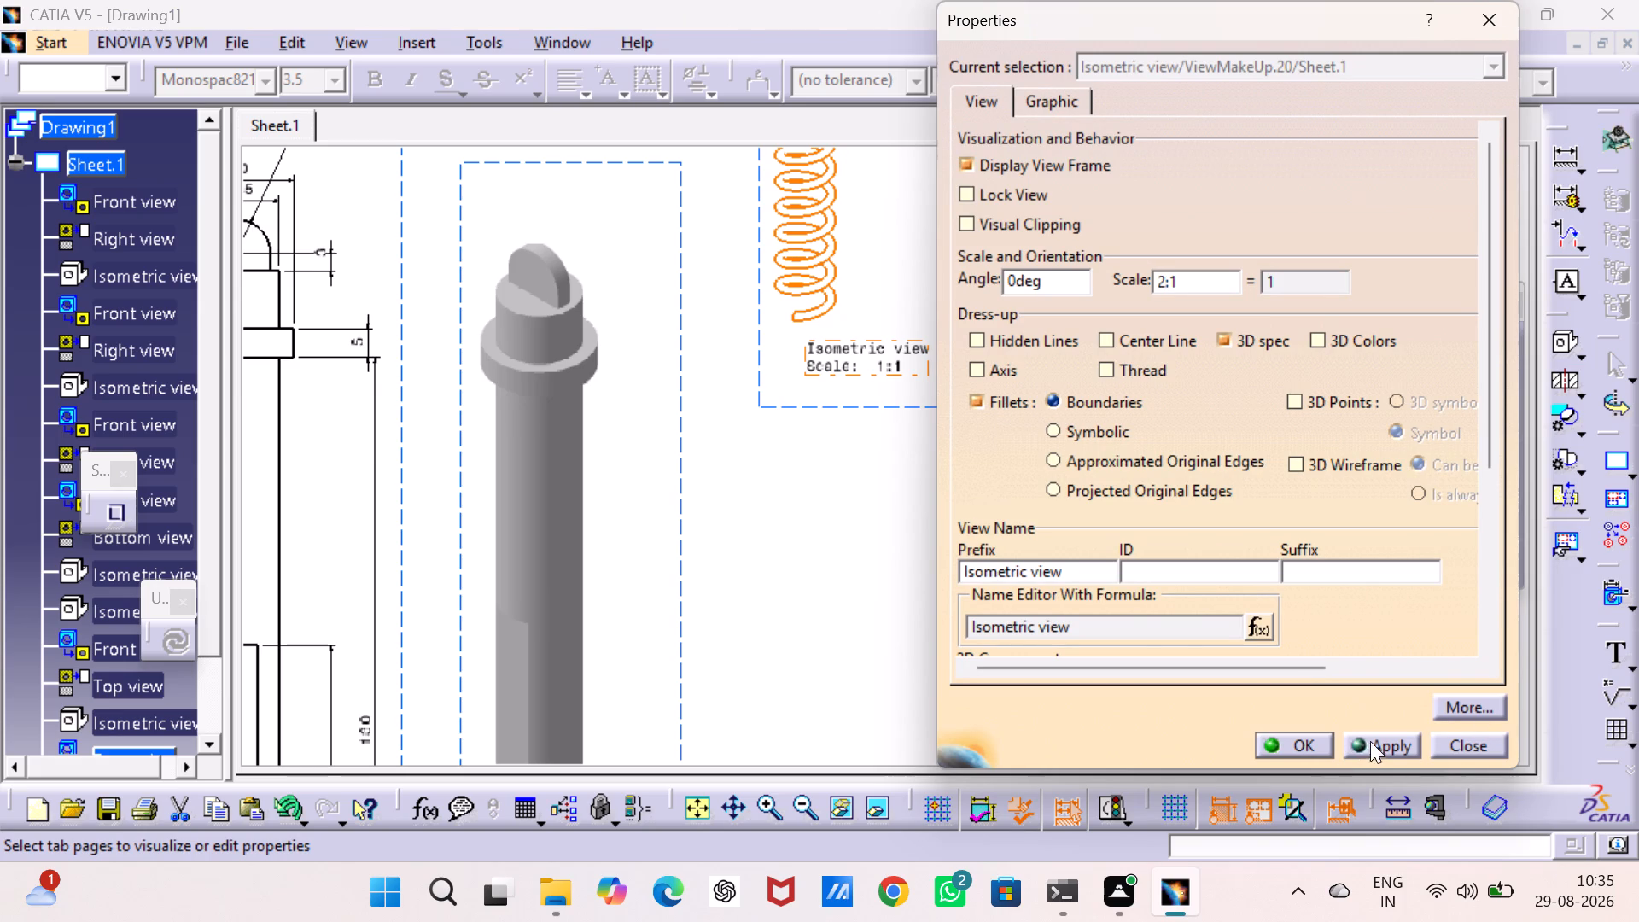
click(1370, 741)
Set the spring's isometric view to Raster generation mode with the Shading option.
drag(1495, 459, 1493, 662)
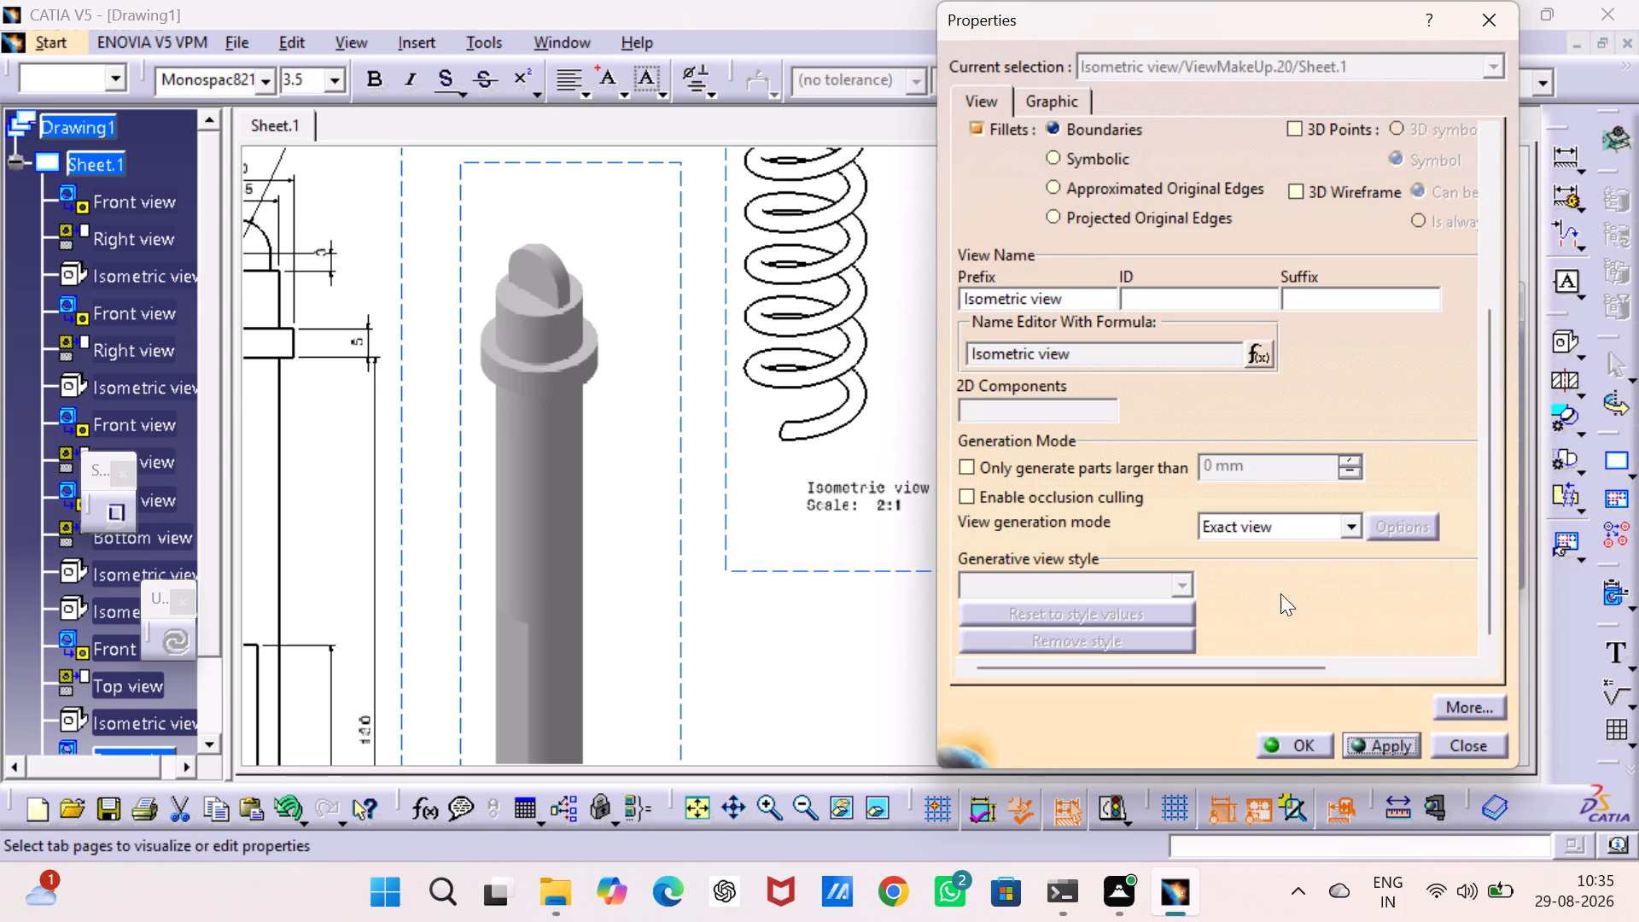
click(1344, 519)
click(1318, 605)
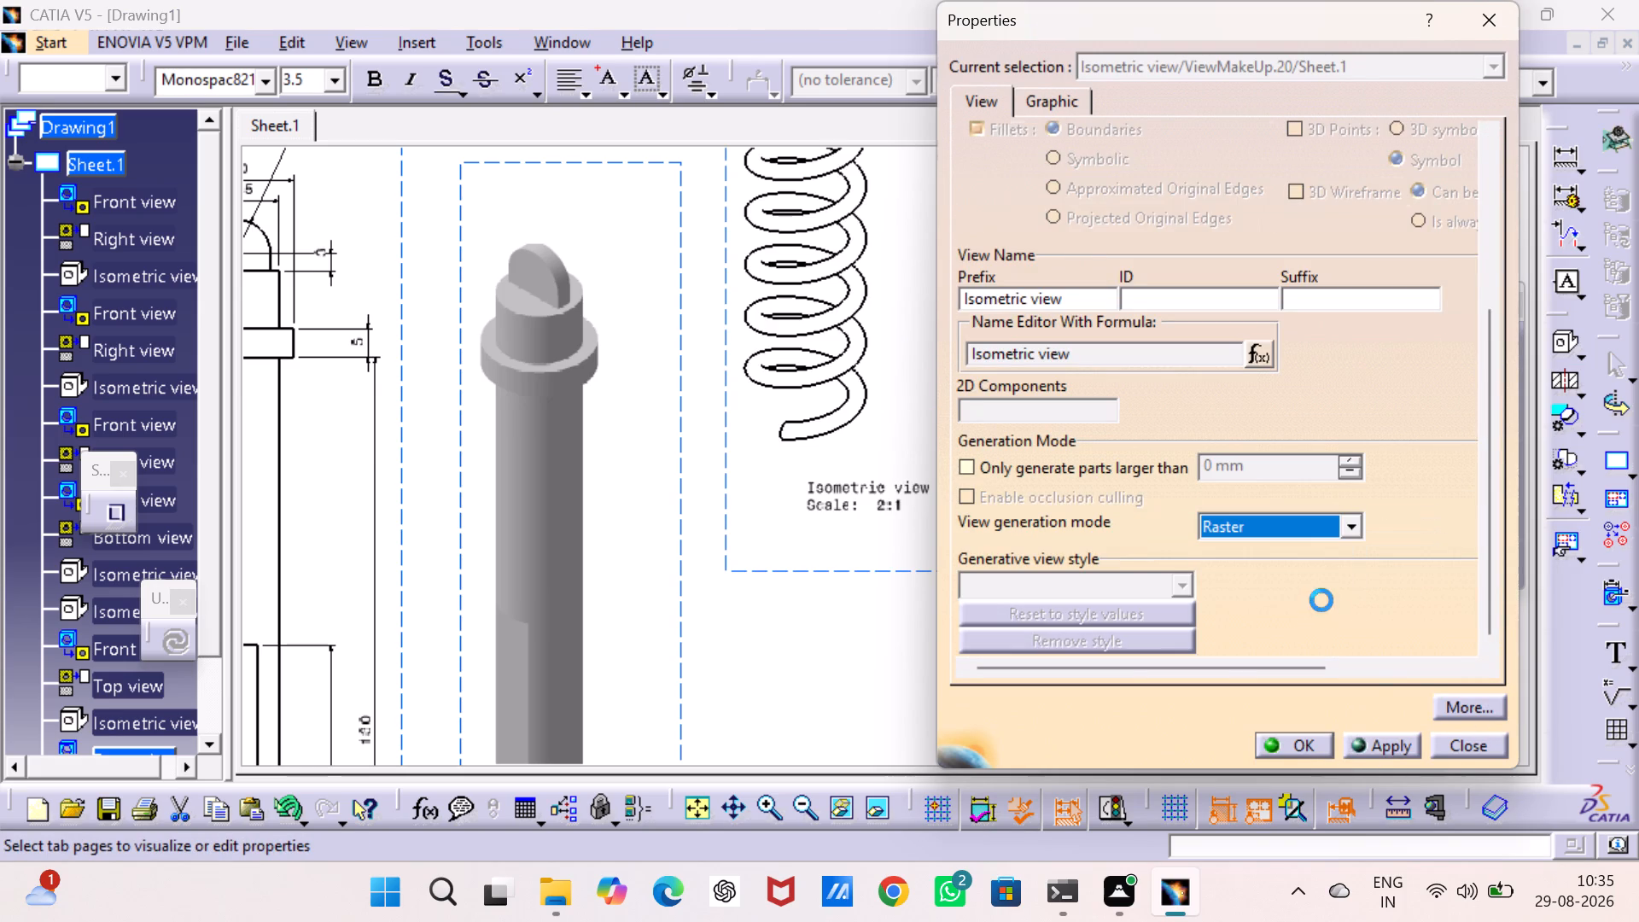
click(1390, 513)
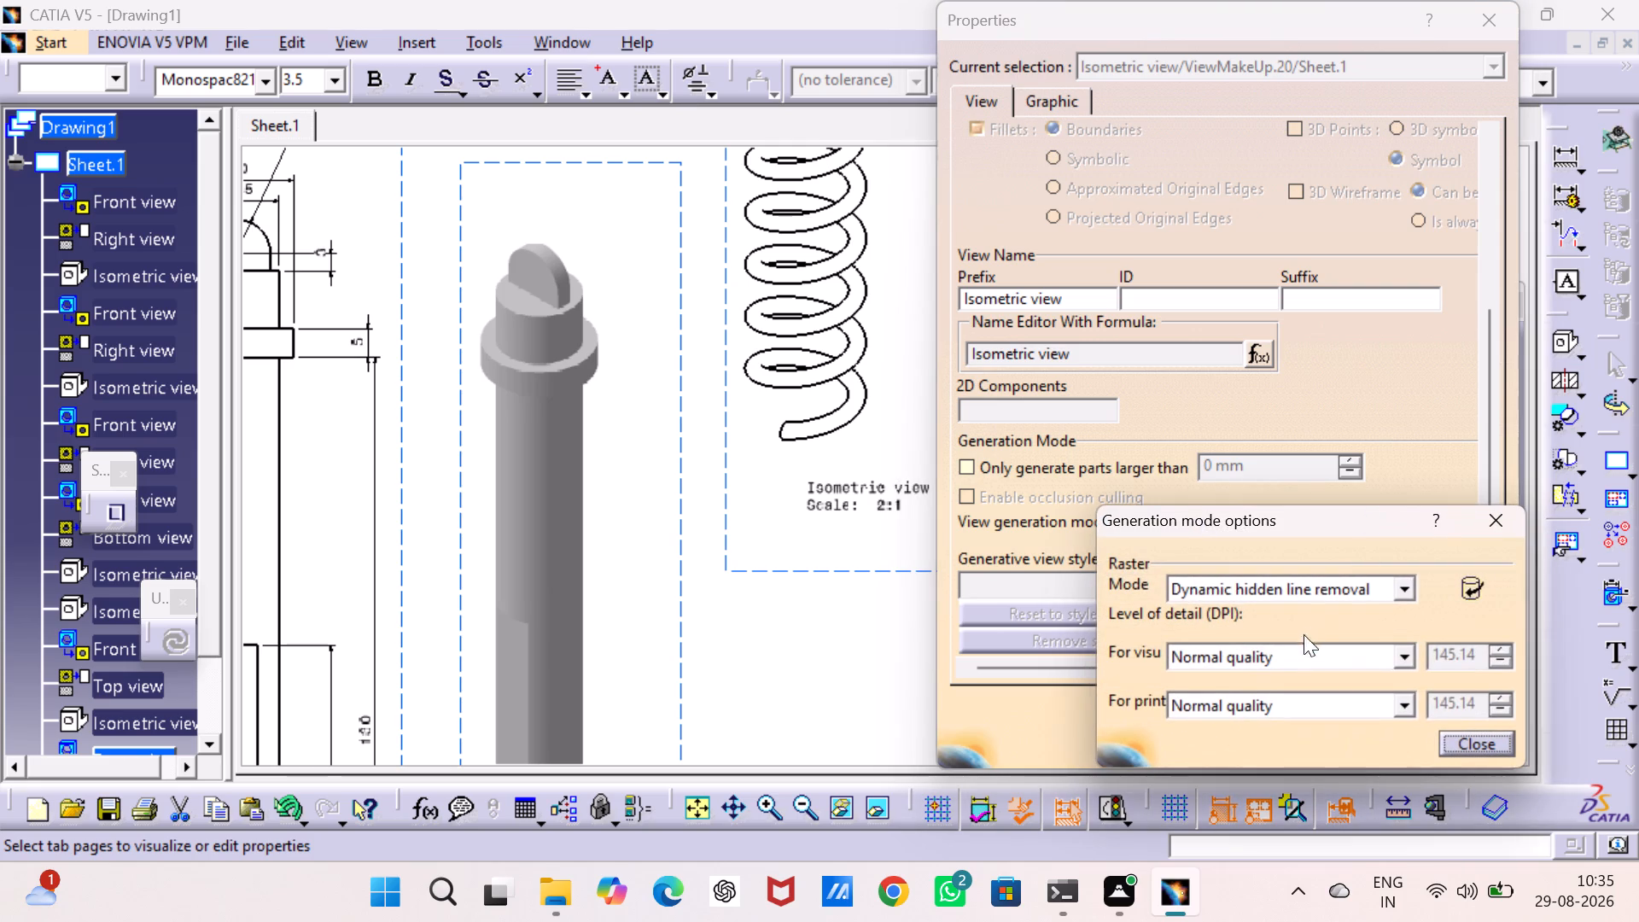
click(1399, 584)
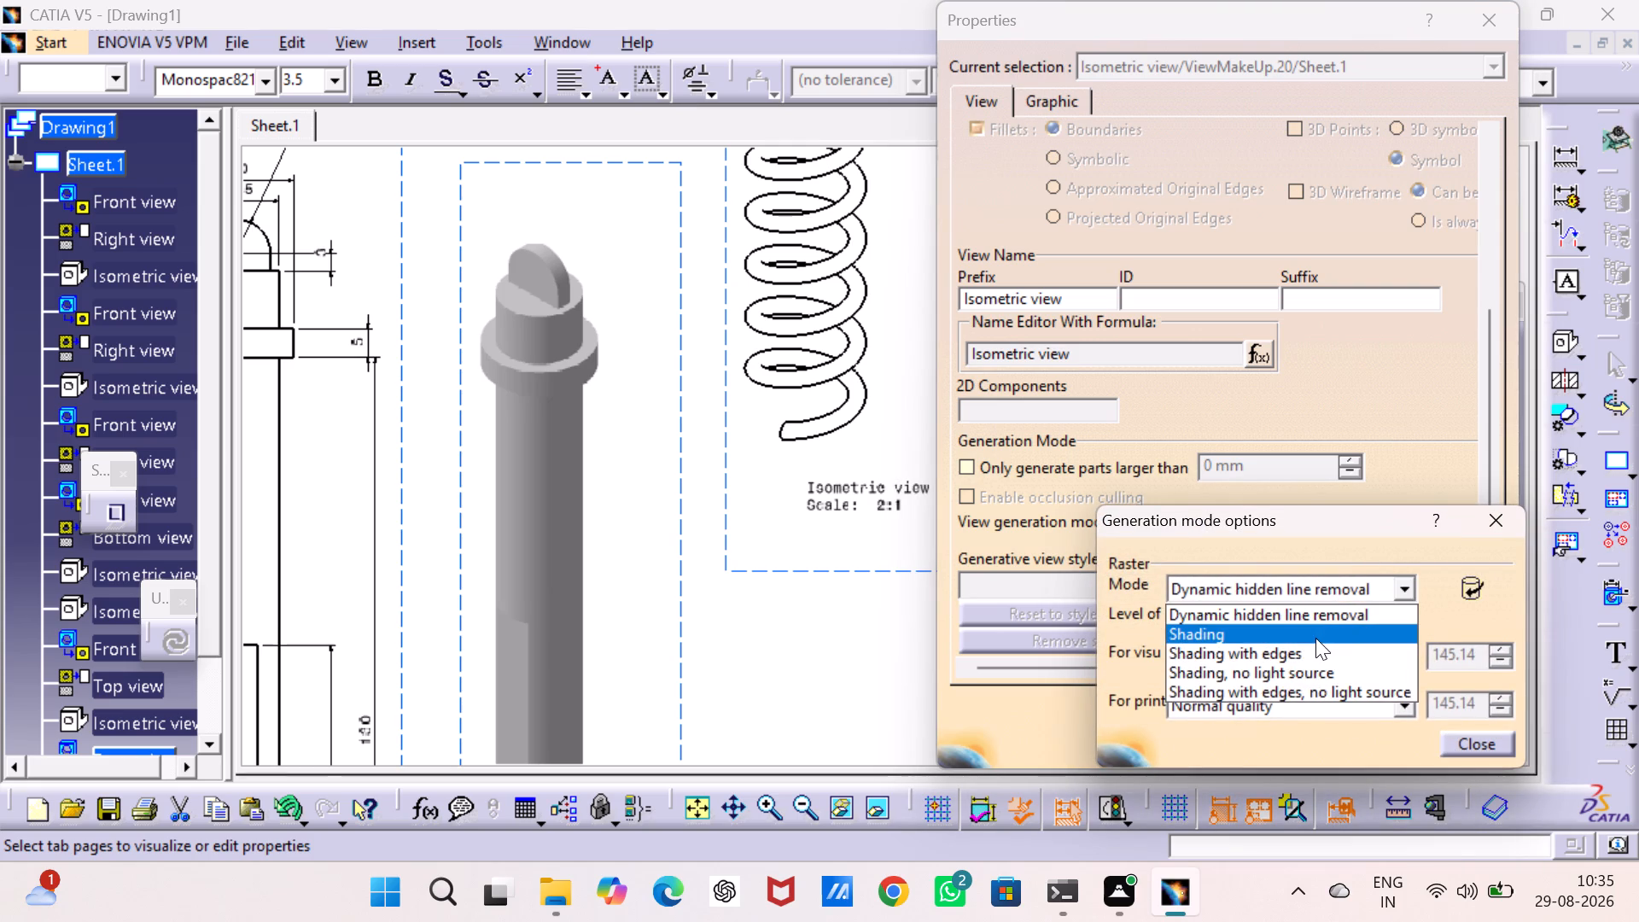
click(1312, 638)
click(1466, 740)
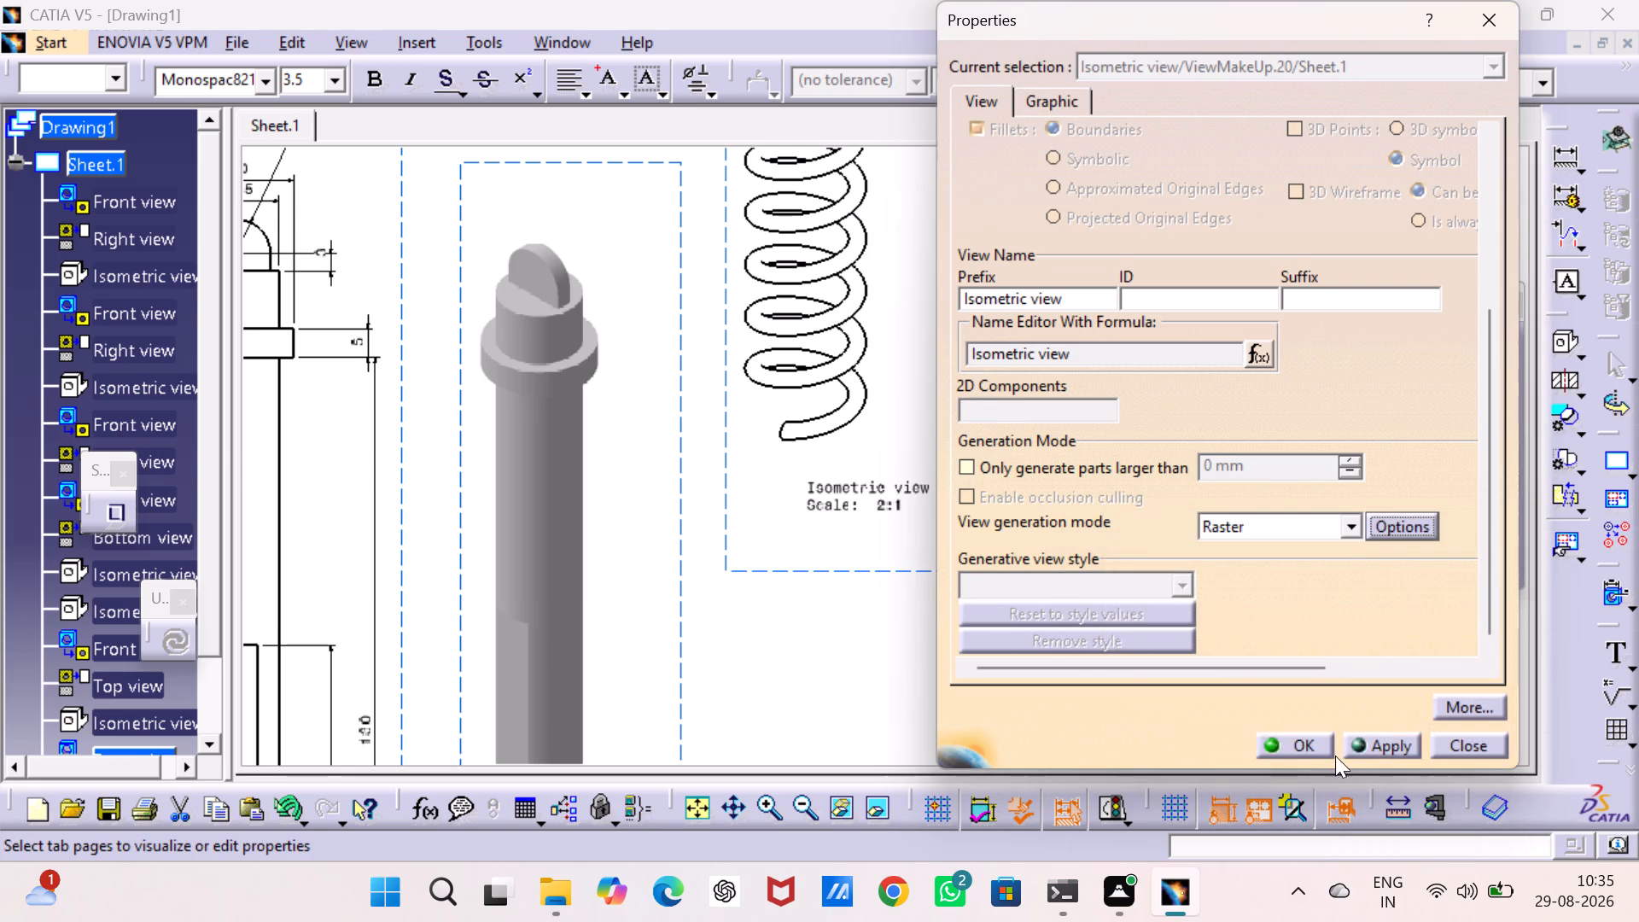
click(1306, 749)
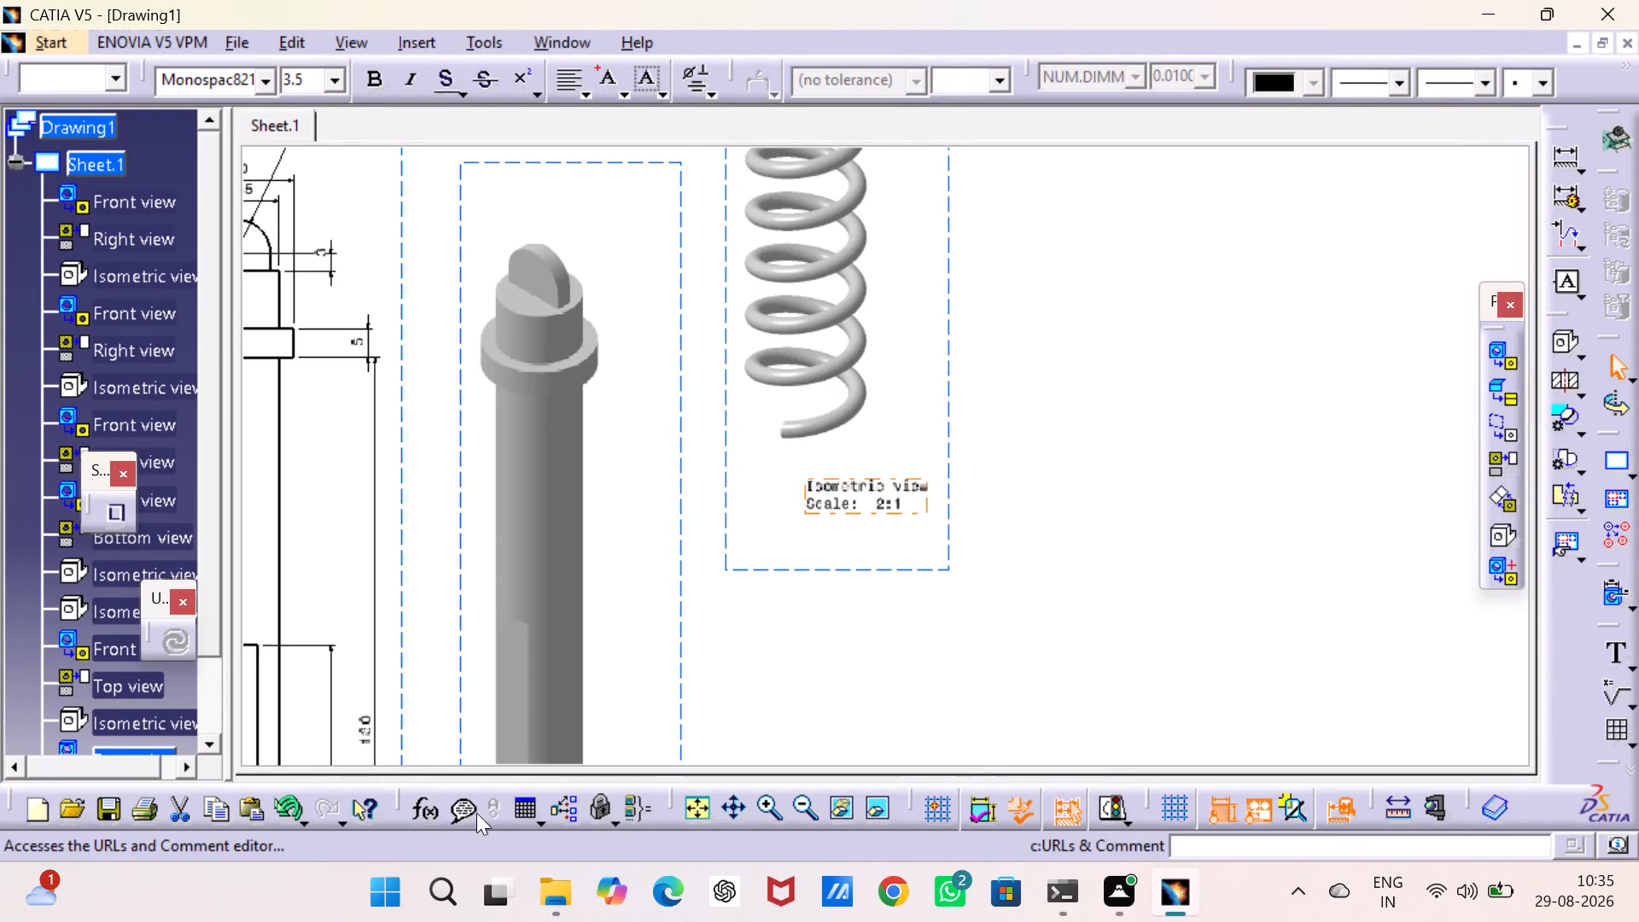
Move the spring's isometric view to the space between the bolt's isometric view and the spring's front view.
click(702, 800)
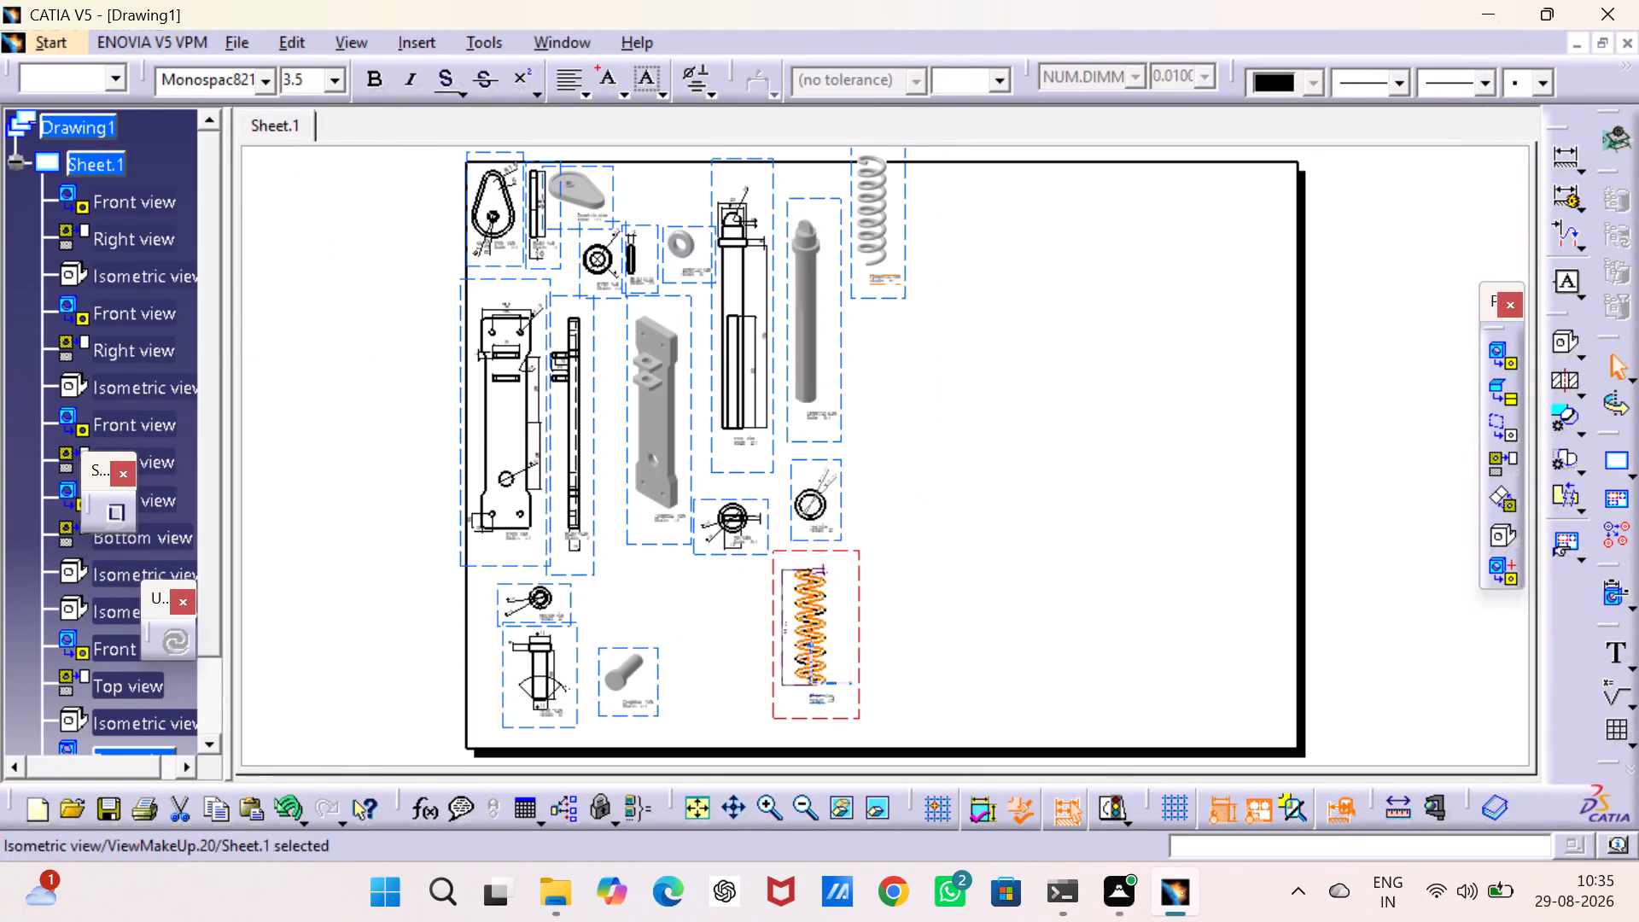
drag(888, 293, 747, 637)
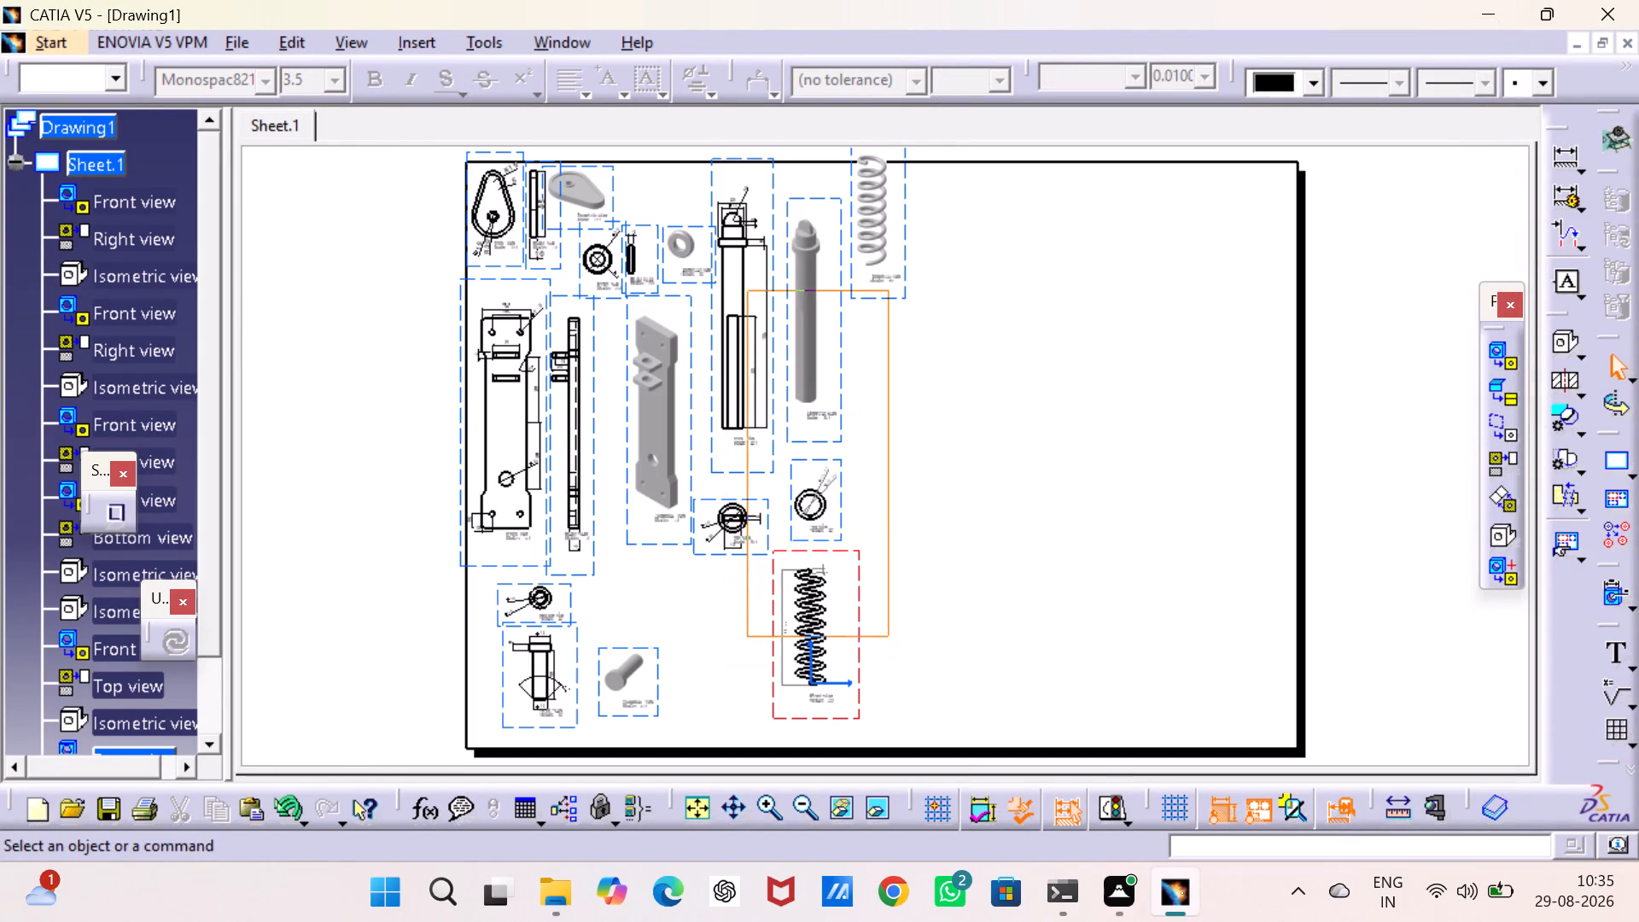
drag(747, 637, 747, 635)
click(954, 479)
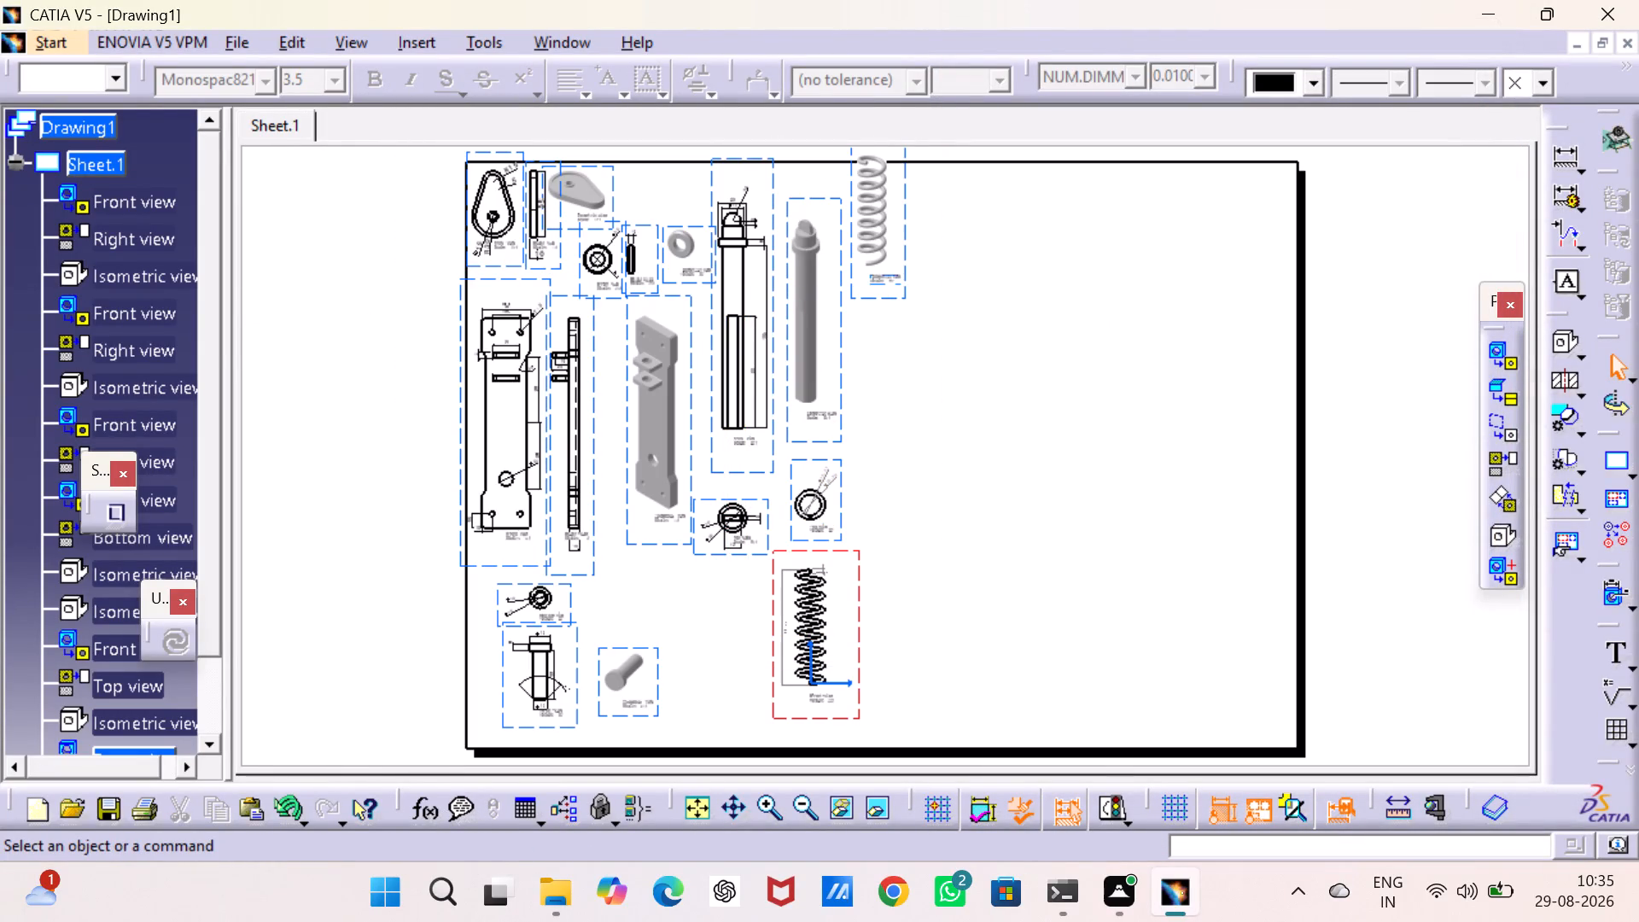
drag(903, 294, 747, 721)
click(990, 568)
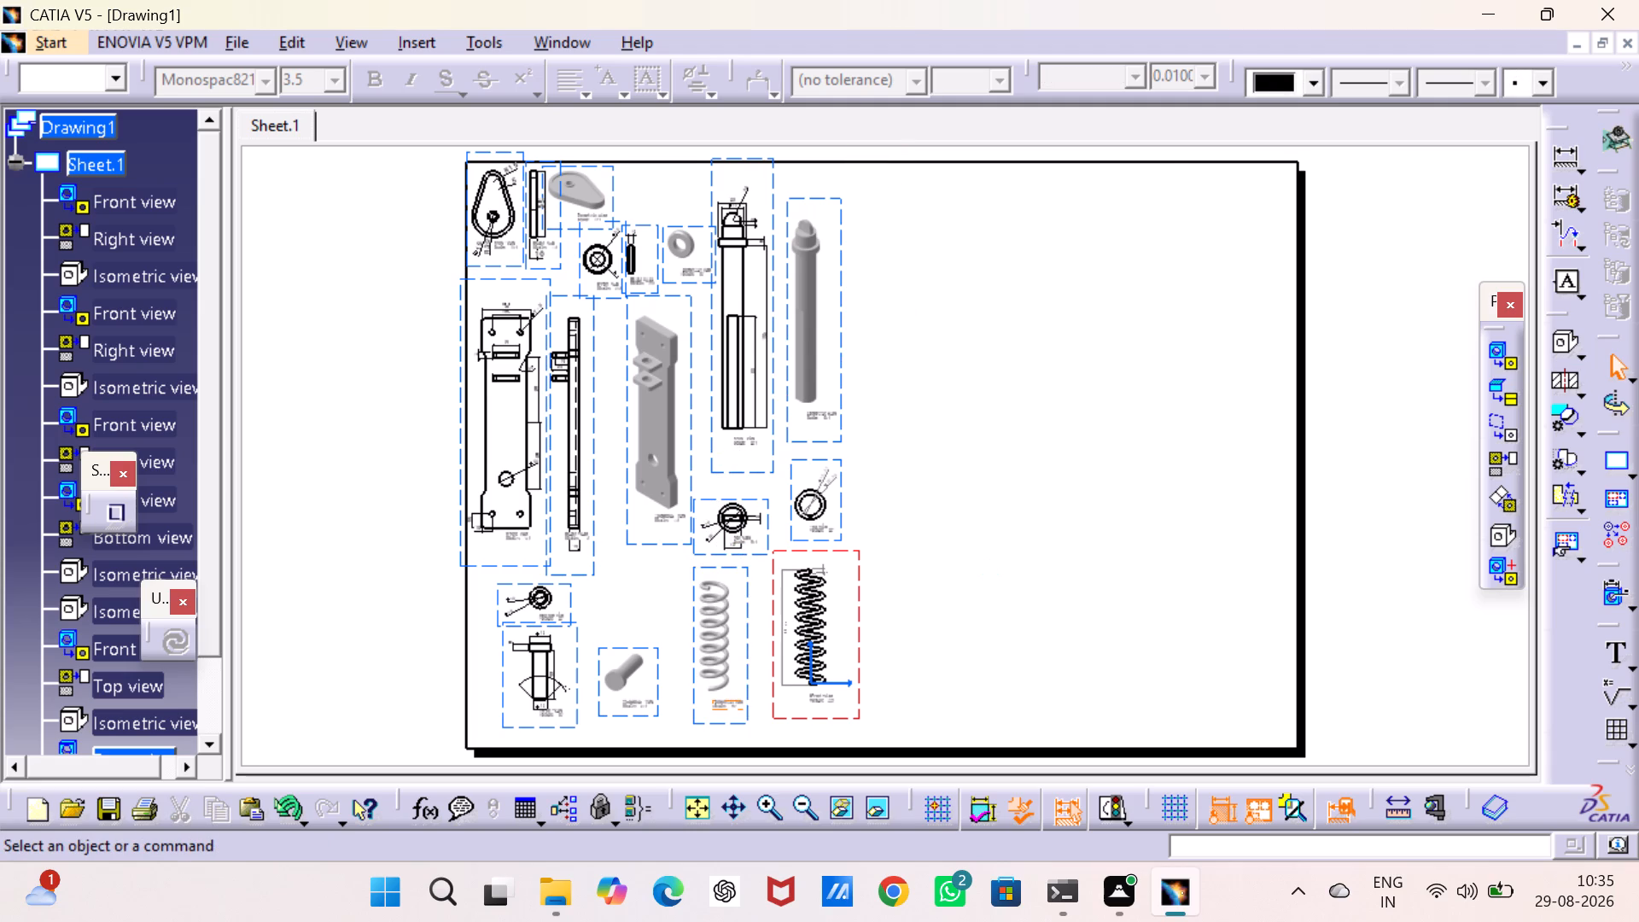
Move the follower's top view slightly up, closer beneath its front view.
middle_drag(970, 499, 835, 516)
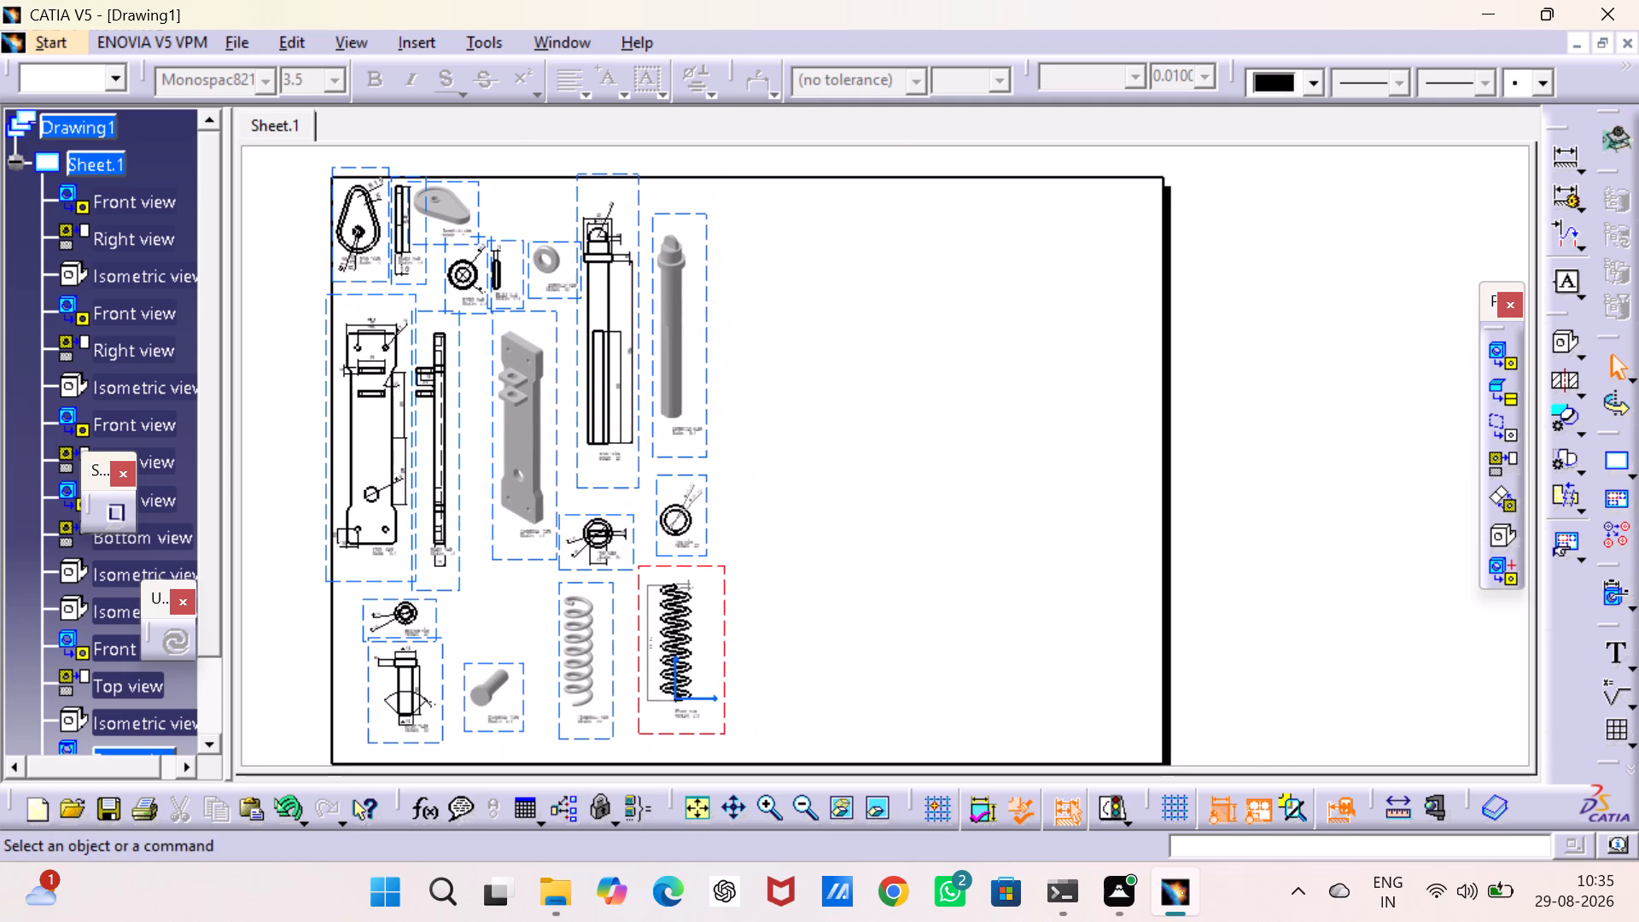
drag(598, 513, 600, 493)
click(861, 462)
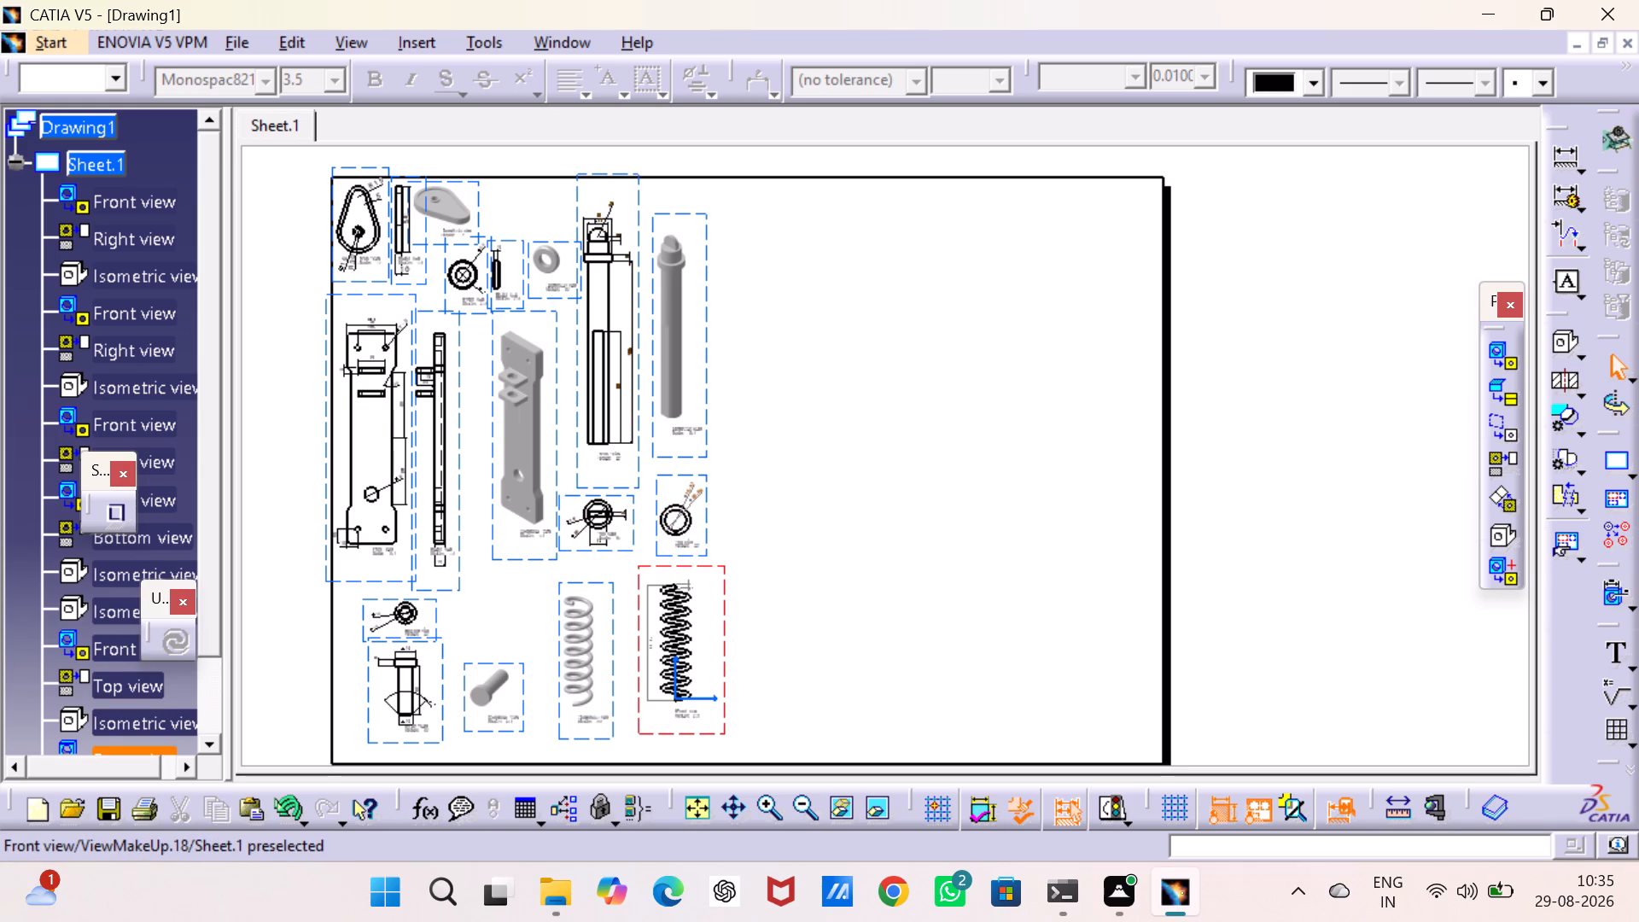
Create an isometric view of the full cam assembly from its 3D model, placed beside the follower's isometric view.
click(1496, 533)
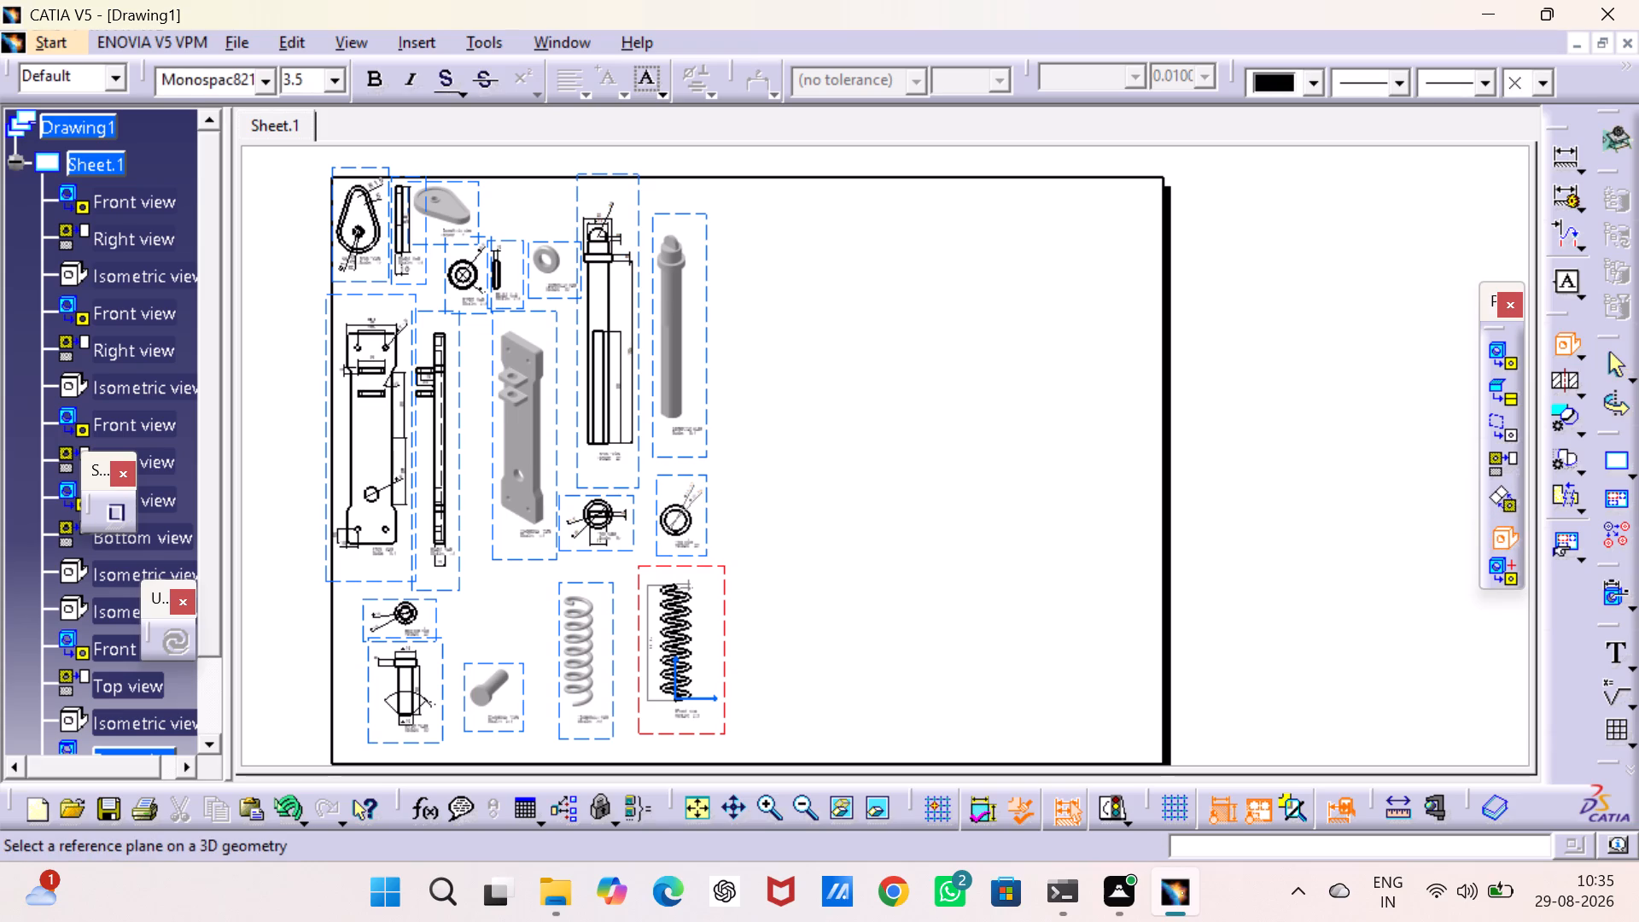
click(551, 37)
click(586, 386)
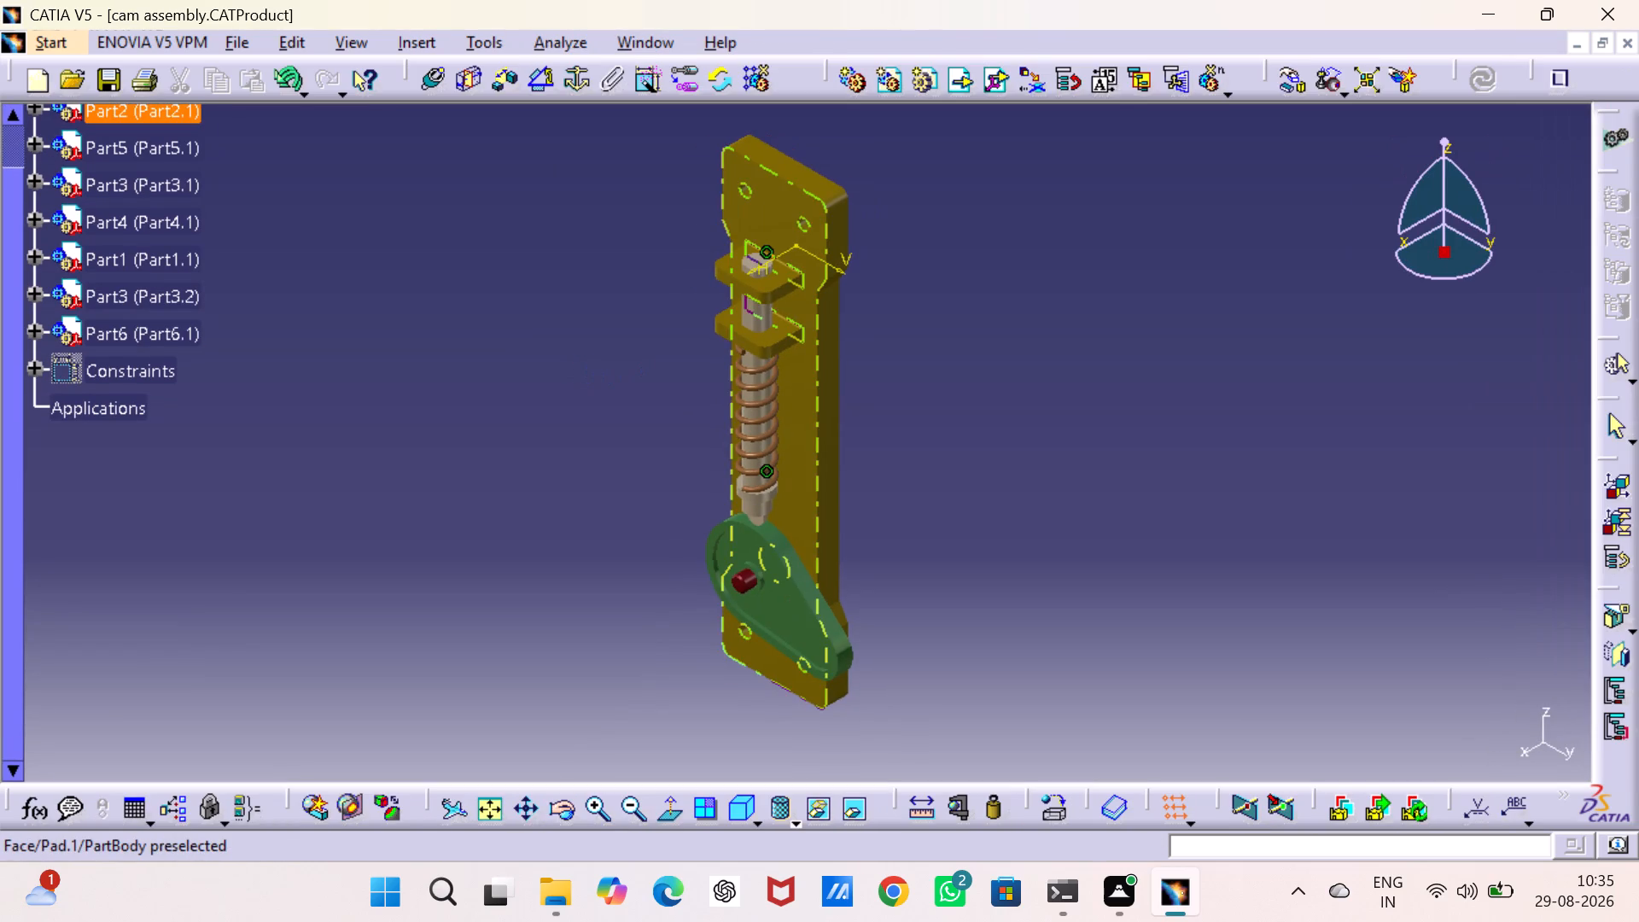
click(795, 386)
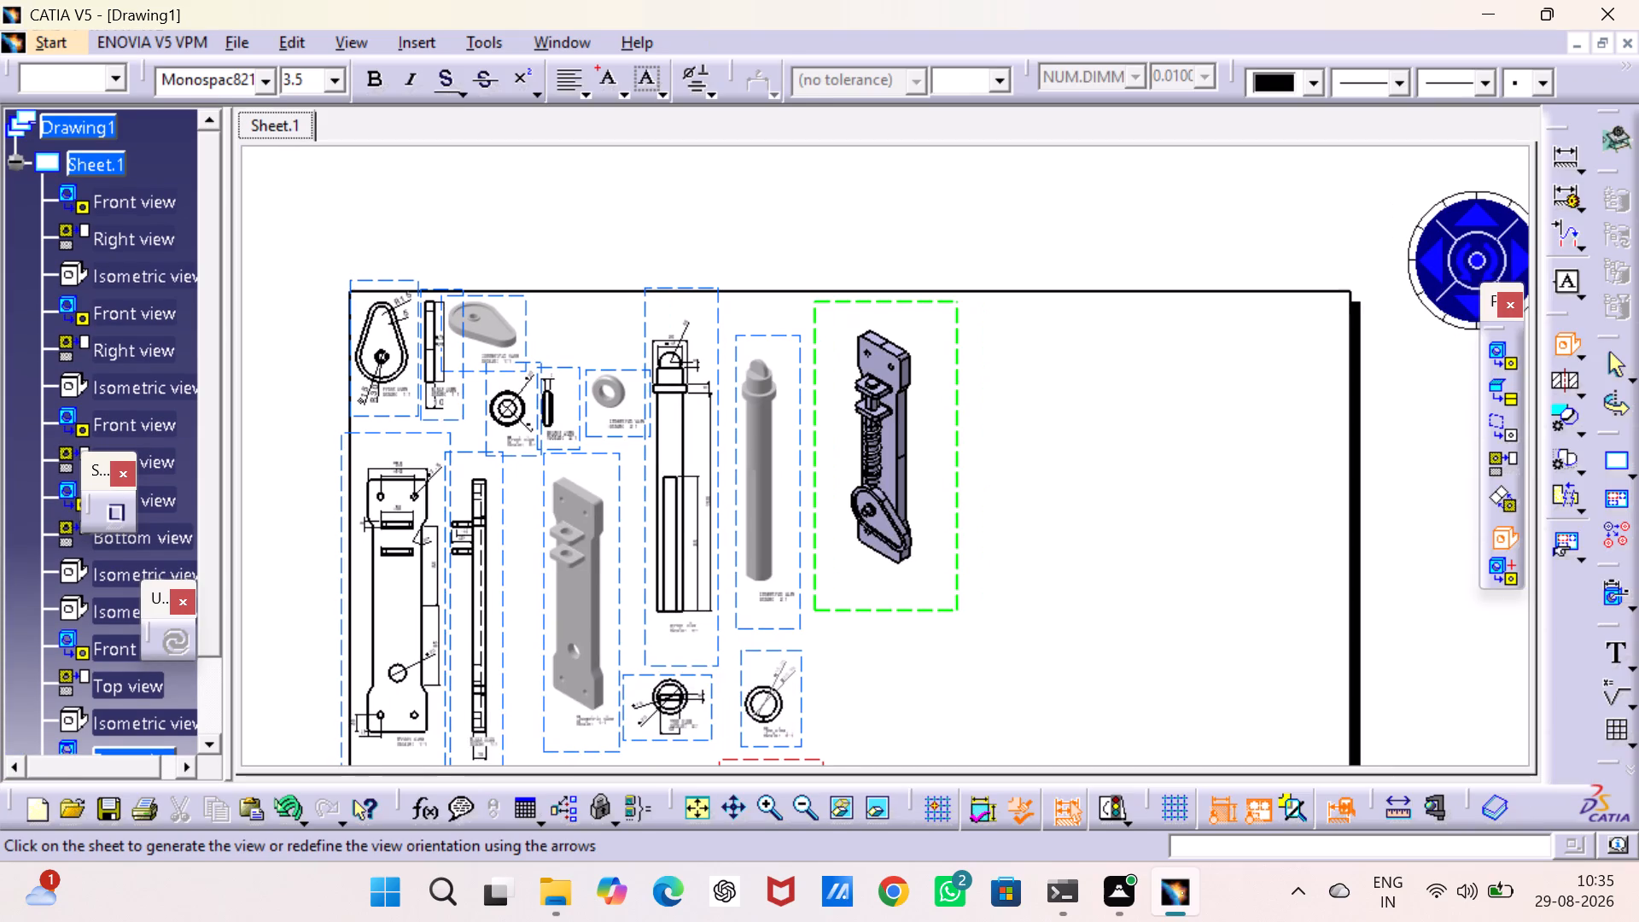
middle_drag(1024, 452, 875, 262)
drag(806, 325, 817, 335)
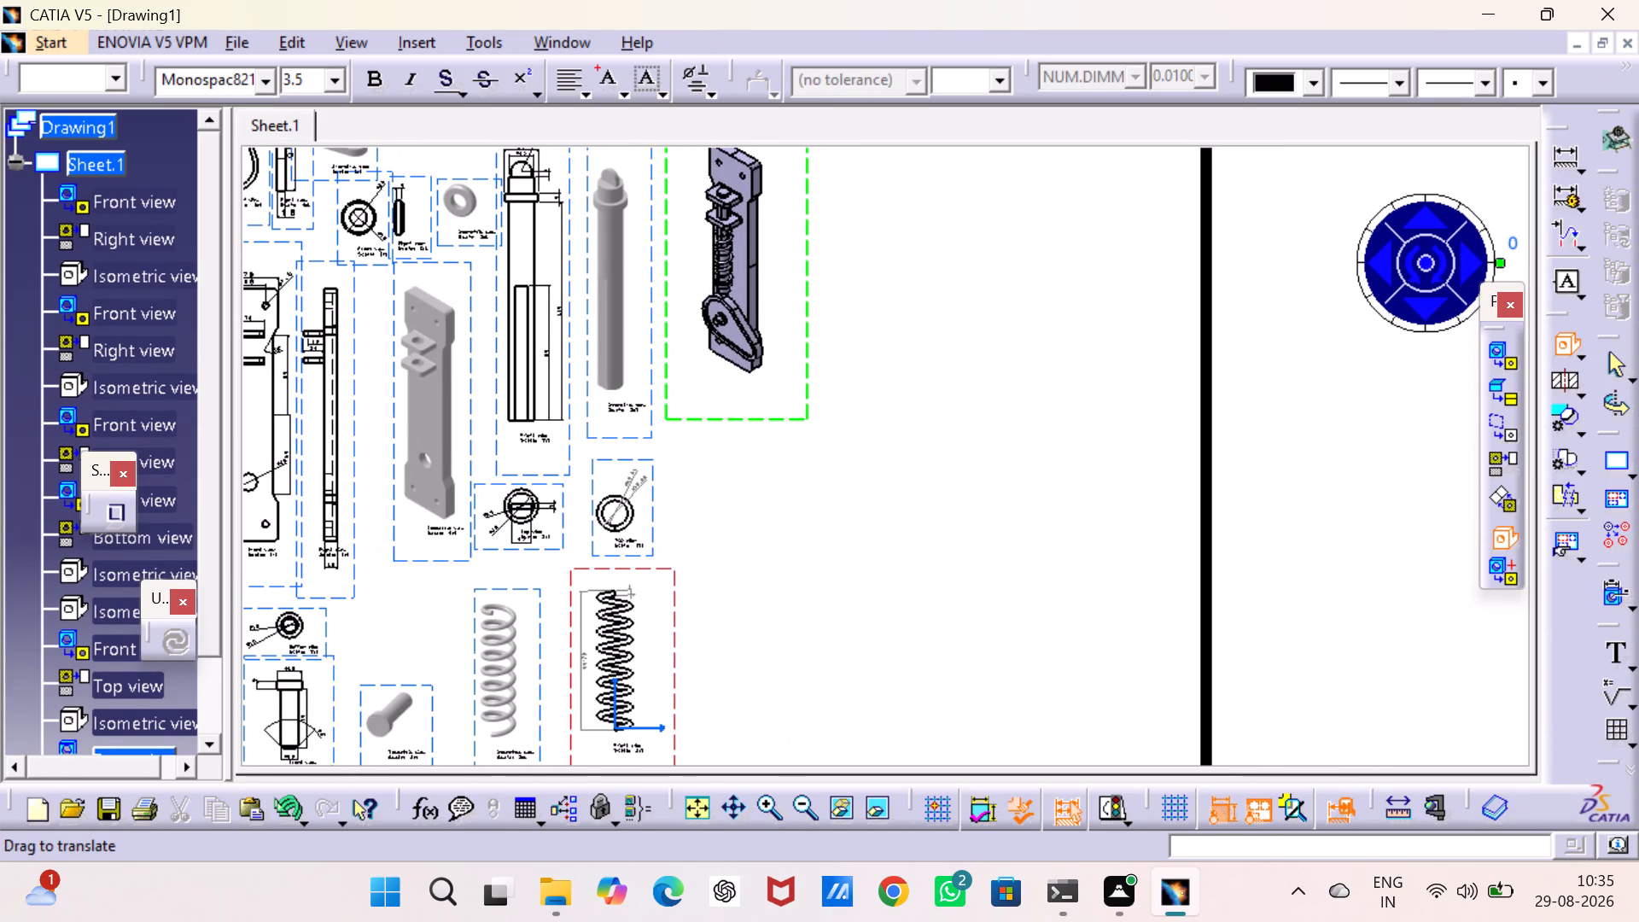
drag(817, 335, 843, 352)
click(968, 318)
click(875, 337)
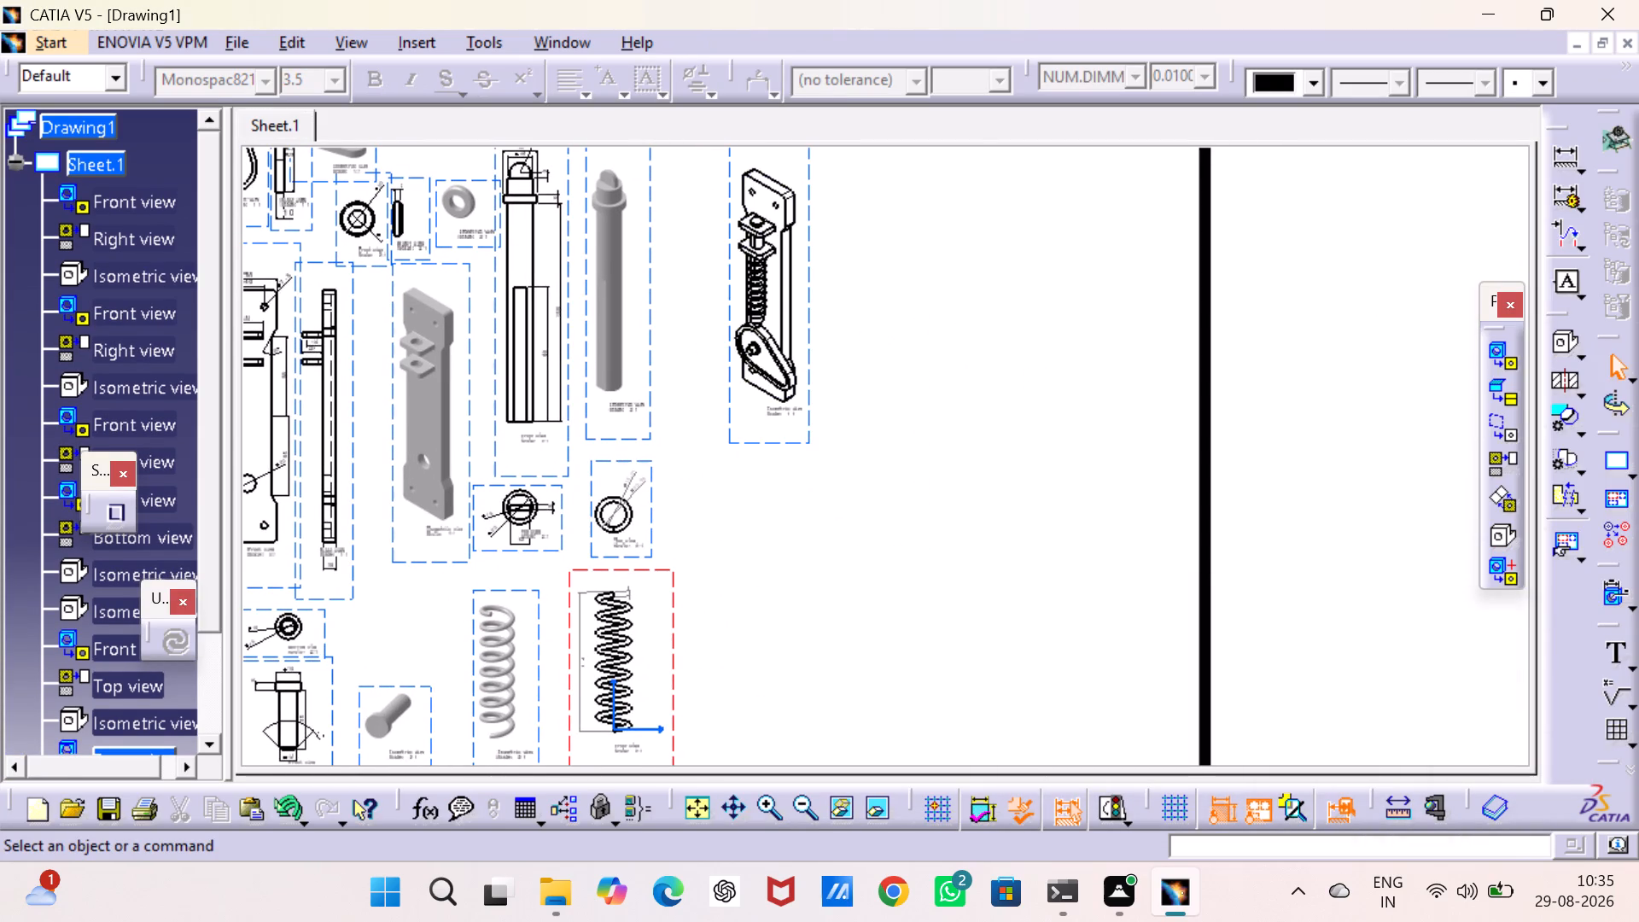
click(997, 380)
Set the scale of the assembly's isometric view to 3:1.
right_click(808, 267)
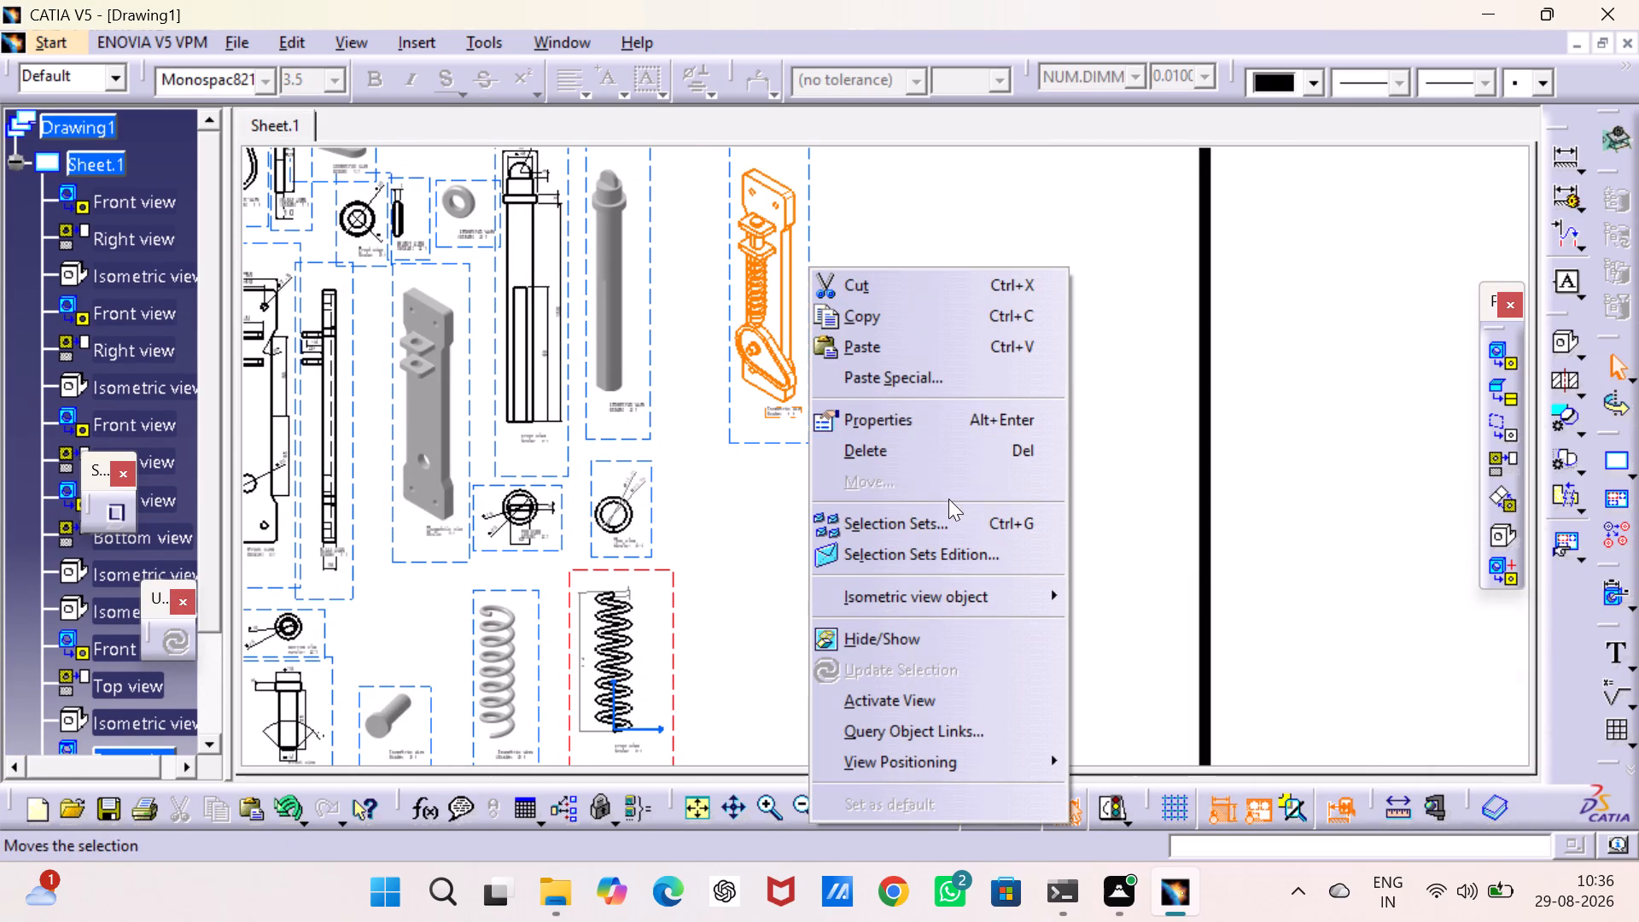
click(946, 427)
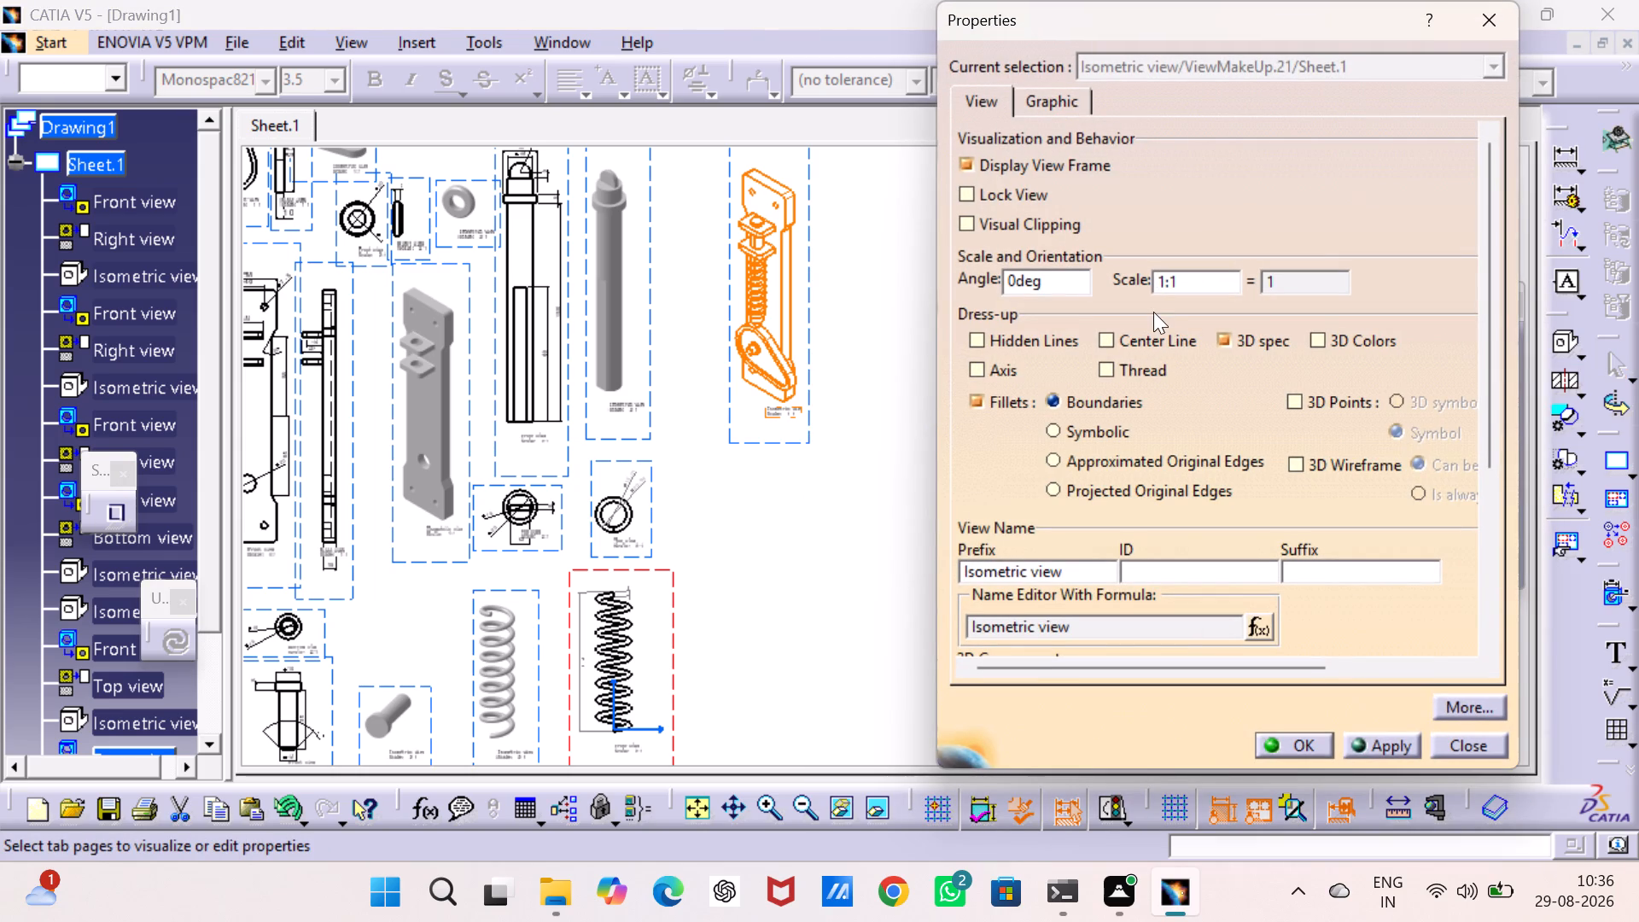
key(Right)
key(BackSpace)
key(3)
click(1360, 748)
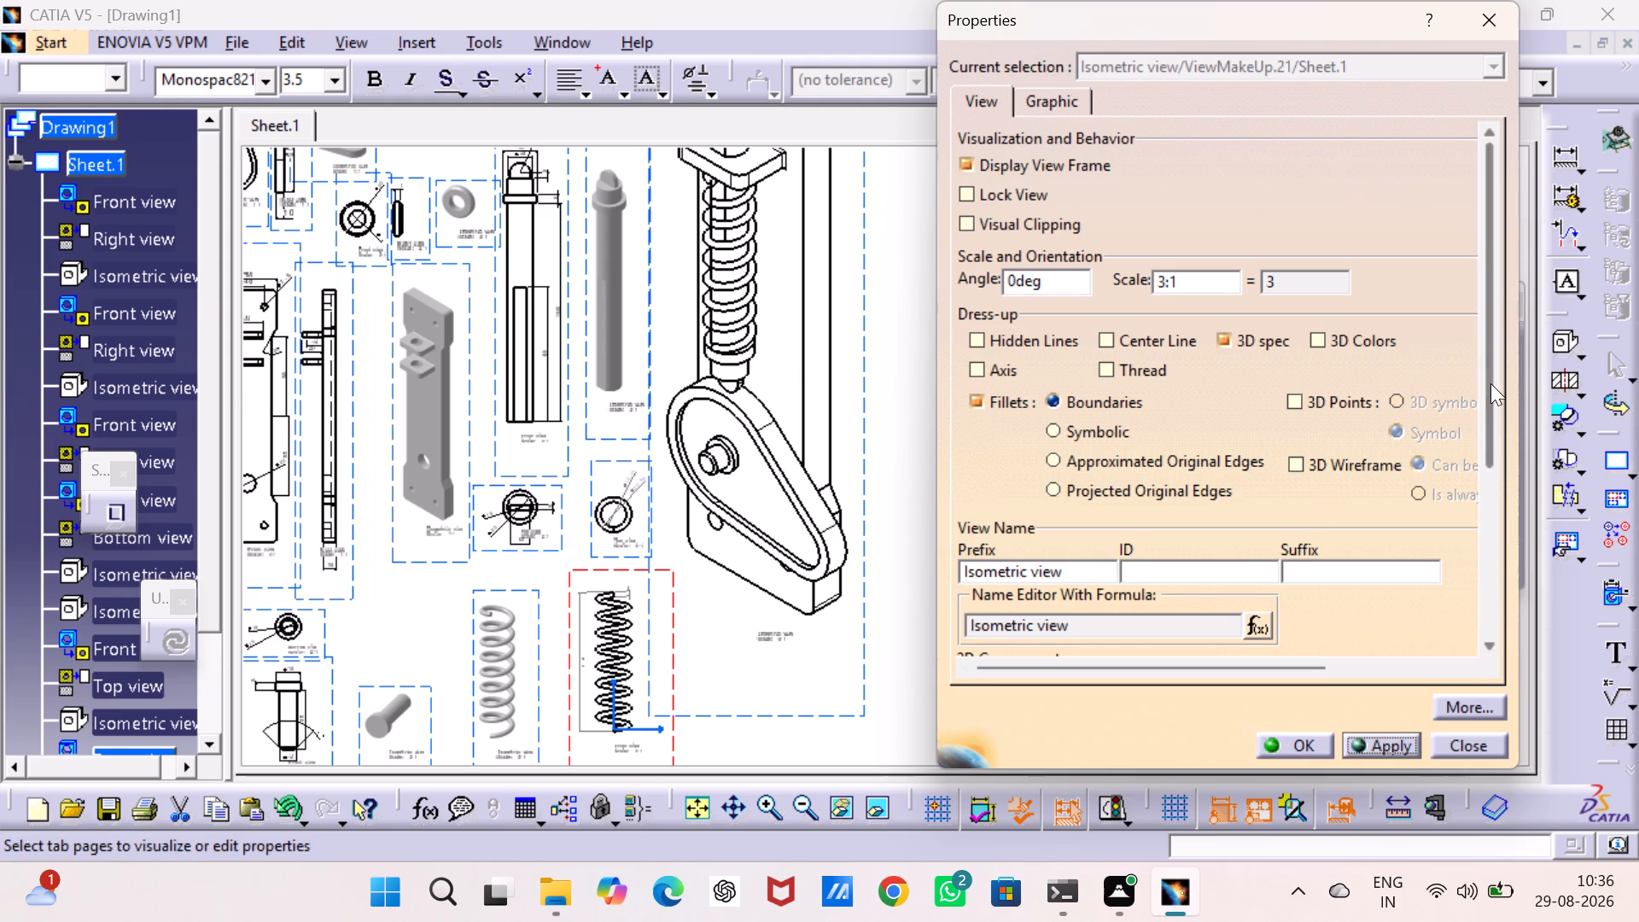
Set the assembly's isometric view to Raster generation mode with the Shading option.
drag(1490, 383, 1502, 571)
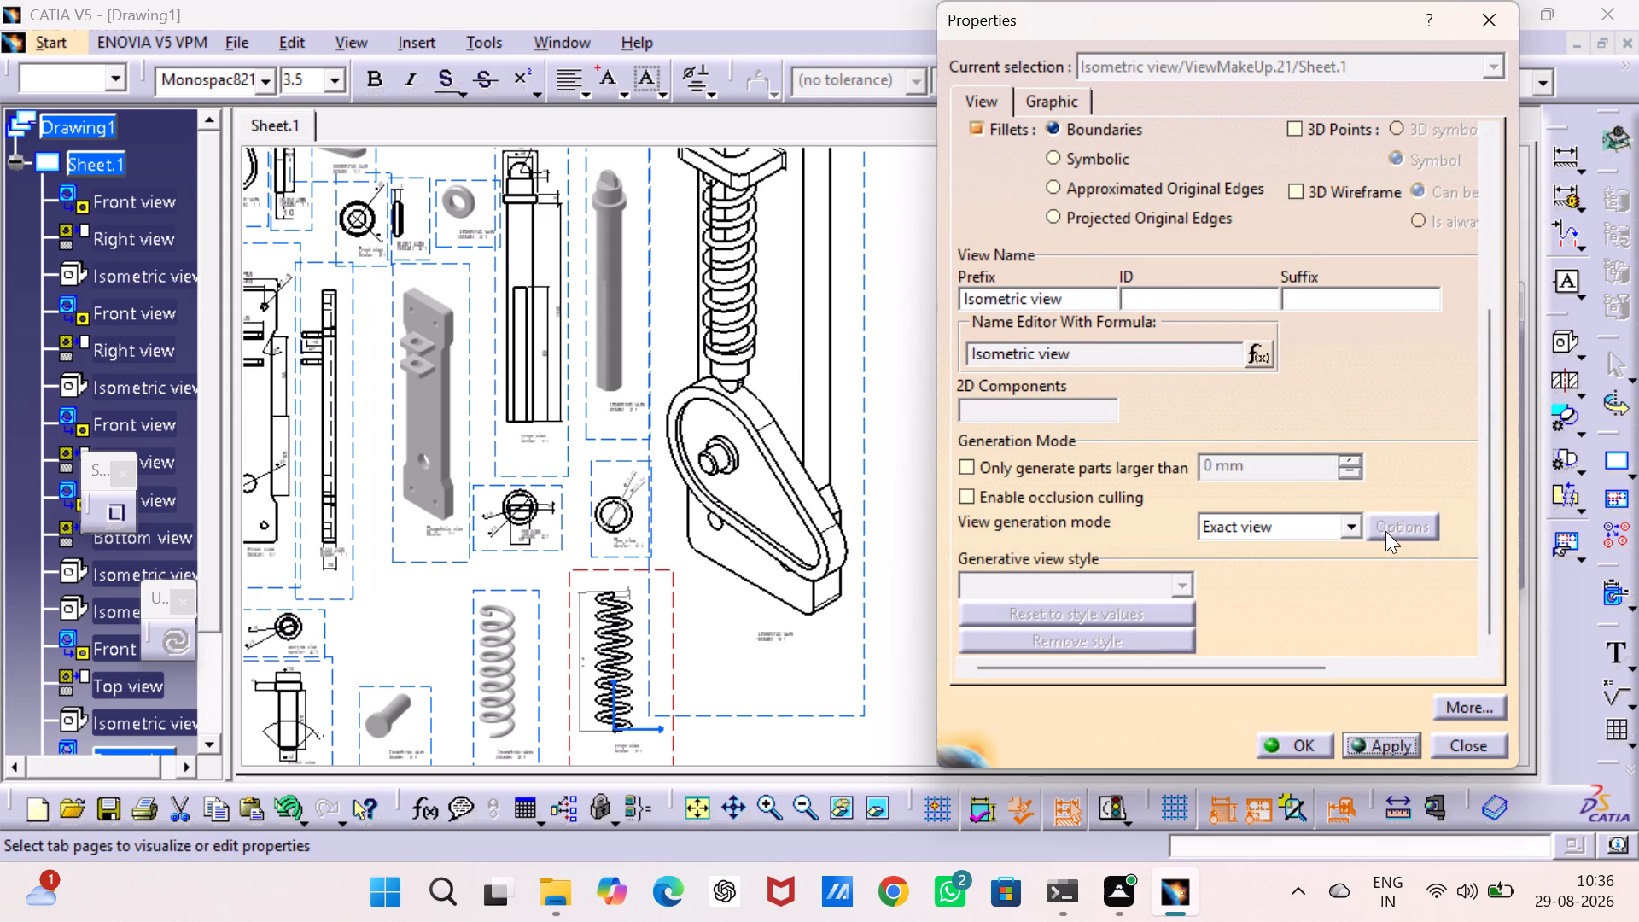
click(1350, 531)
click(1300, 606)
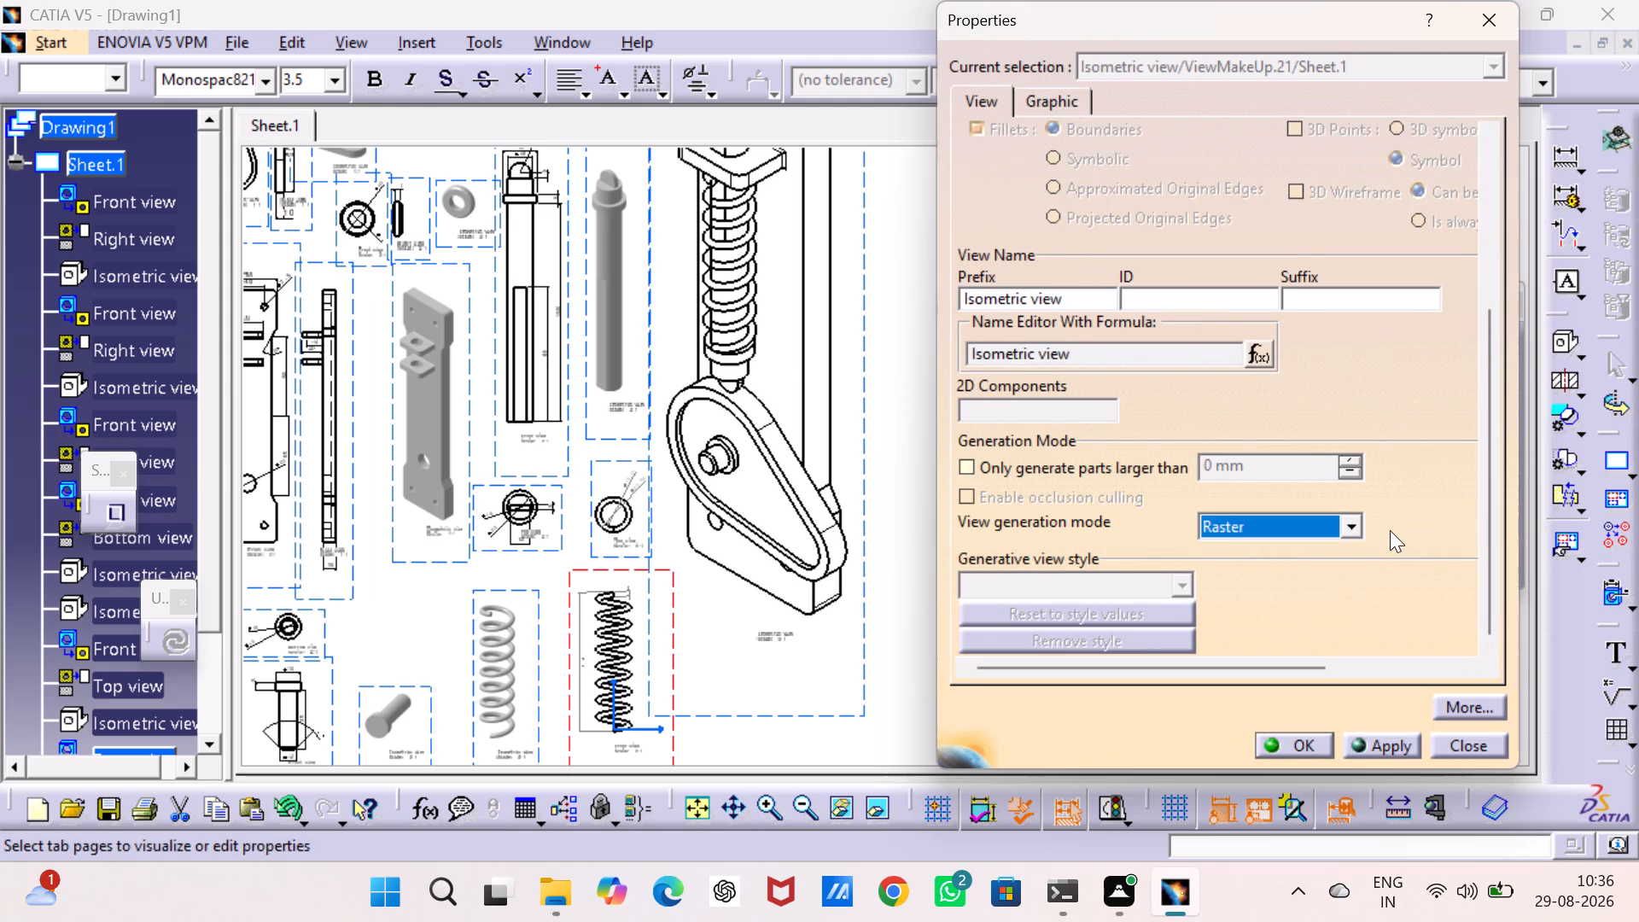
click(1390, 530)
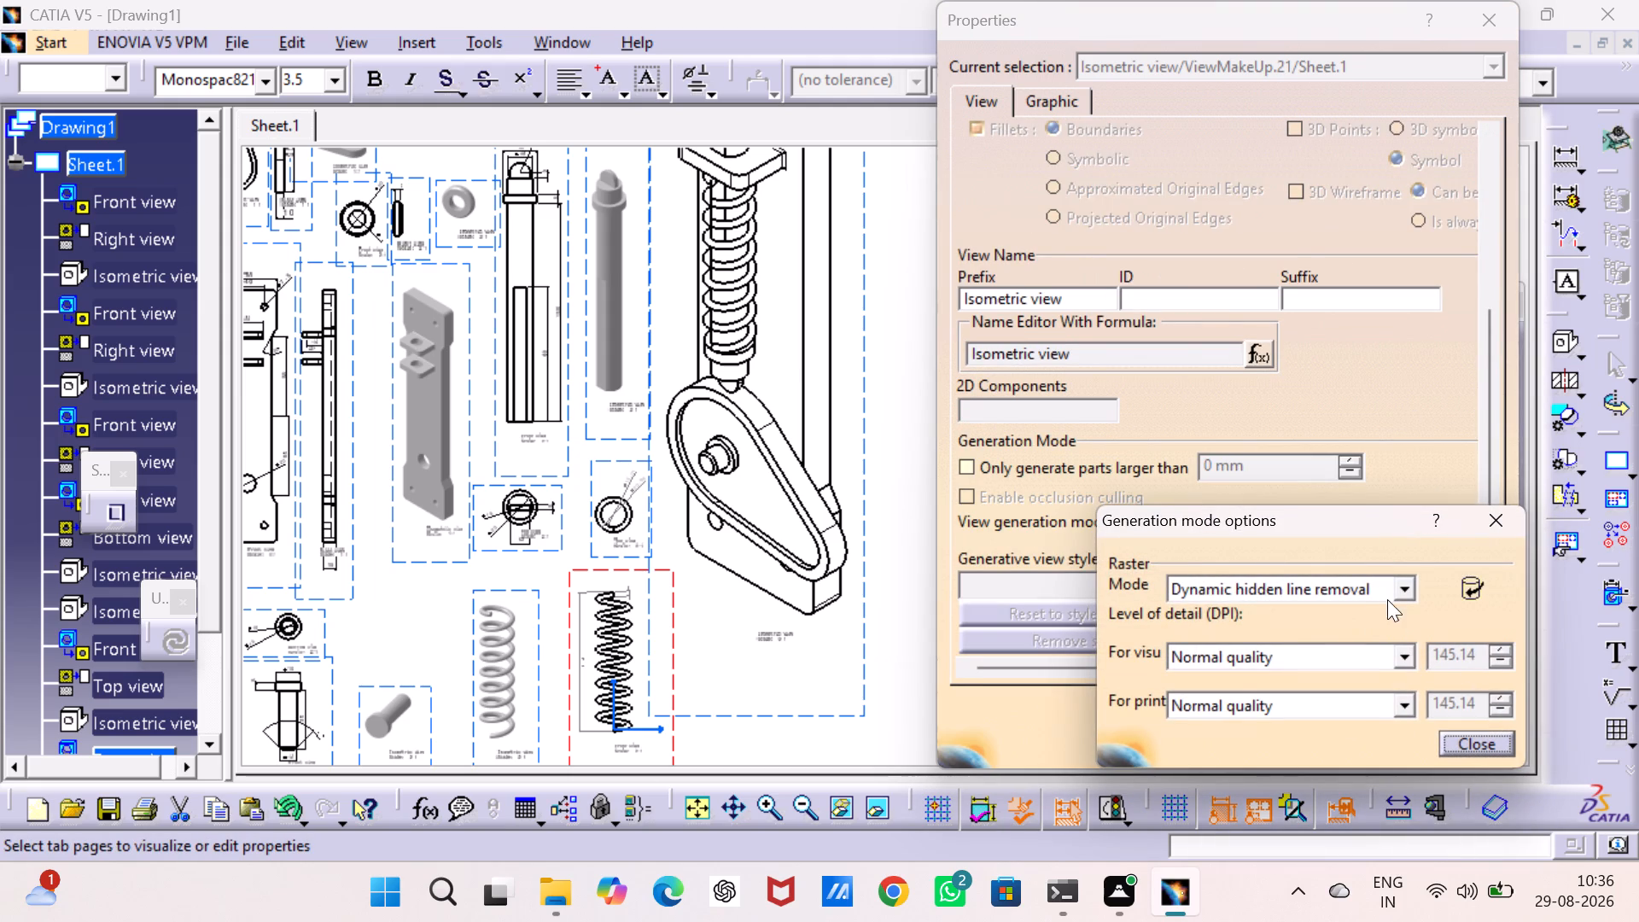
click(1403, 583)
click(1327, 636)
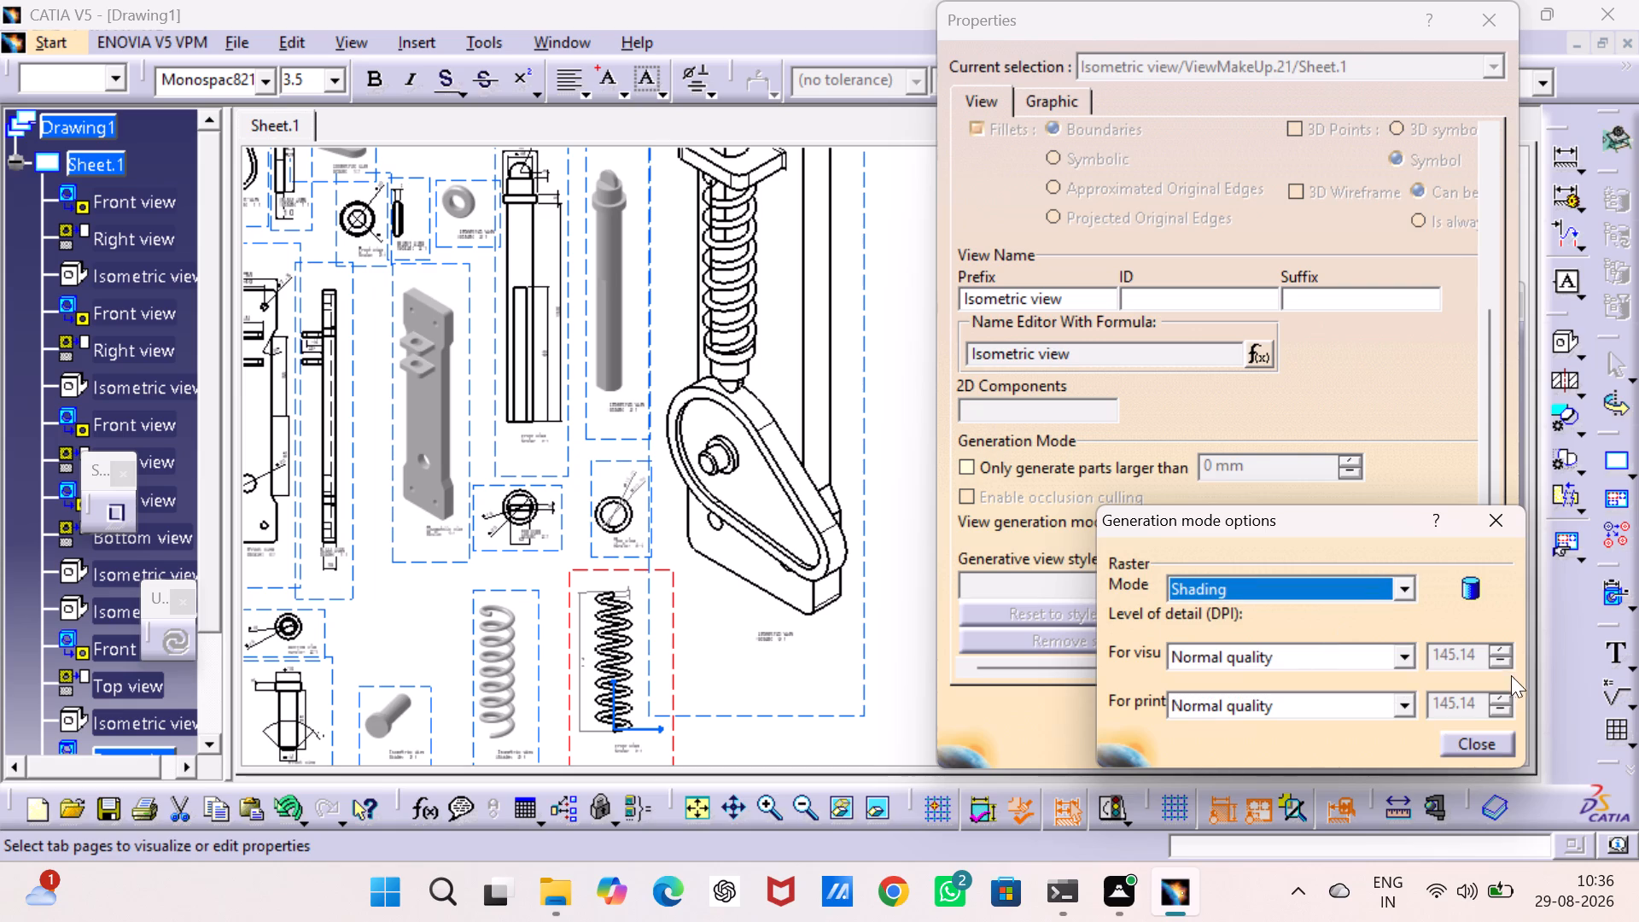
click(1476, 744)
click(1299, 744)
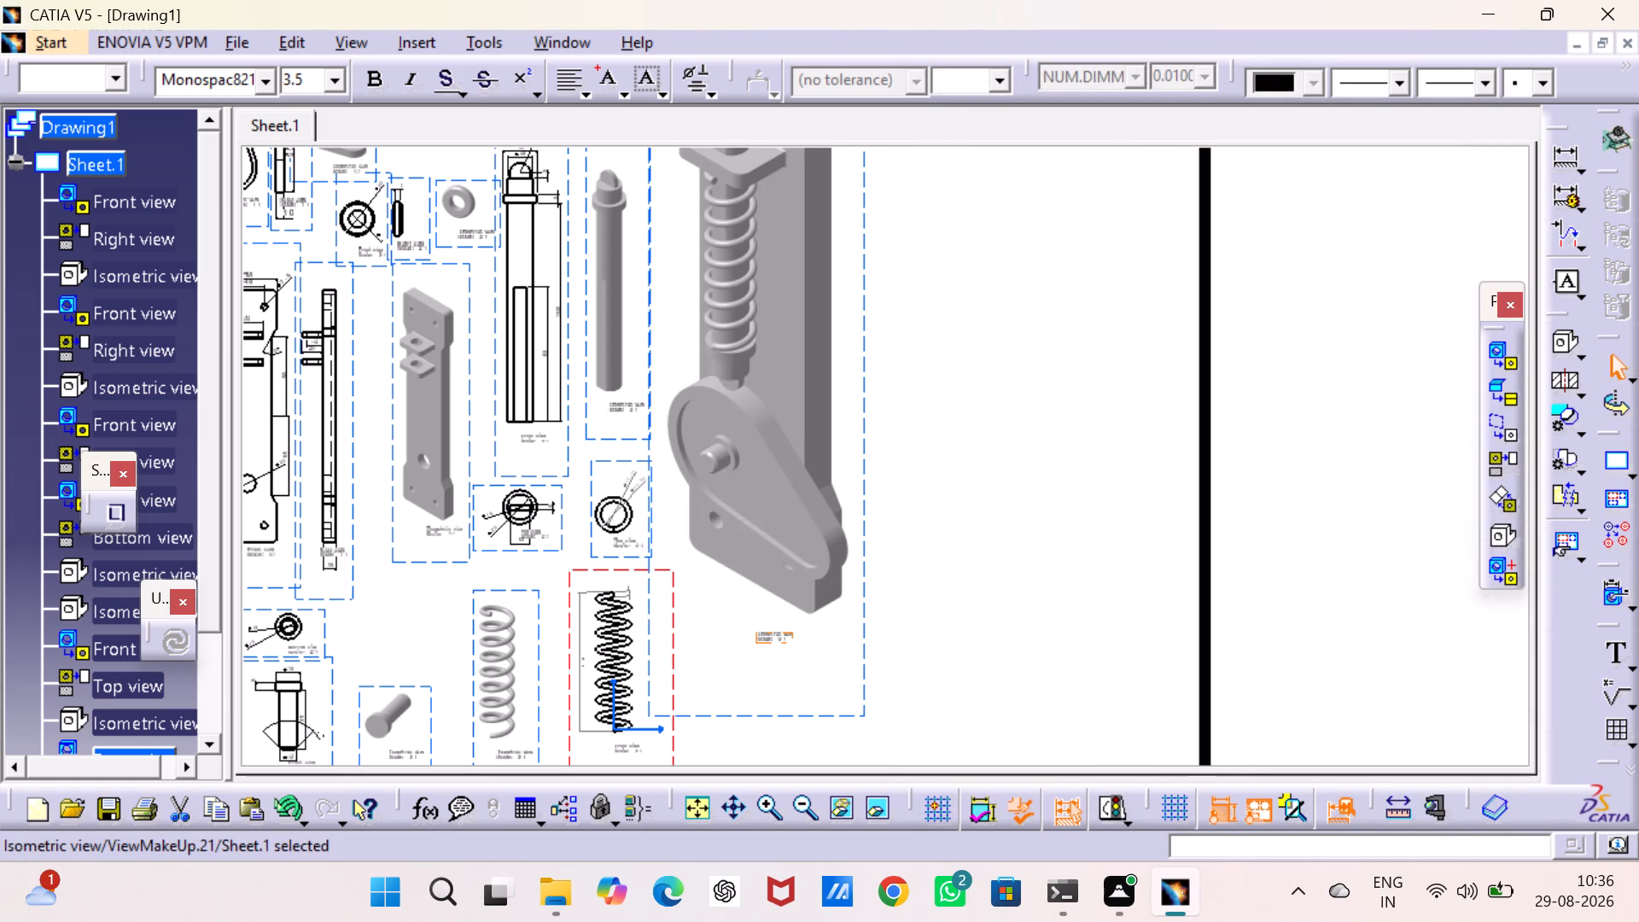
Move the assembly's isometric view down and clear of the follower and spring views.
middle_drag(987, 476, 807, 348)
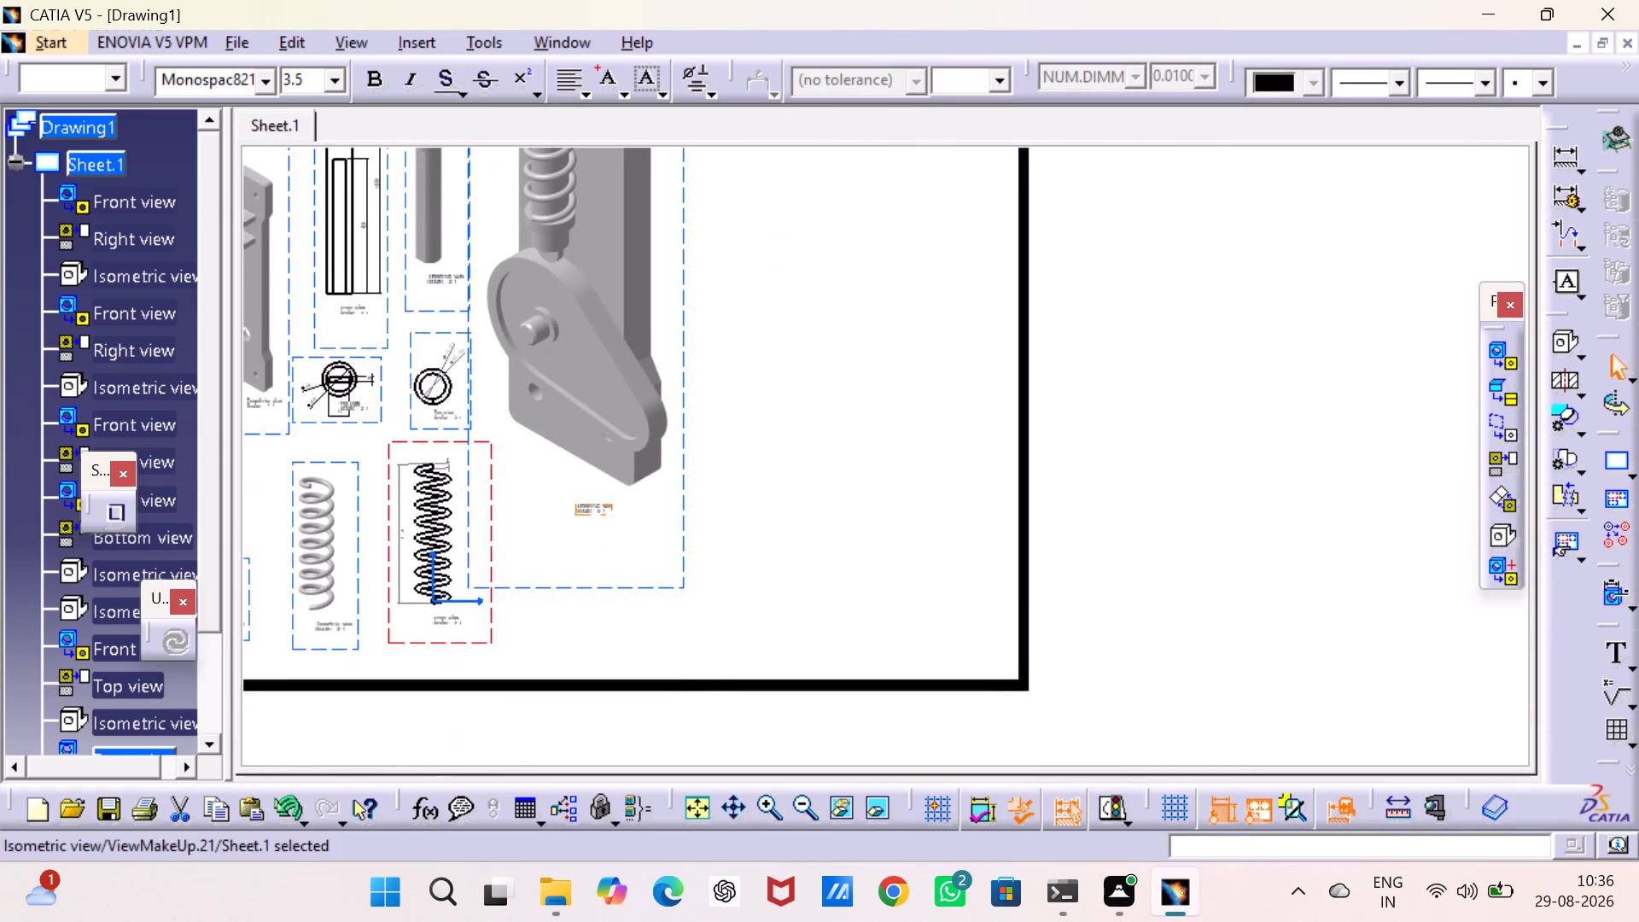
drag(688, 399, 720, 486)
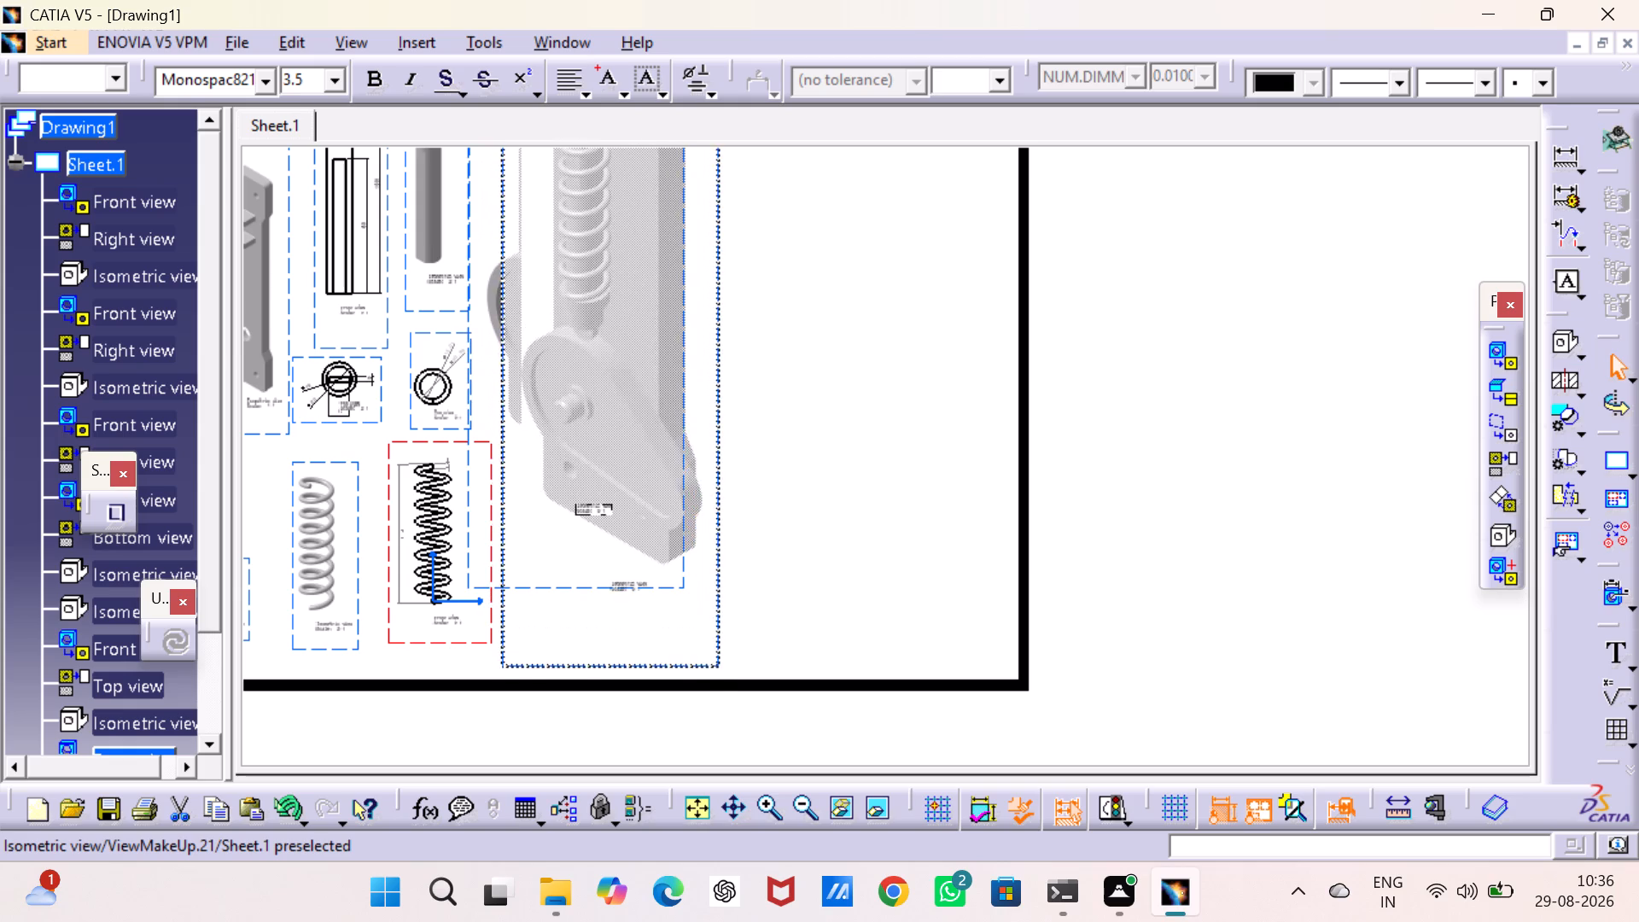
drag(720, 486, 708, 543)
middle_drag(793, 441, 802, 674)
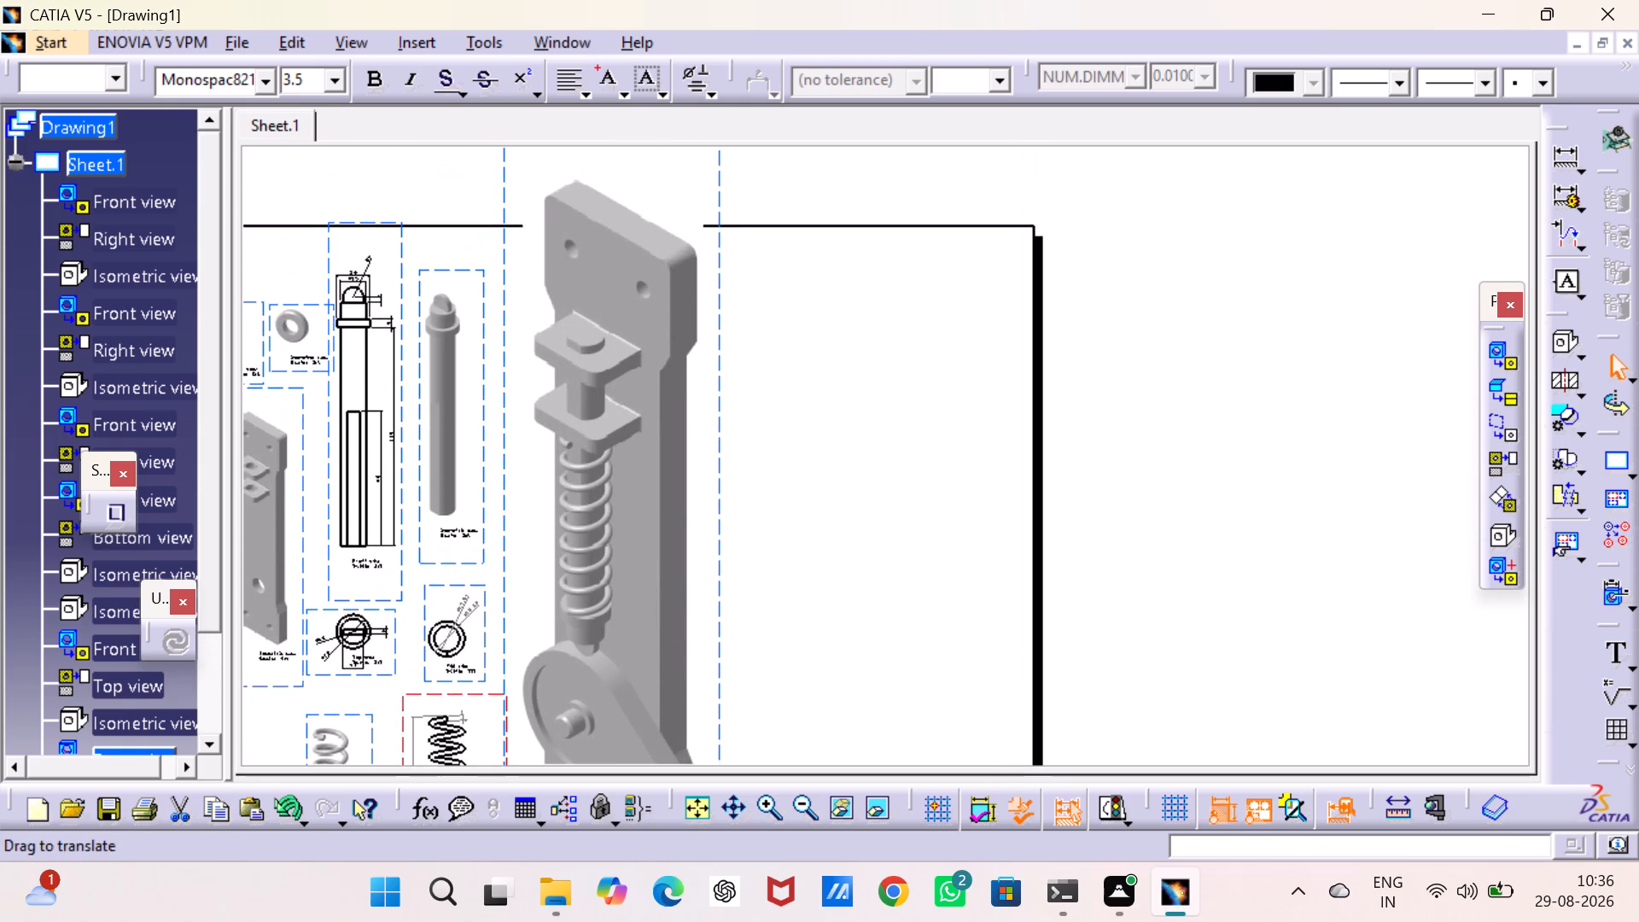
middle_drag(802, 674, 734, 325)
drag(645, 357, 656, 394)
Set the scale of the assembly's isometric view to 2:1.
middle_drag(775, 360, 808, 603)
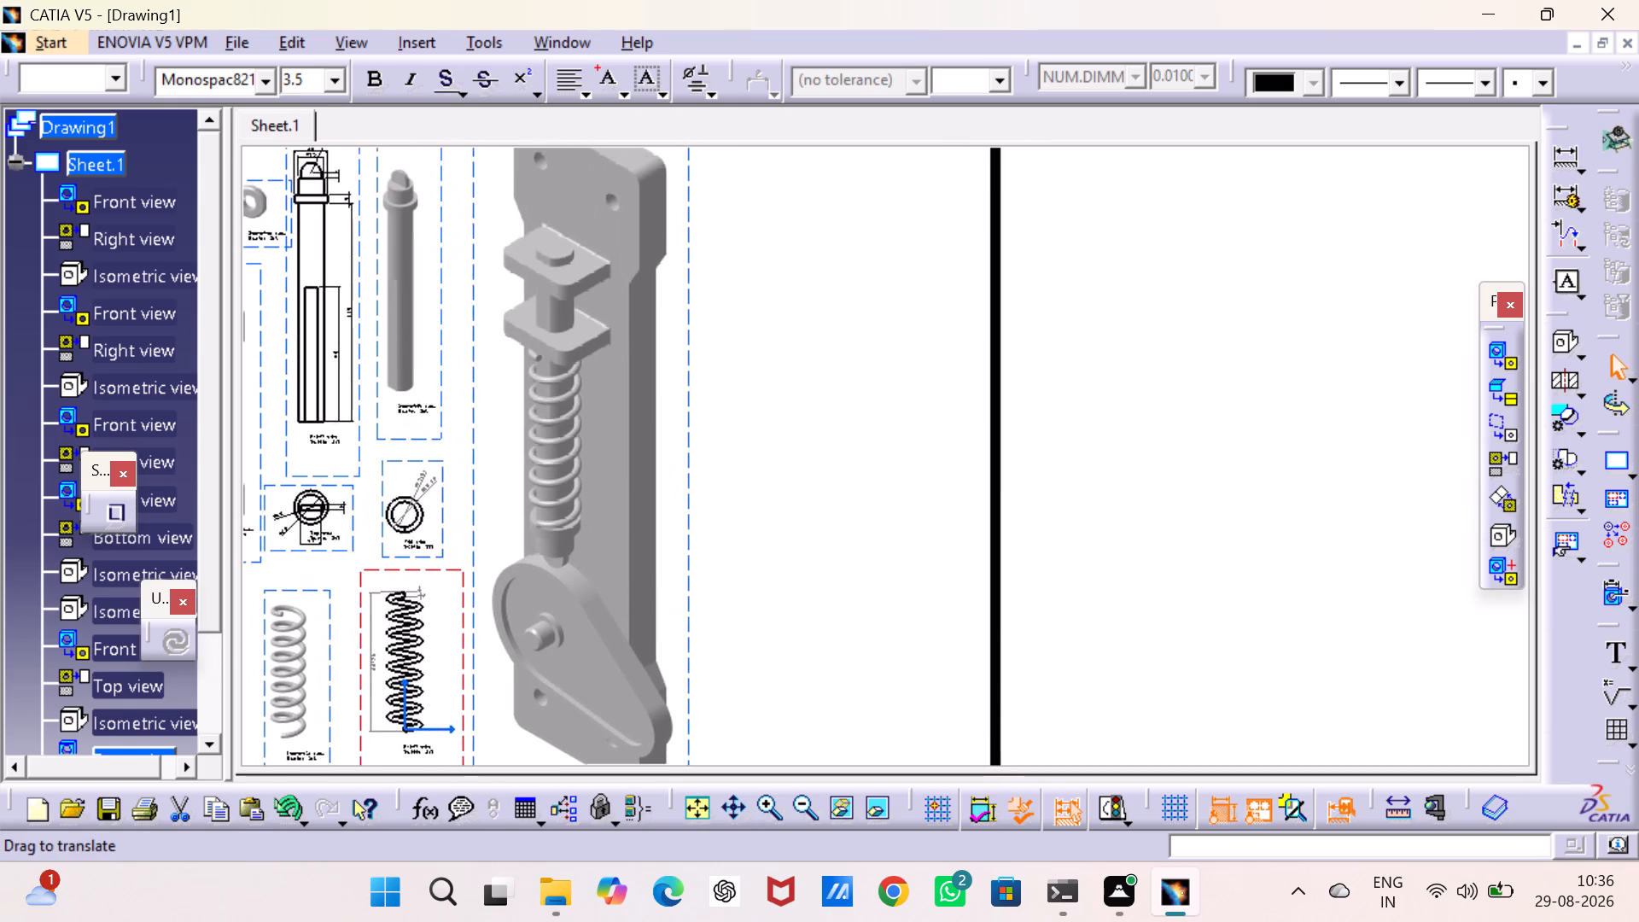
middle_drag(808, 603, 799, 560)
right_click(681, 430)
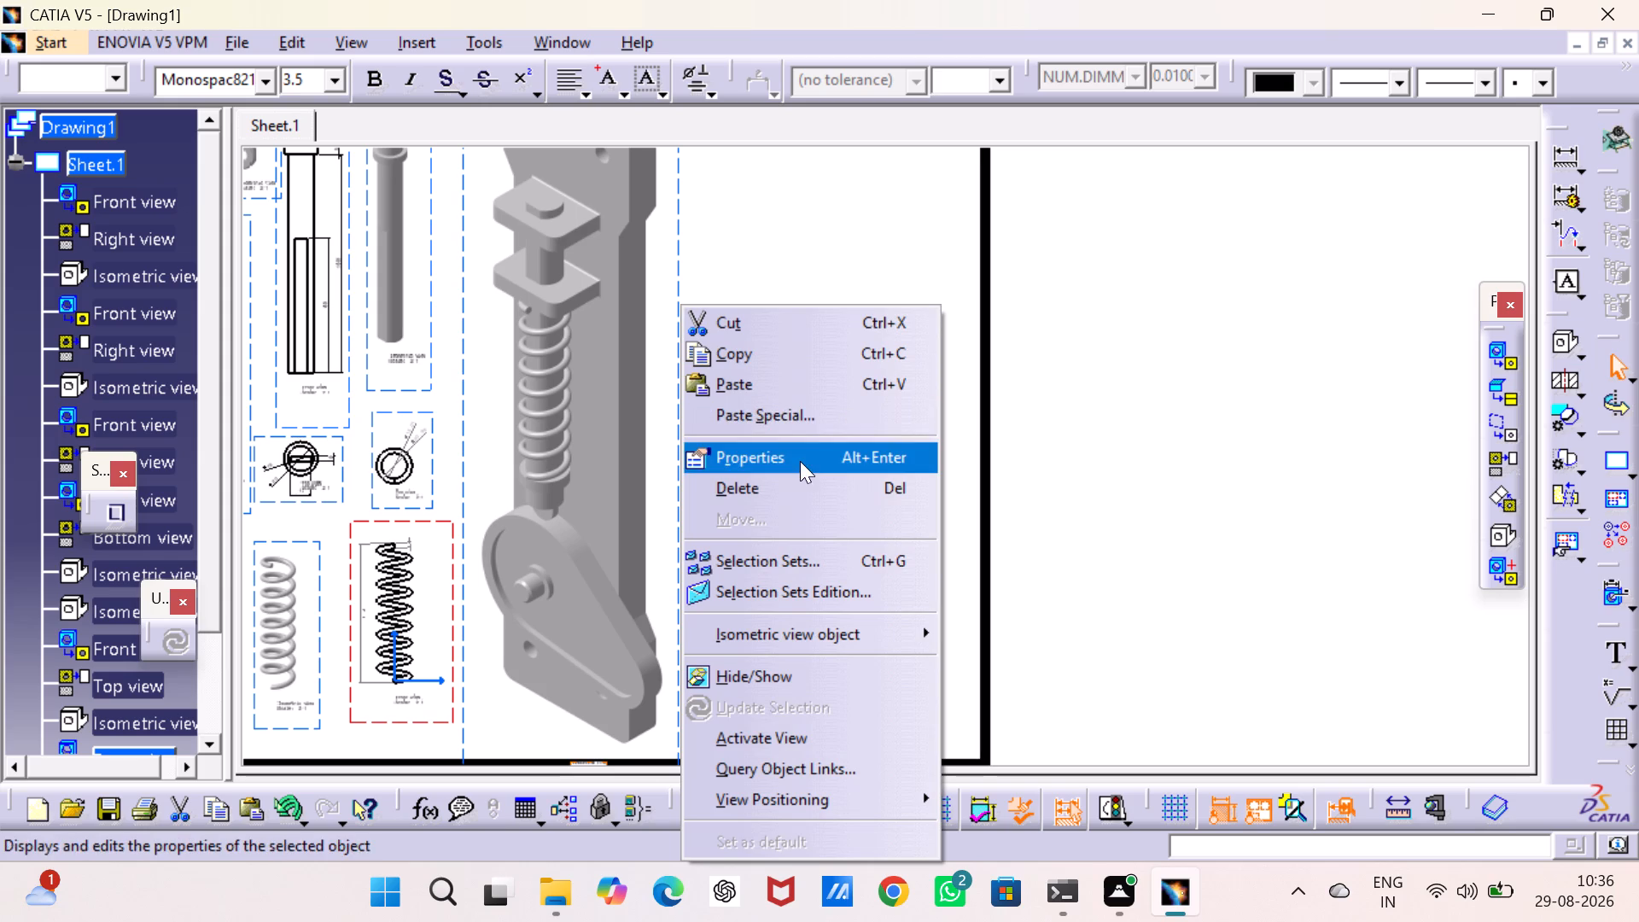
click(796, 461)
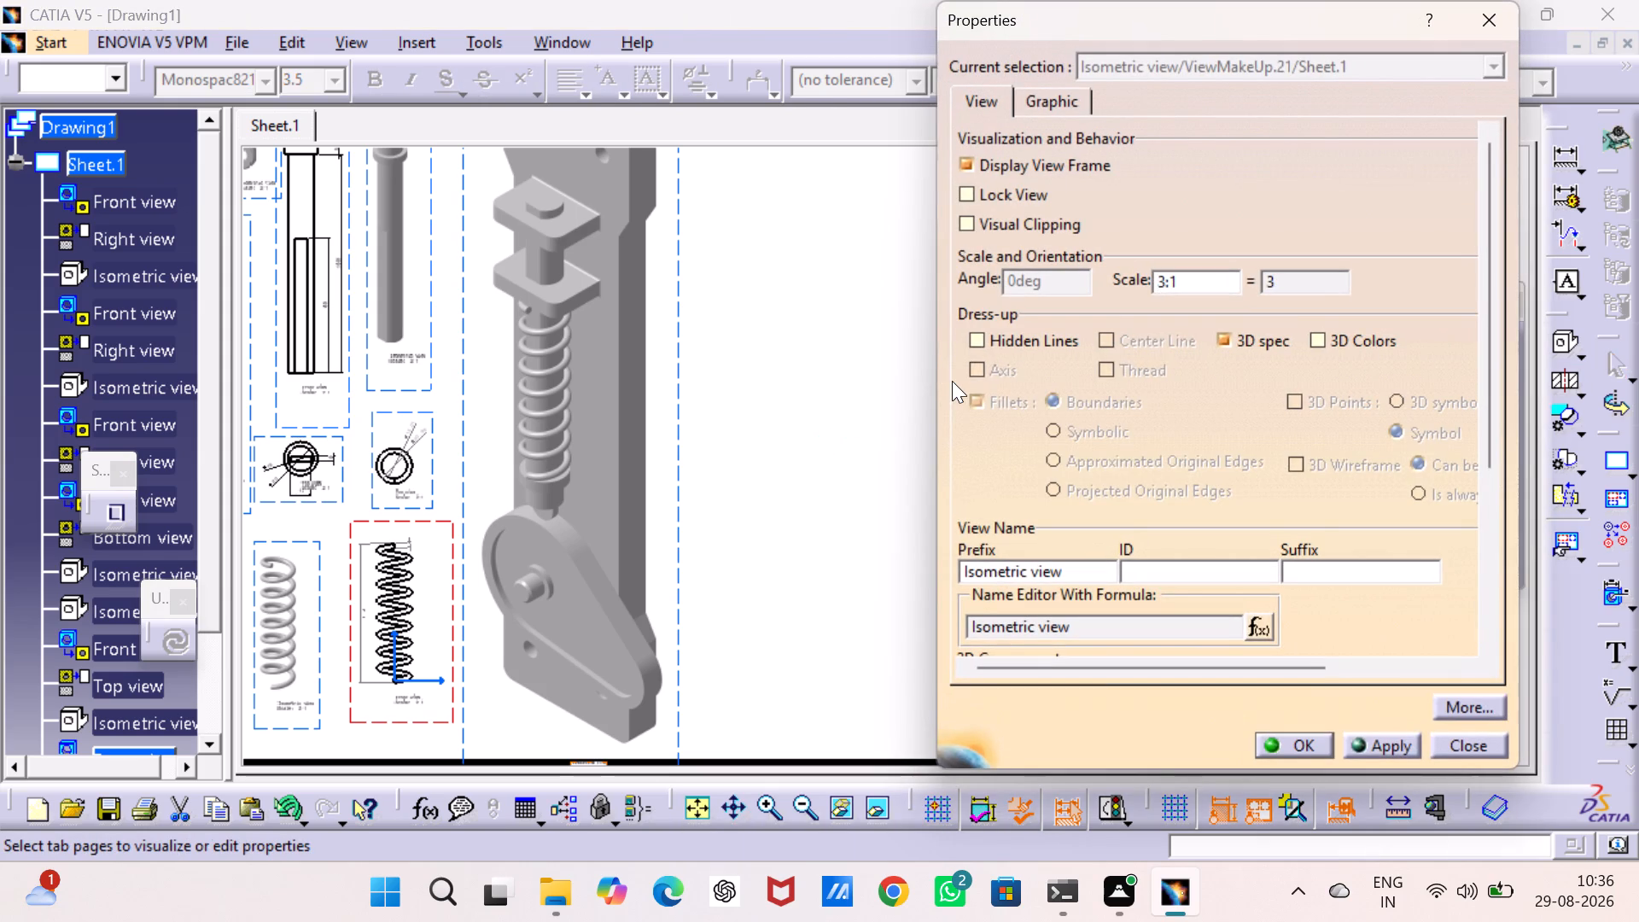
key(Right)
key(BackSpace)
key(2)
key(Return)
click(930, 380)
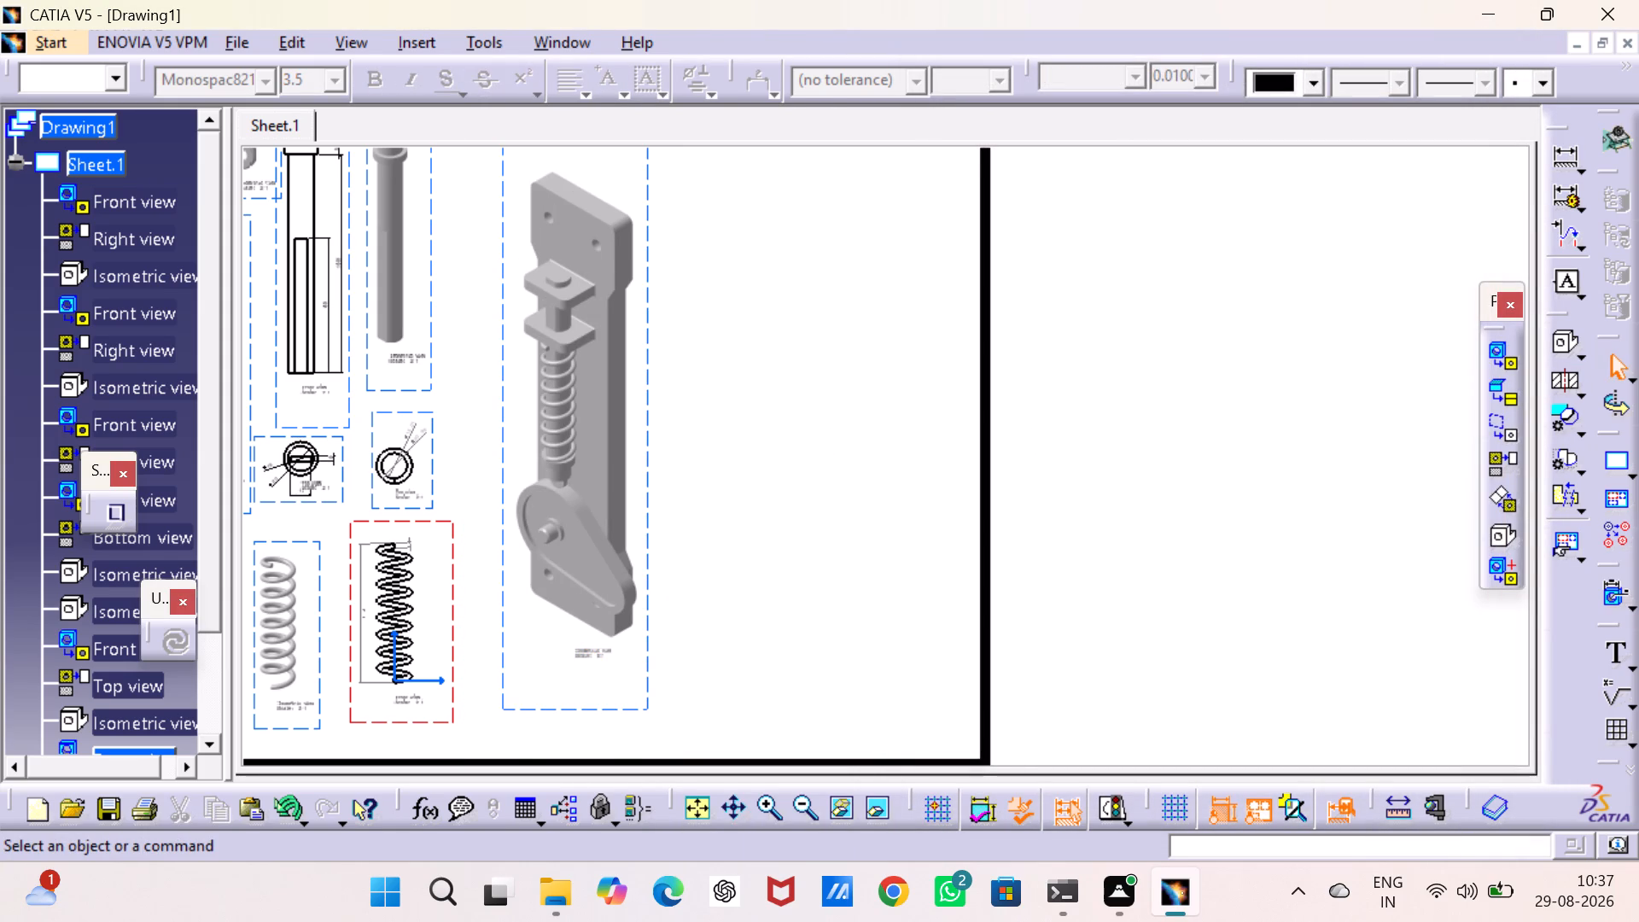
Move the assembly's isometric view closer beside the follower's isometric view and the spring's front view.
click(706, 803)
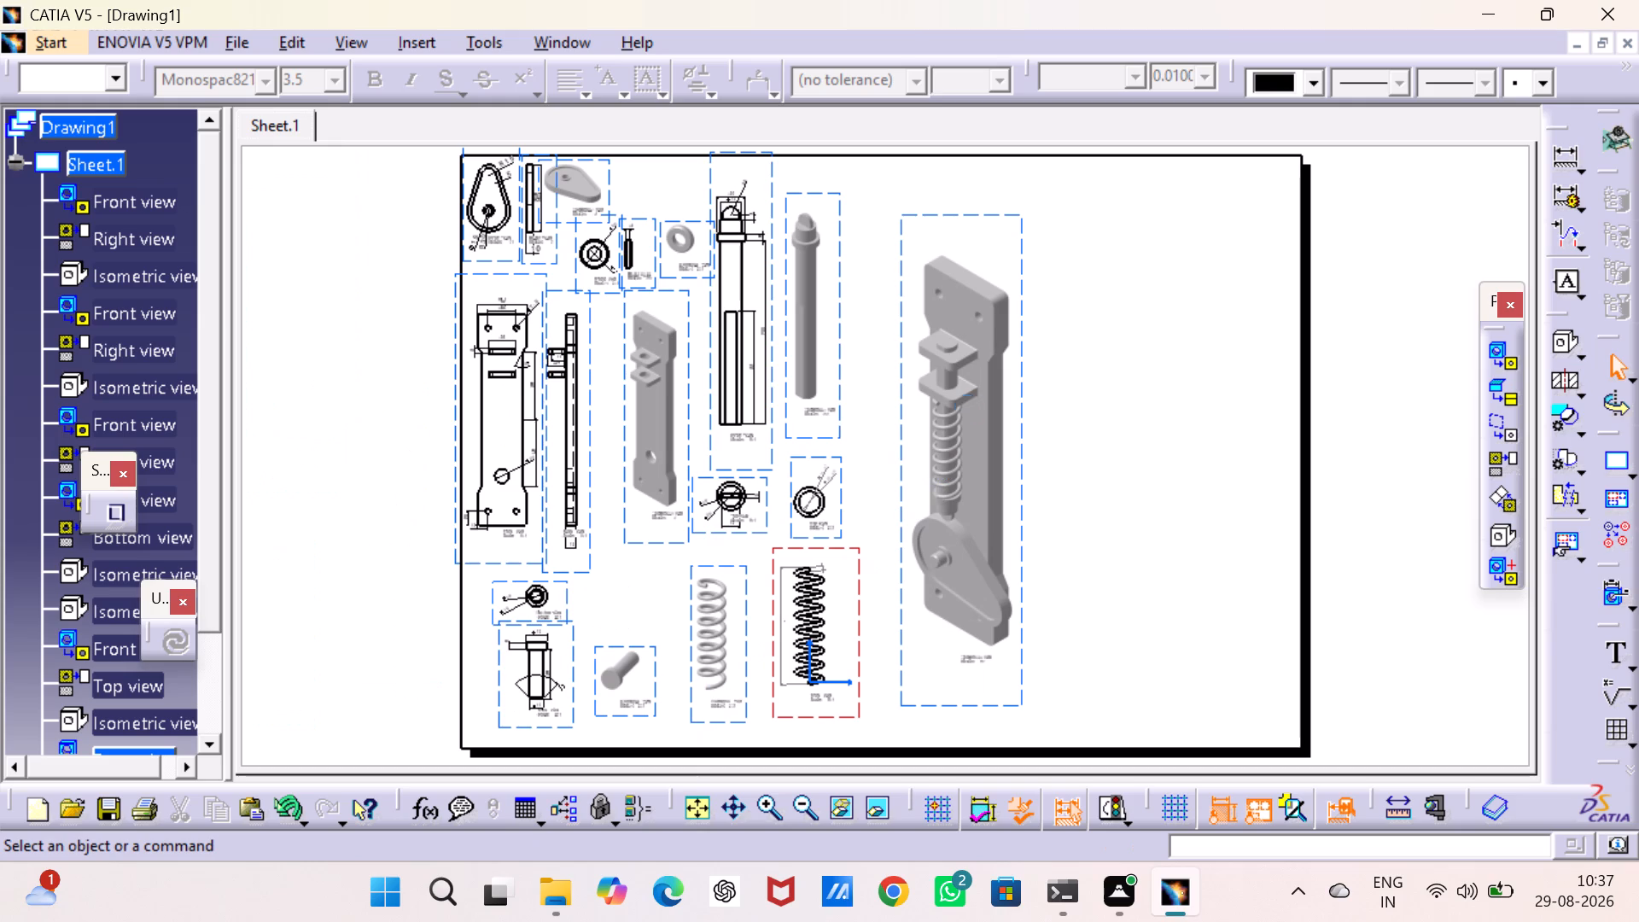
drag(1024, 283, 986, 268)
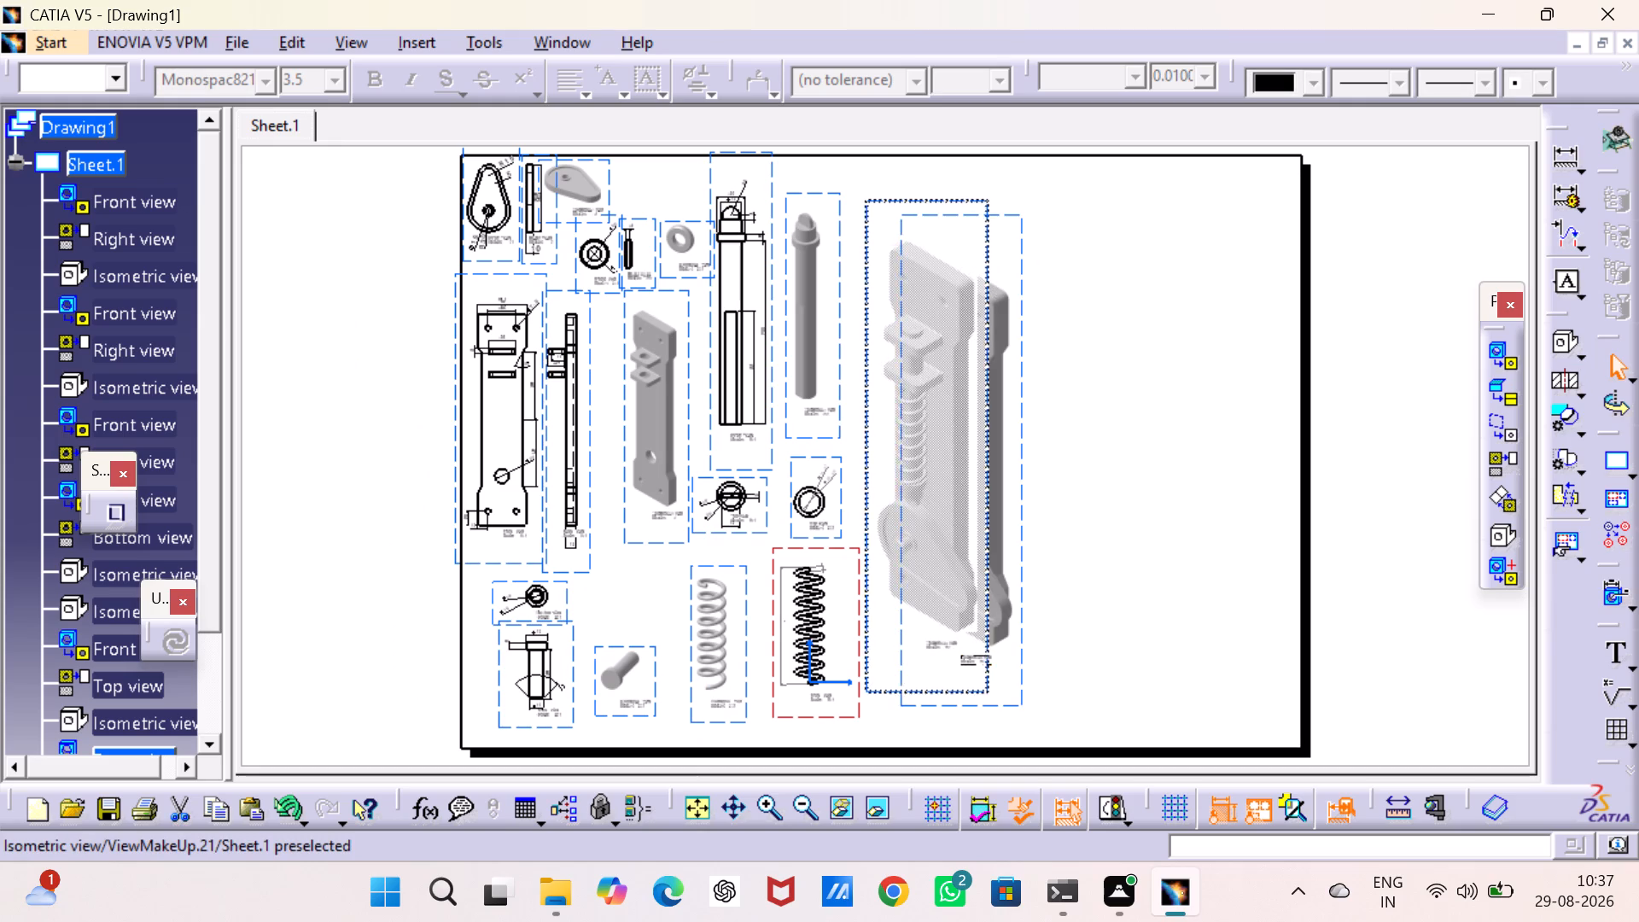
drag(986, 268, 983, 265)
click(1125, 323)
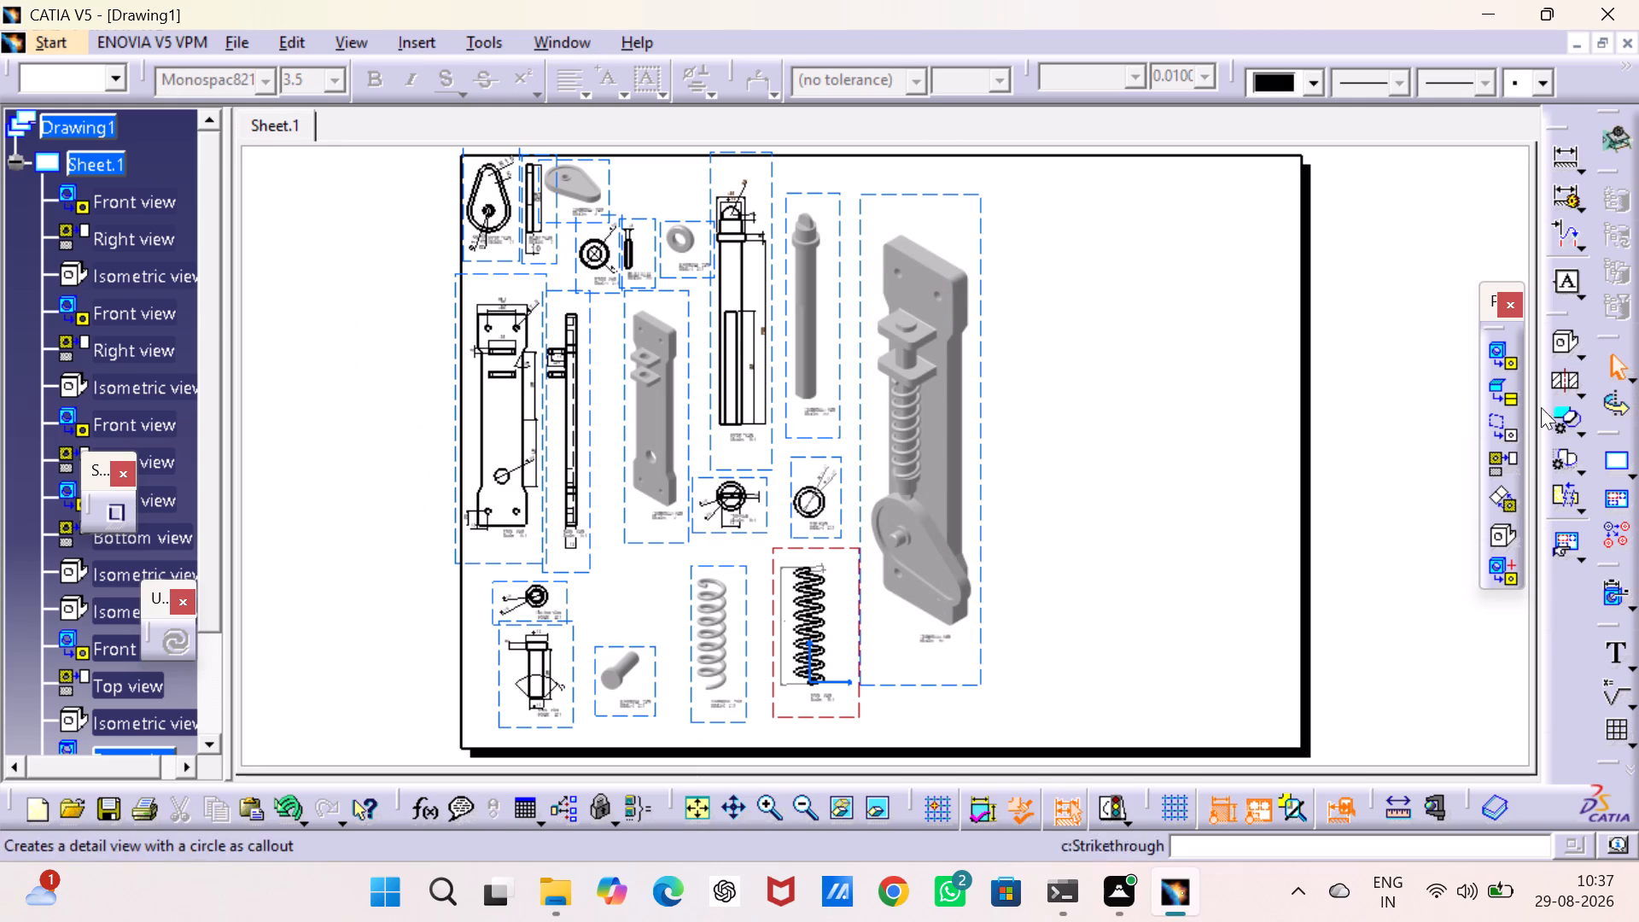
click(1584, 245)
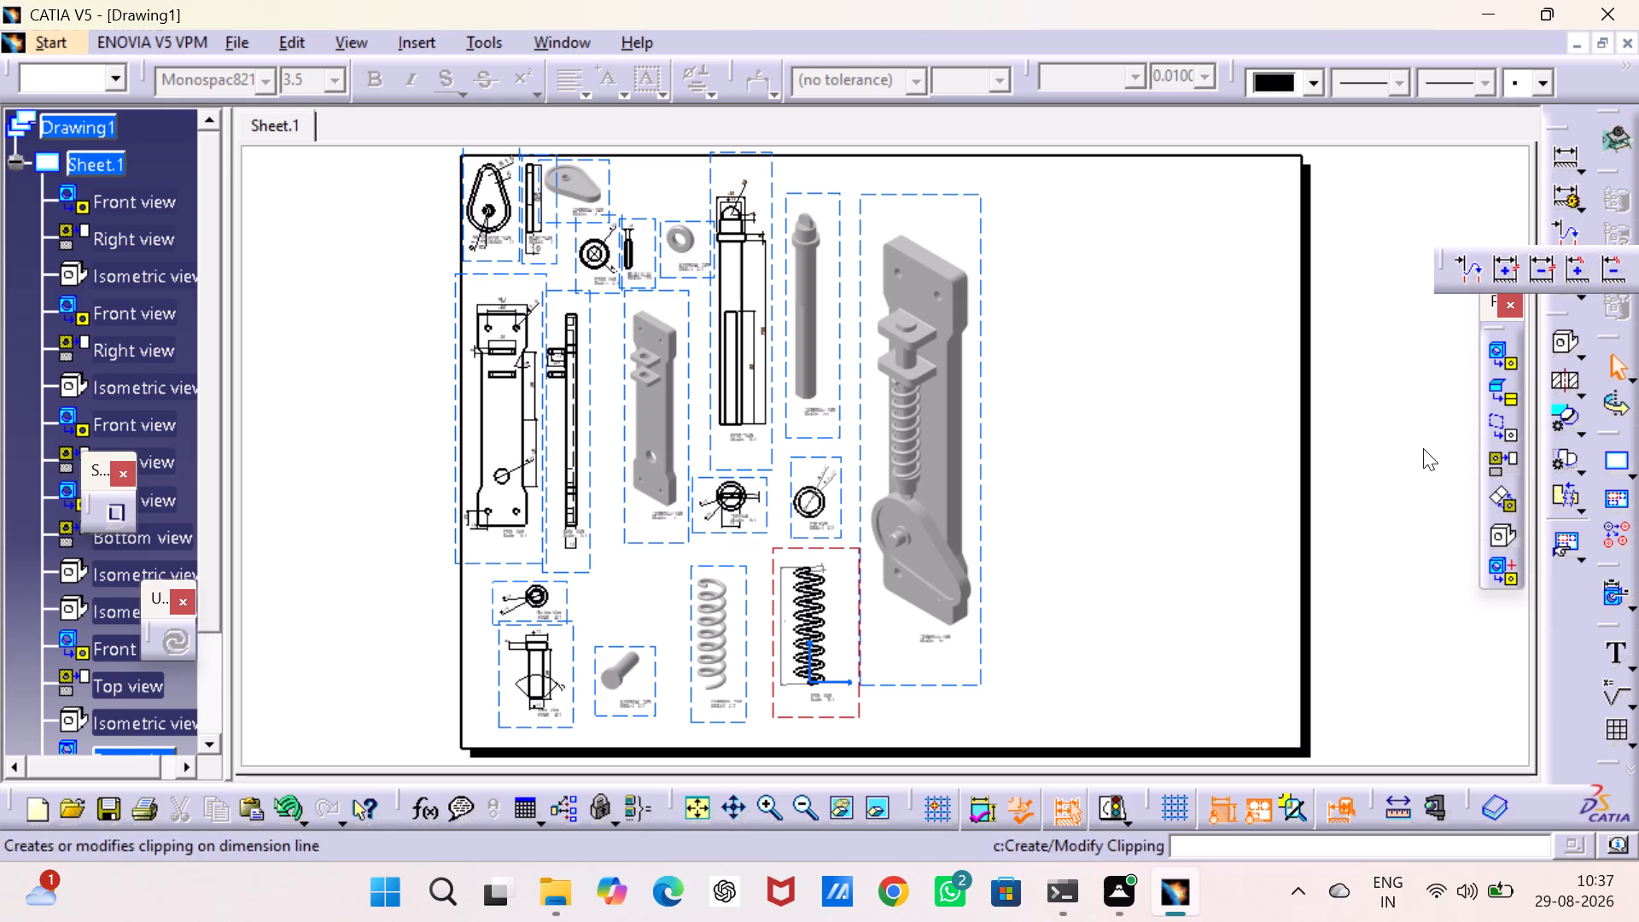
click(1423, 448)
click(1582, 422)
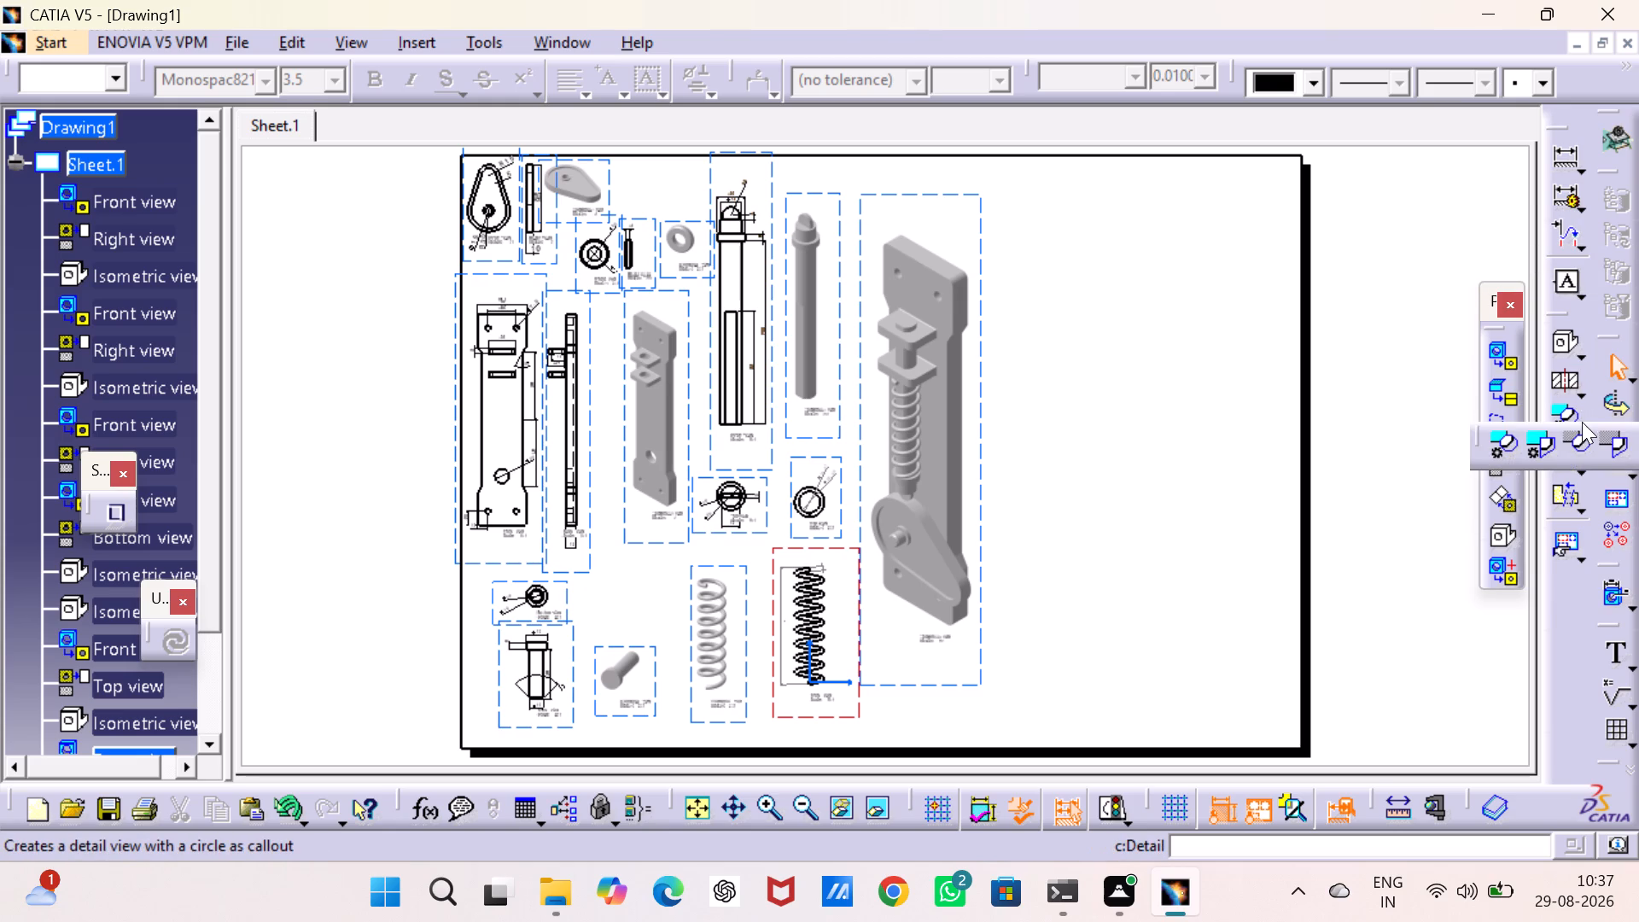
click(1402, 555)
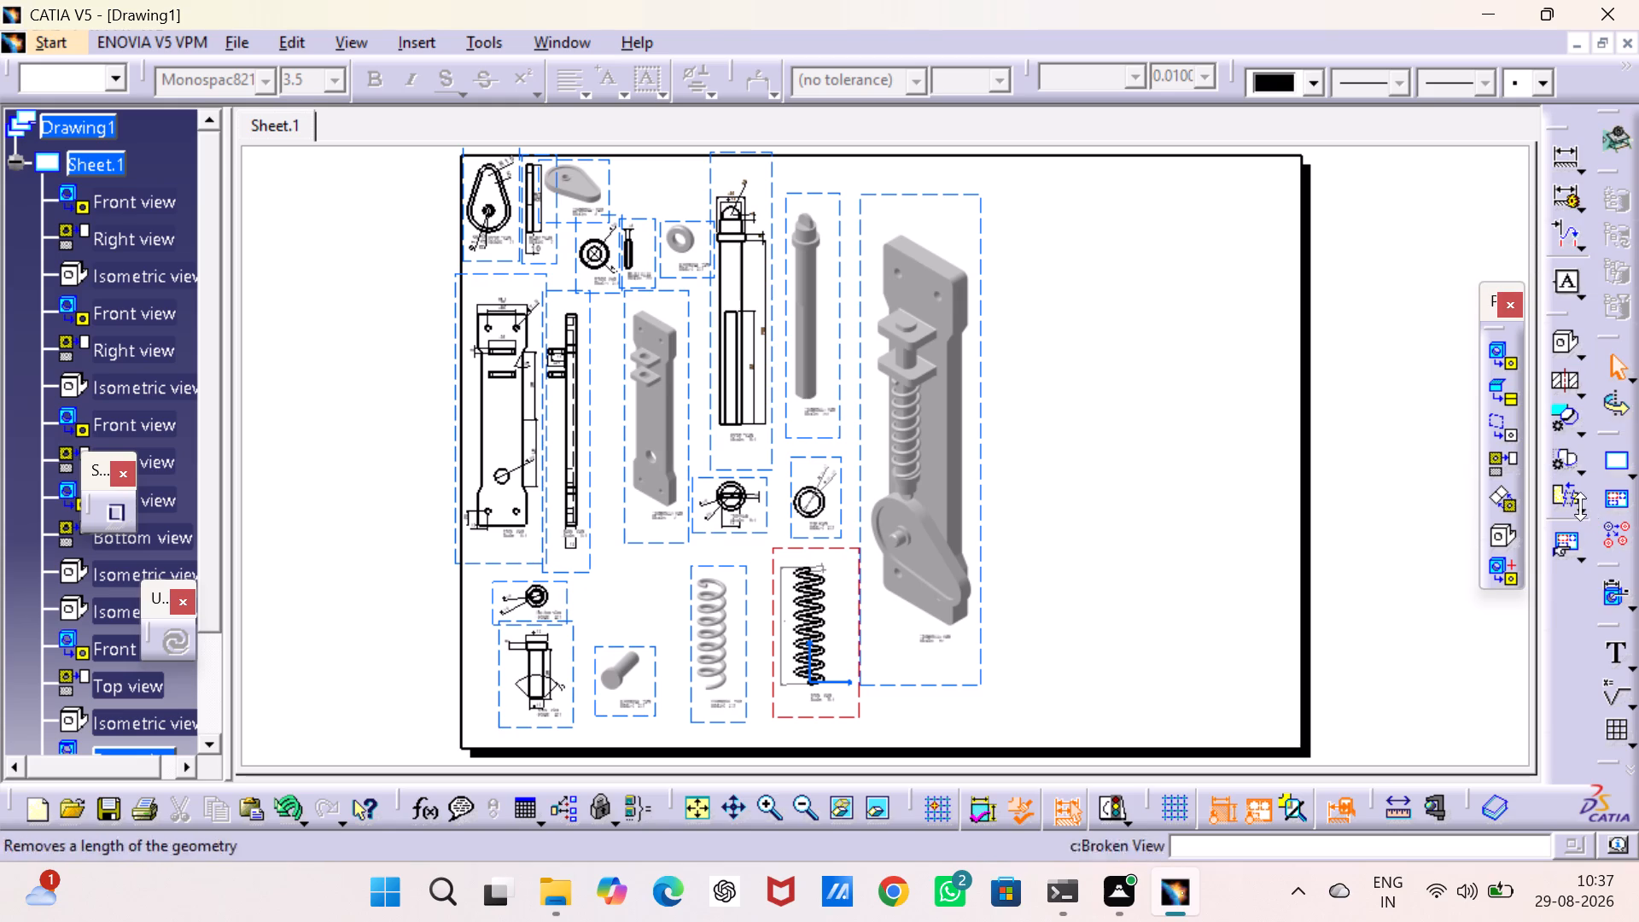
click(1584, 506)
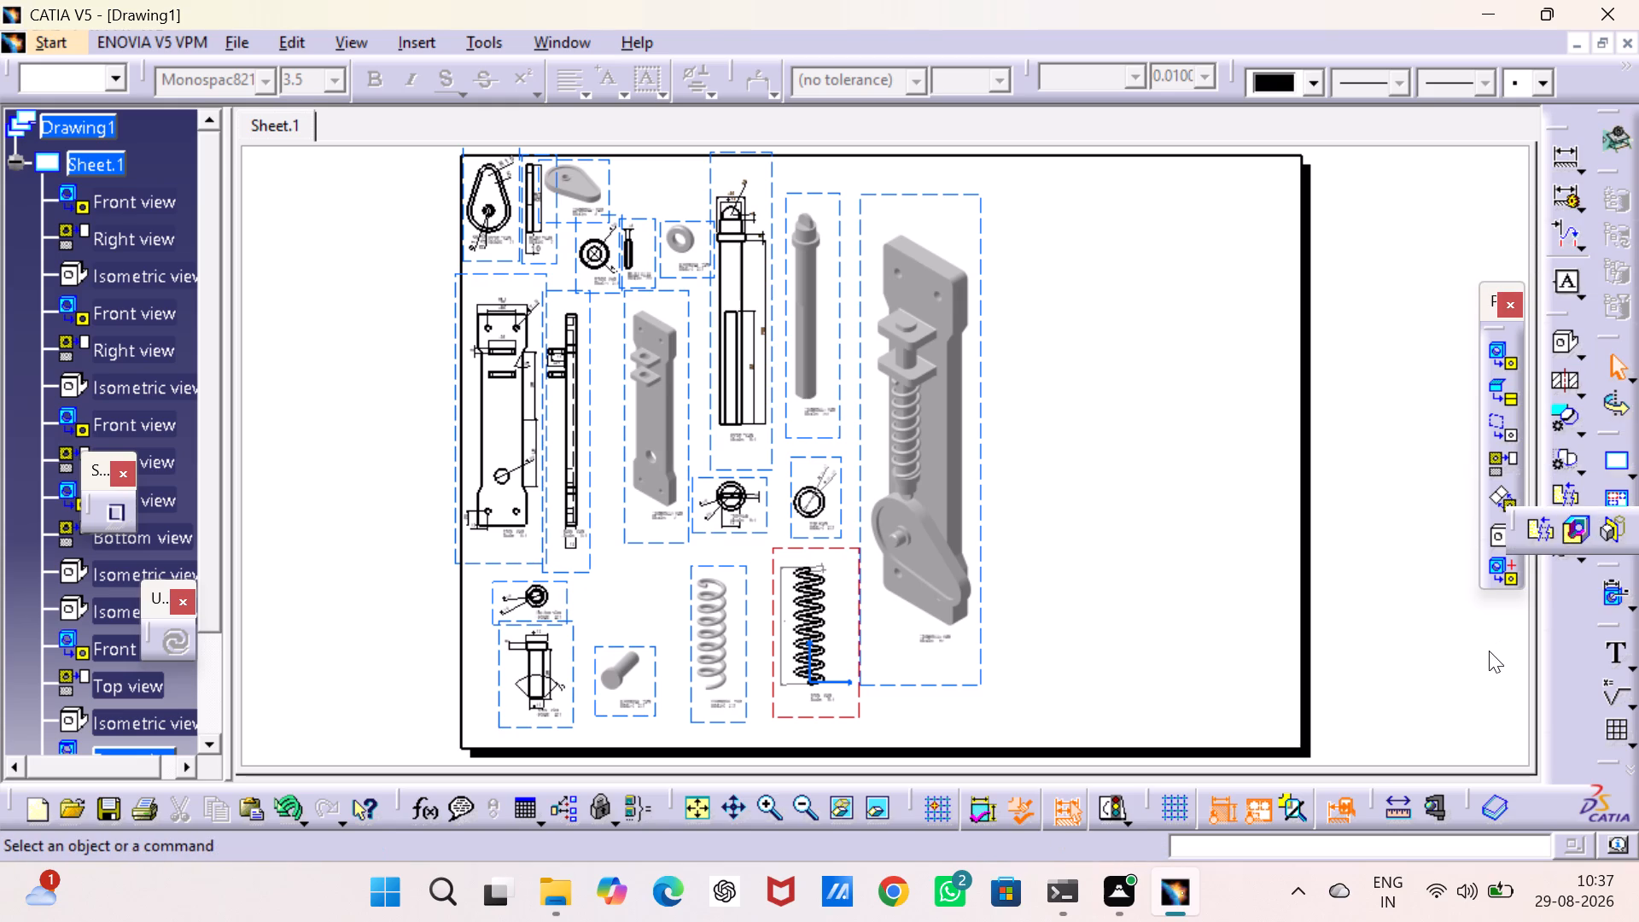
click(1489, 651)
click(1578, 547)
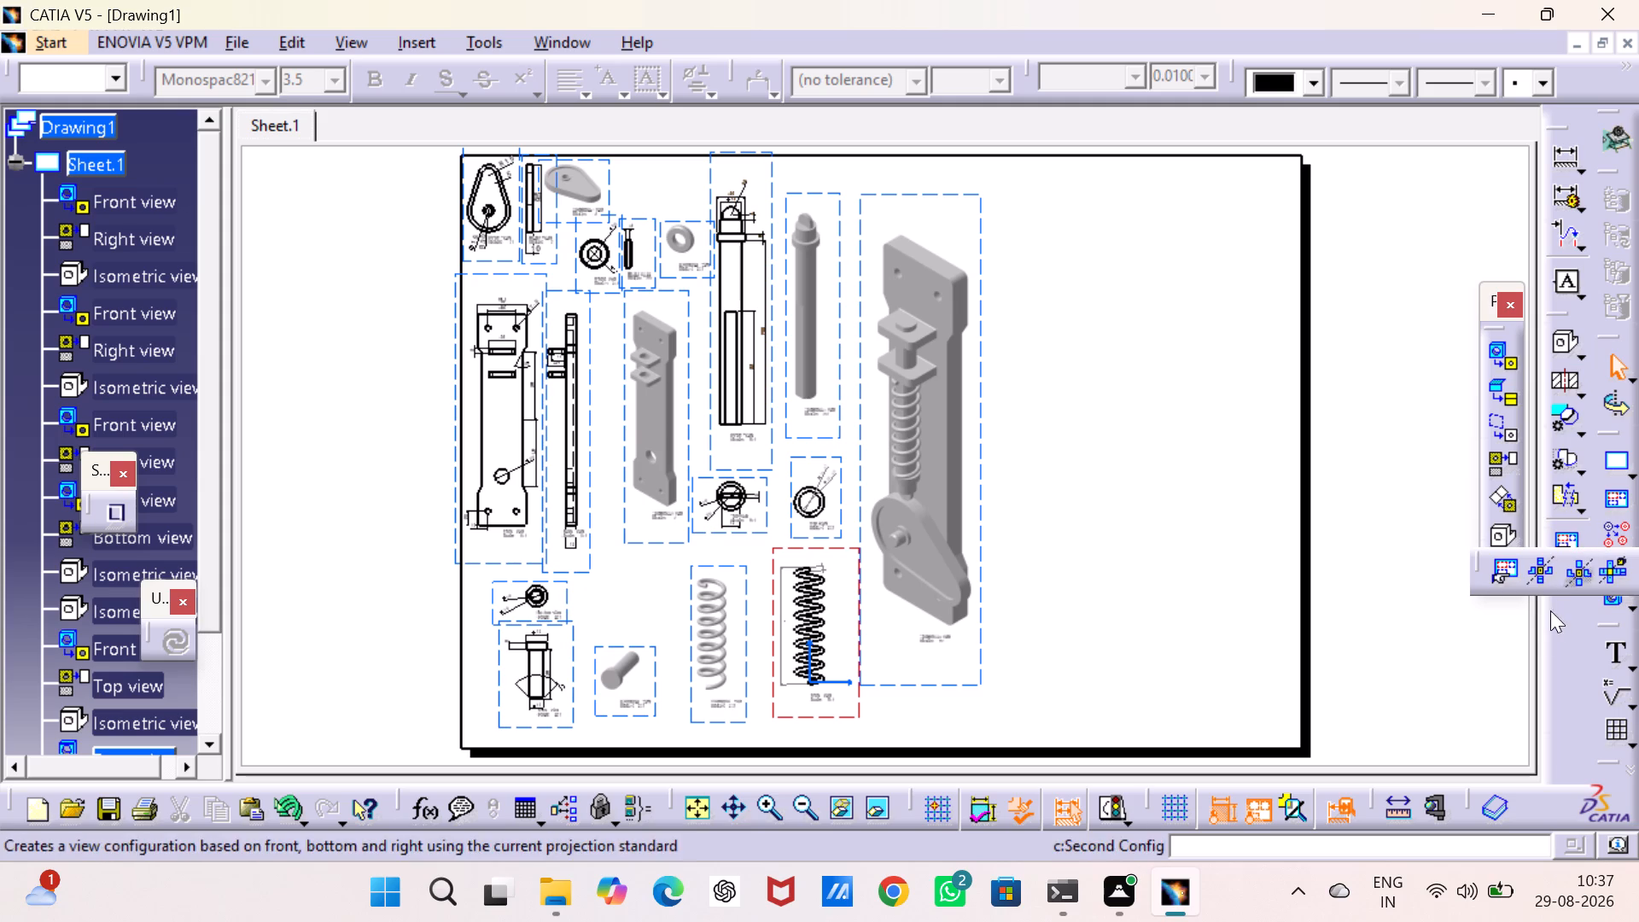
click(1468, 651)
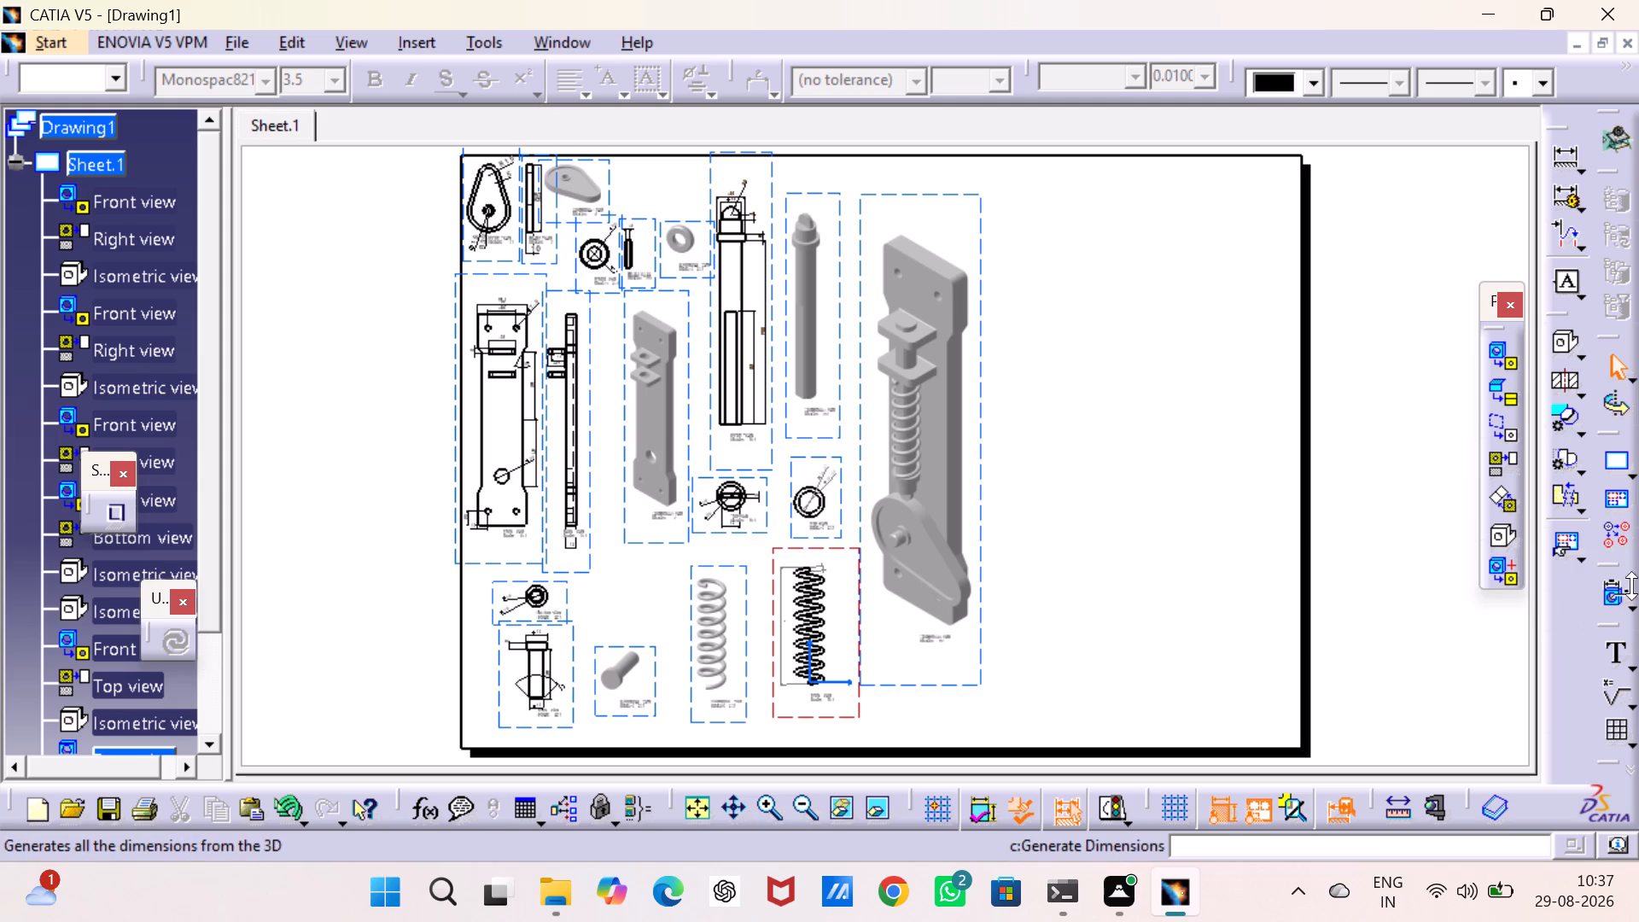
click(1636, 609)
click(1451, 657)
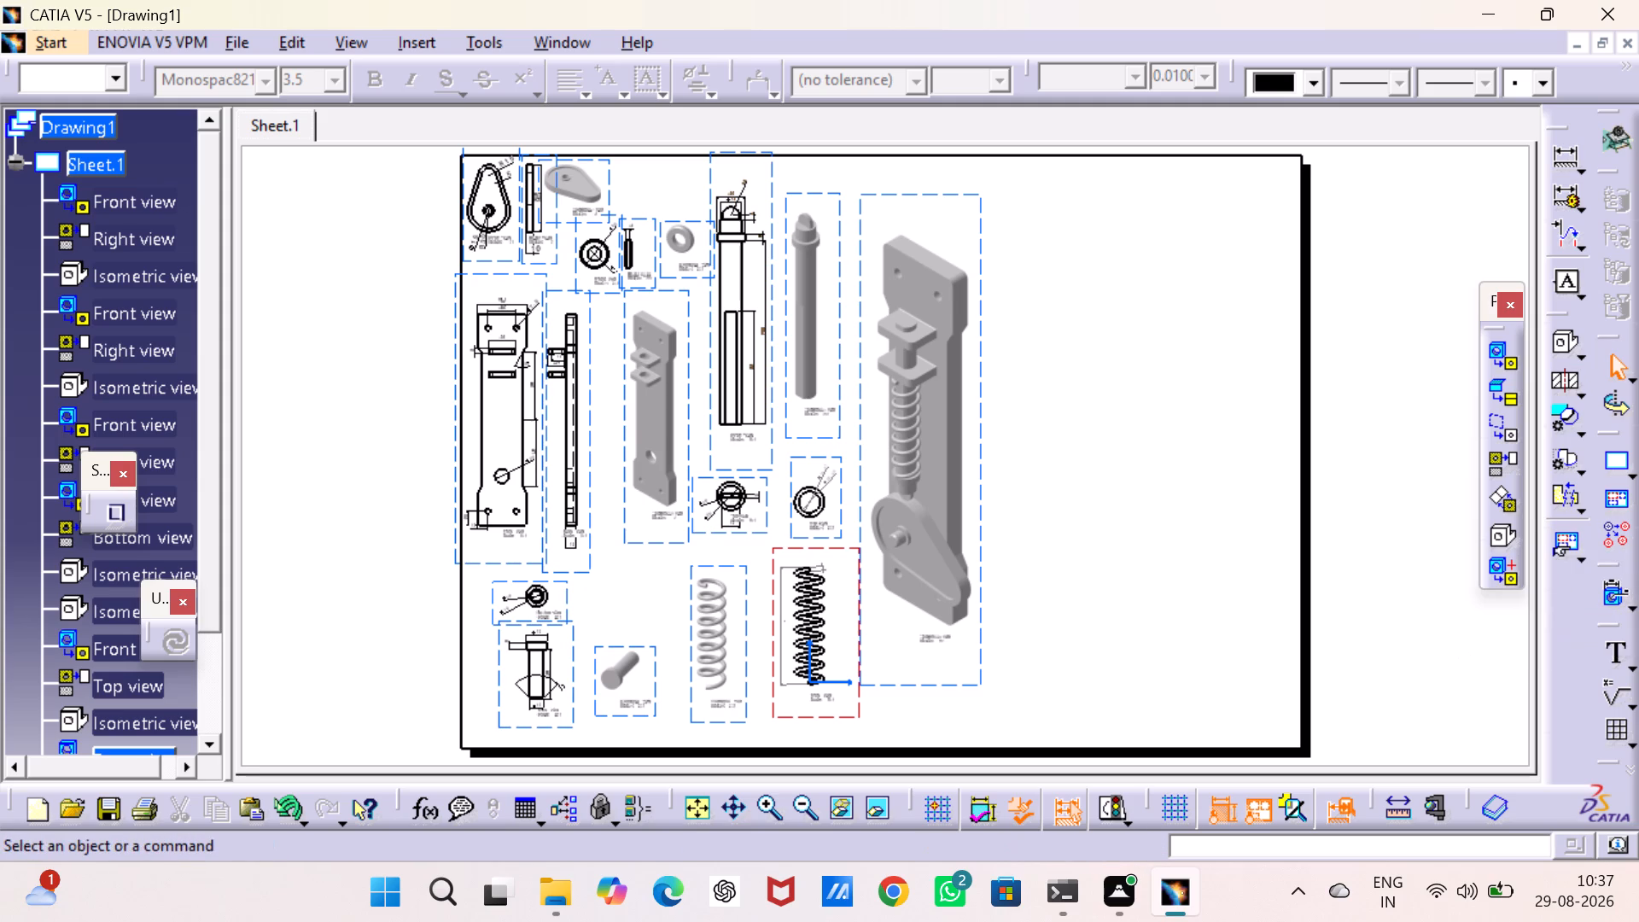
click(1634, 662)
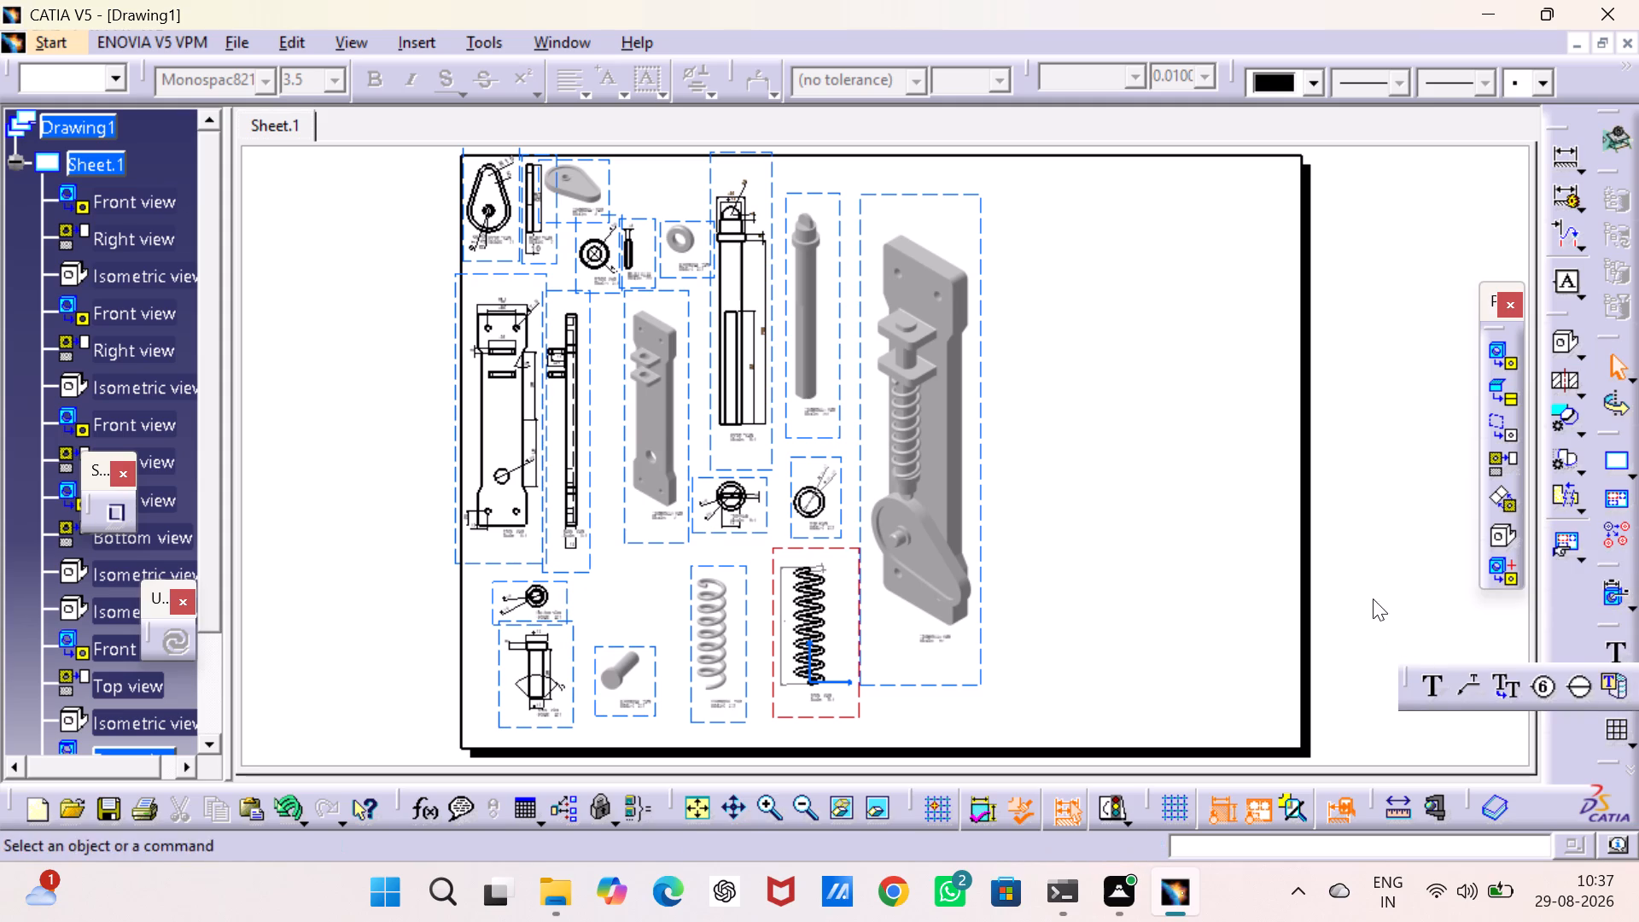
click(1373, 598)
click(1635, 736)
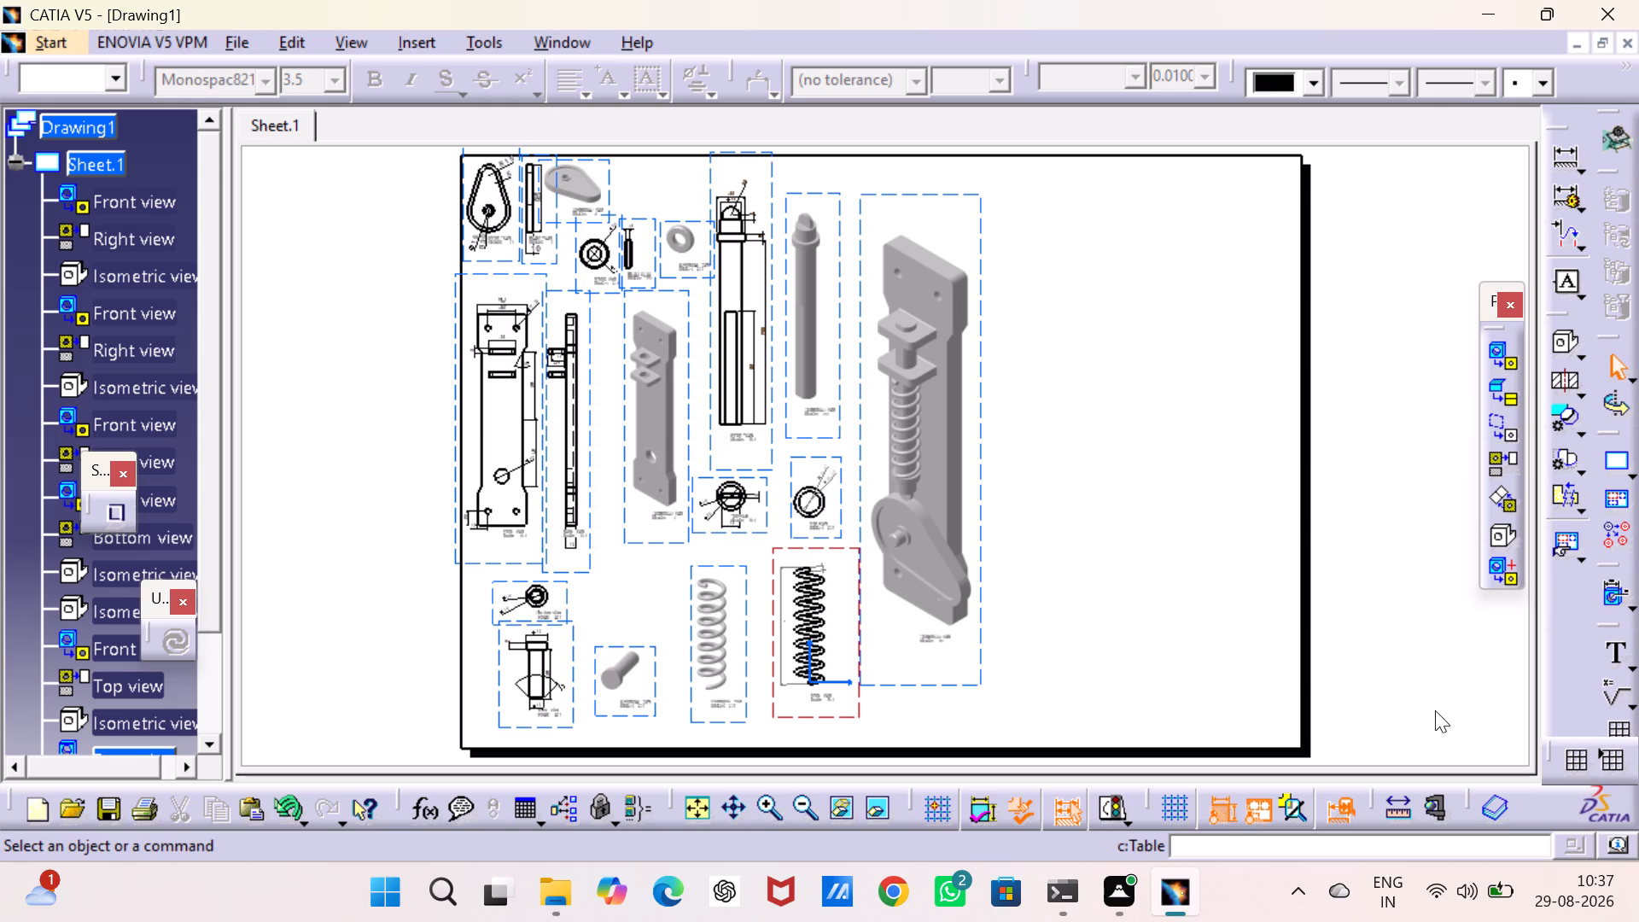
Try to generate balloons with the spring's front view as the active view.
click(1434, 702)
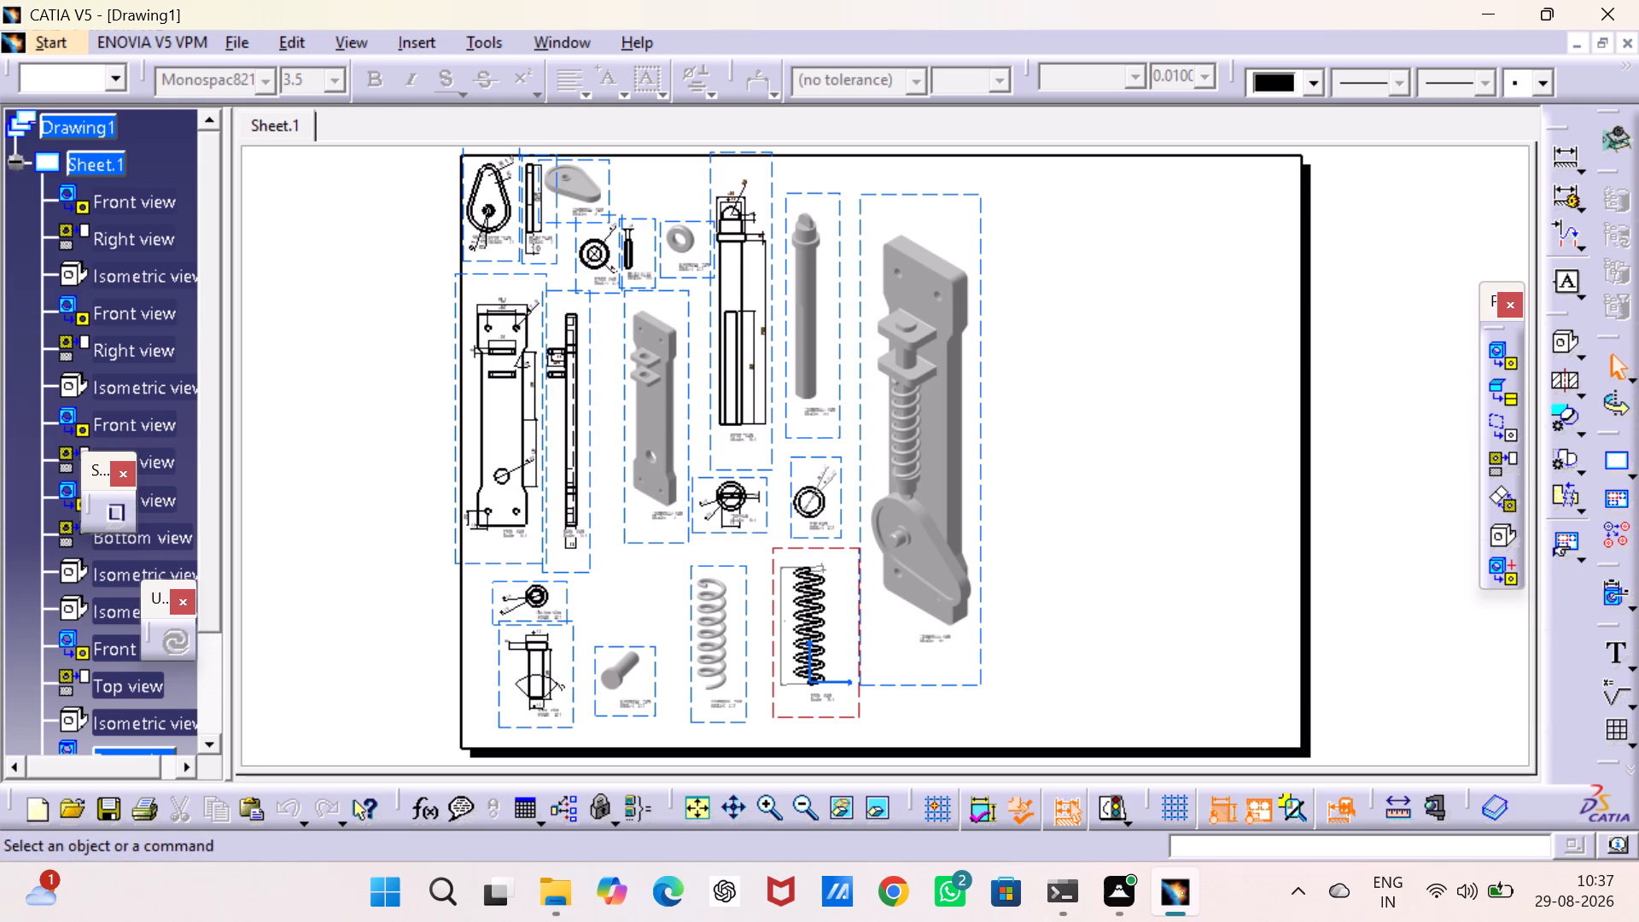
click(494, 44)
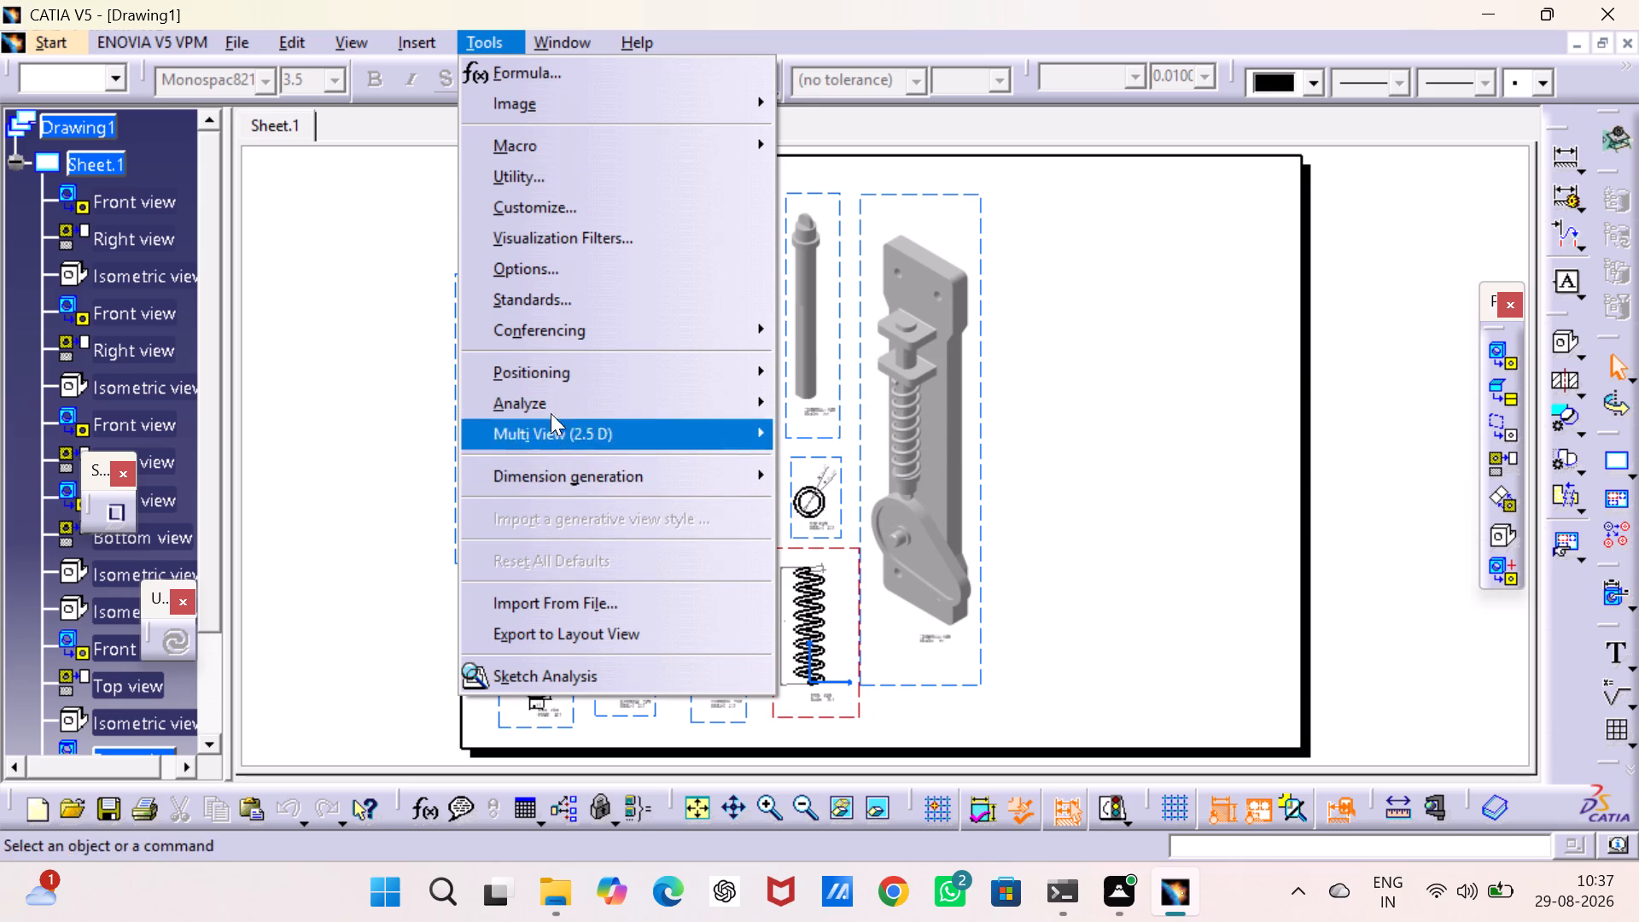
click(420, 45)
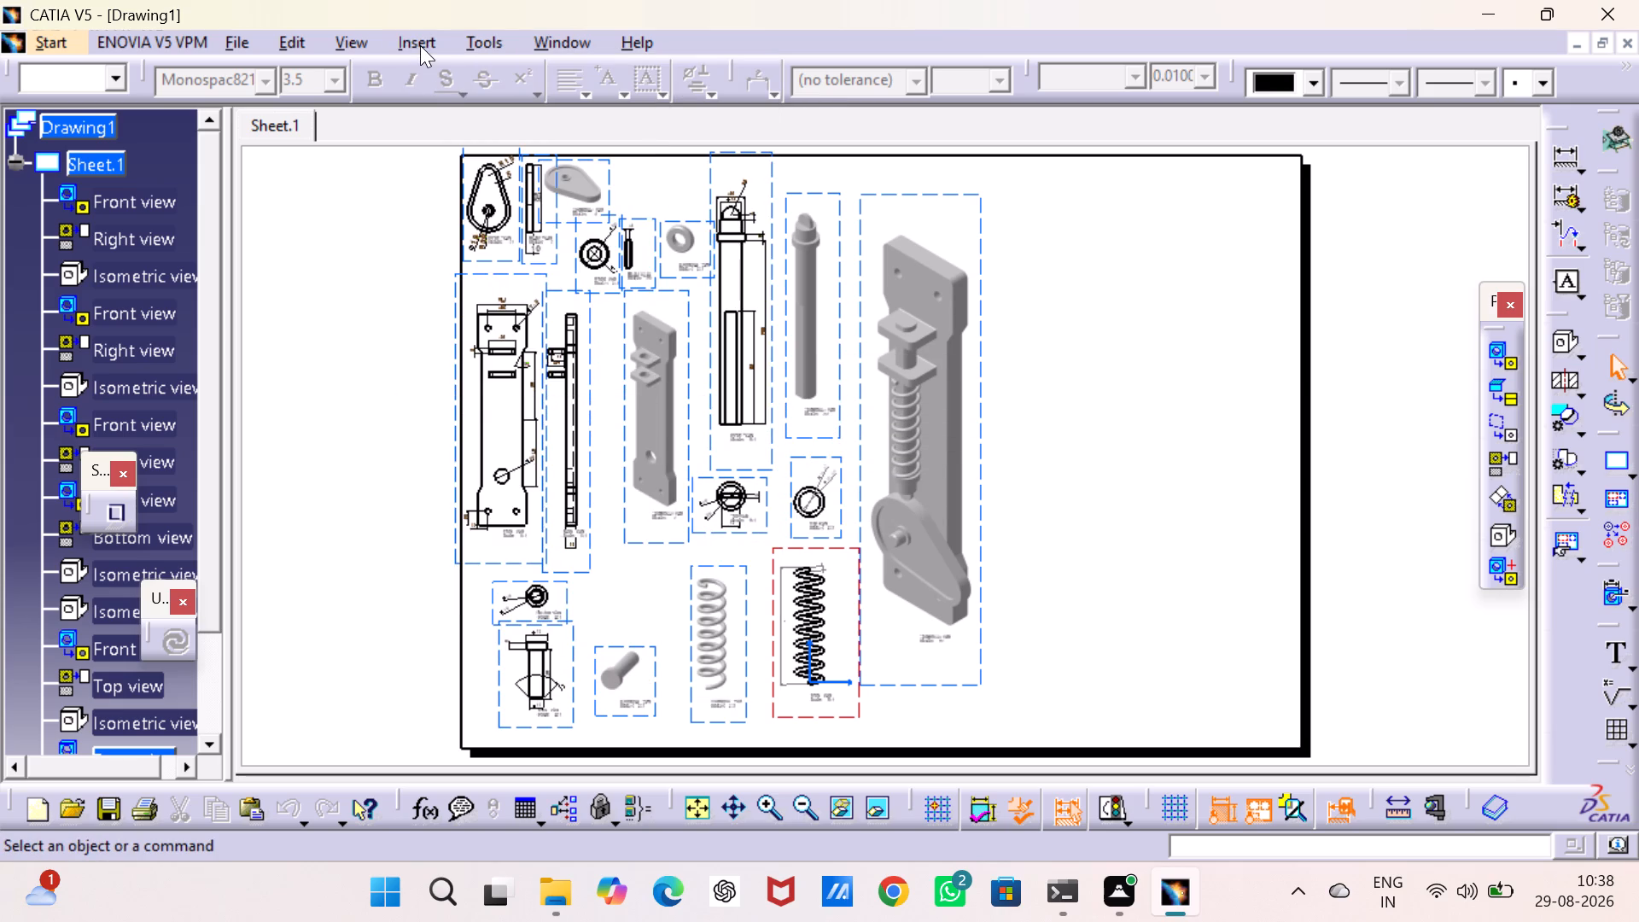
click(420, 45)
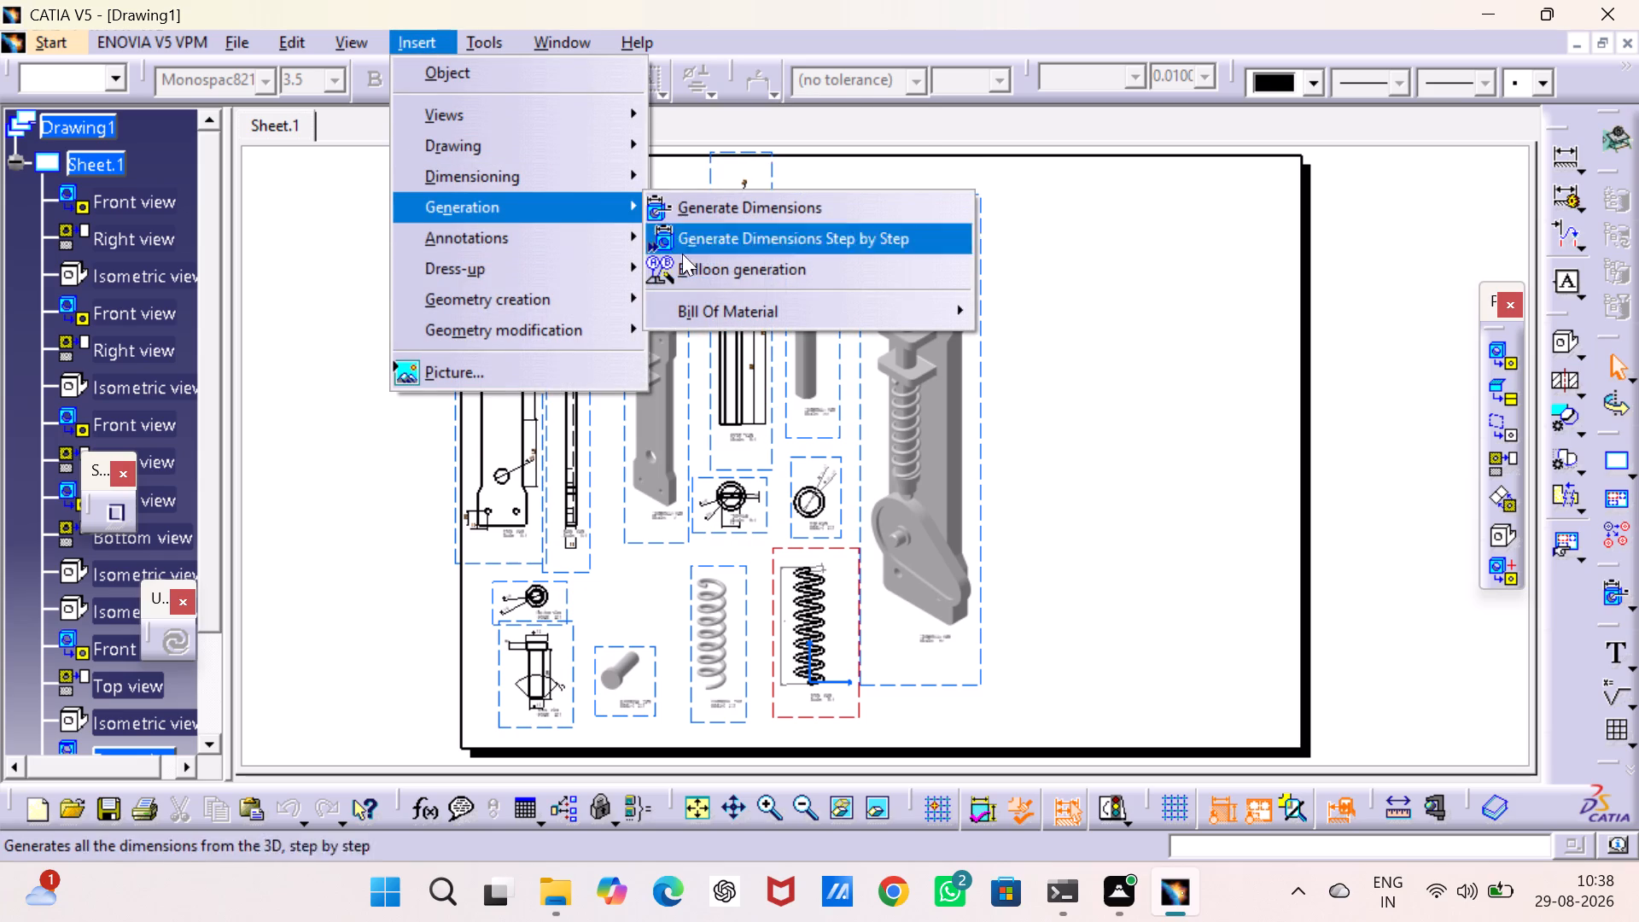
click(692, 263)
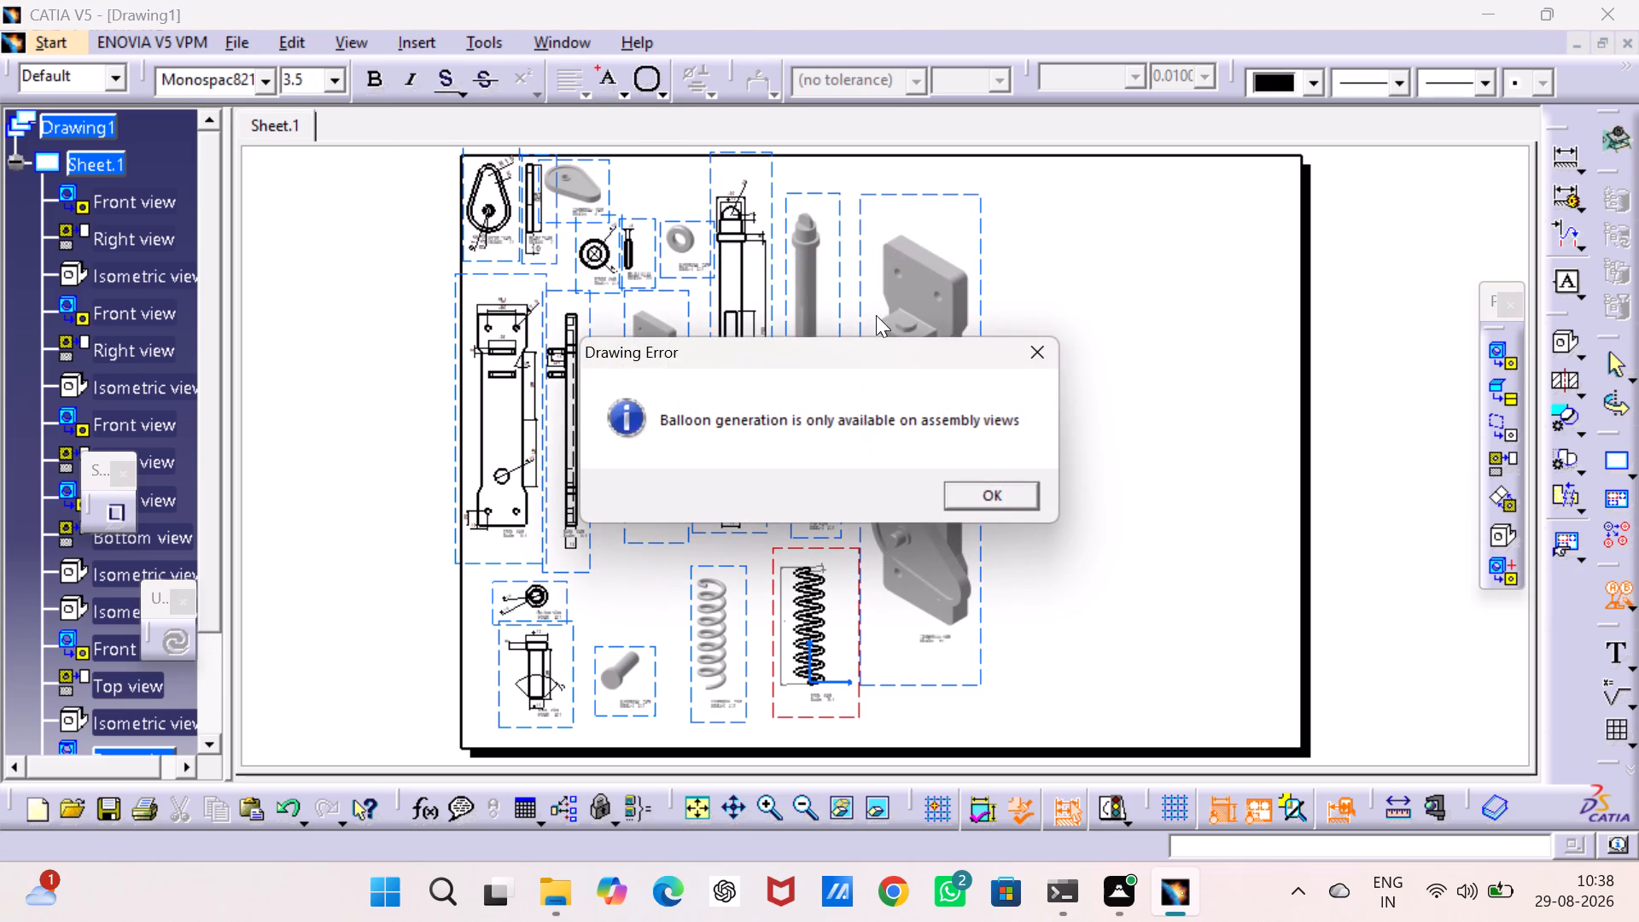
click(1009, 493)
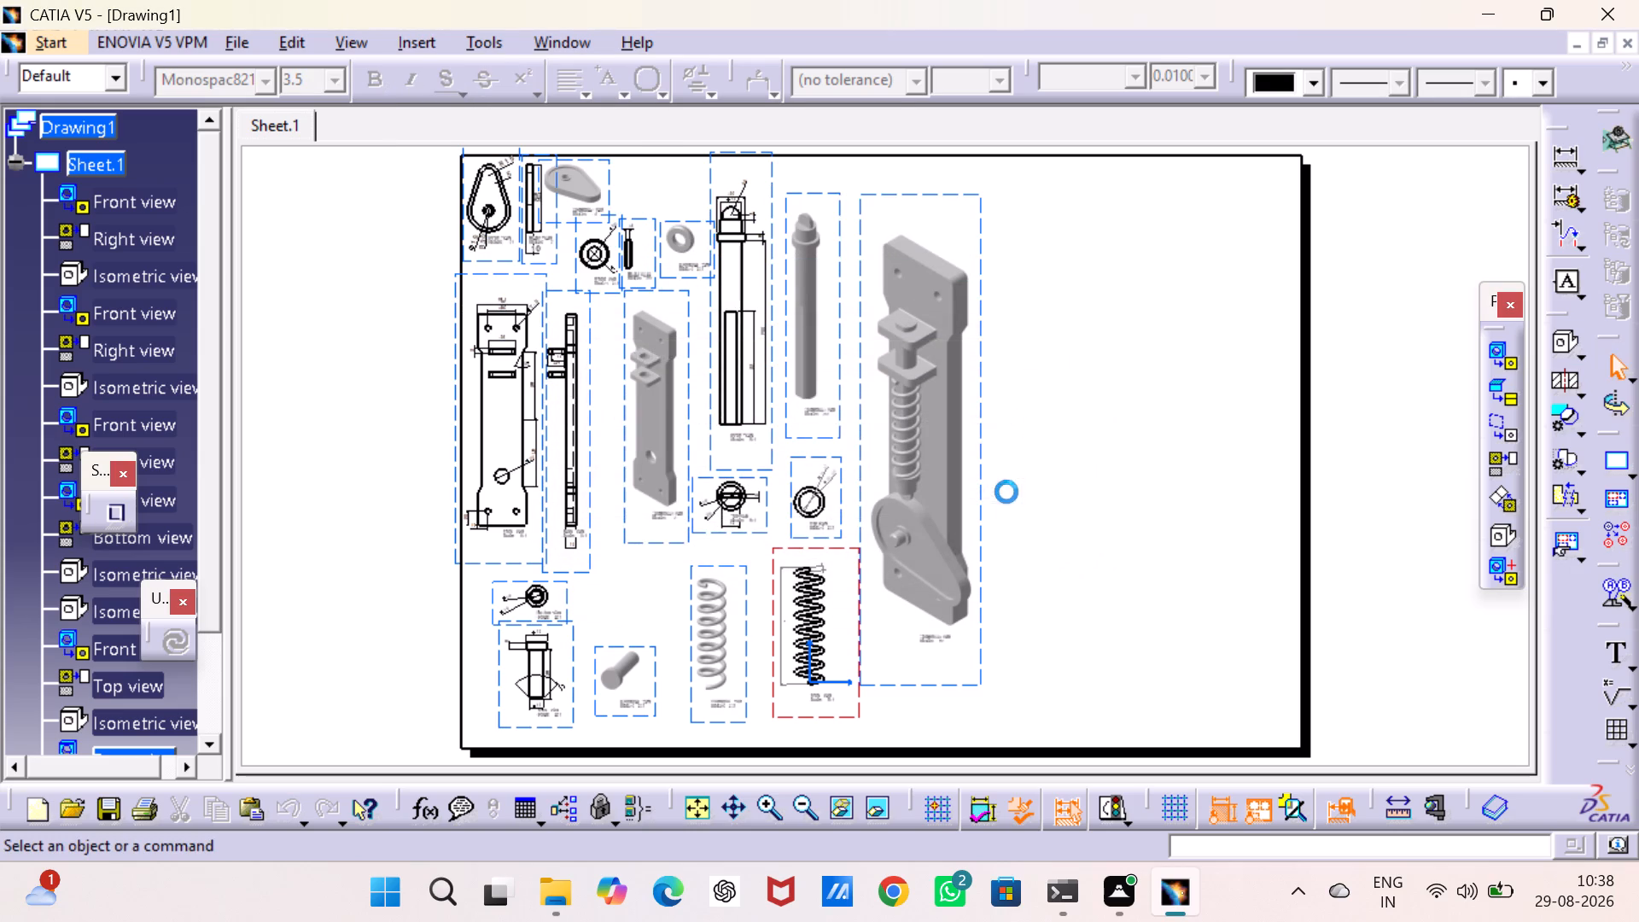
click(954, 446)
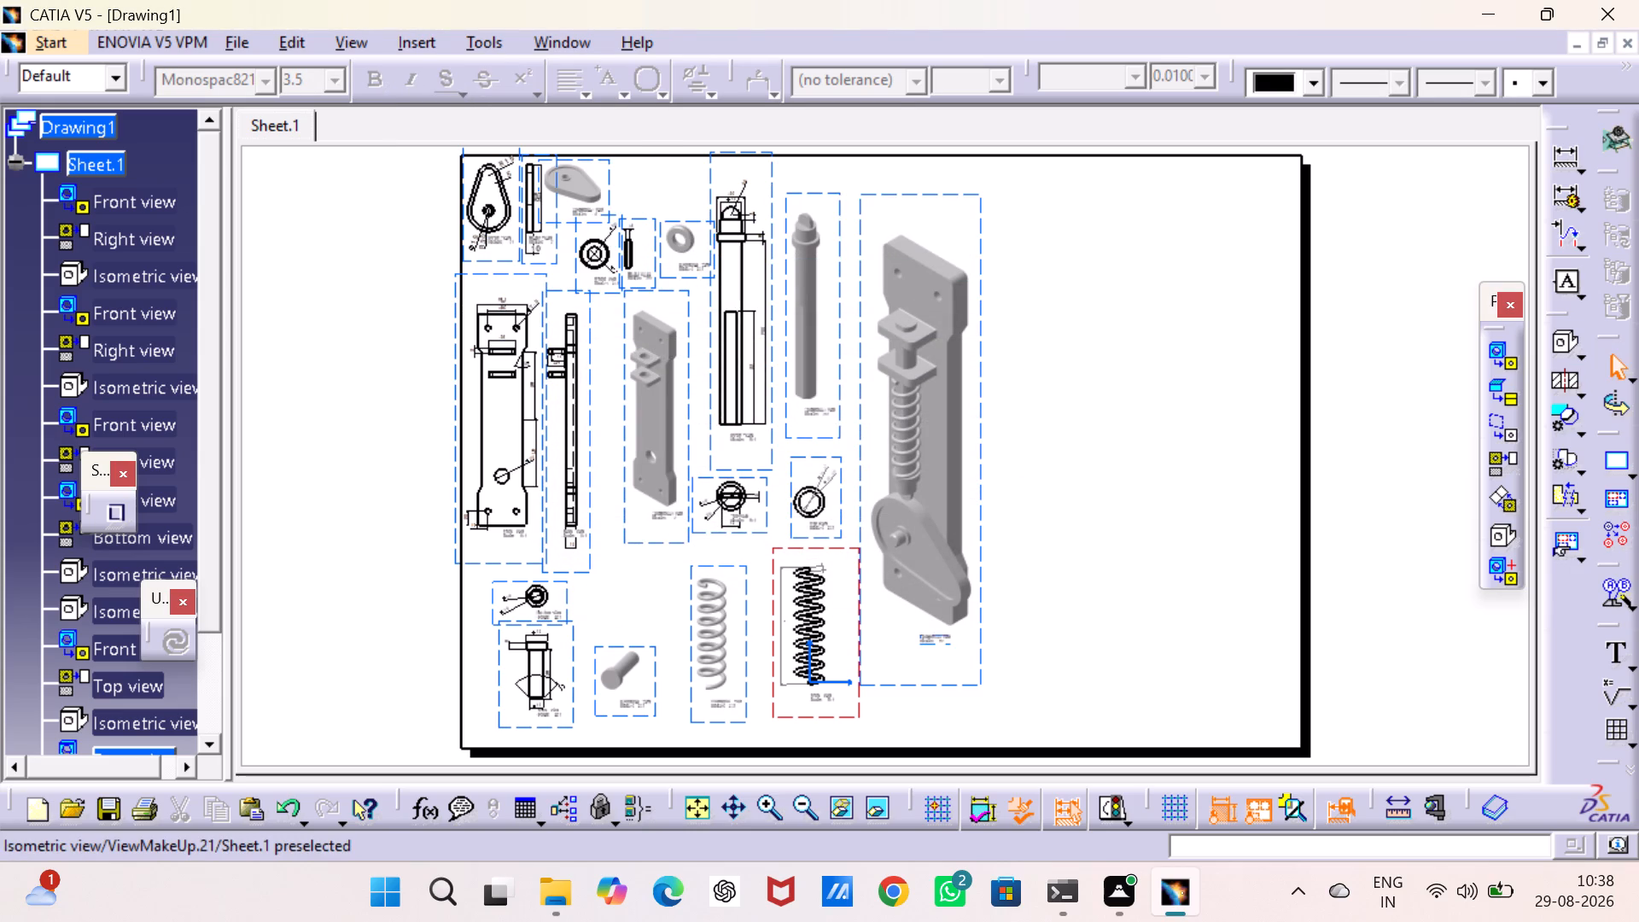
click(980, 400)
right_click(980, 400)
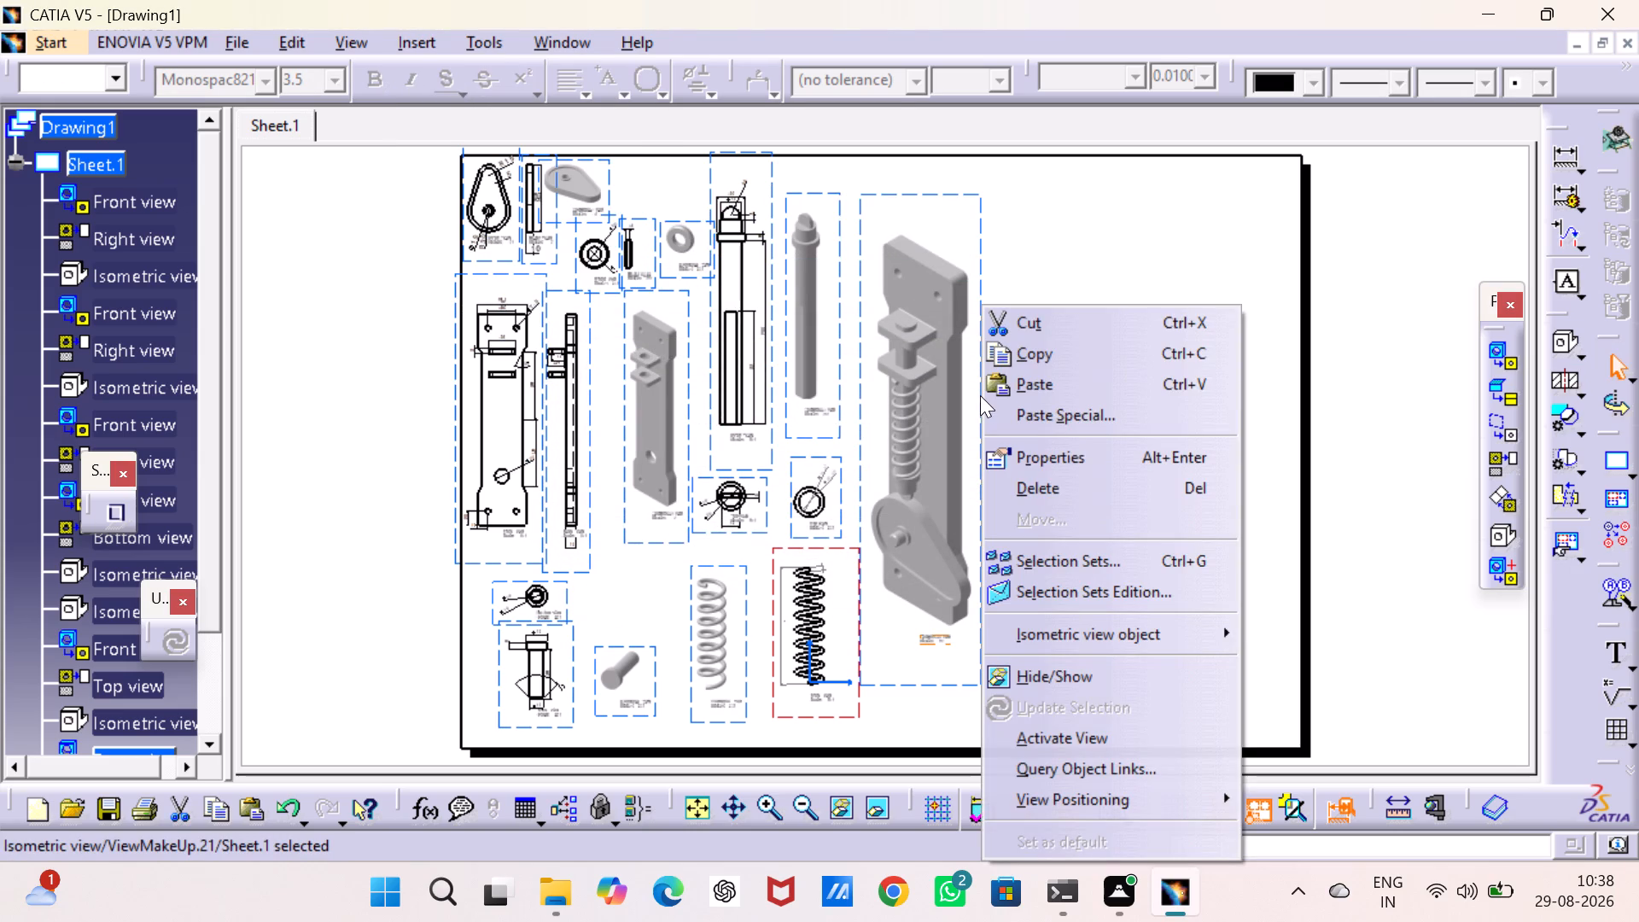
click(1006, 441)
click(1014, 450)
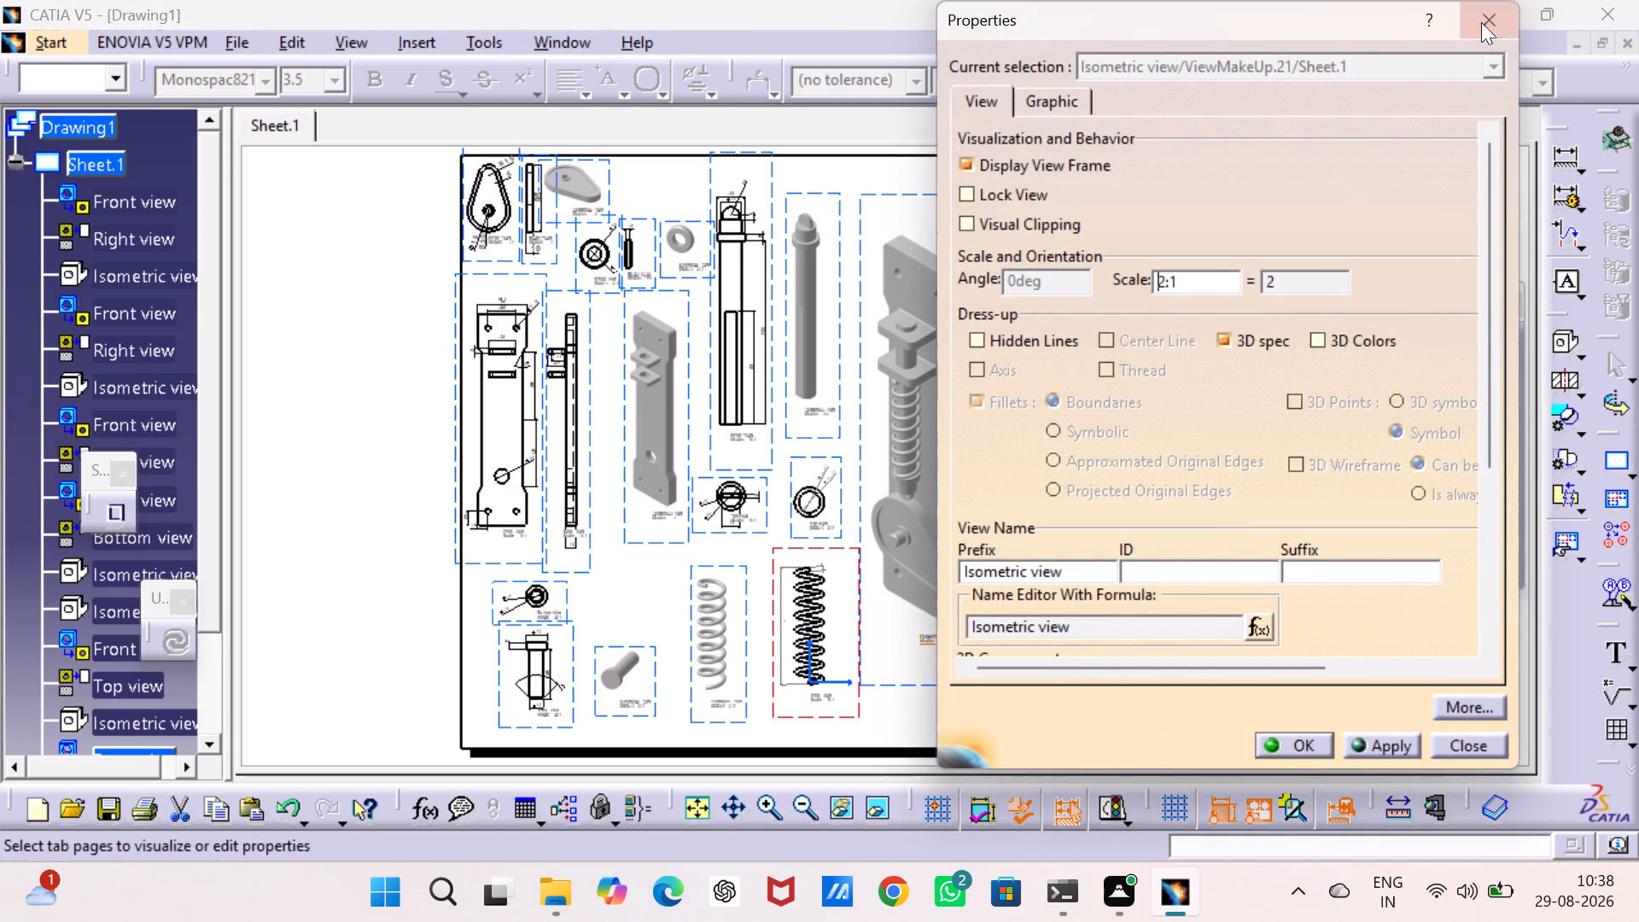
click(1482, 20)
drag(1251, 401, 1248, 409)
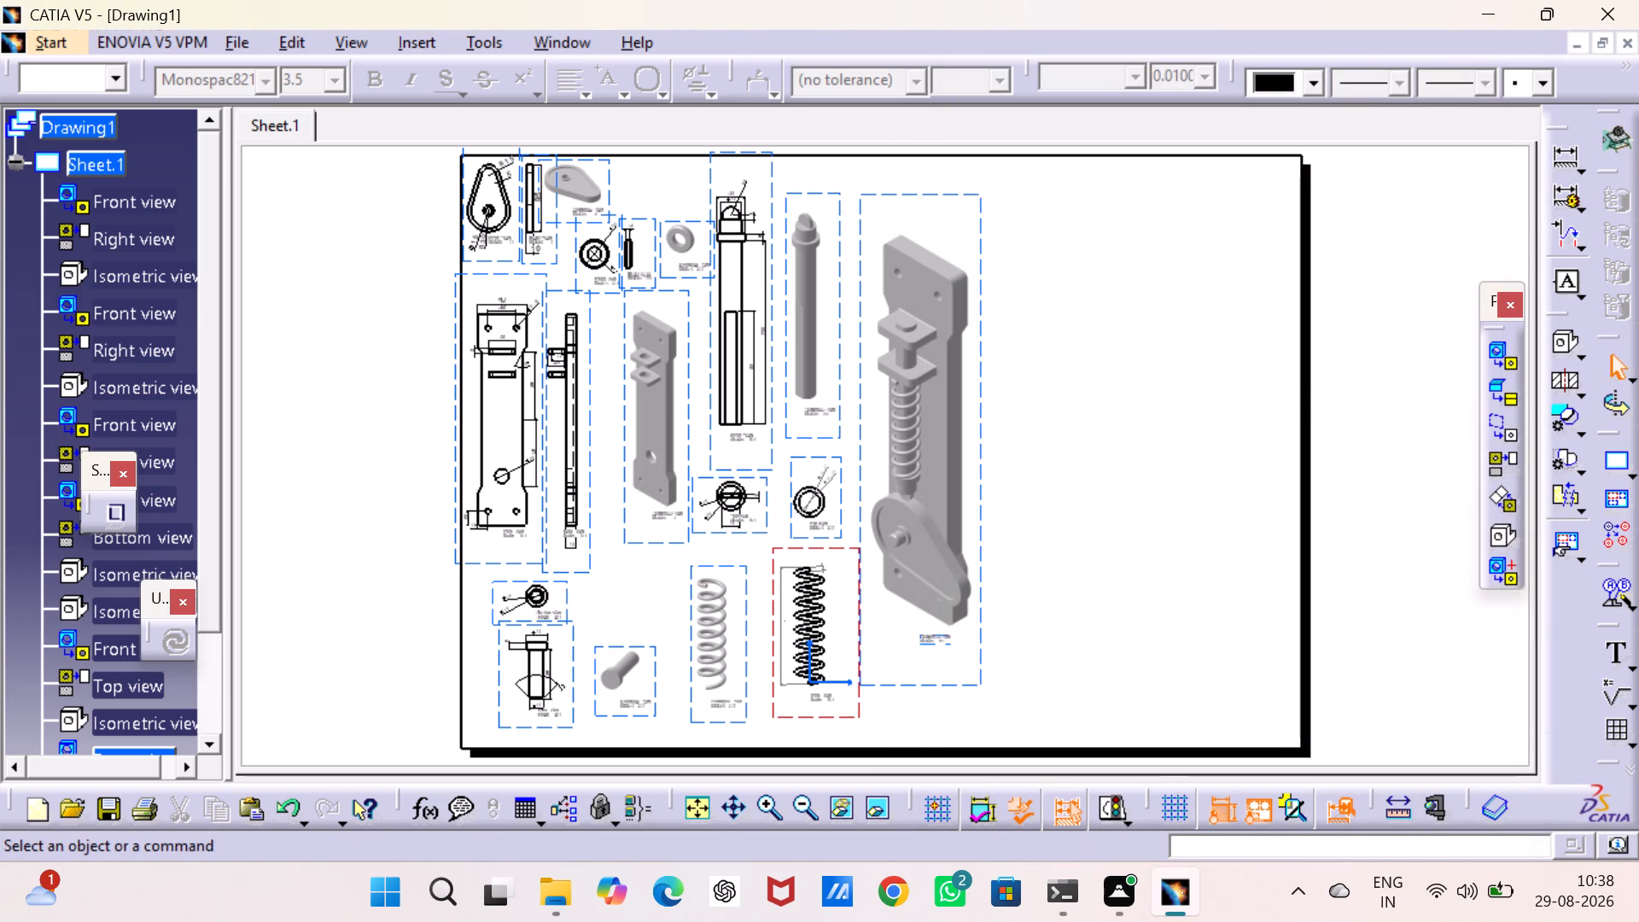
Activate the assembly's isometric view and try to generate balloons on it.
double_click(980, 360)
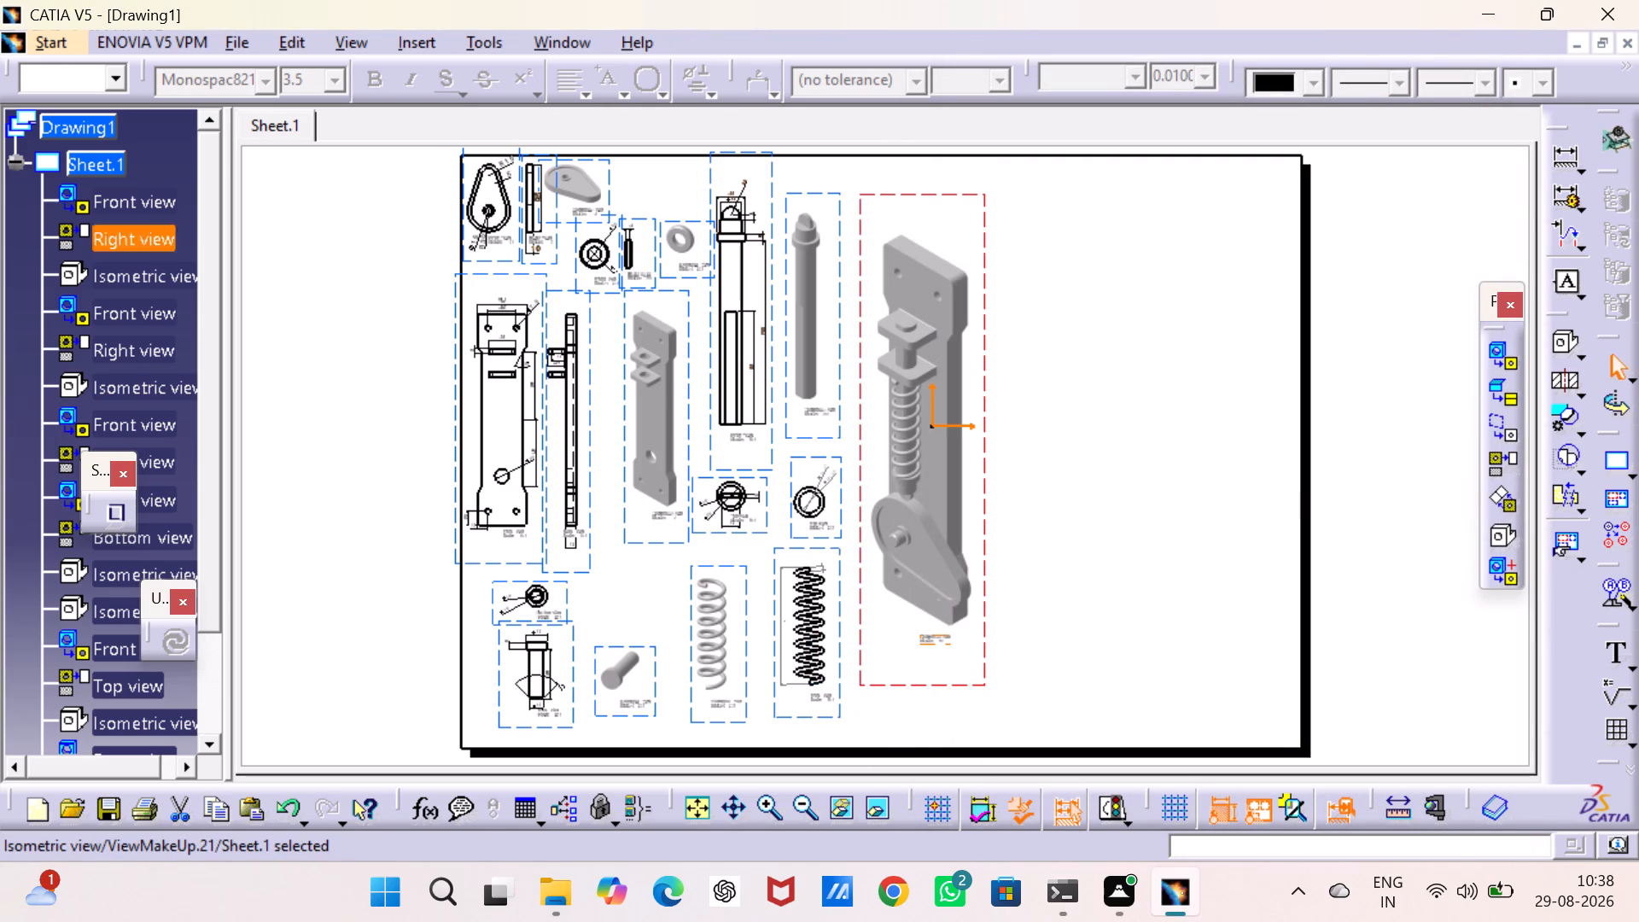
click(425, 37)
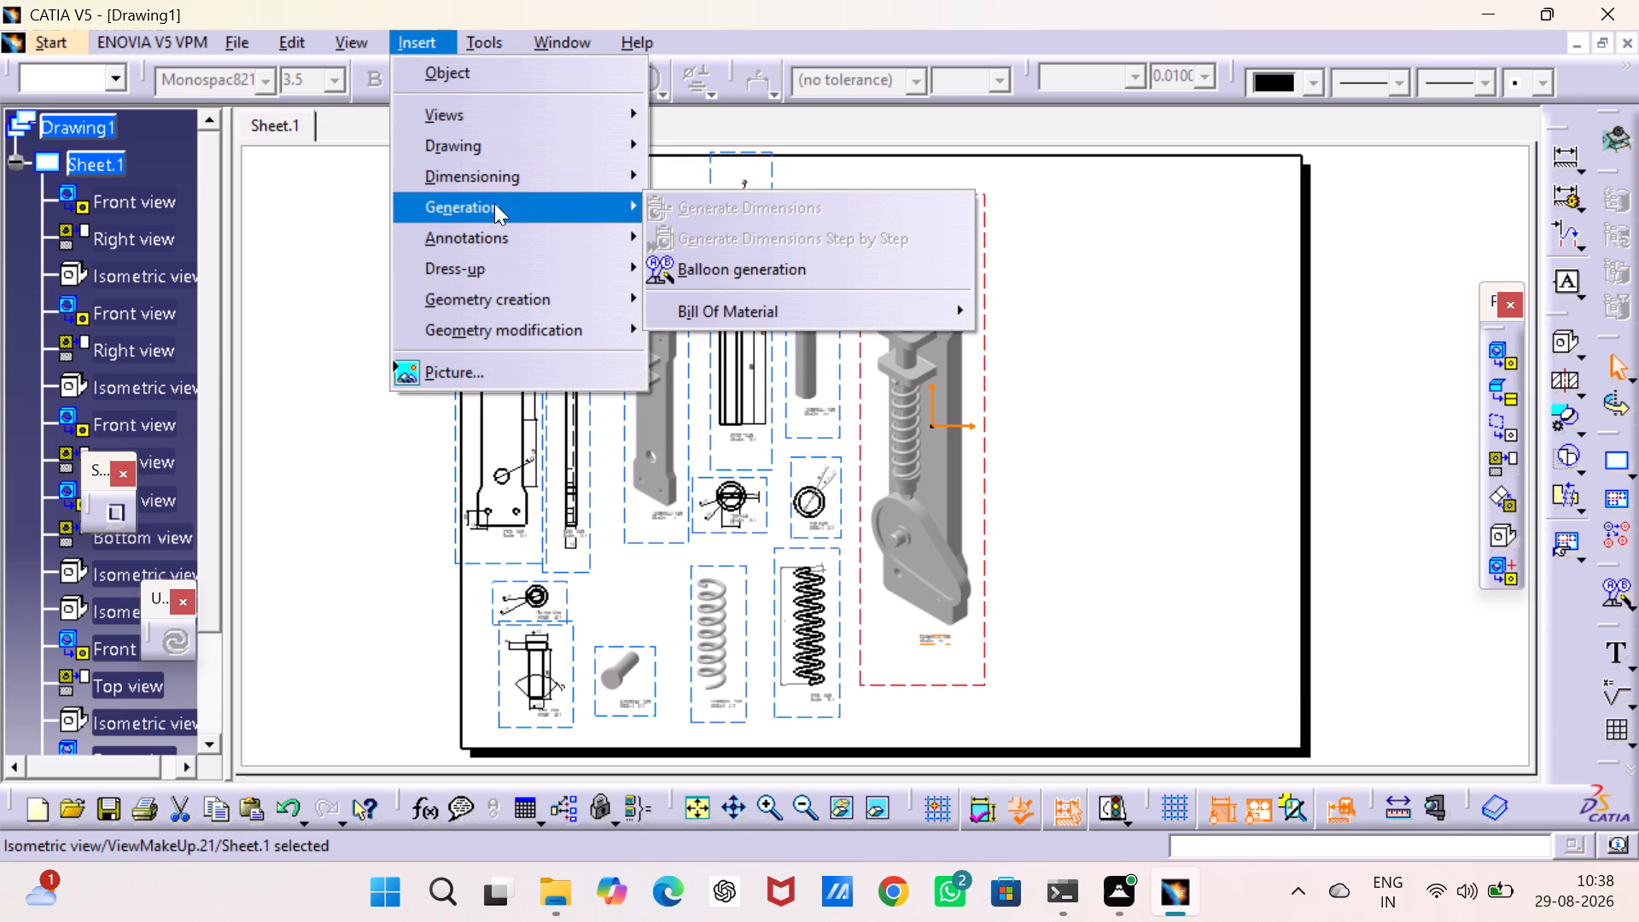
click(824, 271)
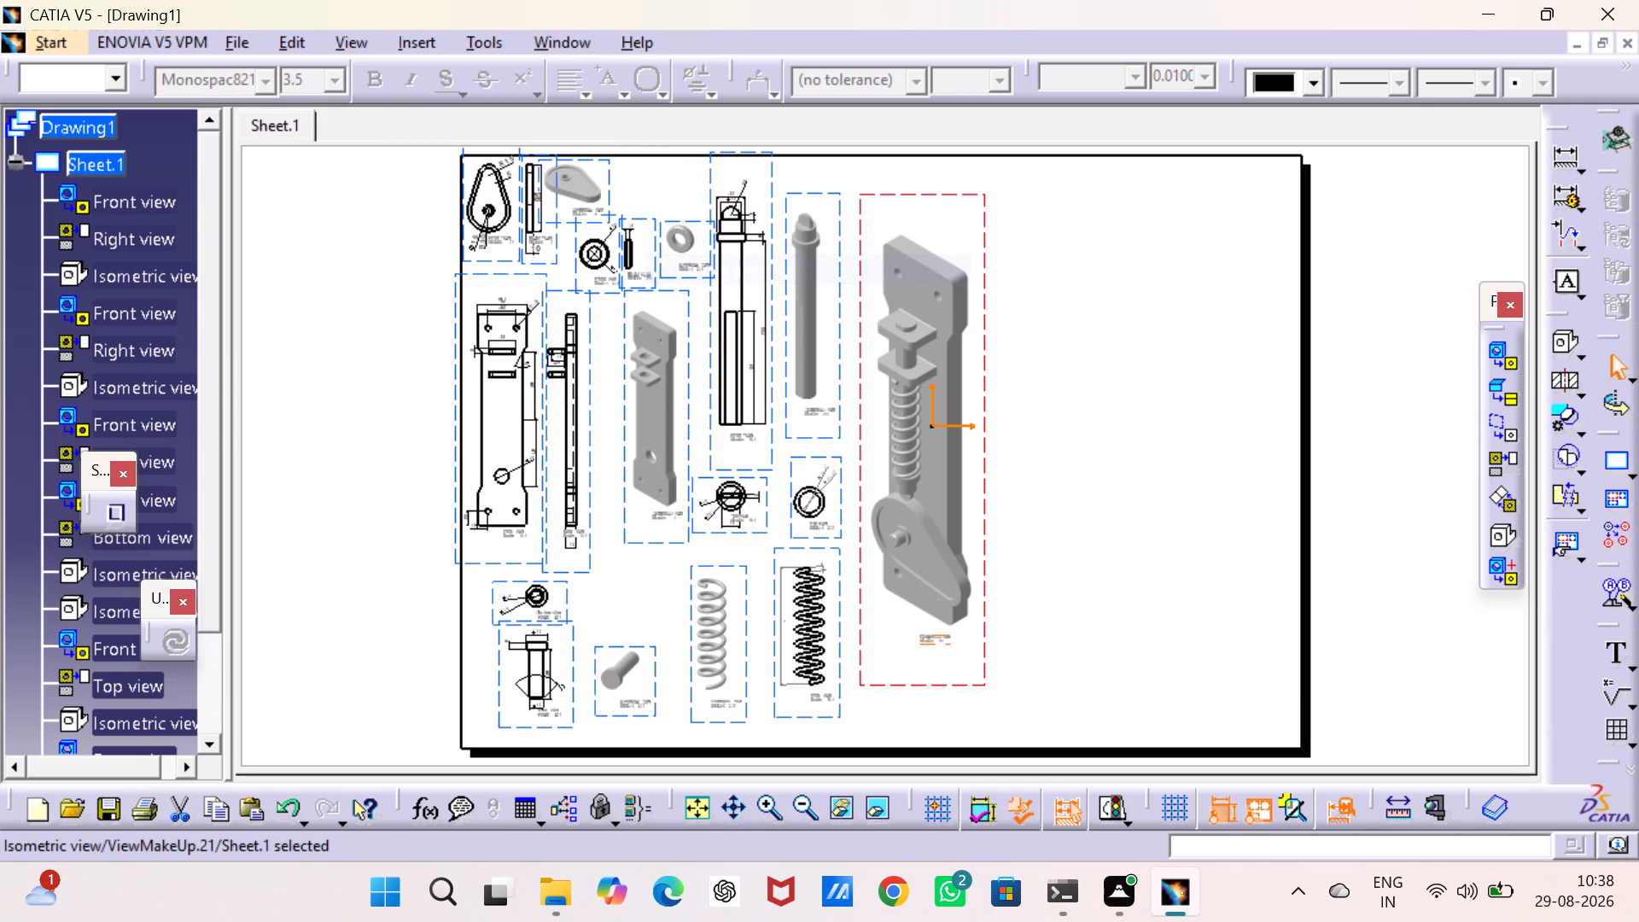
Insert the product's Bill of Material in the assembly's isometric view, placed beside the shaded assembly near its mid-height.
click(984, 338)
double_click(984, 338)
click(428, 32)
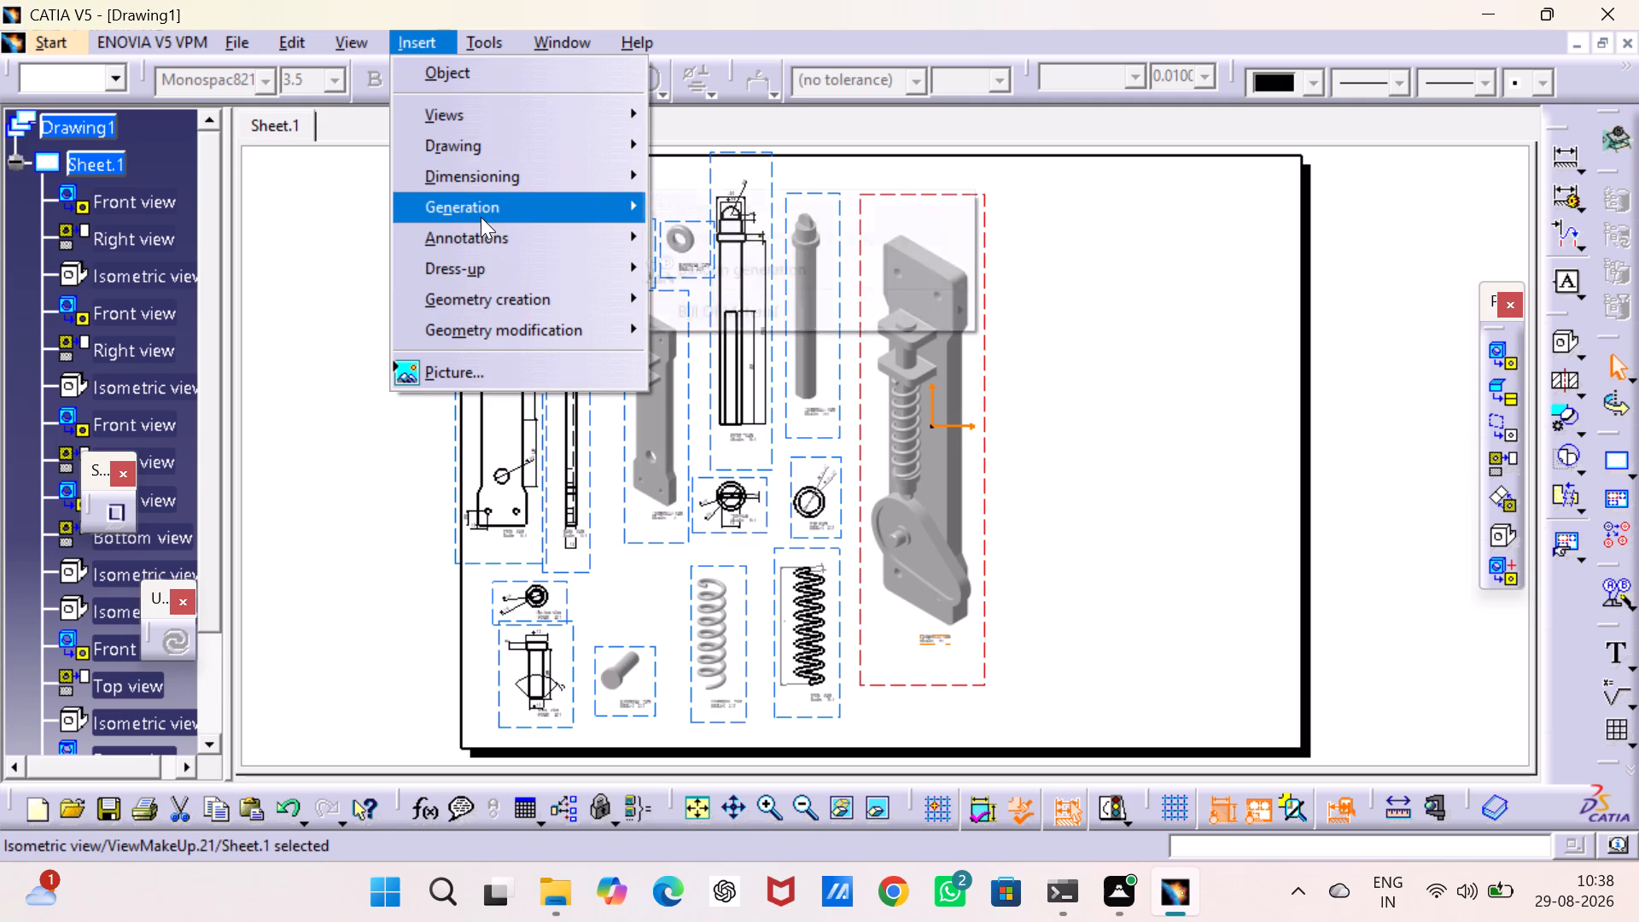
click(761, 315)
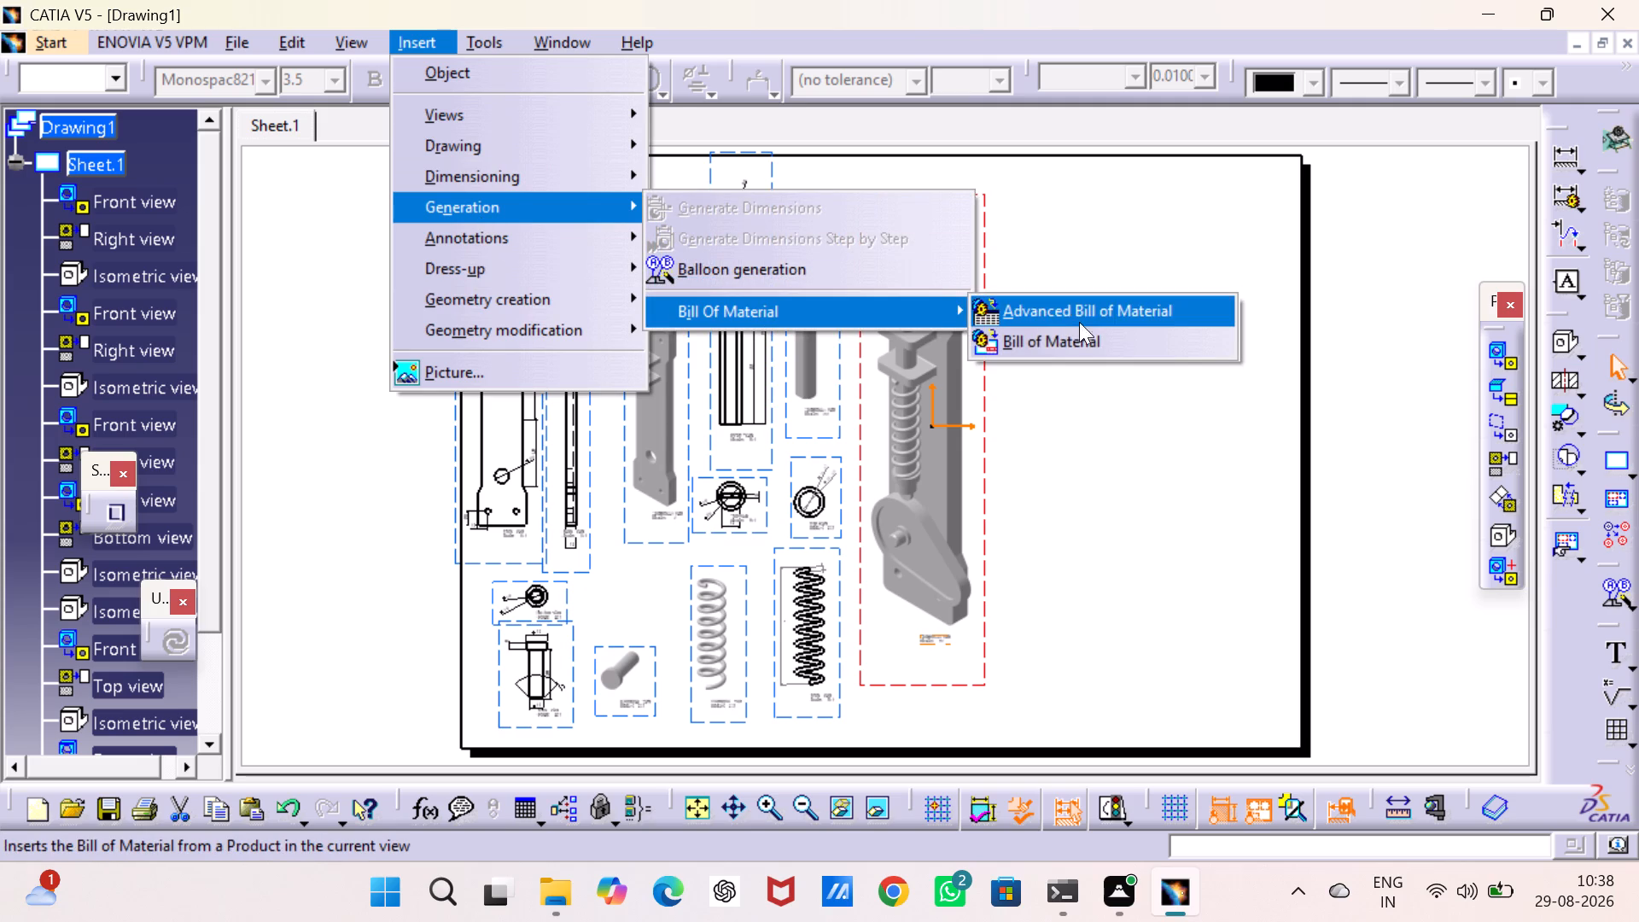
click(1086, 333)
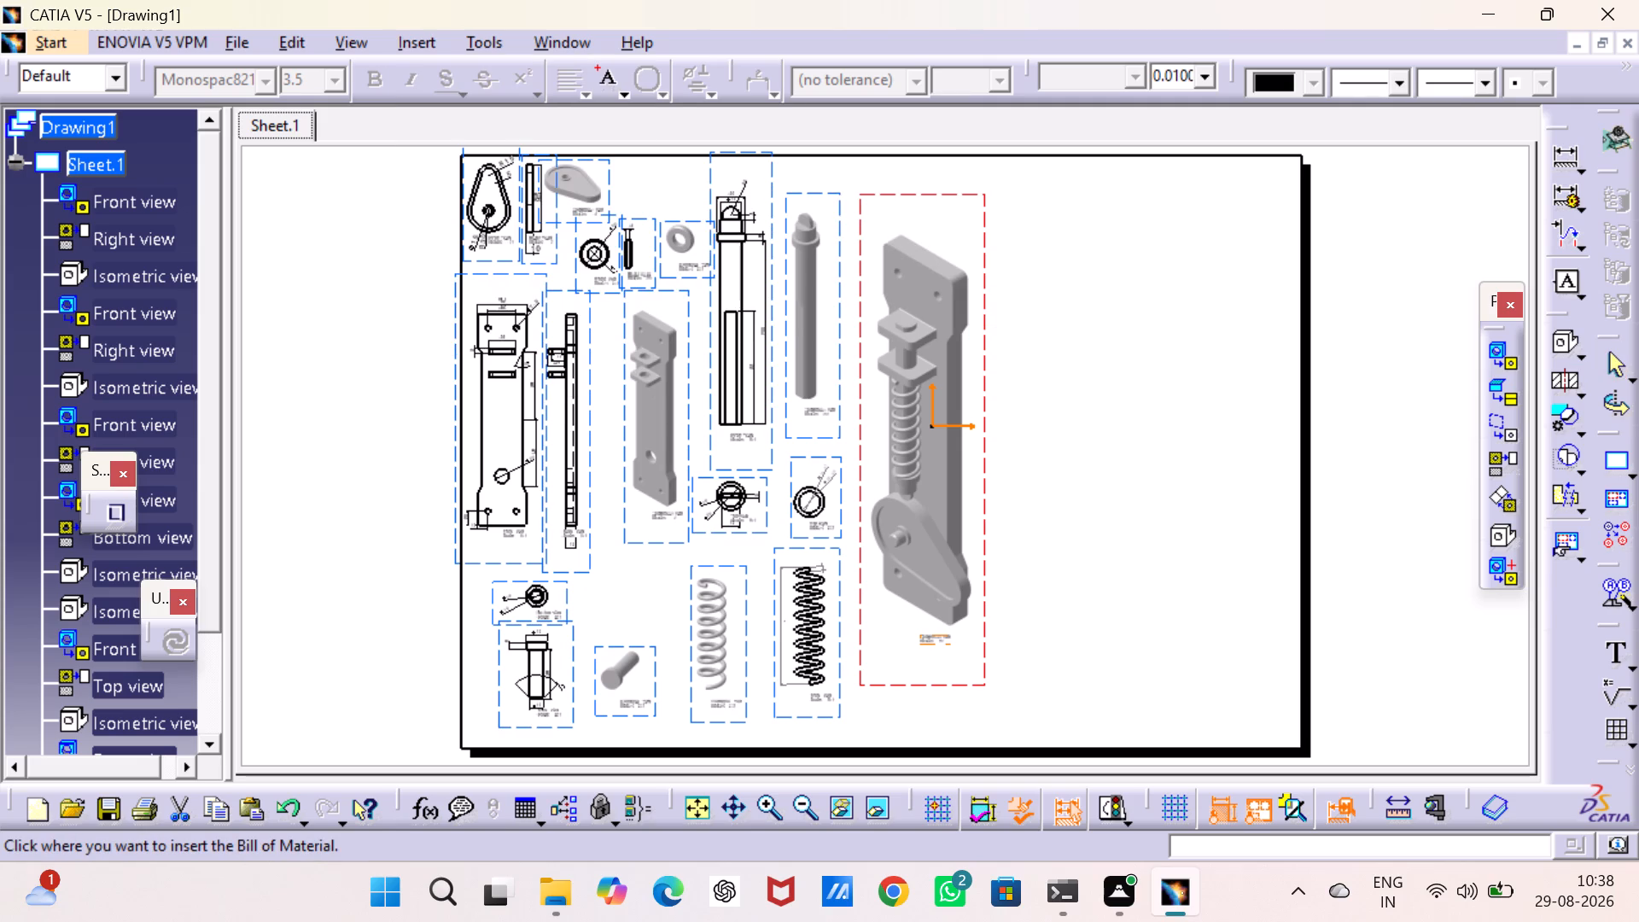
click(970, 376)
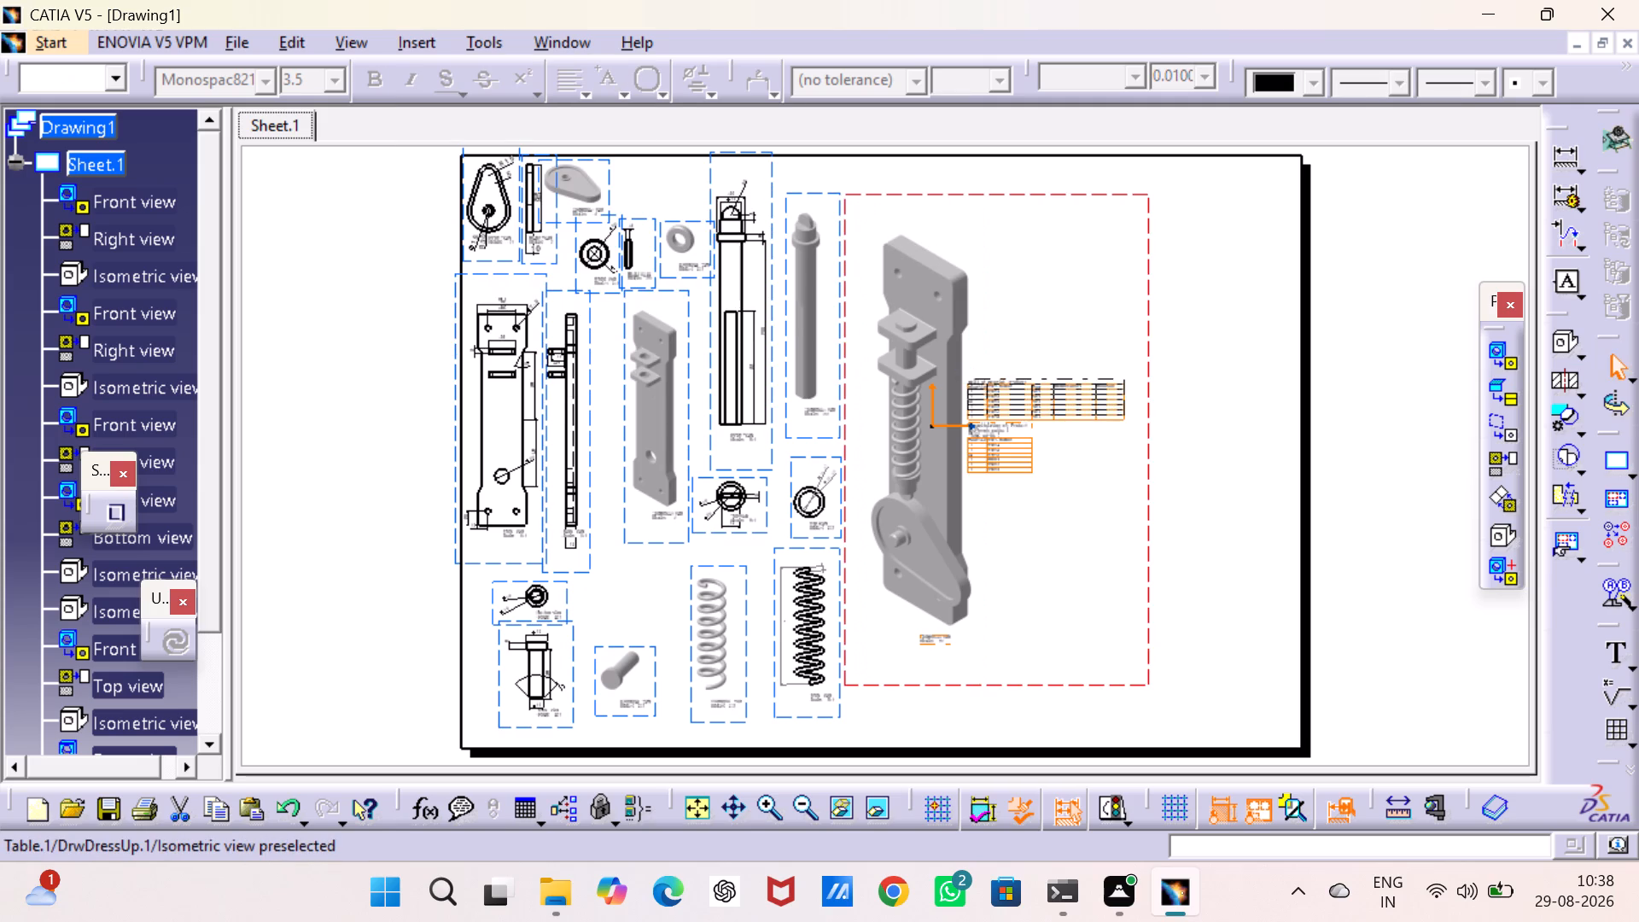
click(1092, 500)
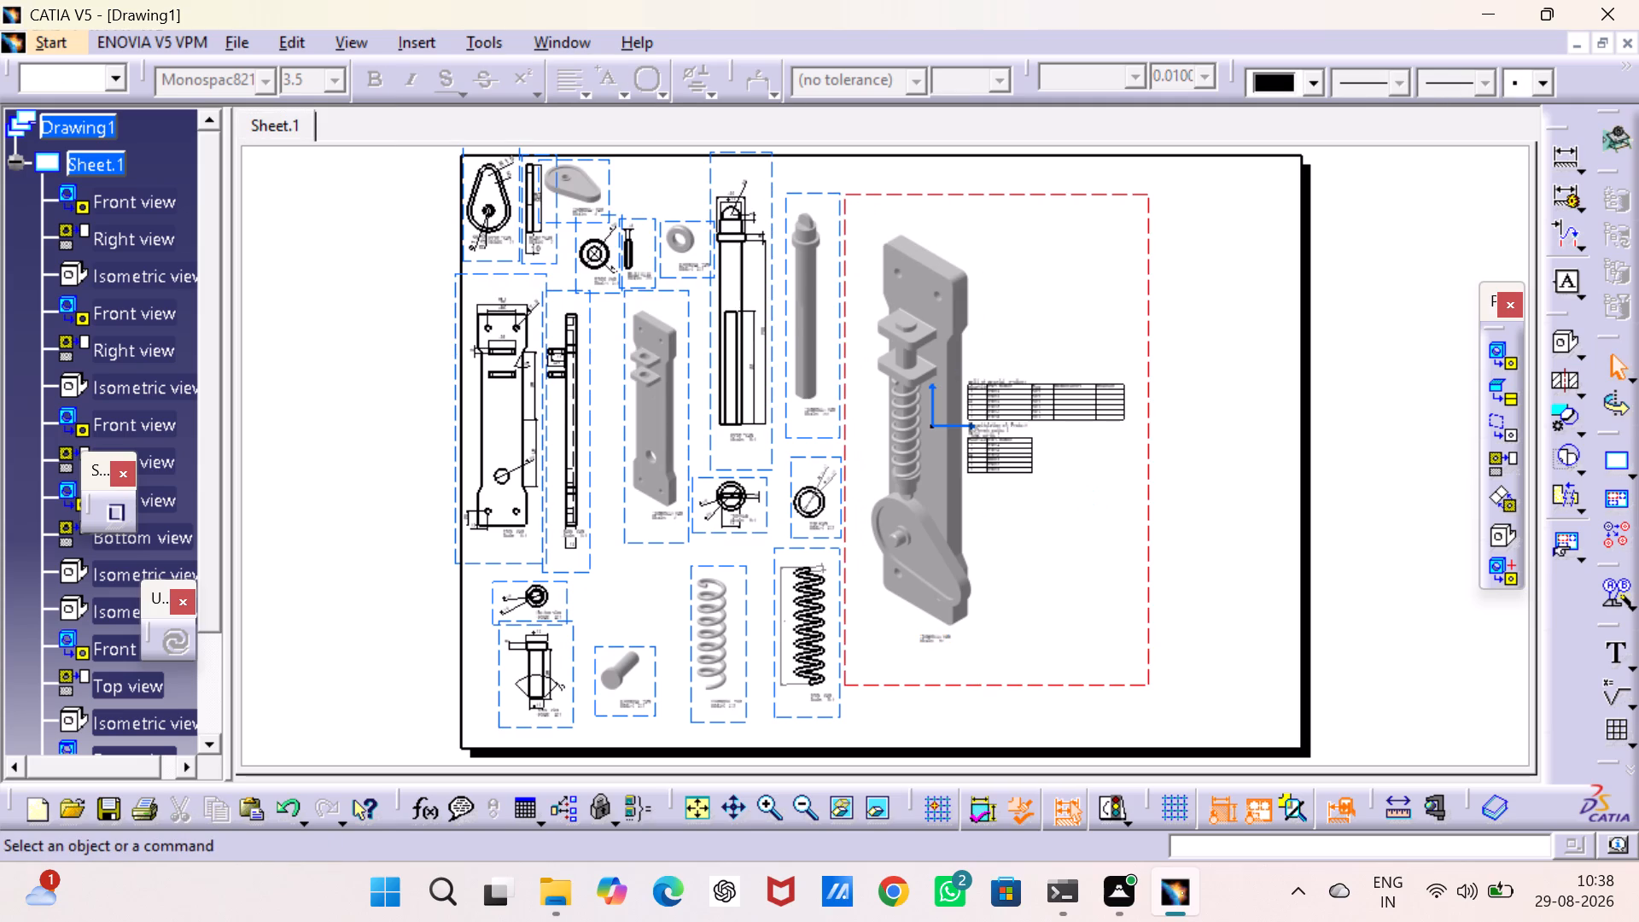
Replace the Part2 entry in the Bill of Material table's Part Number column with "cam".
double_click(764, 801)
middle_drag(890, 580, 615, 592)
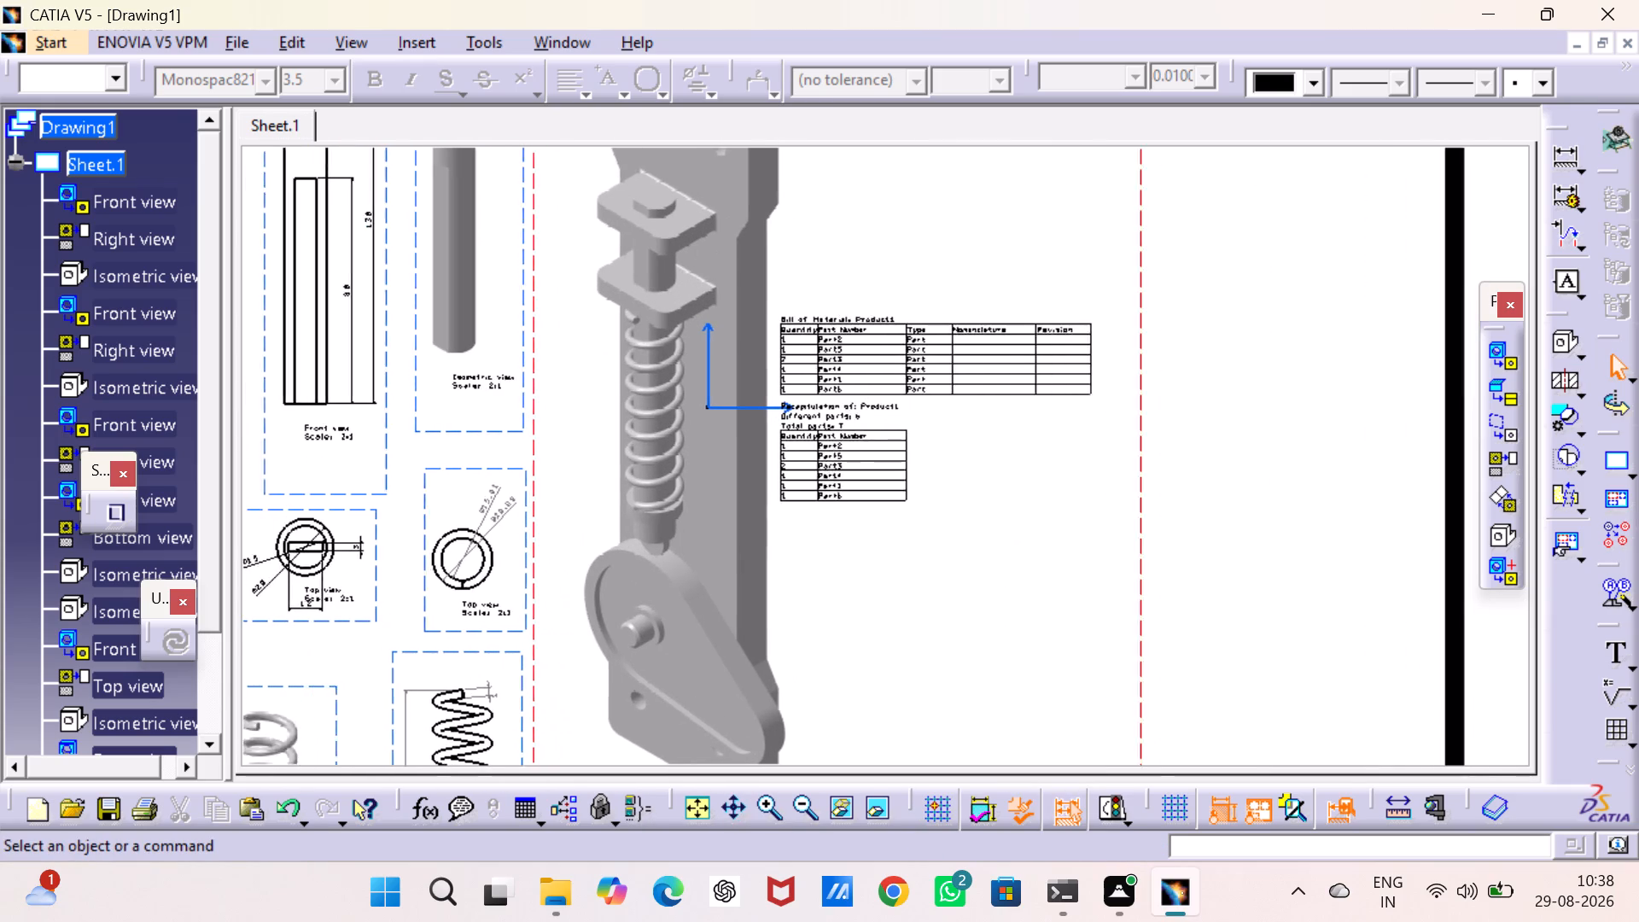
middle_drag(615, 592, 557, 592)
double_click(774, 800)
middle_drag(735, 587, 737, 603)
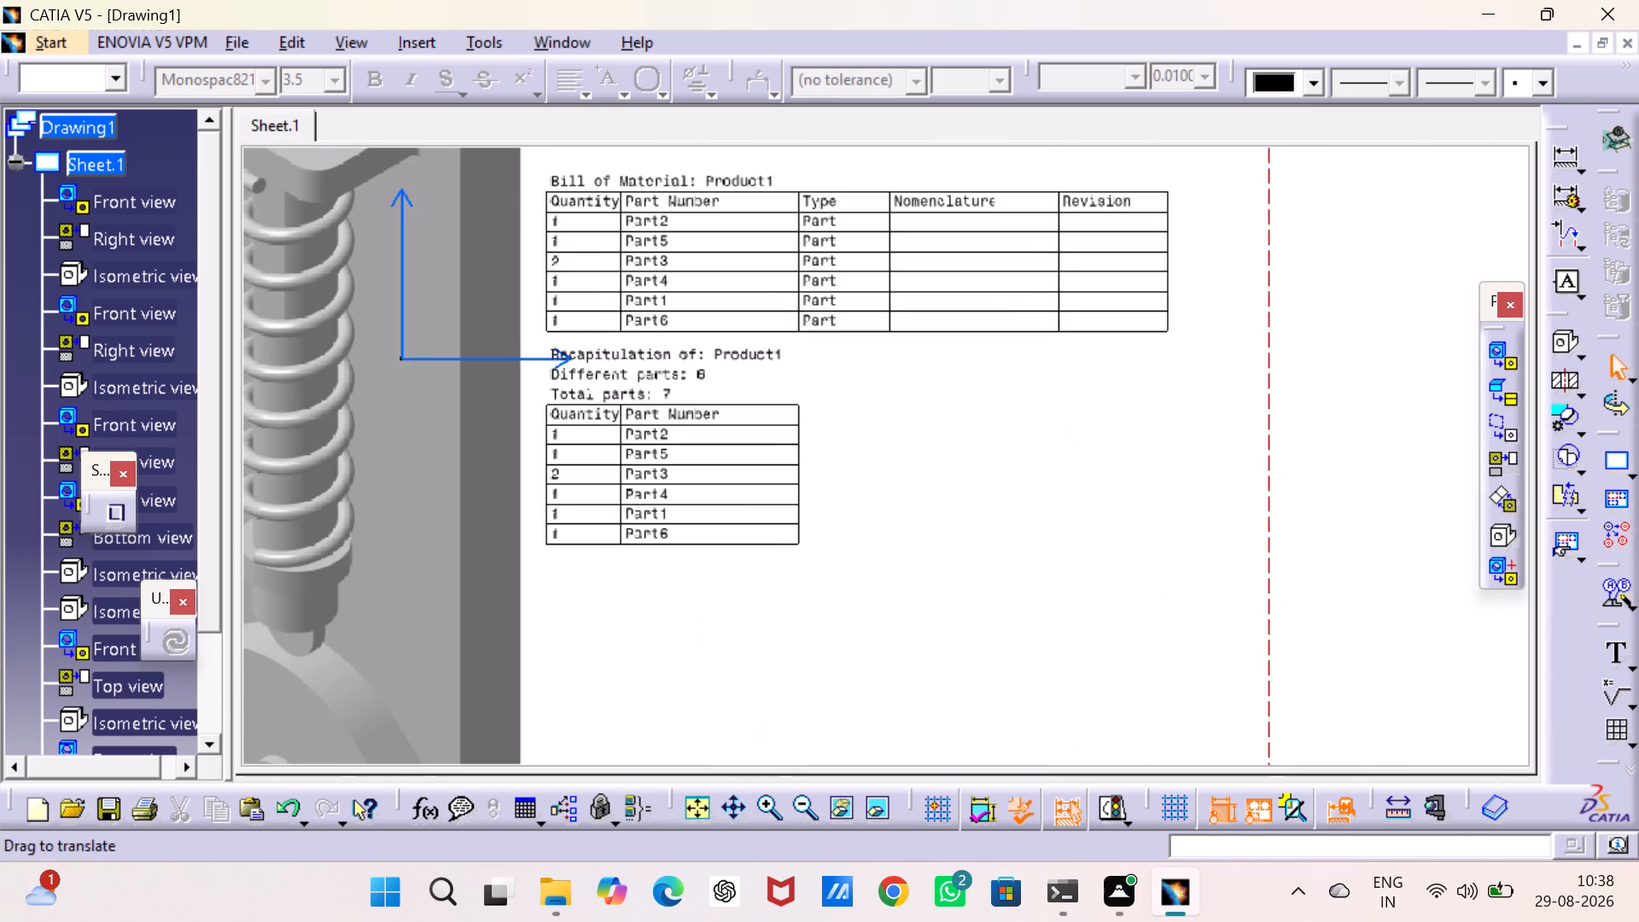
middle_drag(737, 603, 697, 665)
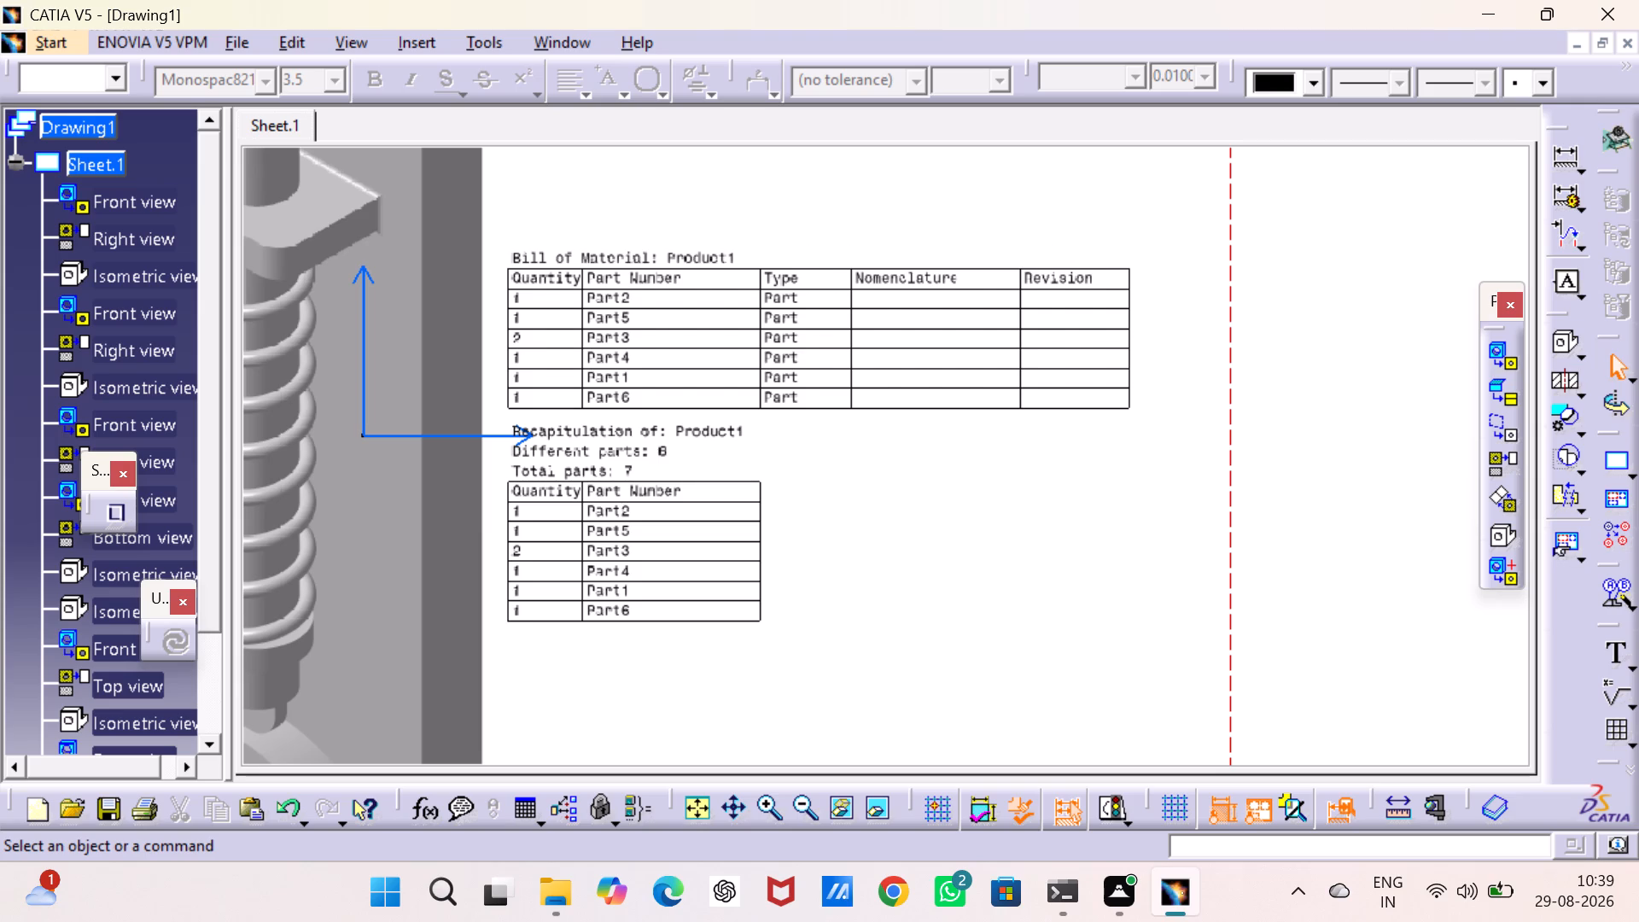
double_click(652, 301)
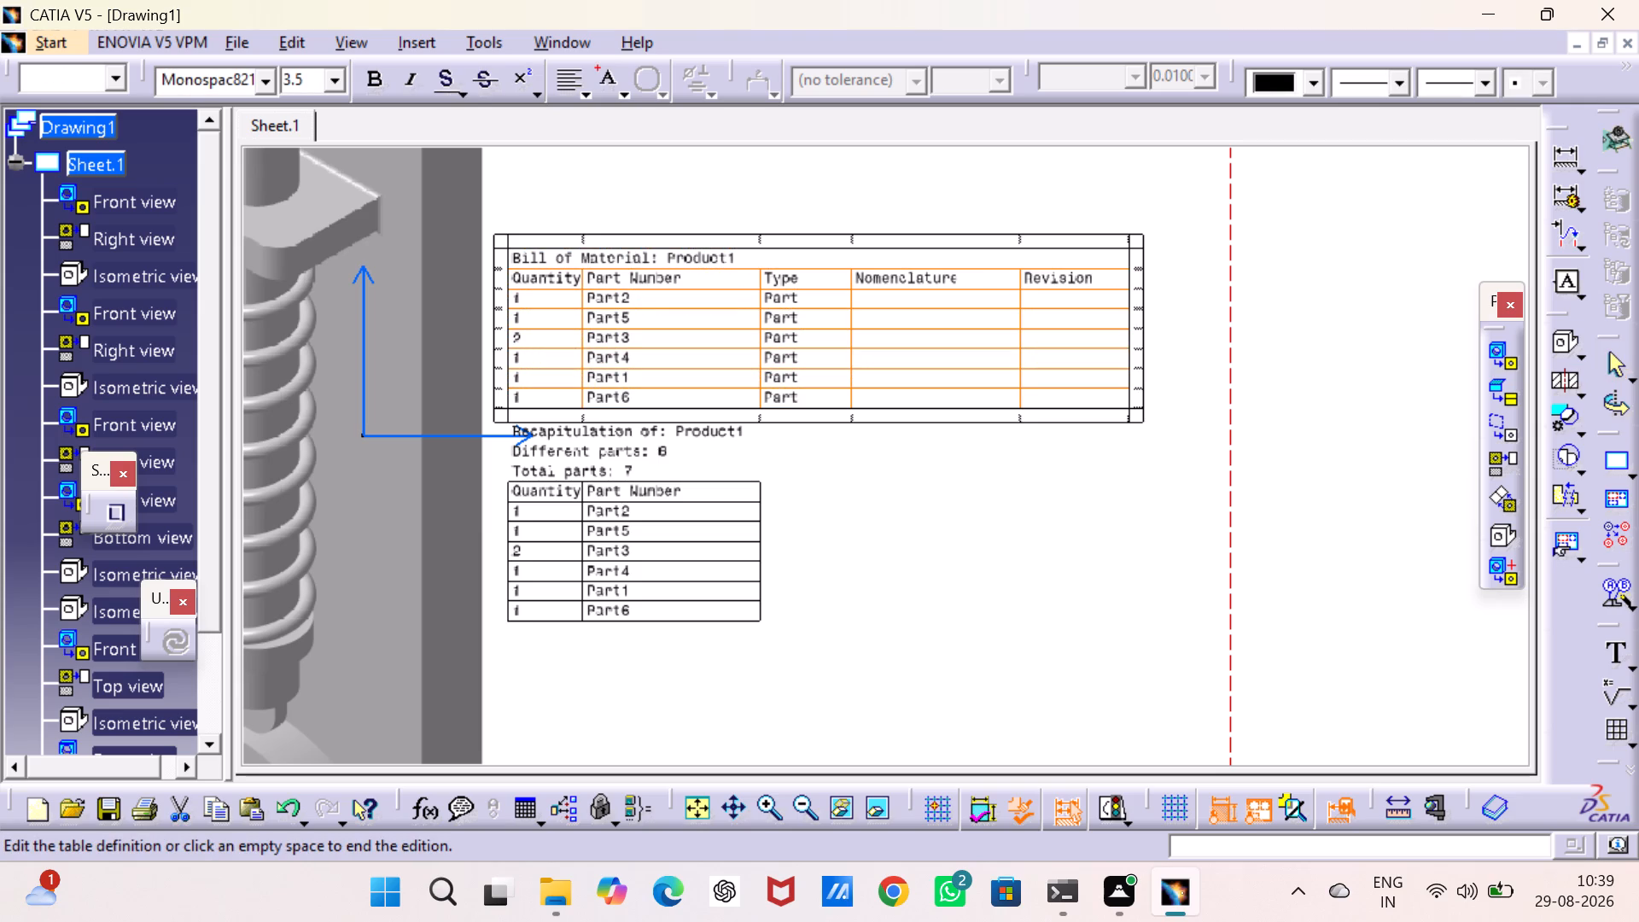
double_click(635, 297)
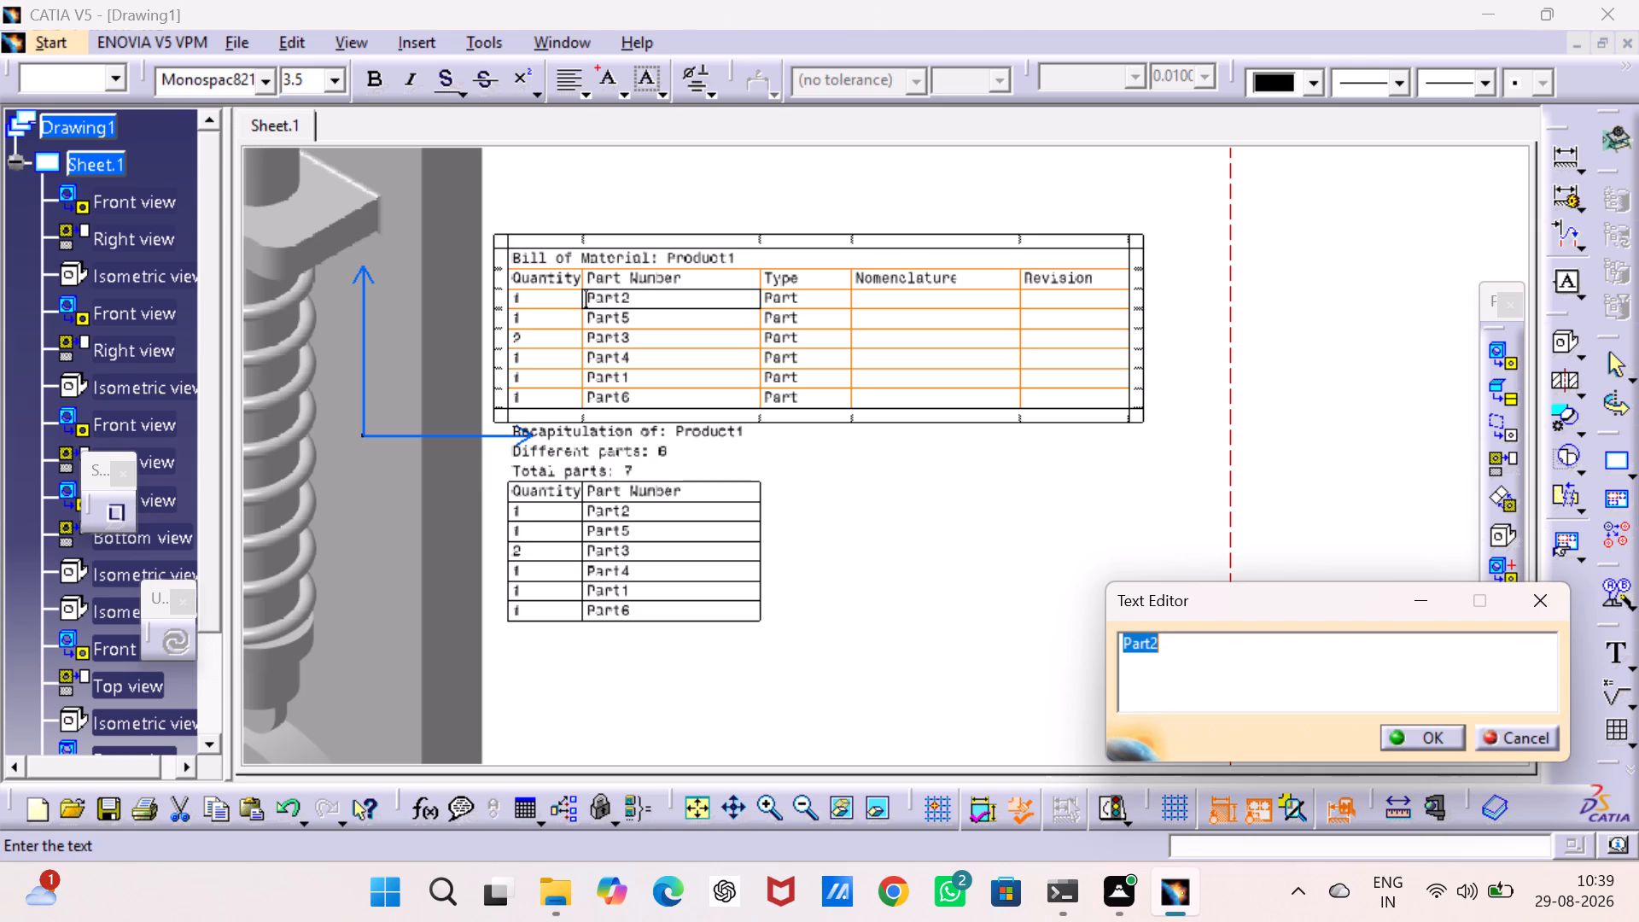
key(c)
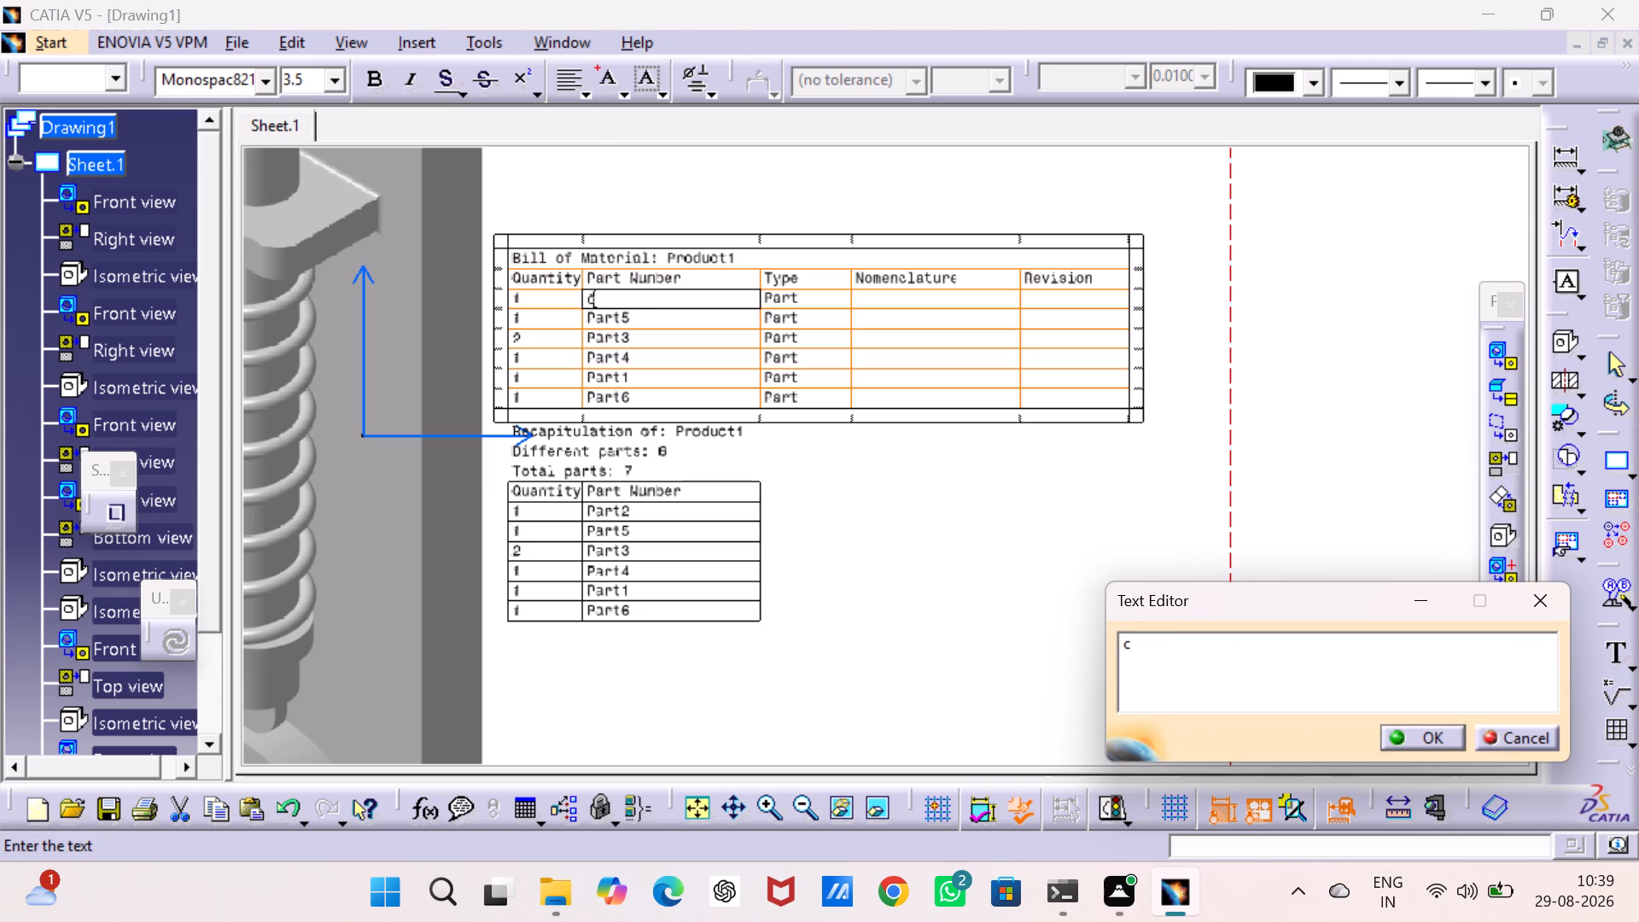
key(BackSpace)
text(cam)
click(1449, 735)
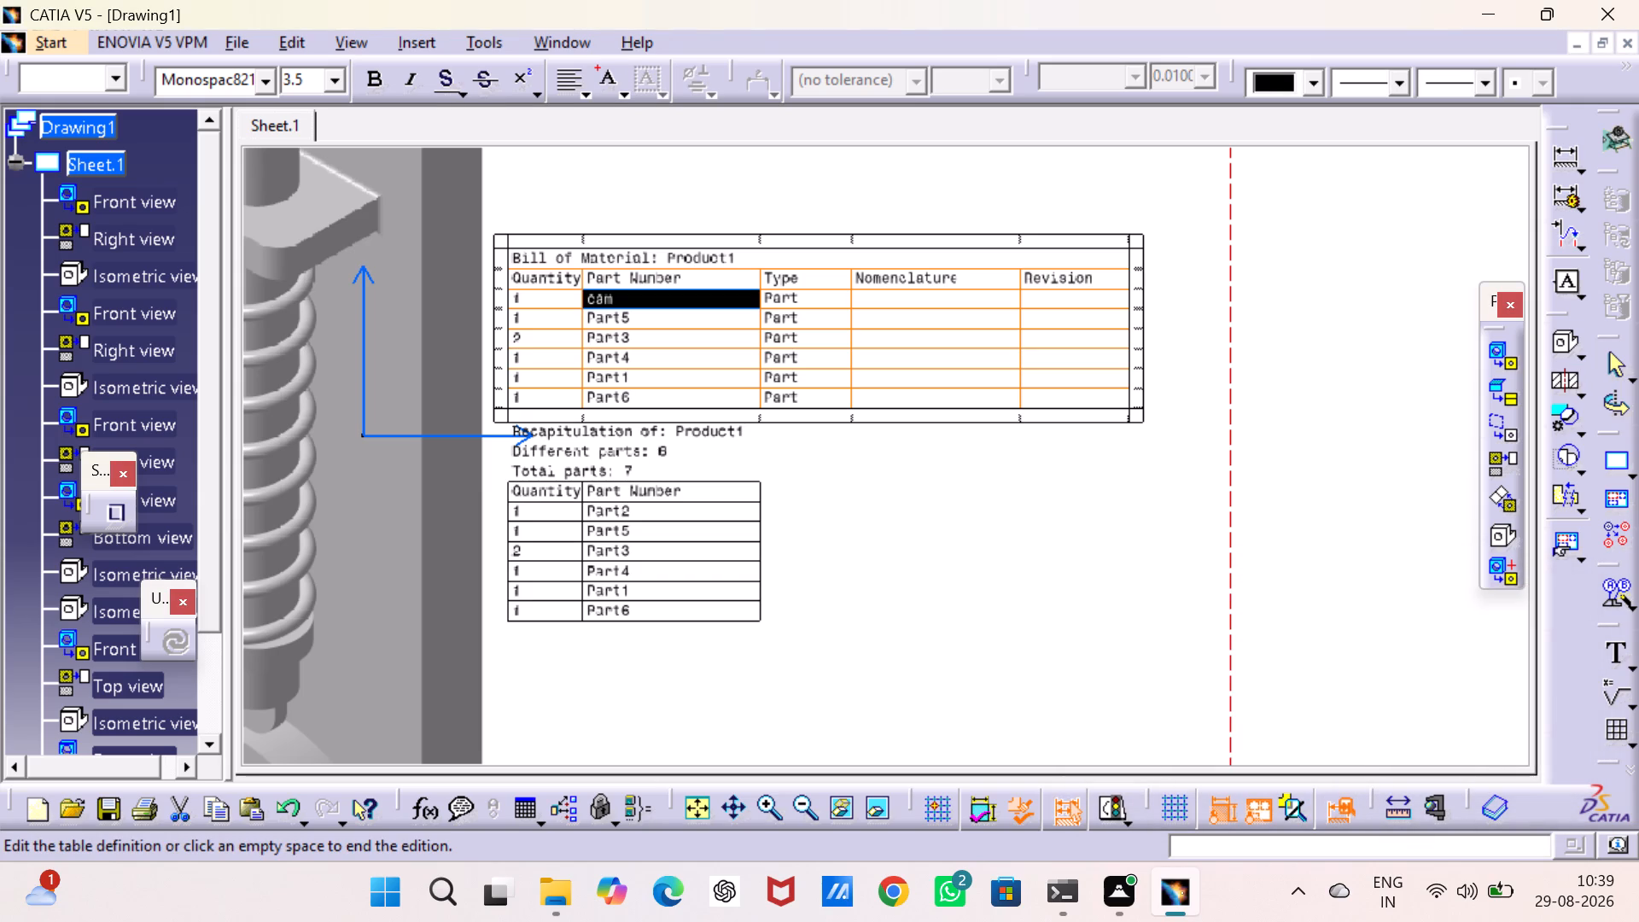
Set the font size of the Part5 and cam cells in the Bill of Material table to 5.0 mm.
double_click(679, 324)
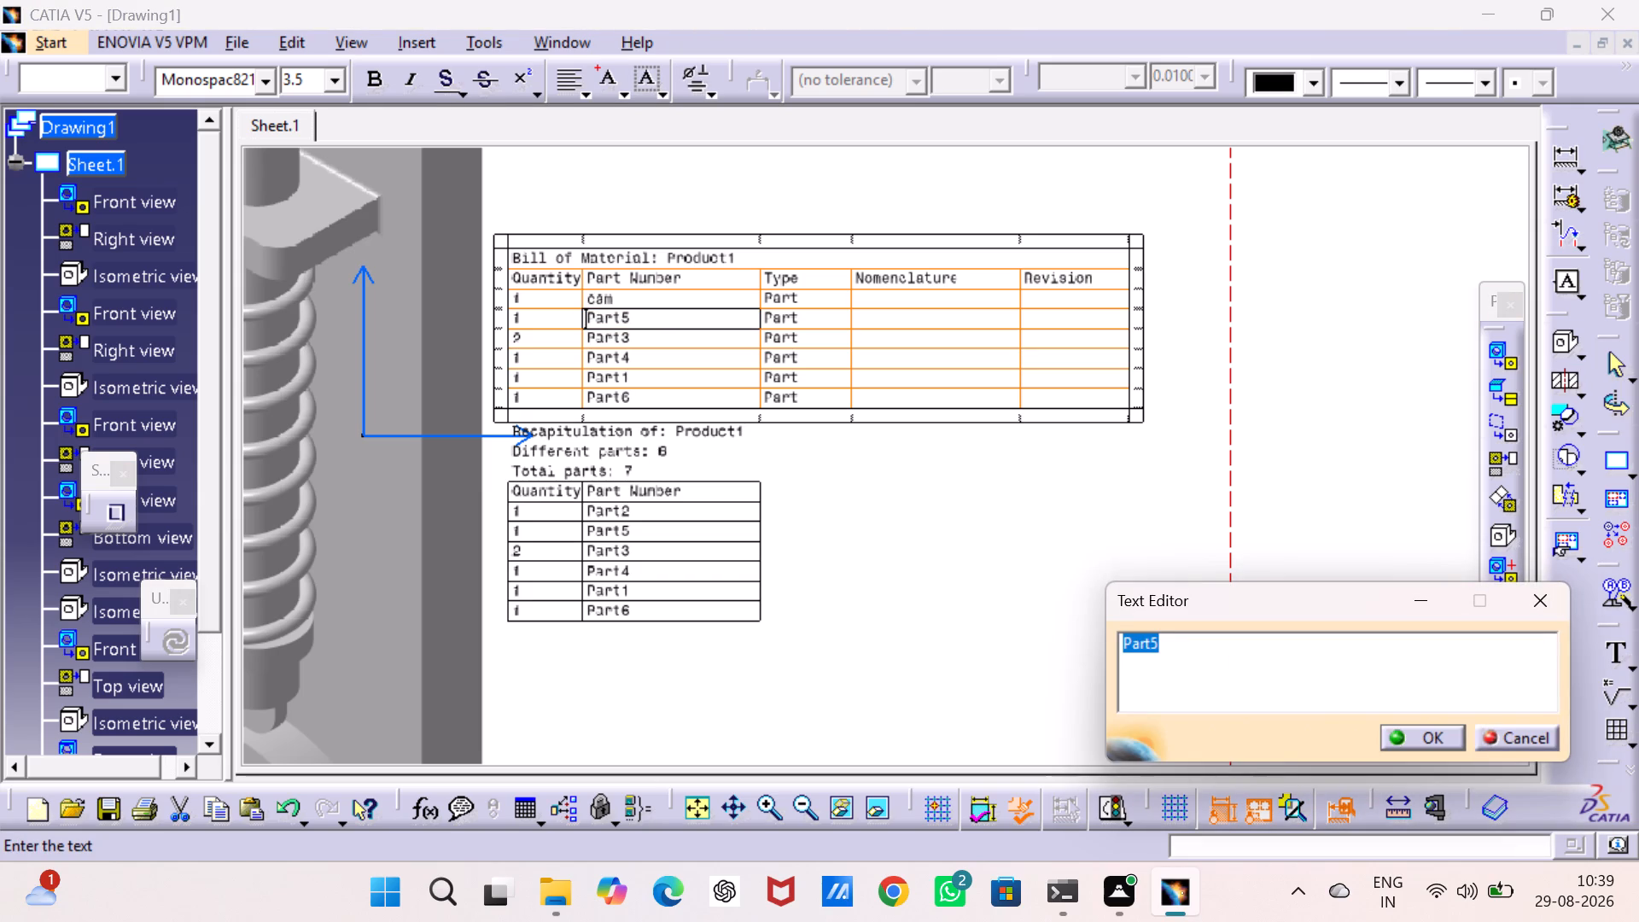
click(335, 79)
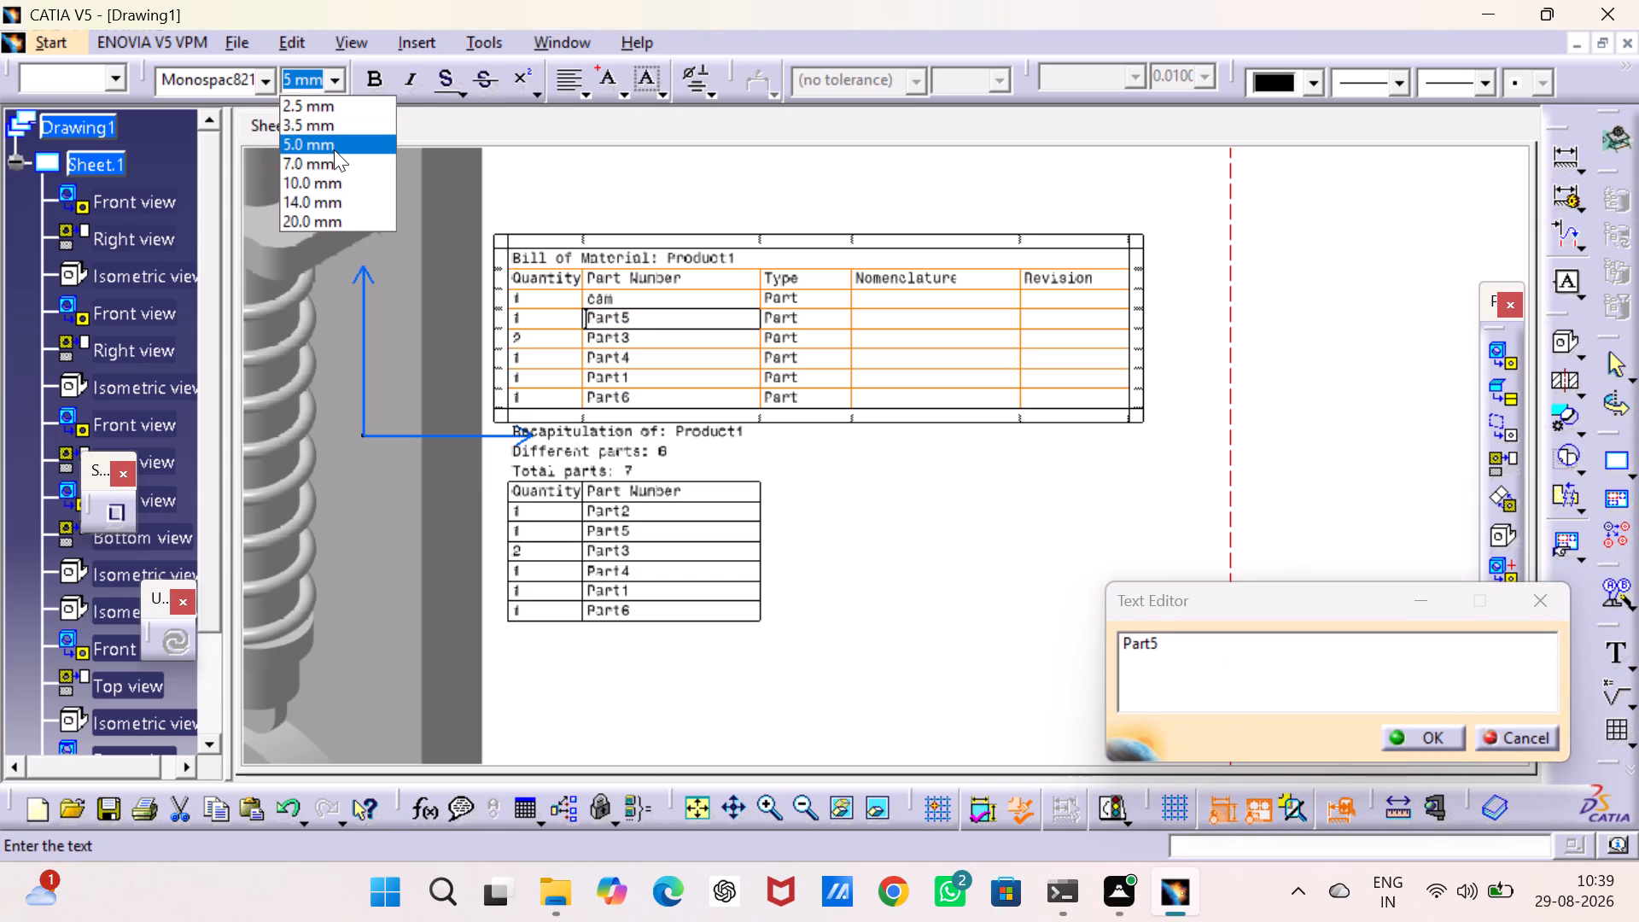
click(334, 143)
double_click(624, 295)
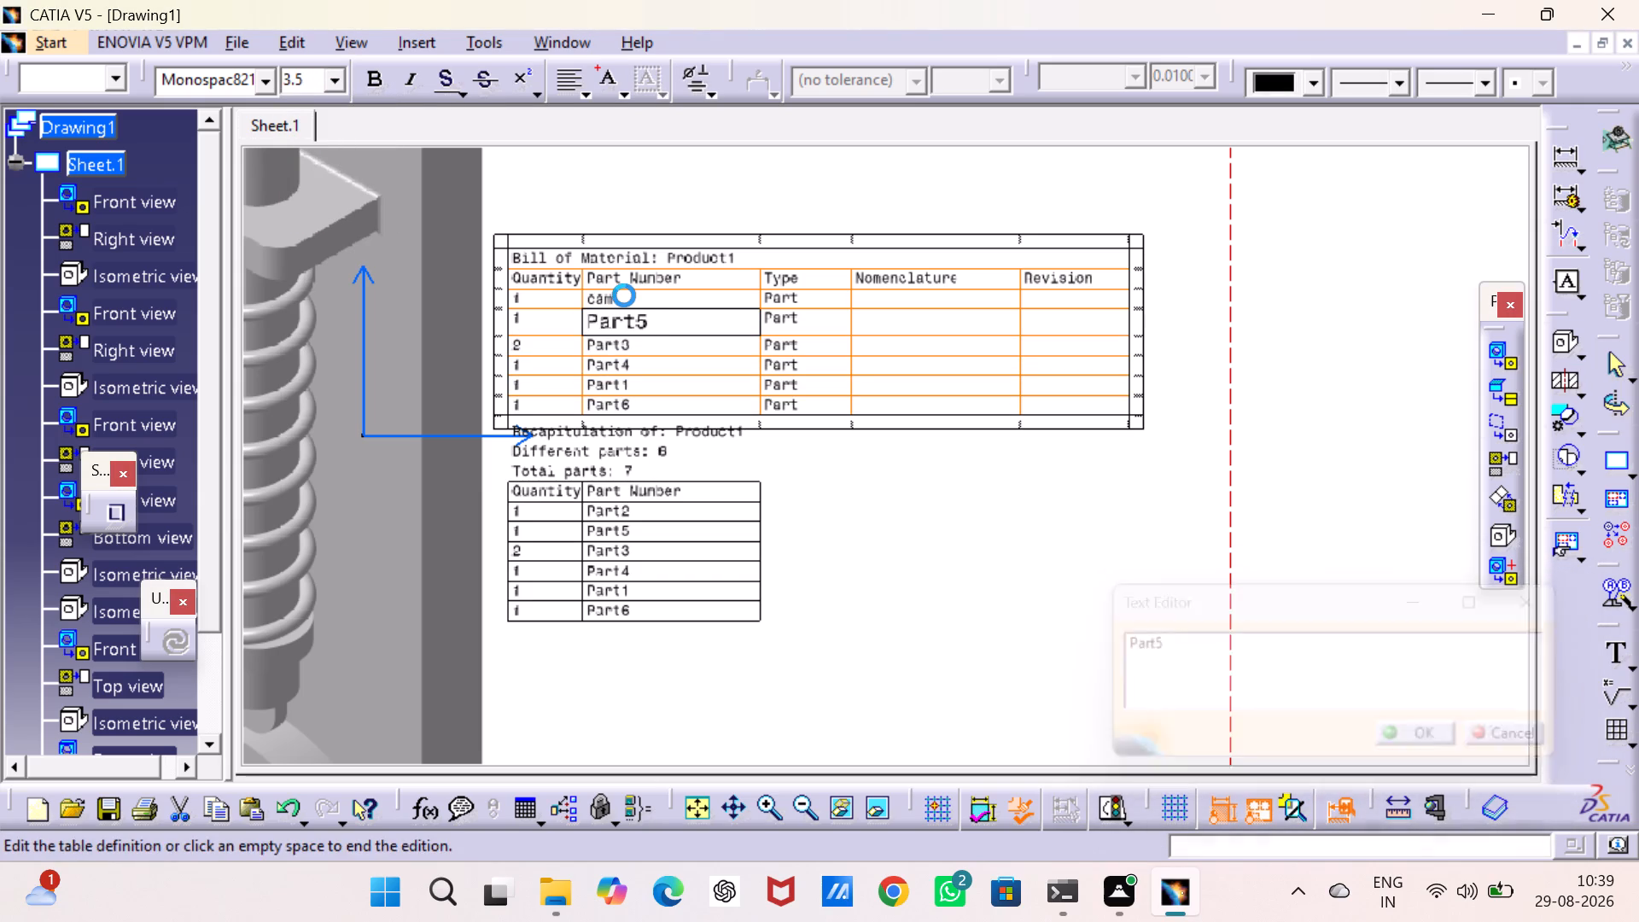
click(338, 84)
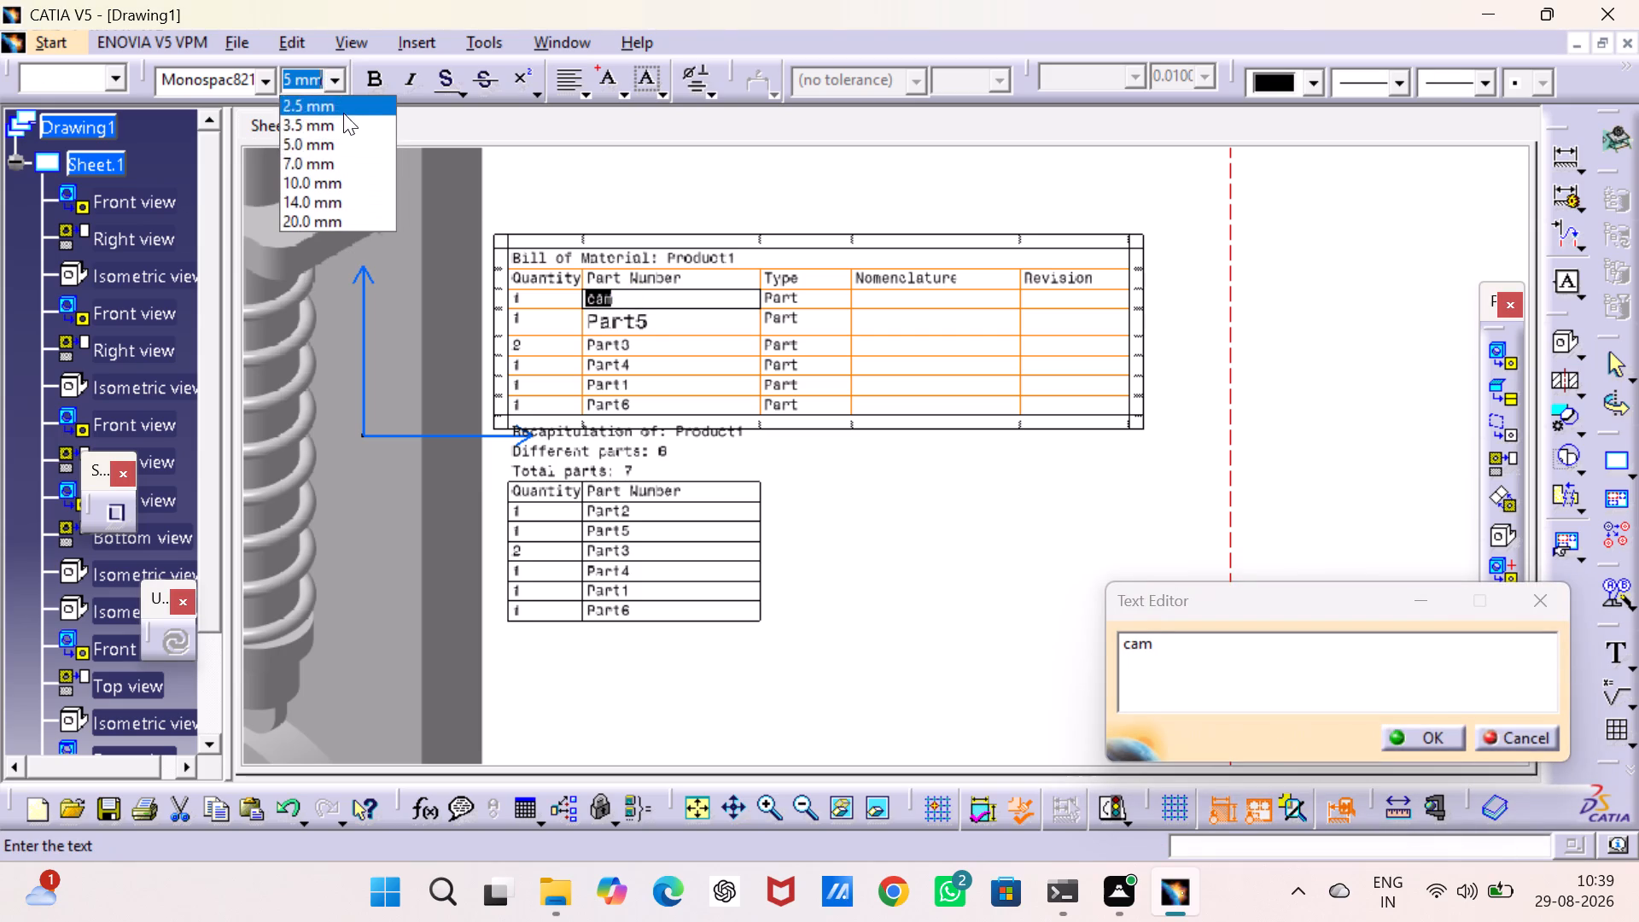
click(338, 147)
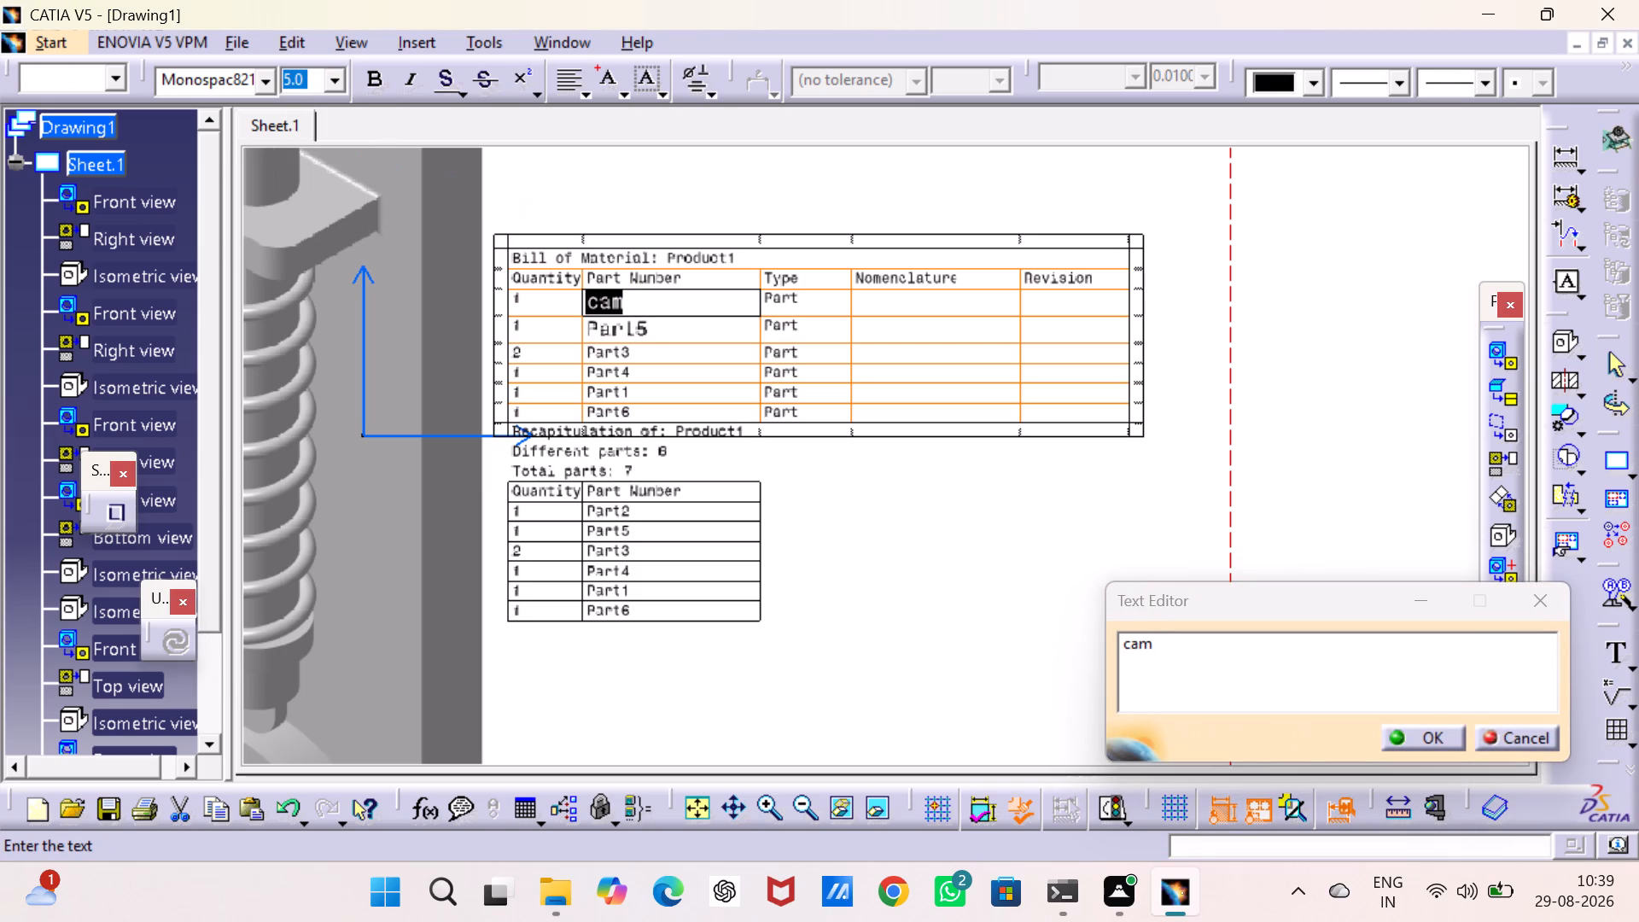
Set the font size of the Bill of Material table's Quantity header to 7.0 mm.
double_click(545, 277)
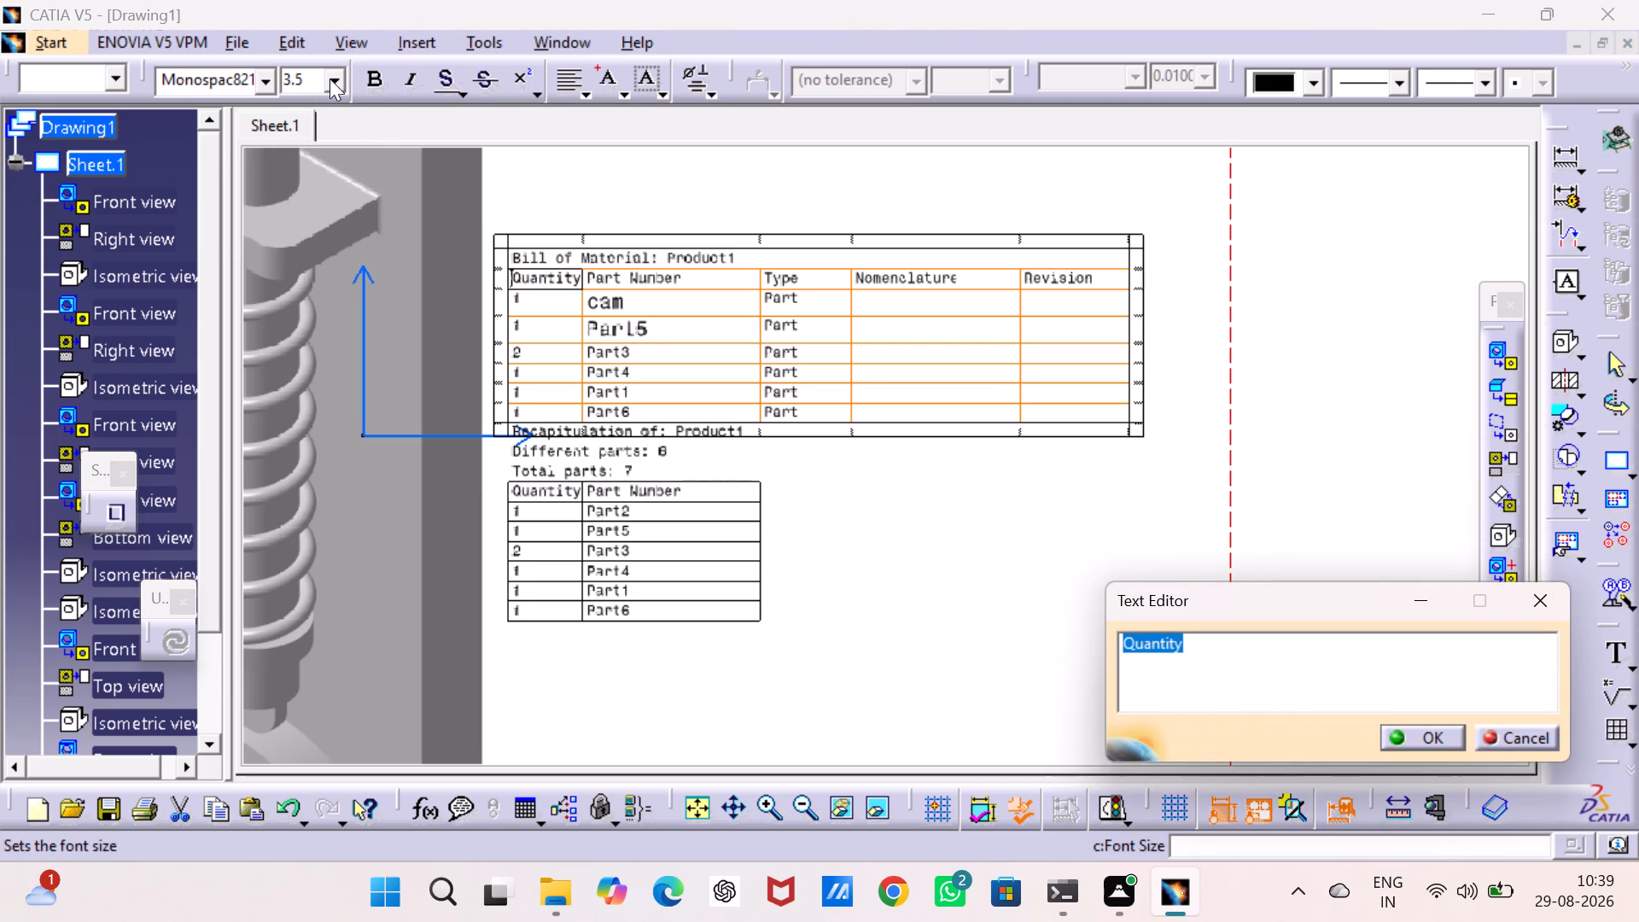
click(338, 79)
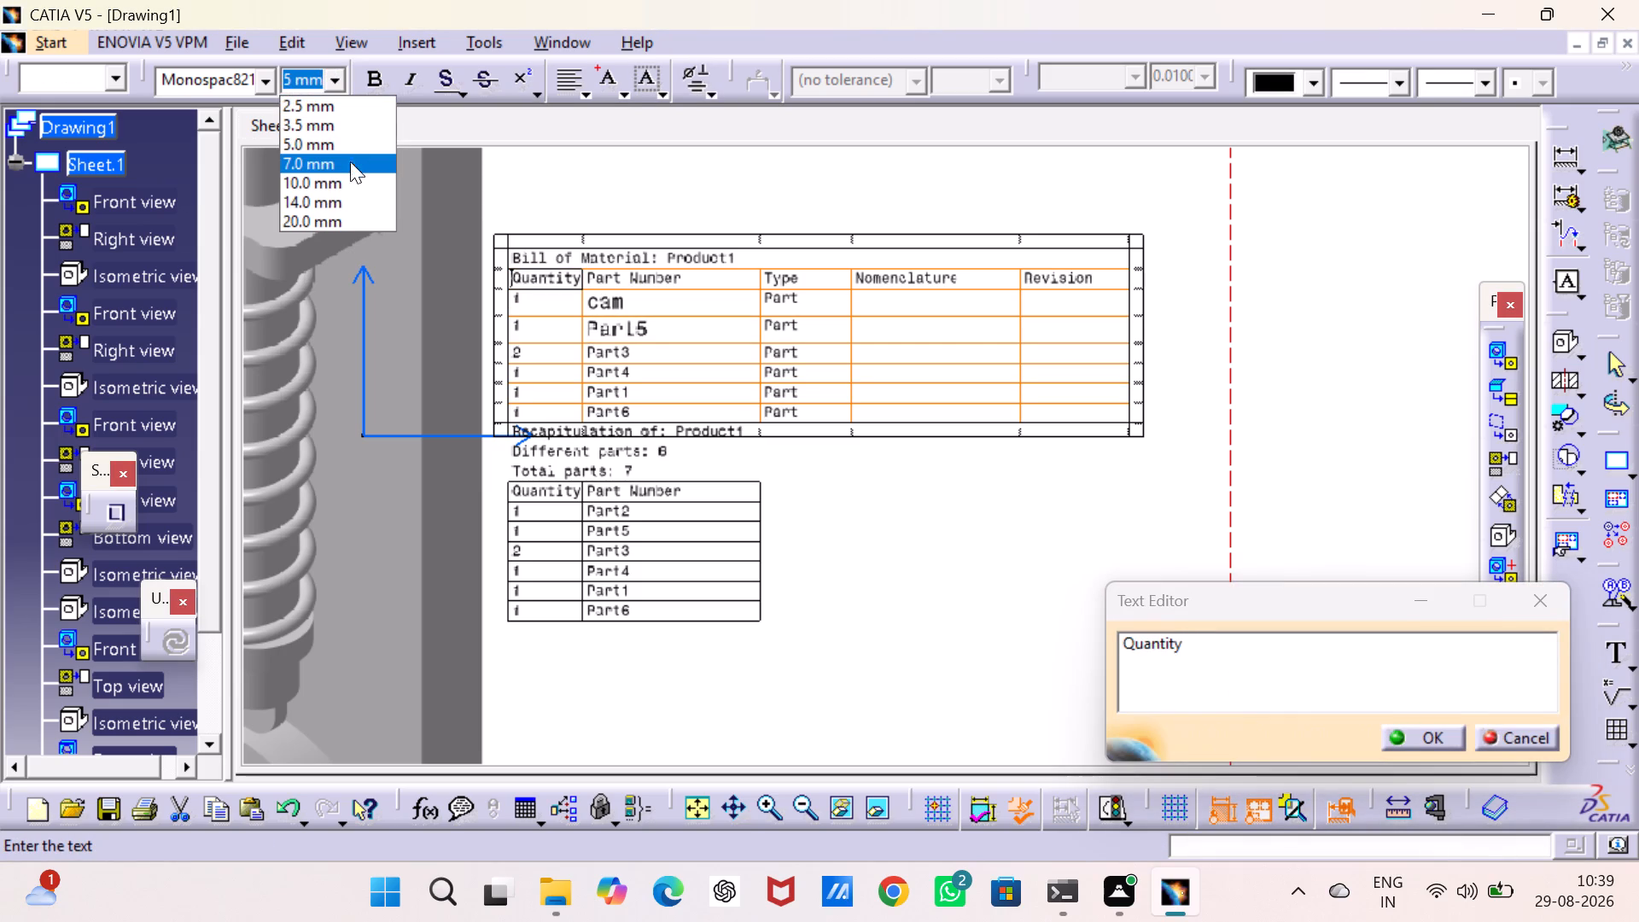
click(351, 157)
Set the font size of the Bill of Material table's Part Number and Type headers to 7.0 mm.
double_click(662, 295)
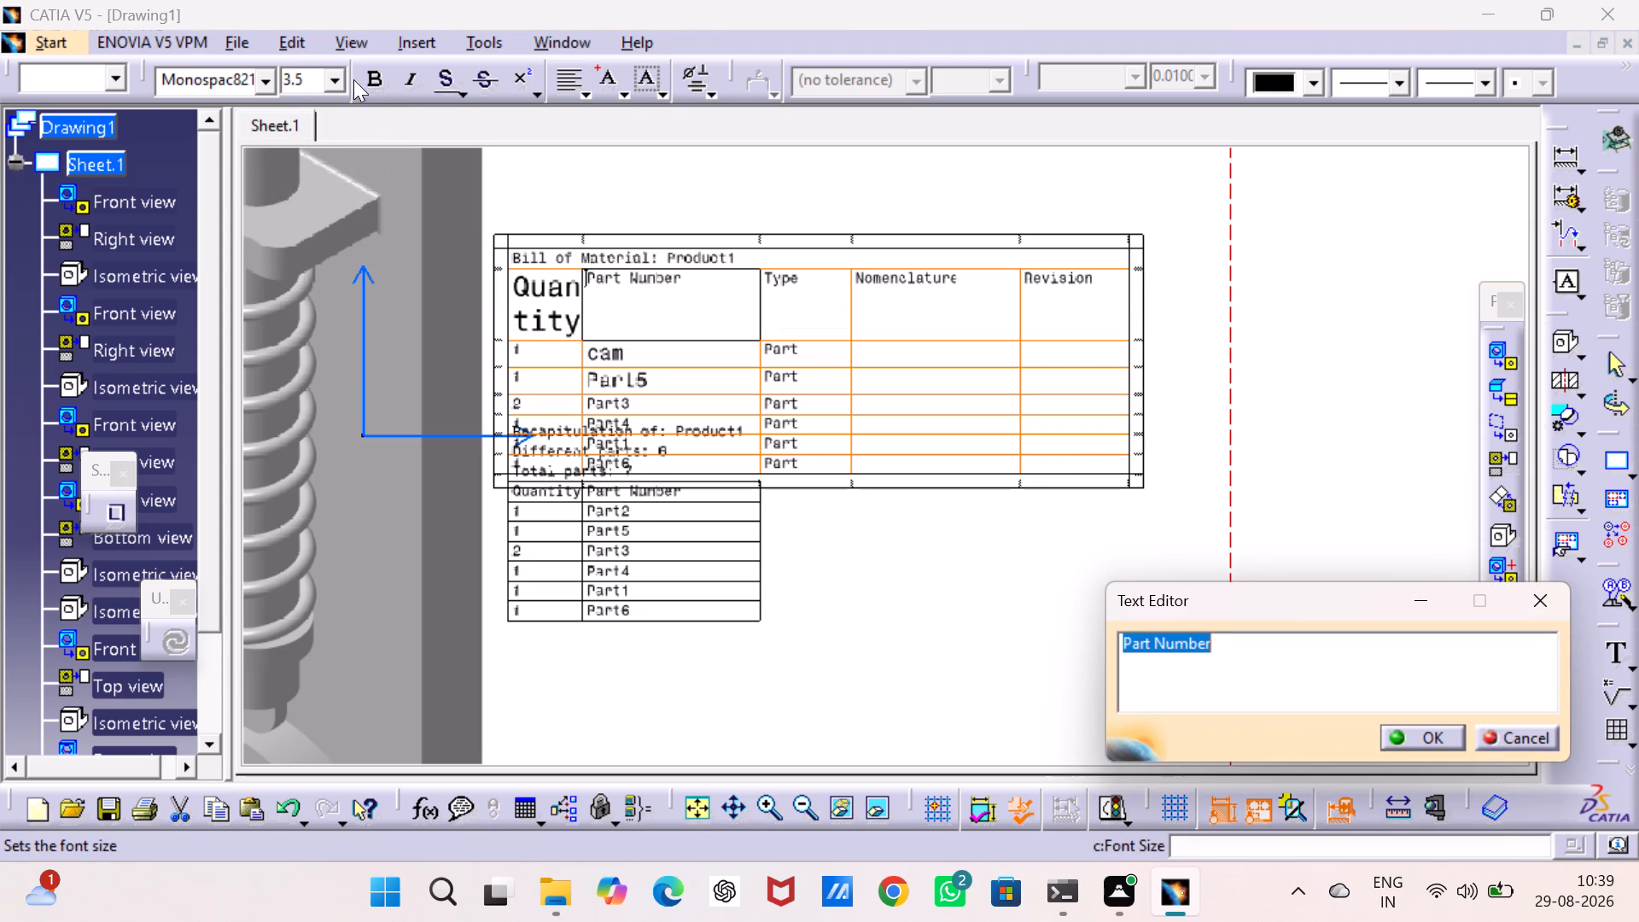
click(326, 73)
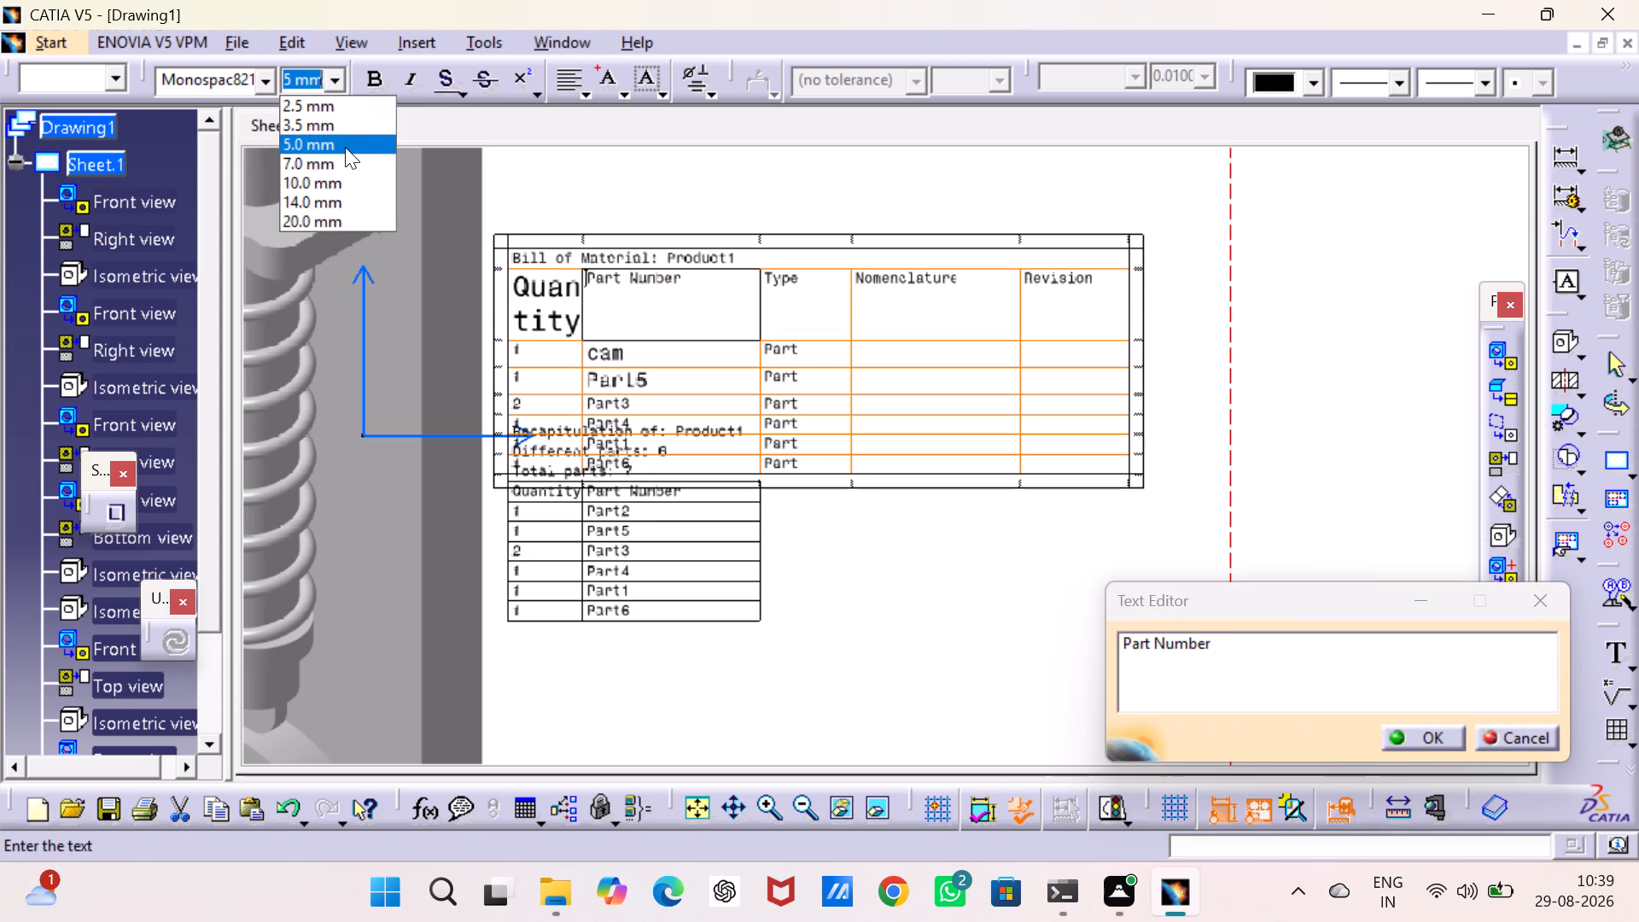
click(350, 164)
double_click(812, 314)
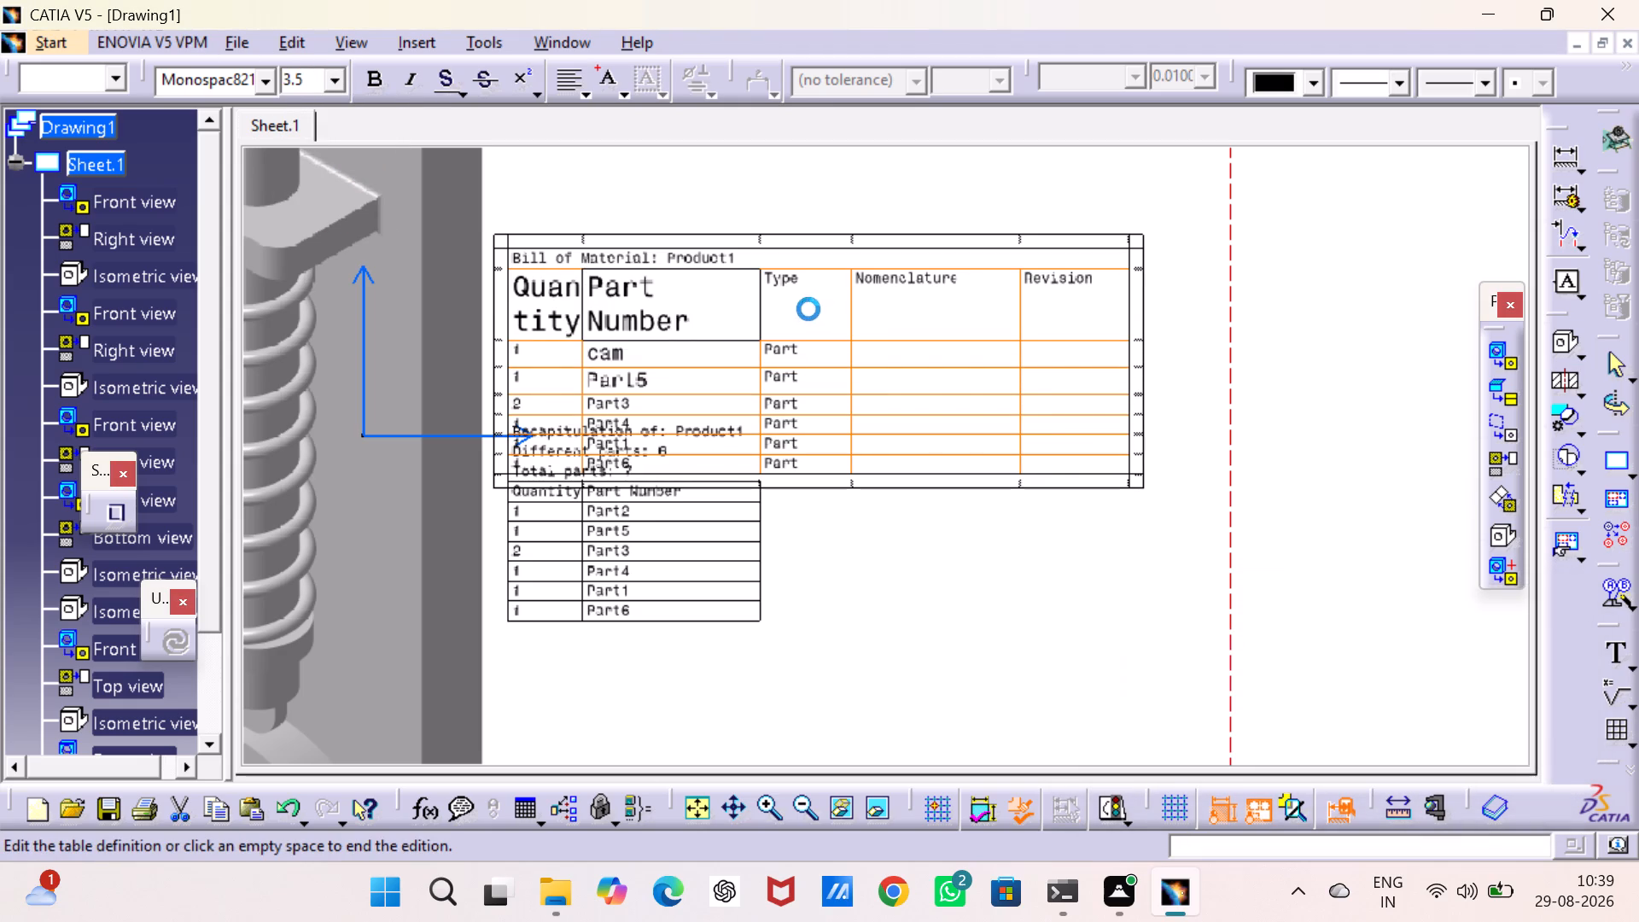
click(341, 77)
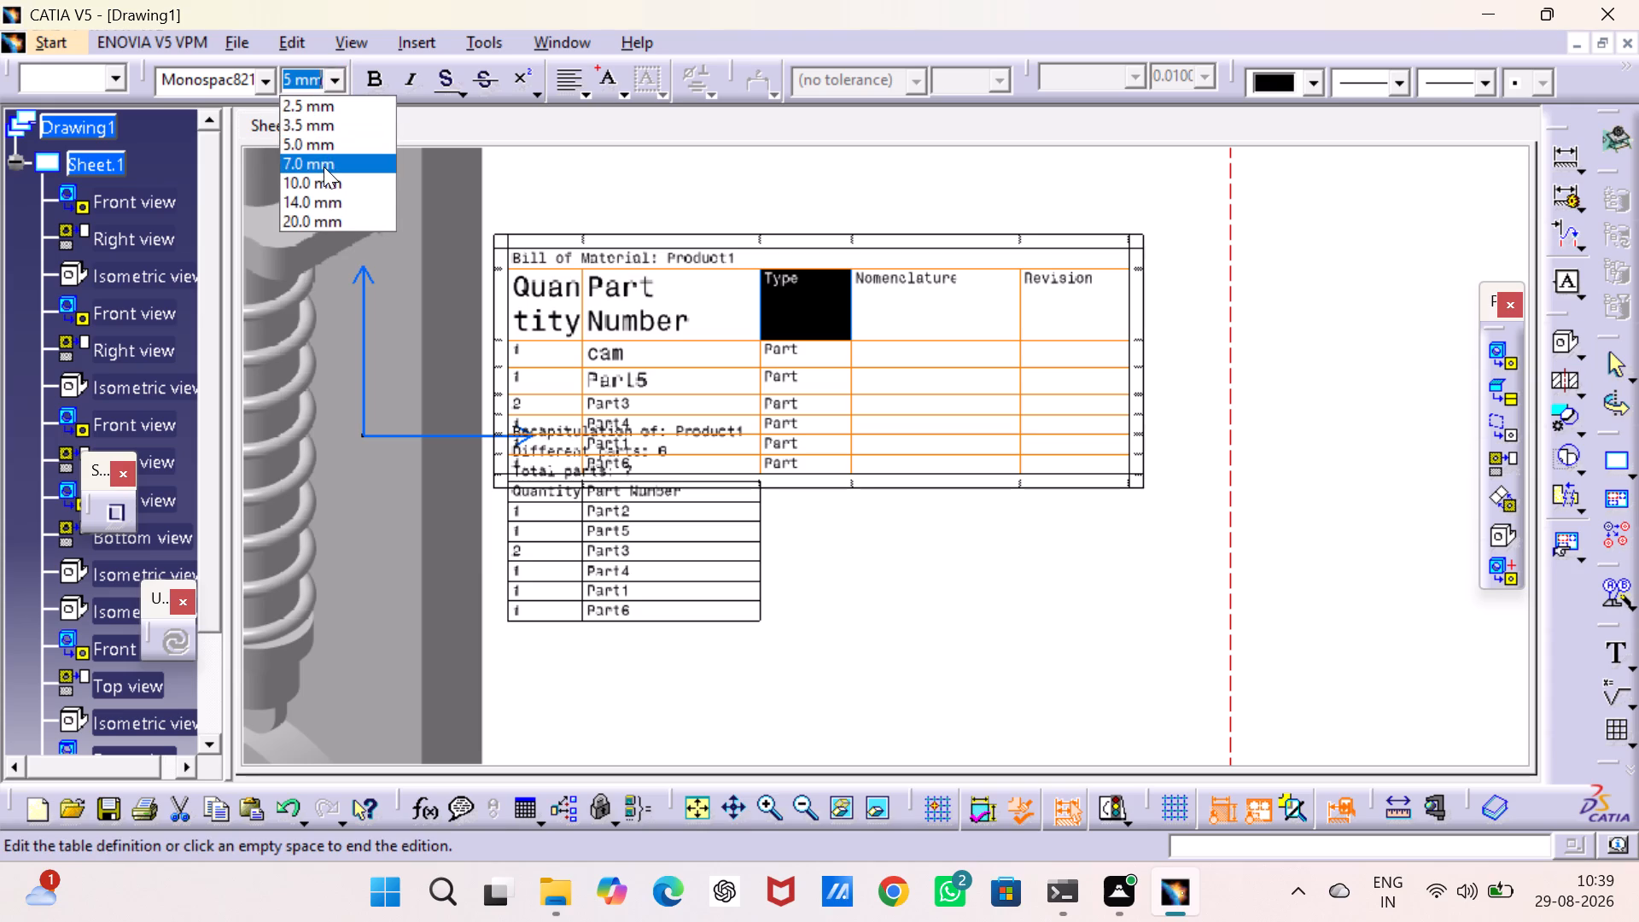
click(324, 165)
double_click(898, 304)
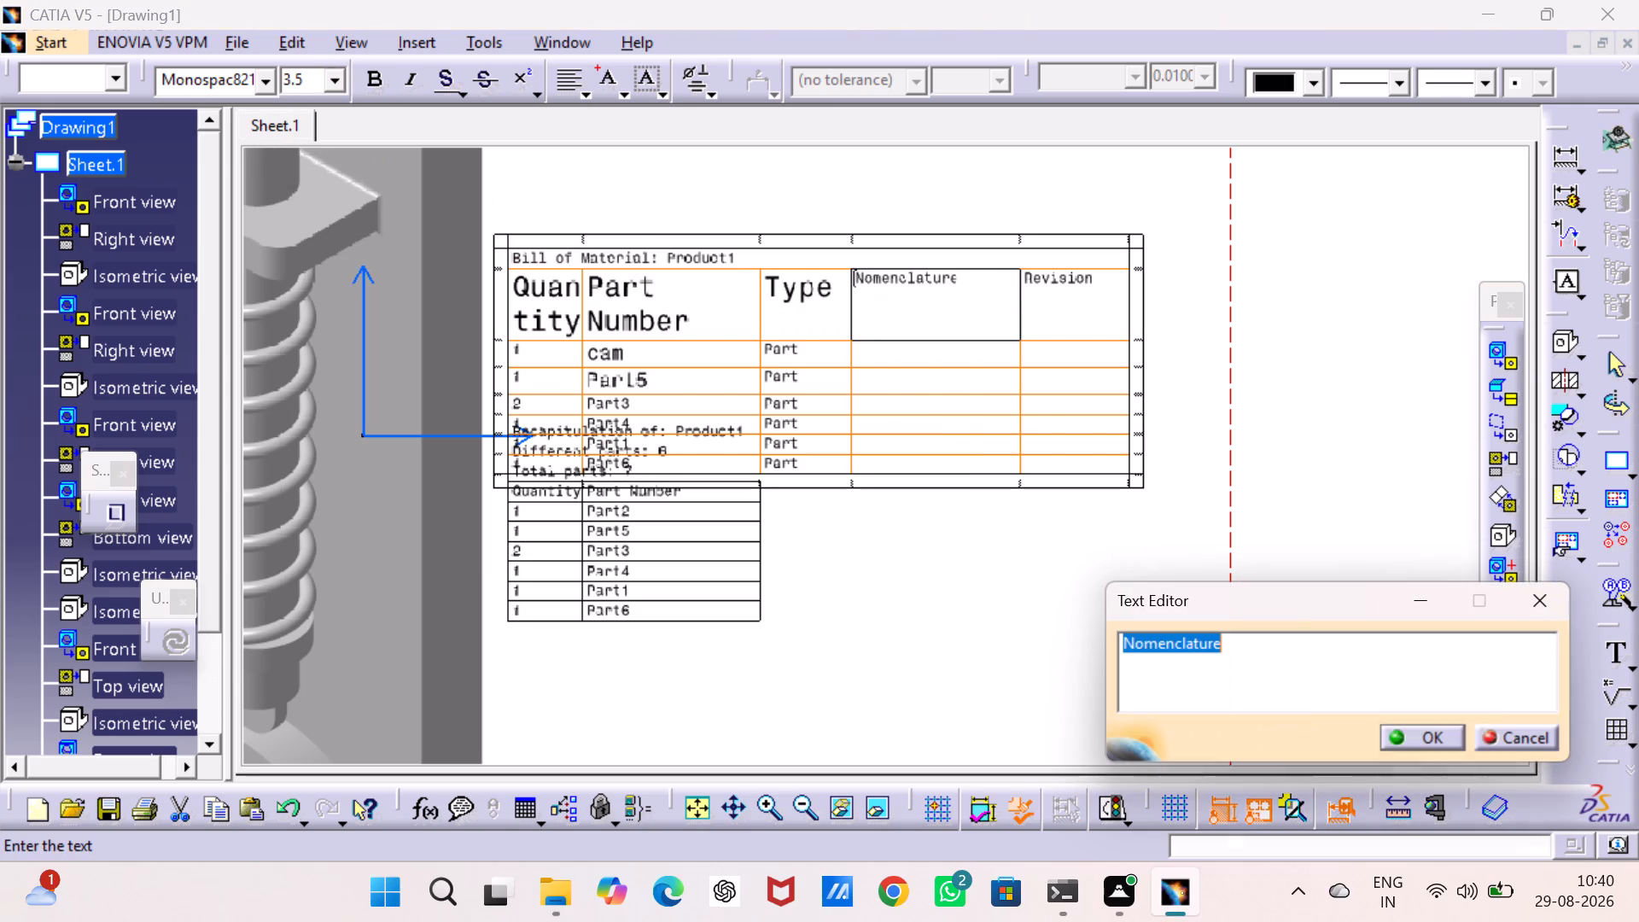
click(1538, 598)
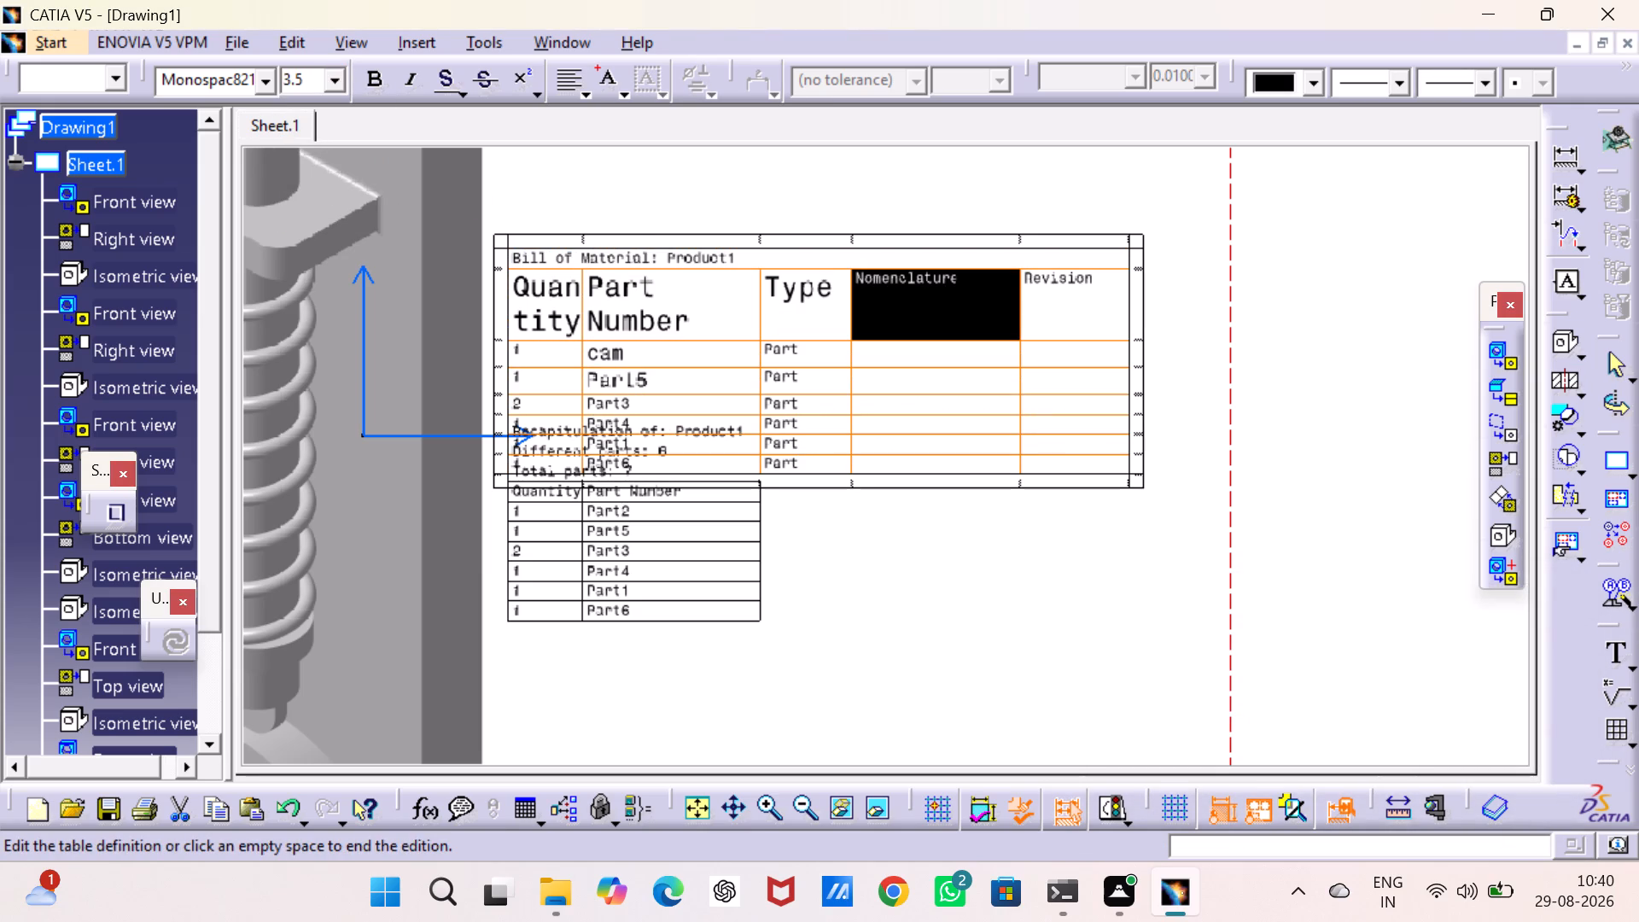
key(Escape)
Delete the Nomenclature and Revision columns from the Bill of Material table.
click(913, 233)
right_click(913, 233)
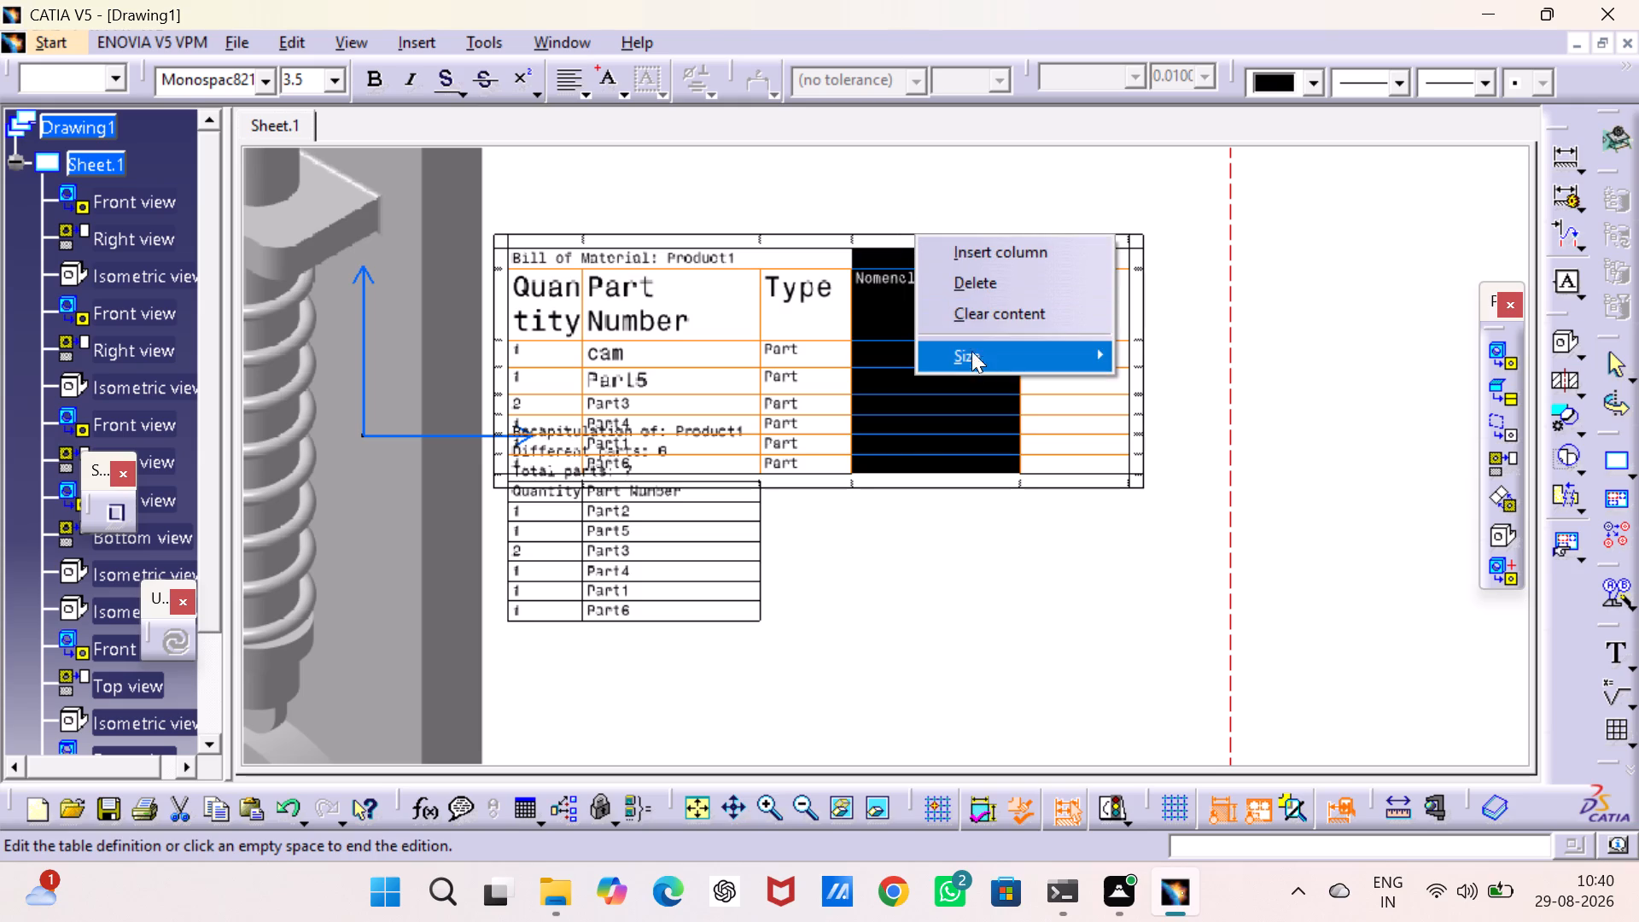
click(976, 289)
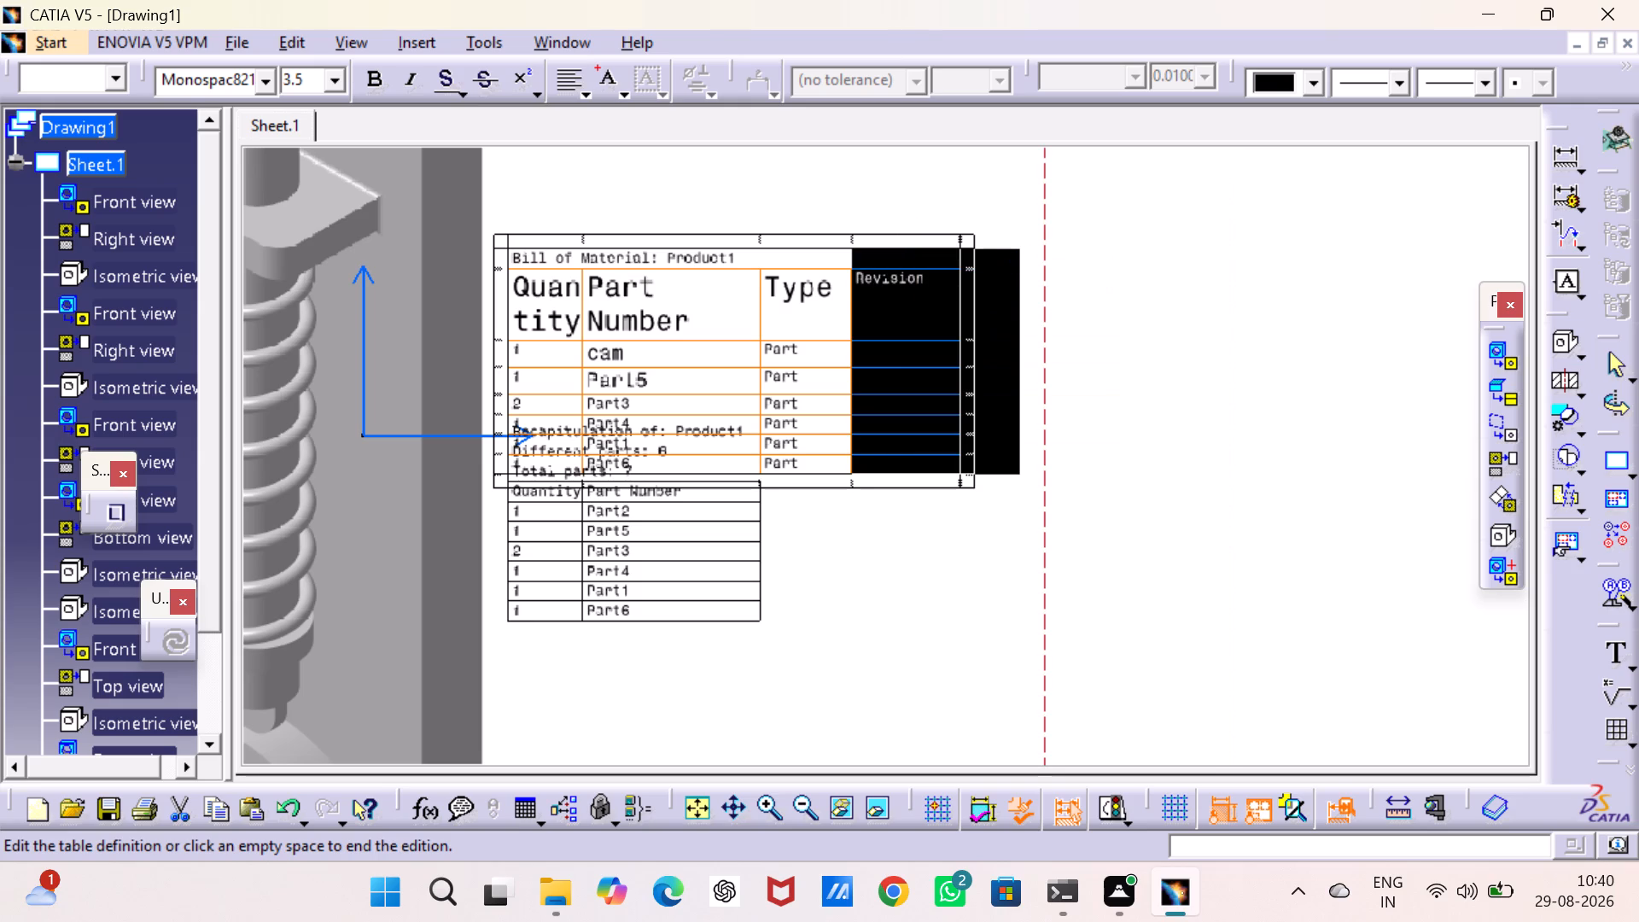
click(880, 229)
right_click(880, 229)
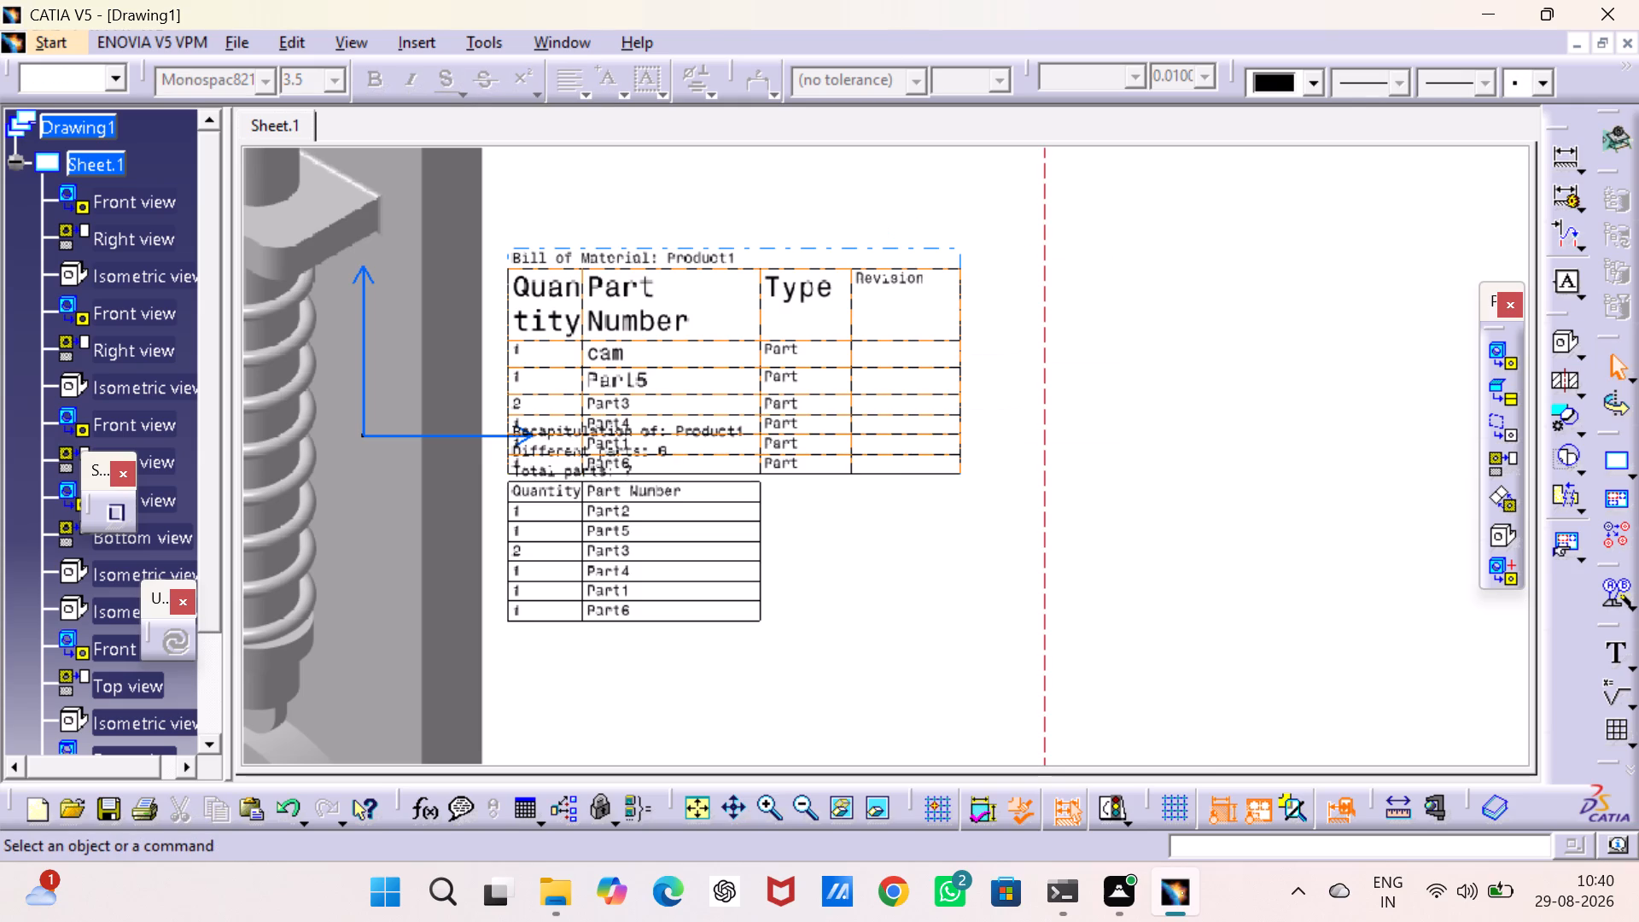
double_click(905, 277)
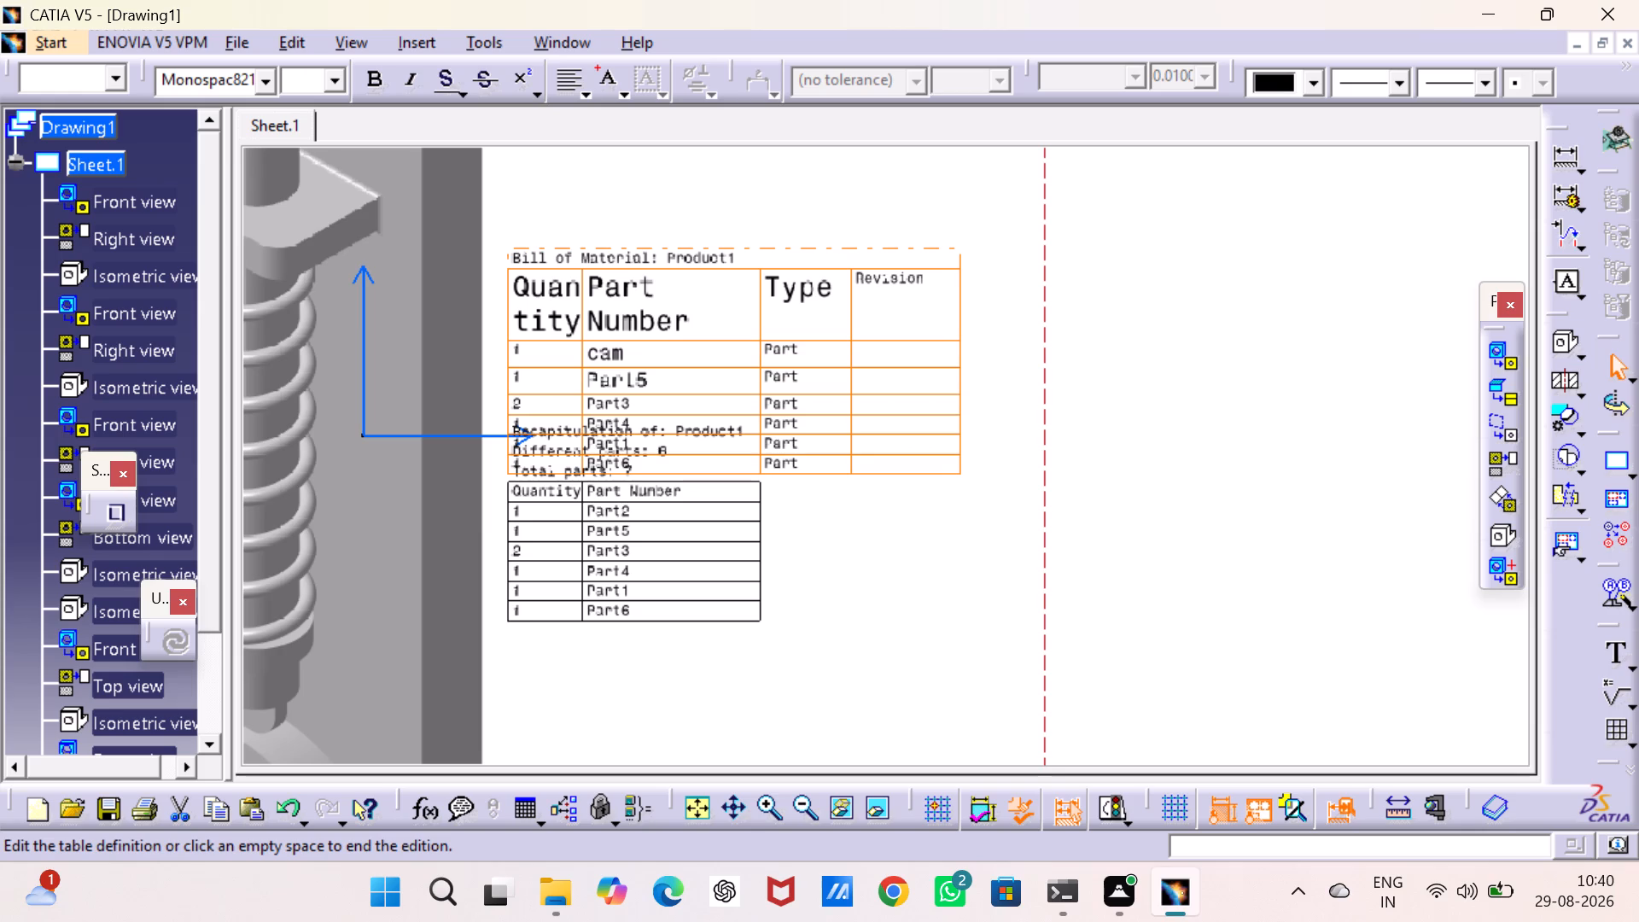
right_click(899, 244)
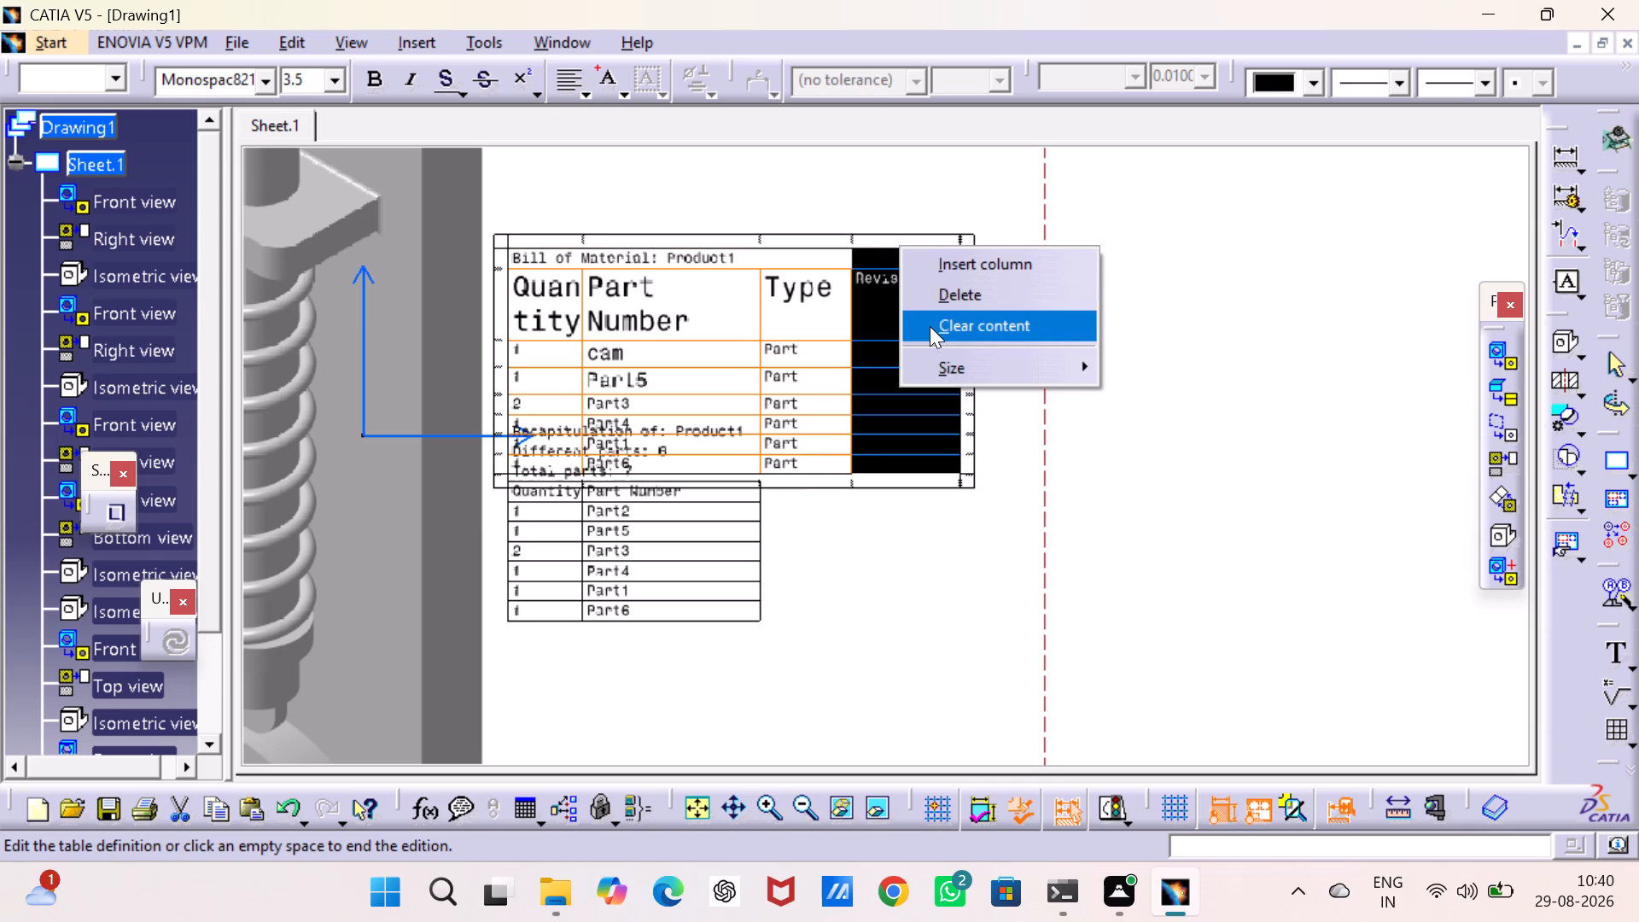
click(942, 295)
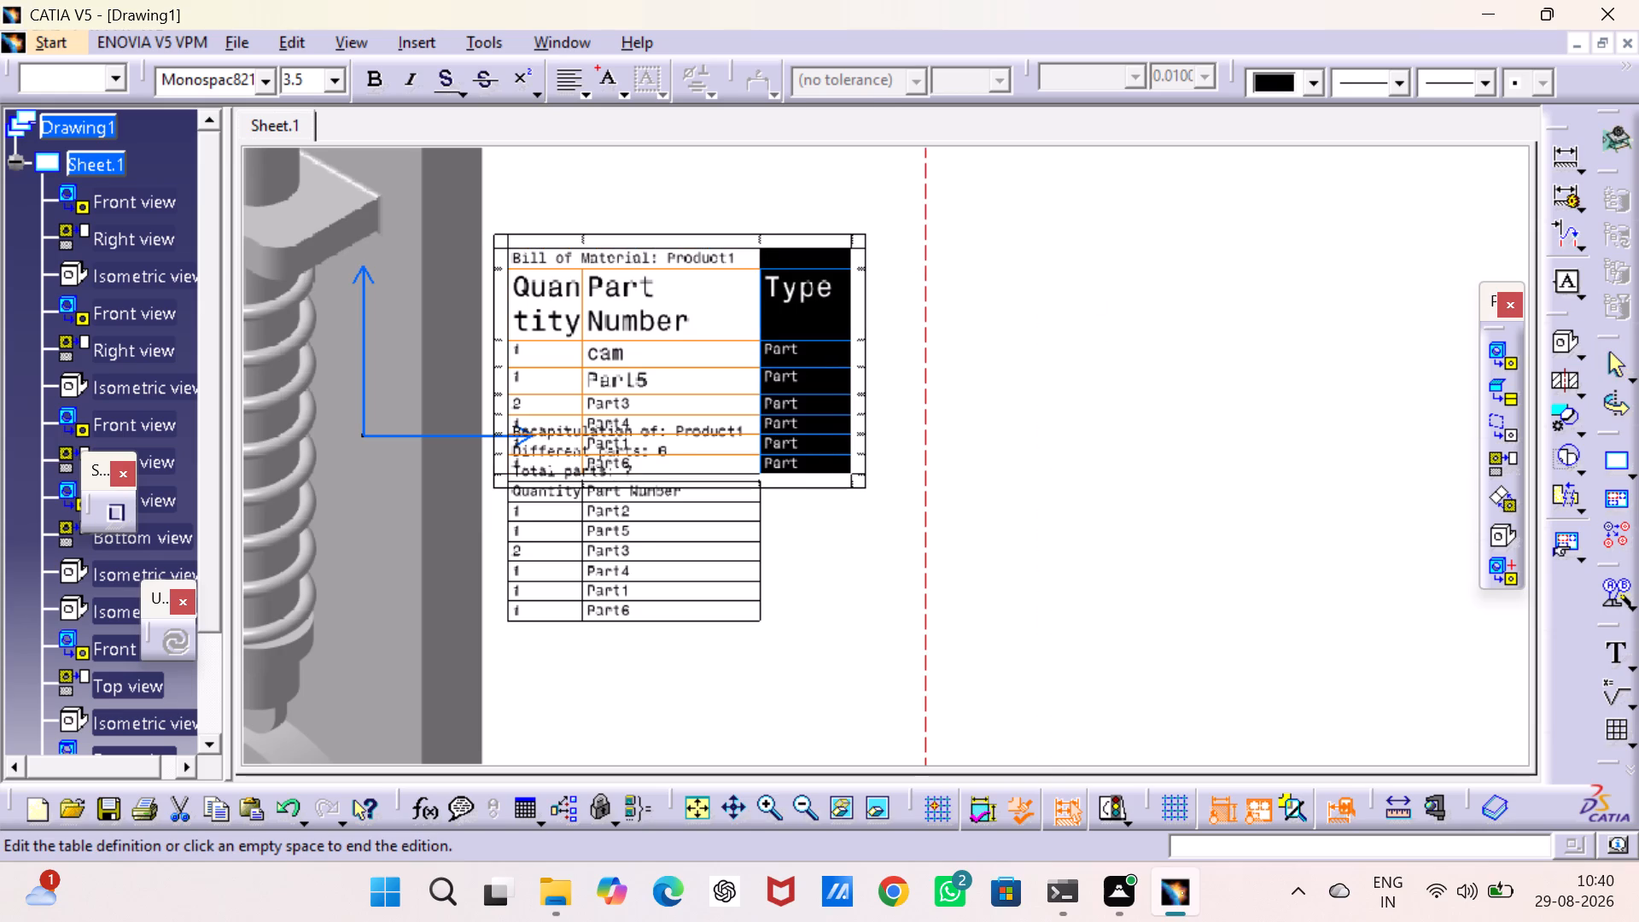
Move the Bill of Material table upward so it sits clear above the Recapitulation text and table.
middle_drag(947, 420, 1134, 450)
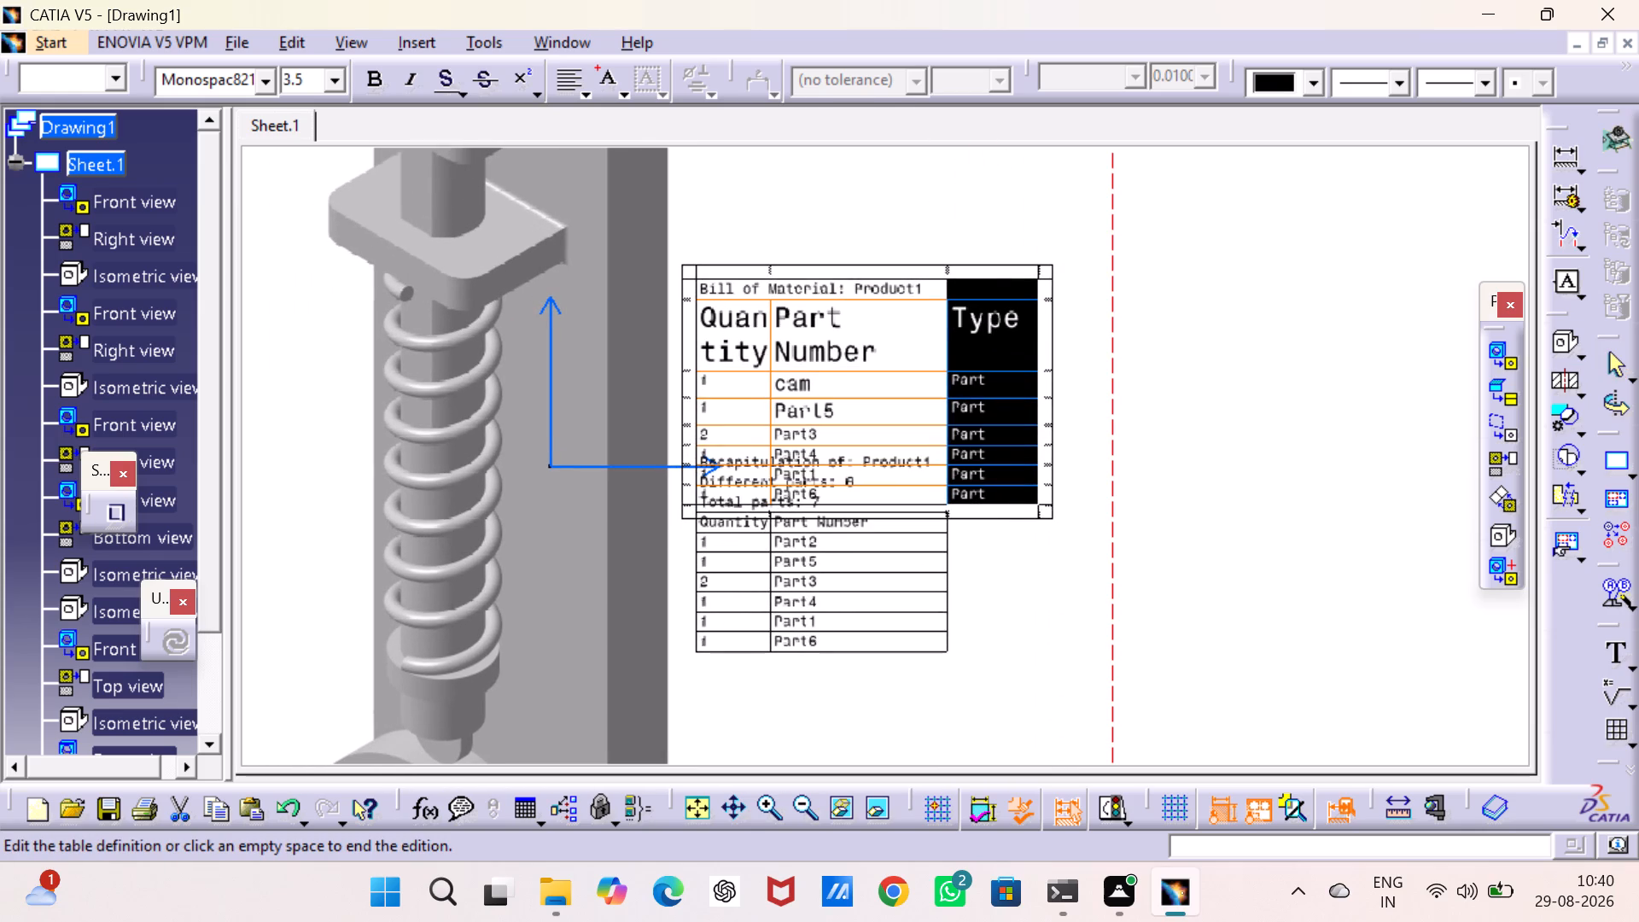
drag(906, 262, 905, 203)
key(Escape)
key(Escape)
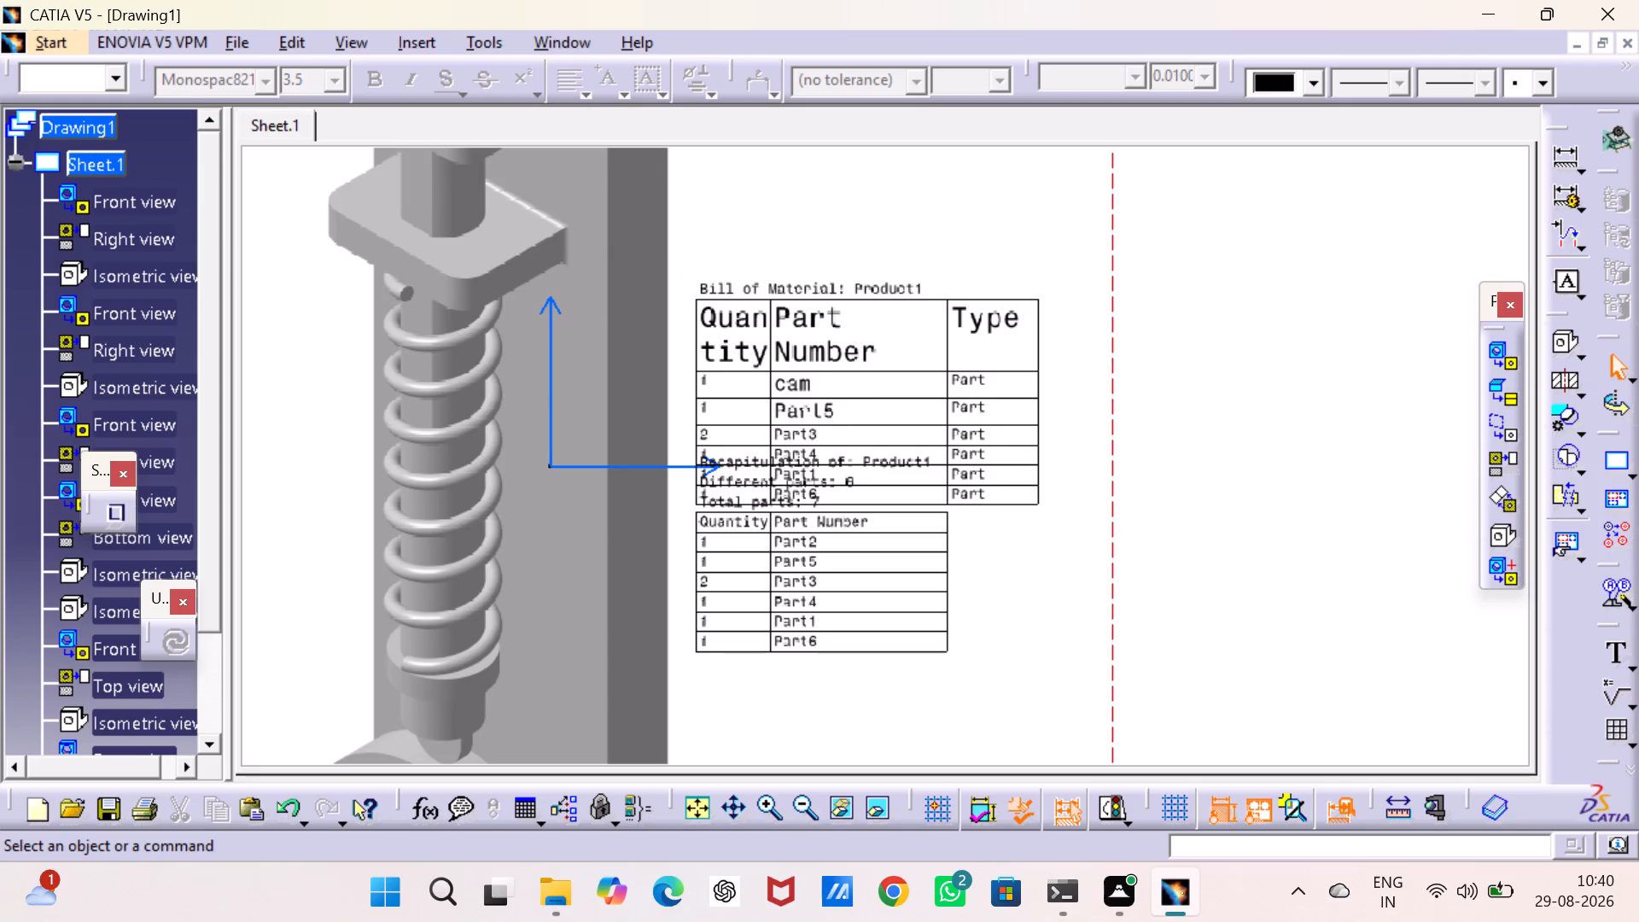
drag(872, 289, 870, 217)
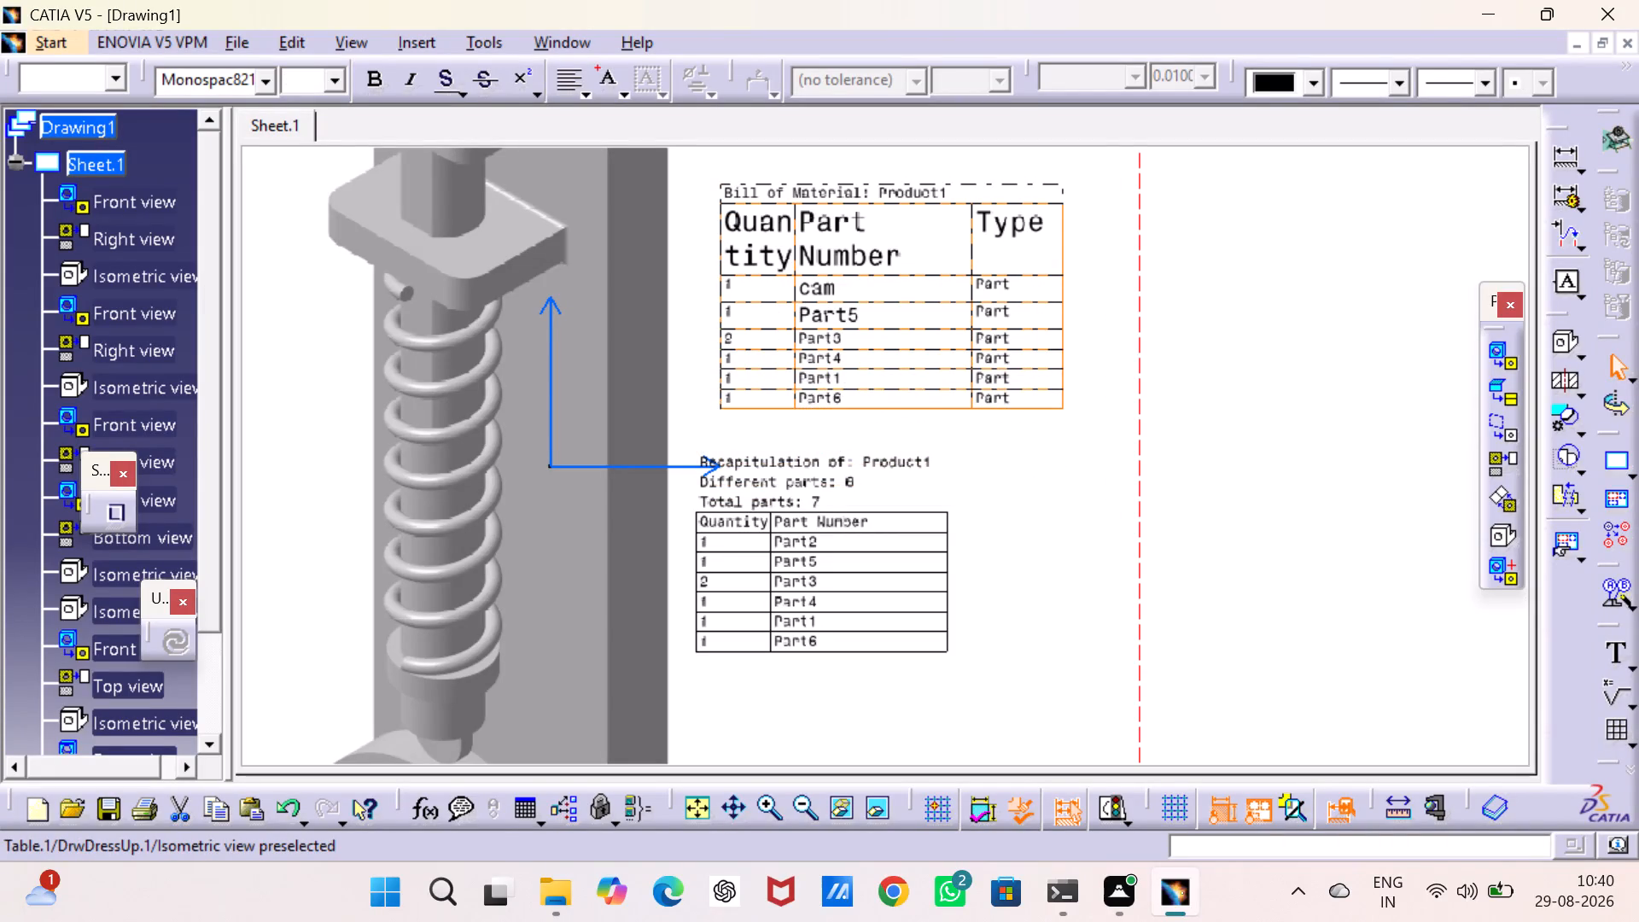
Replace the Part5 entry in the Bill of Material table's Part Number column with "cam base".
double_click(872, 315)
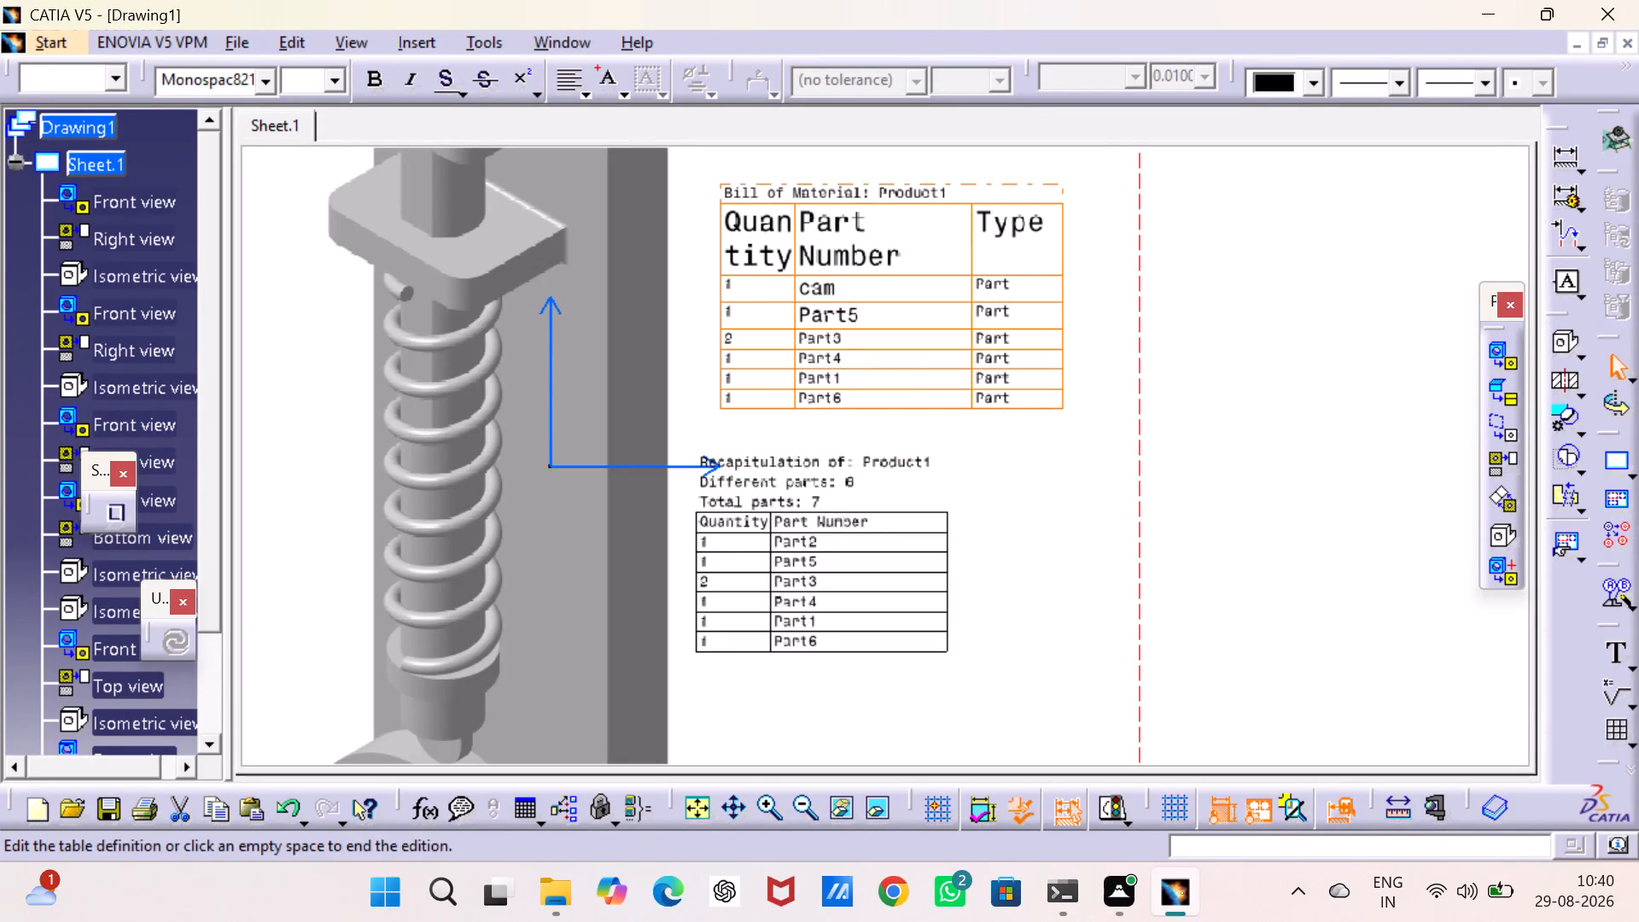
double_click(872, 315)
text(cam)
key(space)
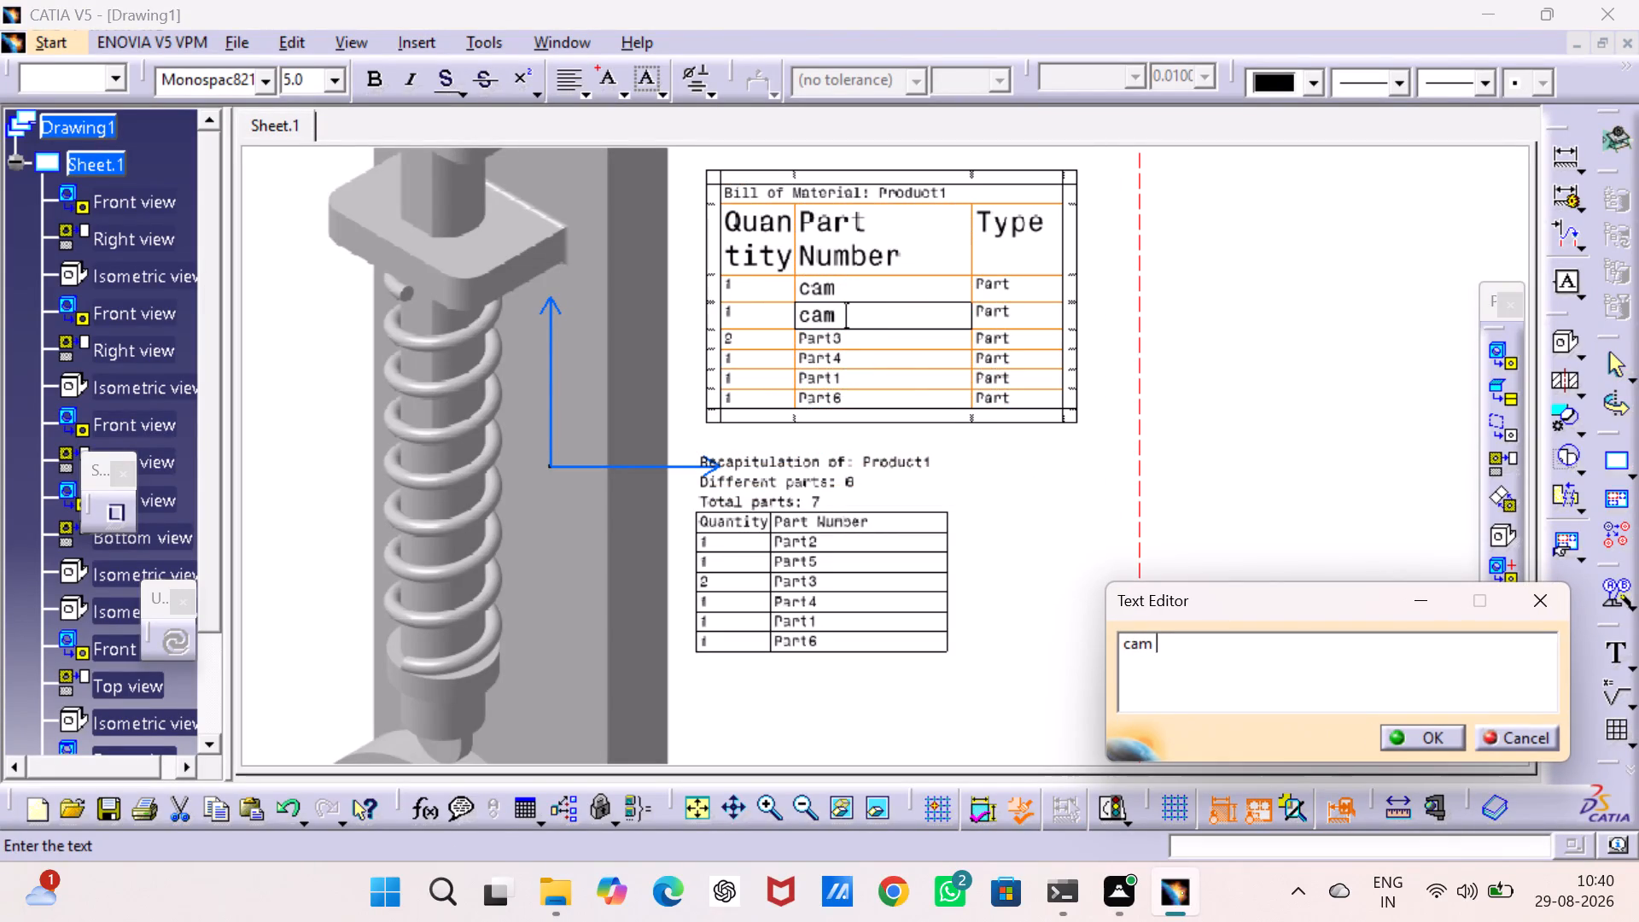
text(base)
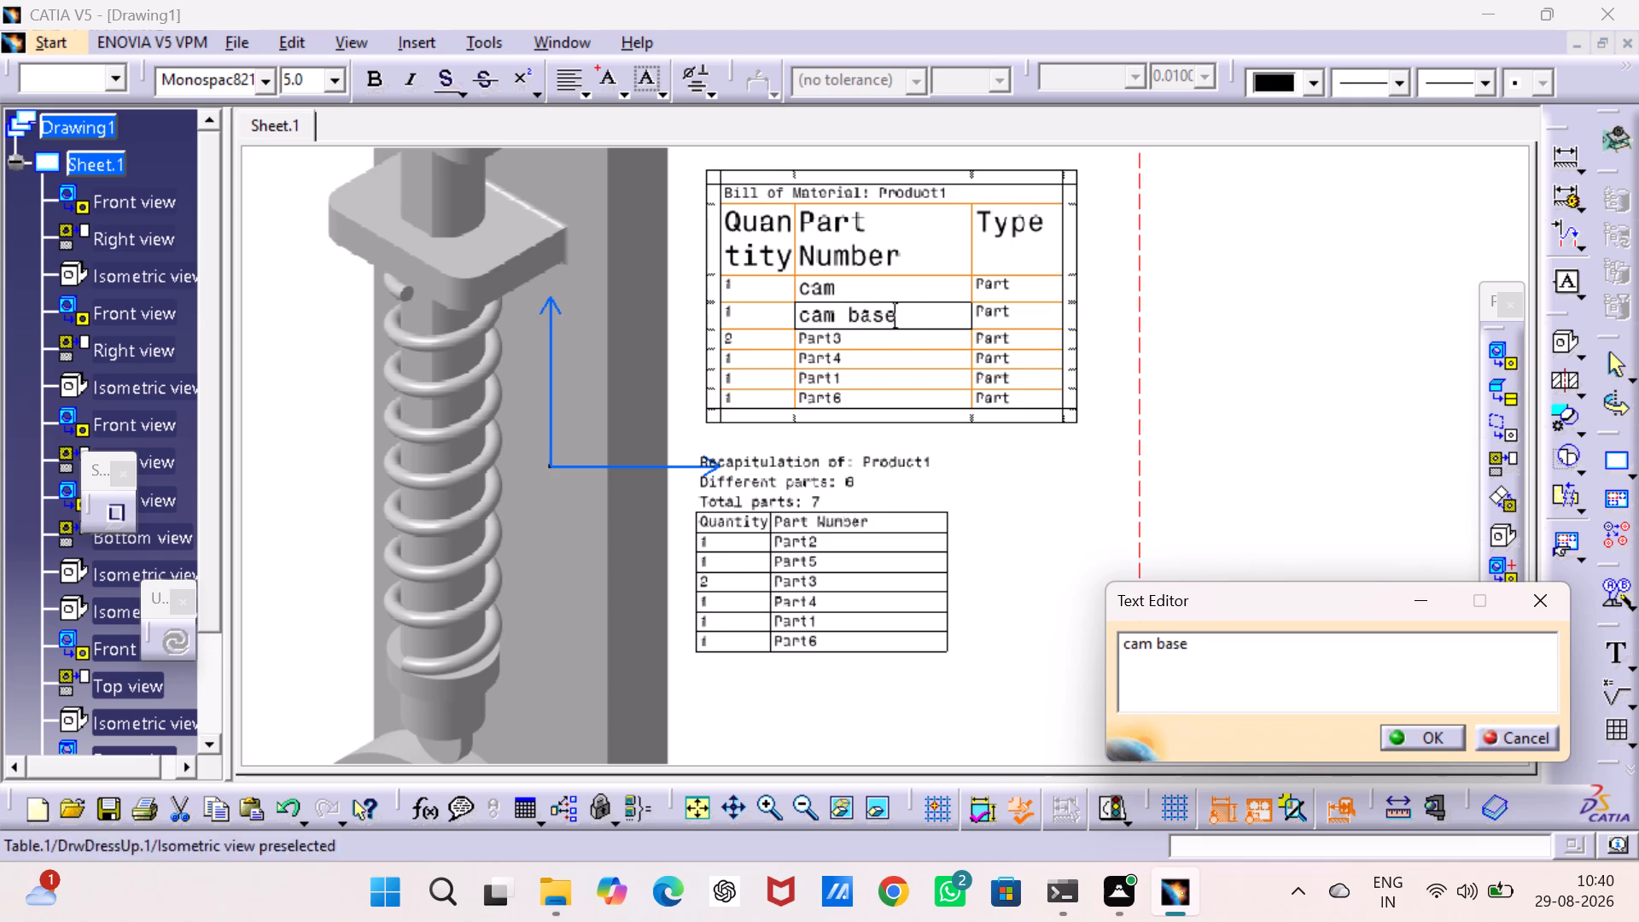
click(851, 337)
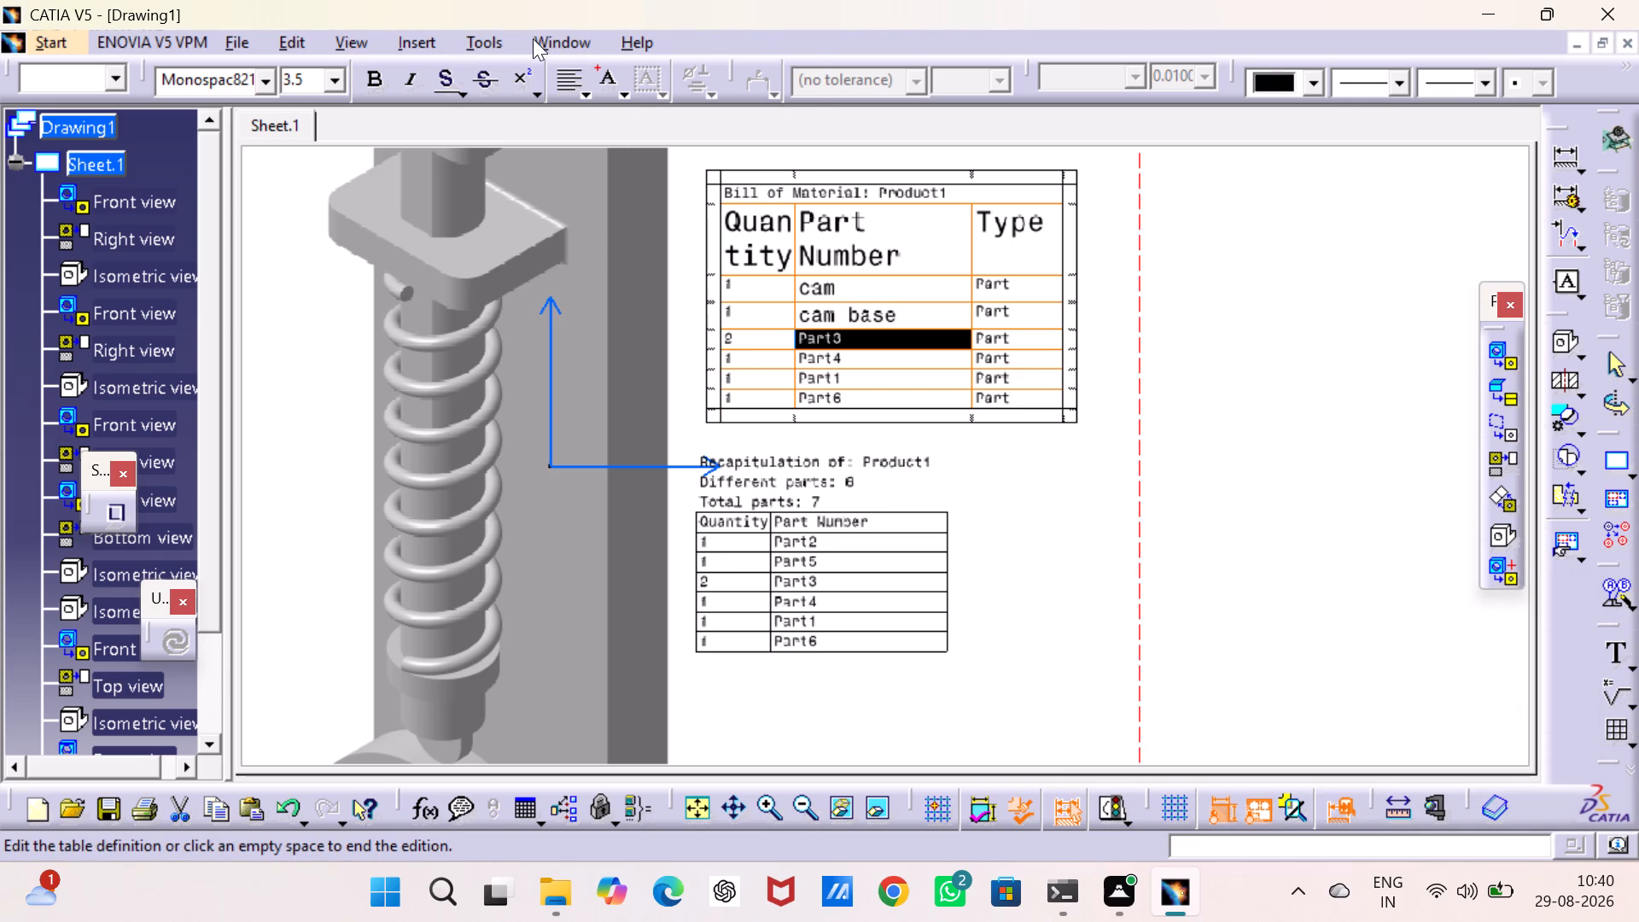
Replace the Part3 entry in the Bill of Material table with "bush" and set its font size to 5.0 mm.
click(533, 38)
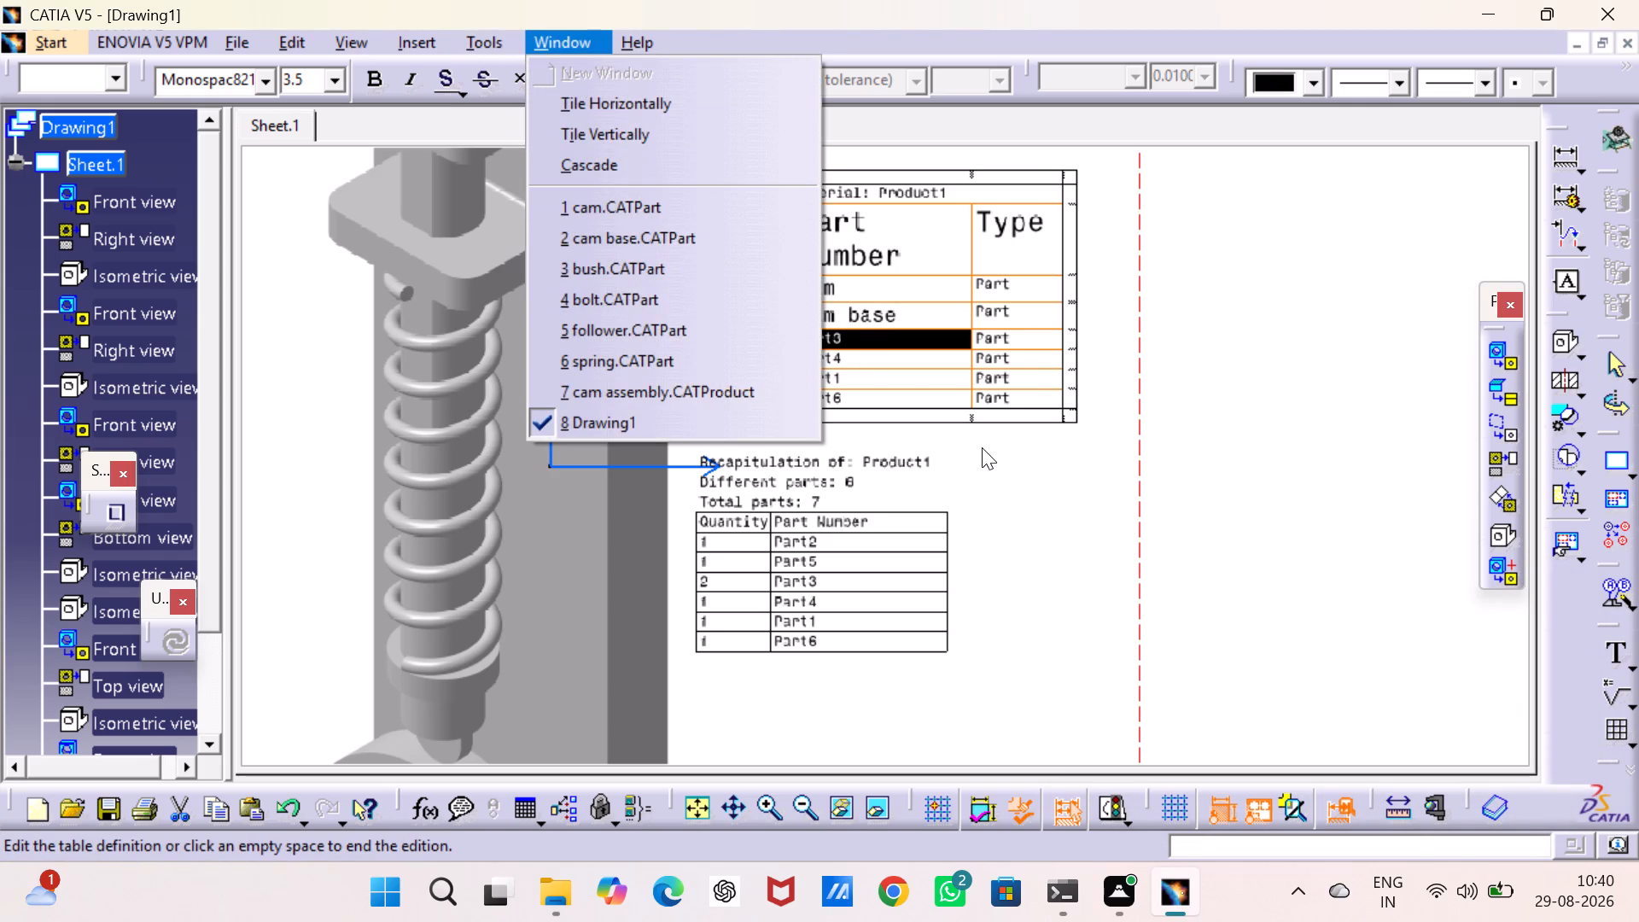
click(982, 443)
double_click(873, 339)
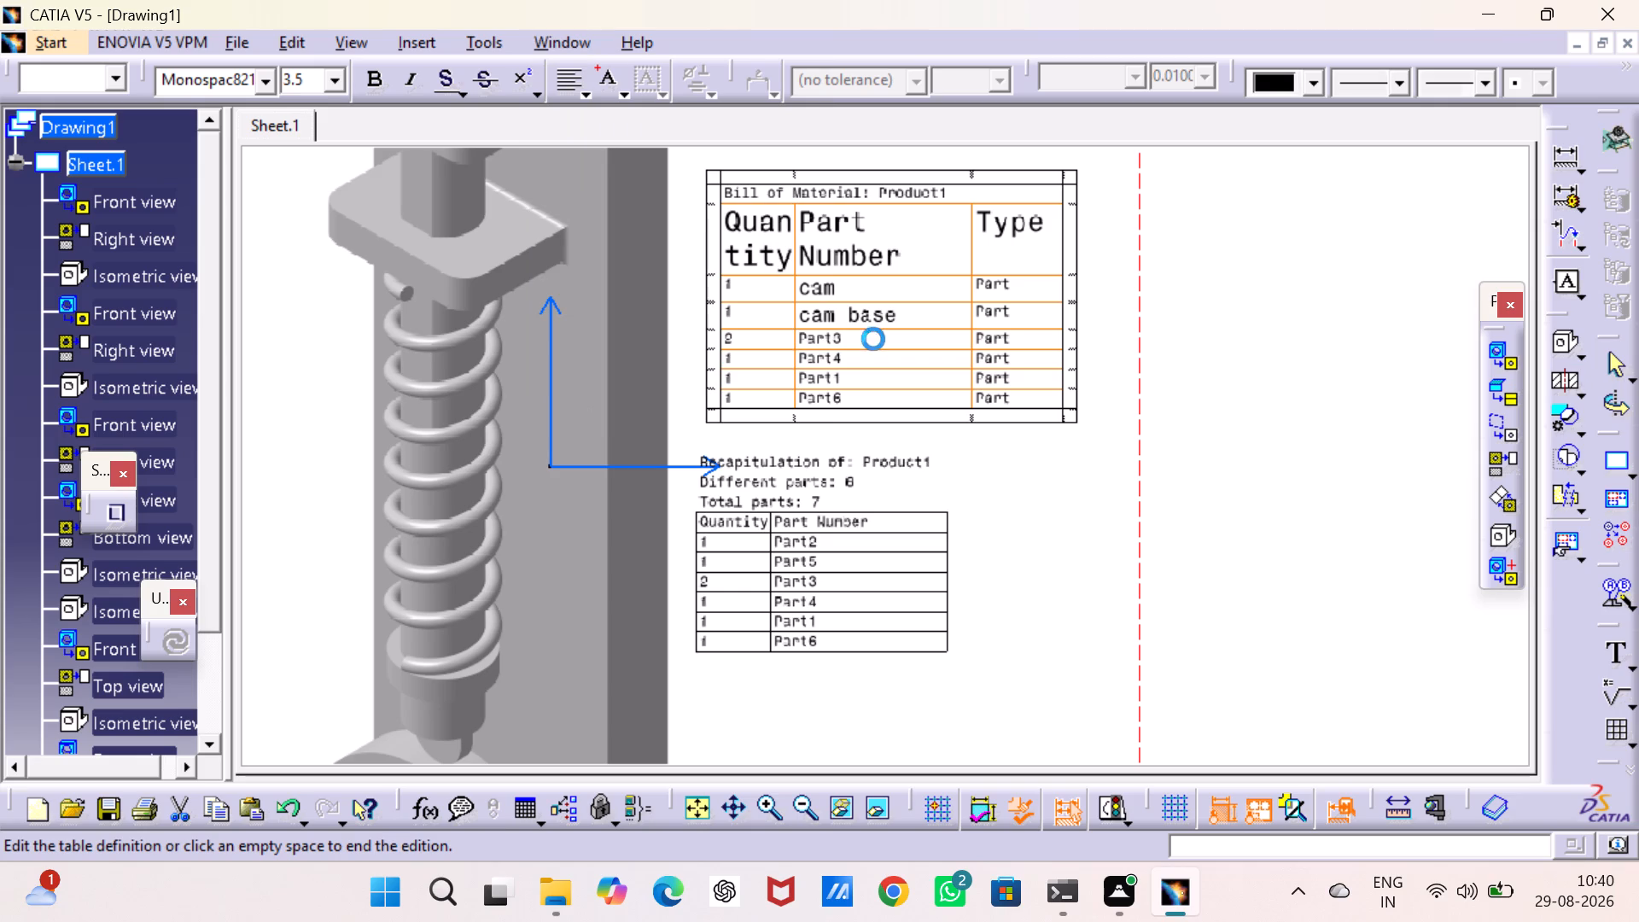
text(bush)
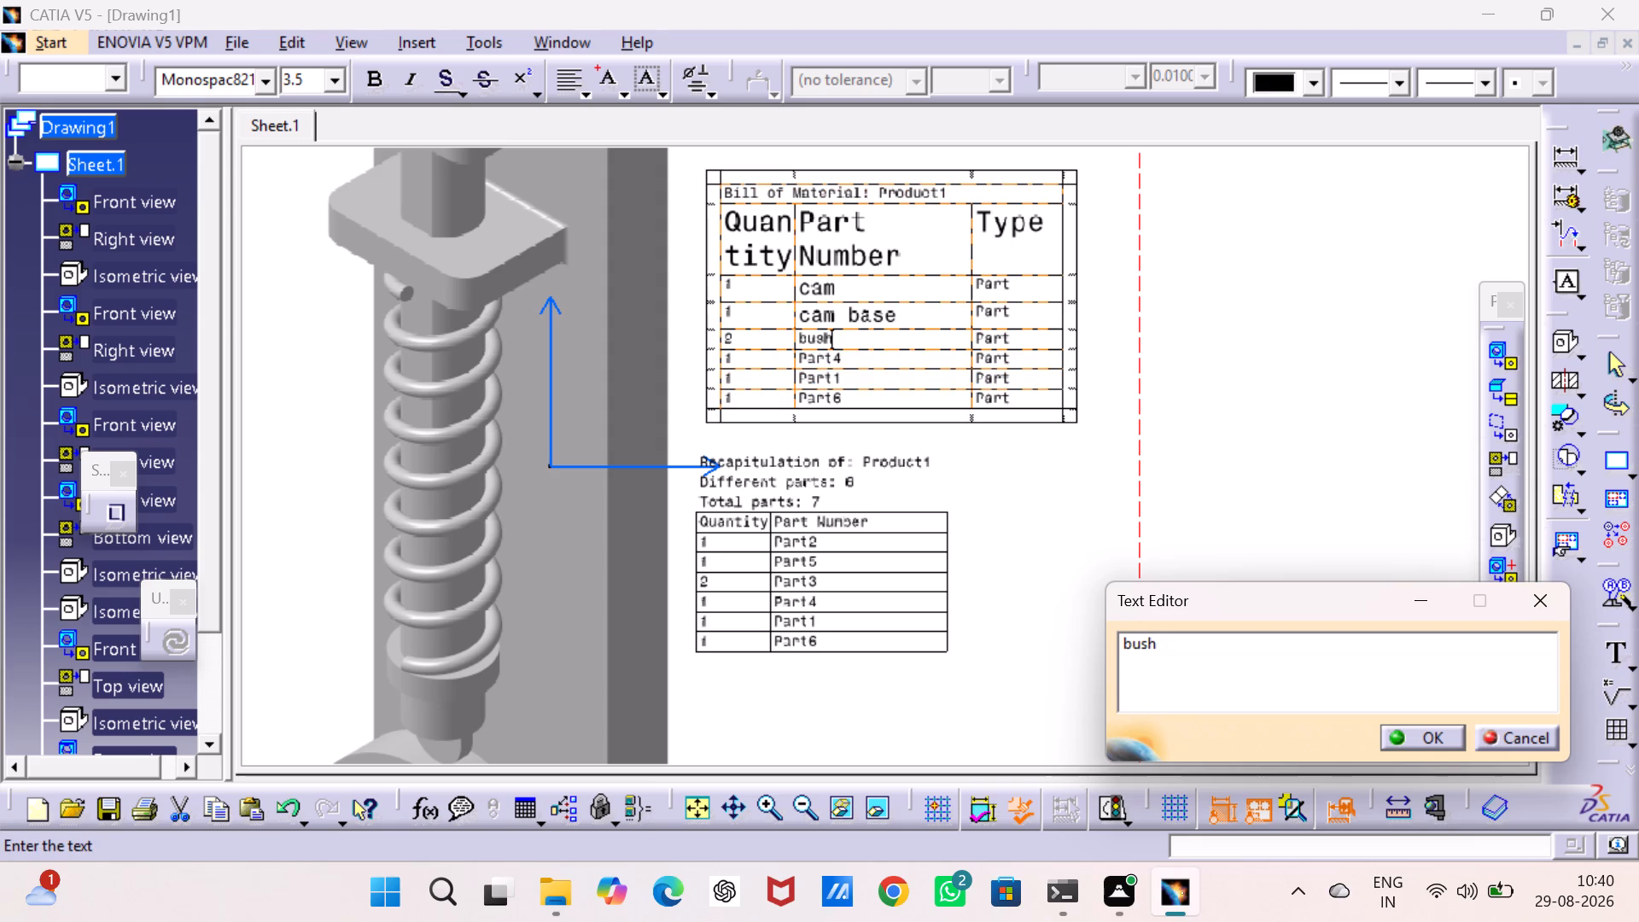
double_click(1199, 651)
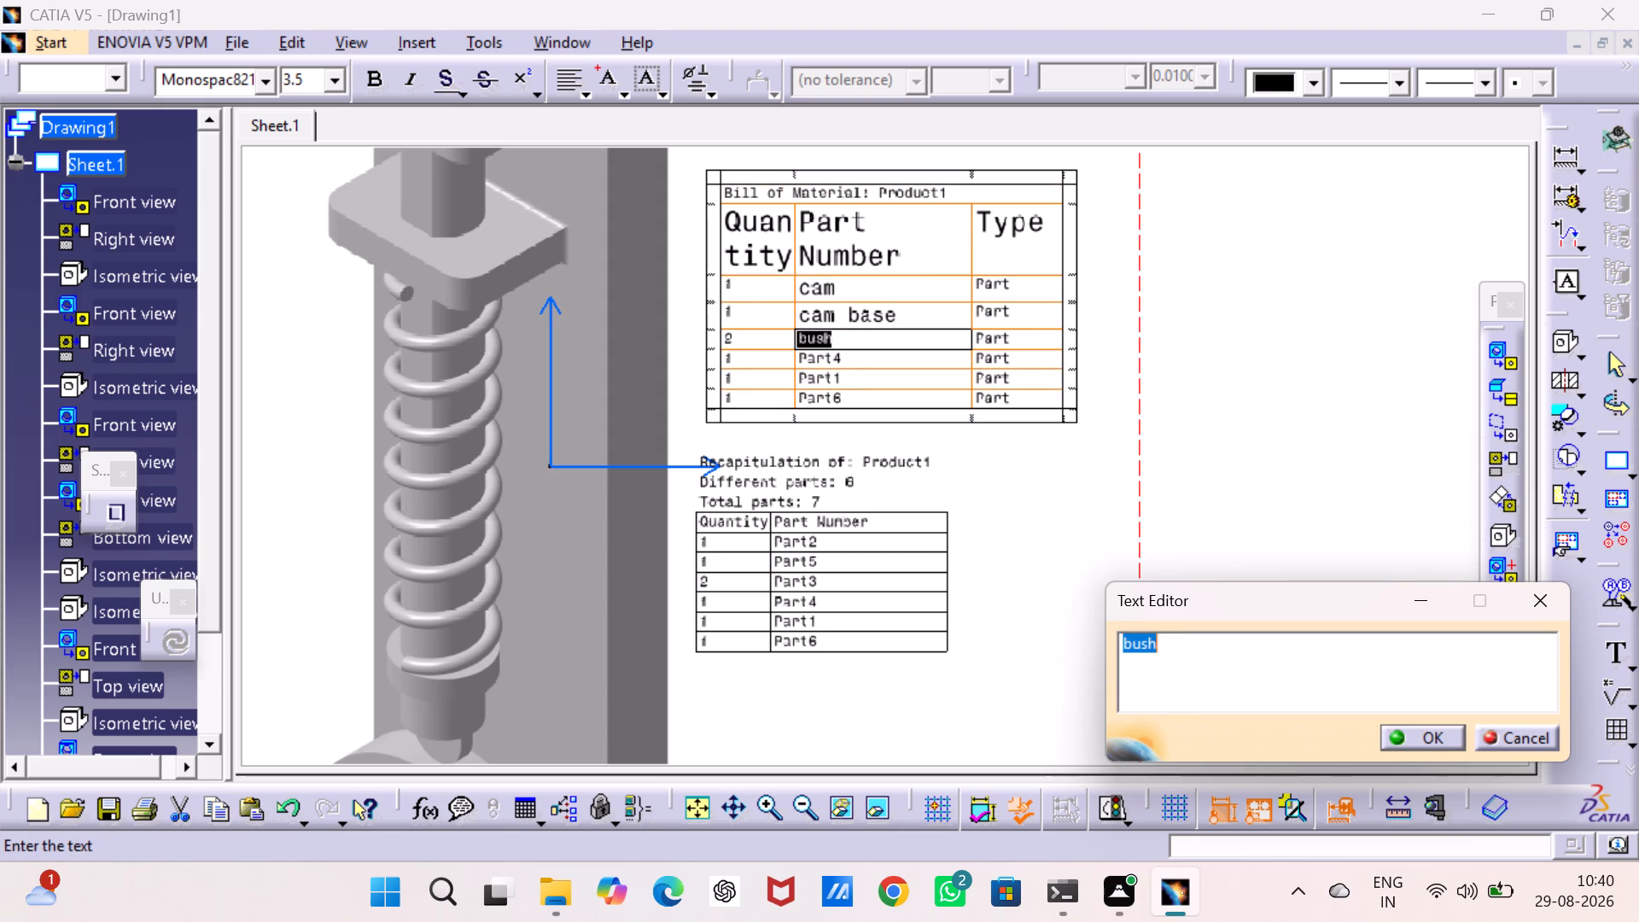
click(330, 80)
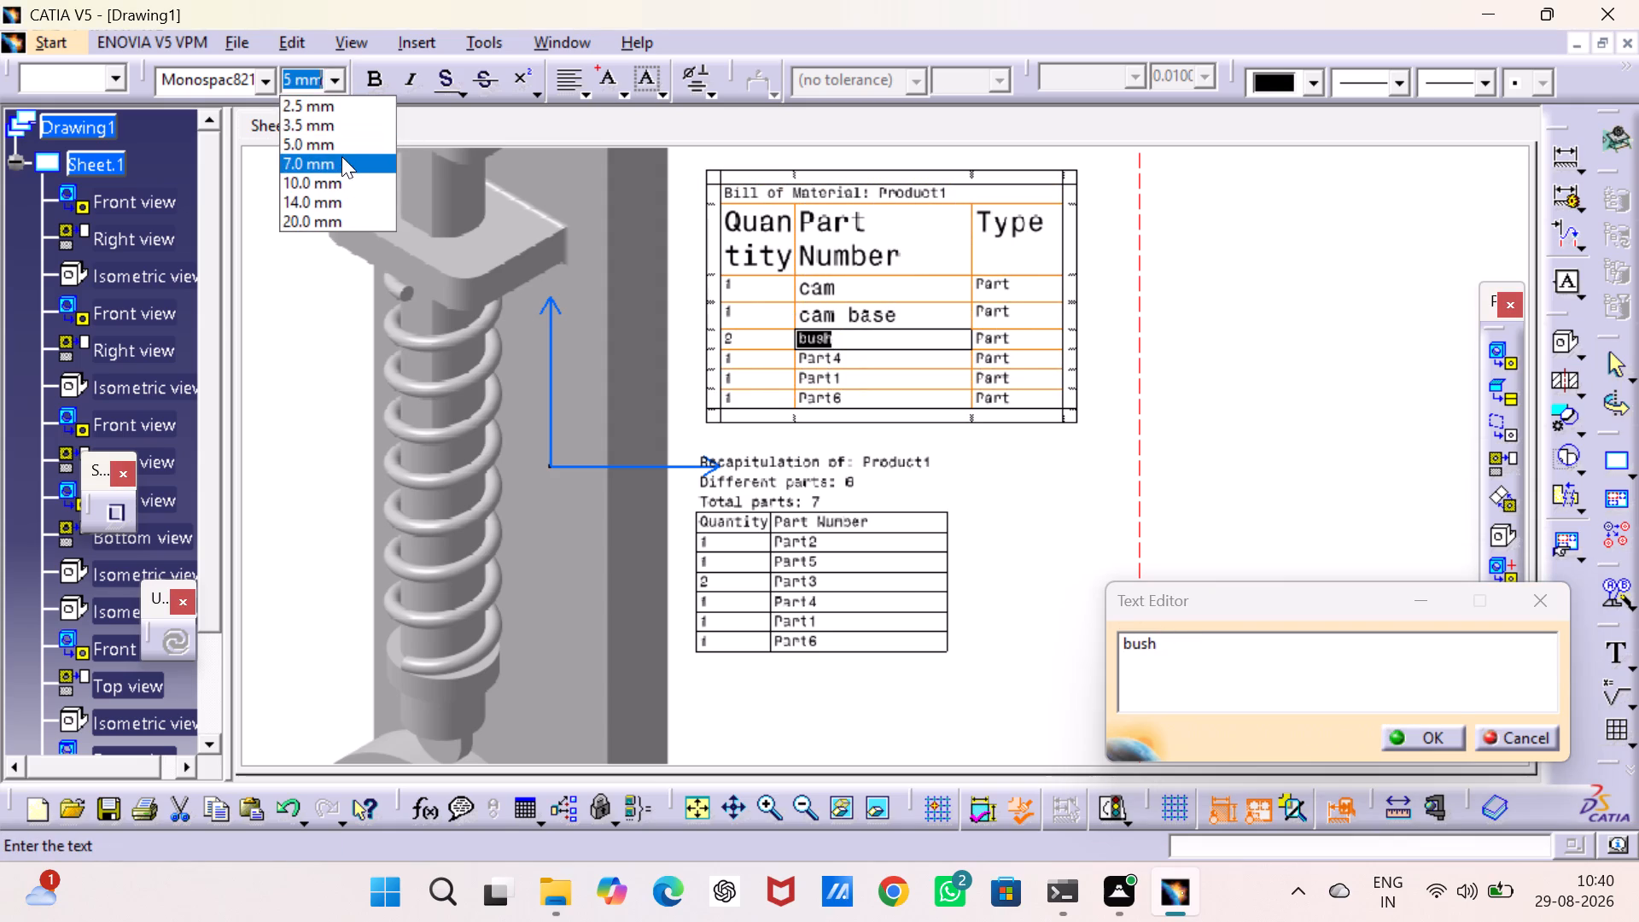
click(339, 141)
click(1187, 385)
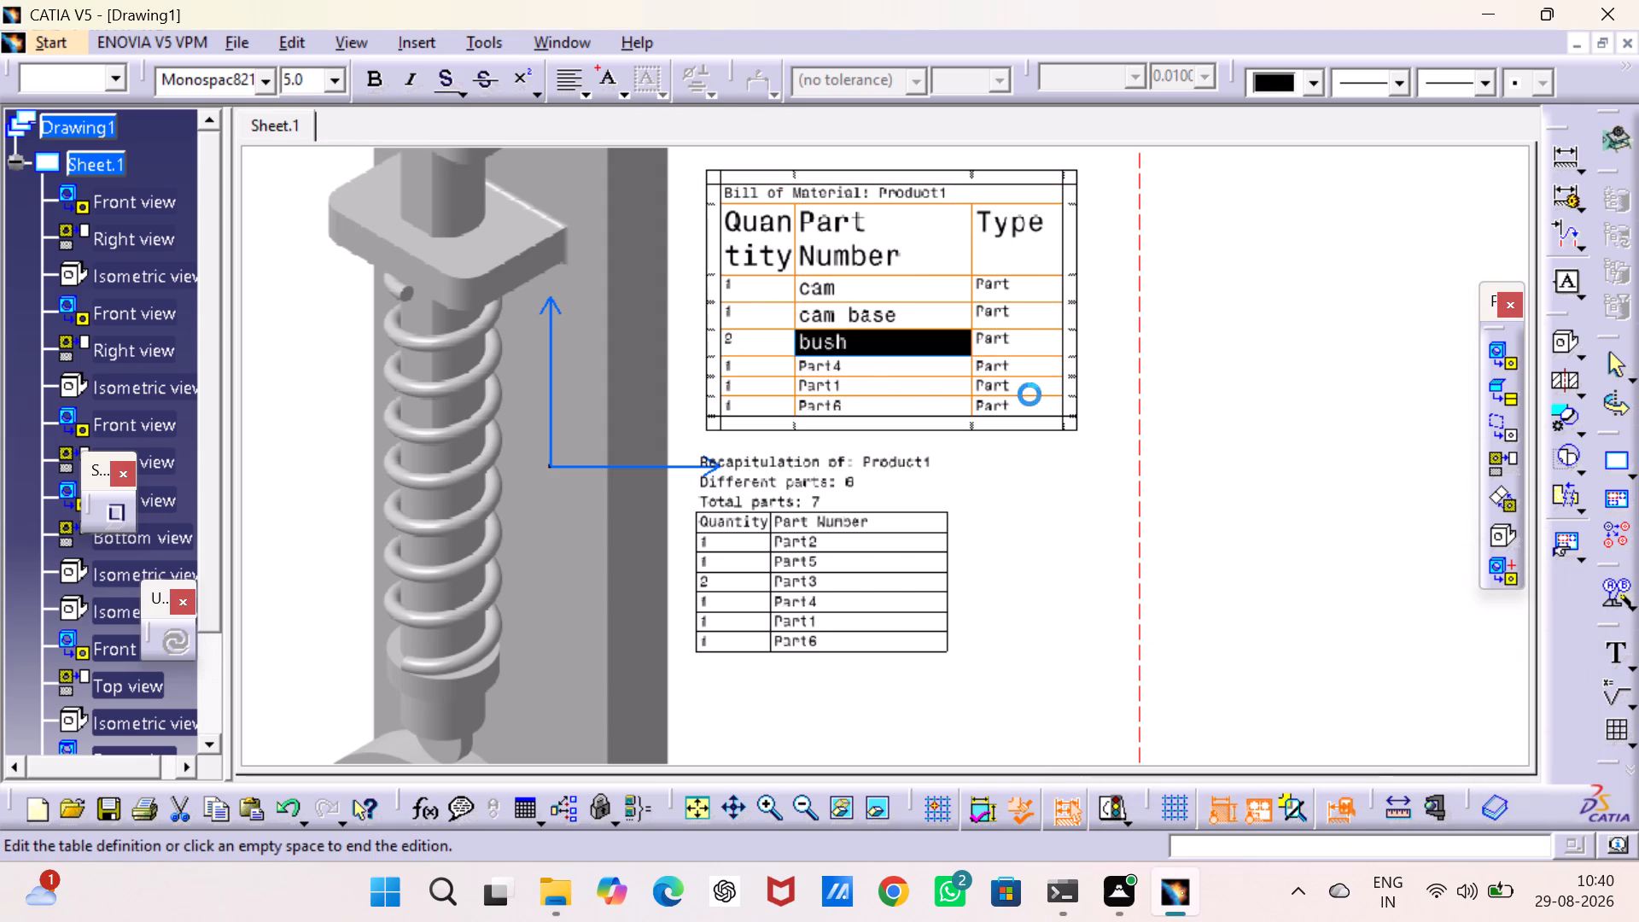
Set the Part4 cell's font size to 5.0 mm in the Bill of Material table and replace its text with "bolt".
double_click(857, 370)
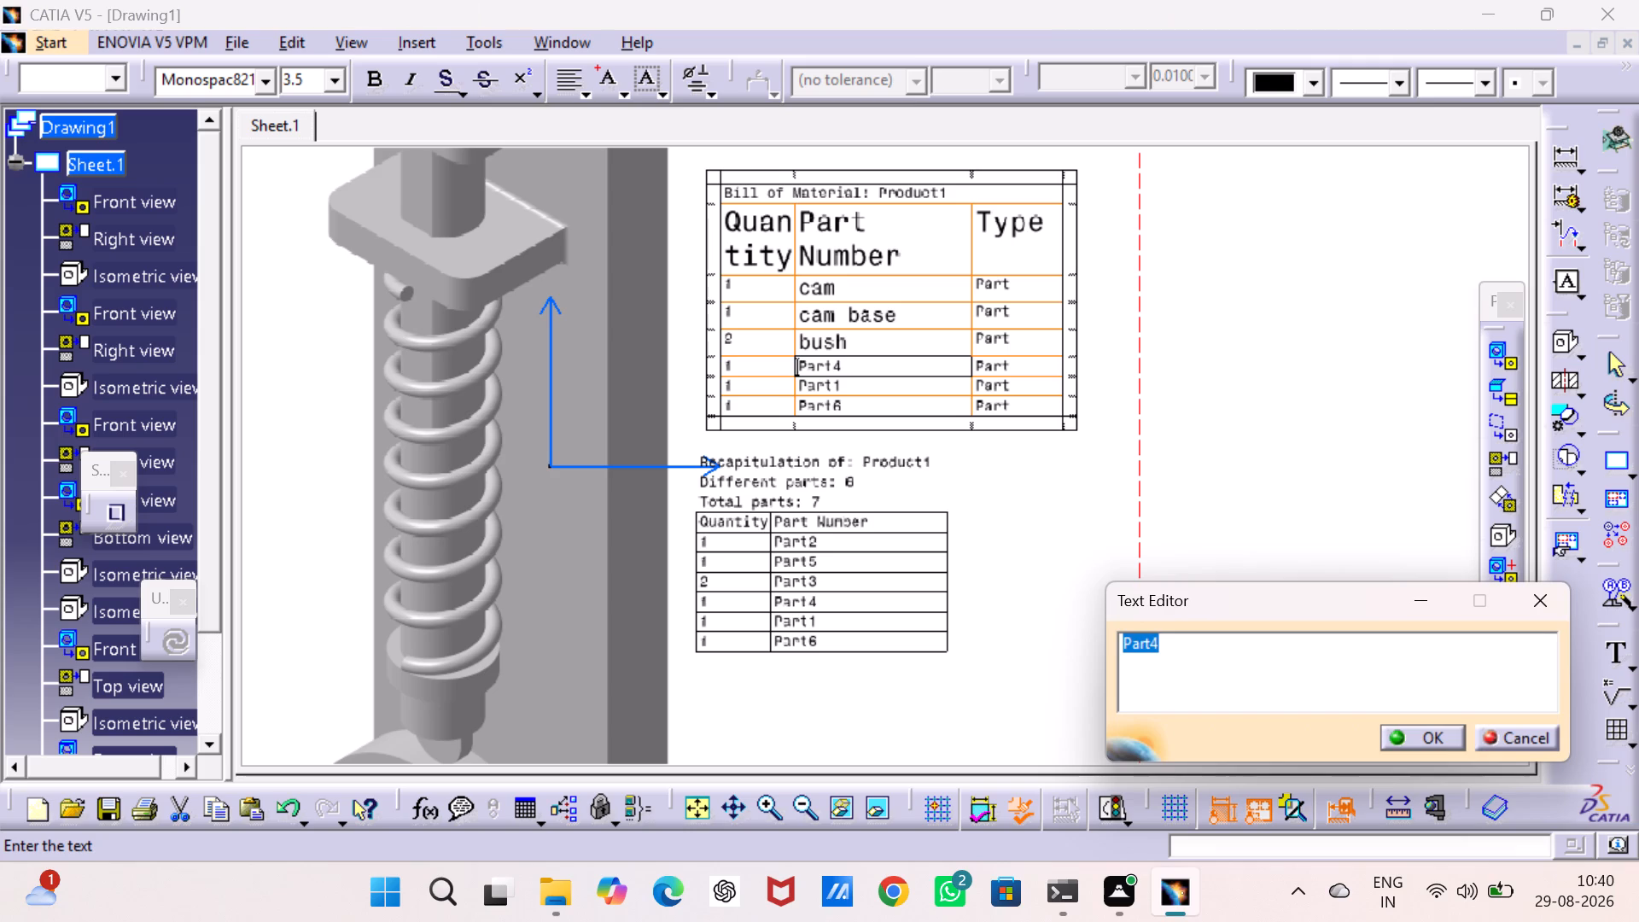
click(335, 84)
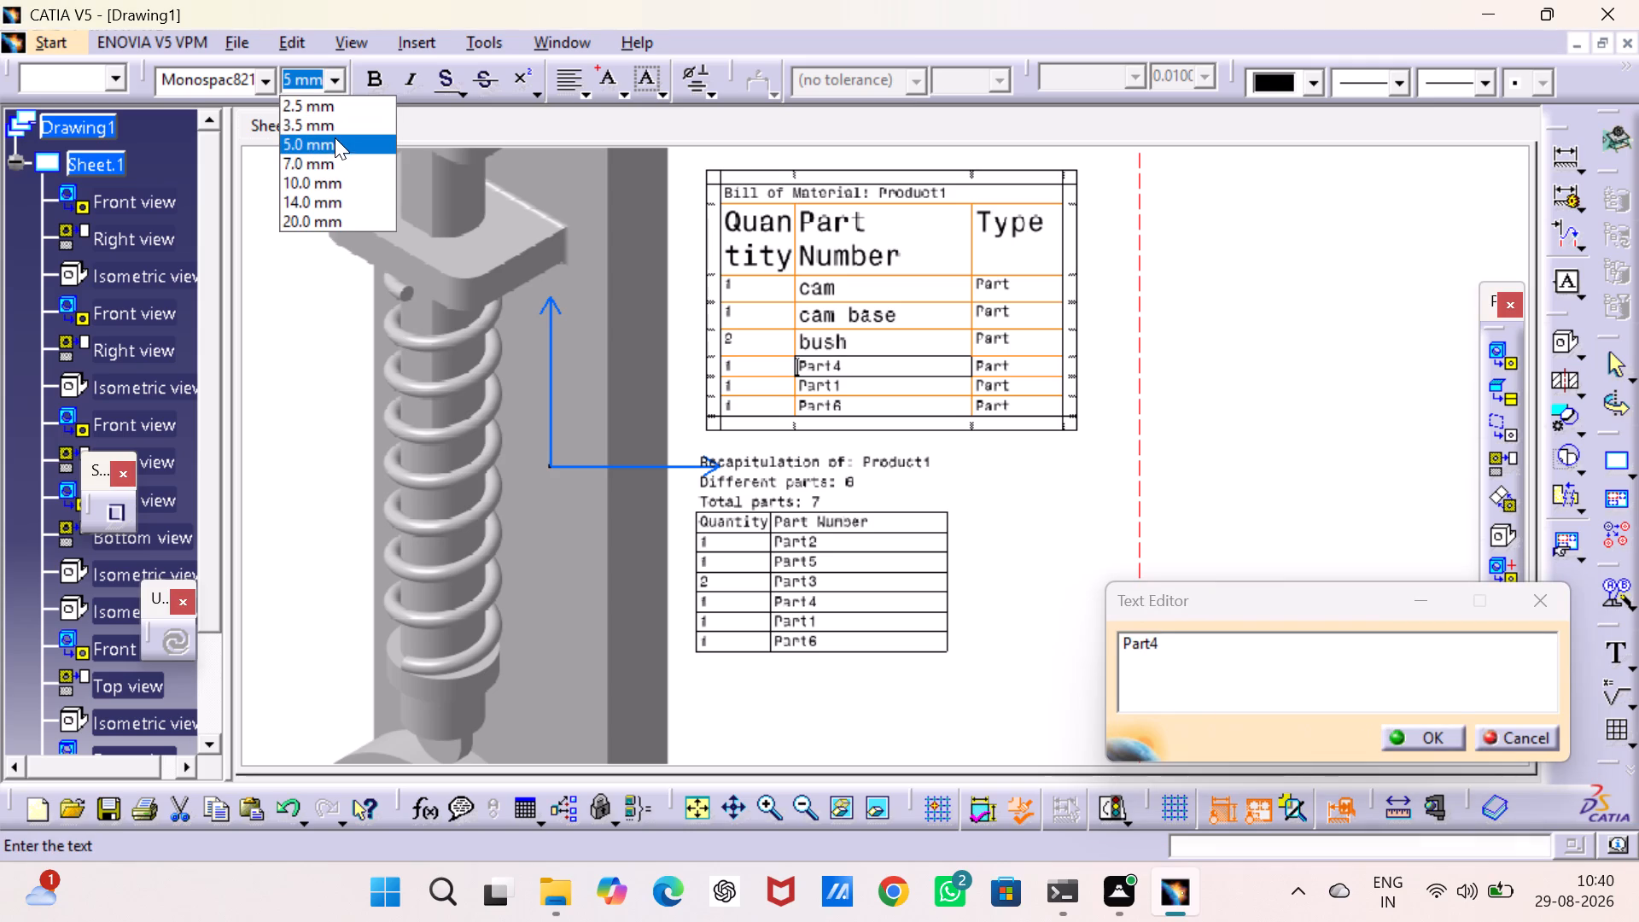
click(335, 139)
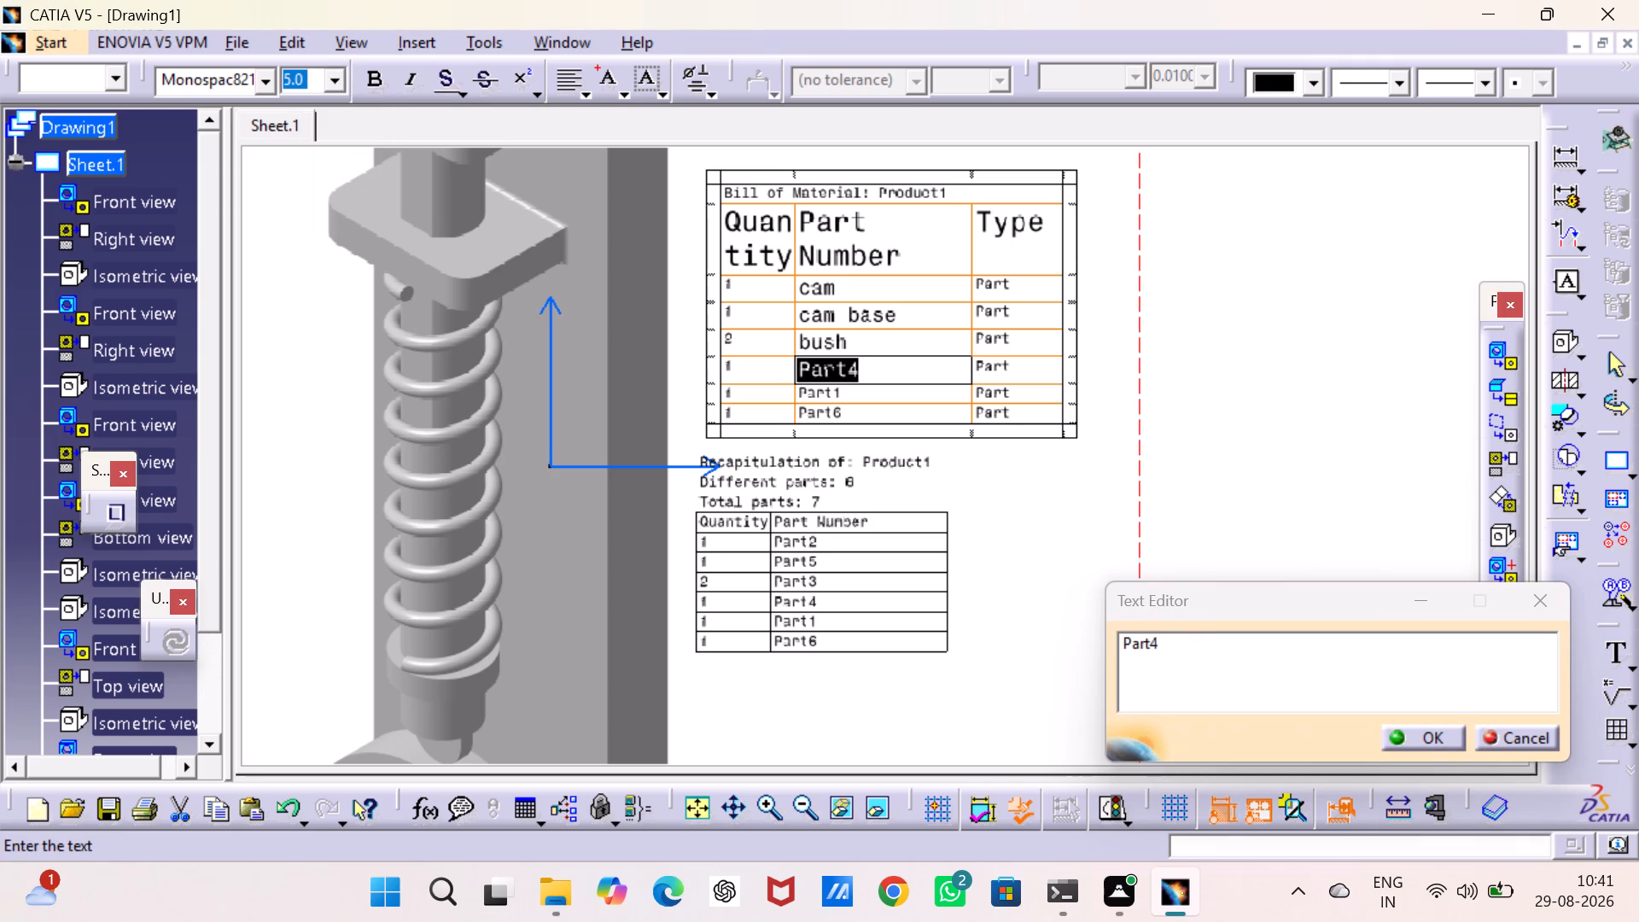
double_click(1171, 641)
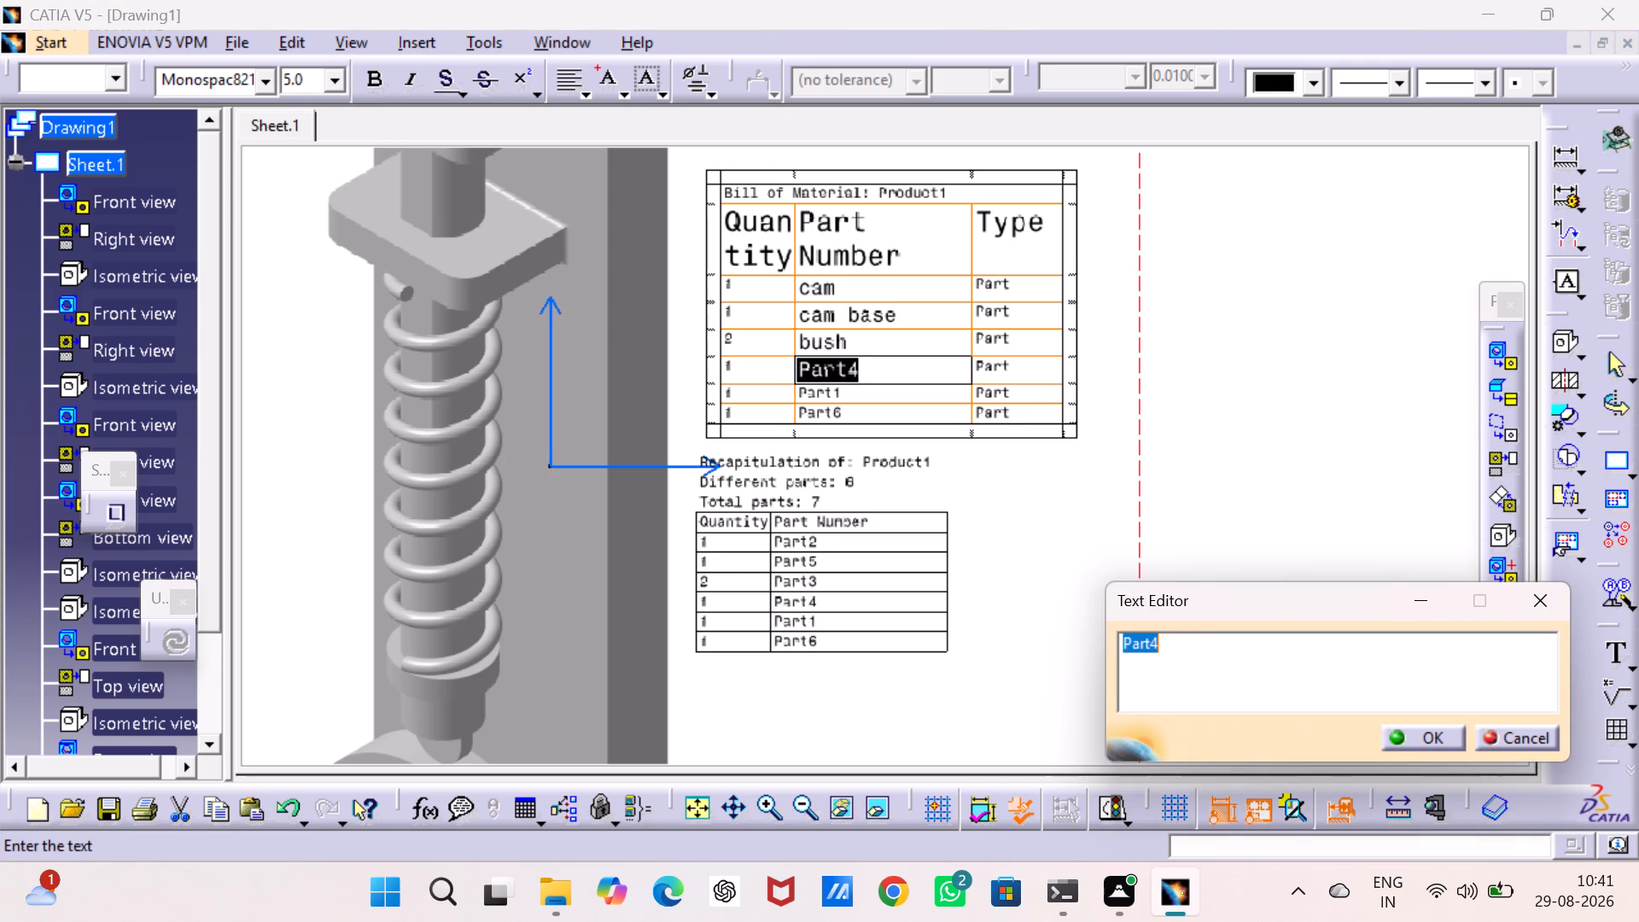
click(579, 35)
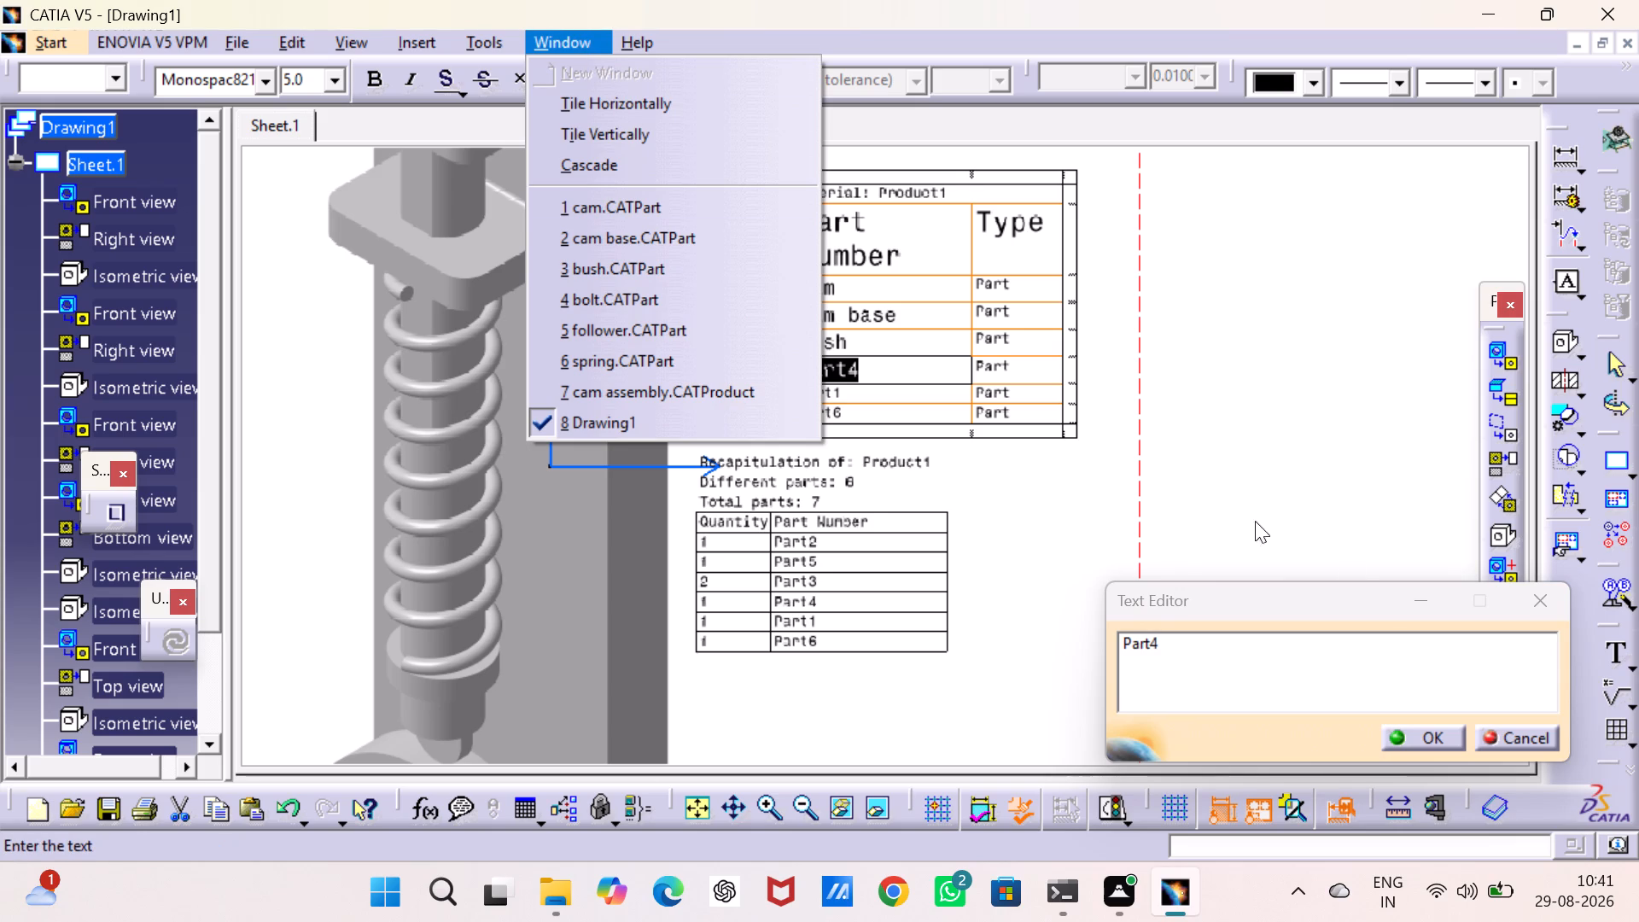
click(1273, 637)
double_click(1273, 637)
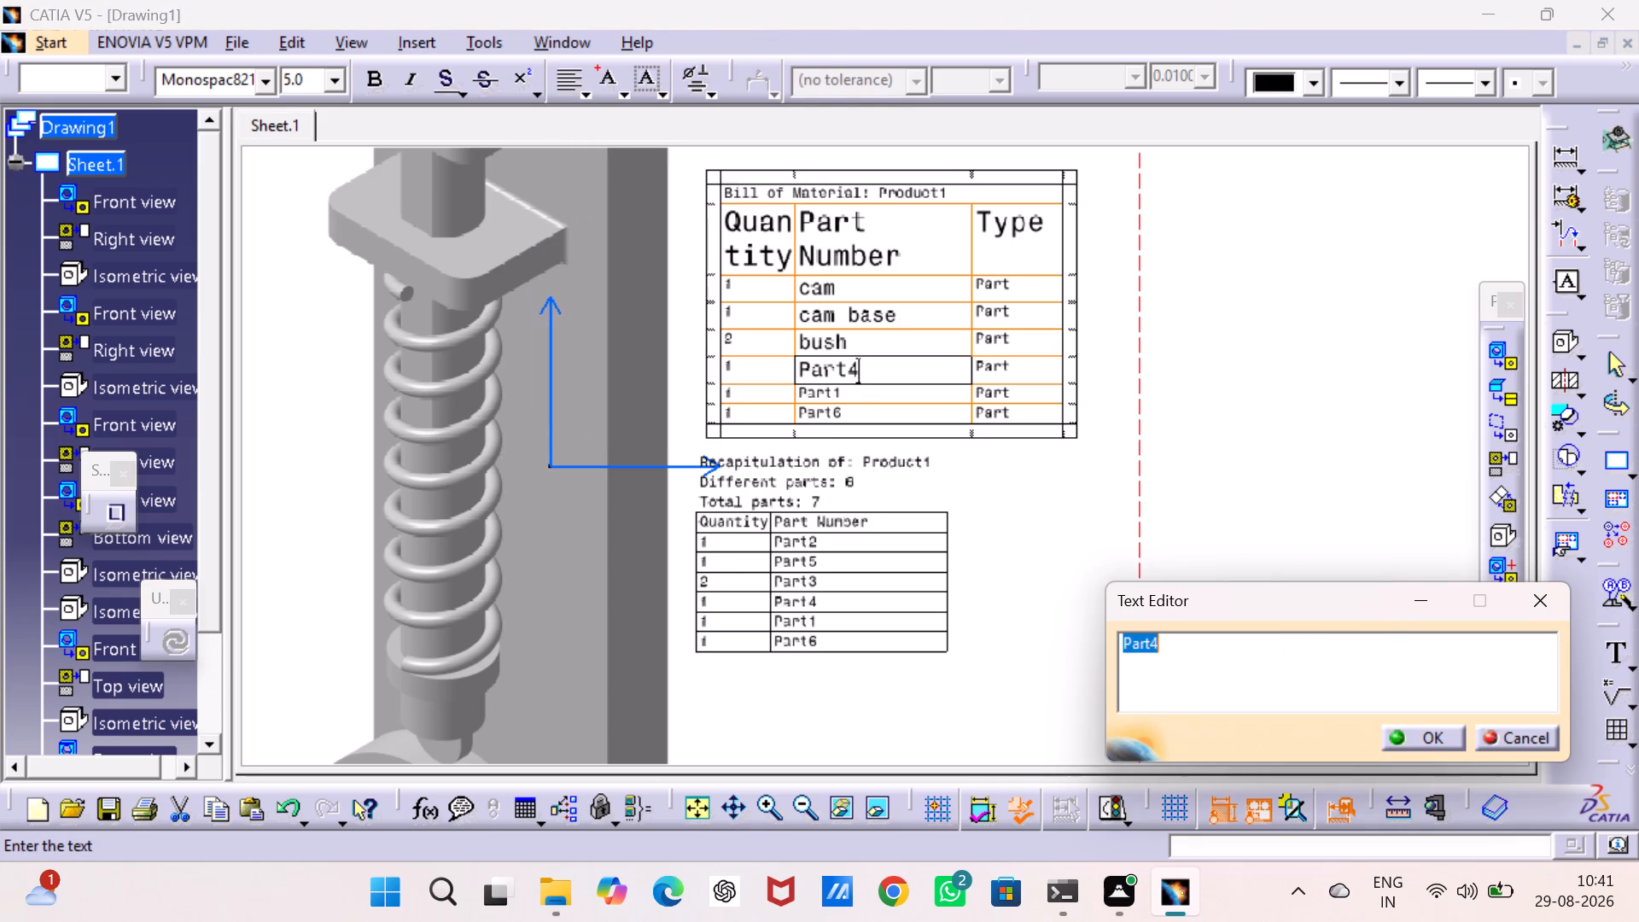
text(bolt)
click(1412, 733)
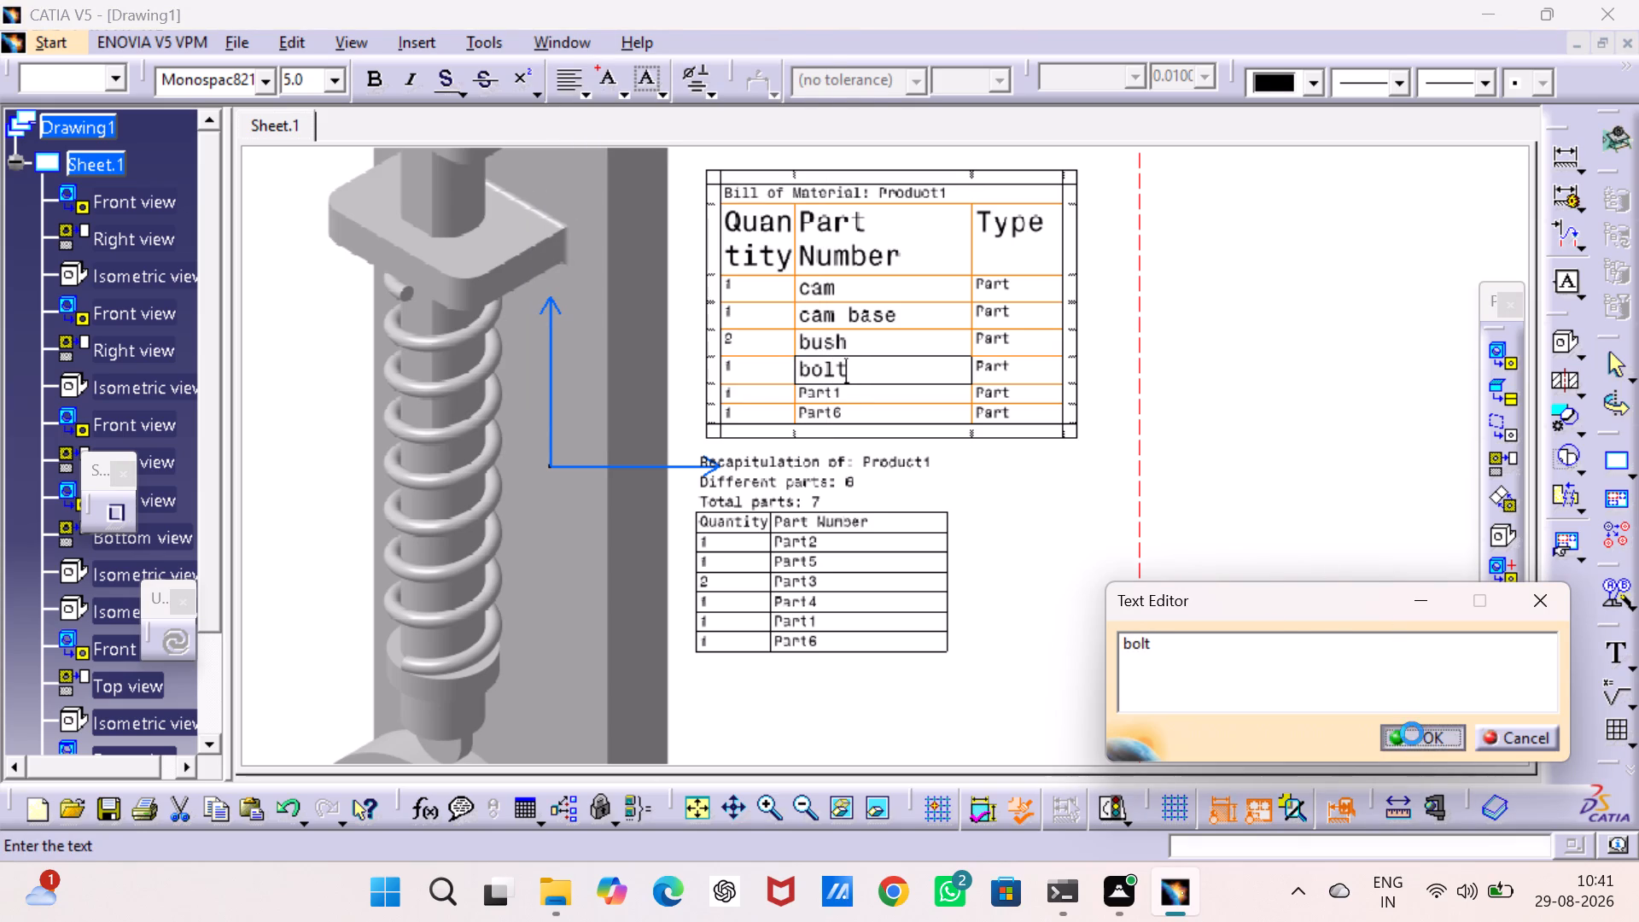
Replace the Part1 entry in the Bill of Material table with "follower" and set its font size to 5.0 mm.
double_click(883, 395)
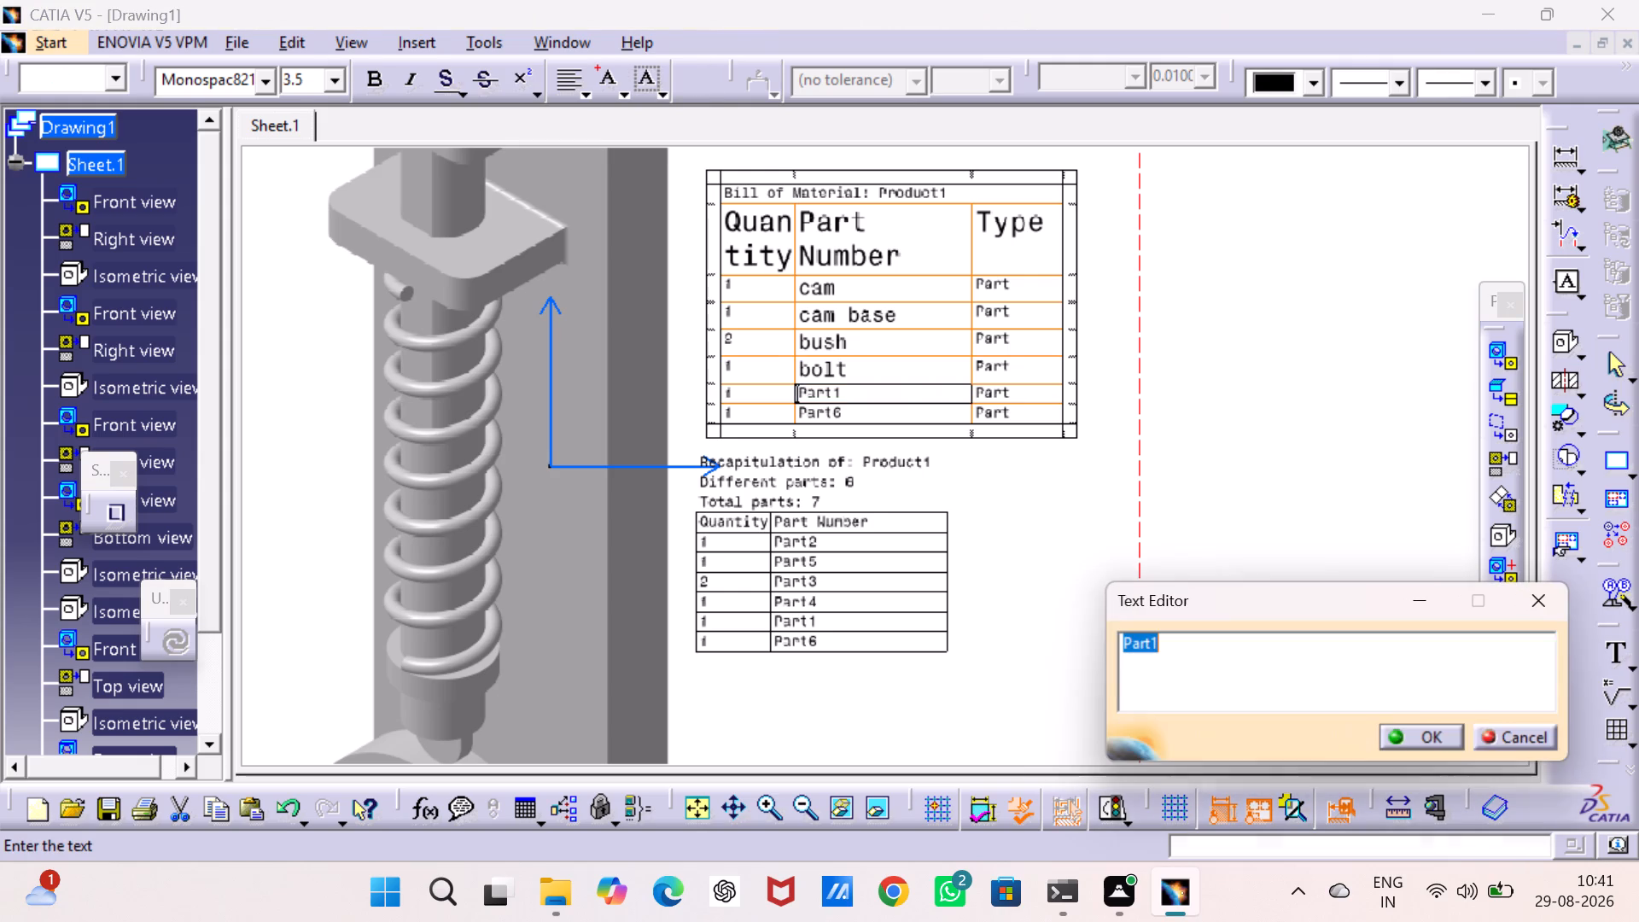
text(follower)
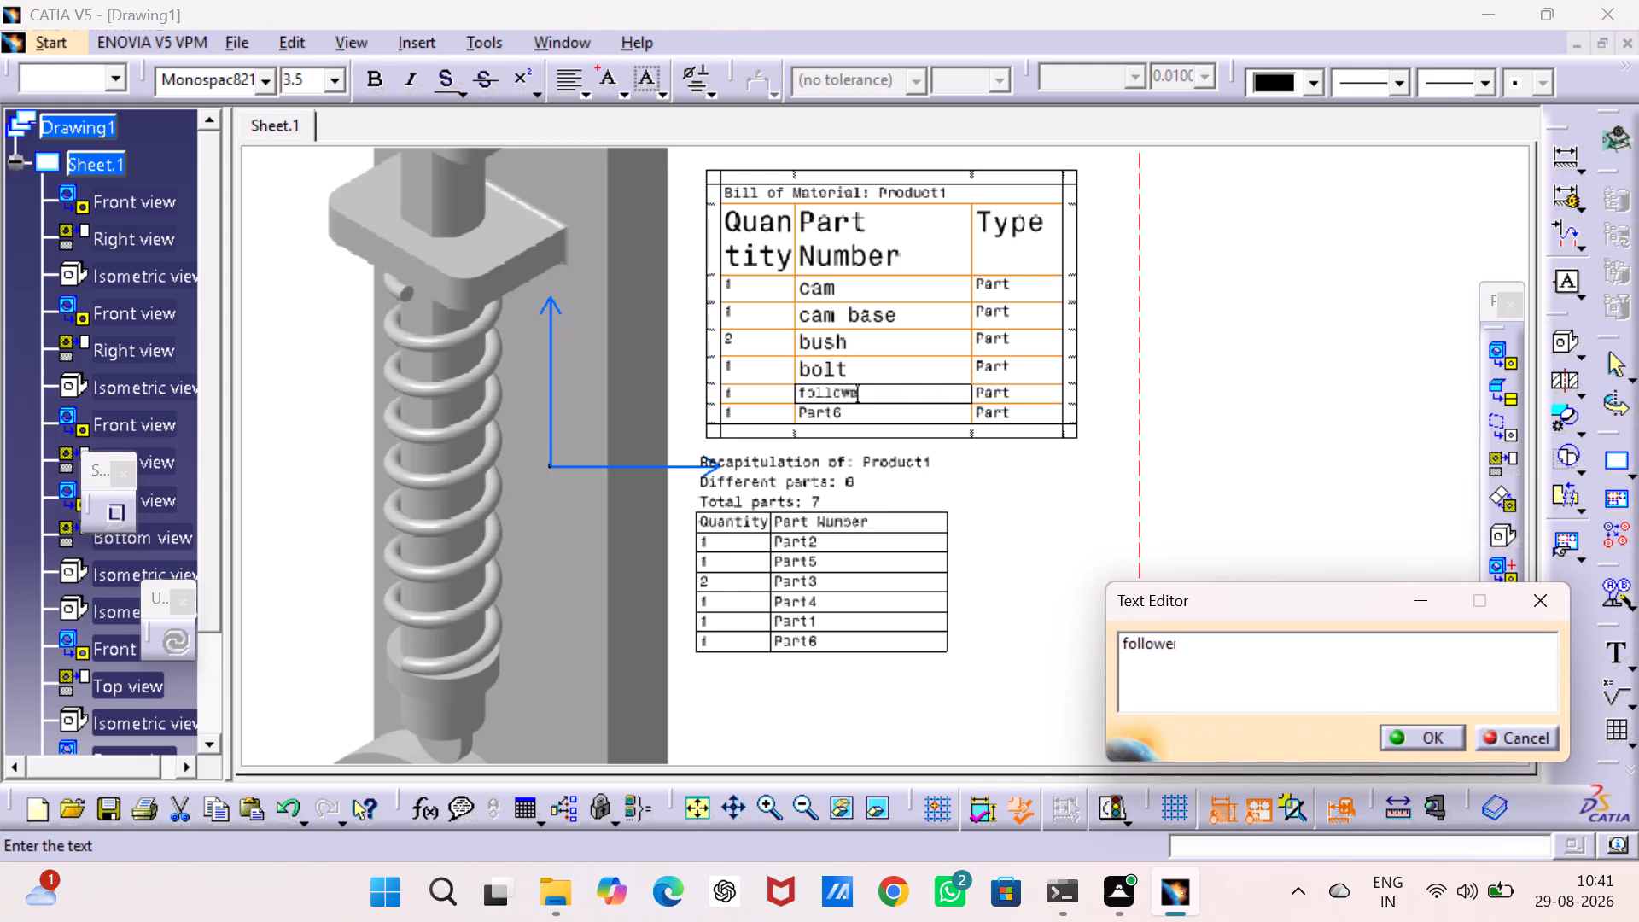
click(331, 74)
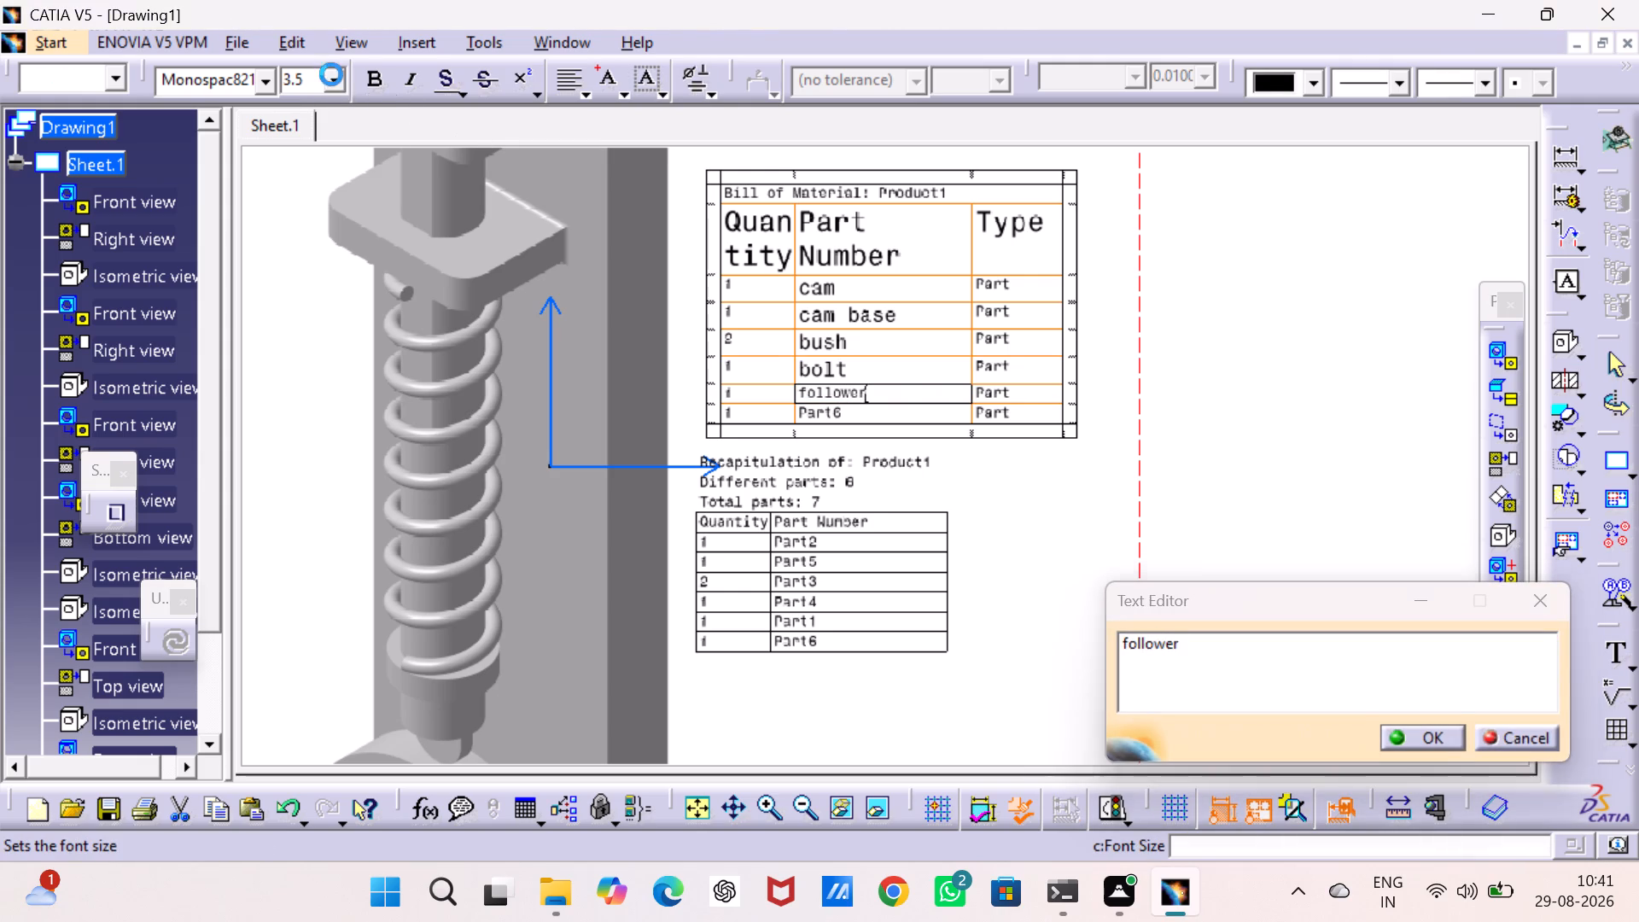
click(343, 141)
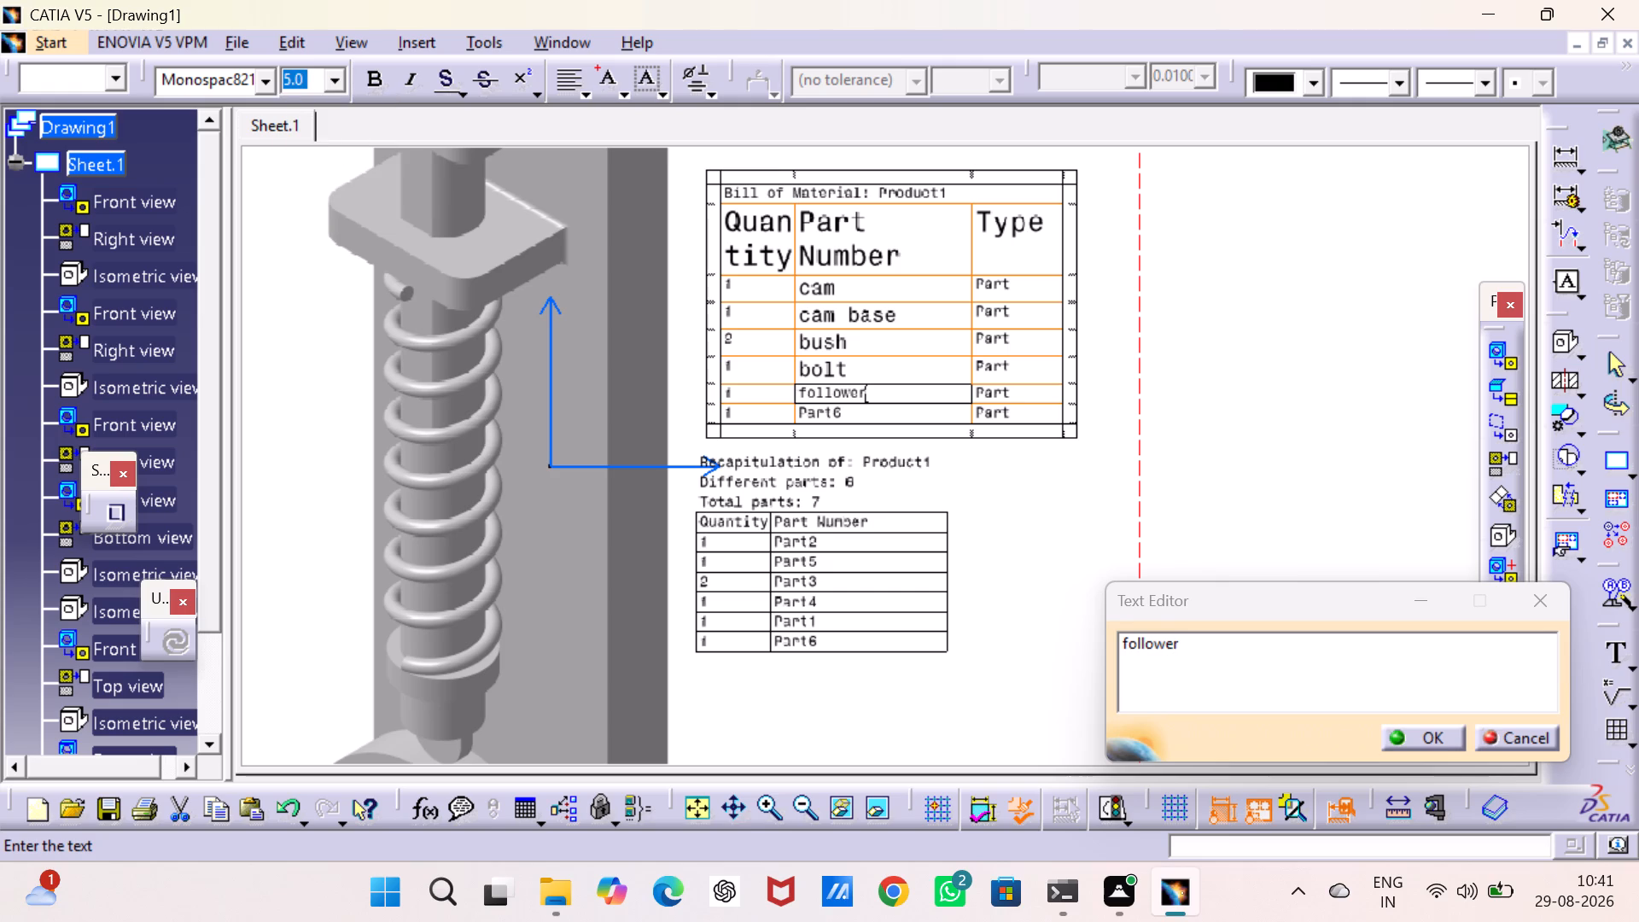
double_click(1221, 656)
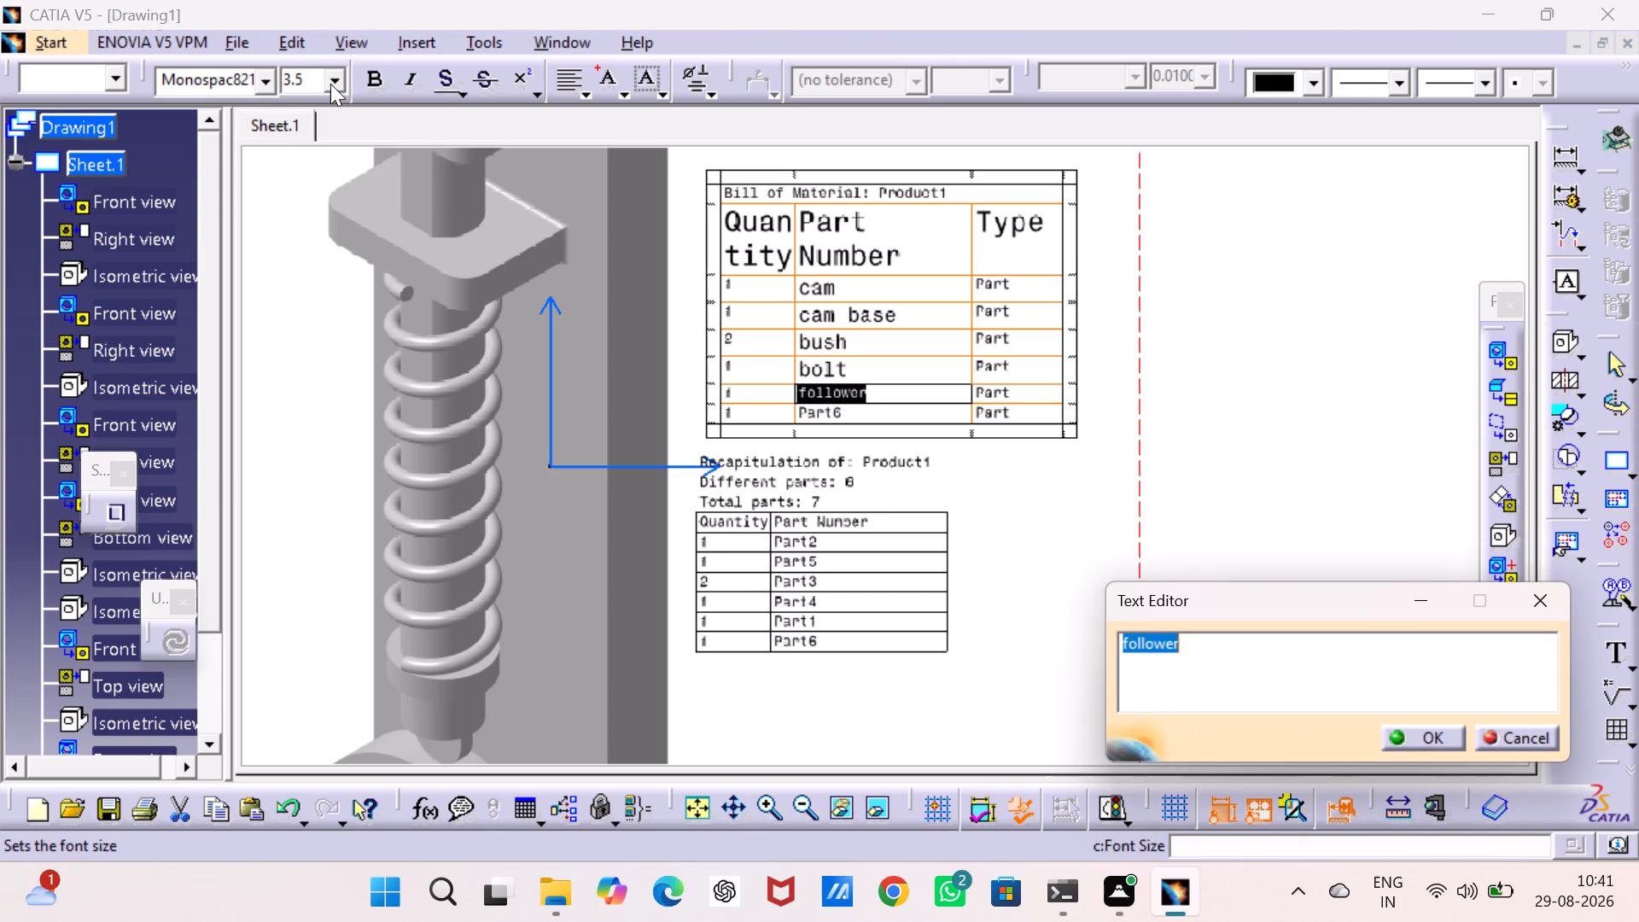
click(335, 83)
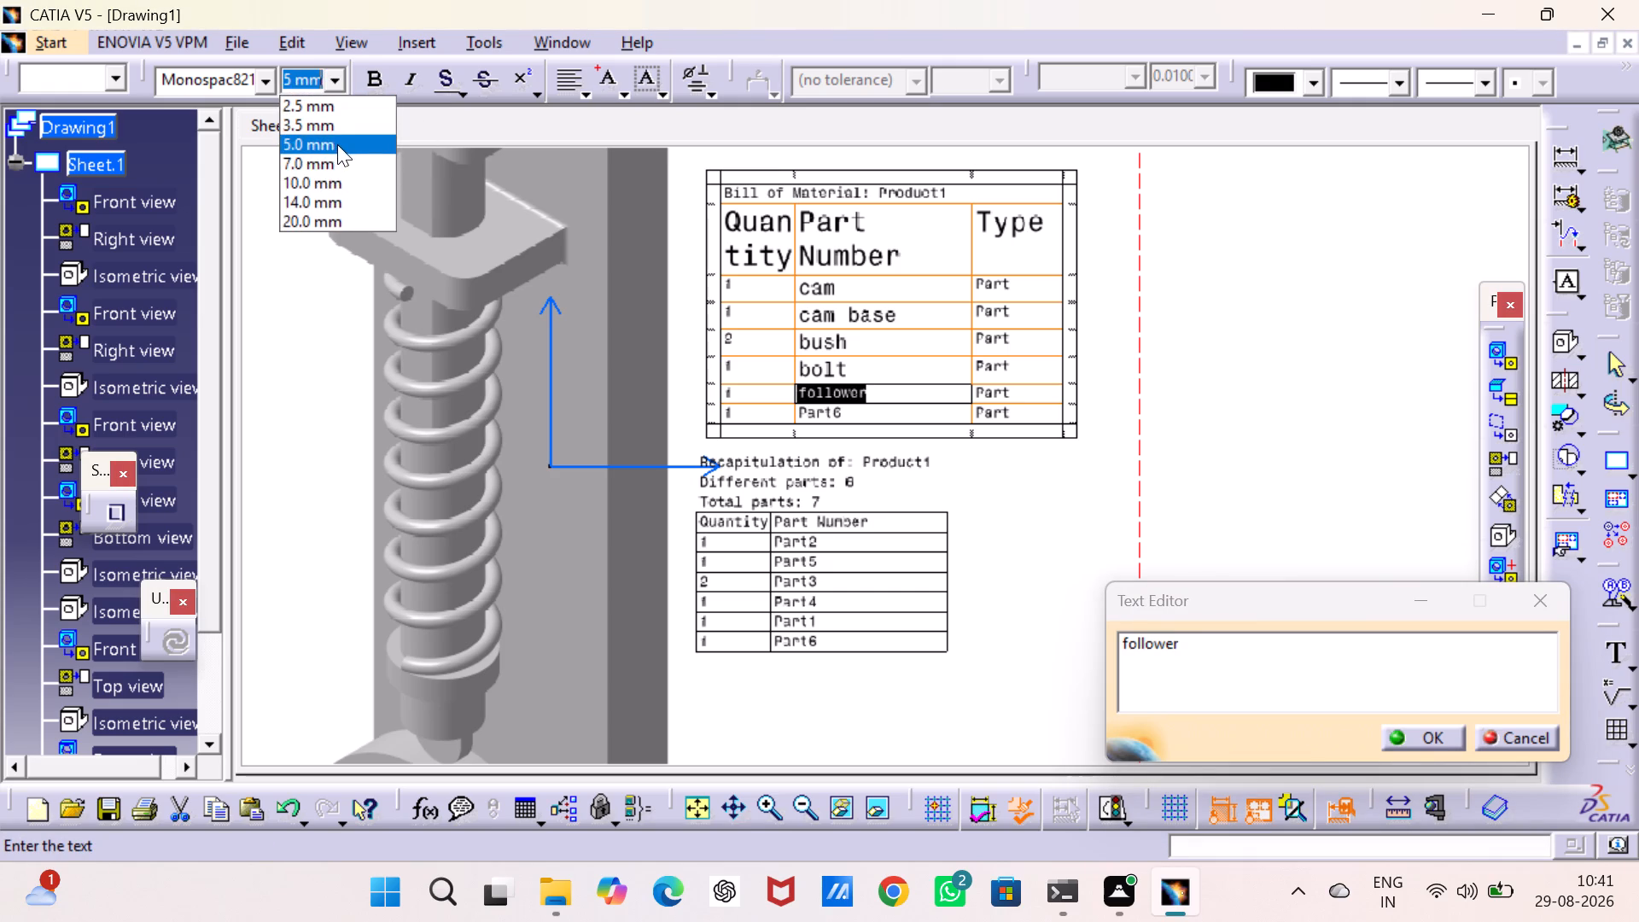
click(337, 144)
click(1417, 737)
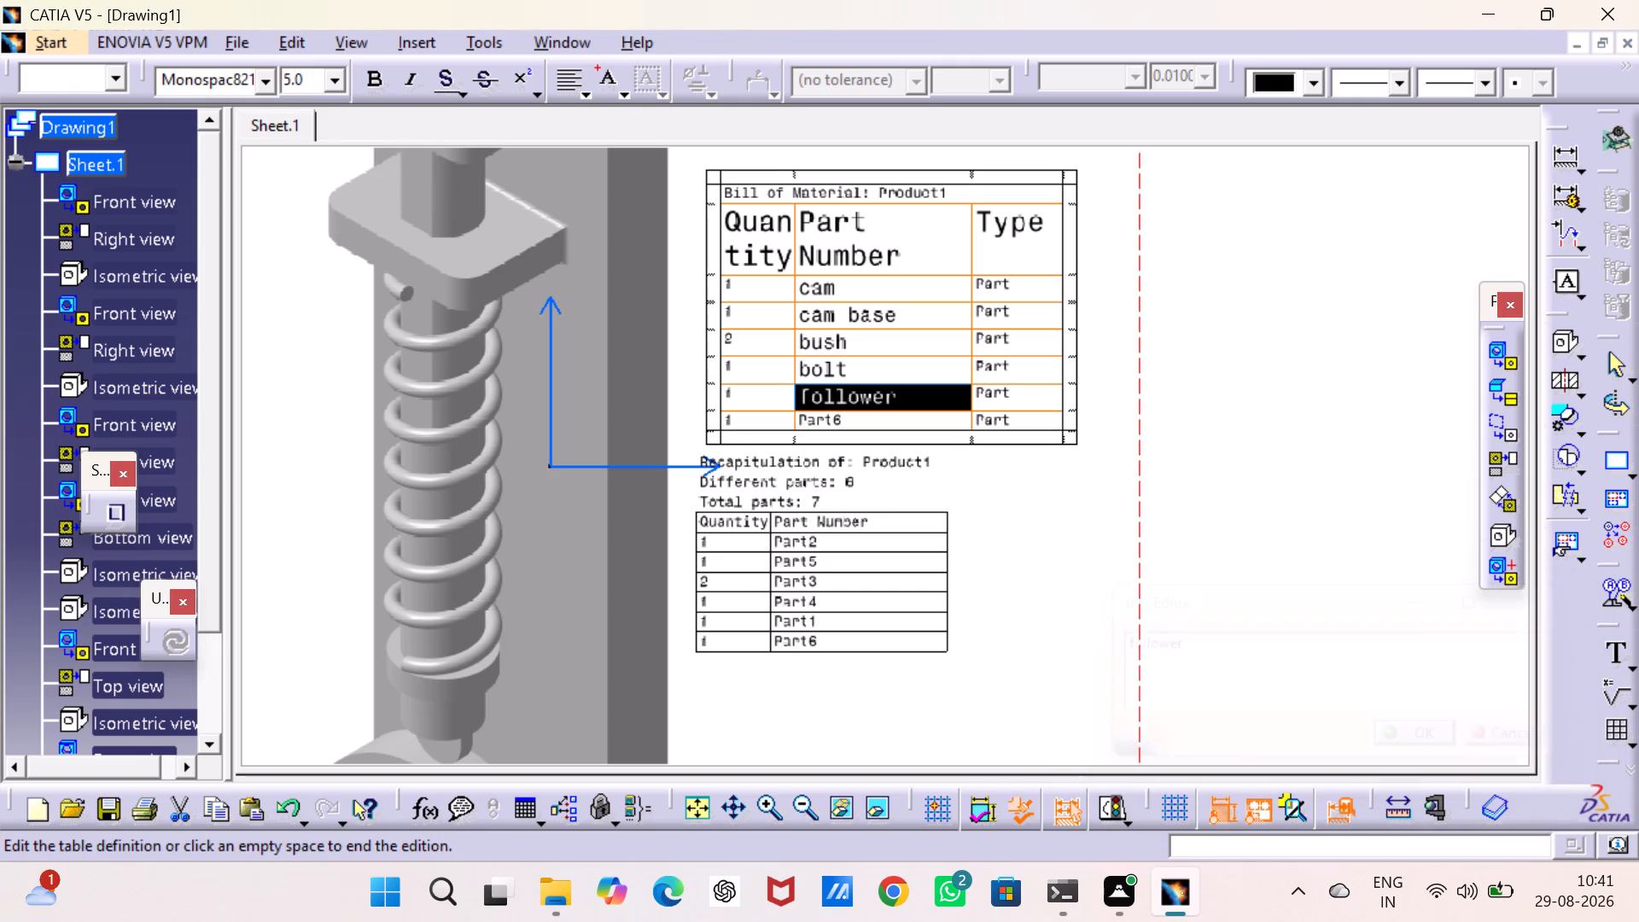
Set the Part6 cell's font size to 5.0 mm in the Bill of Material table and replace its text with "spring".
double_click(872, 421)
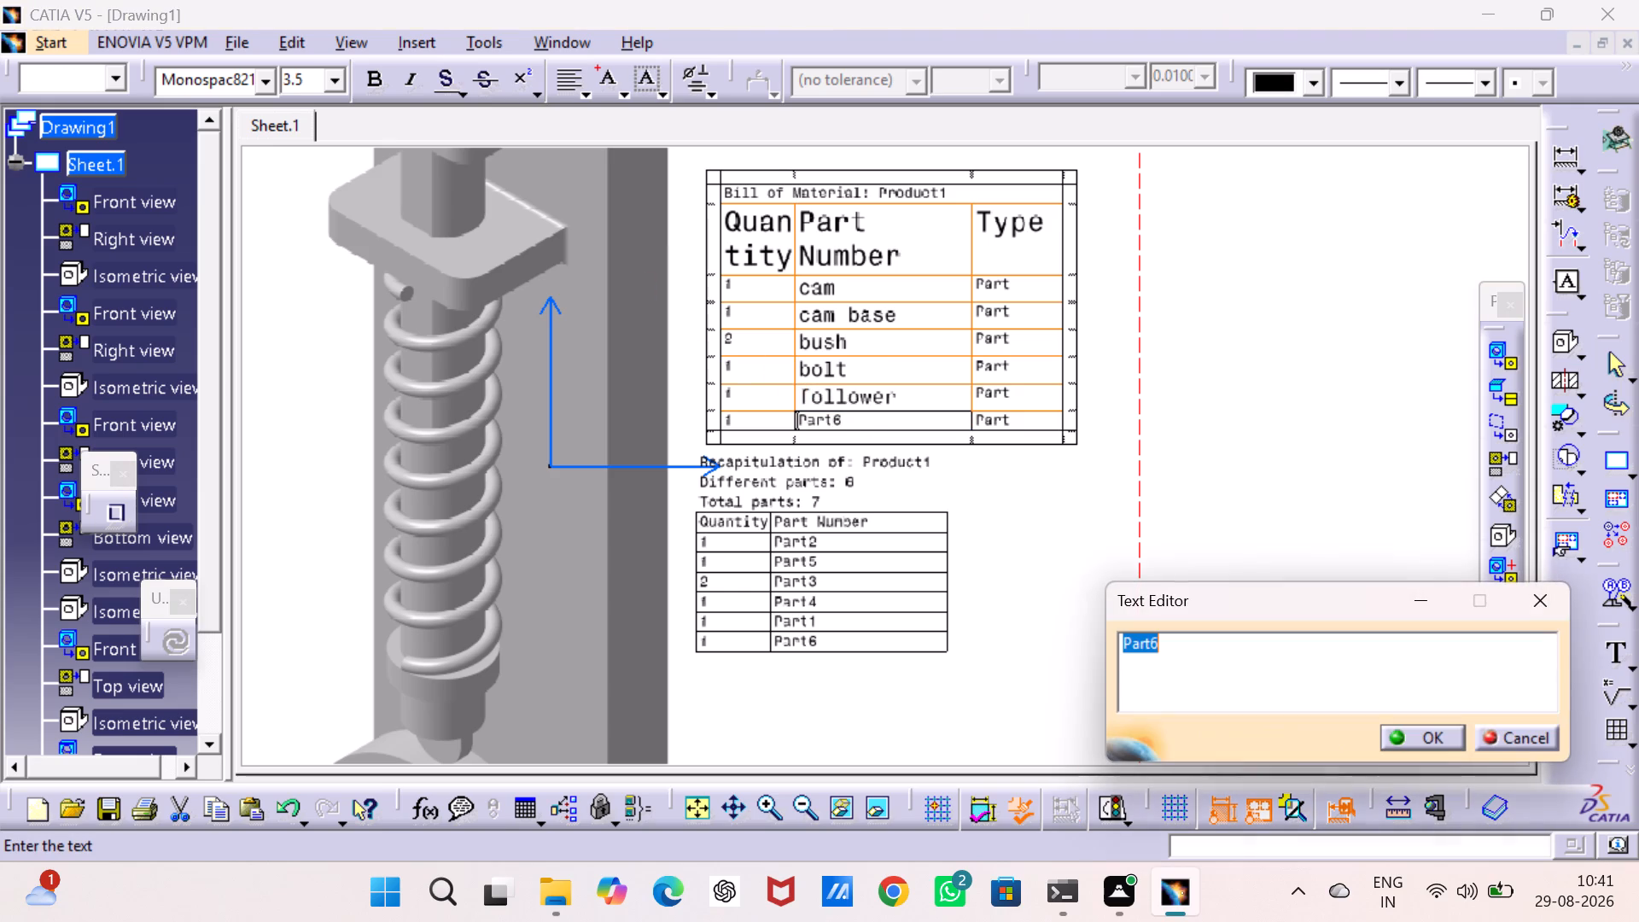
click(338, 77)
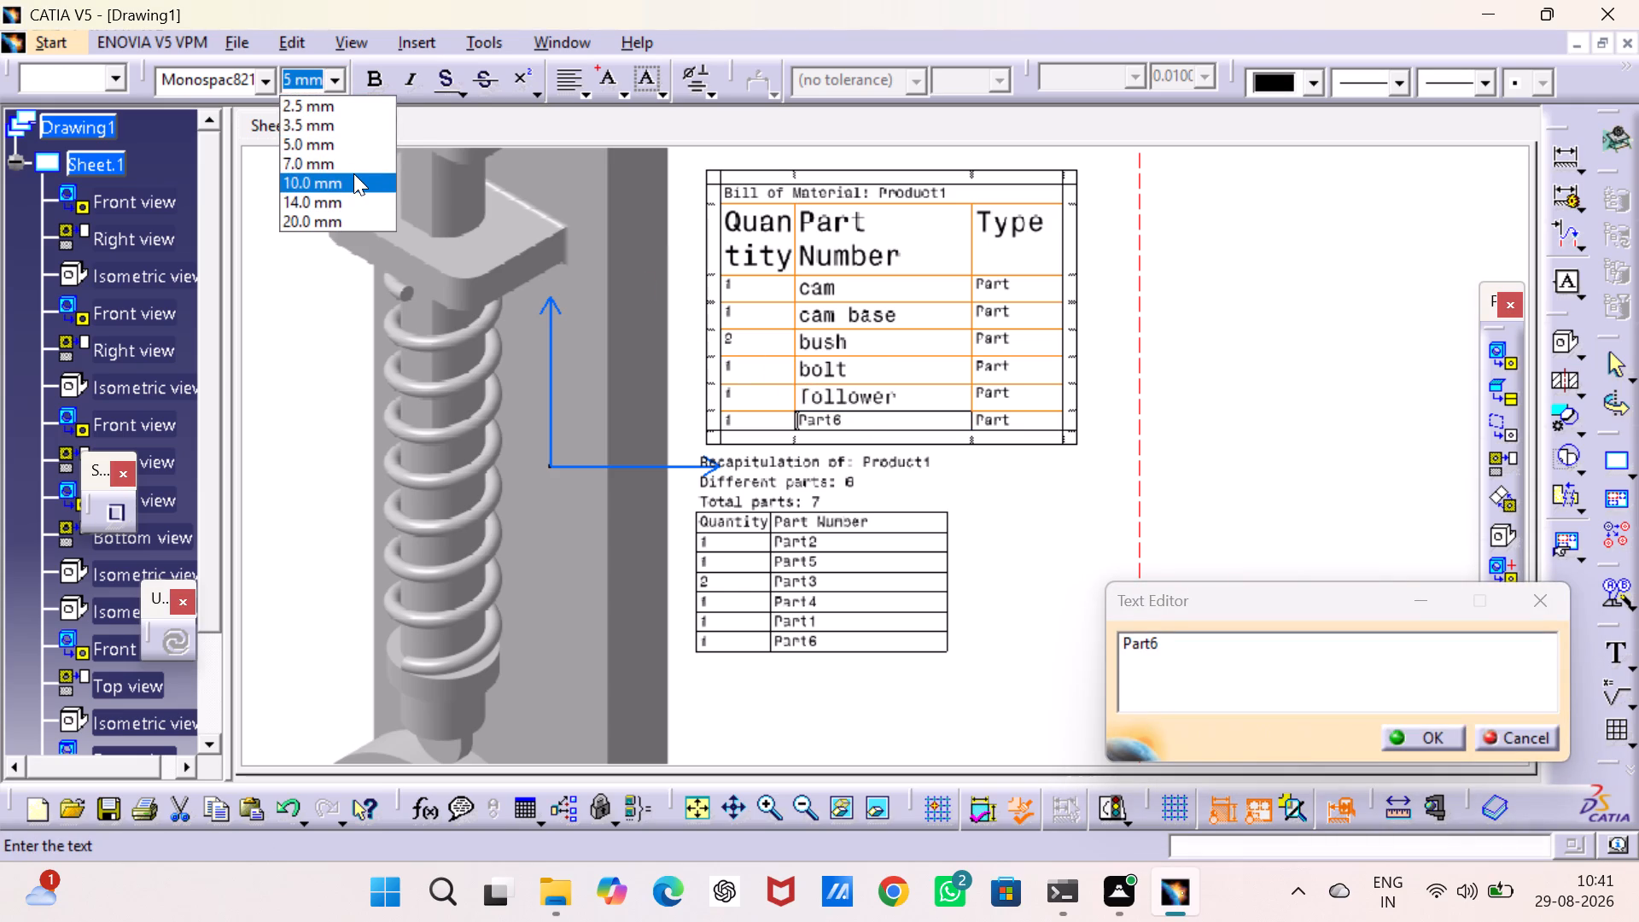
click(348, 148)
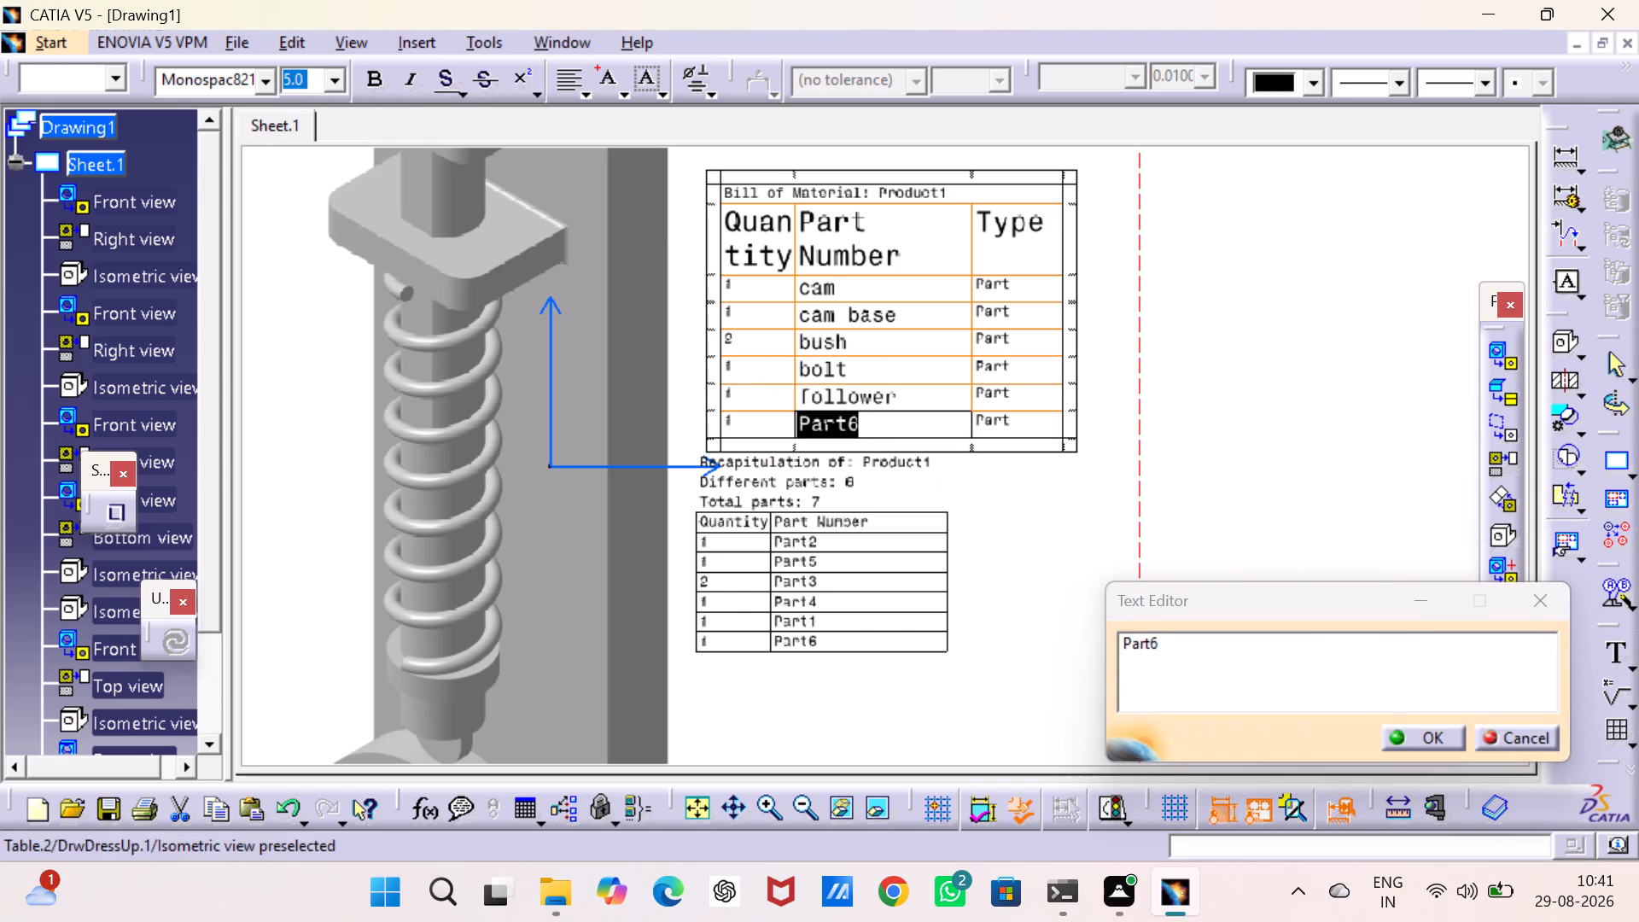
double_click(1242, 648)
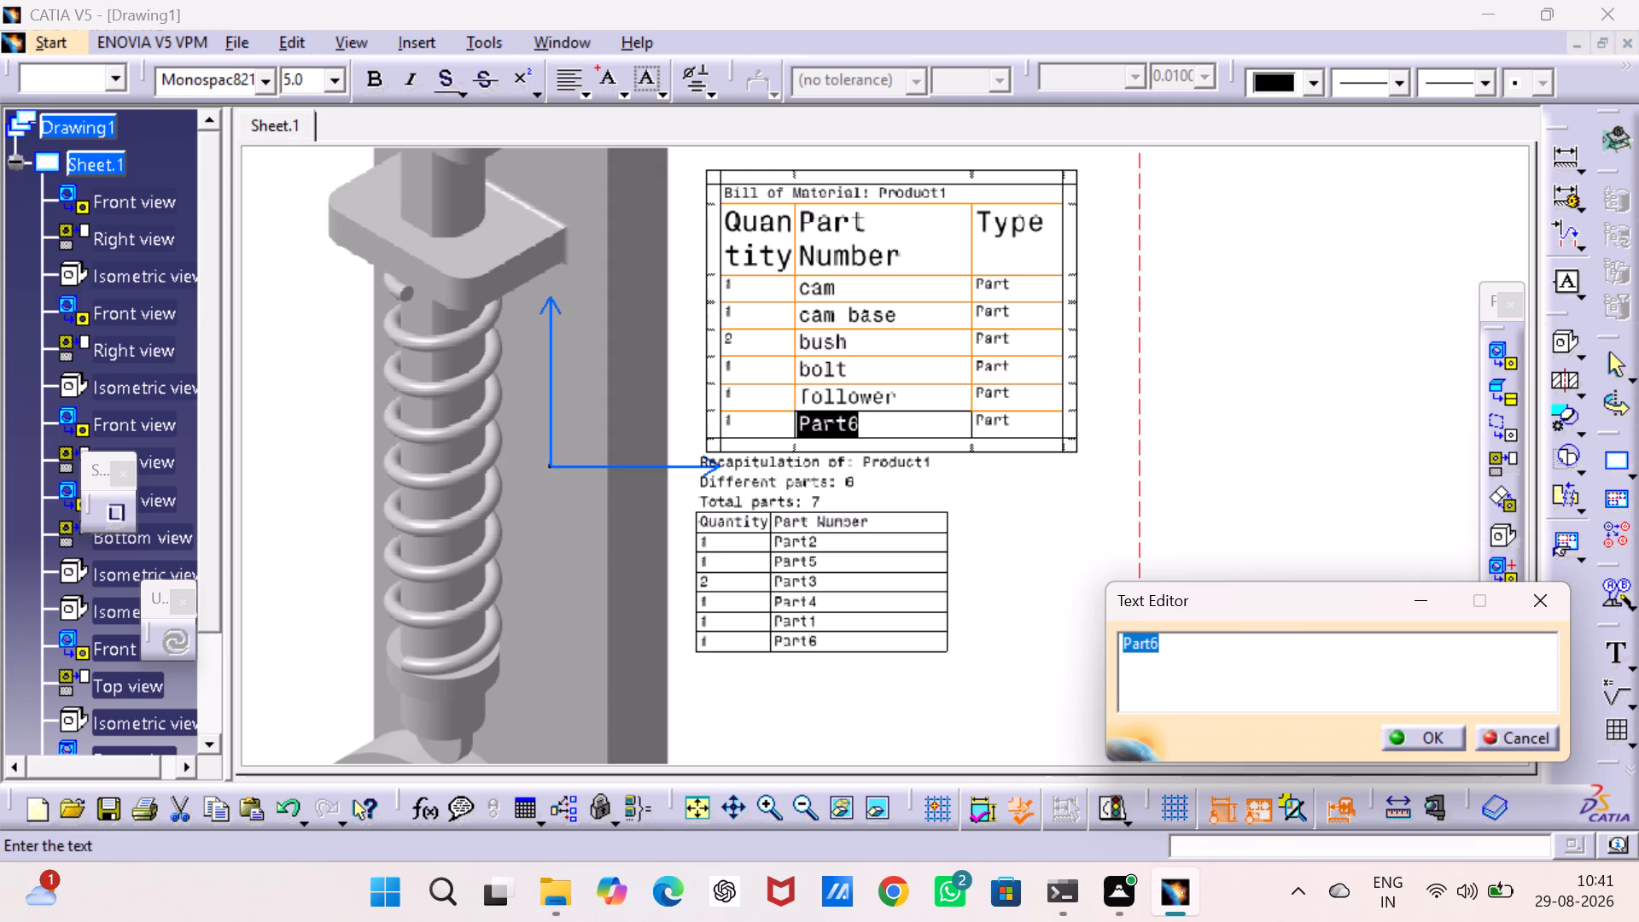
text(spring)
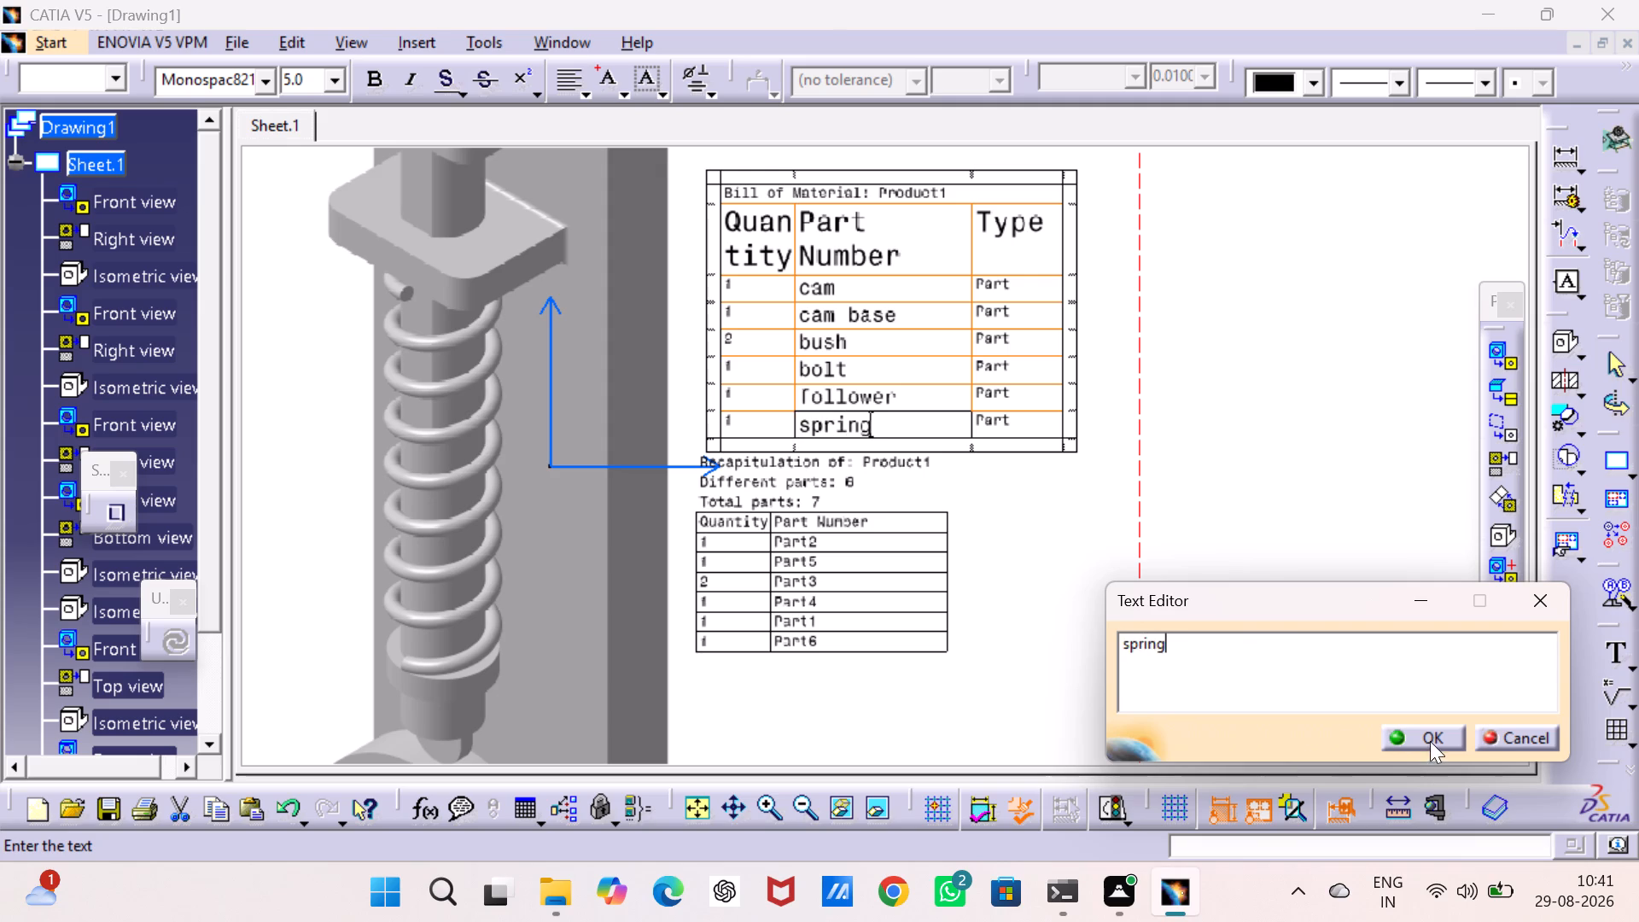
click(1430, 737)
click(1357, 603)
Set the font size of the "Bill of Material: Product1" title row to 7.0 mm.
middle_drag(1346, 498, 1362, 516)
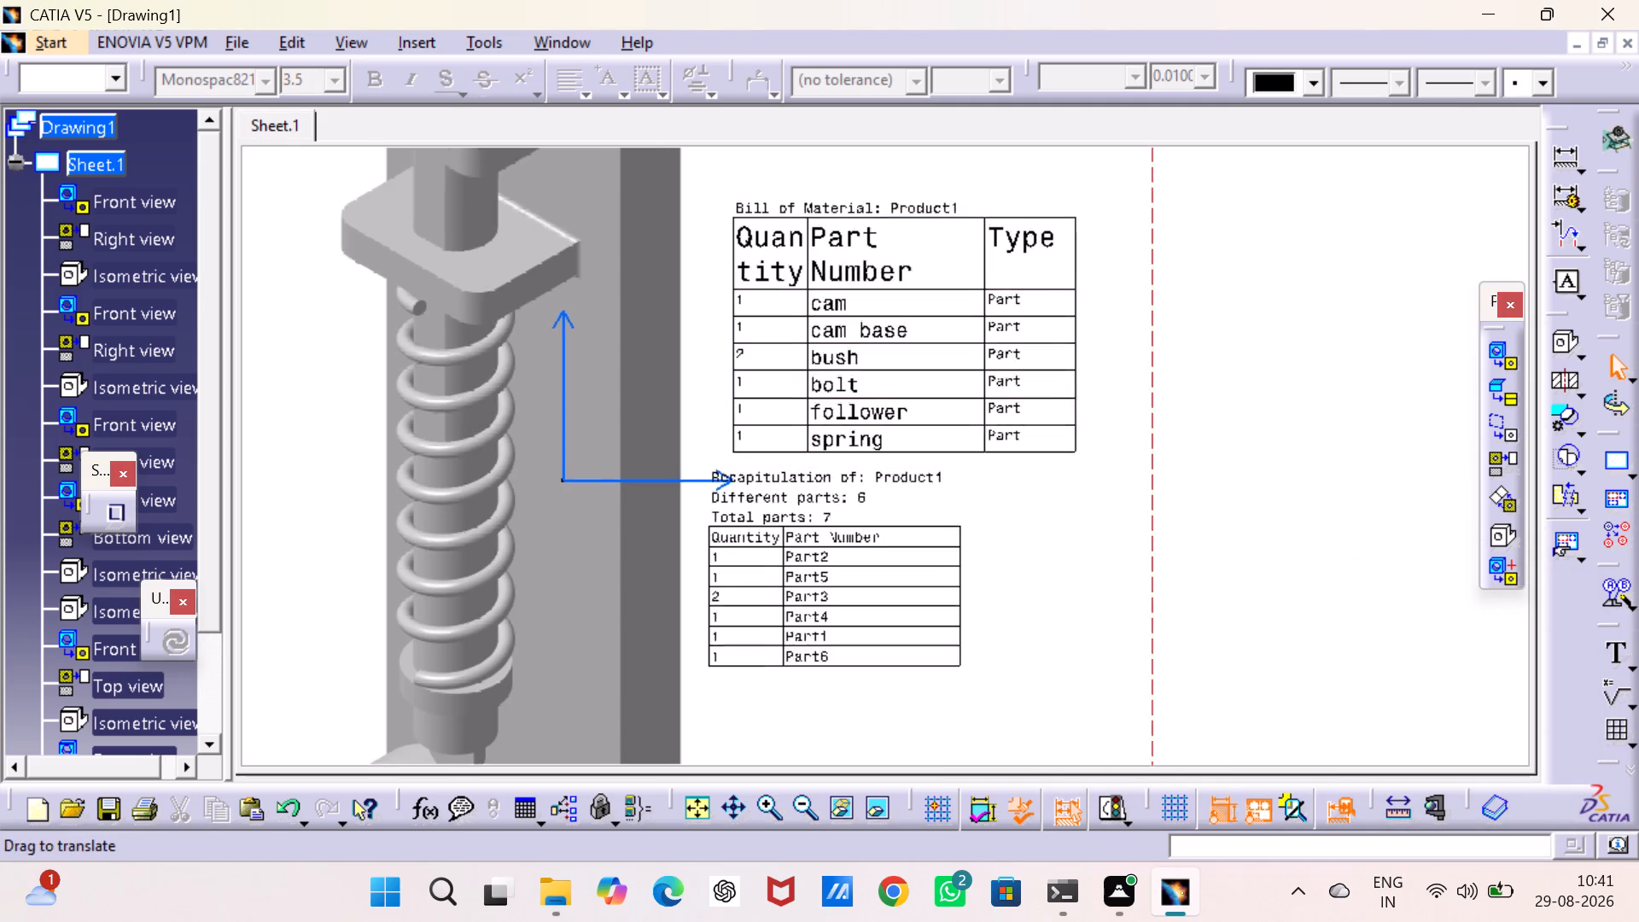
middle_drag(1362, 516, 1378, 569)
double_click(852, 259)
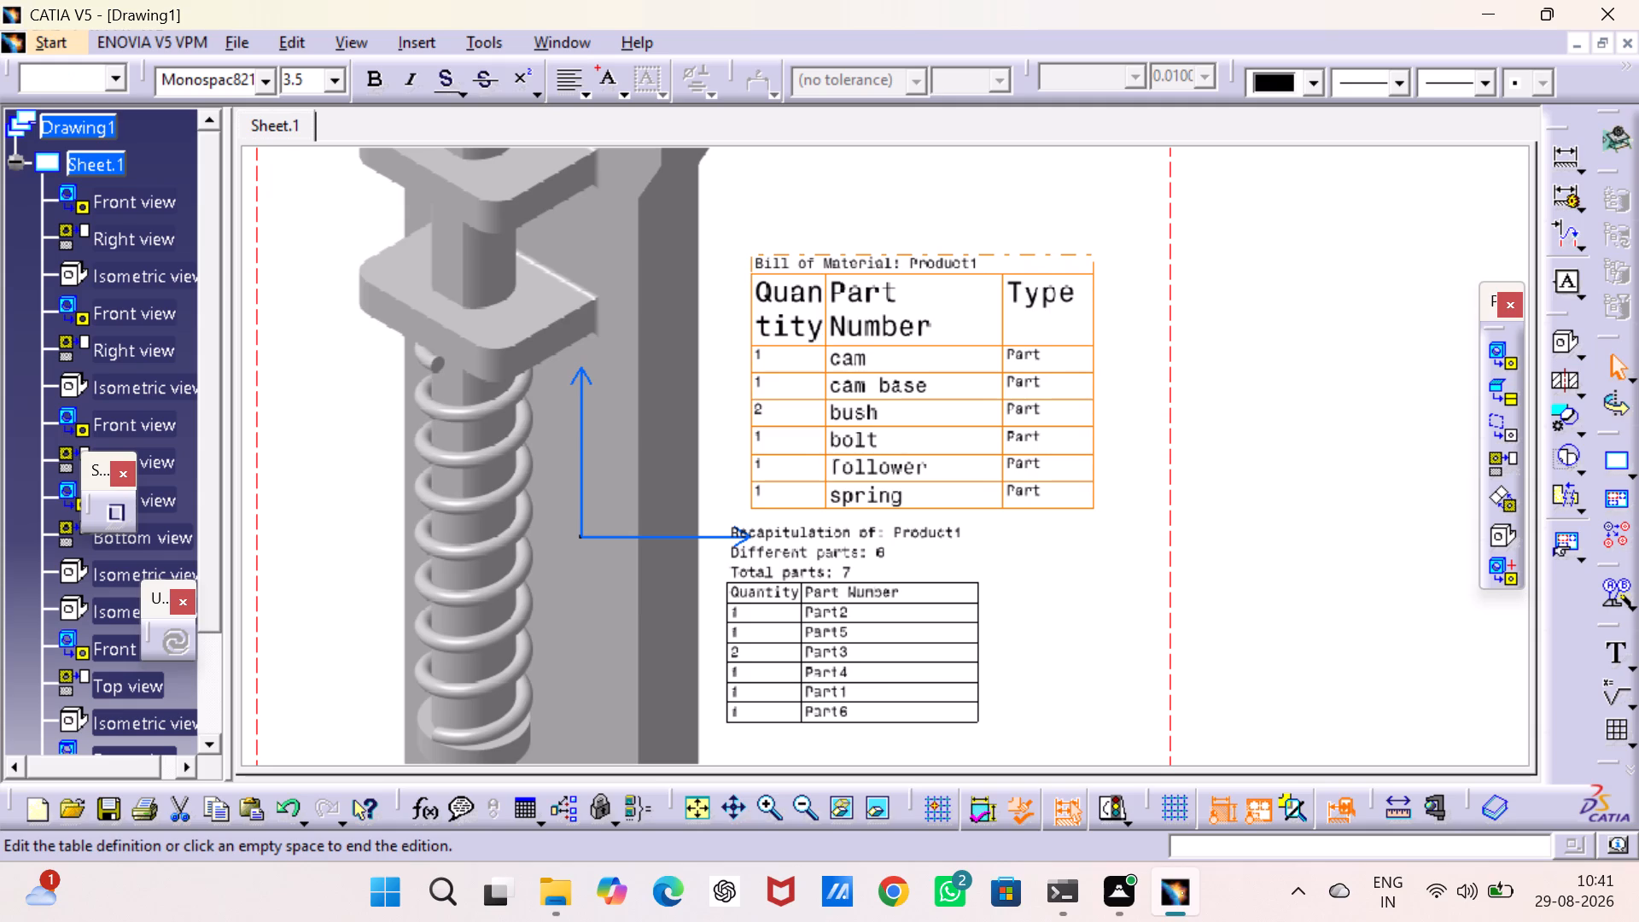
click(852, 259)
click(852, 259)
click(897, 189)
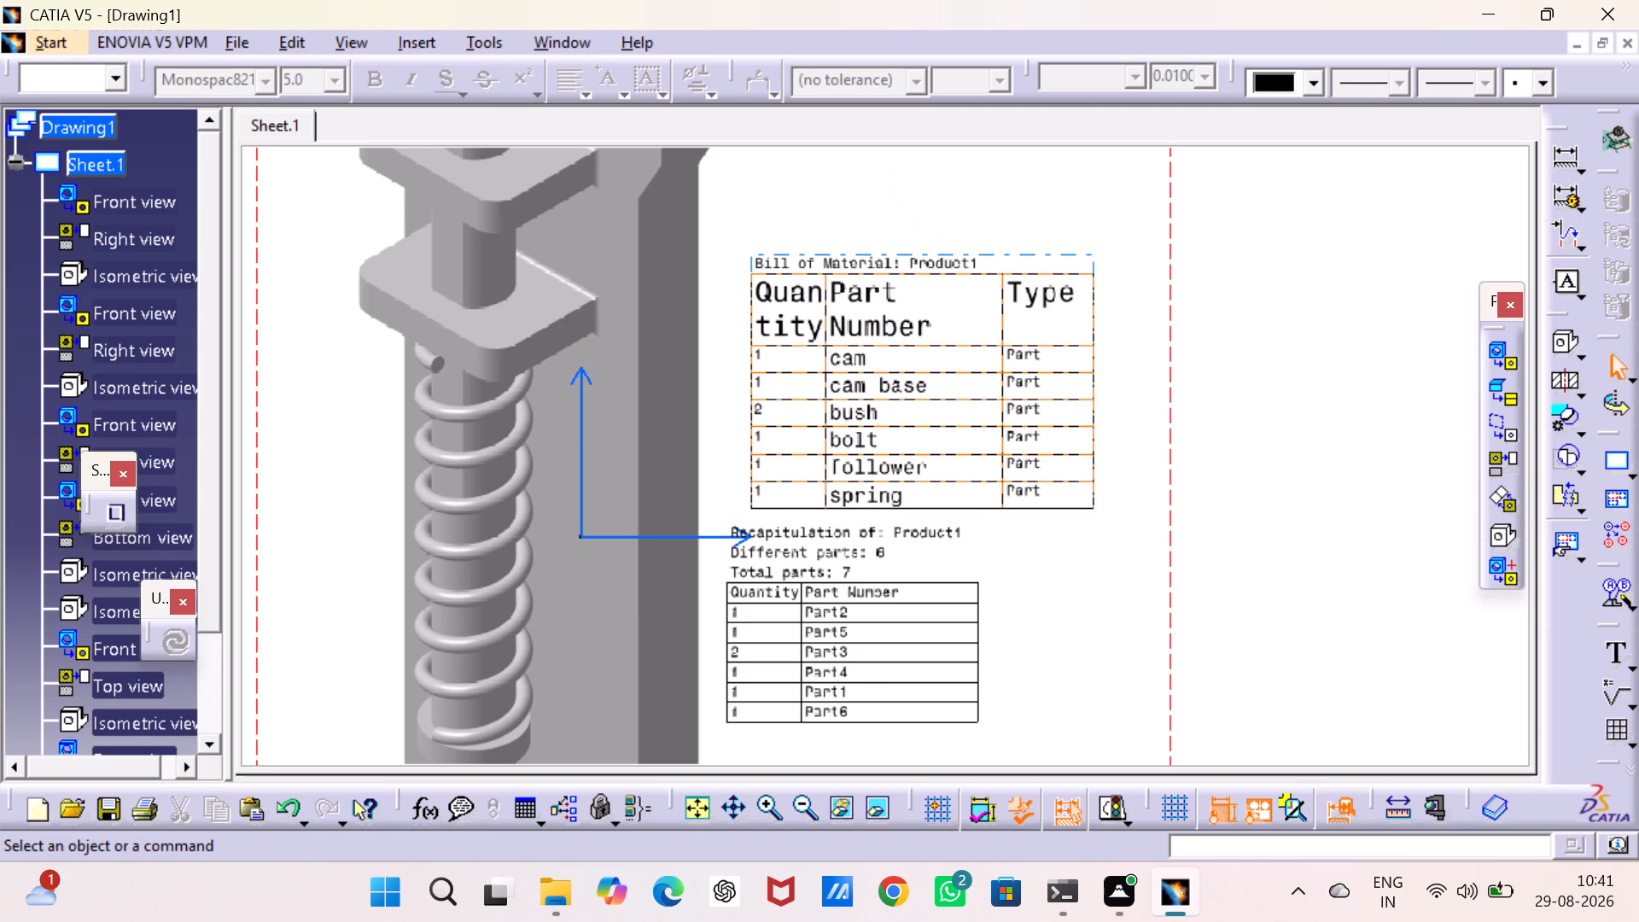
click(979, 263)
triple_click(978, 263)
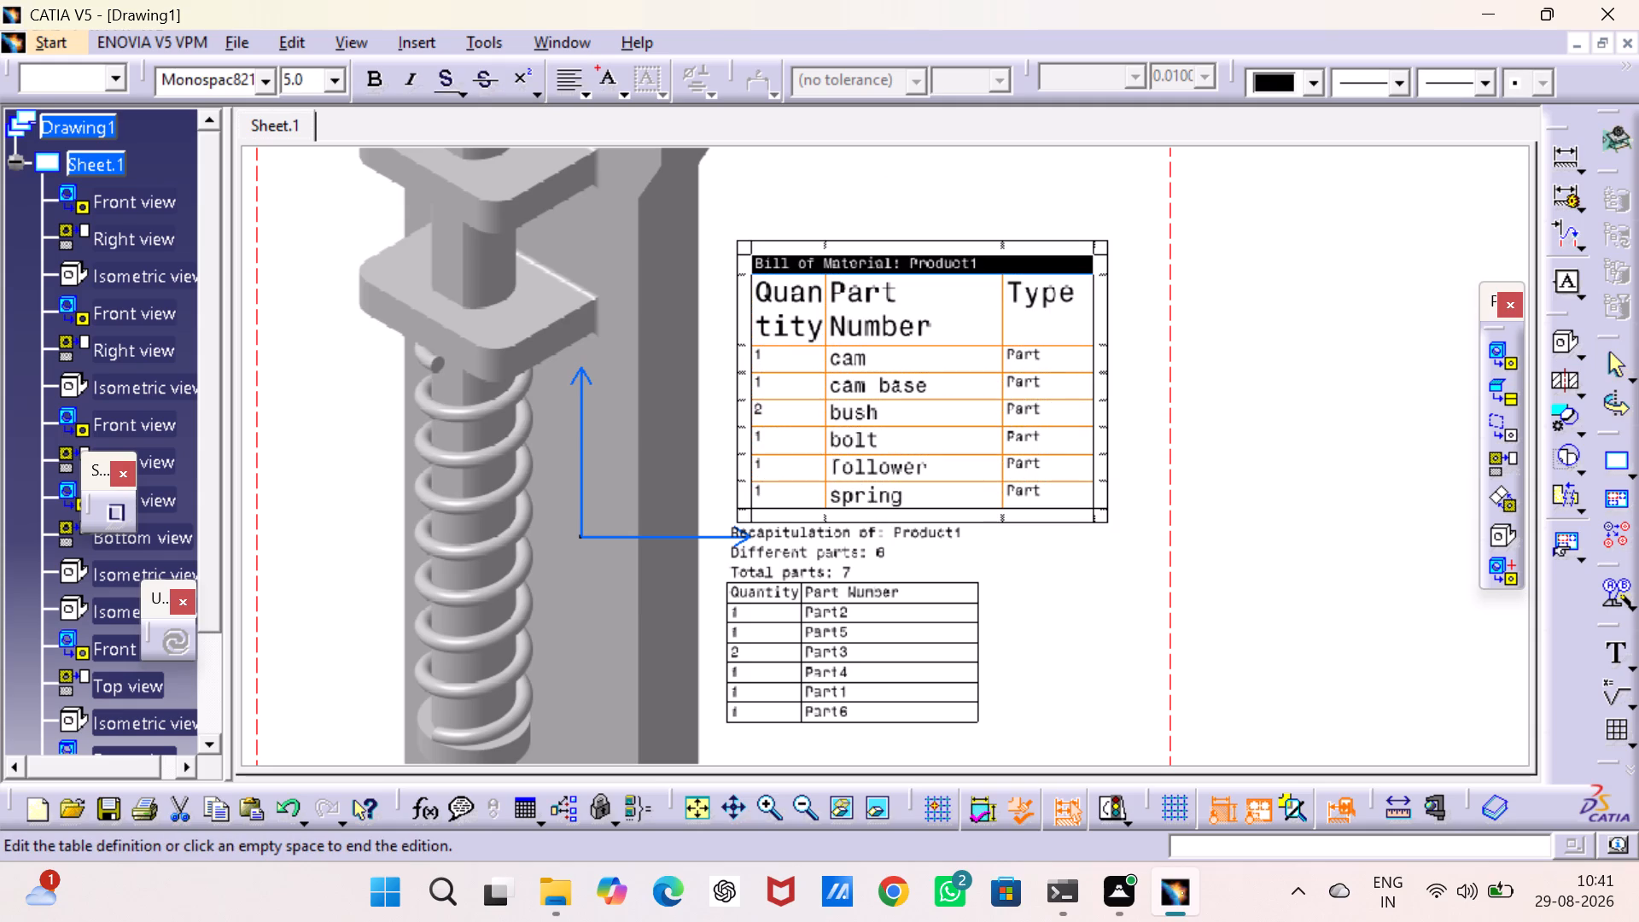
click(336, 74)
click(338, 155)
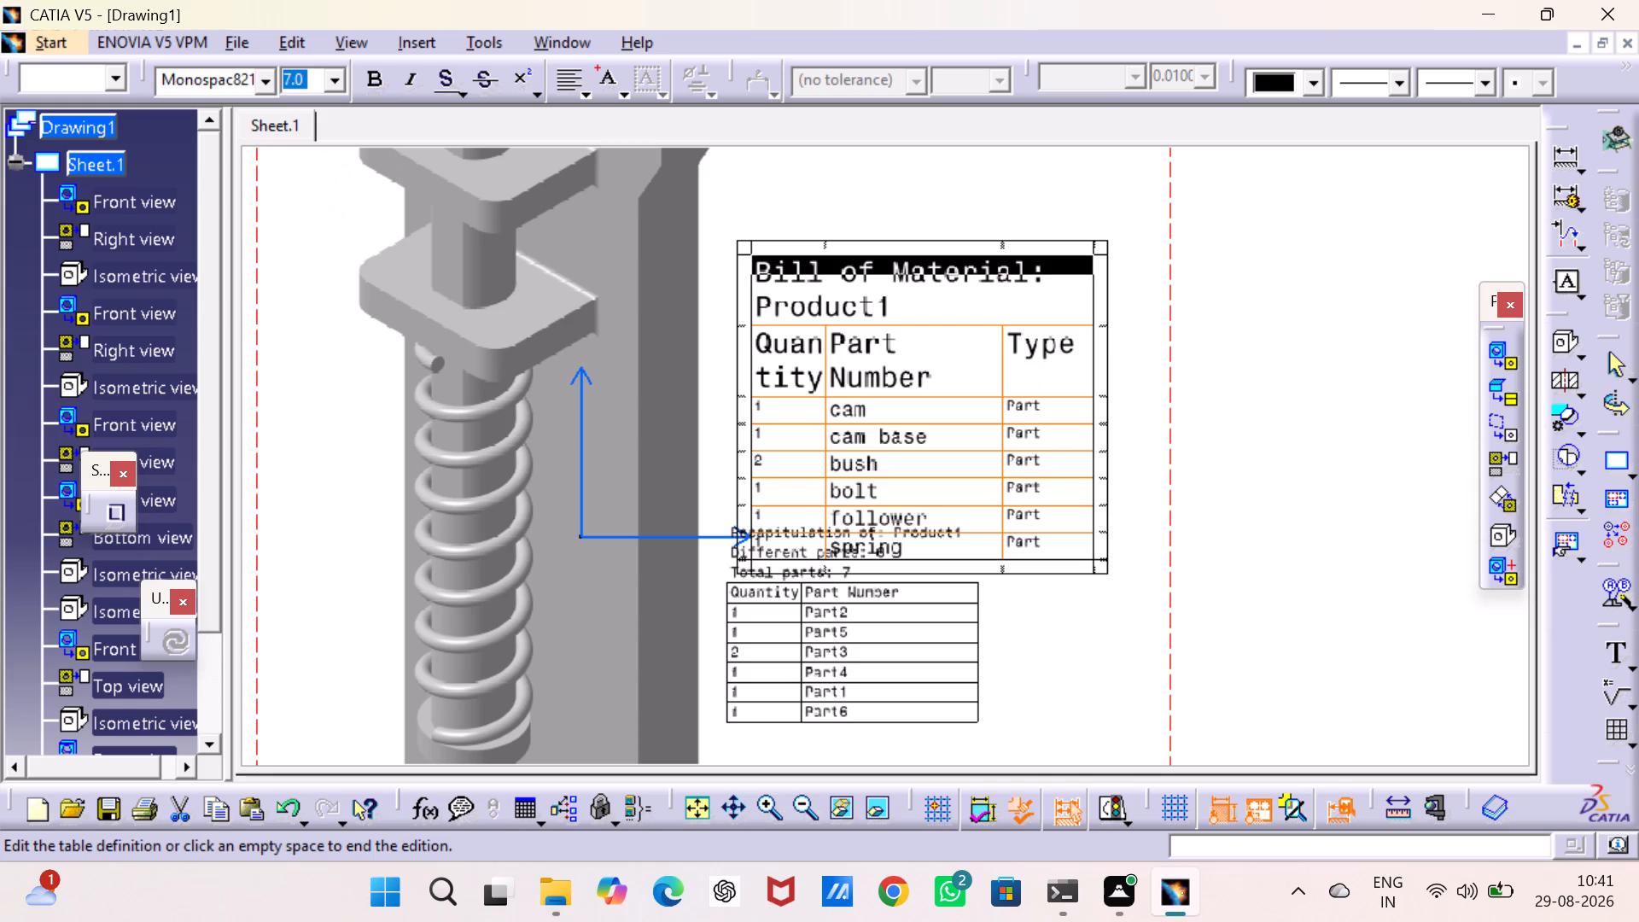
click(1252, 364)
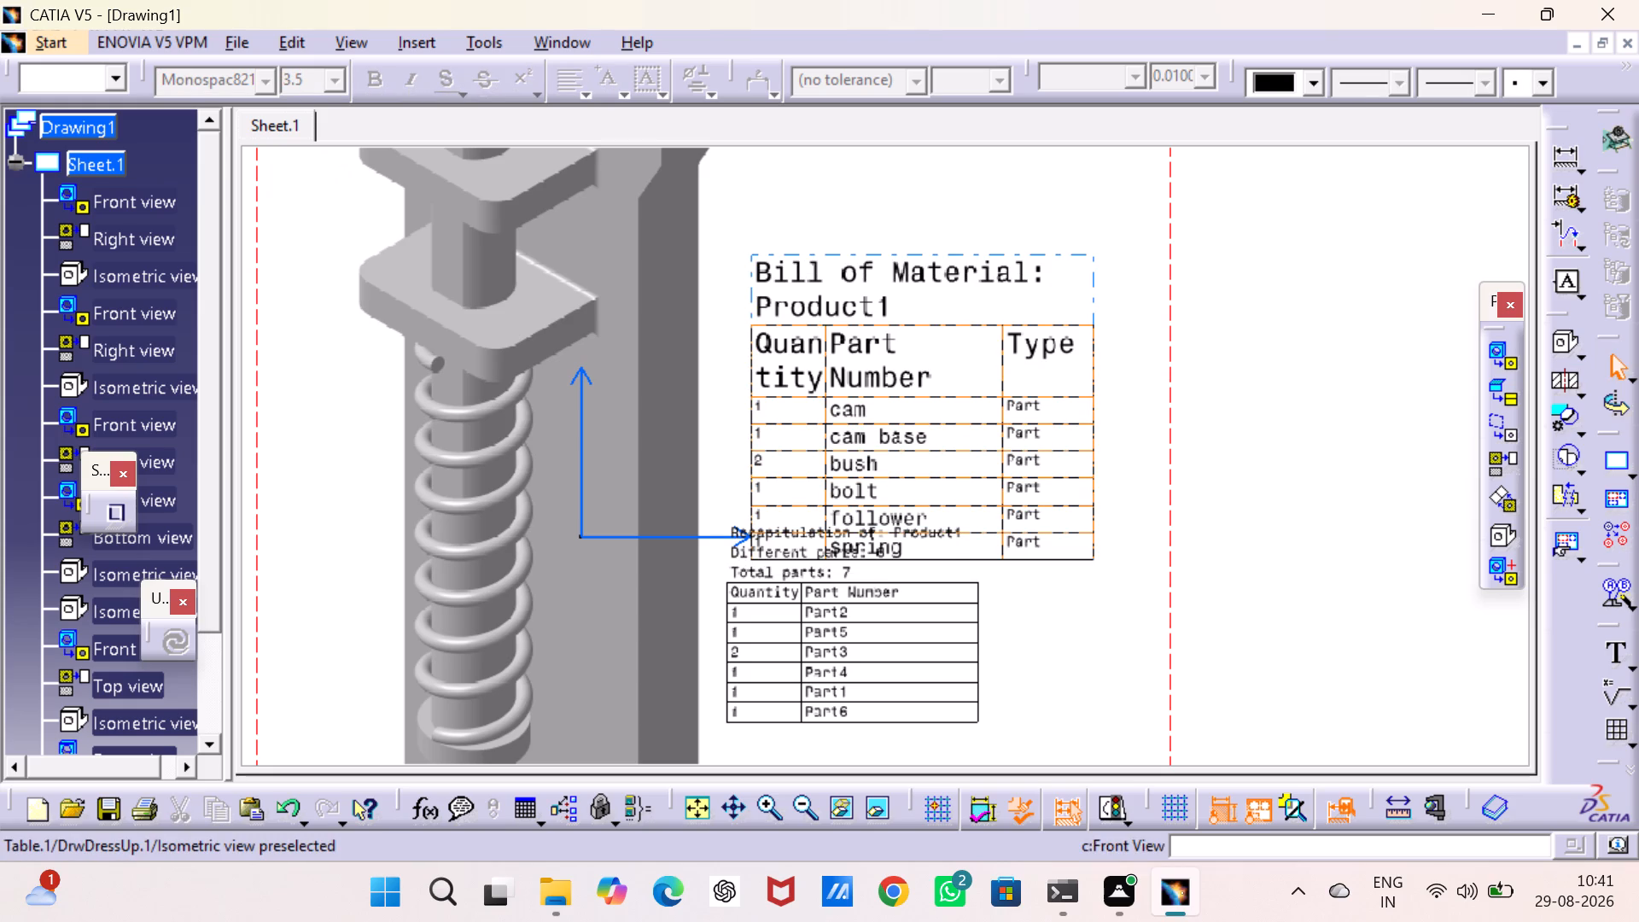
Move the Bill of Material table upward so it sits clear above the Recapitulation text.
drag(942, 286, 946, 225)
click(1340, 462)
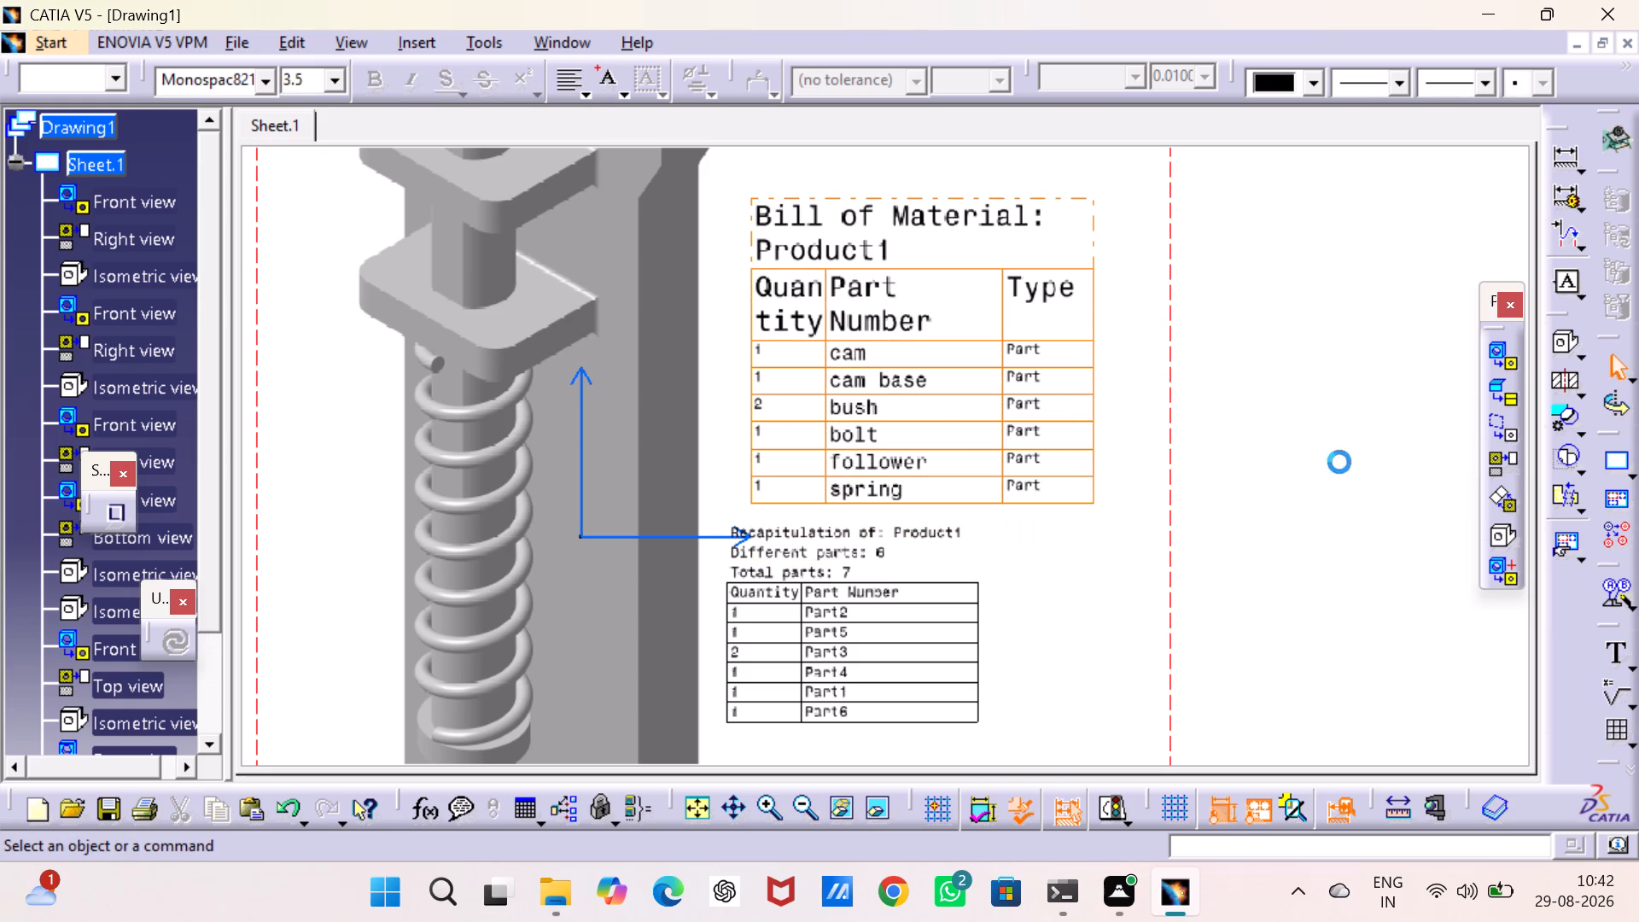
Move the Recapitulation table so its left edge lines up beneath the Bill of Material table.
middle_drag(1011, 568, 1007, 413)
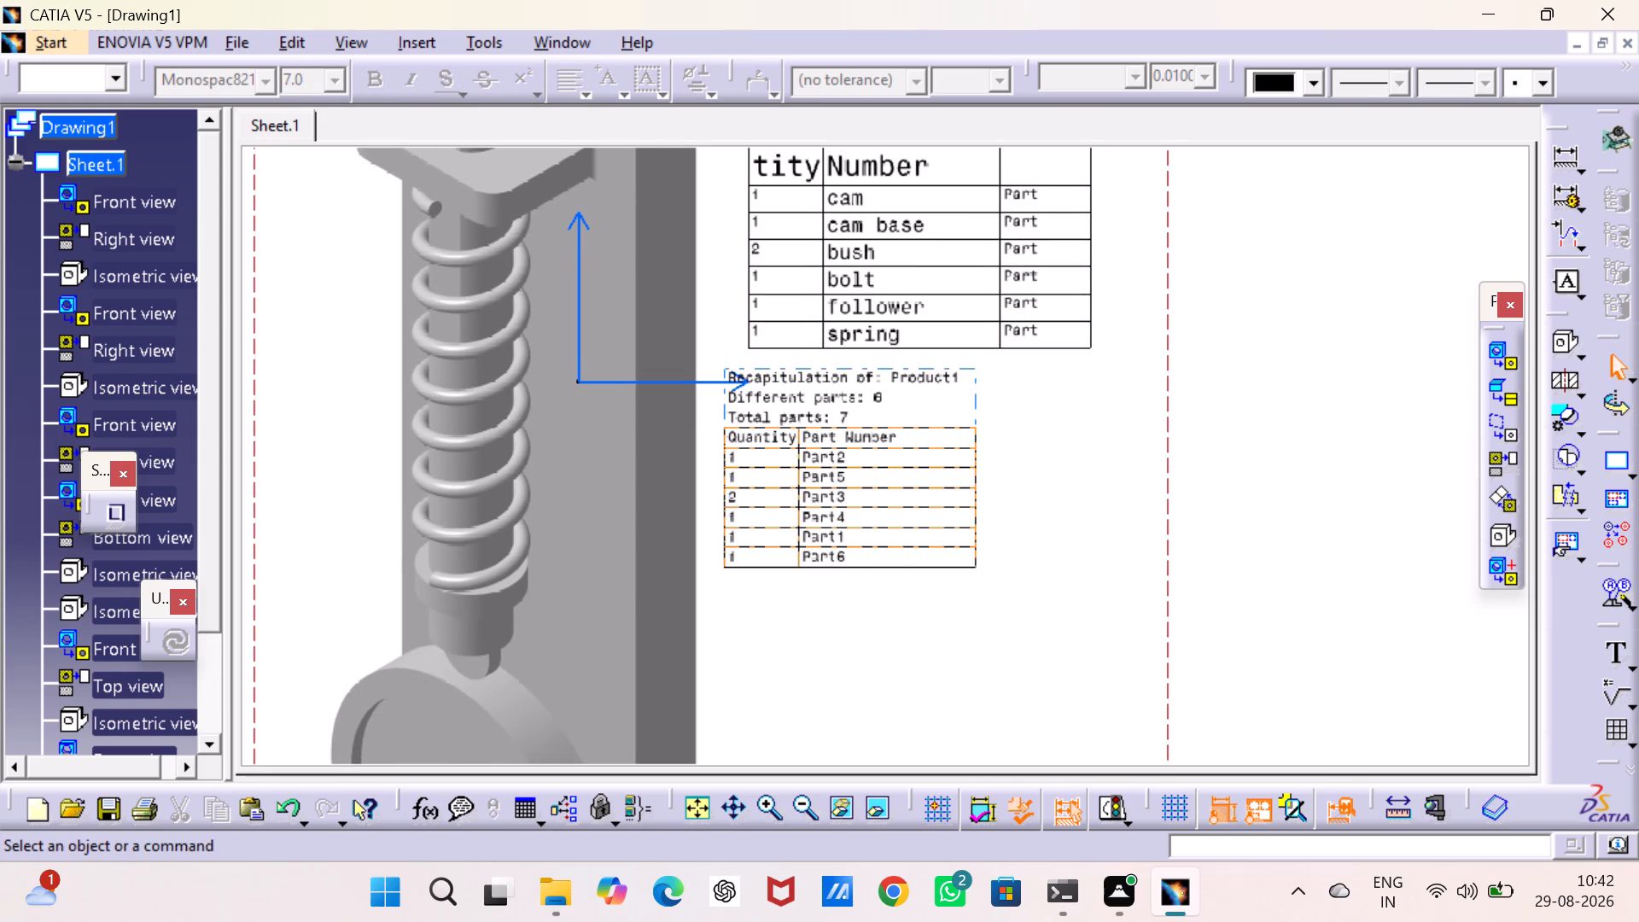
drag(969, 481, 1014, 503)
click(1303, 499)
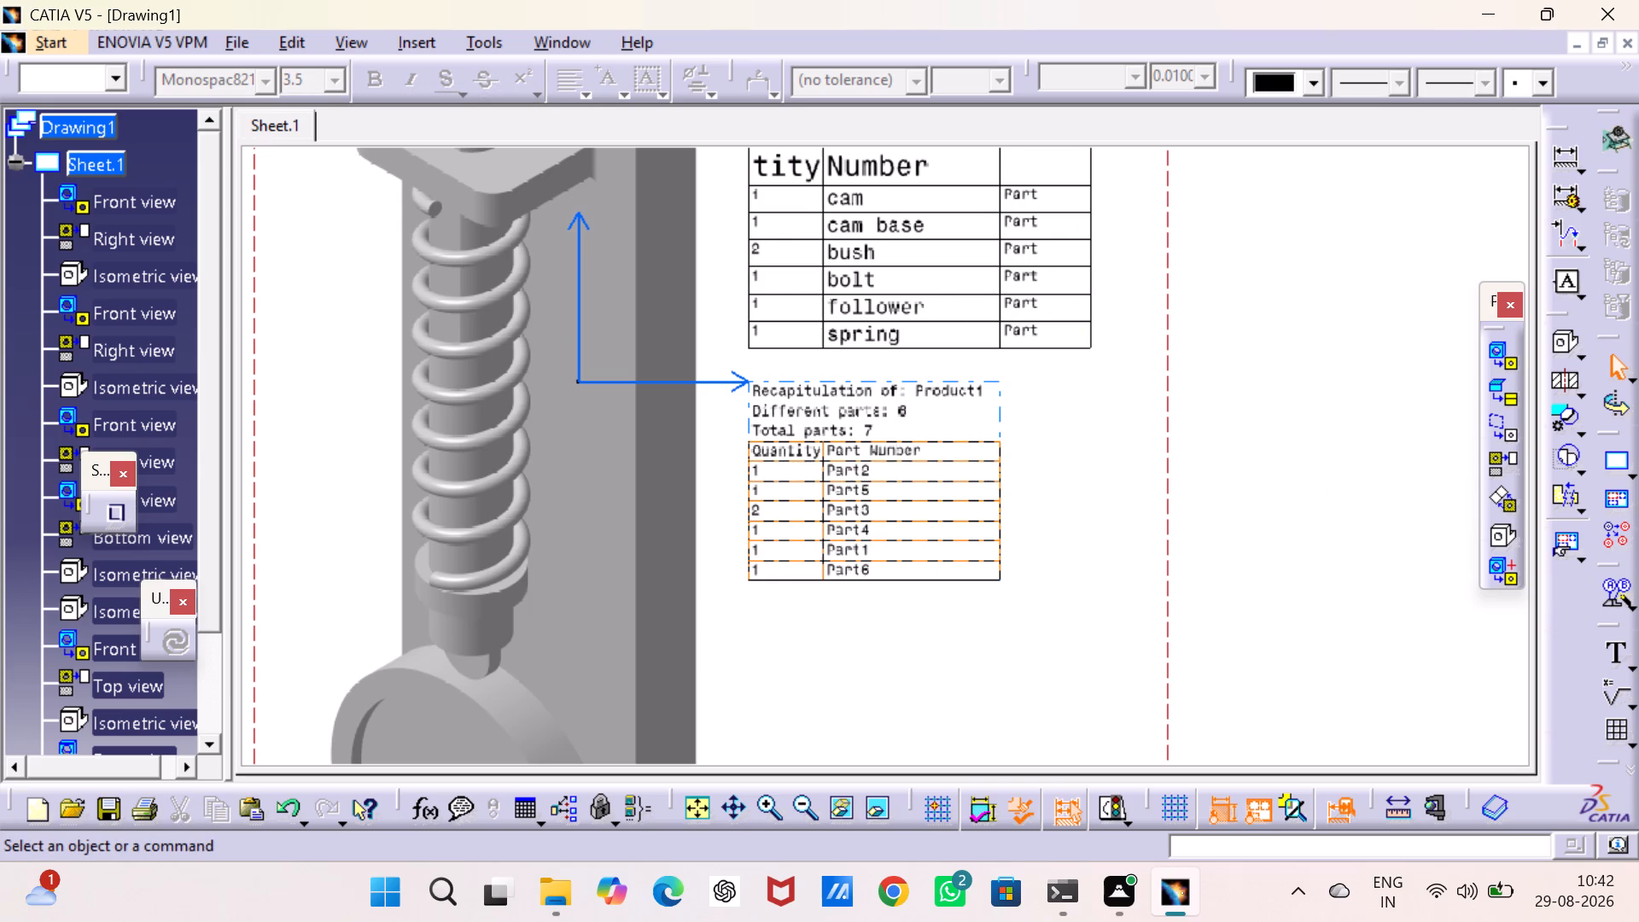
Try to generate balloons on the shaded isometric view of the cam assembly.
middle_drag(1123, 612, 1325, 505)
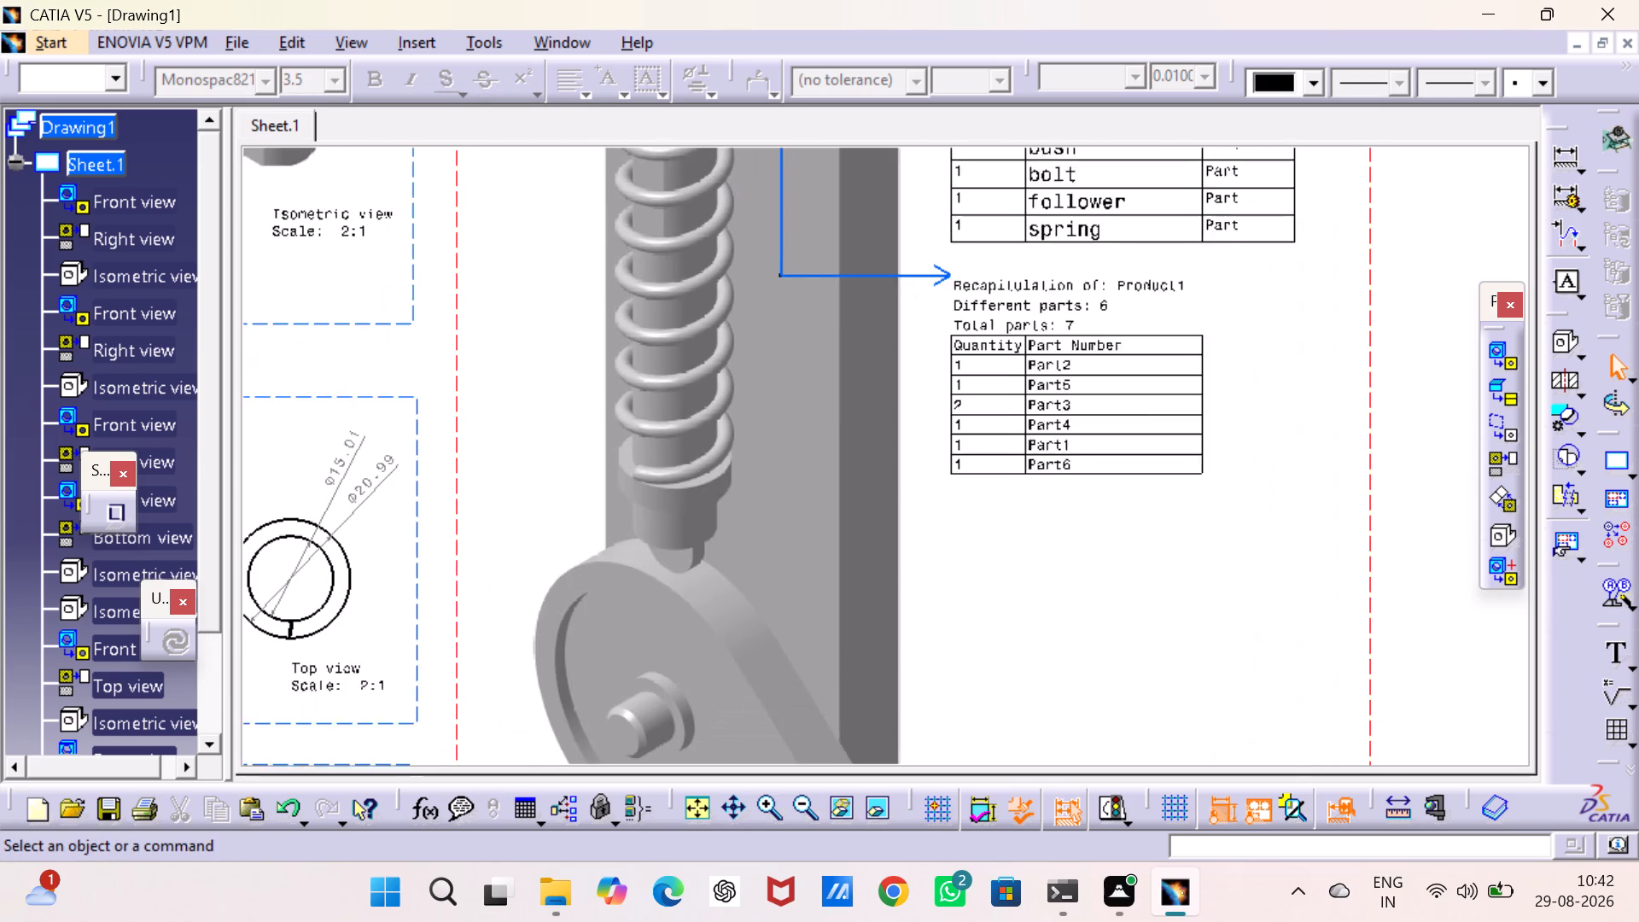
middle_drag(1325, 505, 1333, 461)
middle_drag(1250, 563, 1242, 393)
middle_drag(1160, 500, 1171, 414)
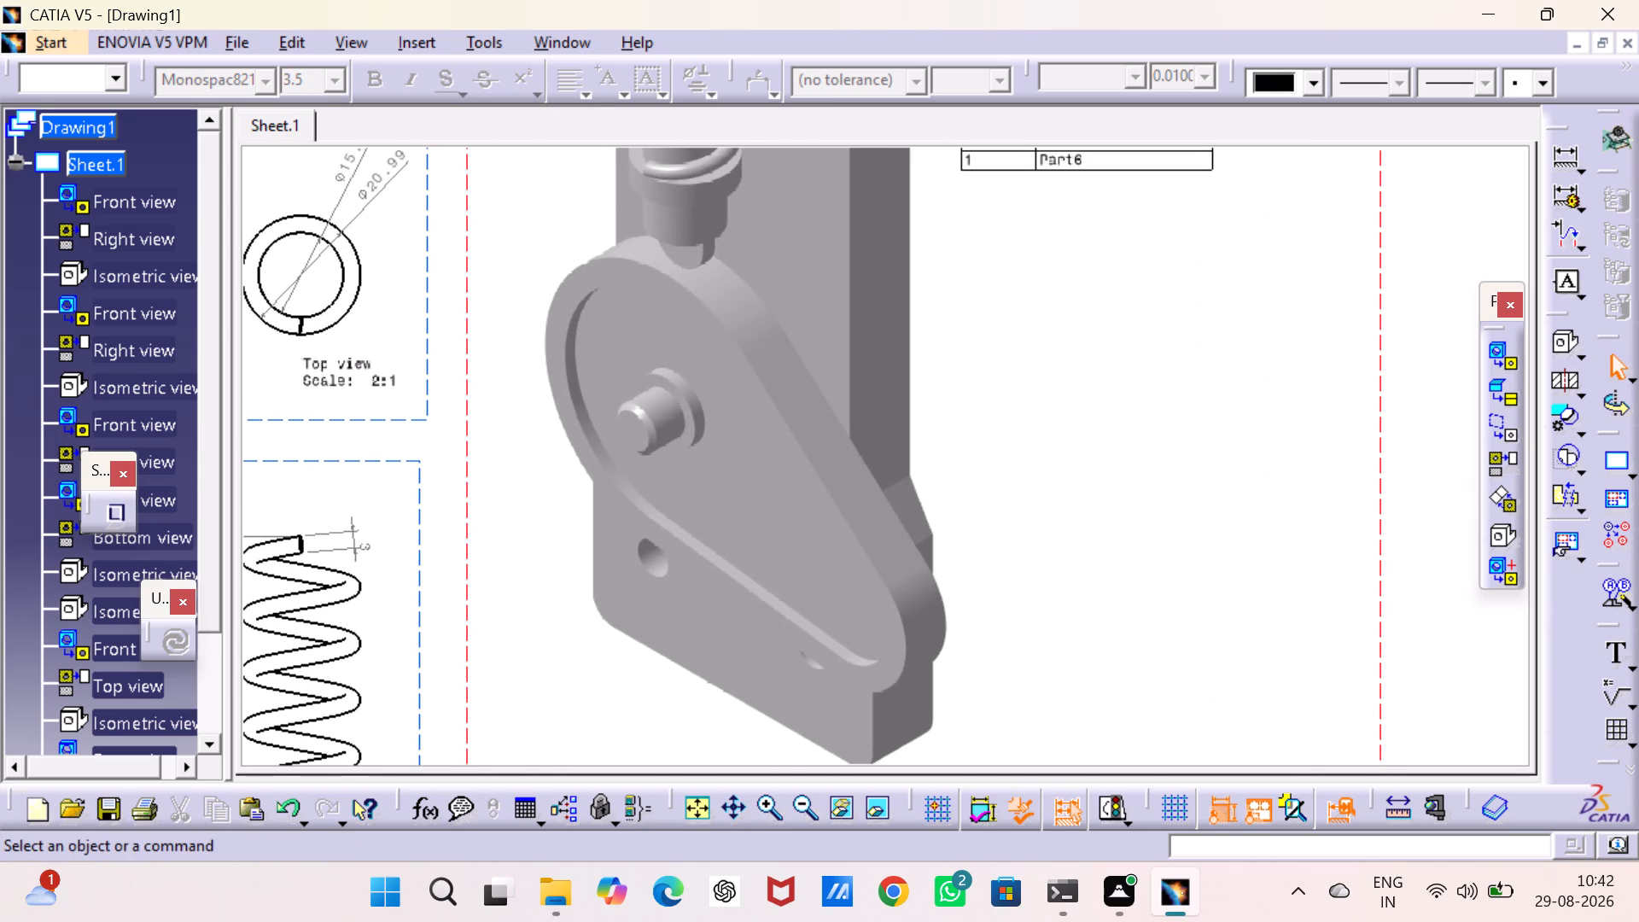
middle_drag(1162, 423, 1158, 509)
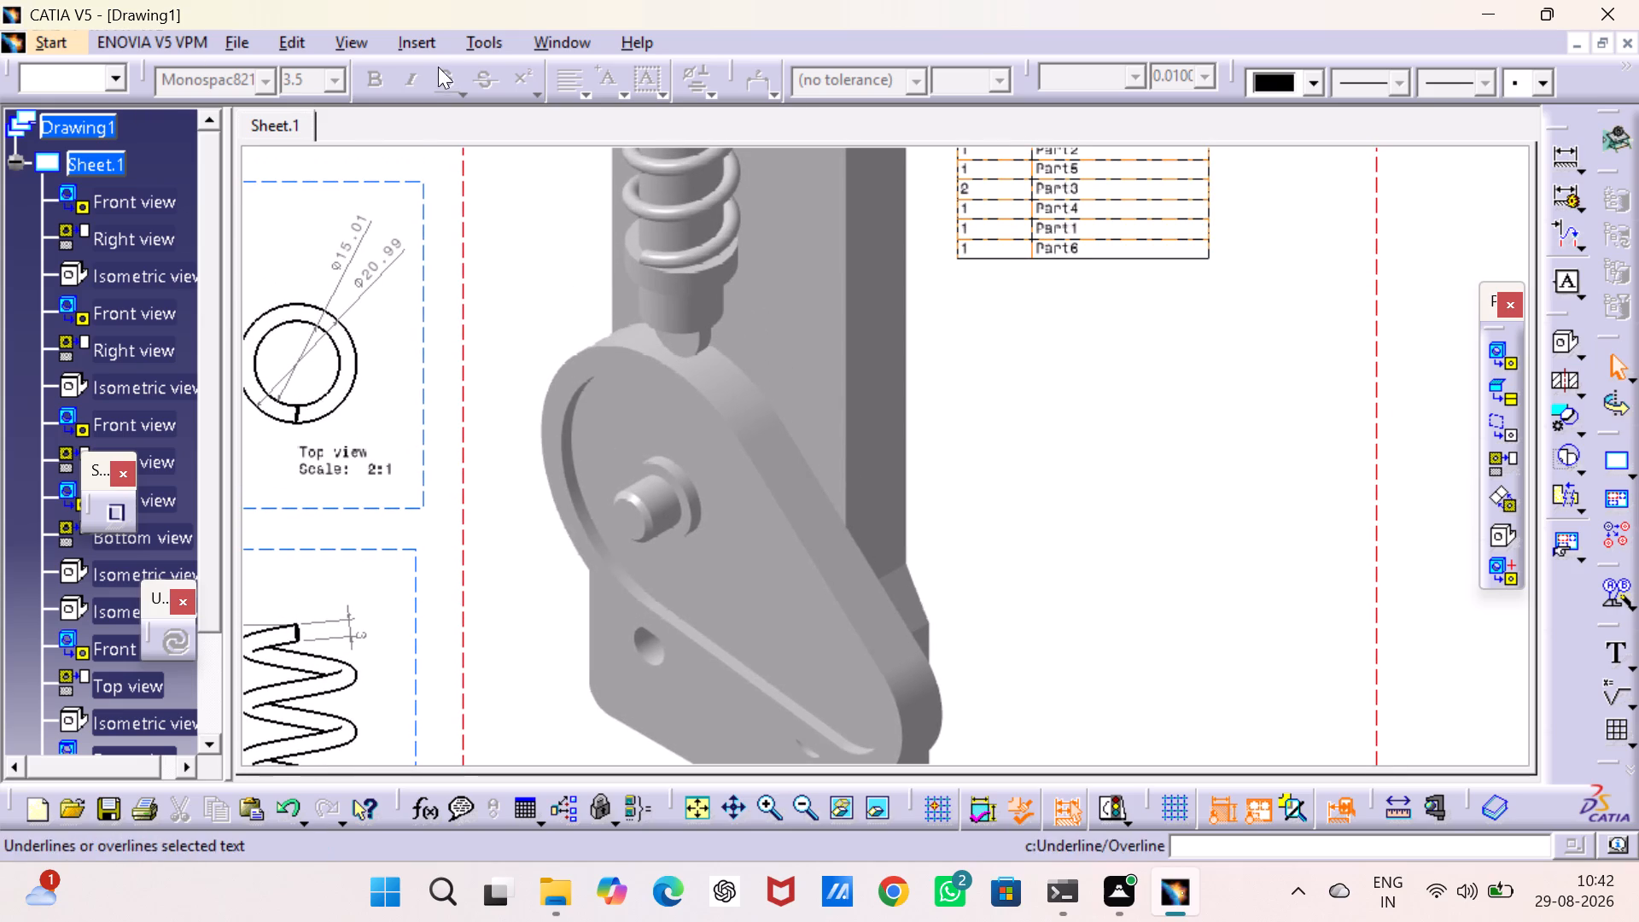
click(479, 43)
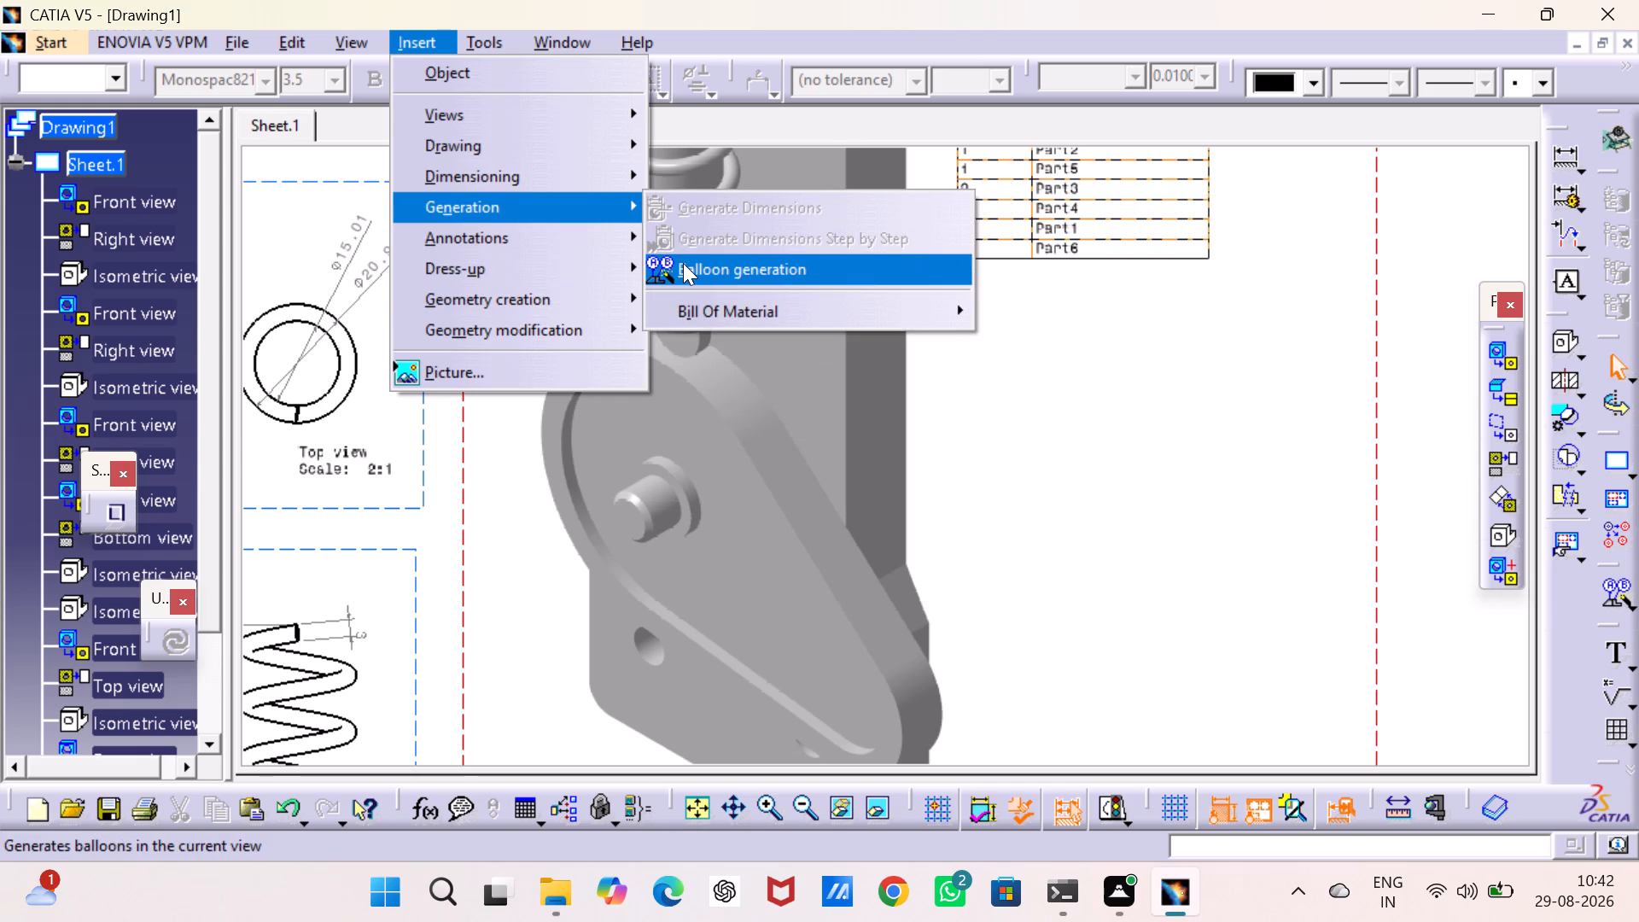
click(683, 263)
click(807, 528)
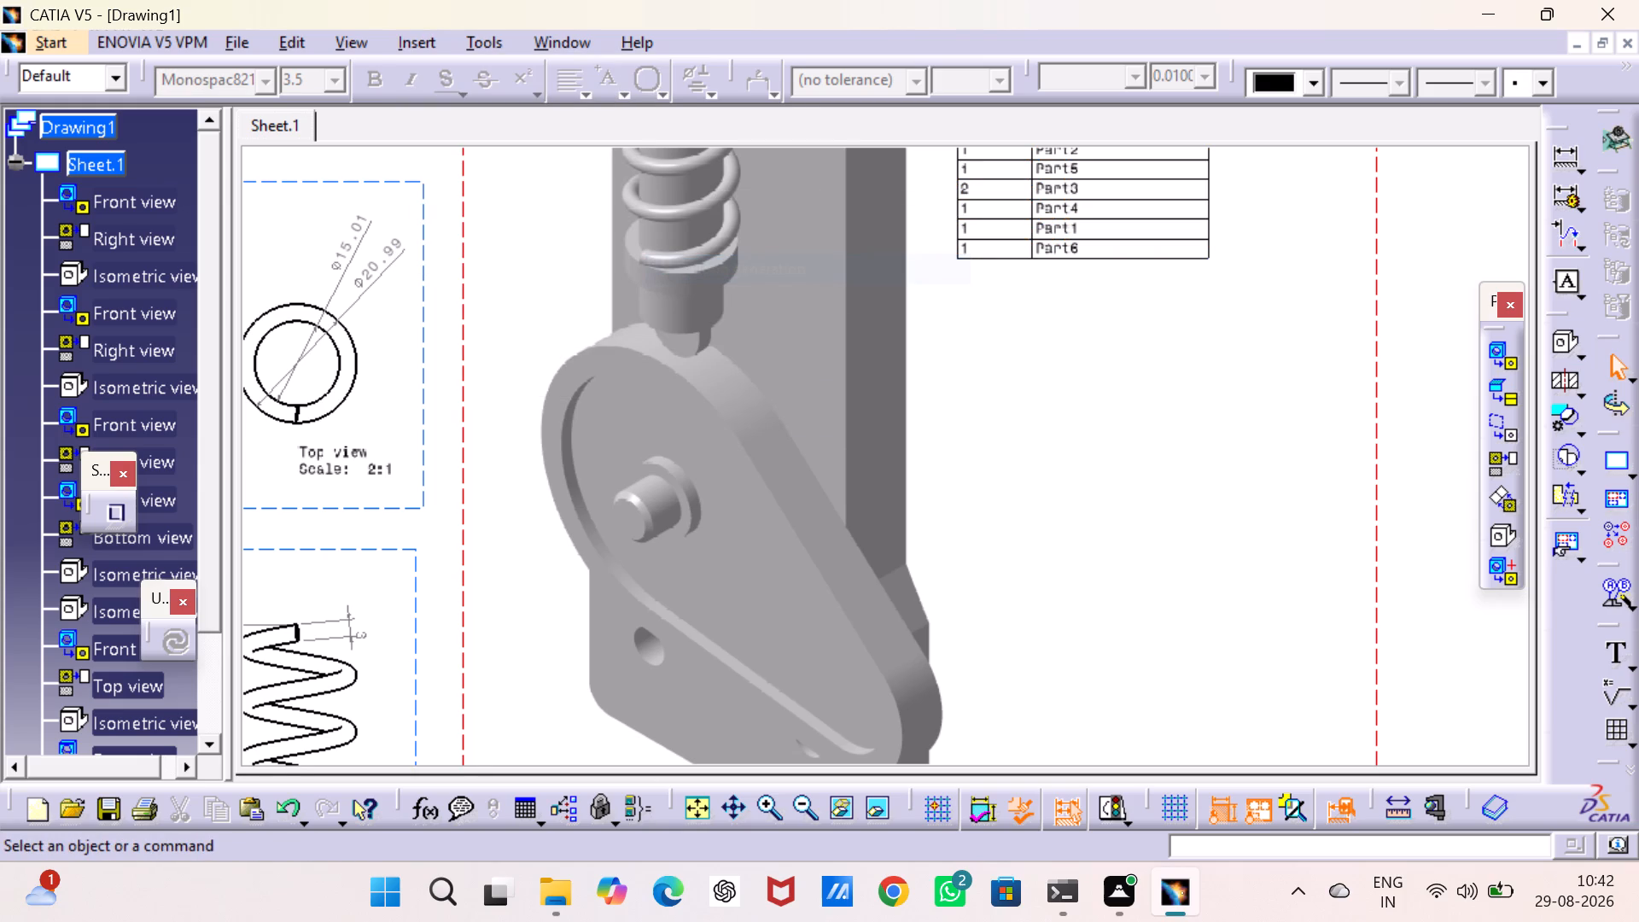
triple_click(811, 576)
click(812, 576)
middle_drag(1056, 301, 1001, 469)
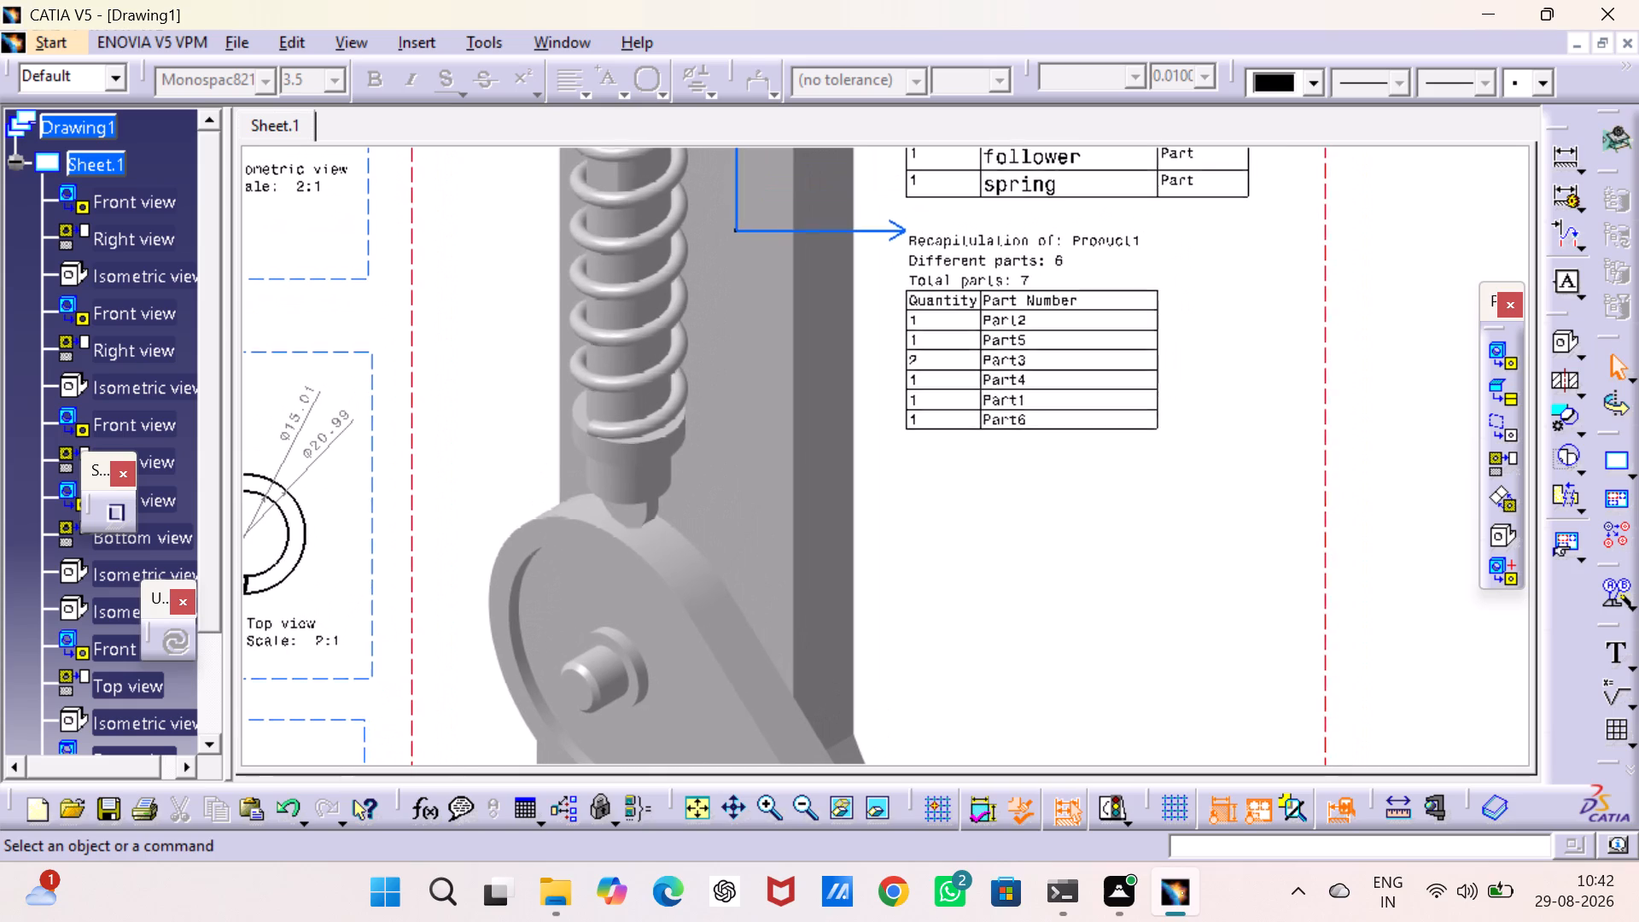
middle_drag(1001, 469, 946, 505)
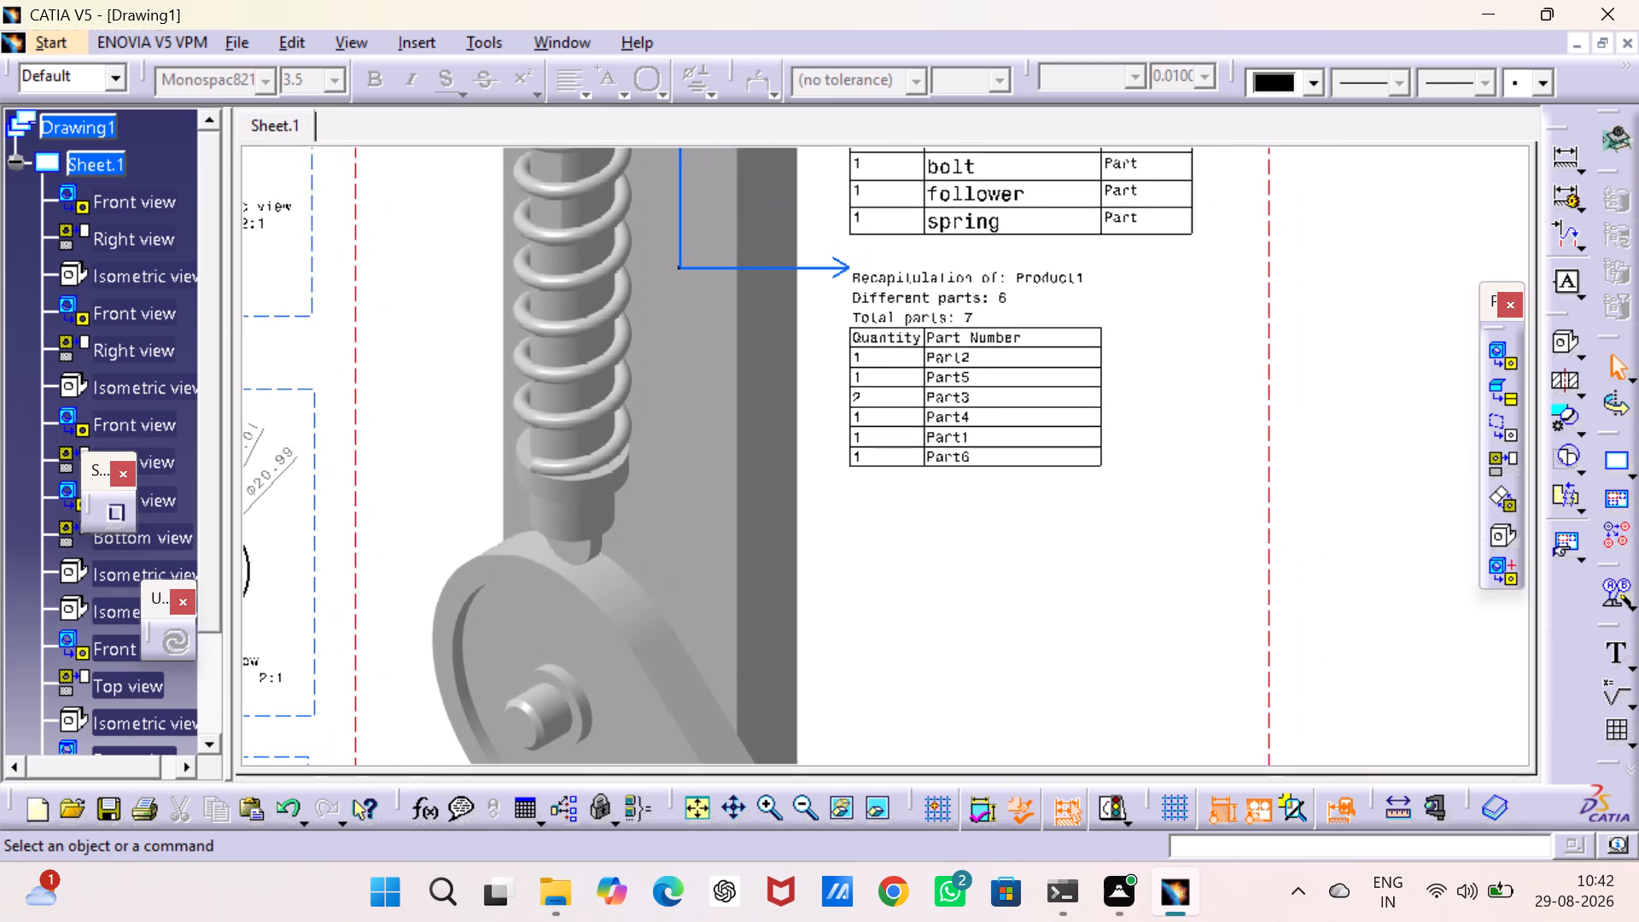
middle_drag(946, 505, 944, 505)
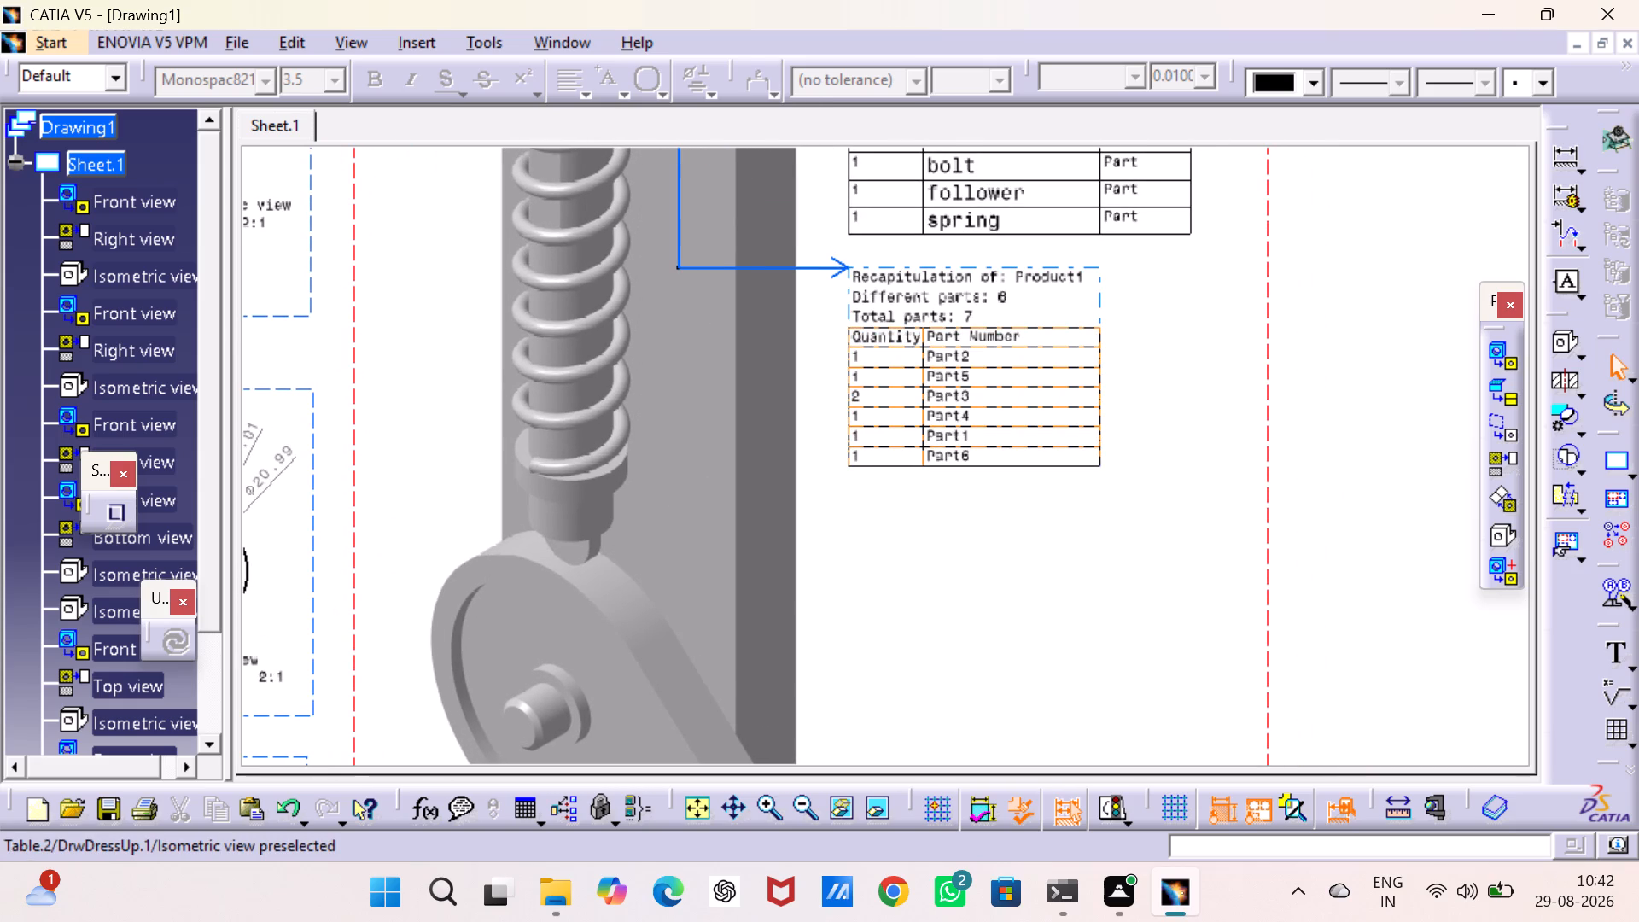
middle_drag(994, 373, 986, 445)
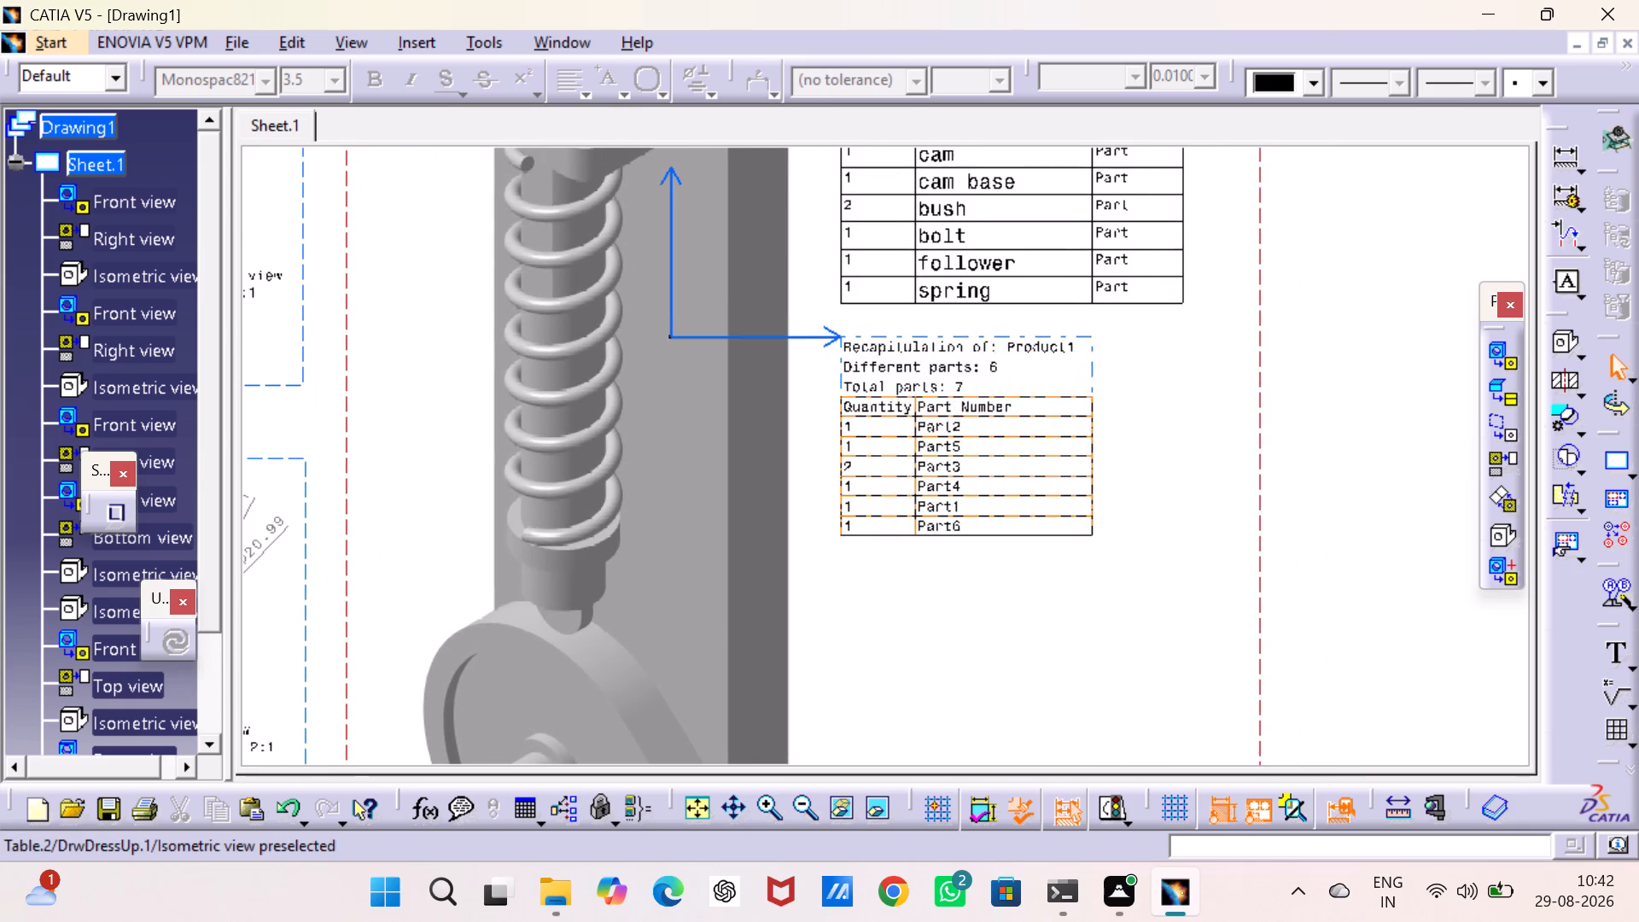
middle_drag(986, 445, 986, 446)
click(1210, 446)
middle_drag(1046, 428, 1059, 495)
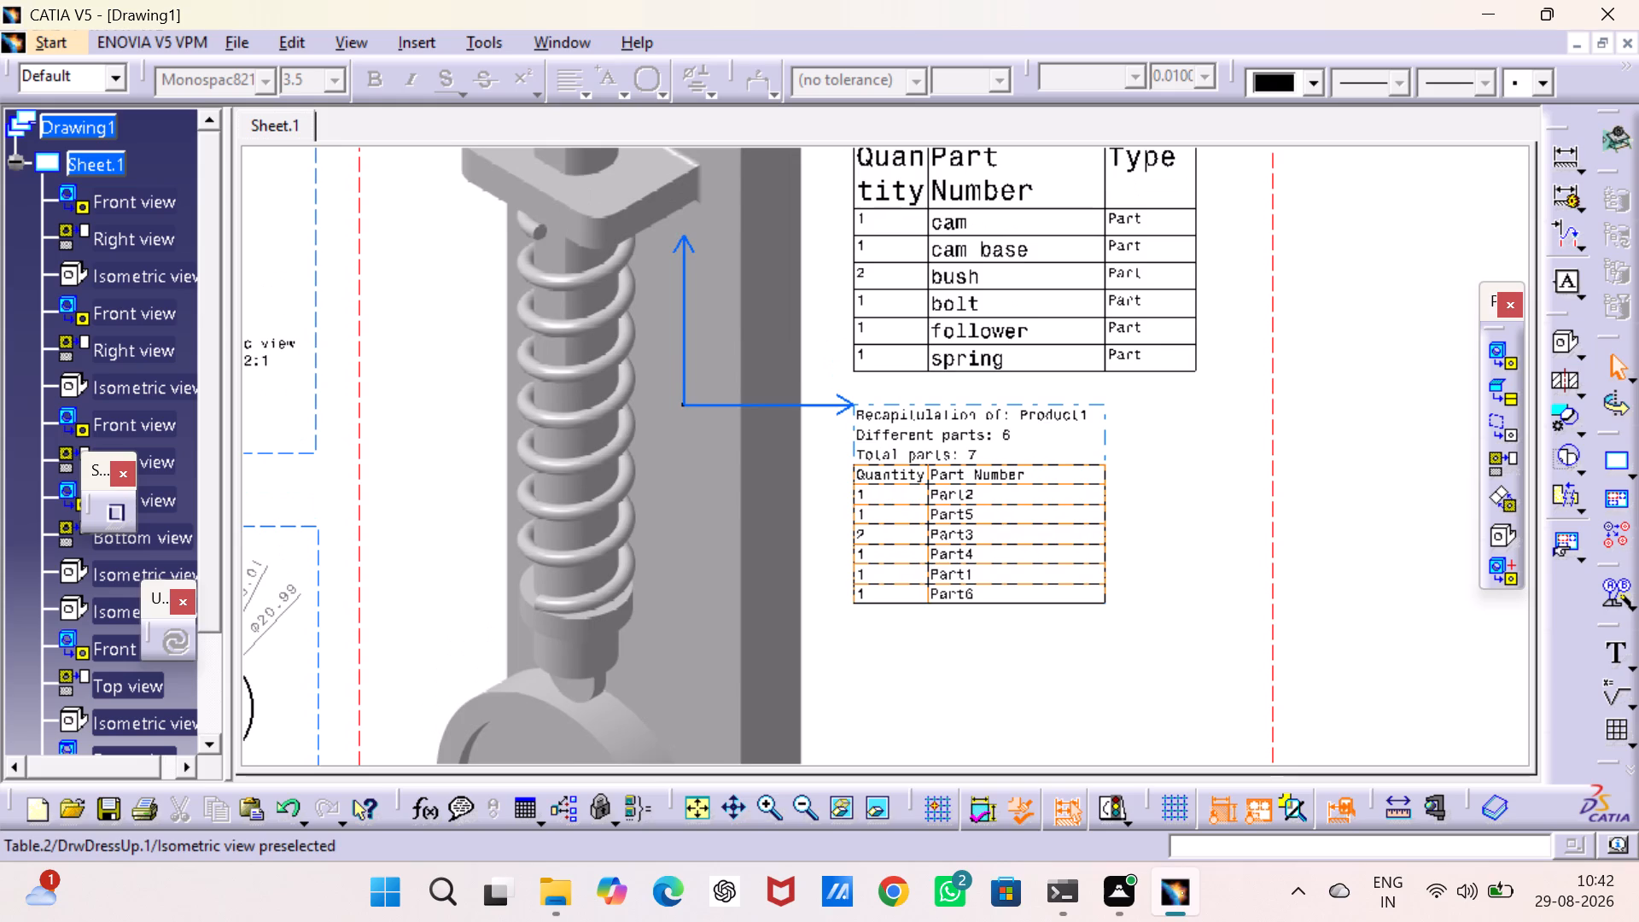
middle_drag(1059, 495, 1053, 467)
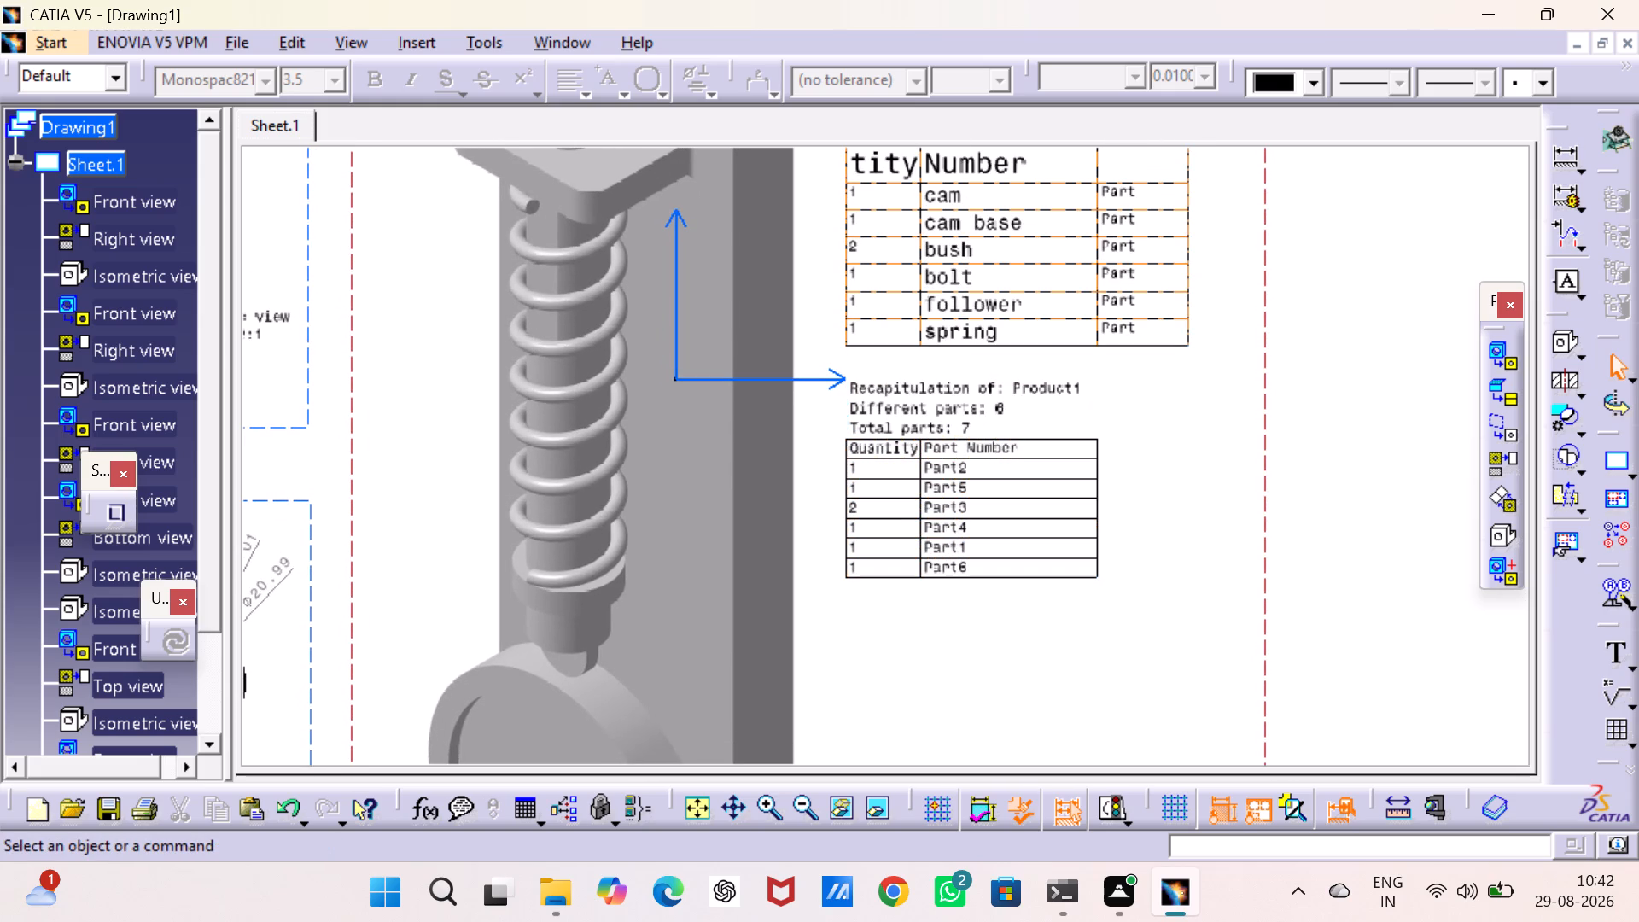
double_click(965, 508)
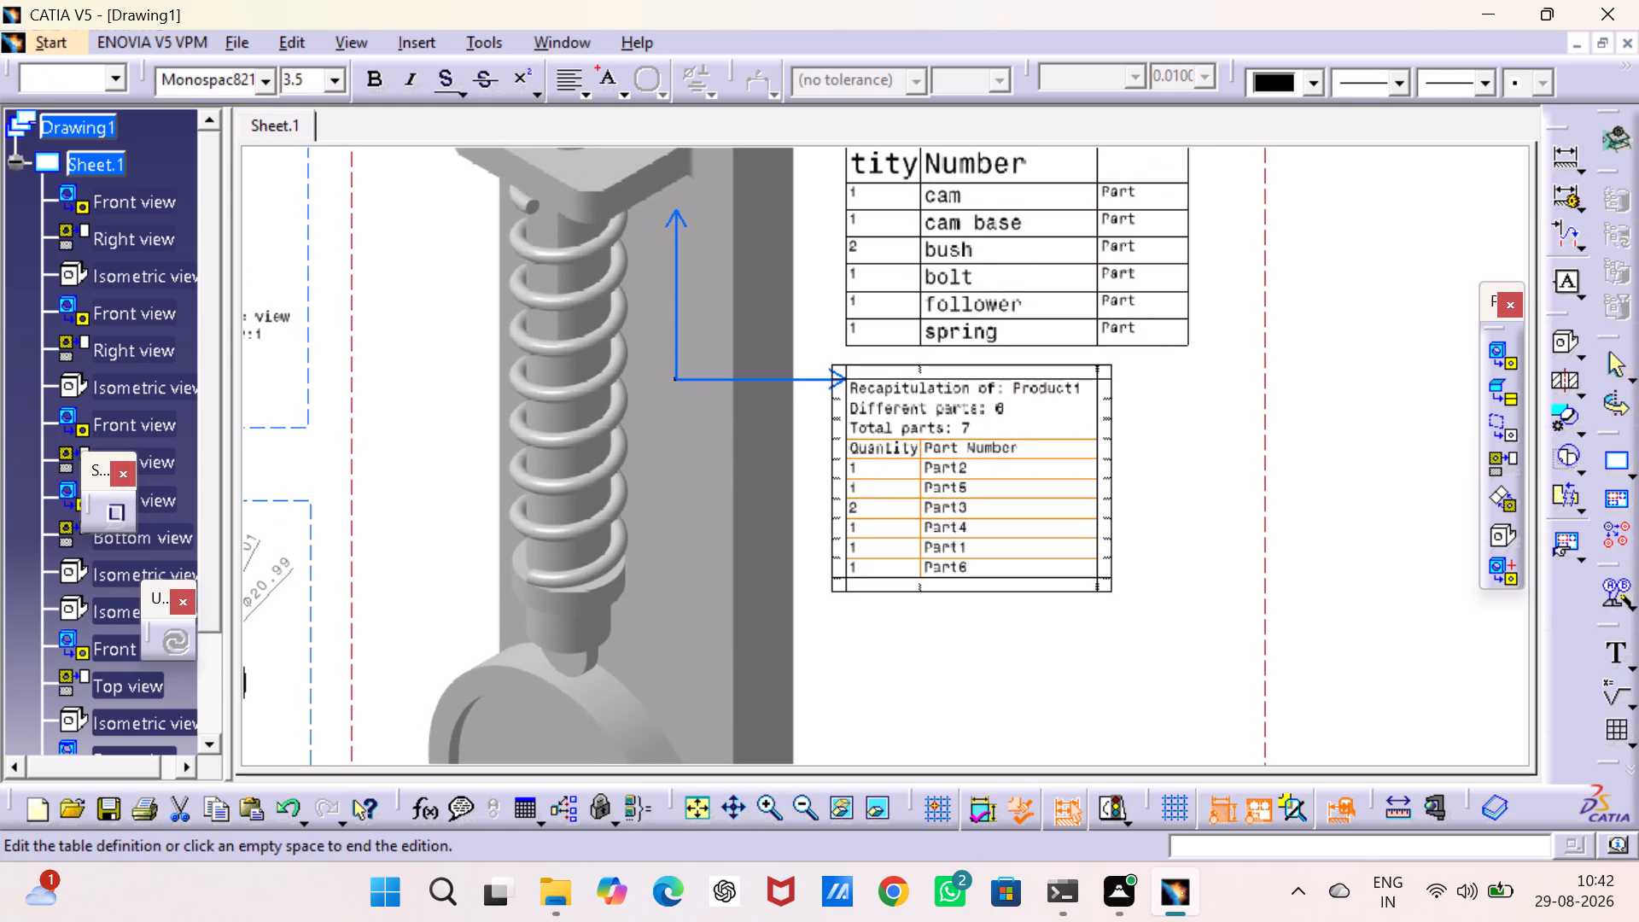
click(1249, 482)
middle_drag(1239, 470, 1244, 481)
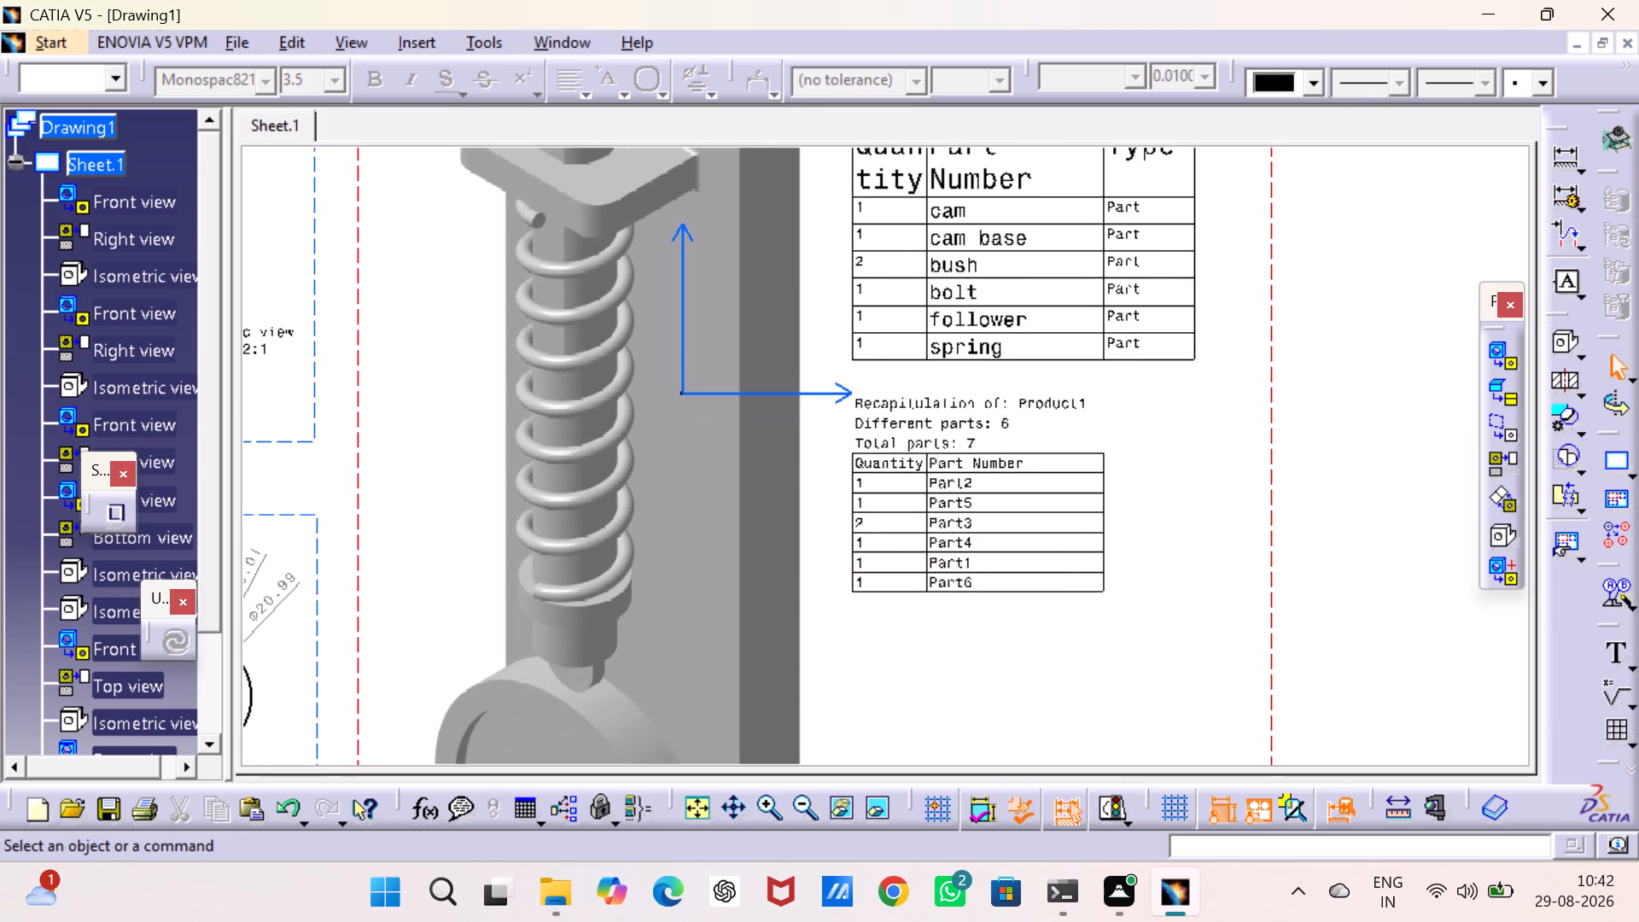
Save the drawing in the 3d projects folder as a PDF named "cam assembly".
click(690, 811)
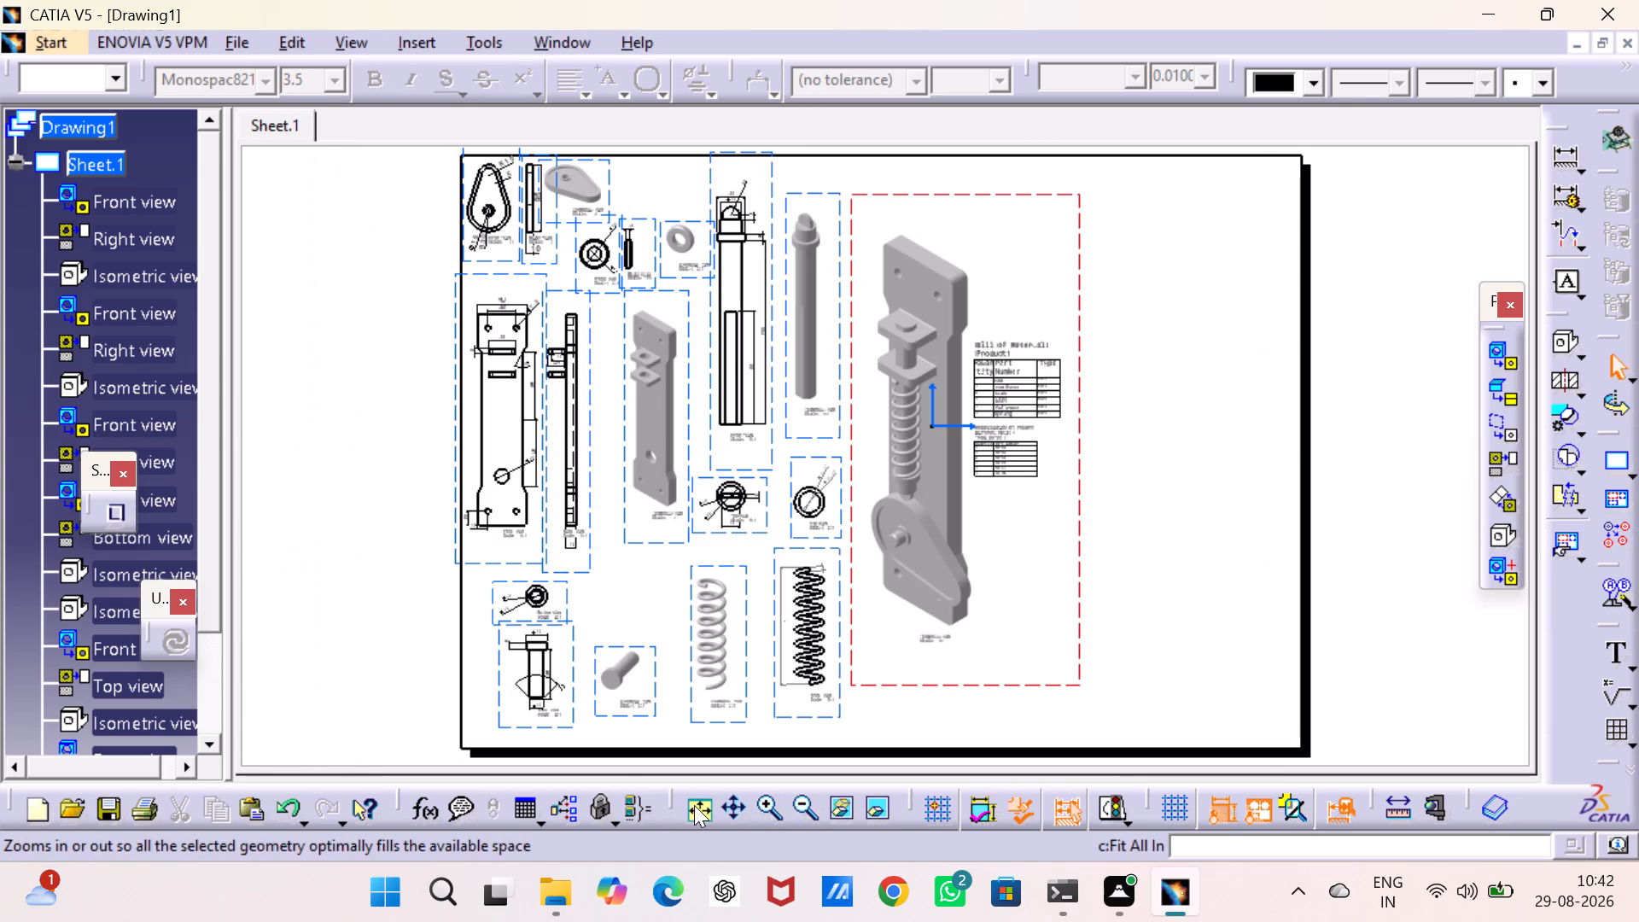
click(1148, 557)
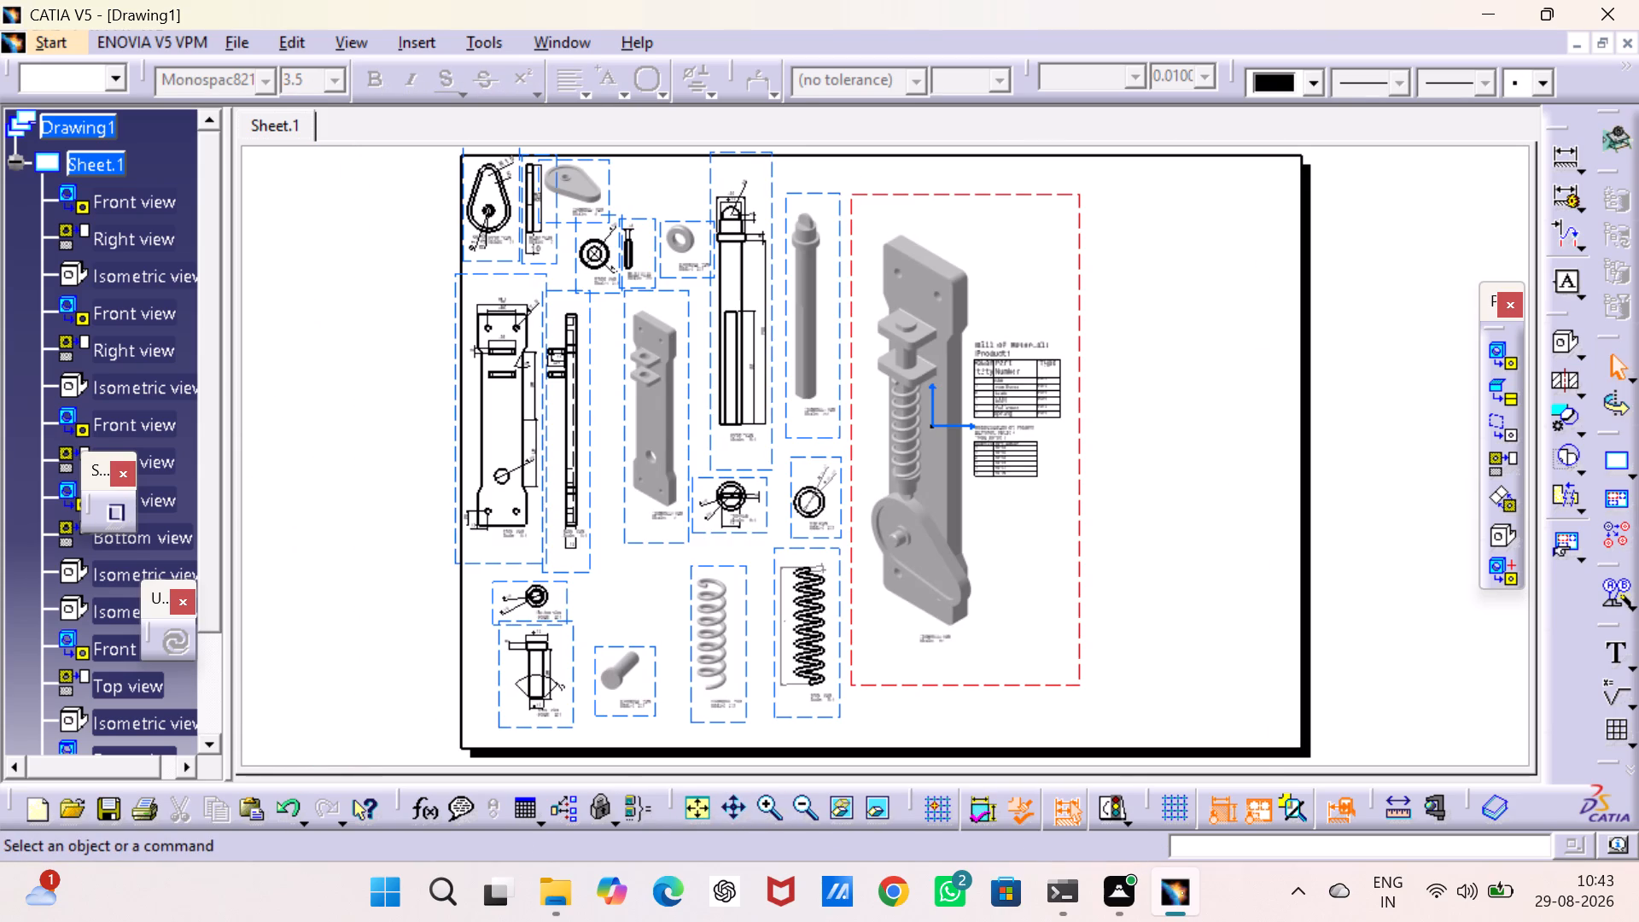
key(ctrl+s)
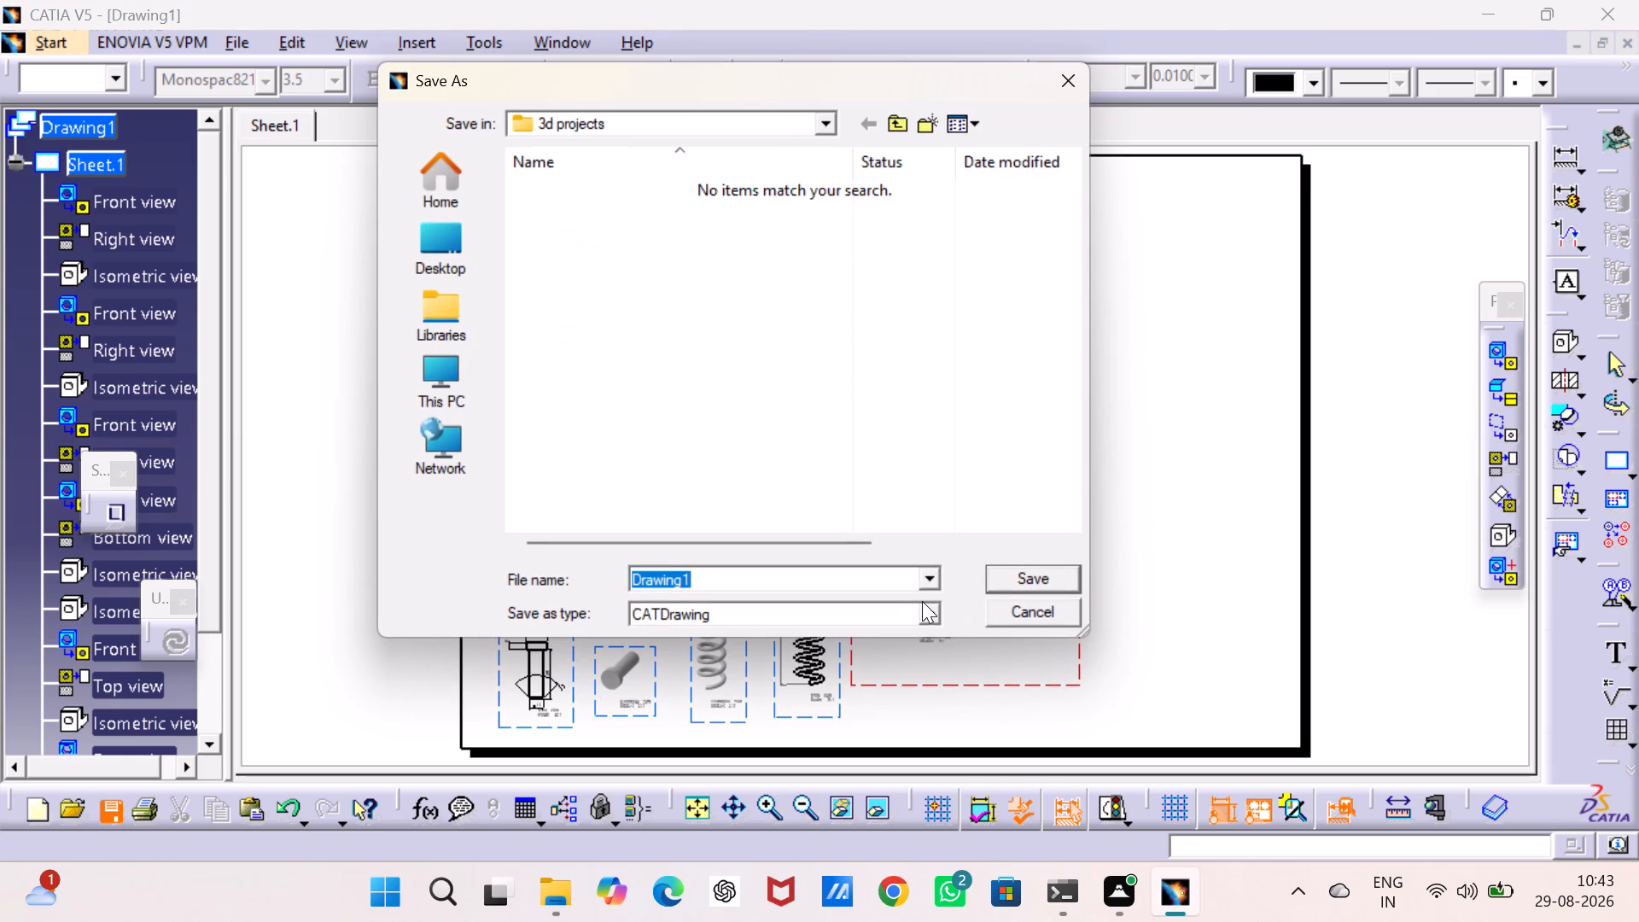
click(929, 607)
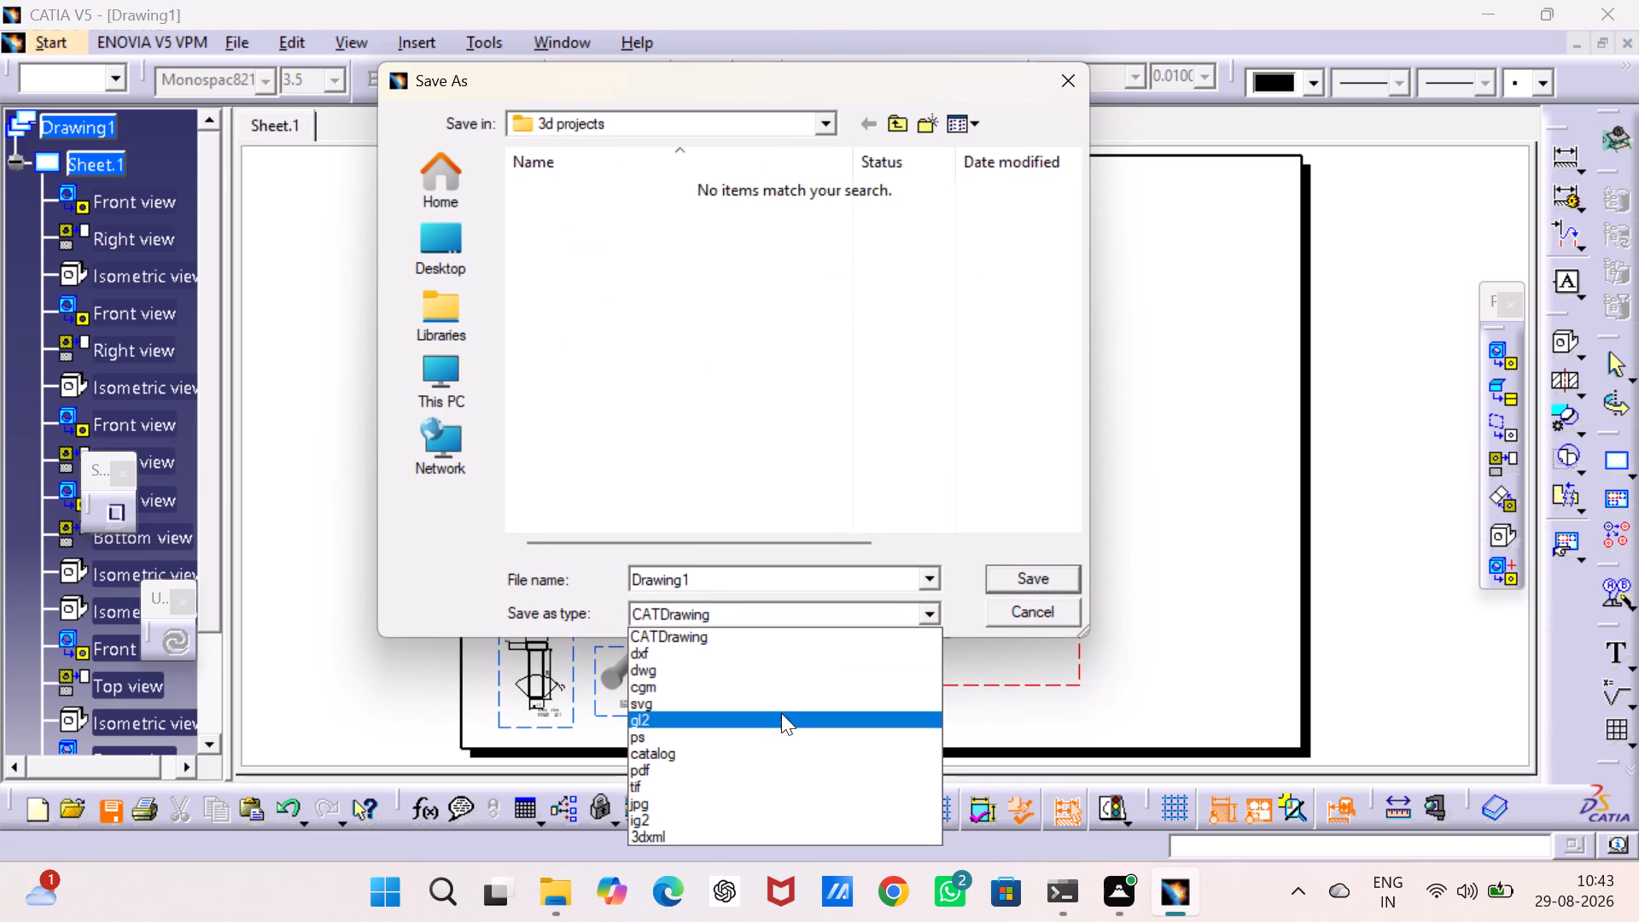
click(781, 767)
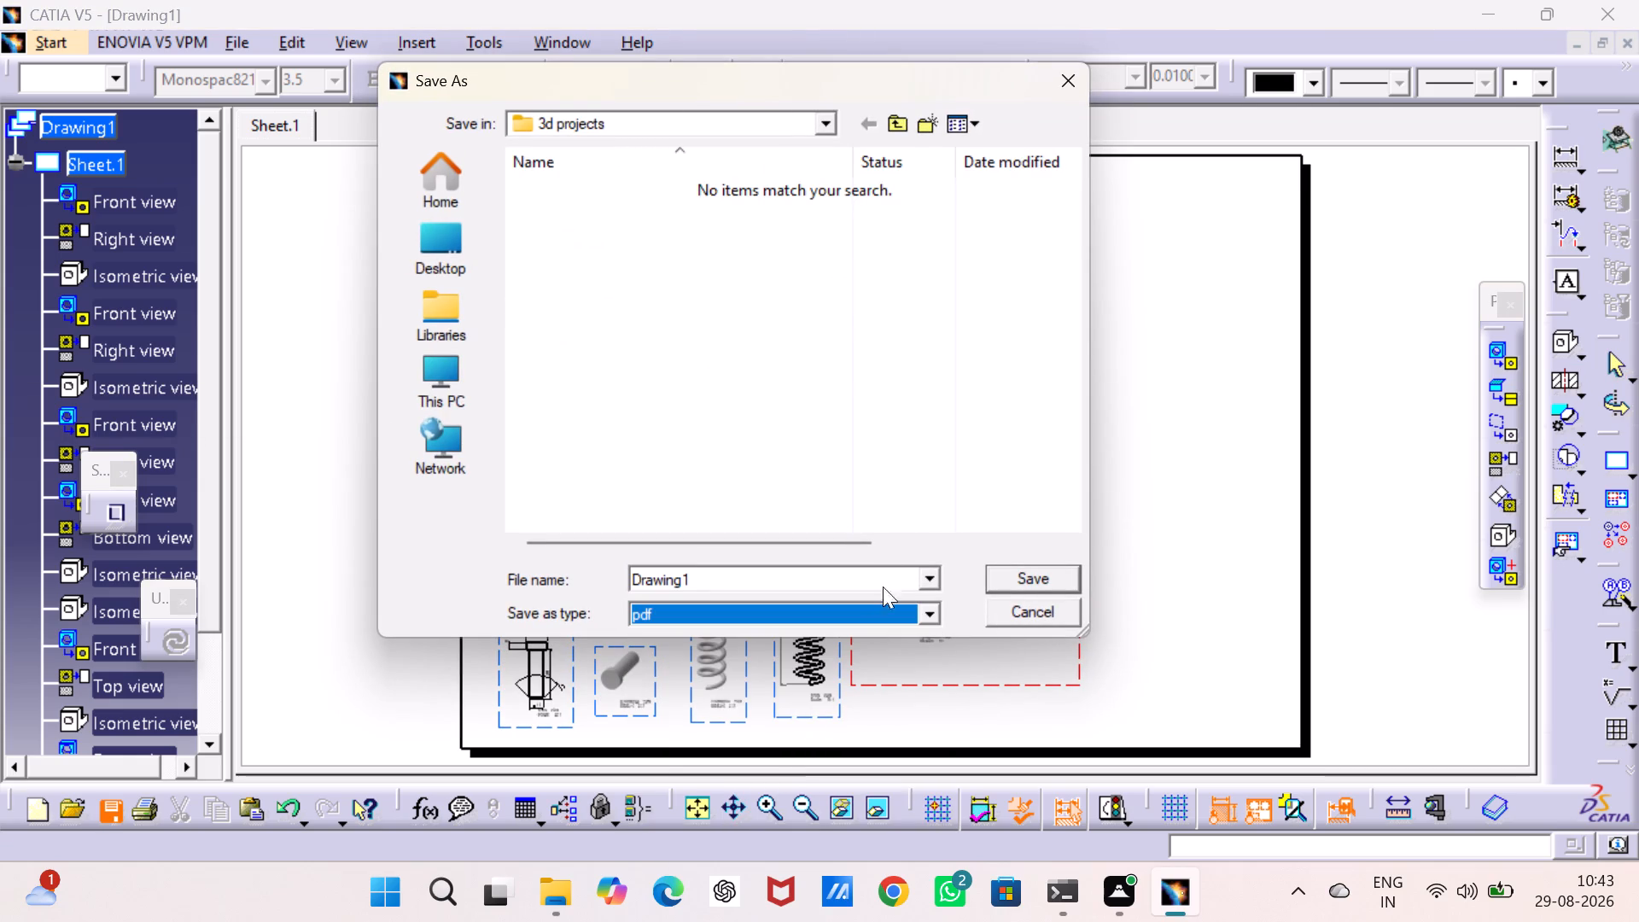
click(819, 564)
text(cam)
key(space)
text(asse)
text(mbly)
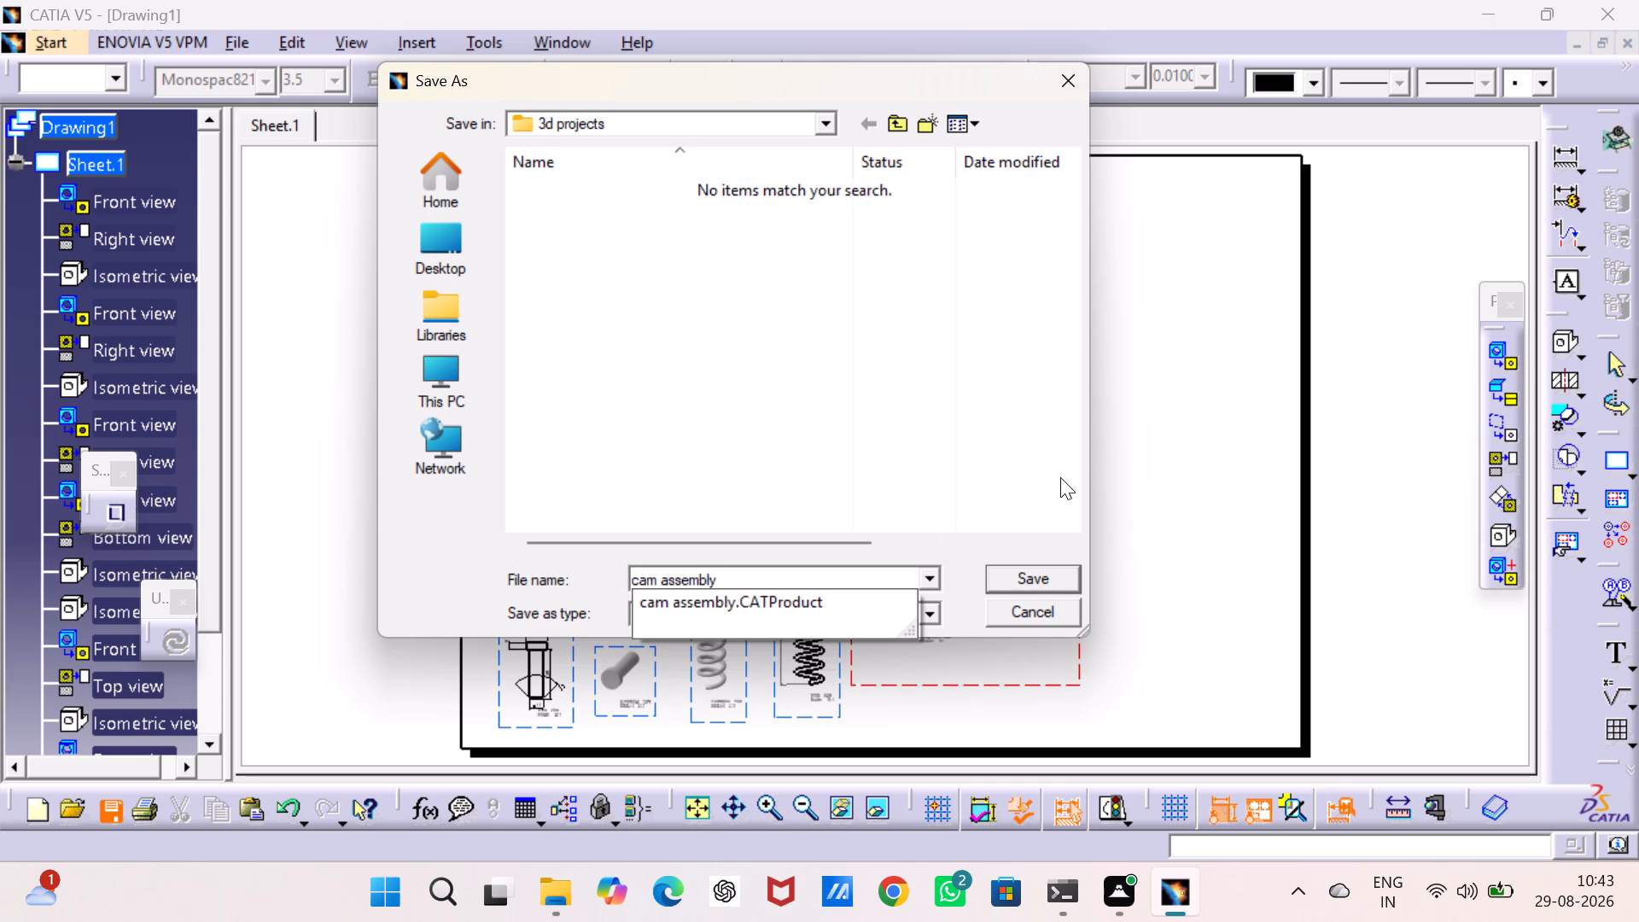
click(991, 442)
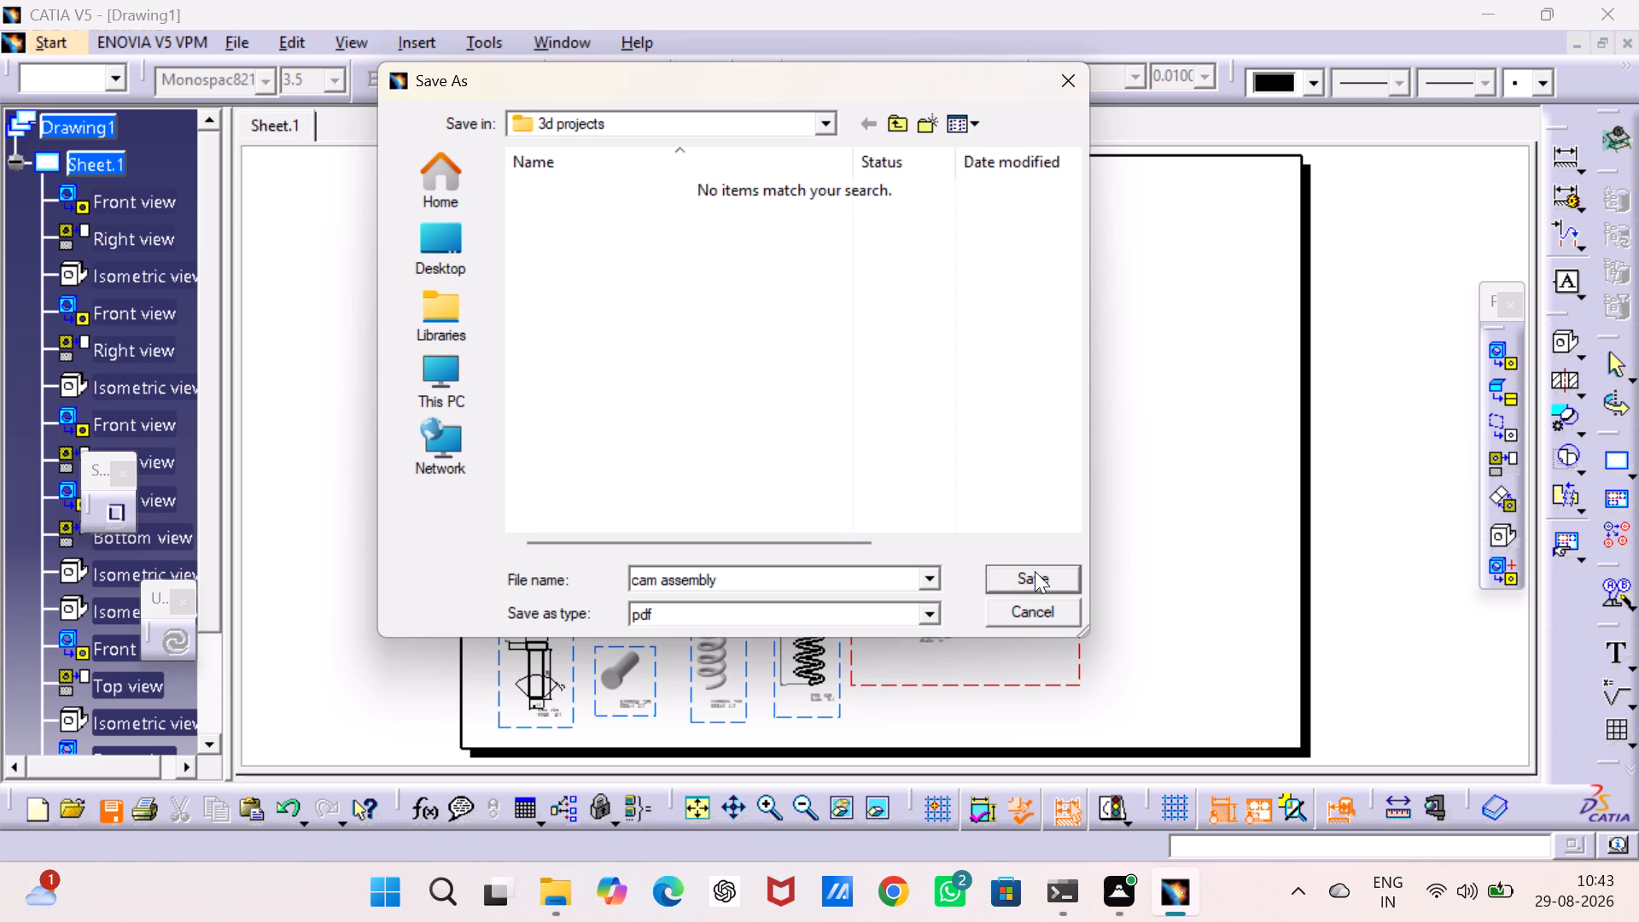
click(1035, 571)
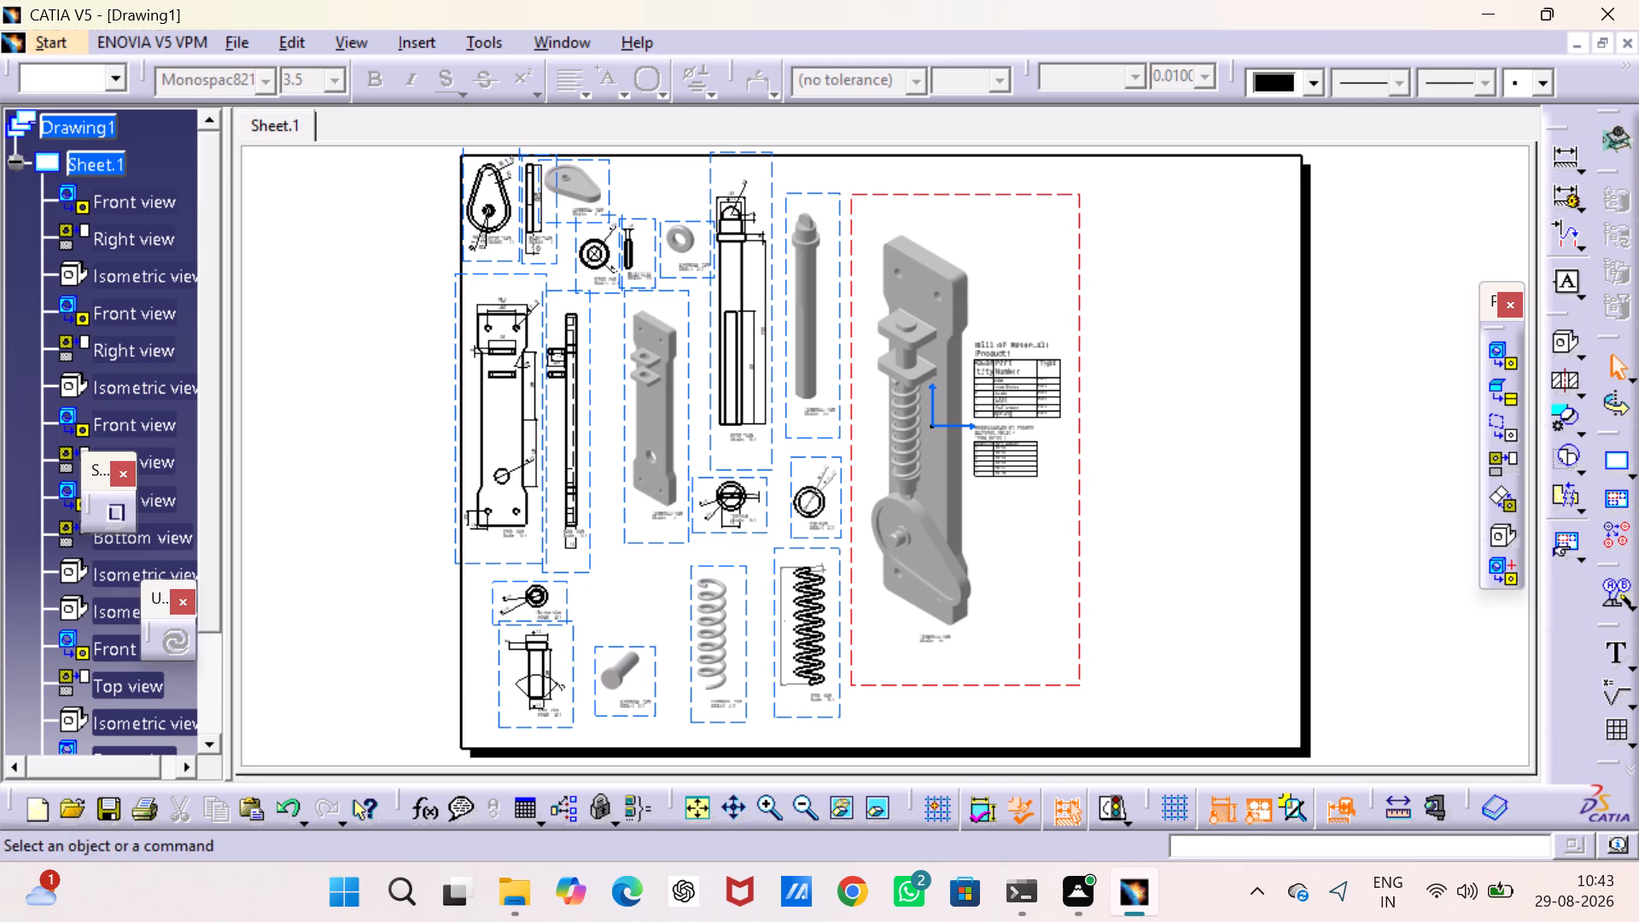
Examine the part views across the sheet, especially the cam base views, to check for missing dimensions.
click(761, 805)
double_click(761, 805)
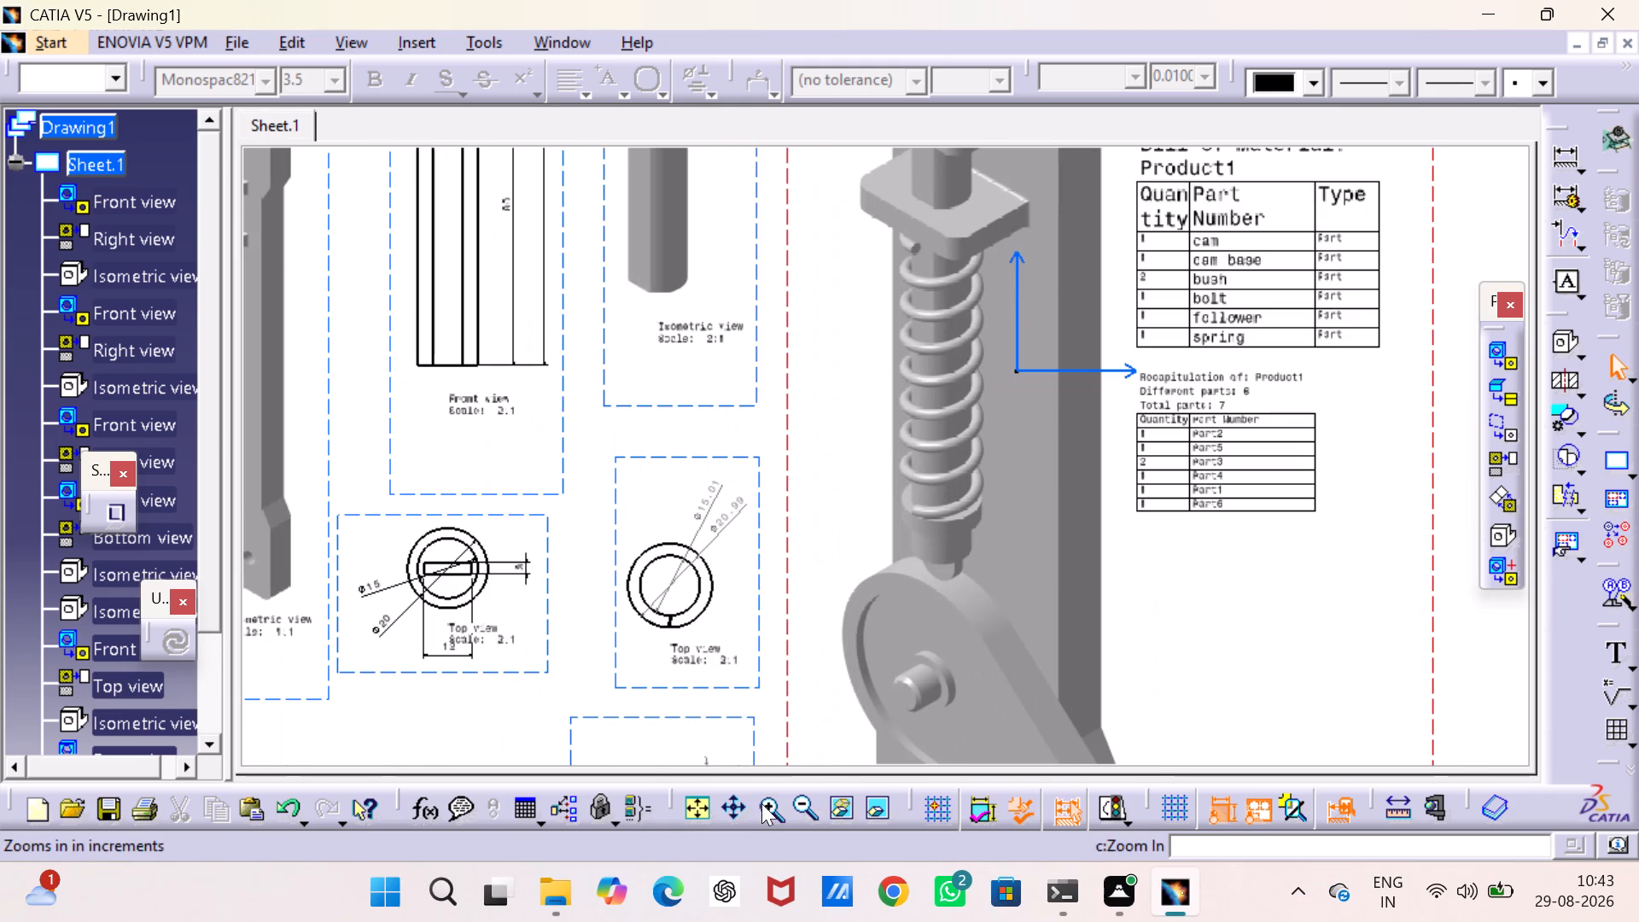
triple_click(803, 802)
double_click(804, 798)
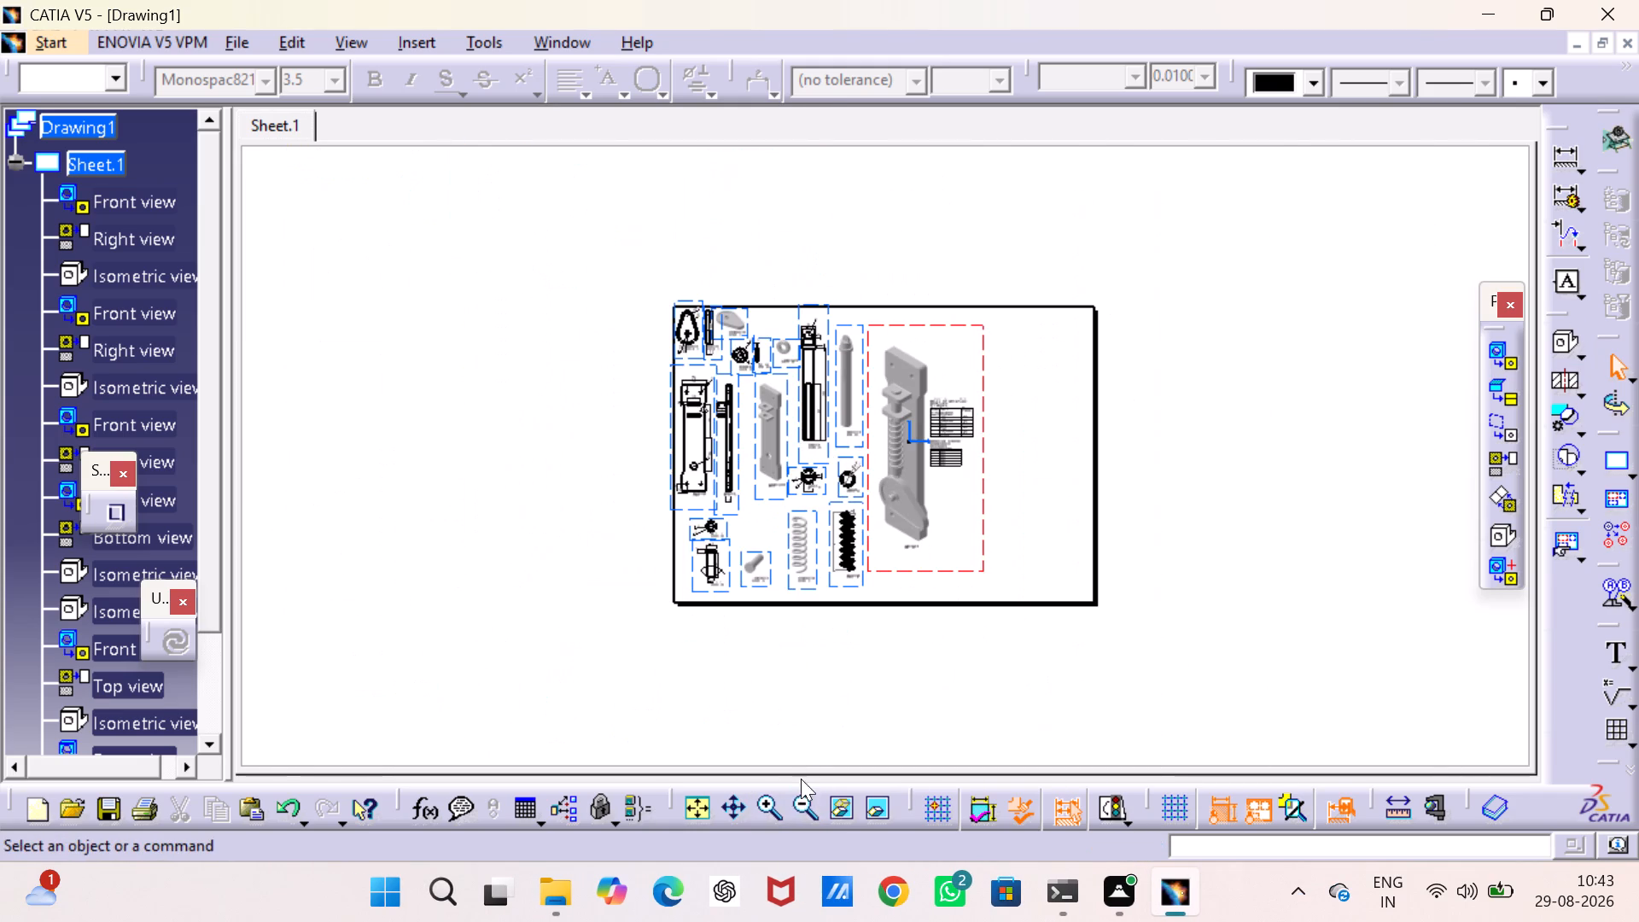
triple_click(764, 802)
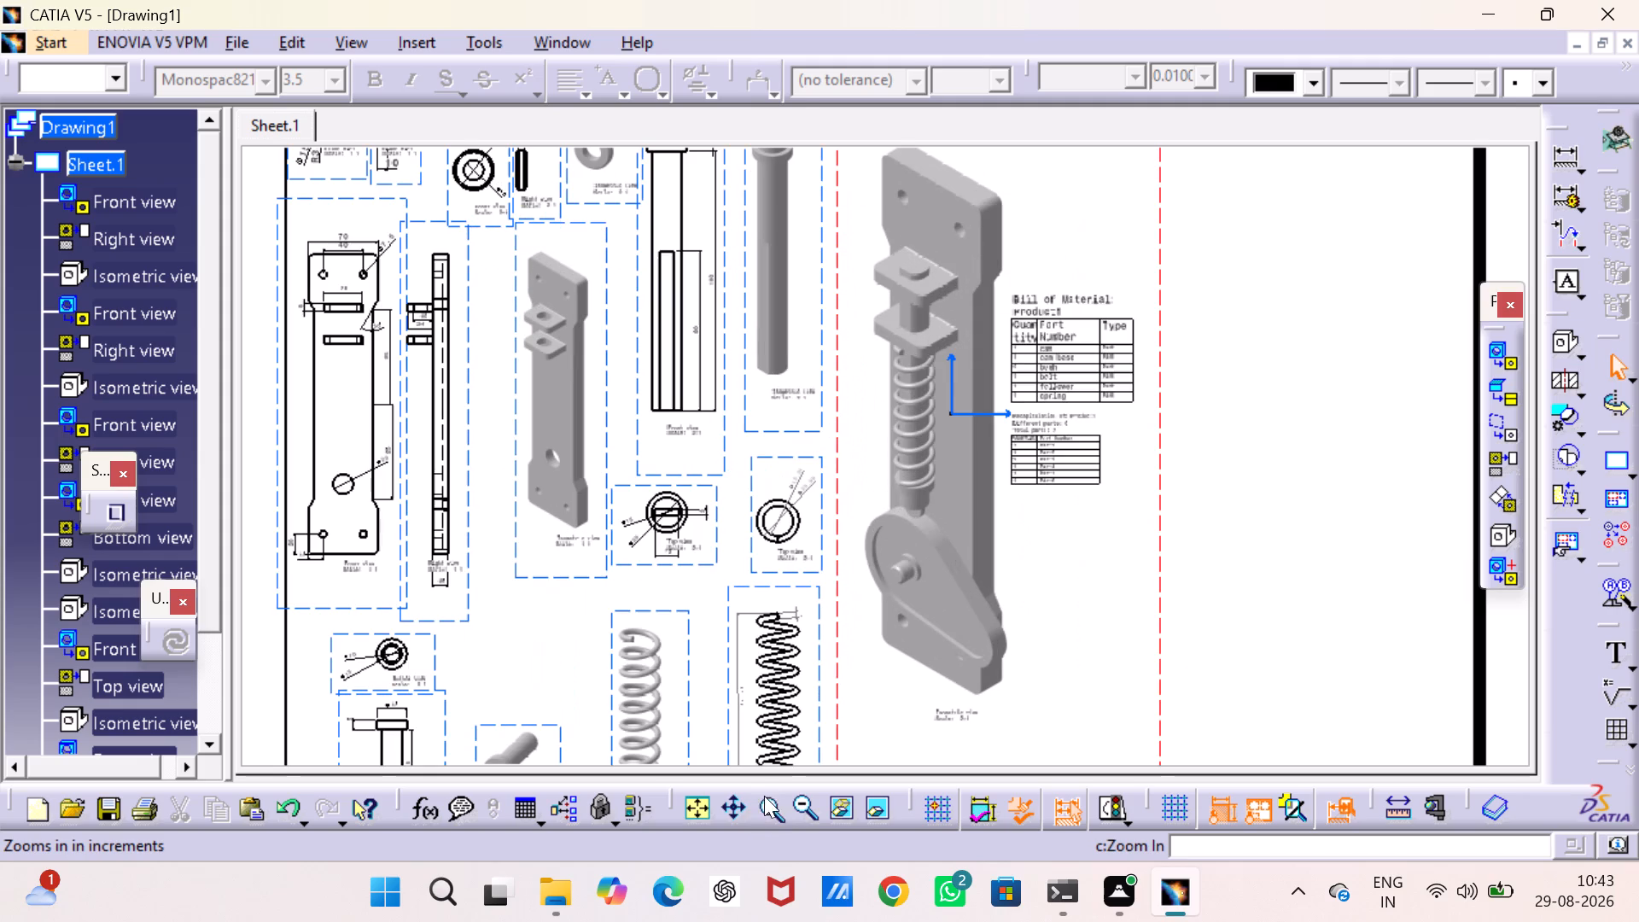
middle_drag(787, 615, 910, 616)
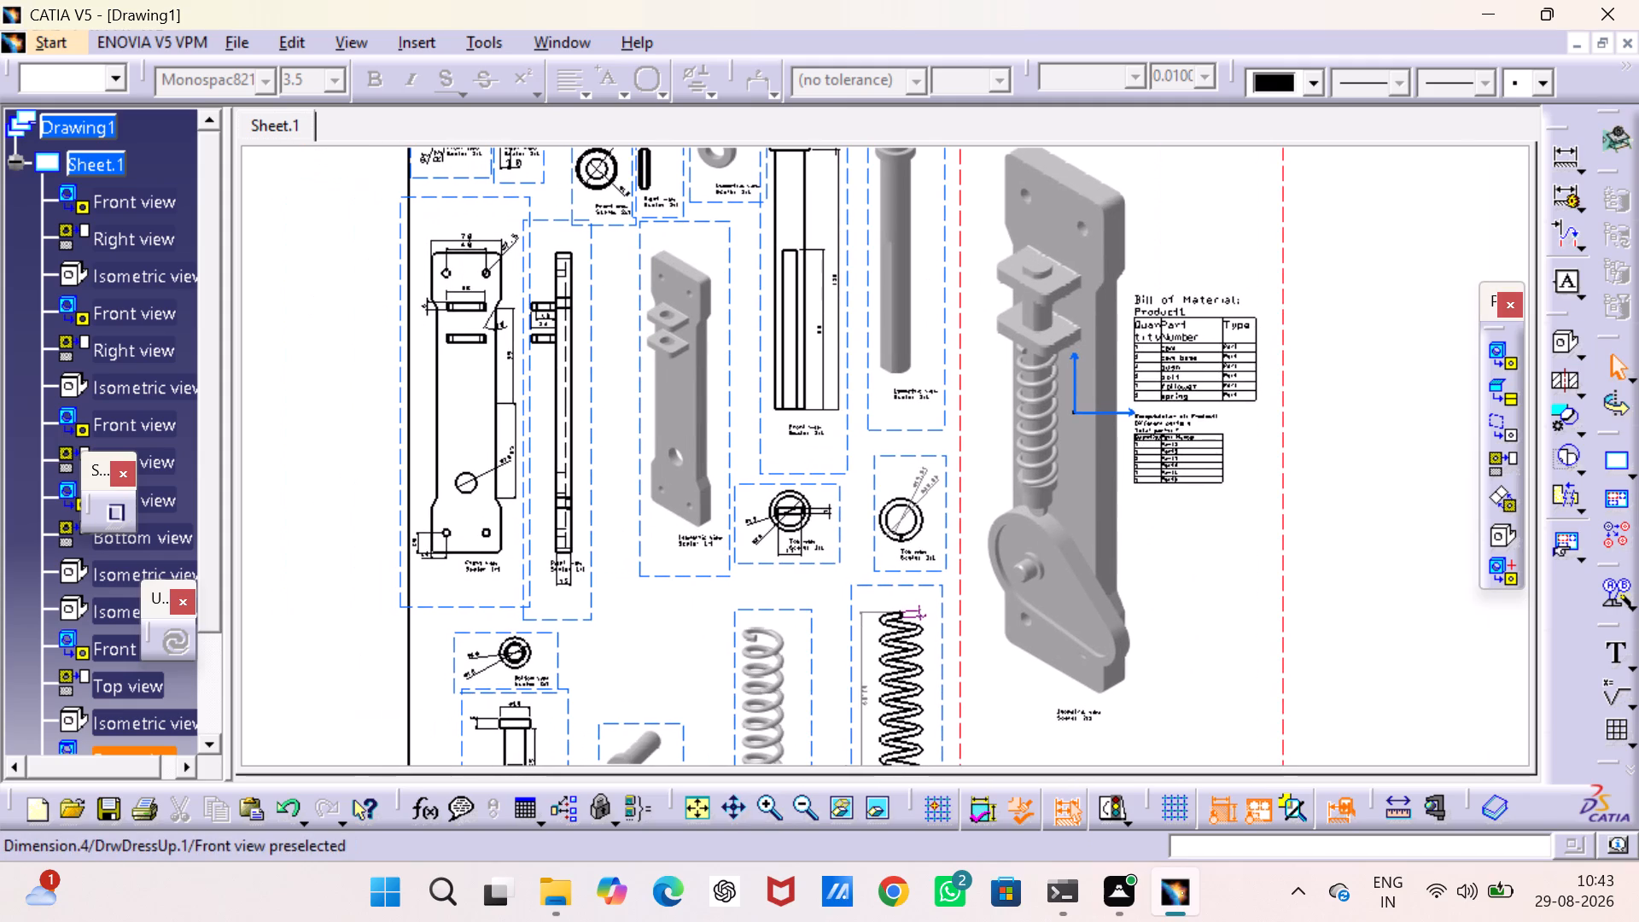
middle_drag(910, 616, 910, 615)
middle_drag(910, 615, 924, 507)
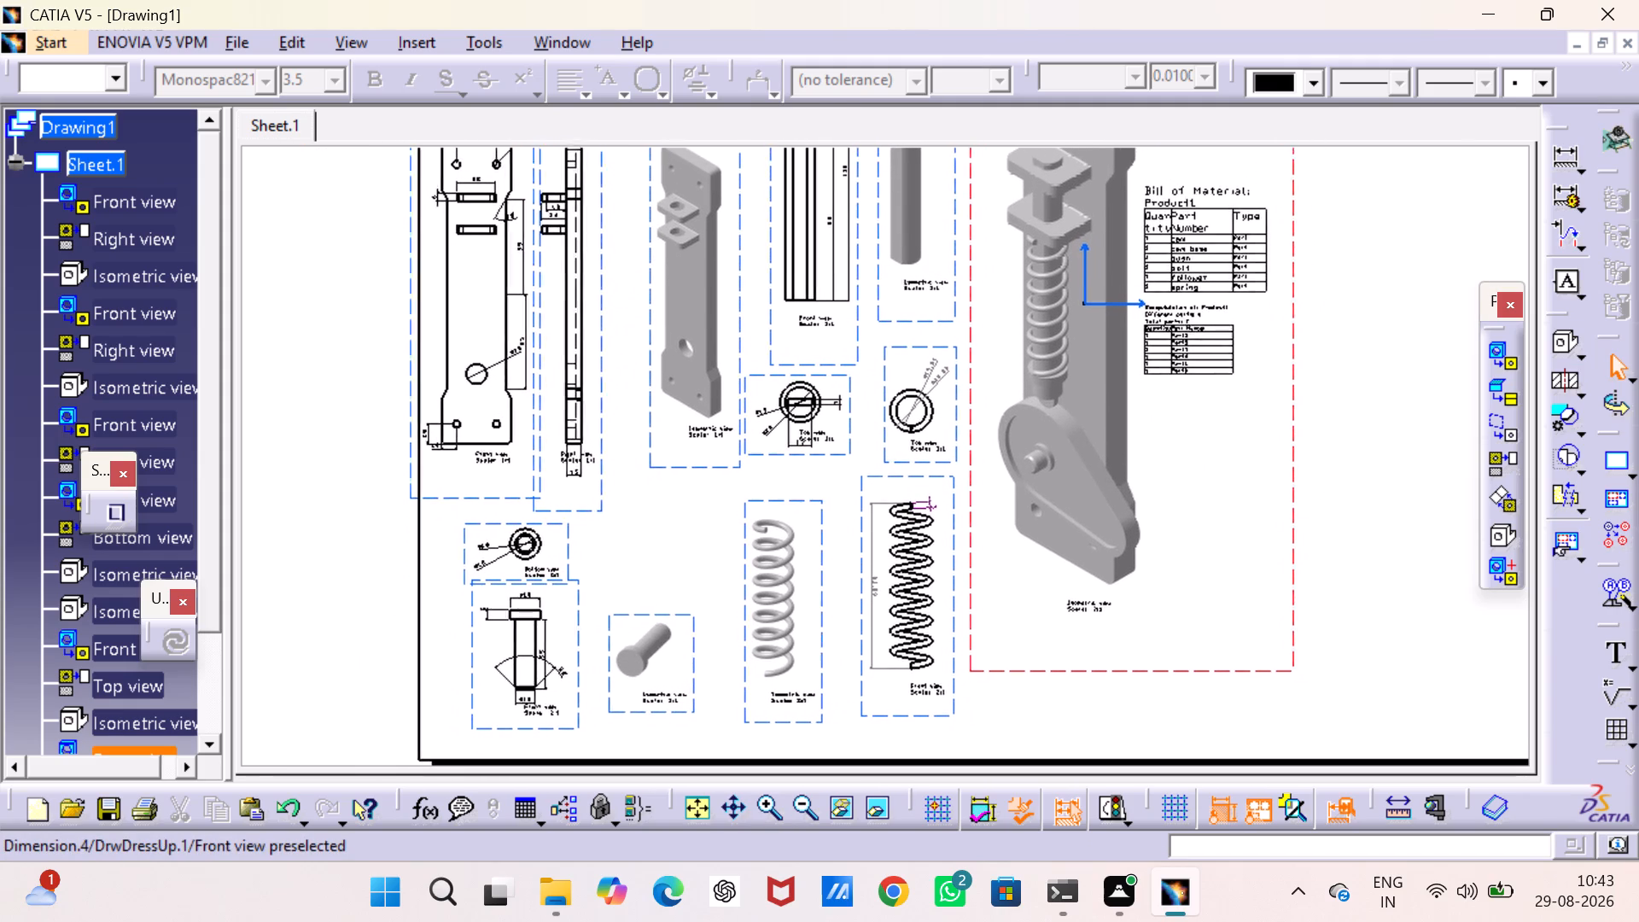
middle_drag(924, 507, 951, 546)
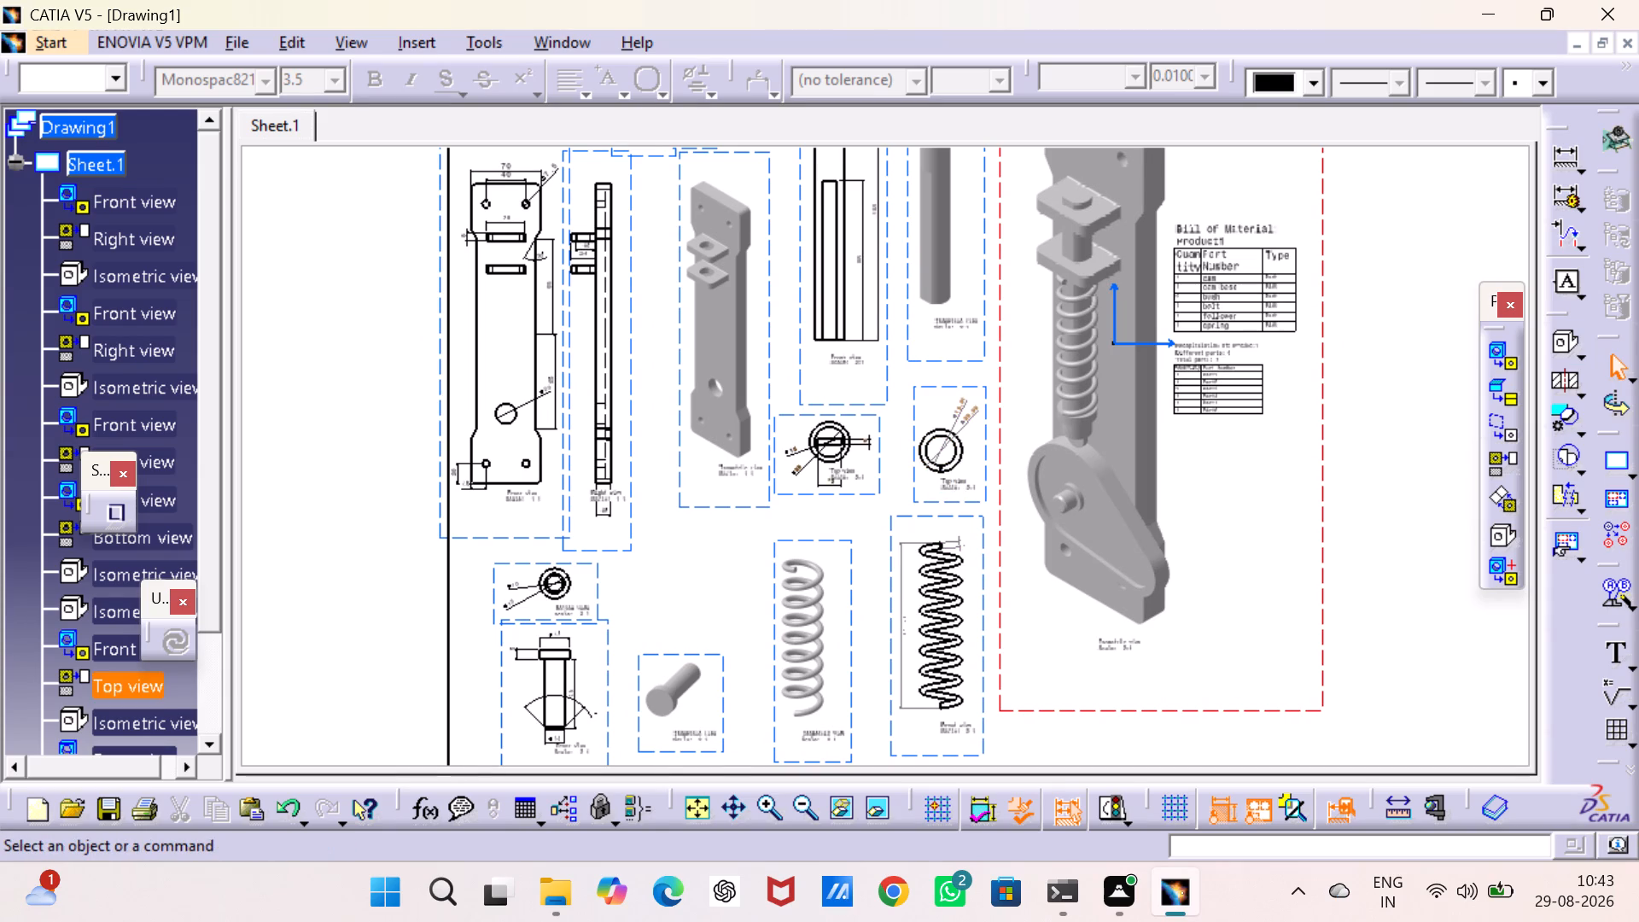
middle_drag(718, 408, 676, 581)
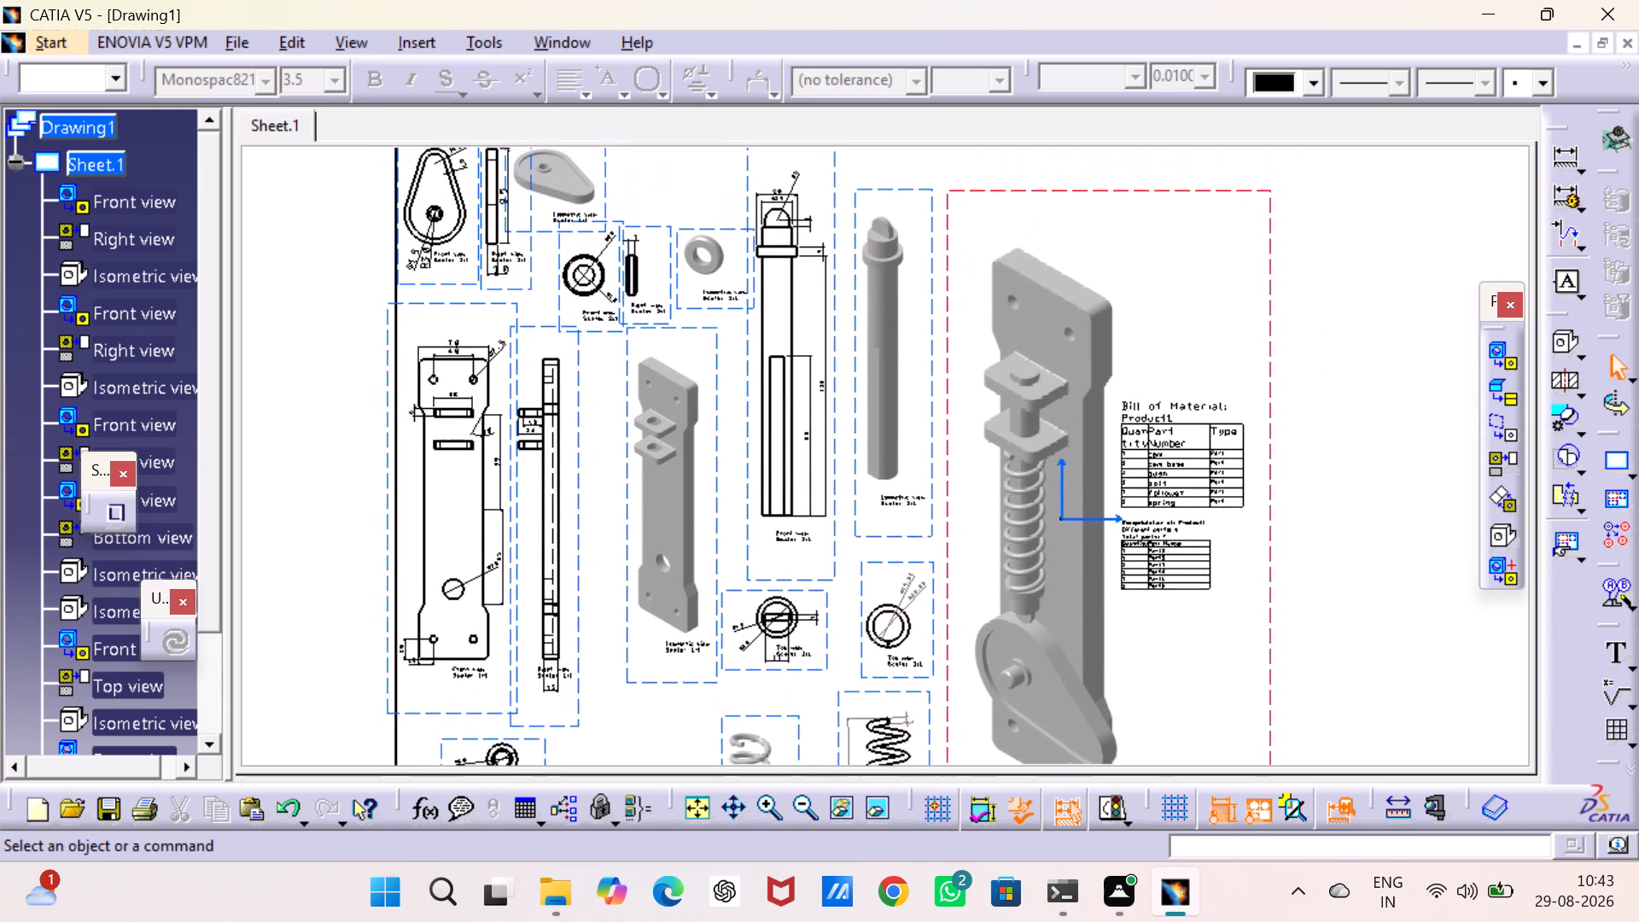
middle_drag(676, 581, 689, 576)
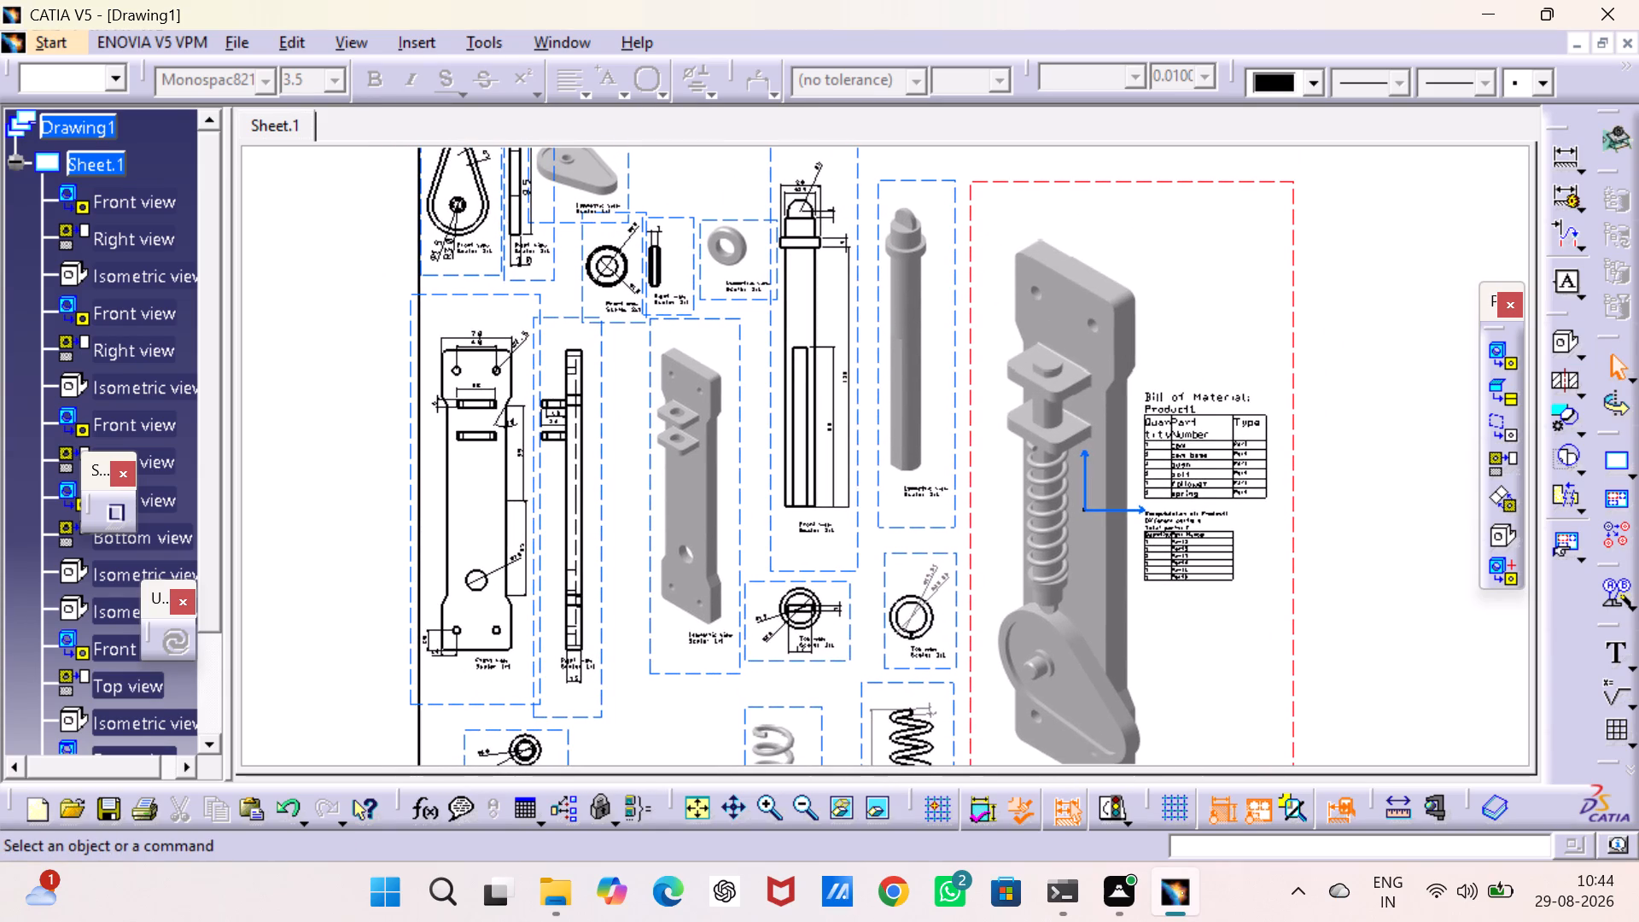
middle_drag(689, 576, 691, 574)
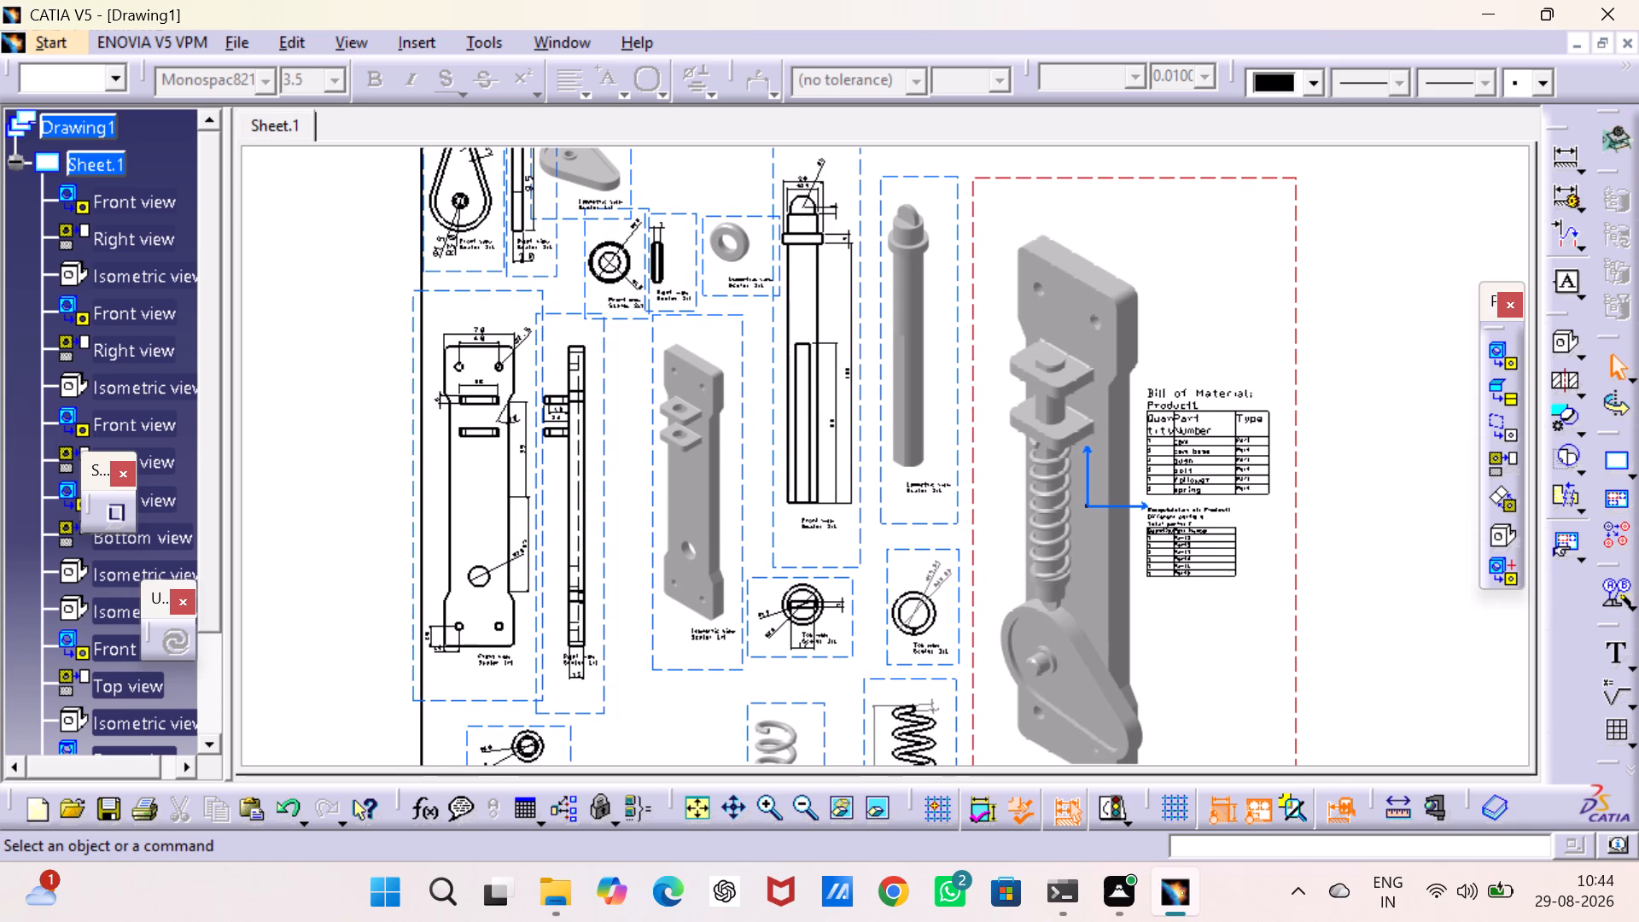
middle_drag(691, 574, 808, 446)
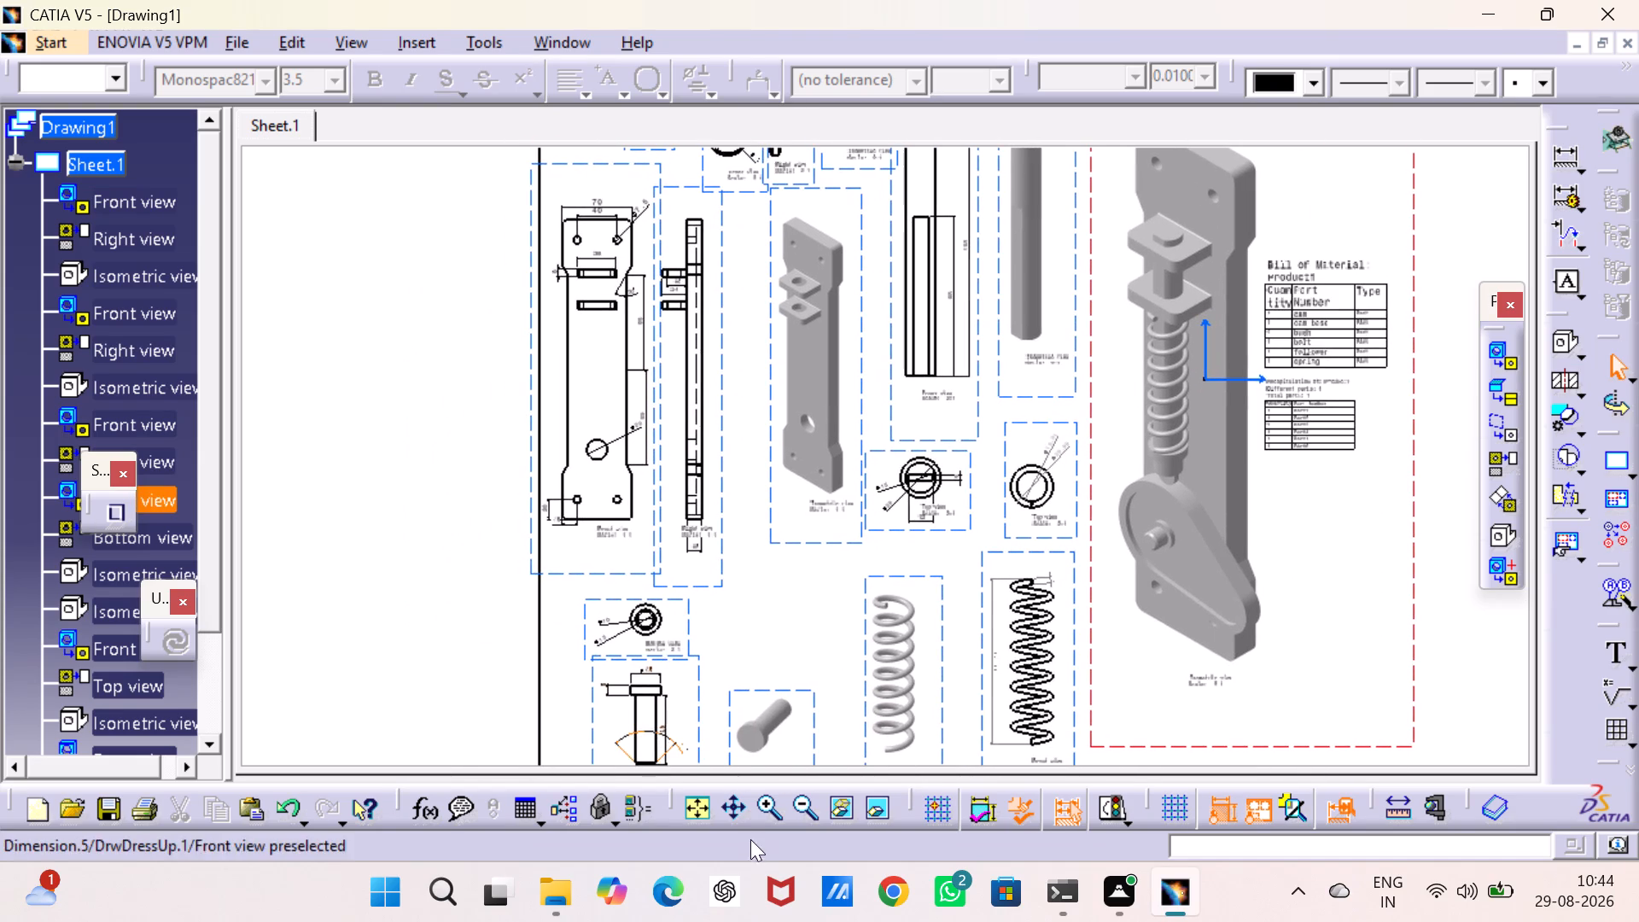
triple_click(762, 802)
middle_drag(714, 562, 1131, 650)
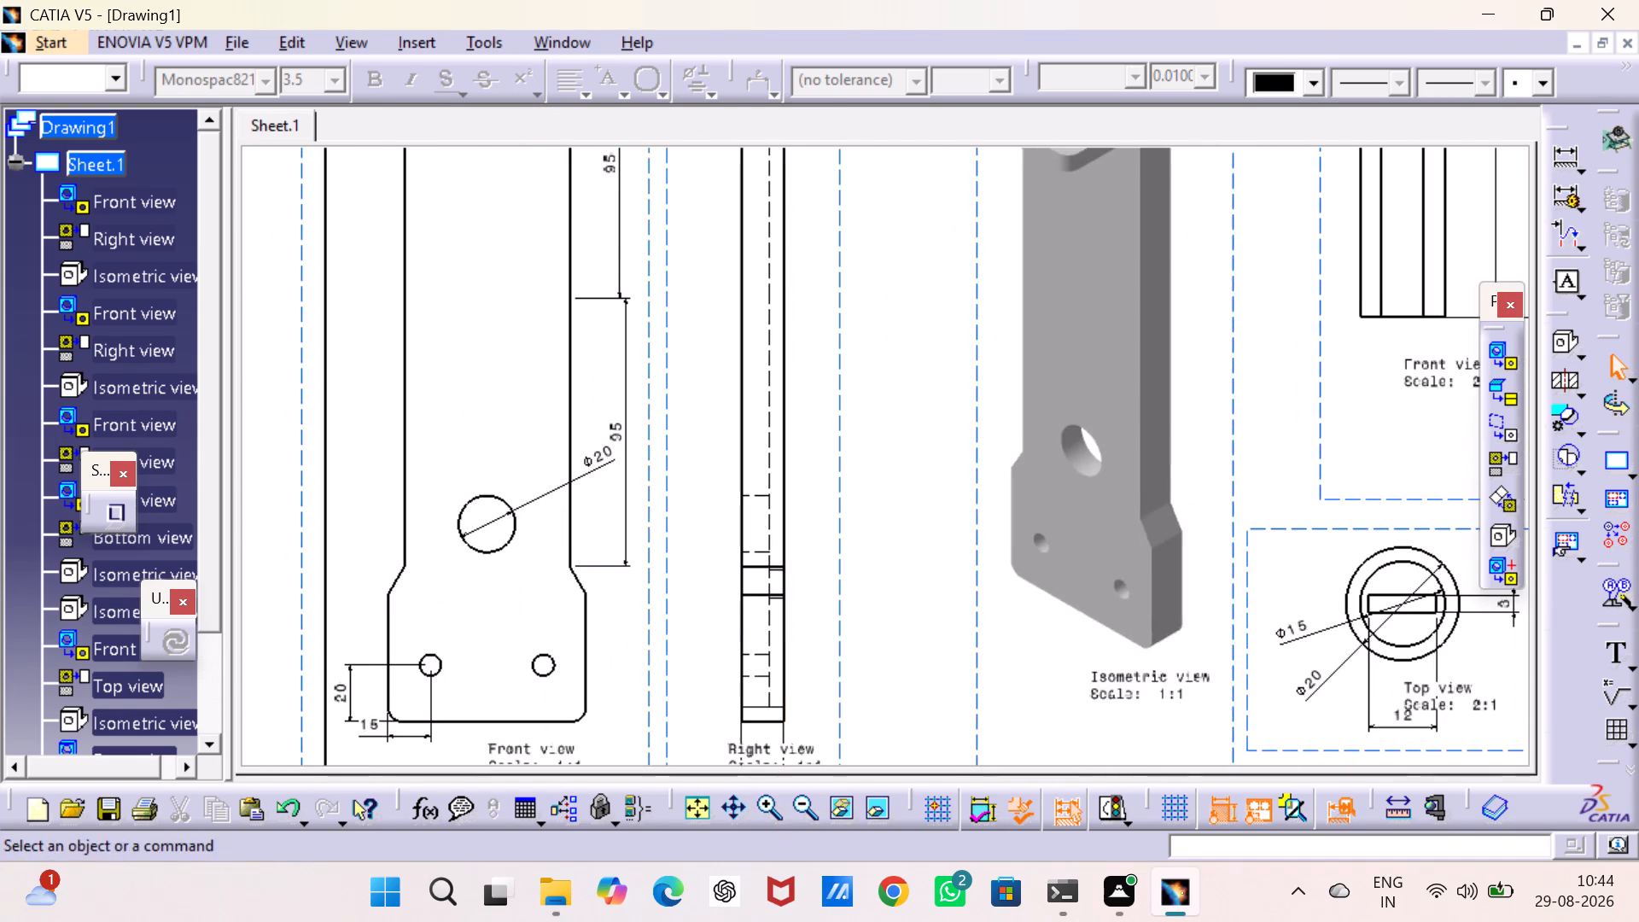
middle_drag(843, 479, 1145, 628)
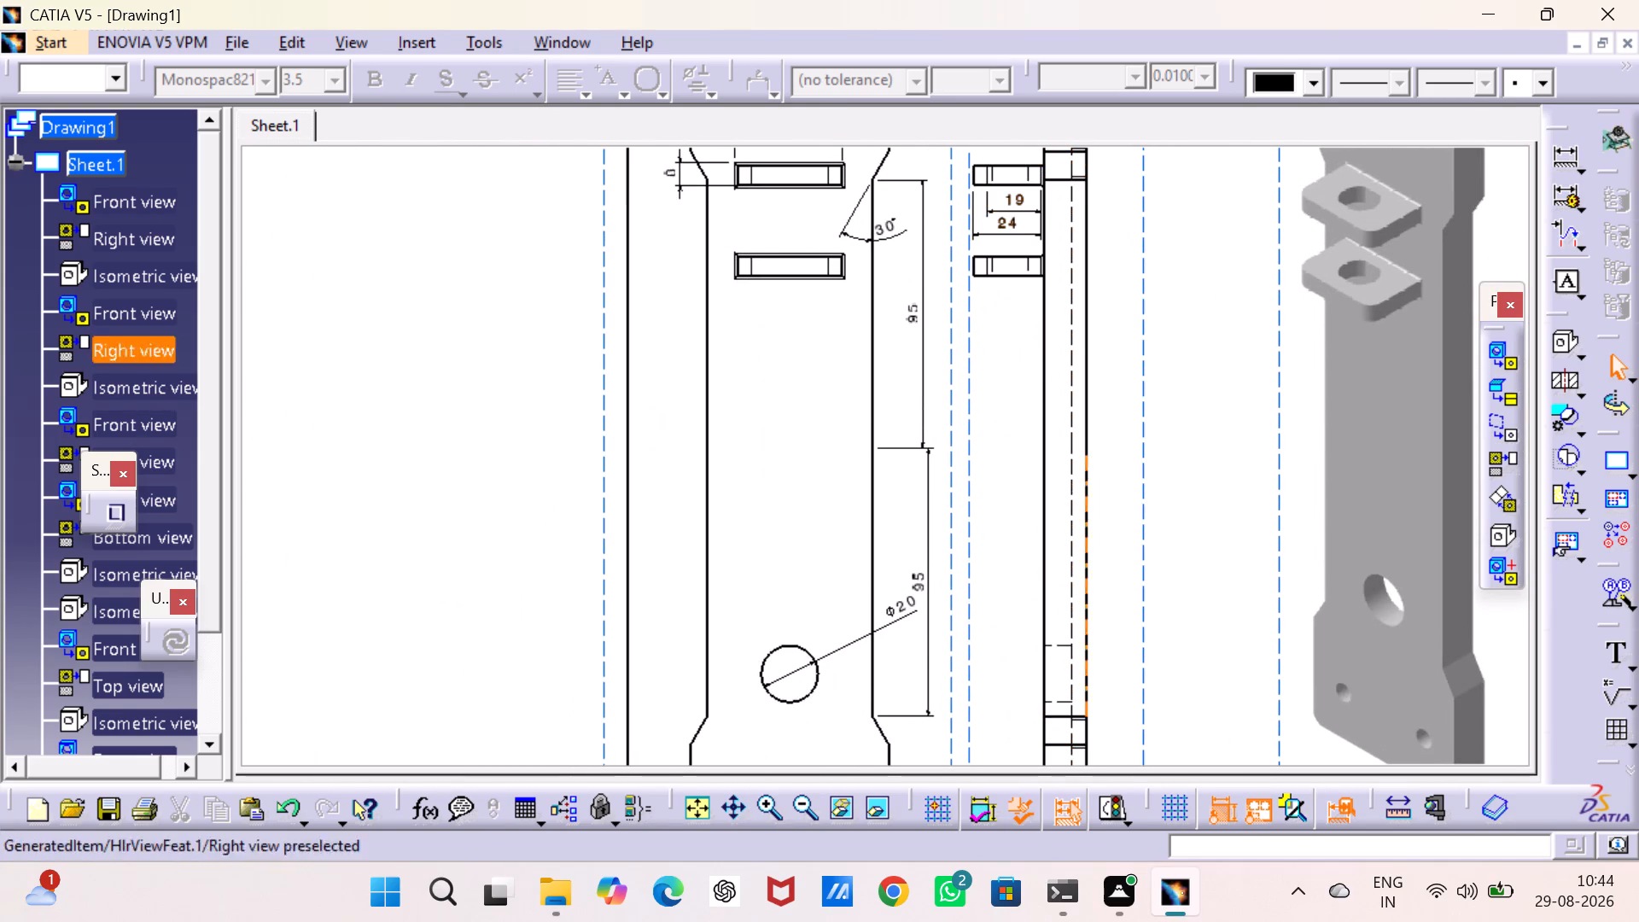
Dimension the overall height of the cam base in its front view, placing the dimension beside the plate's outer edge.
click(801, 792)
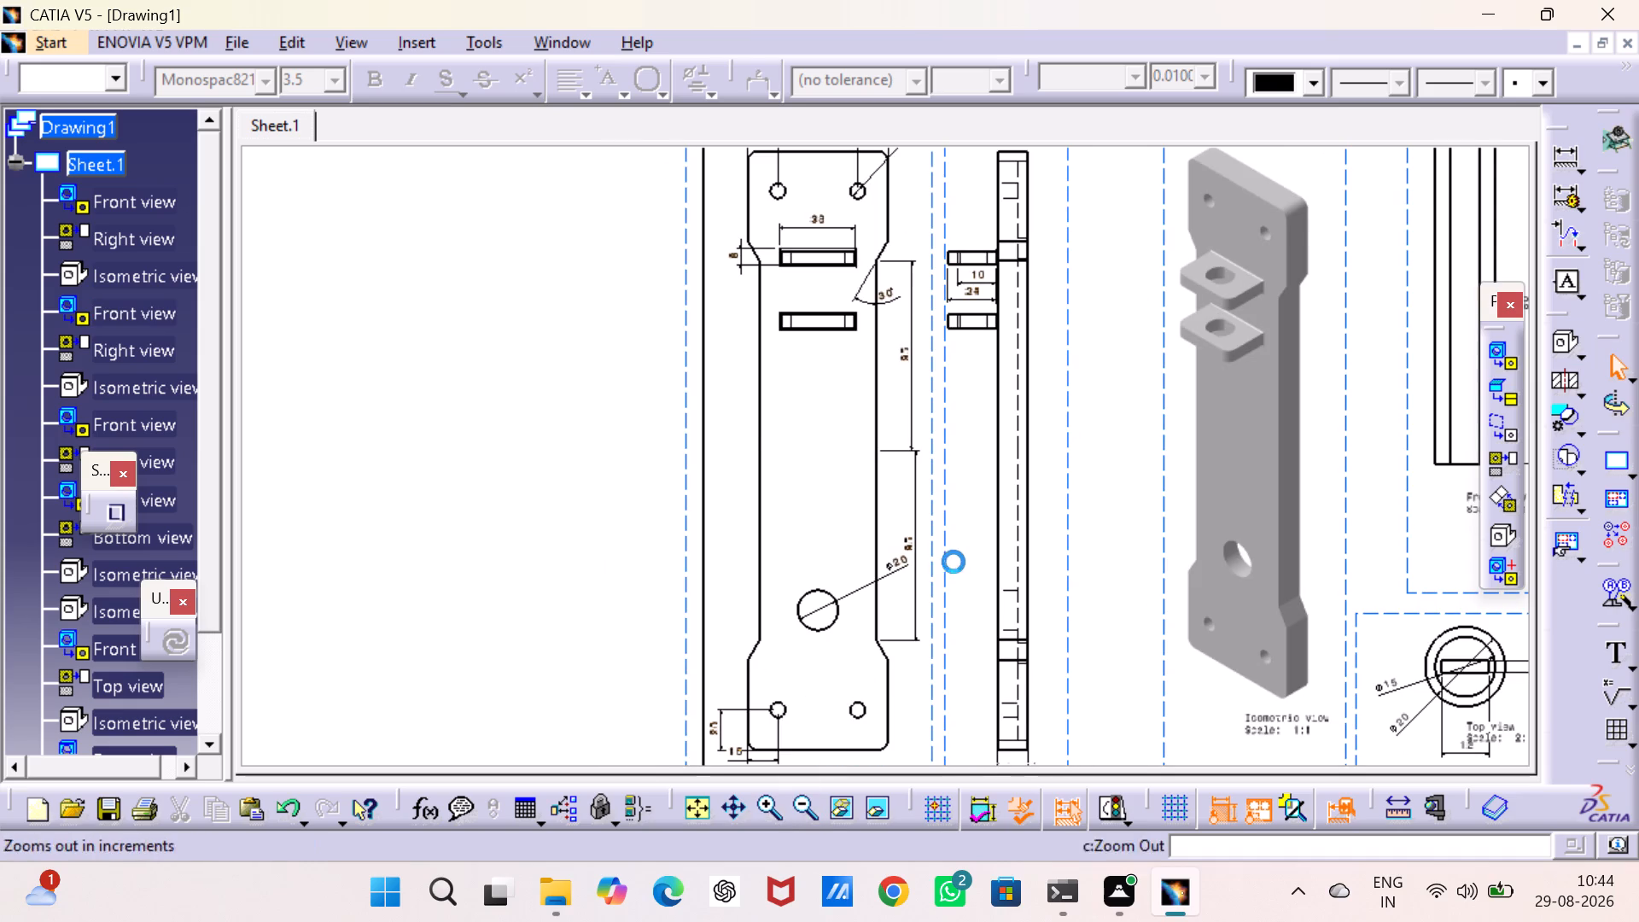
click(1553, 153)
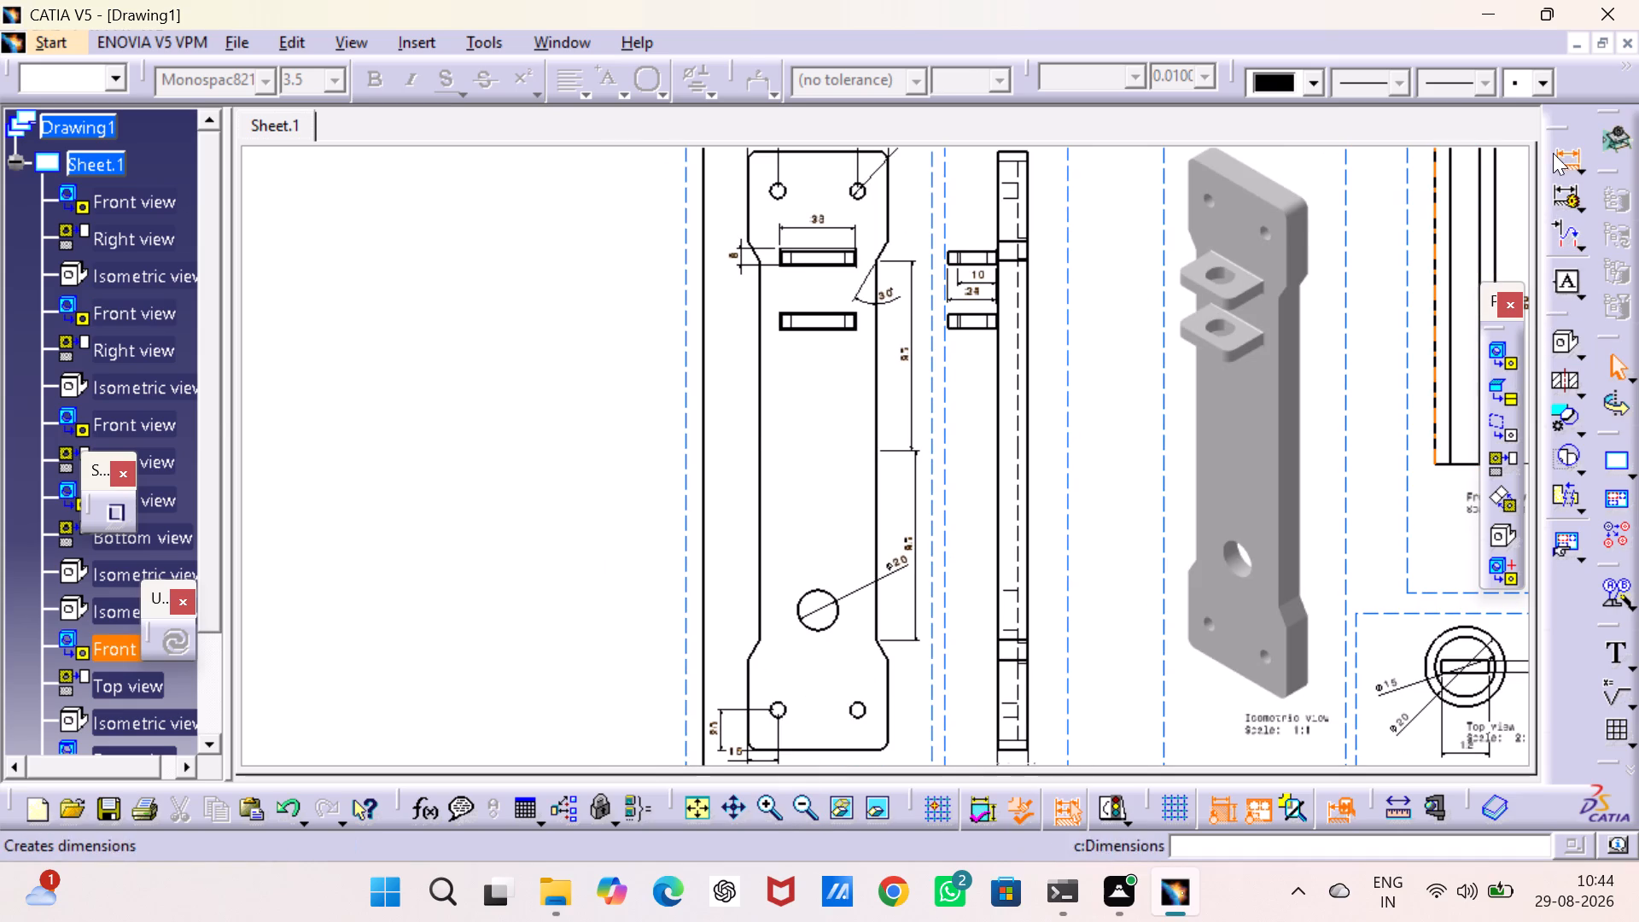
click(838, 752)
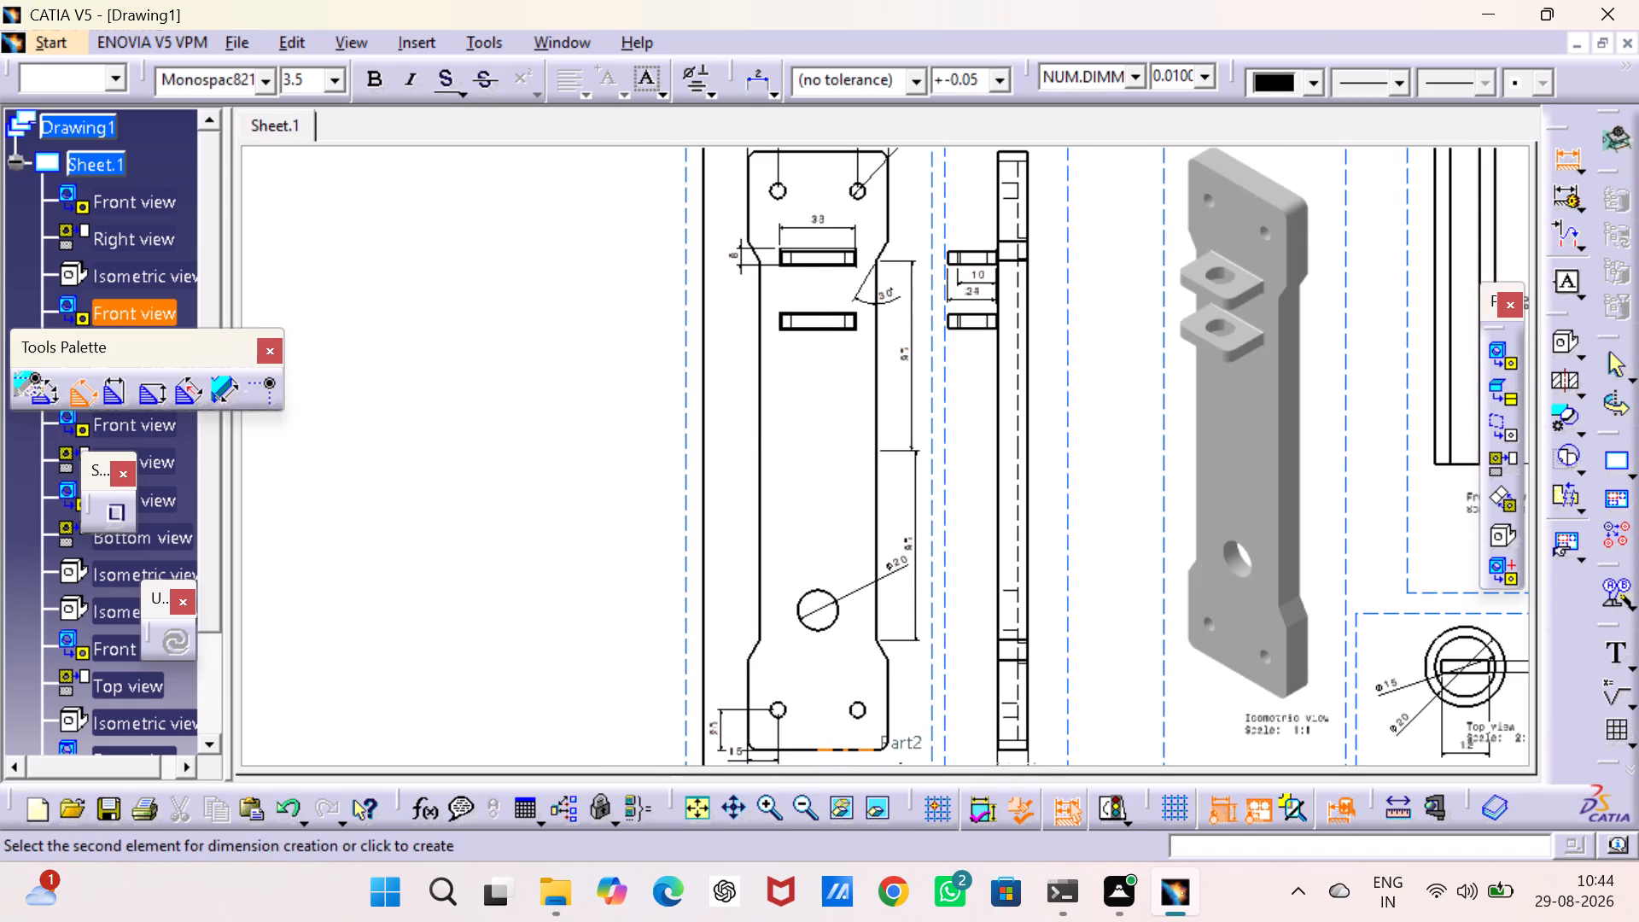
click(814, 151)
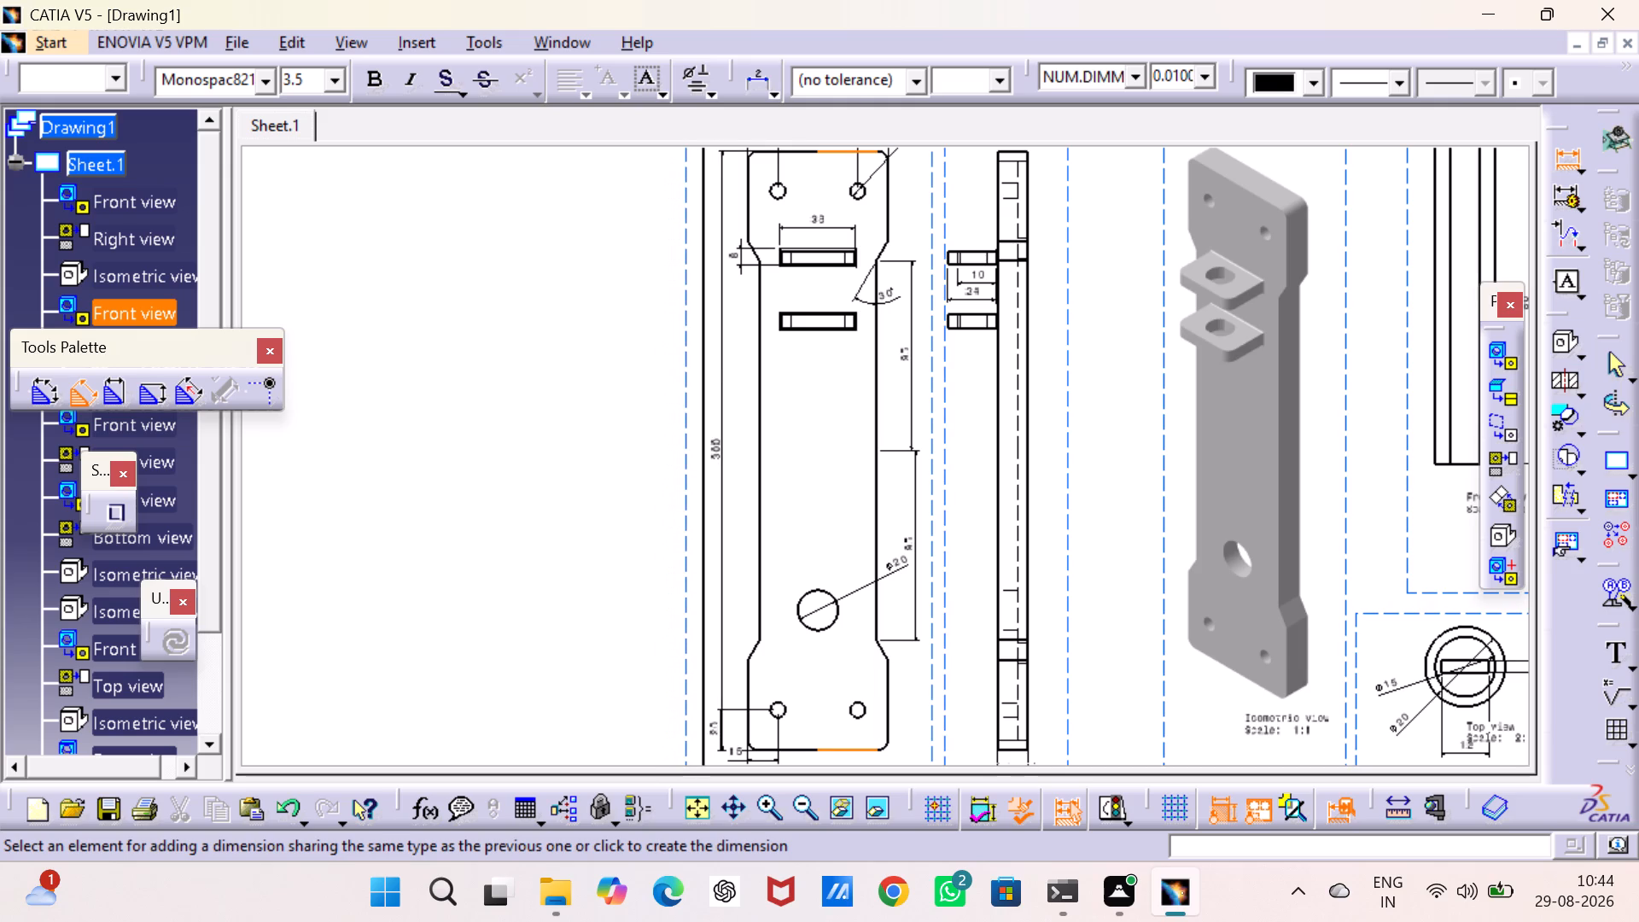
click(726, 358)
middle_drag(843, 371, 808, 443)
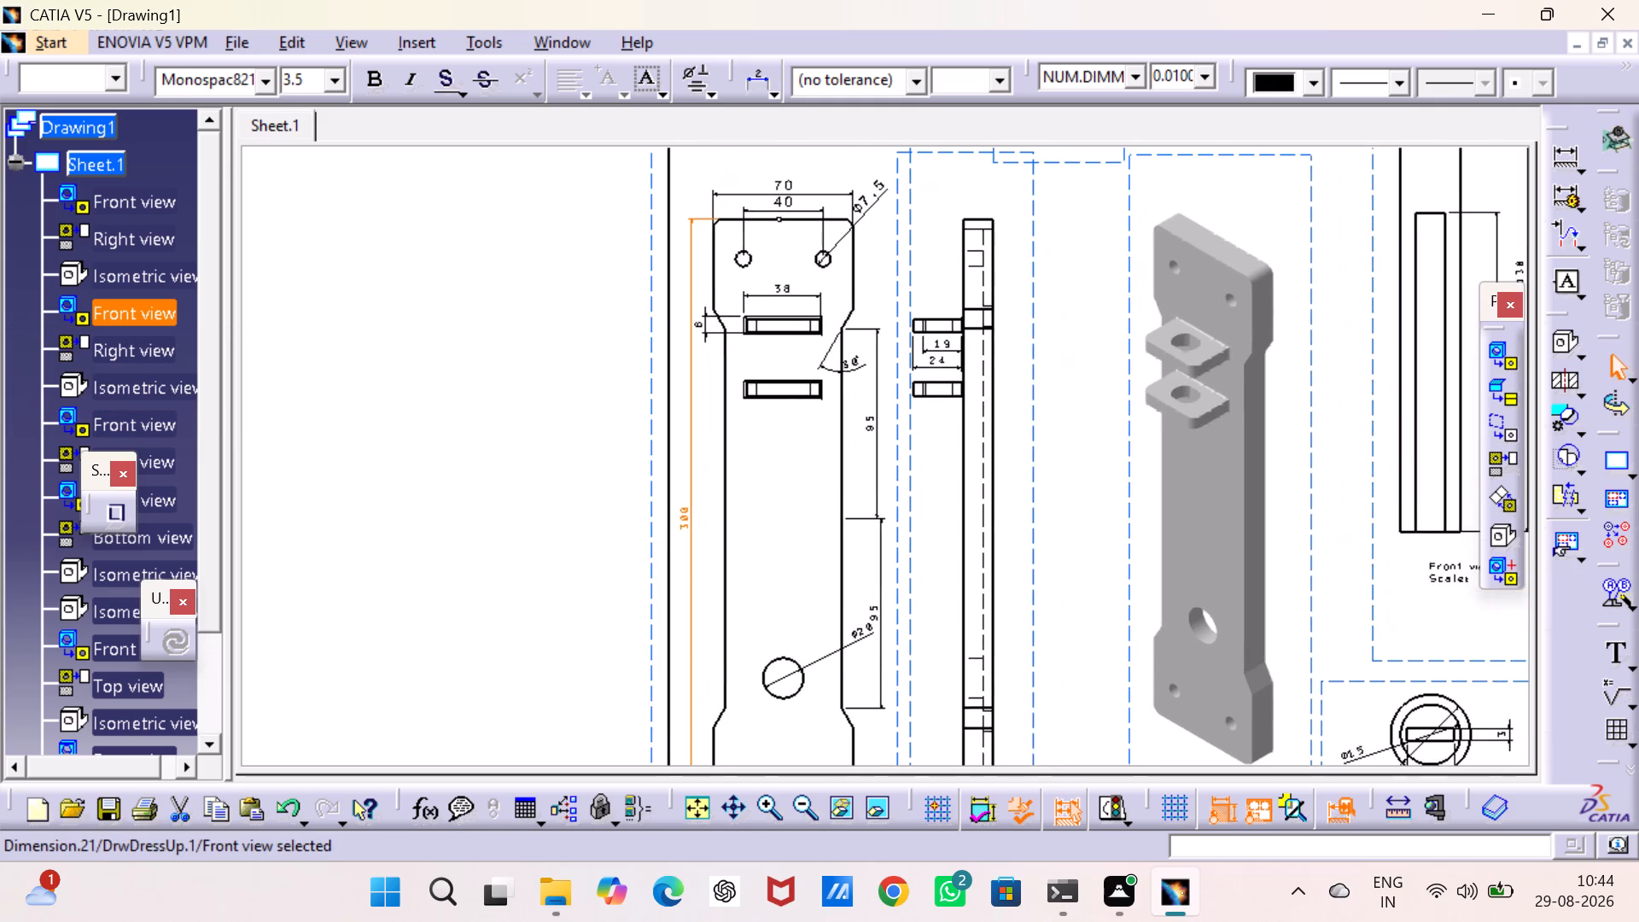
middle_drag(808, 443, 796, 396)
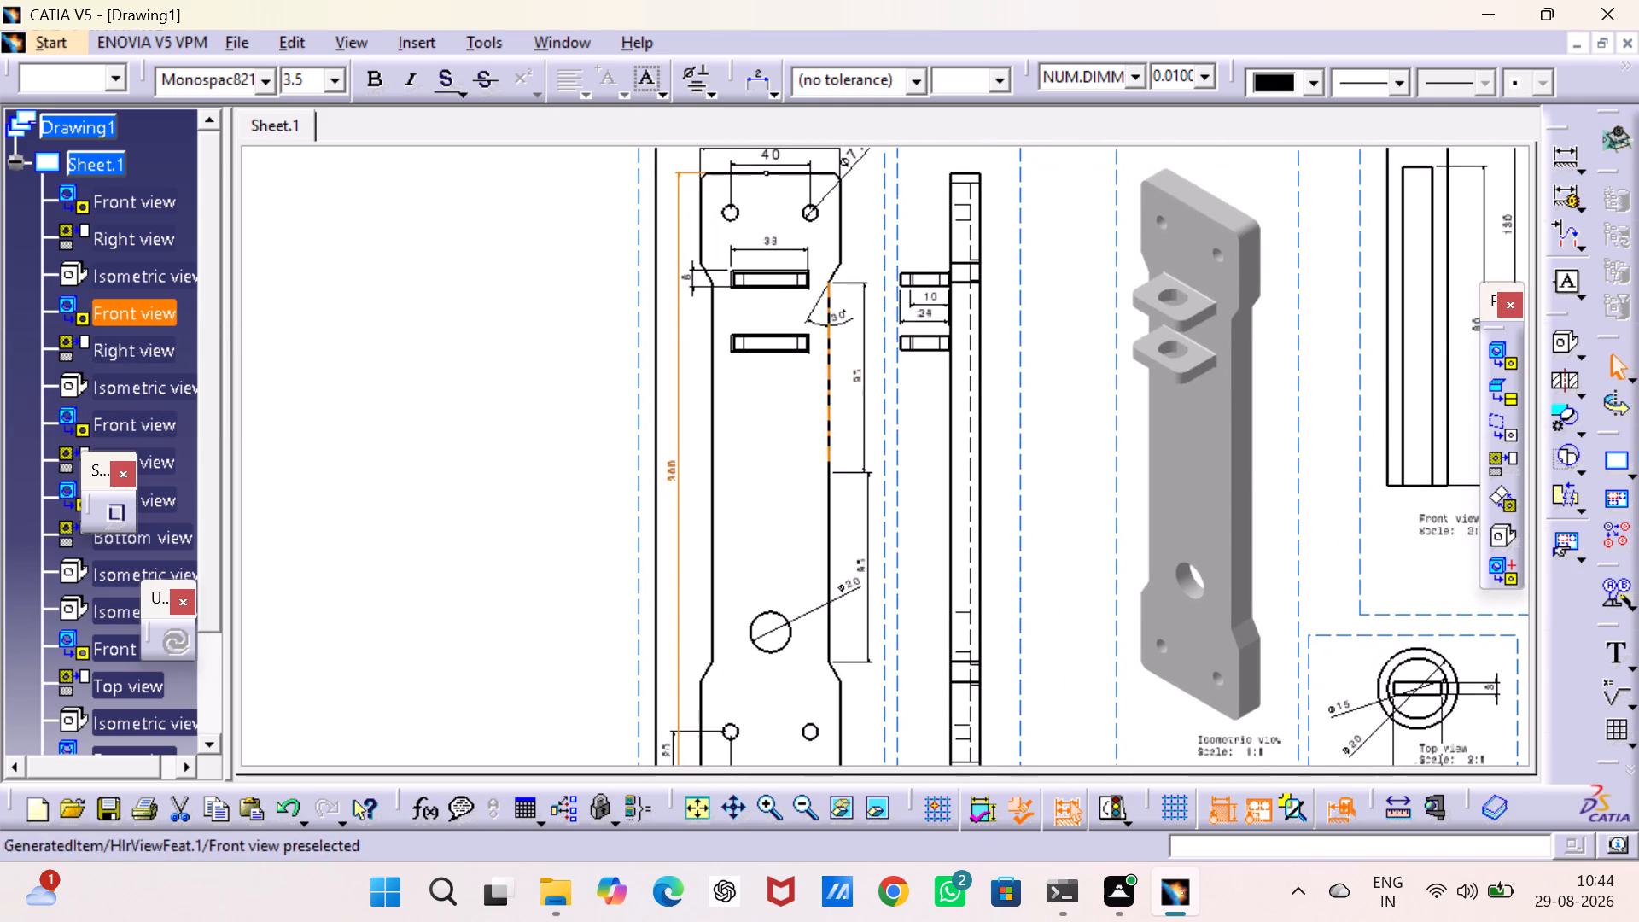
click(1003, 369)
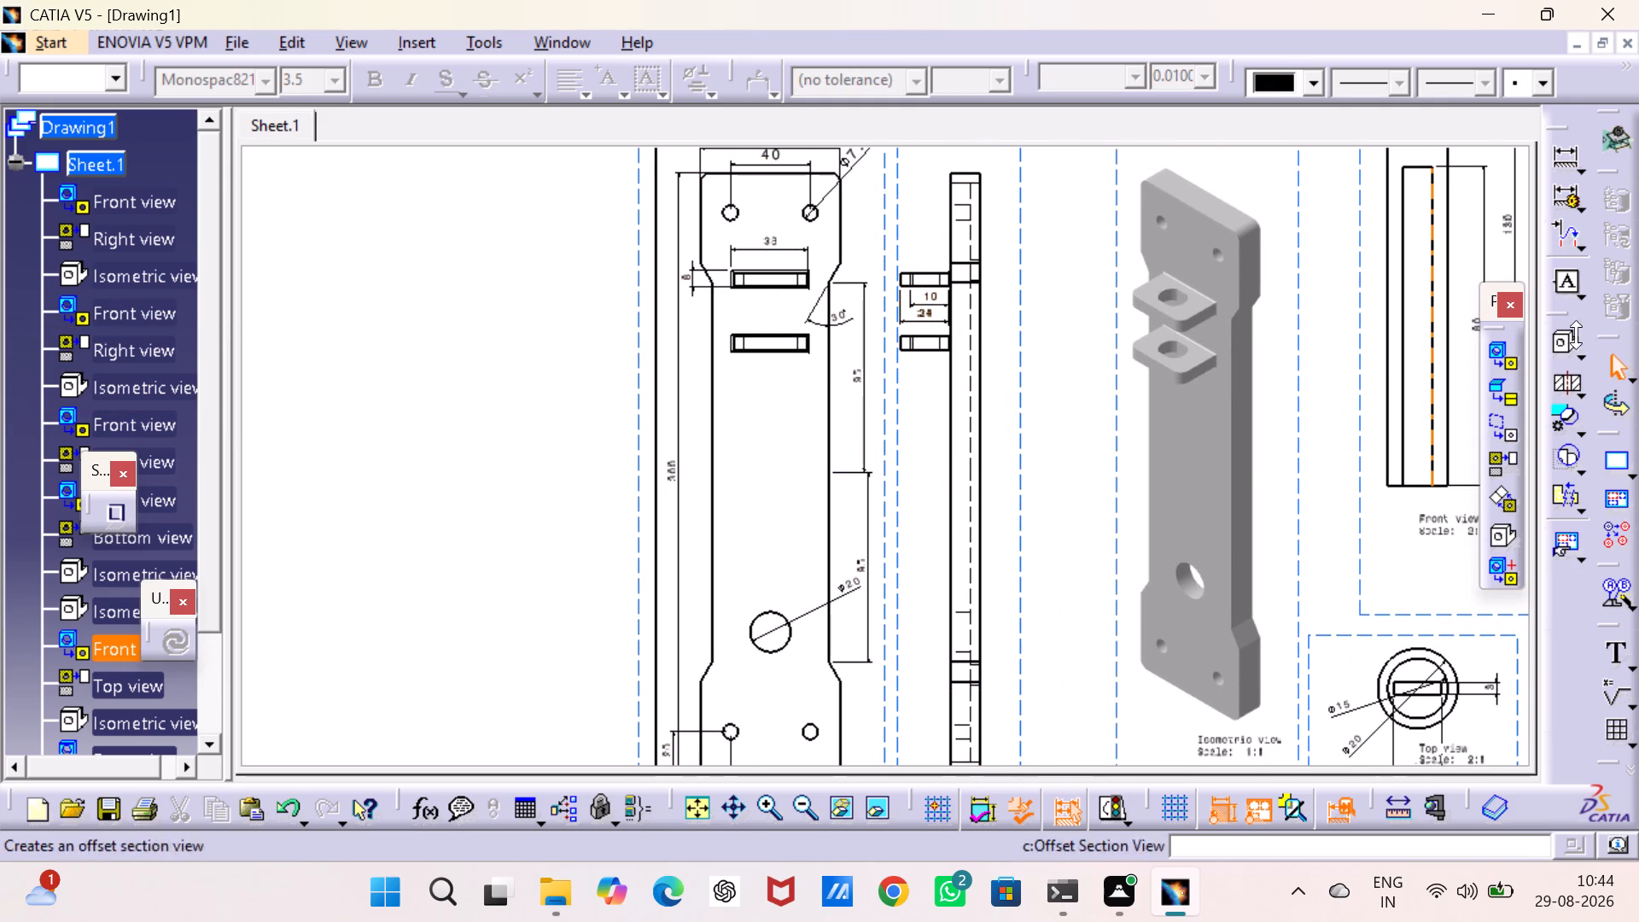
Dimension the vertical gap between the two projecting lugs in the cam base's front view.
double_click(1558, 155)
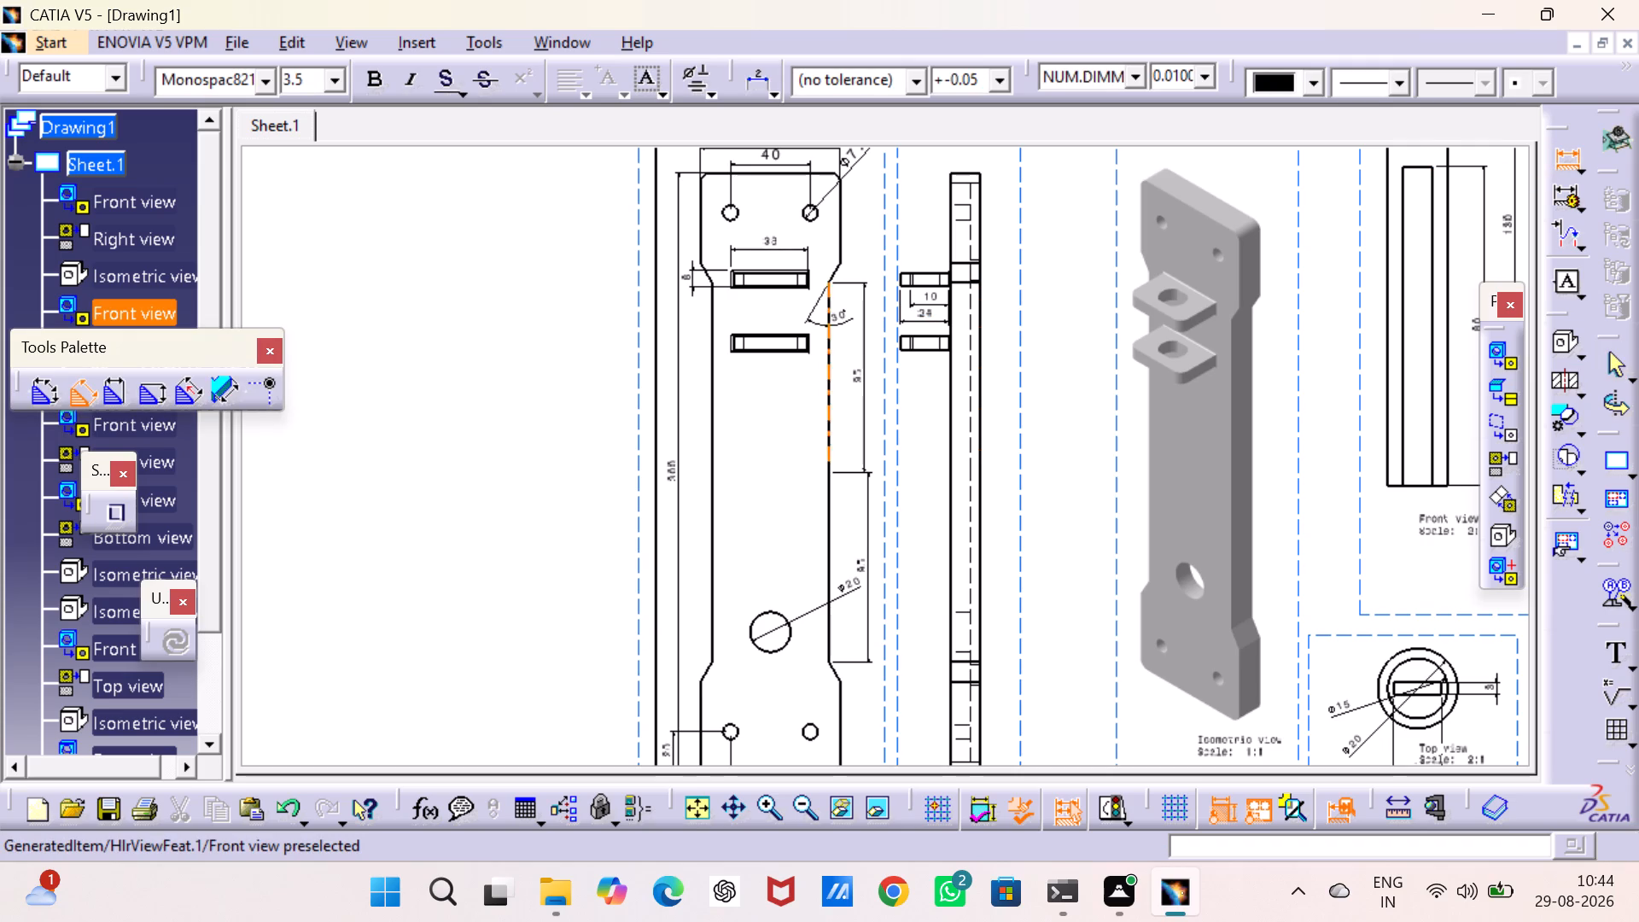
click(767, 334)
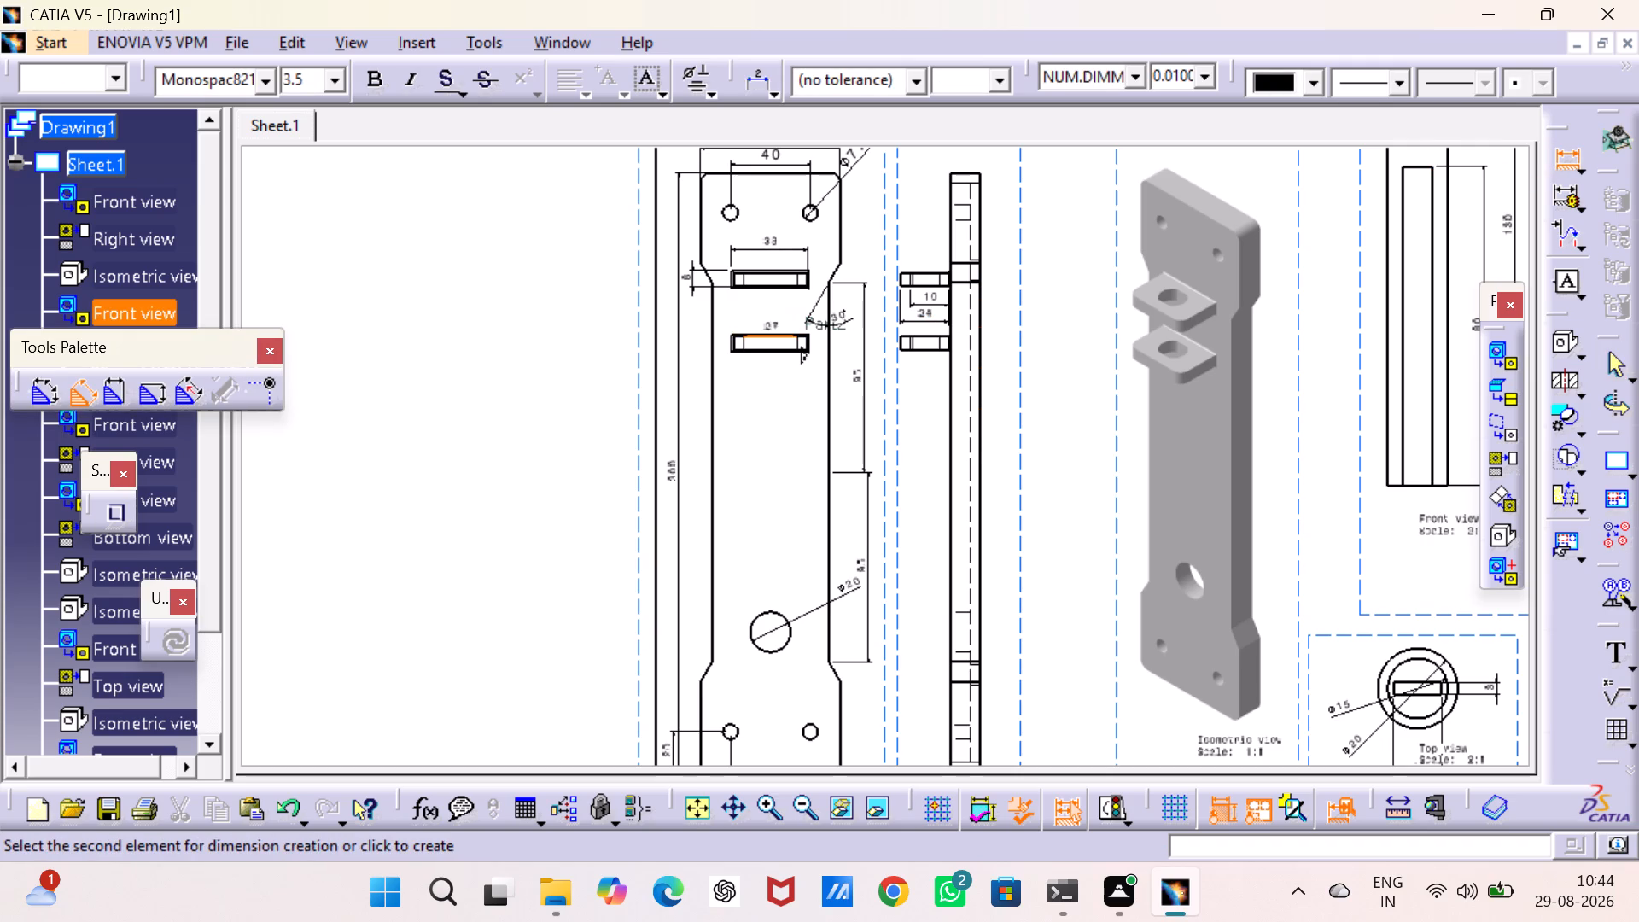
click(767, 285)
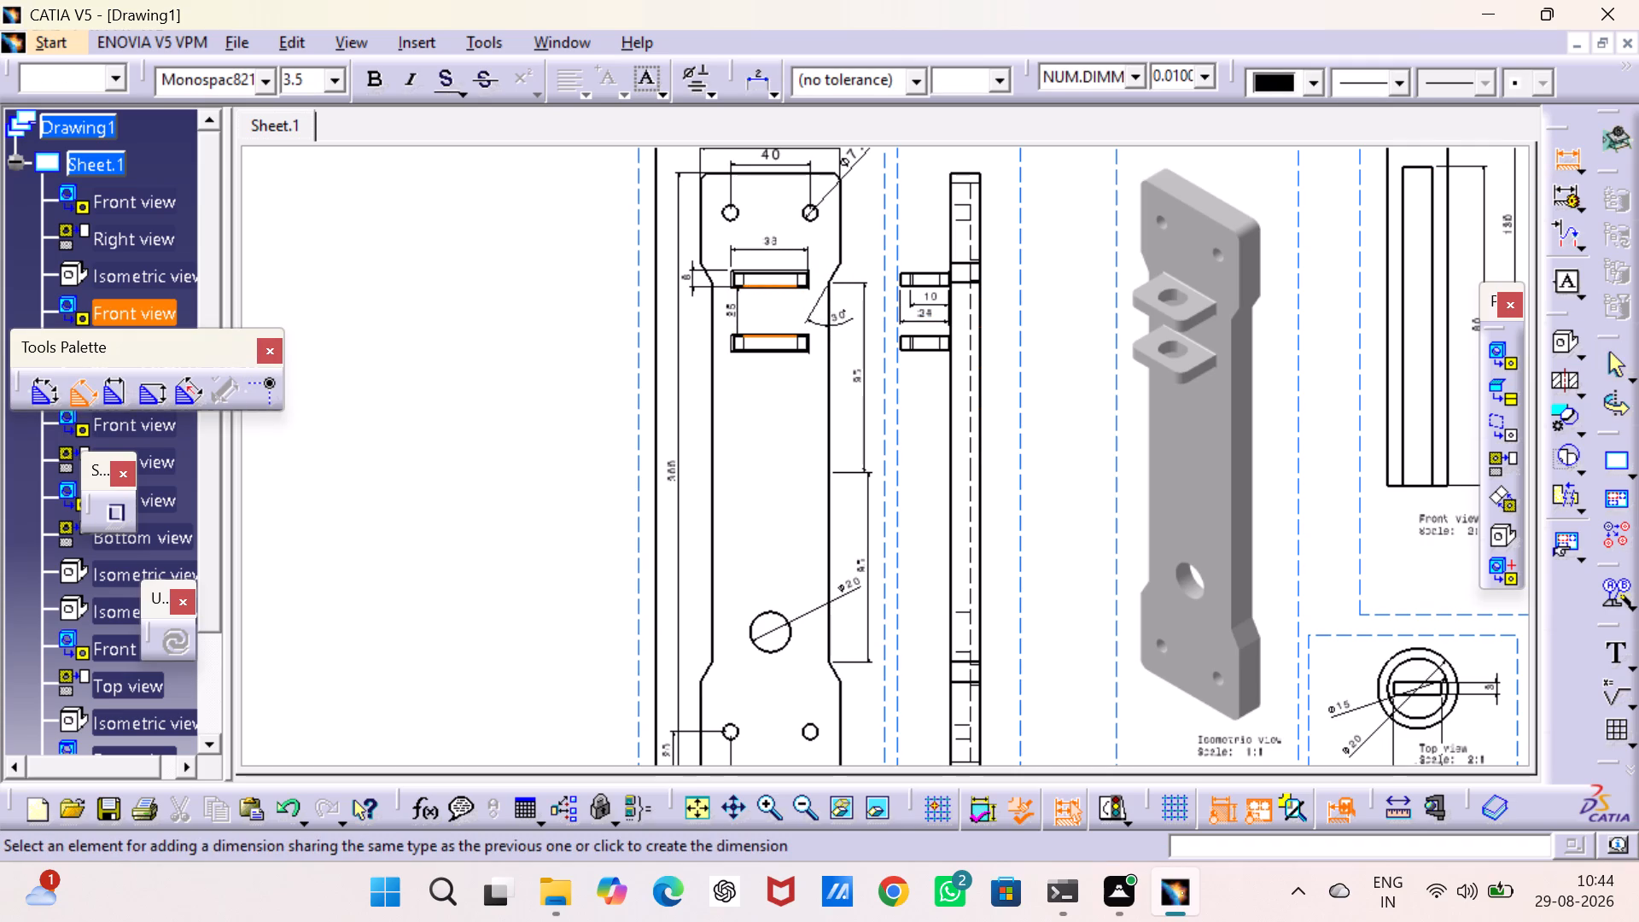
click(720, 316)
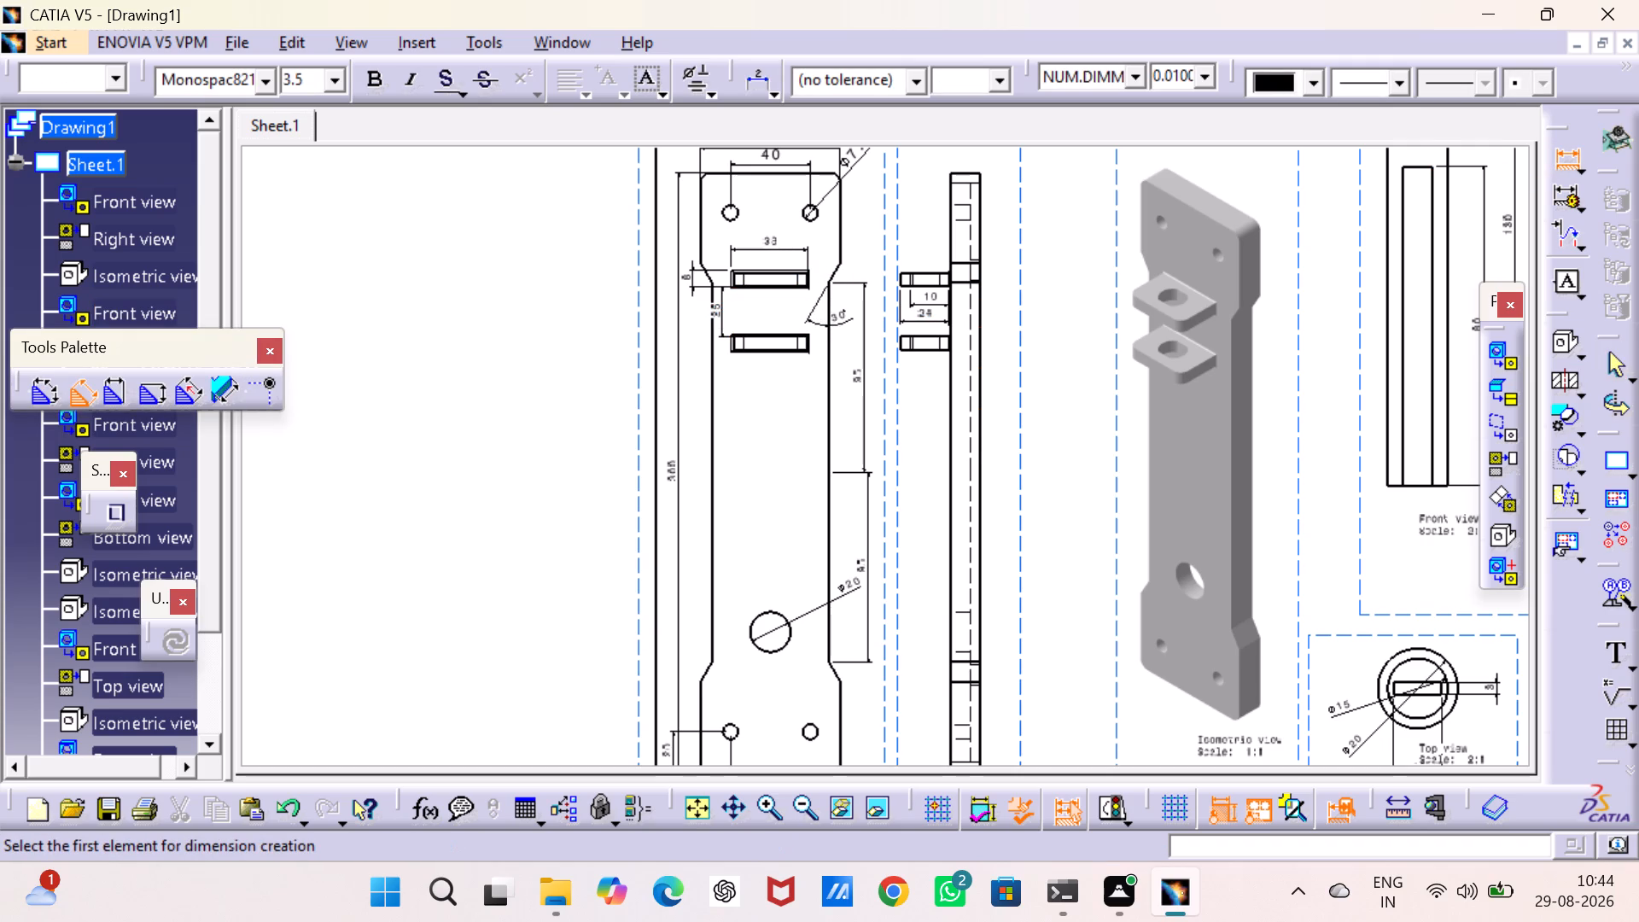
Dimension the length of the sloped shoulder edge near the lower end of the cam base's front view.
middle_drag(756, 443, 746, 287)
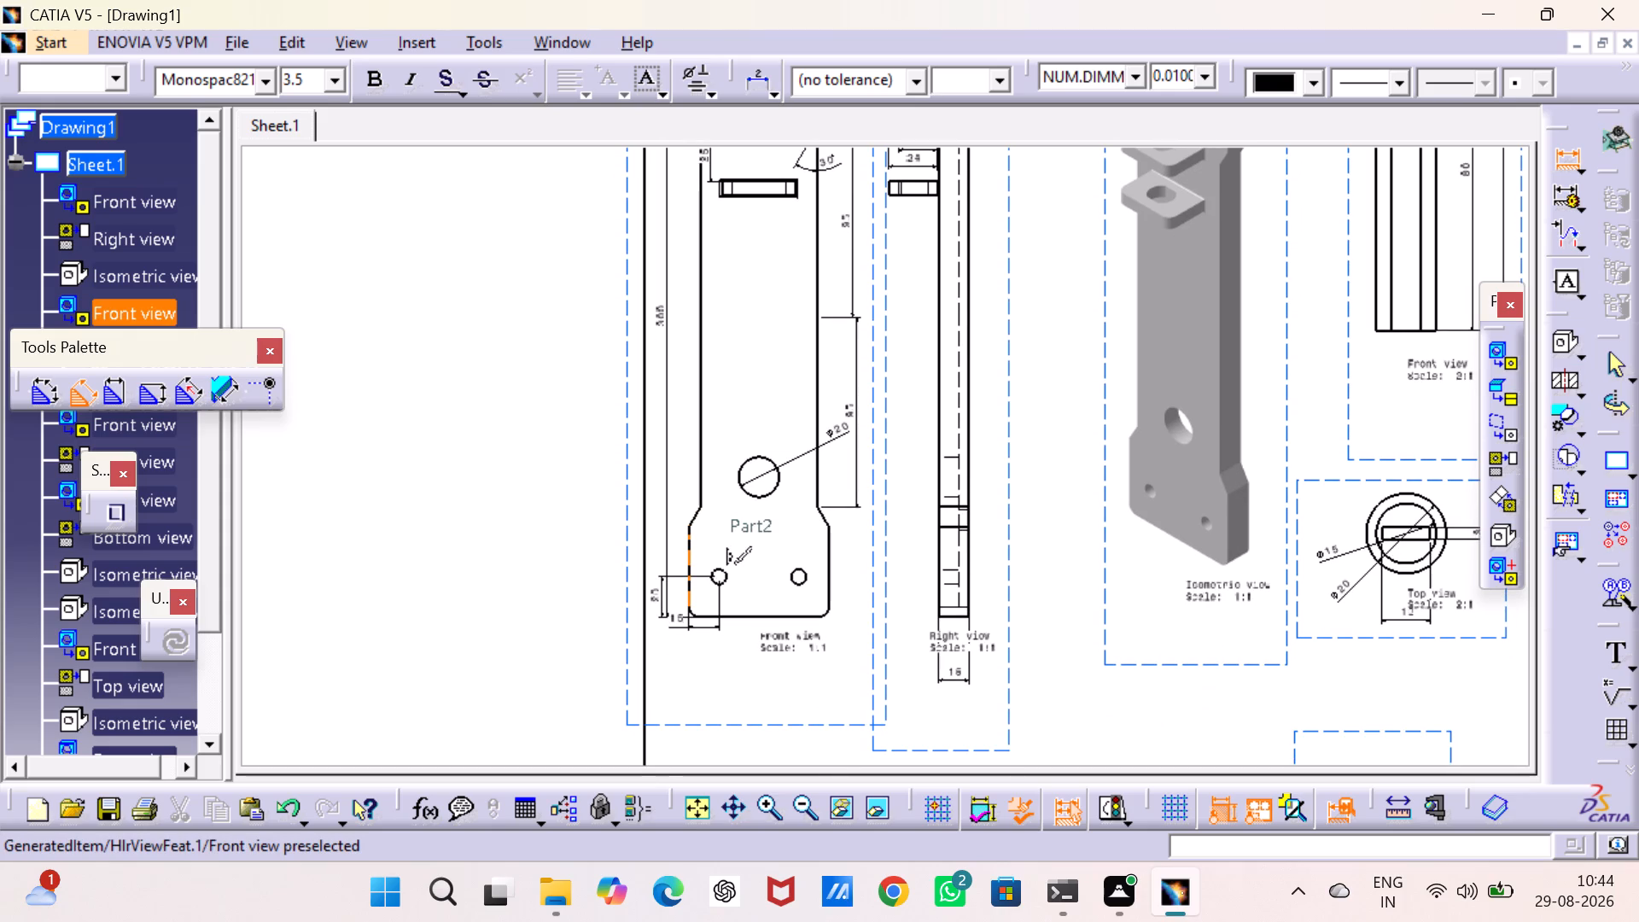
click(690, 521)
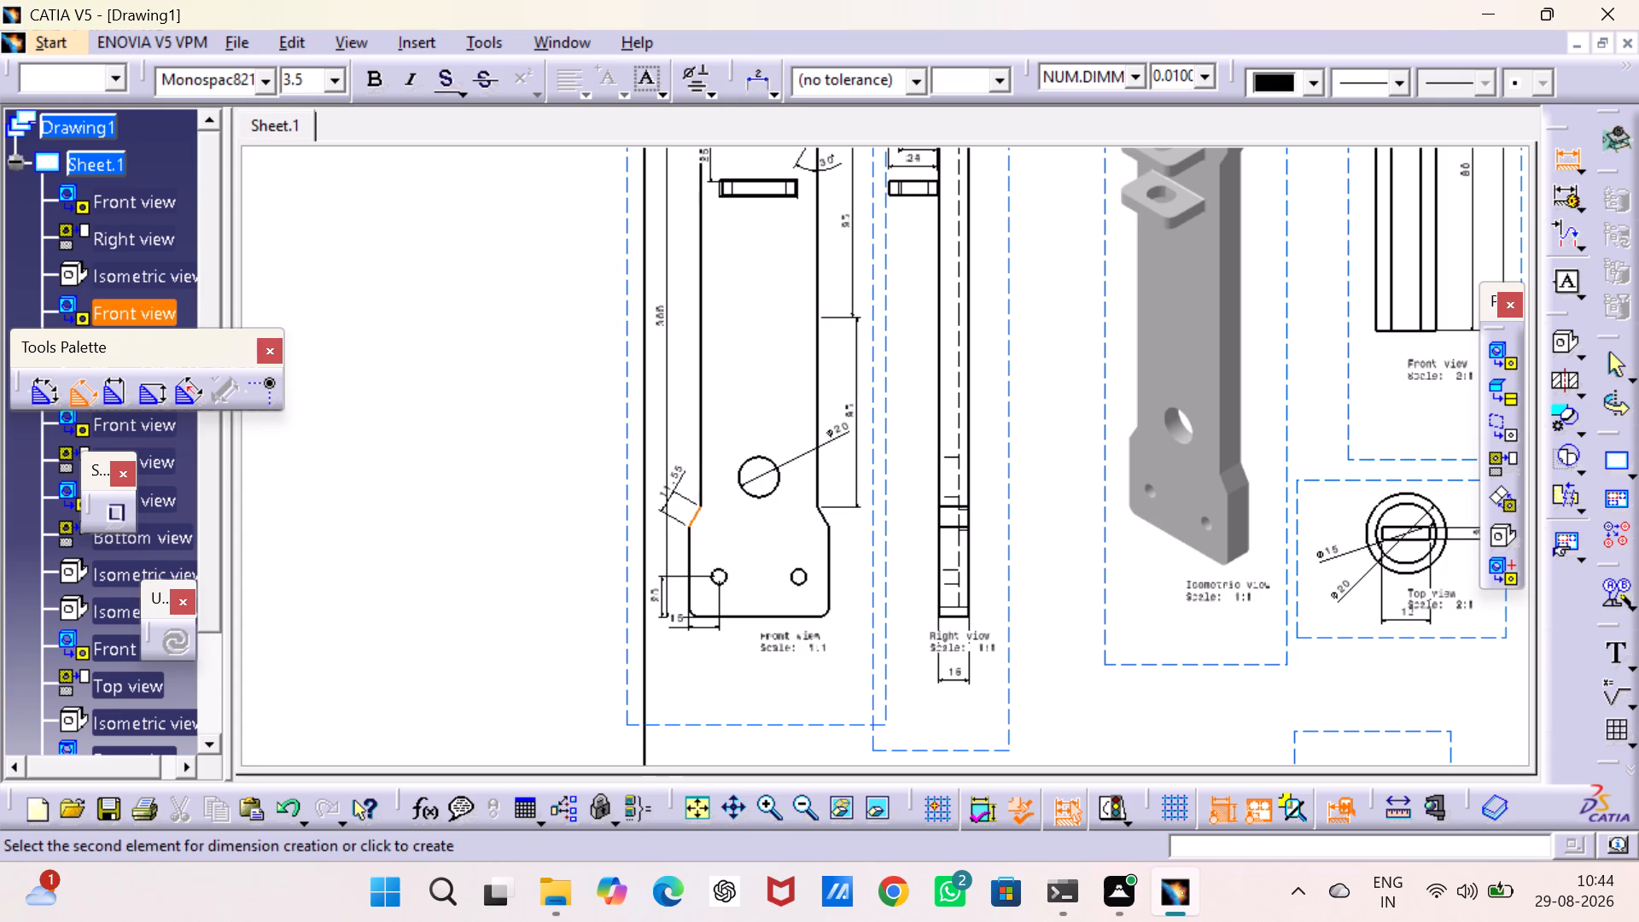
click(676, 488)
middle_drag(858, 554, 858, 497)
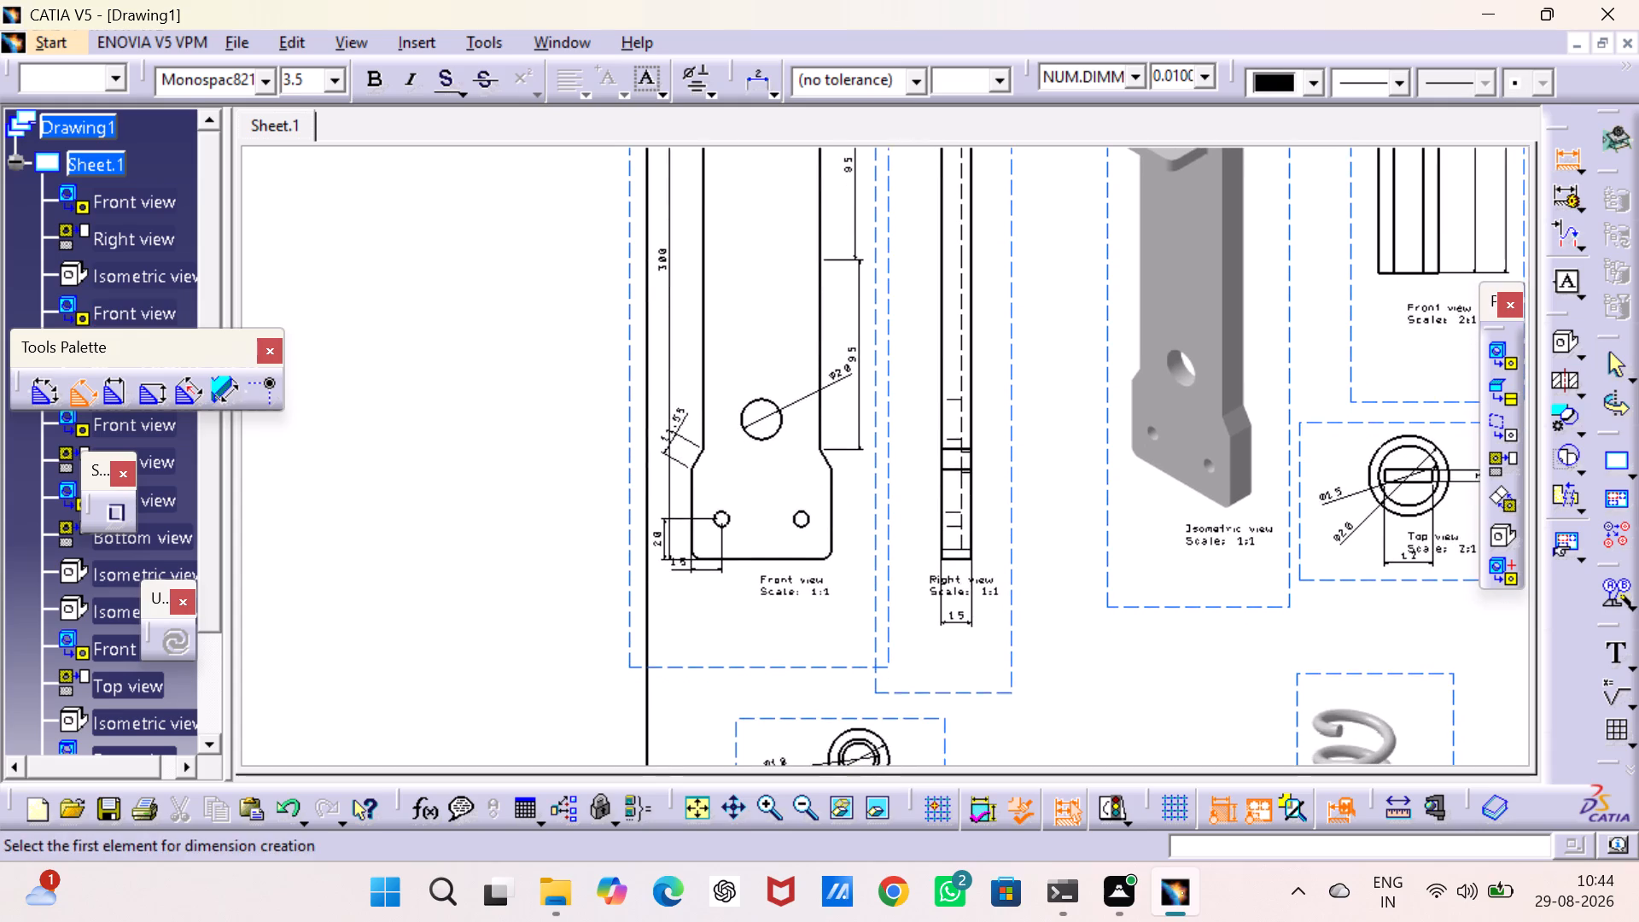
middle_drag(858, 497, 858, 491)
middle_drag(860, 494, 819, 691)
scroll(845, 643, down, 1)
middle_drag(790, 406, 755, 610)
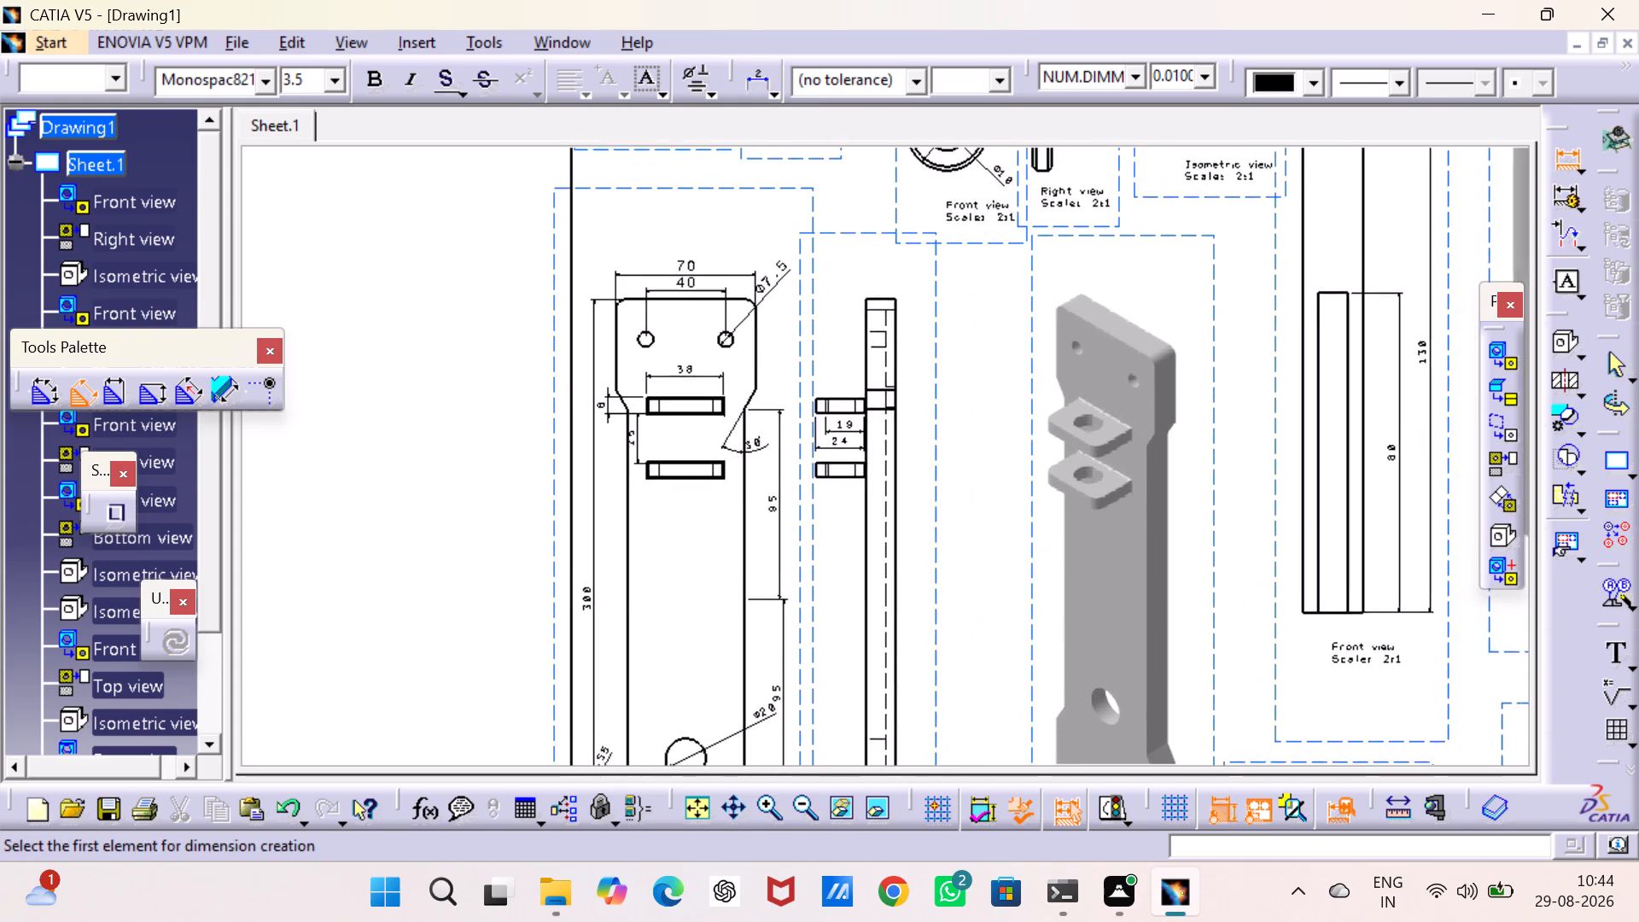
middle_drag(755, 610, 755, 596)
middle_drag(750, 400, 721, 298)
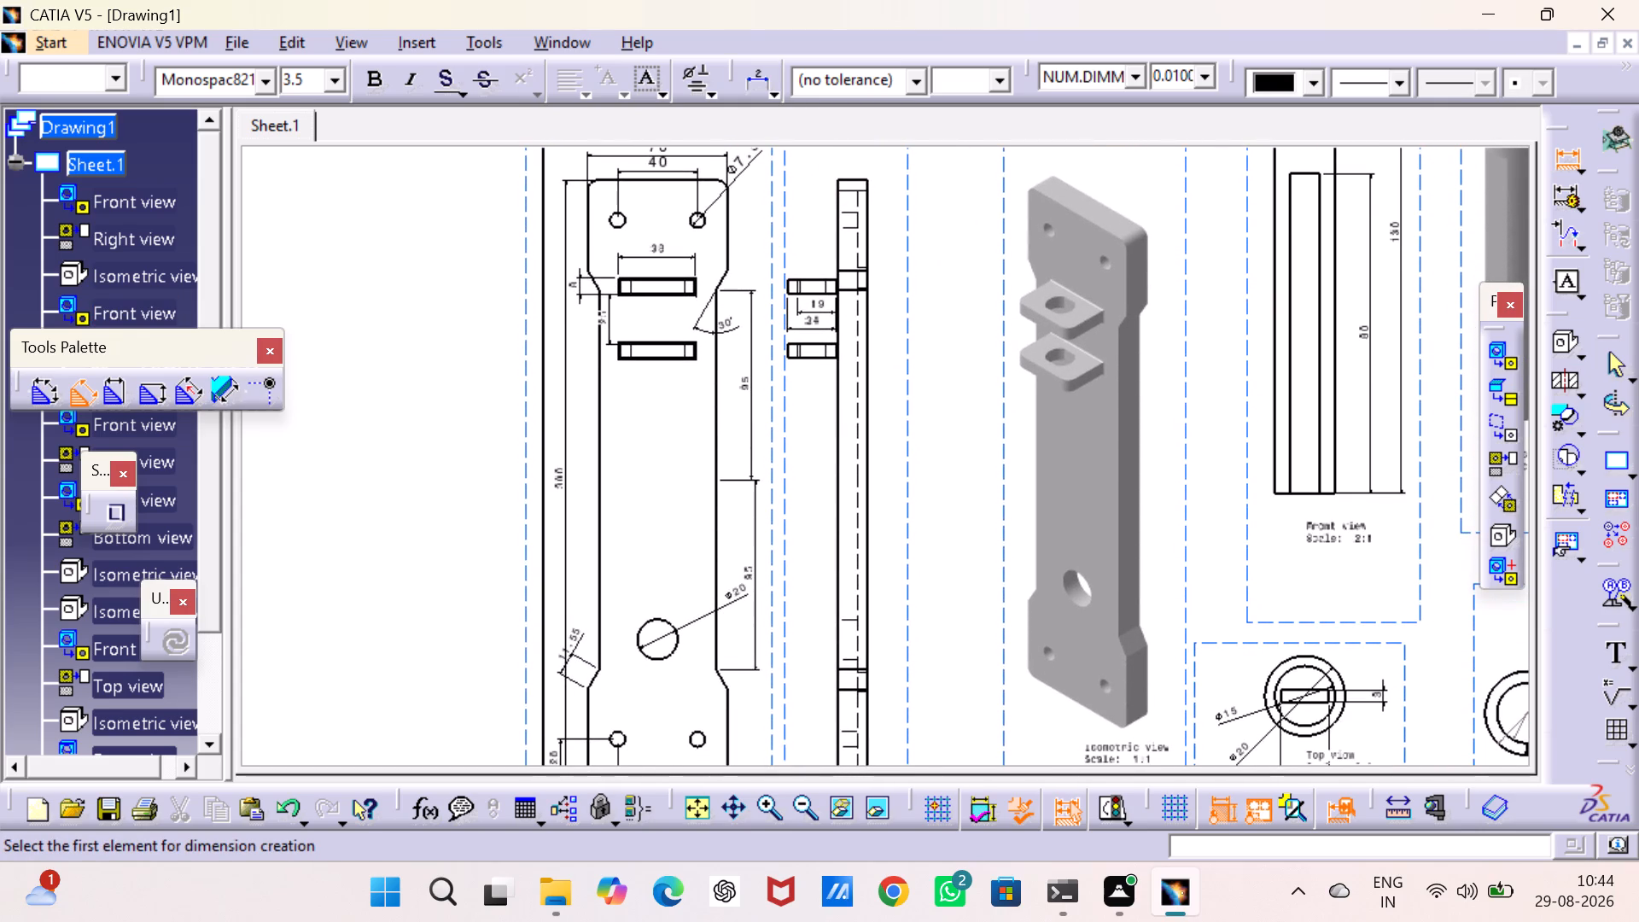
key(Escape)
key(Escape)
Reposition the lug gap dimension just outside the cam base's edge and the sloped edge dimension inside the plate outline.
drag(604, 320, 584, 321)
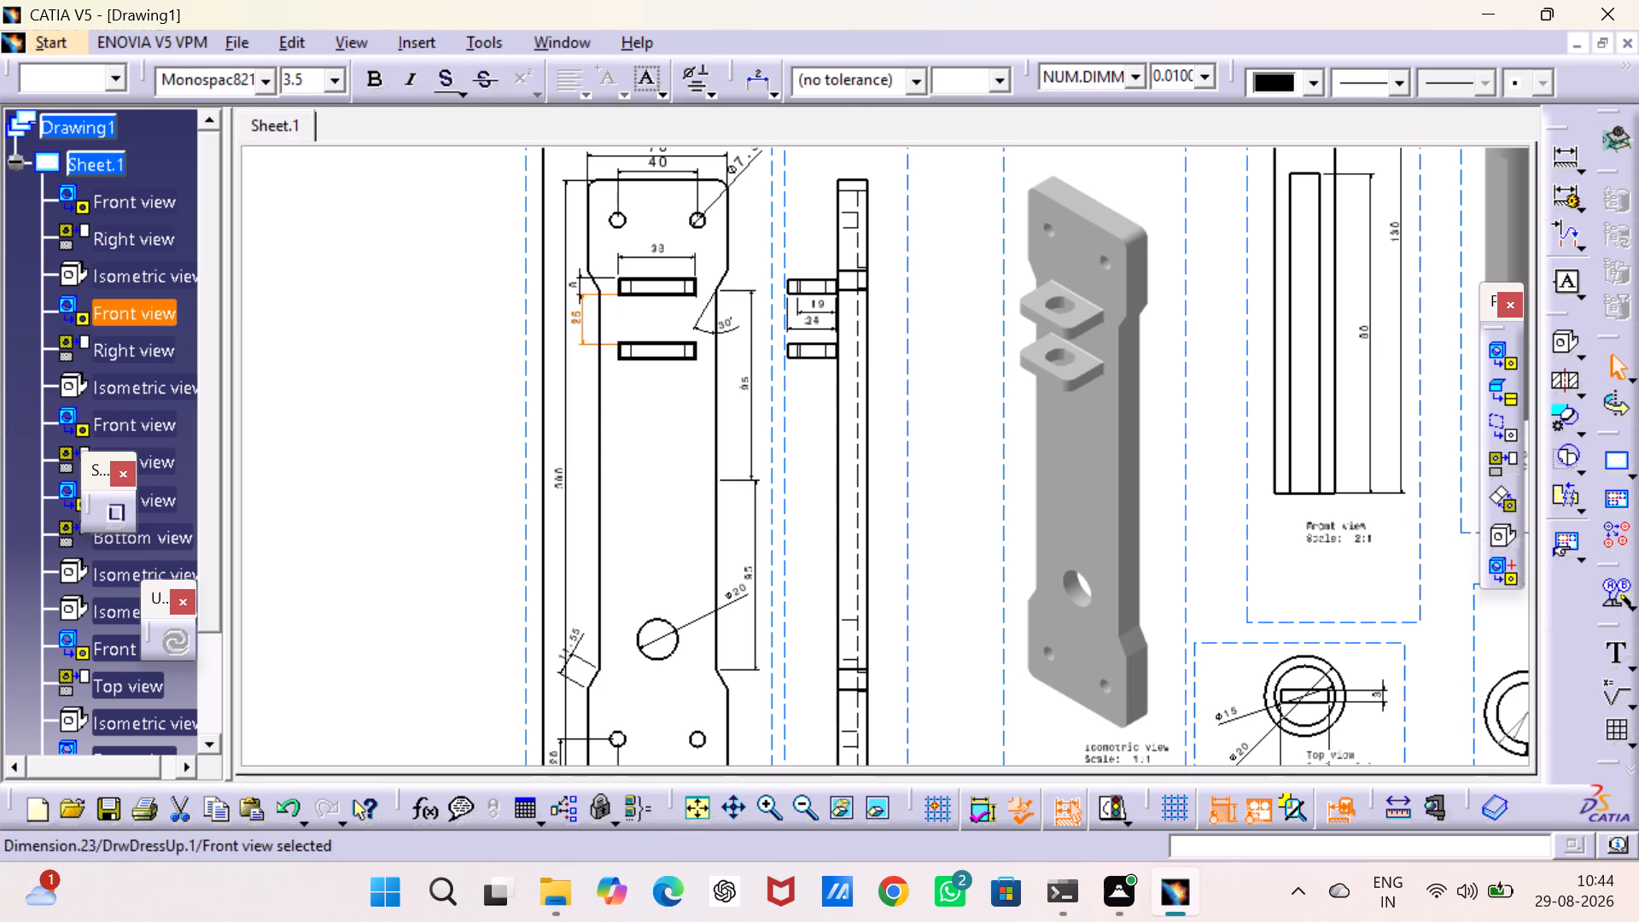
drag(584, 321, 589, 321)
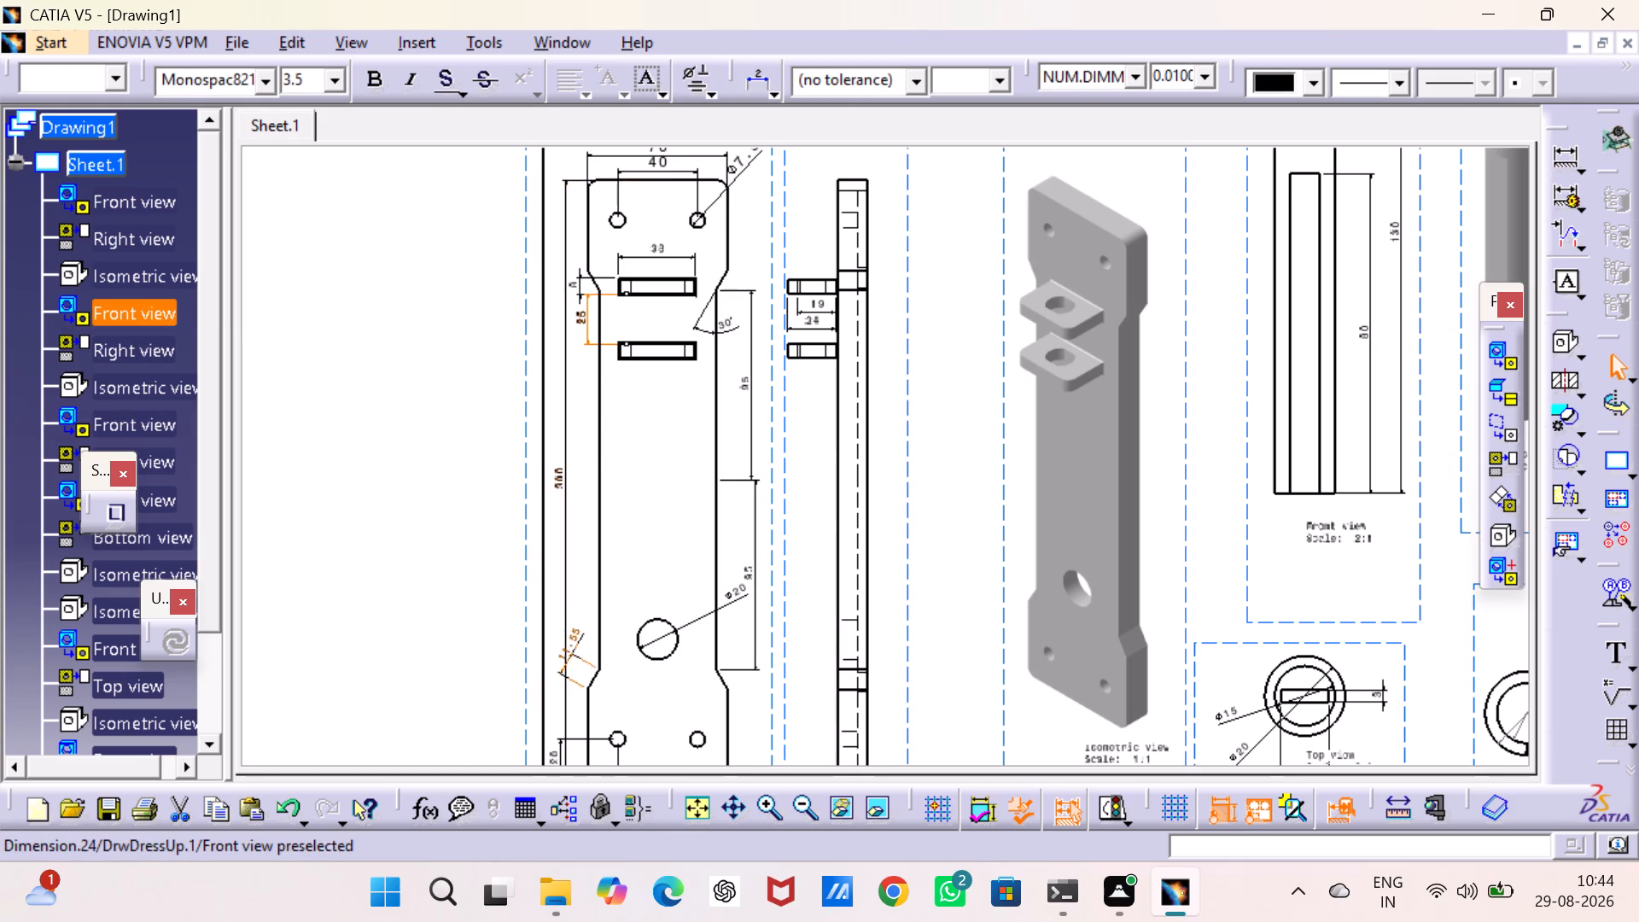
drag(579, 636, 584, 629)
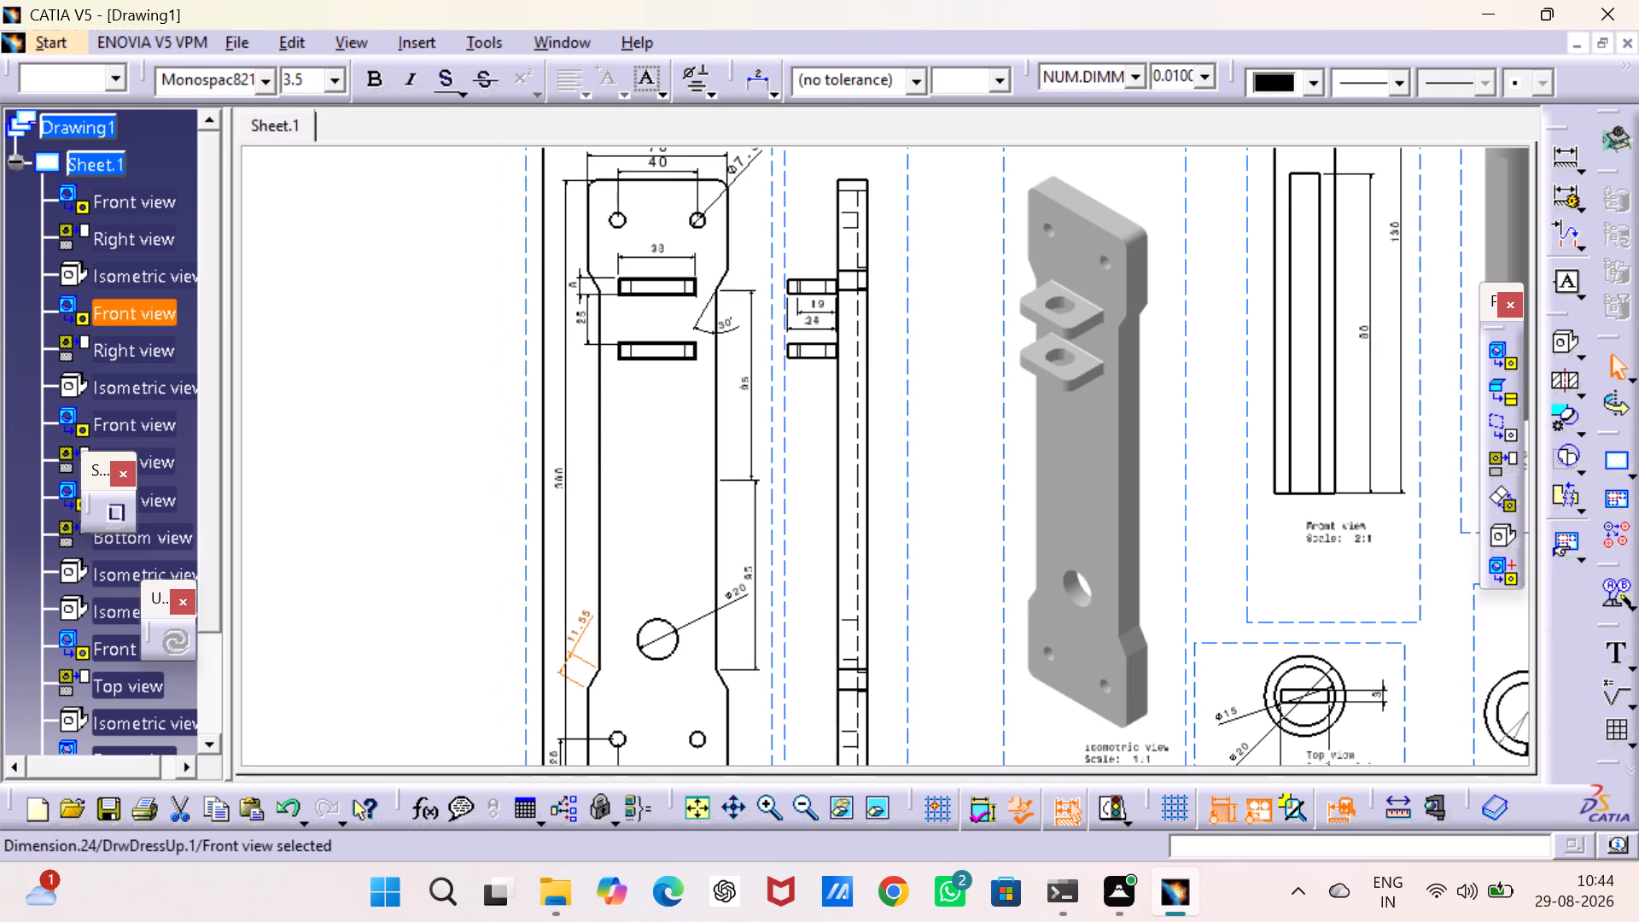
drag(584, 629, 652, 689)
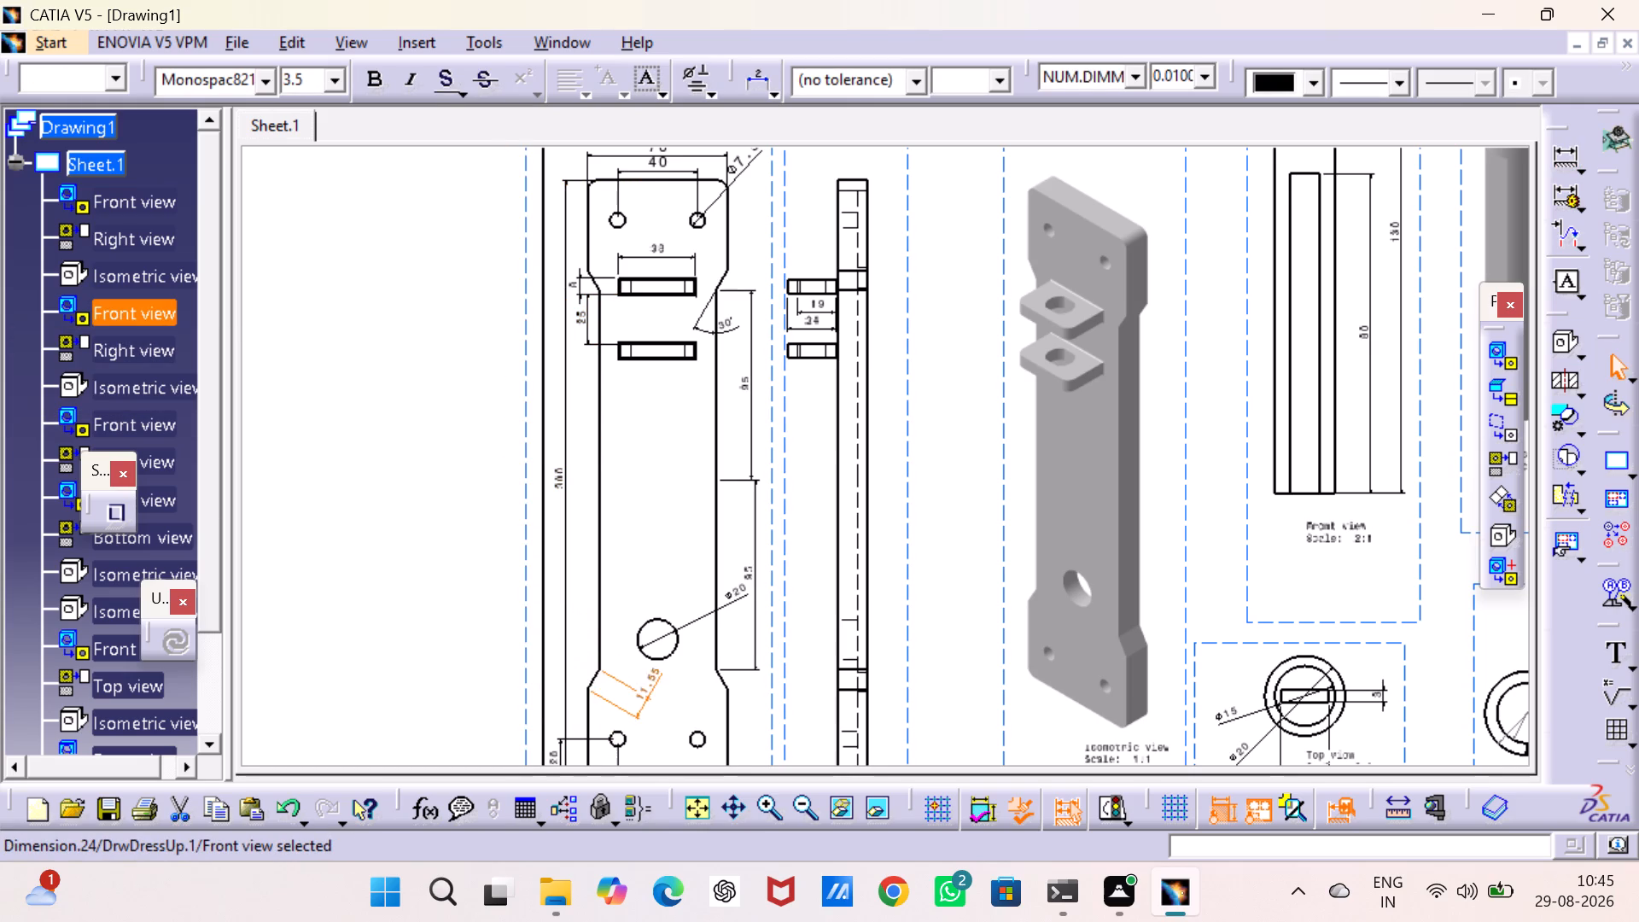
drag(652, 689, 656, 688)
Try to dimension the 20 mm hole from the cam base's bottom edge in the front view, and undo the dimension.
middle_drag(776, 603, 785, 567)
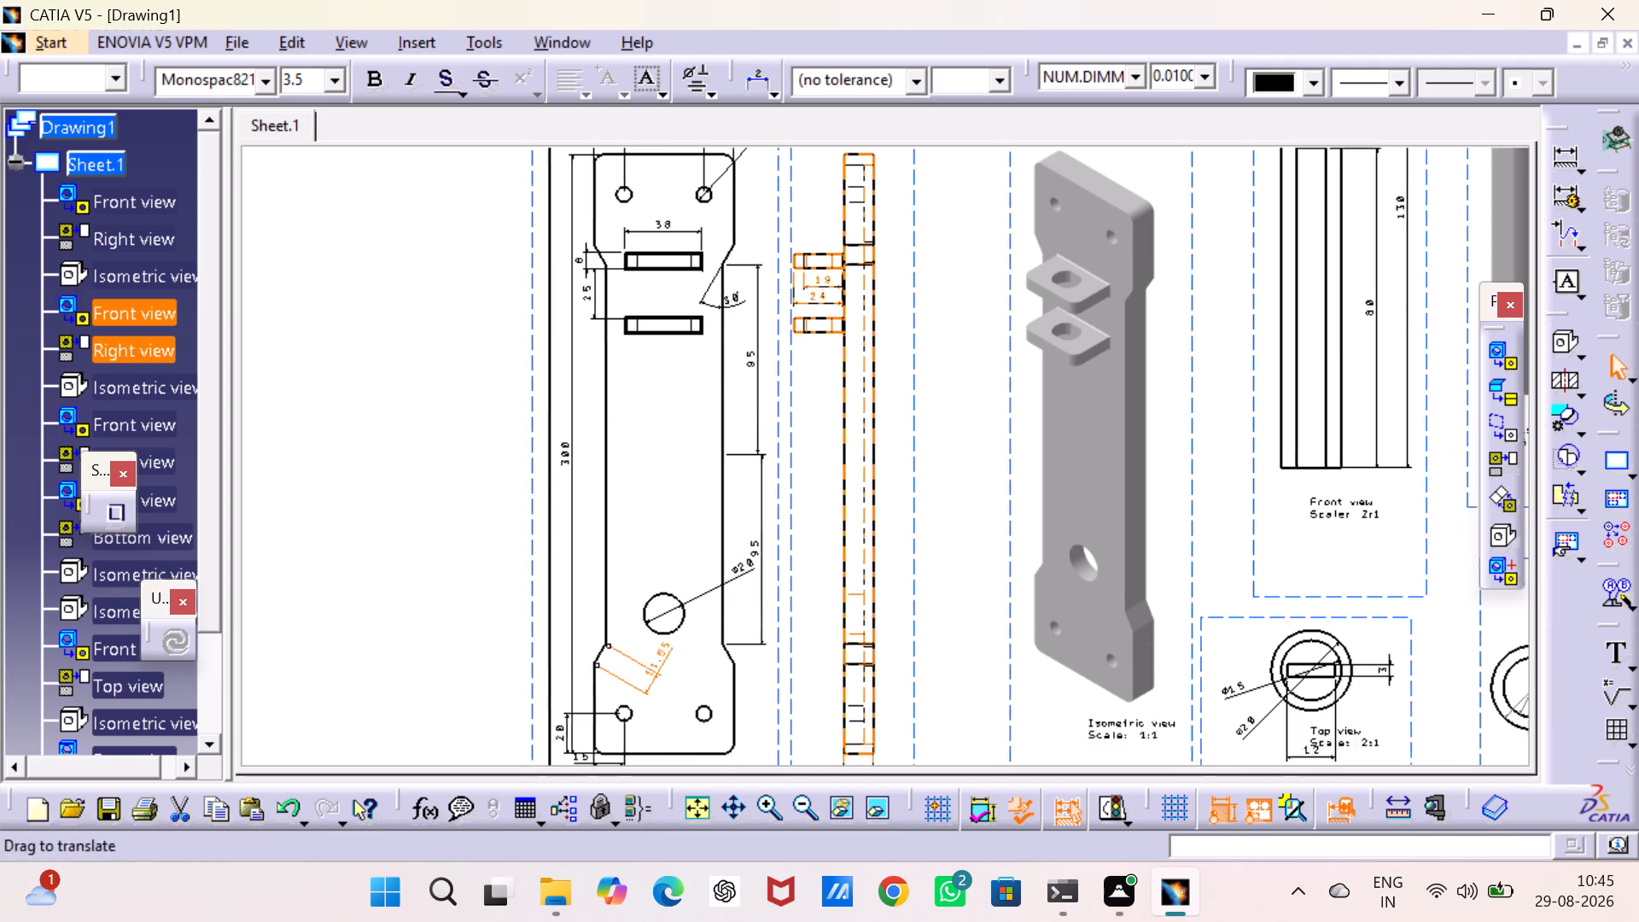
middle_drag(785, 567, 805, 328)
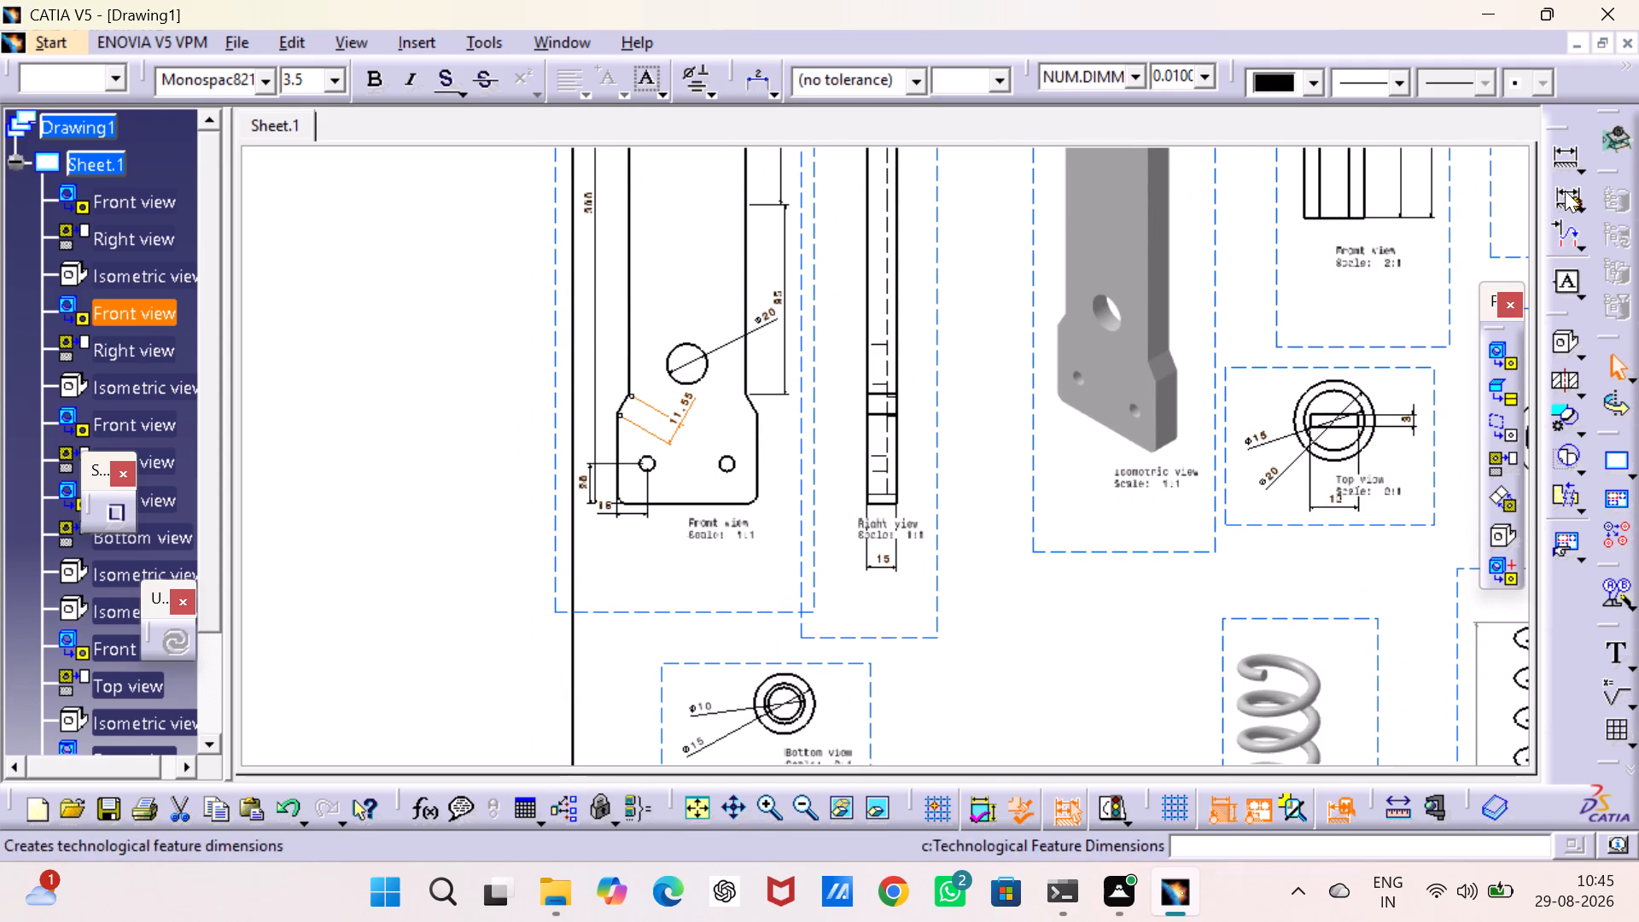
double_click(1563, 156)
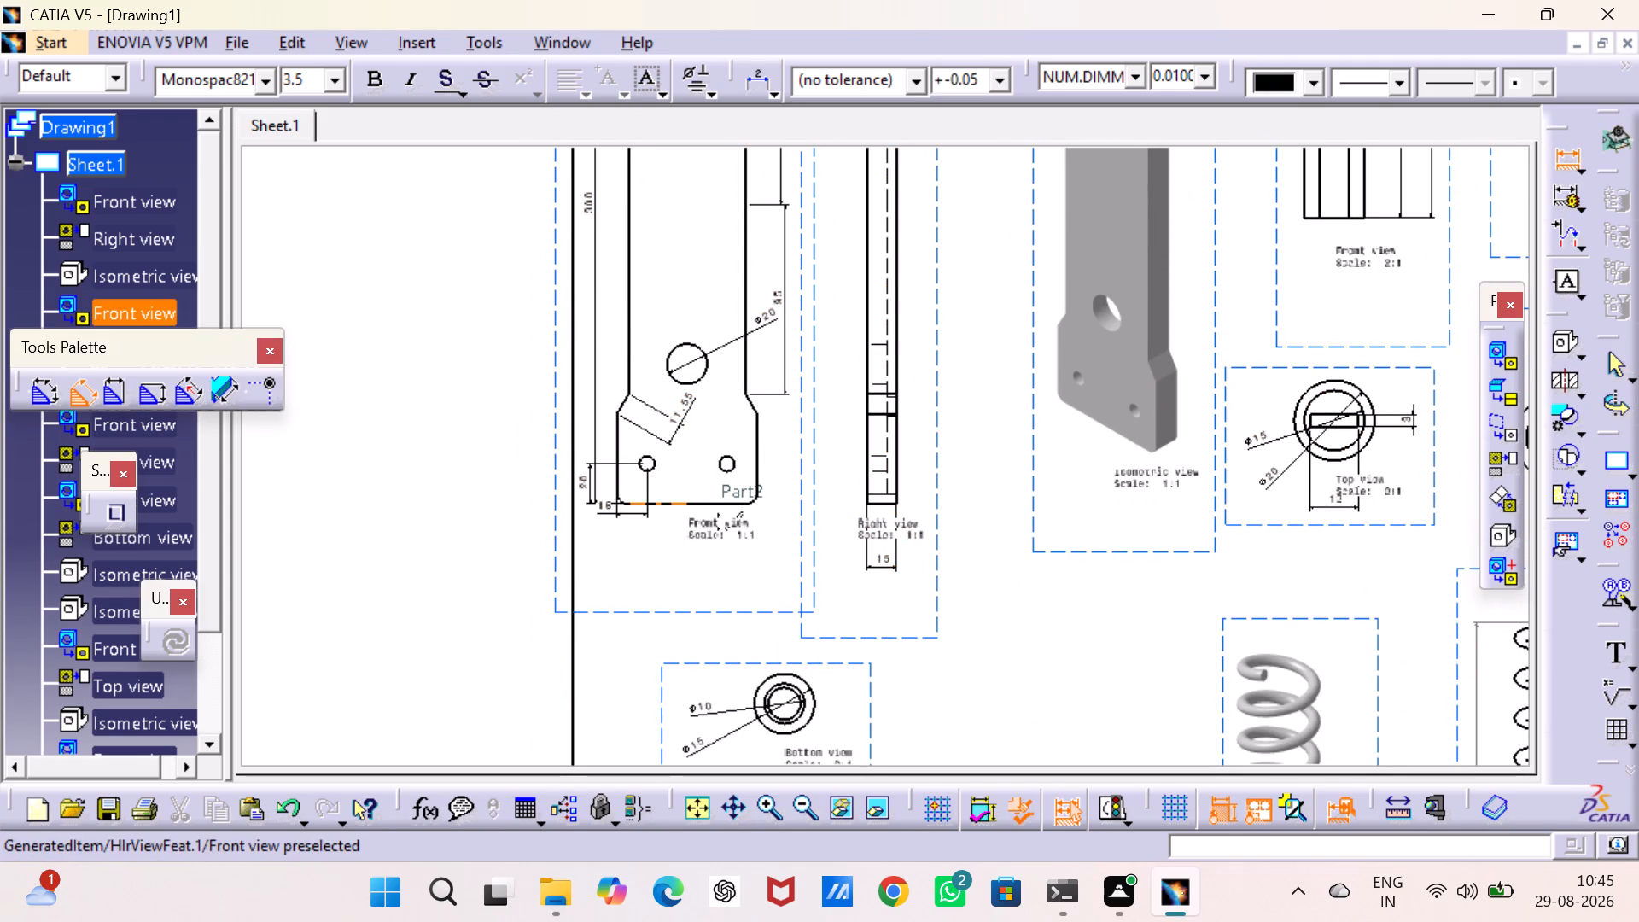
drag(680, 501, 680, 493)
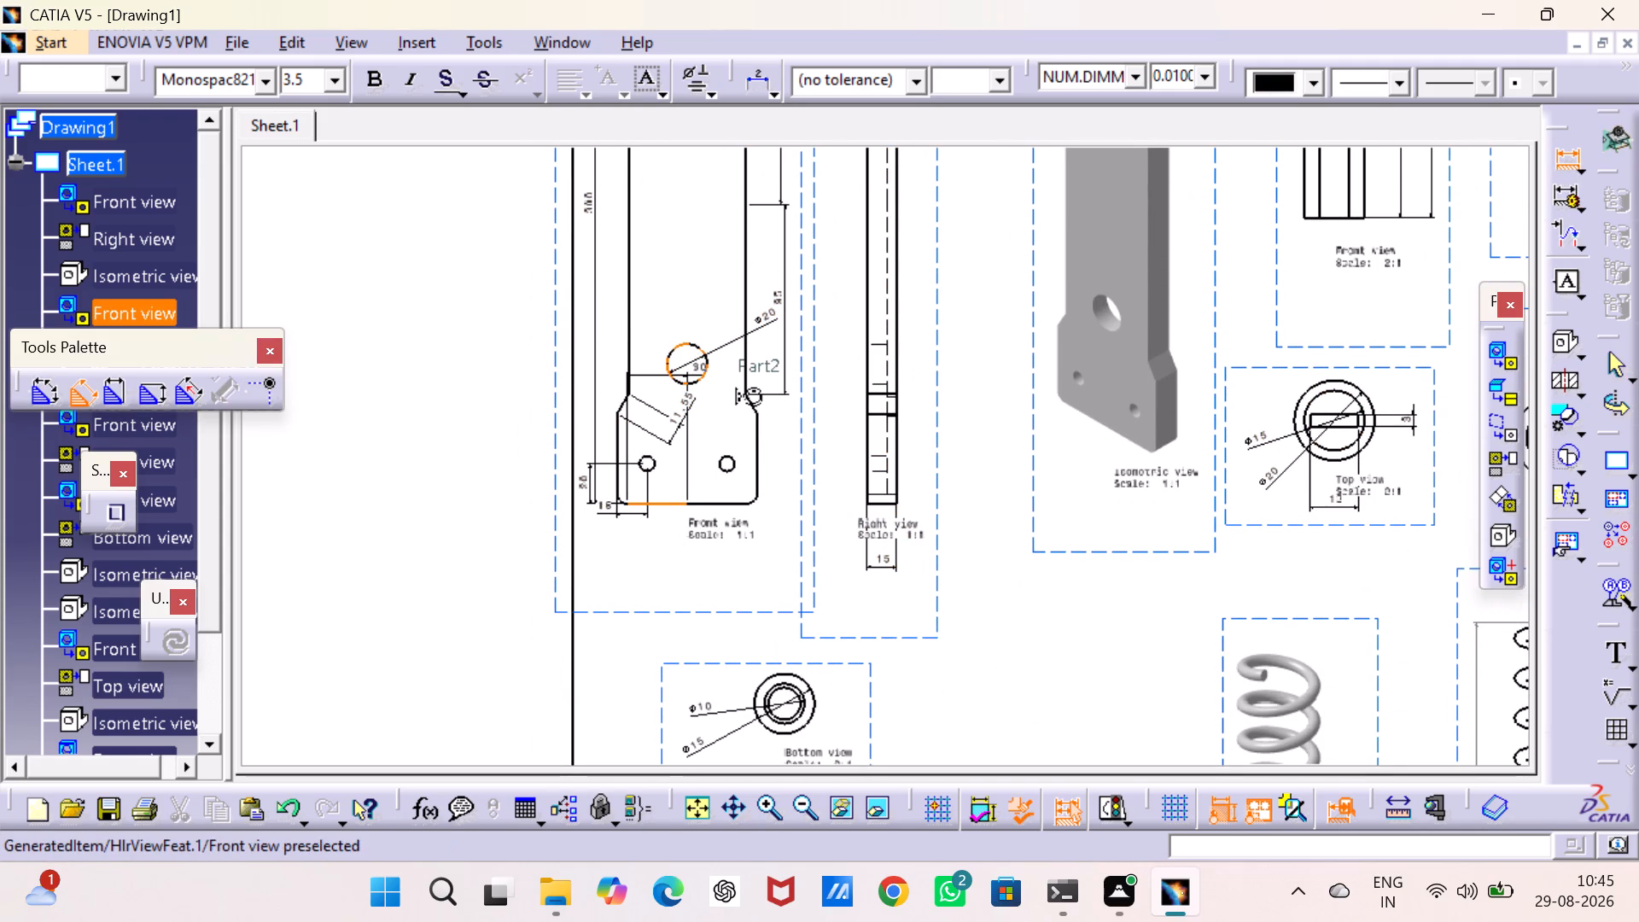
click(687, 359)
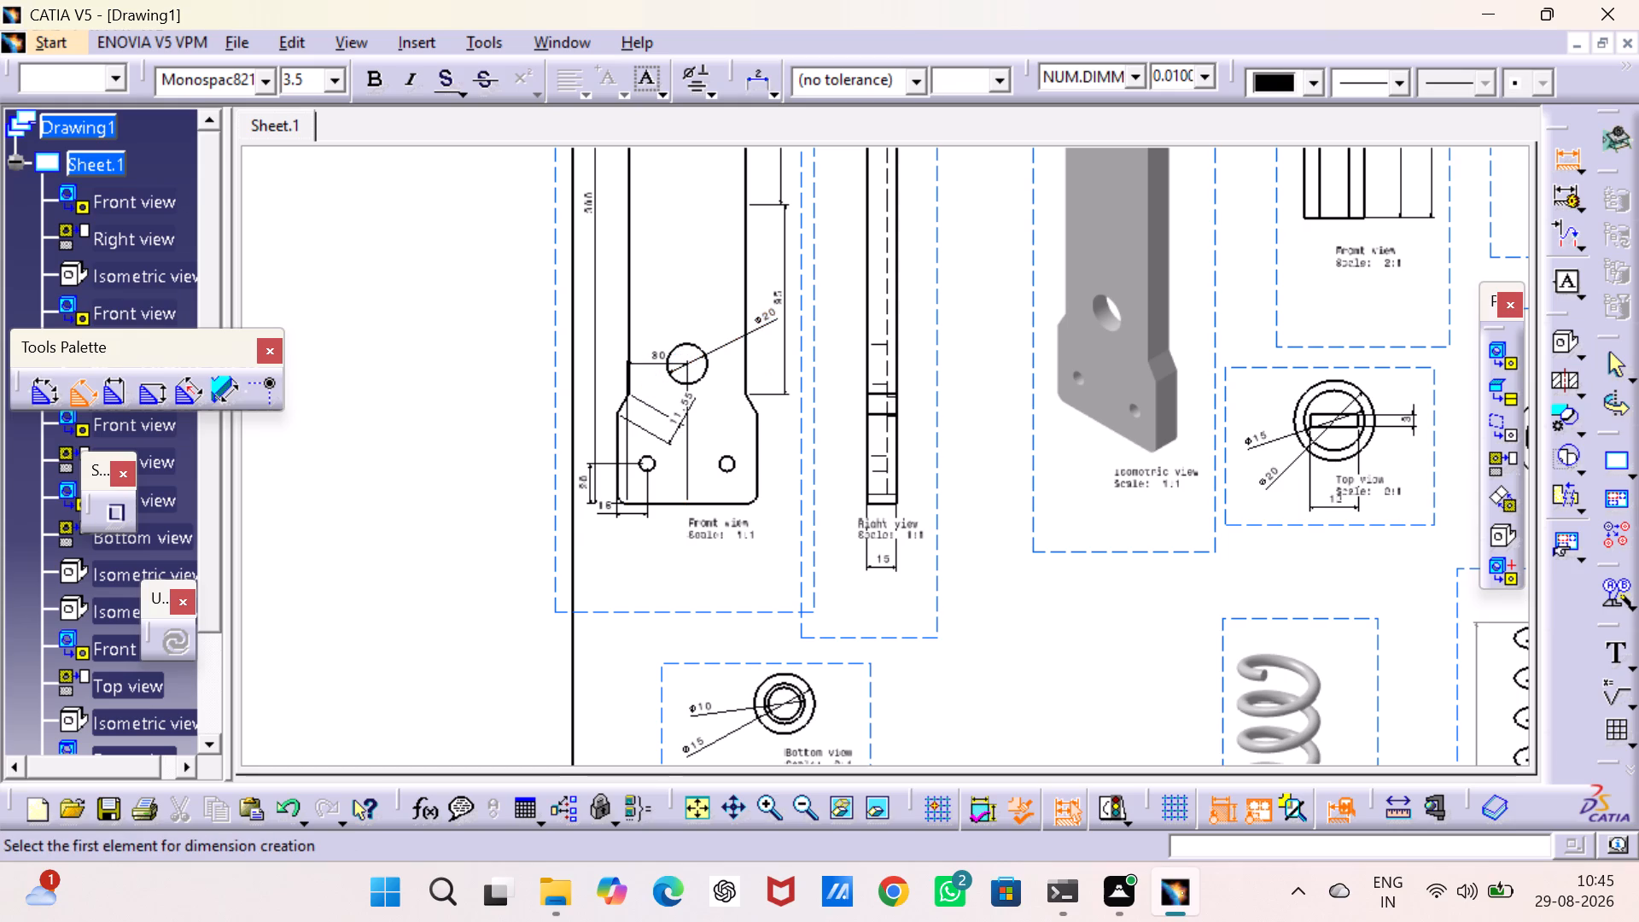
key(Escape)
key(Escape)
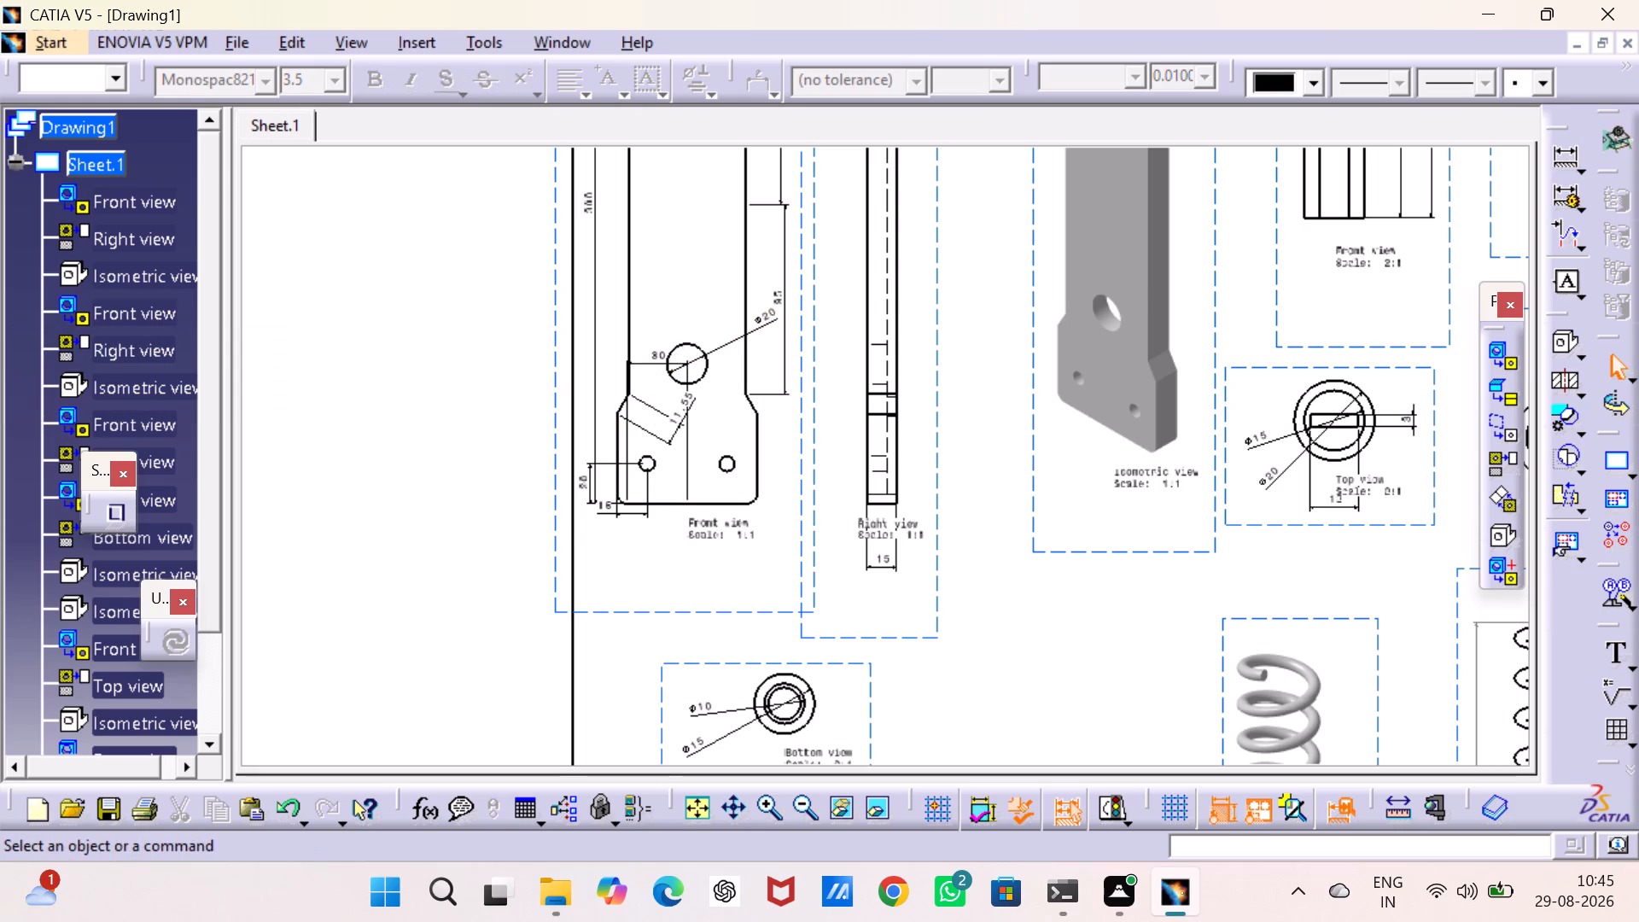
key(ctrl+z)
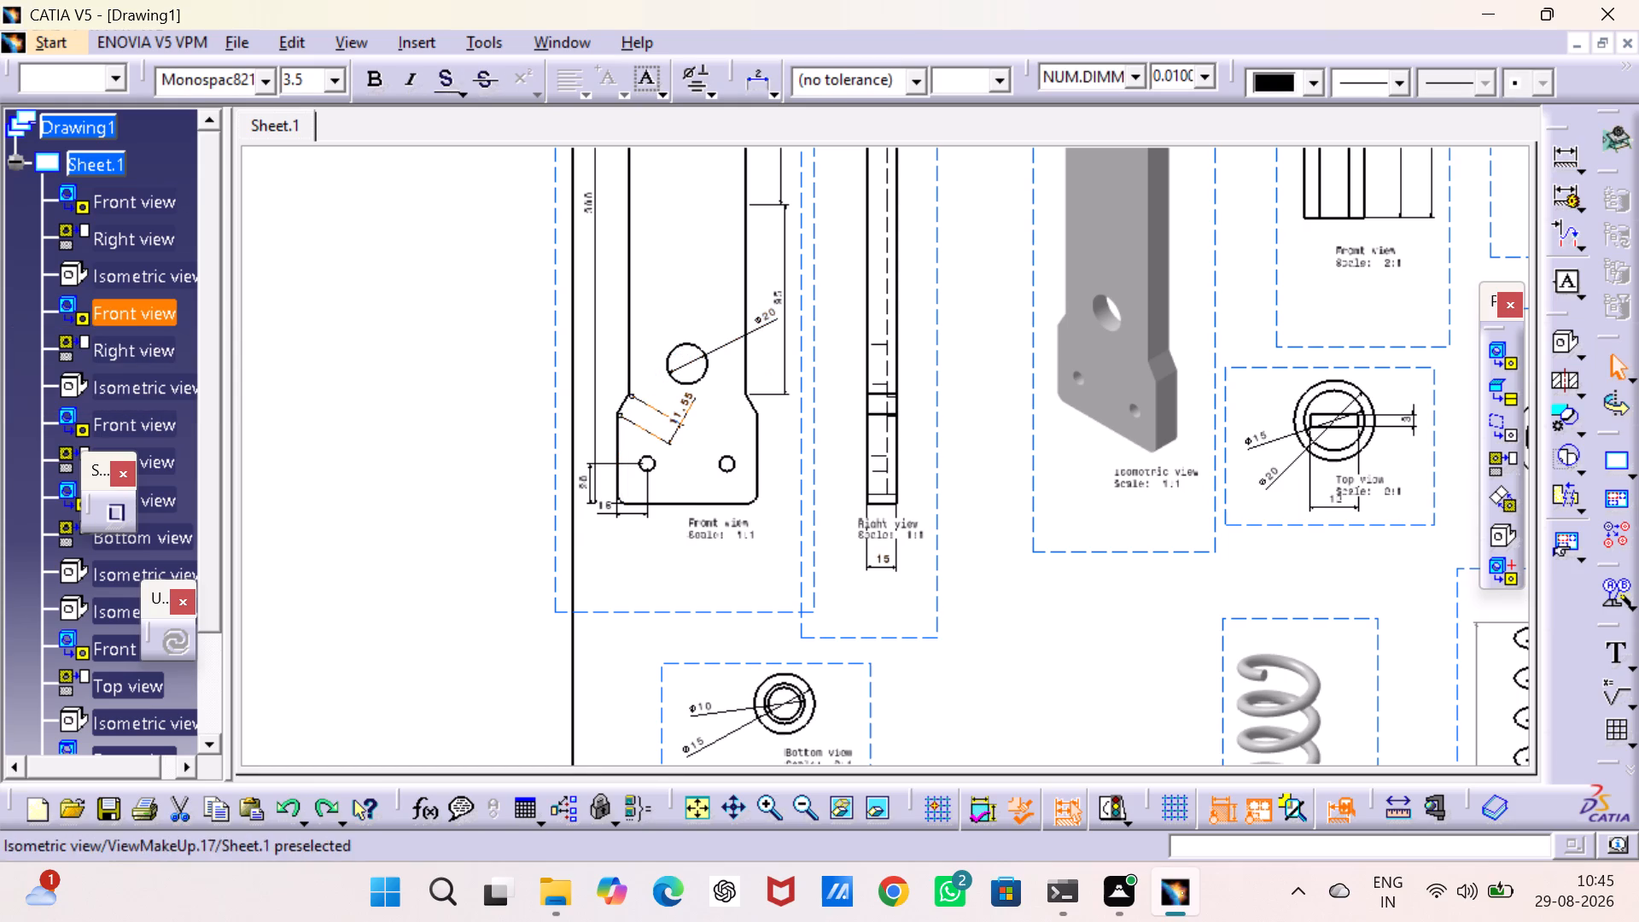
Dimension the vertical distance from the cam base's bottom edge to the 20 mm hole's centre, placing it beside the plate.
double_click(1561, 156)
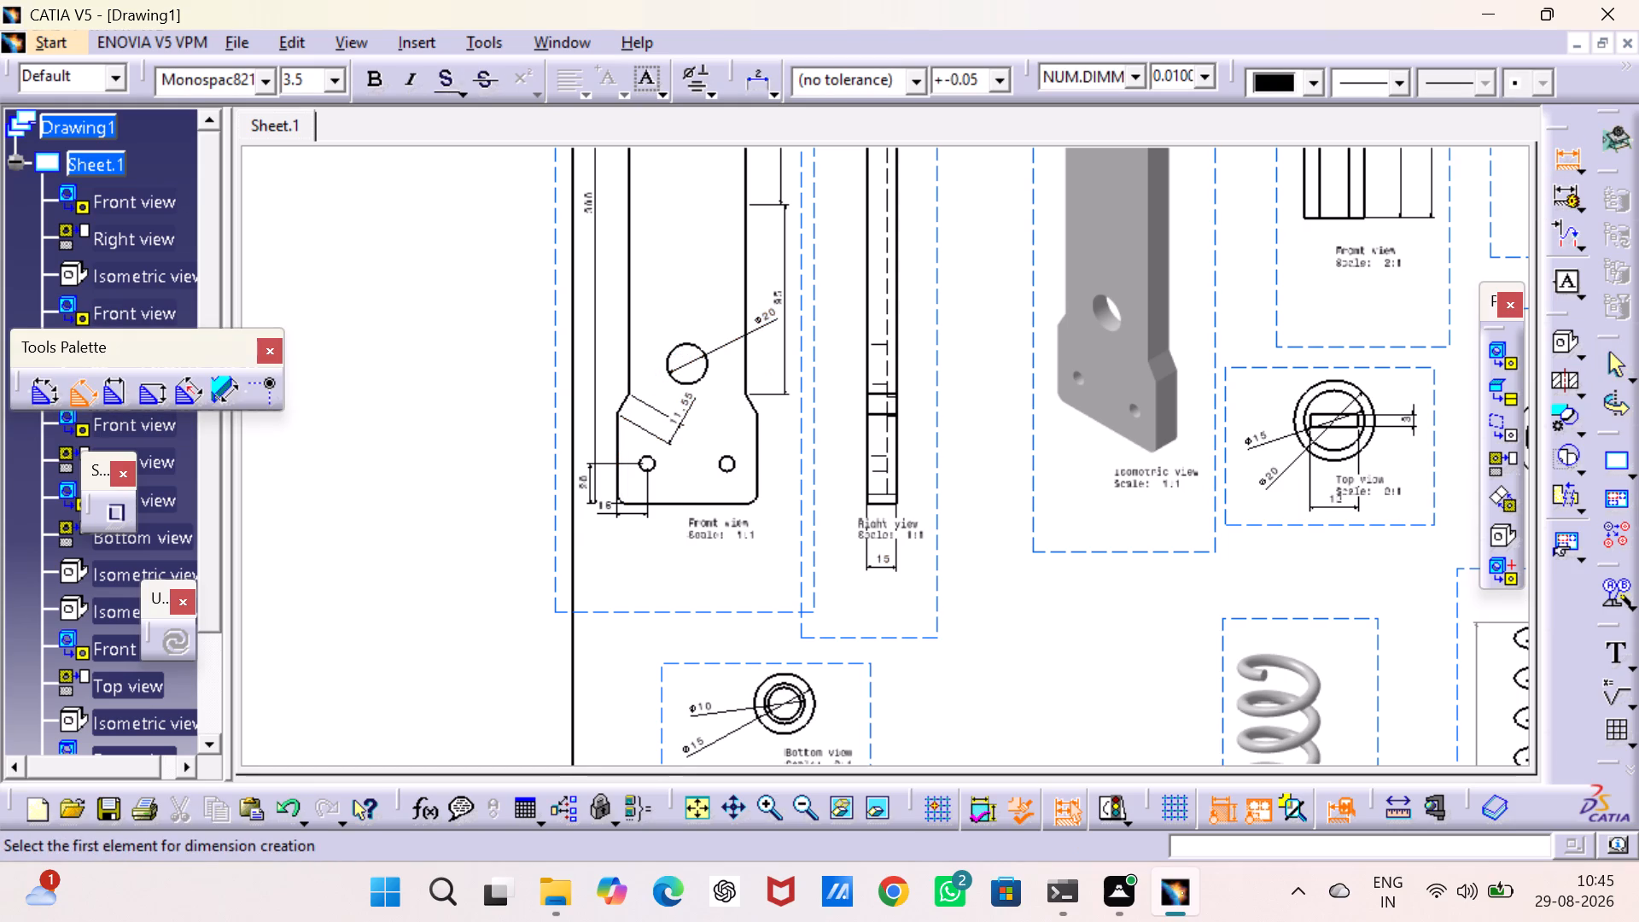
click(680, 504)
click(688, 385)
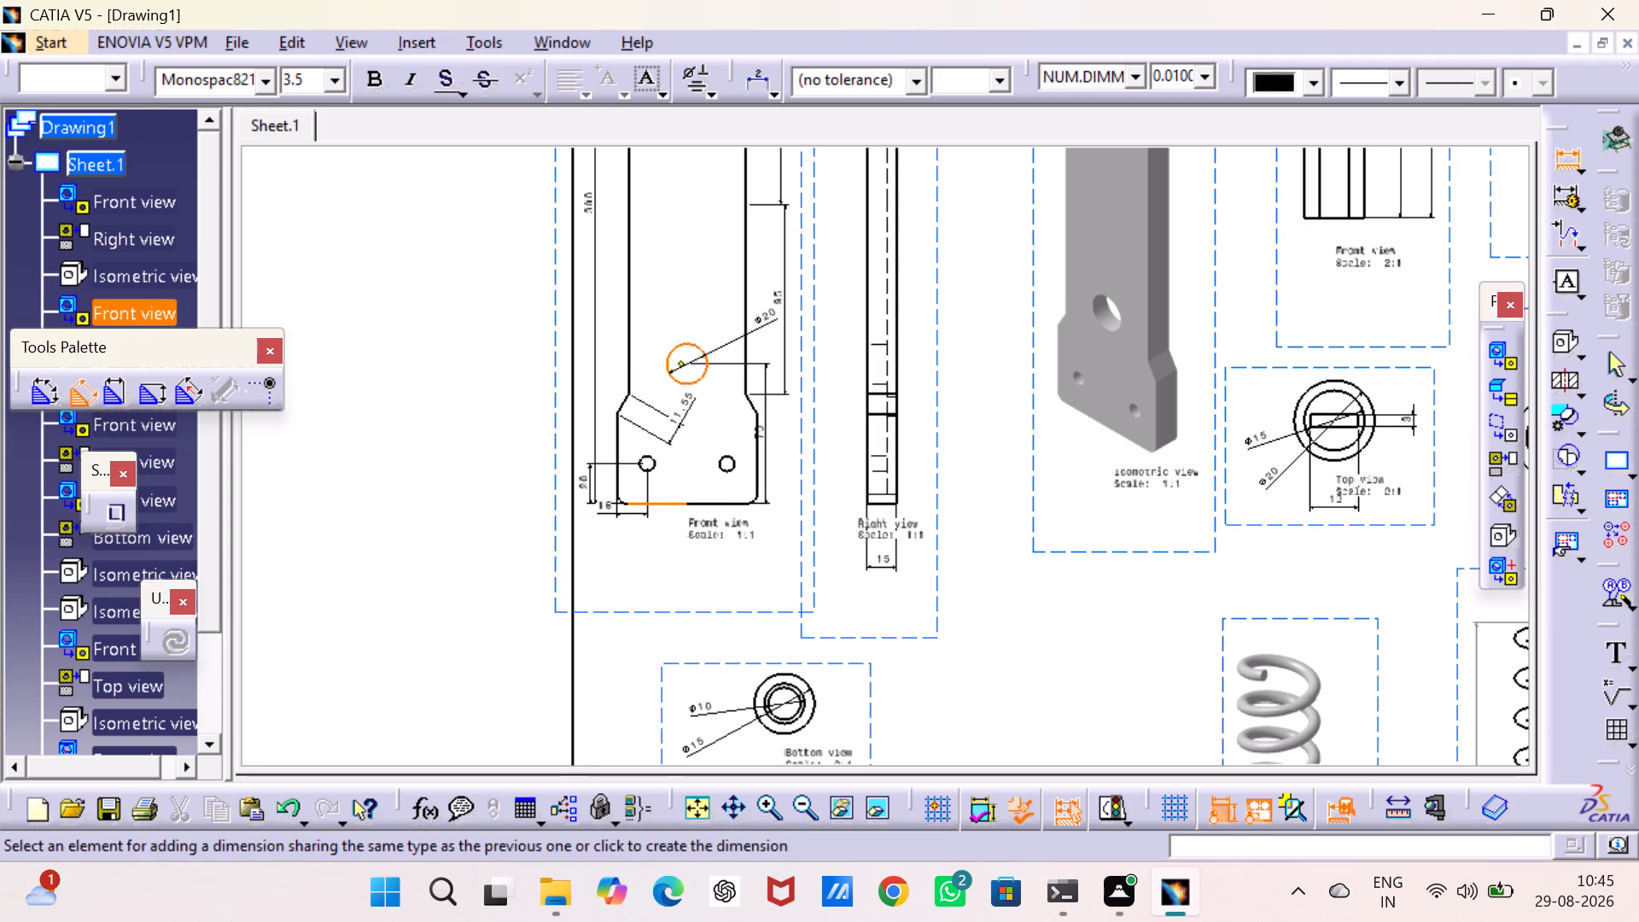
click(776, 453)
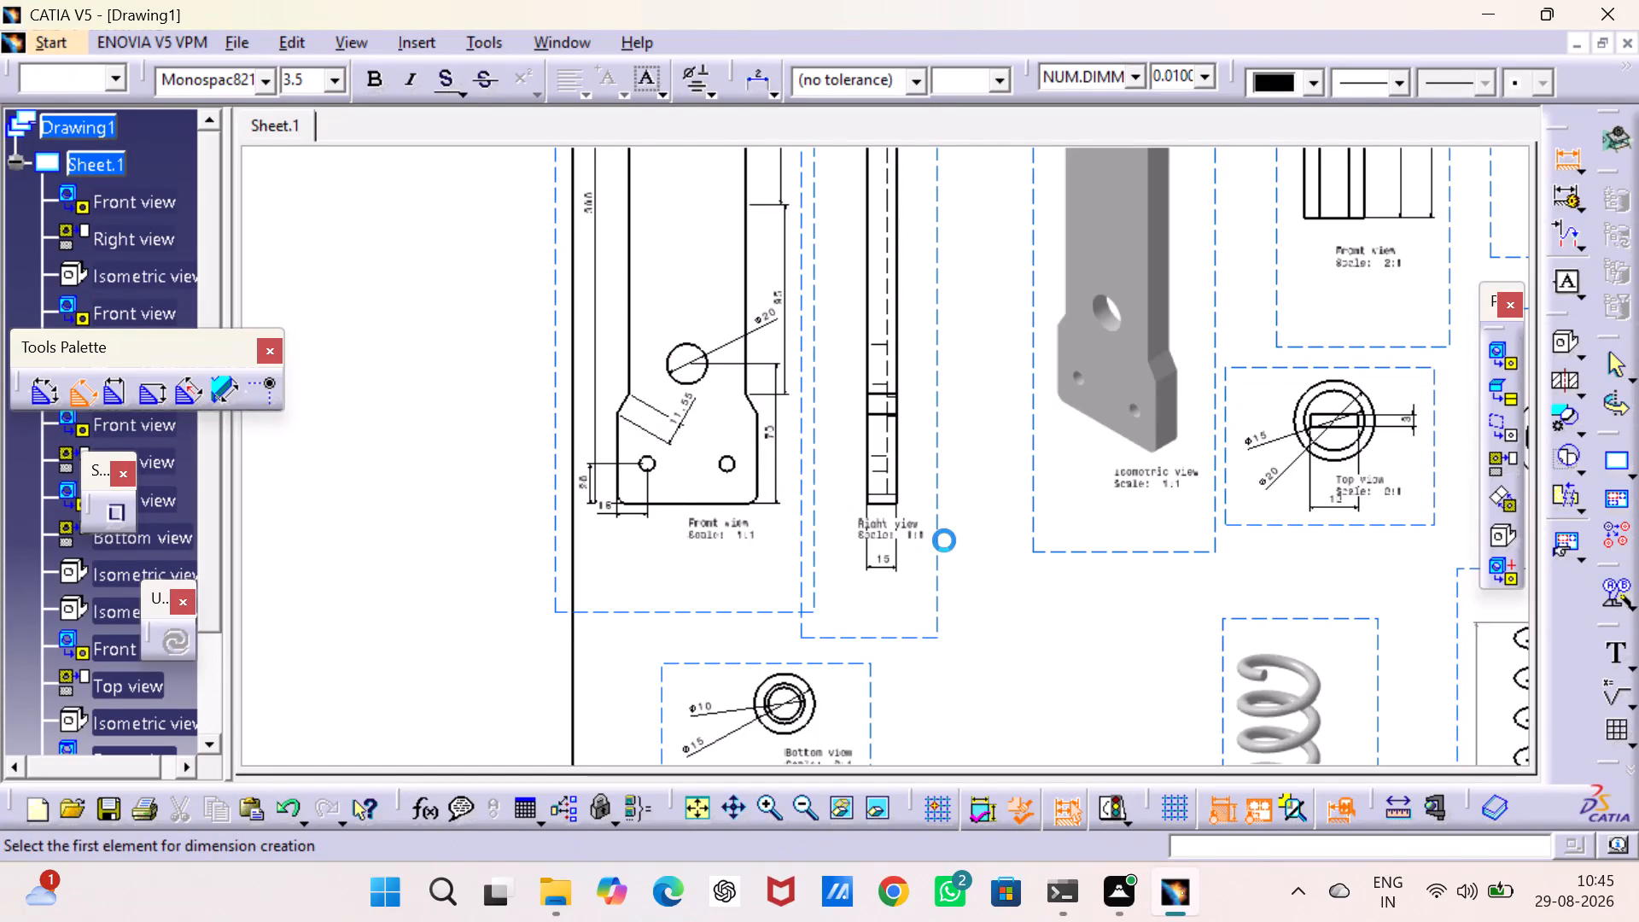
Examine the pin, spring and assembly views, and the whole sheet, for missing annotations.
middle_drag(944, 534, 919, 338)
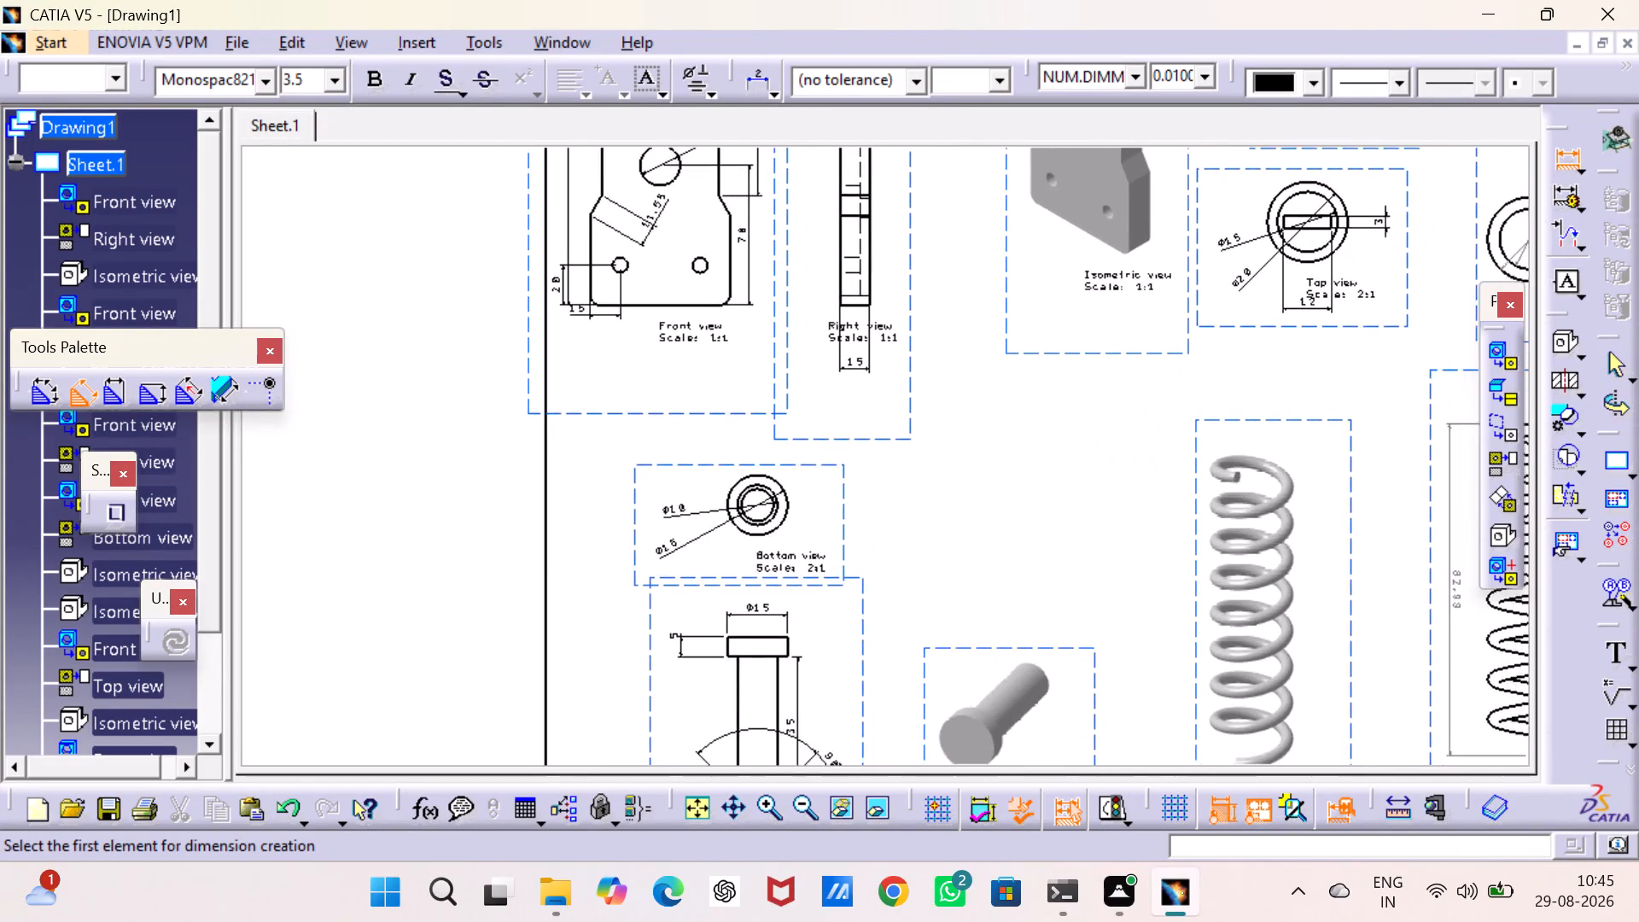
middle_drag(919, 338, 869, 256)
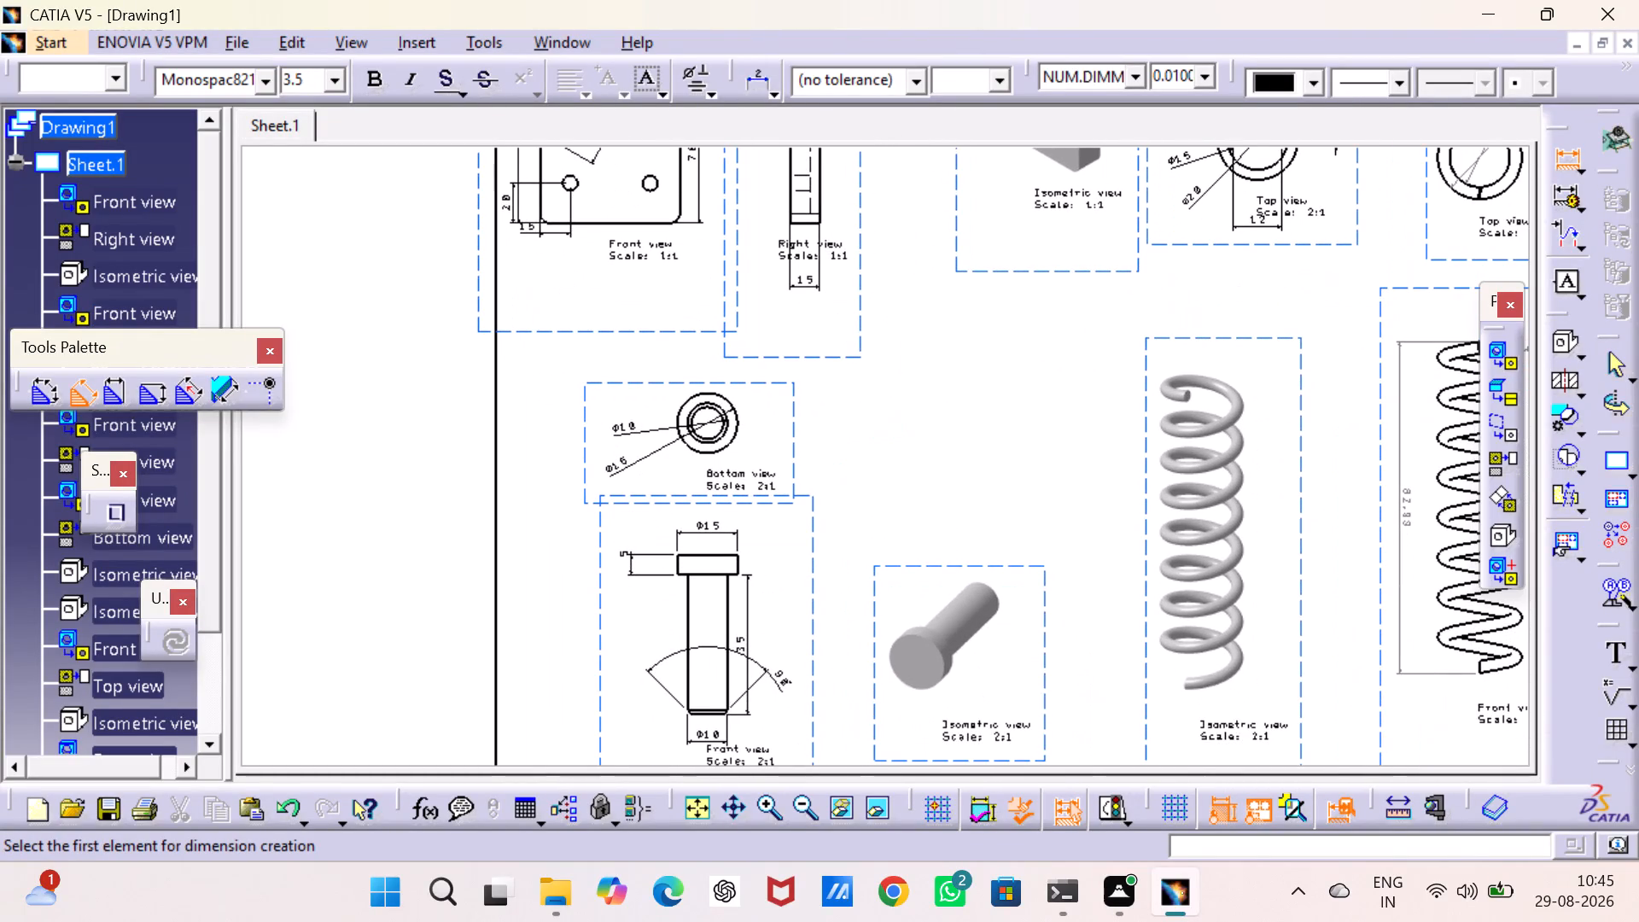
middle_drag(869, 256, 814, 461)
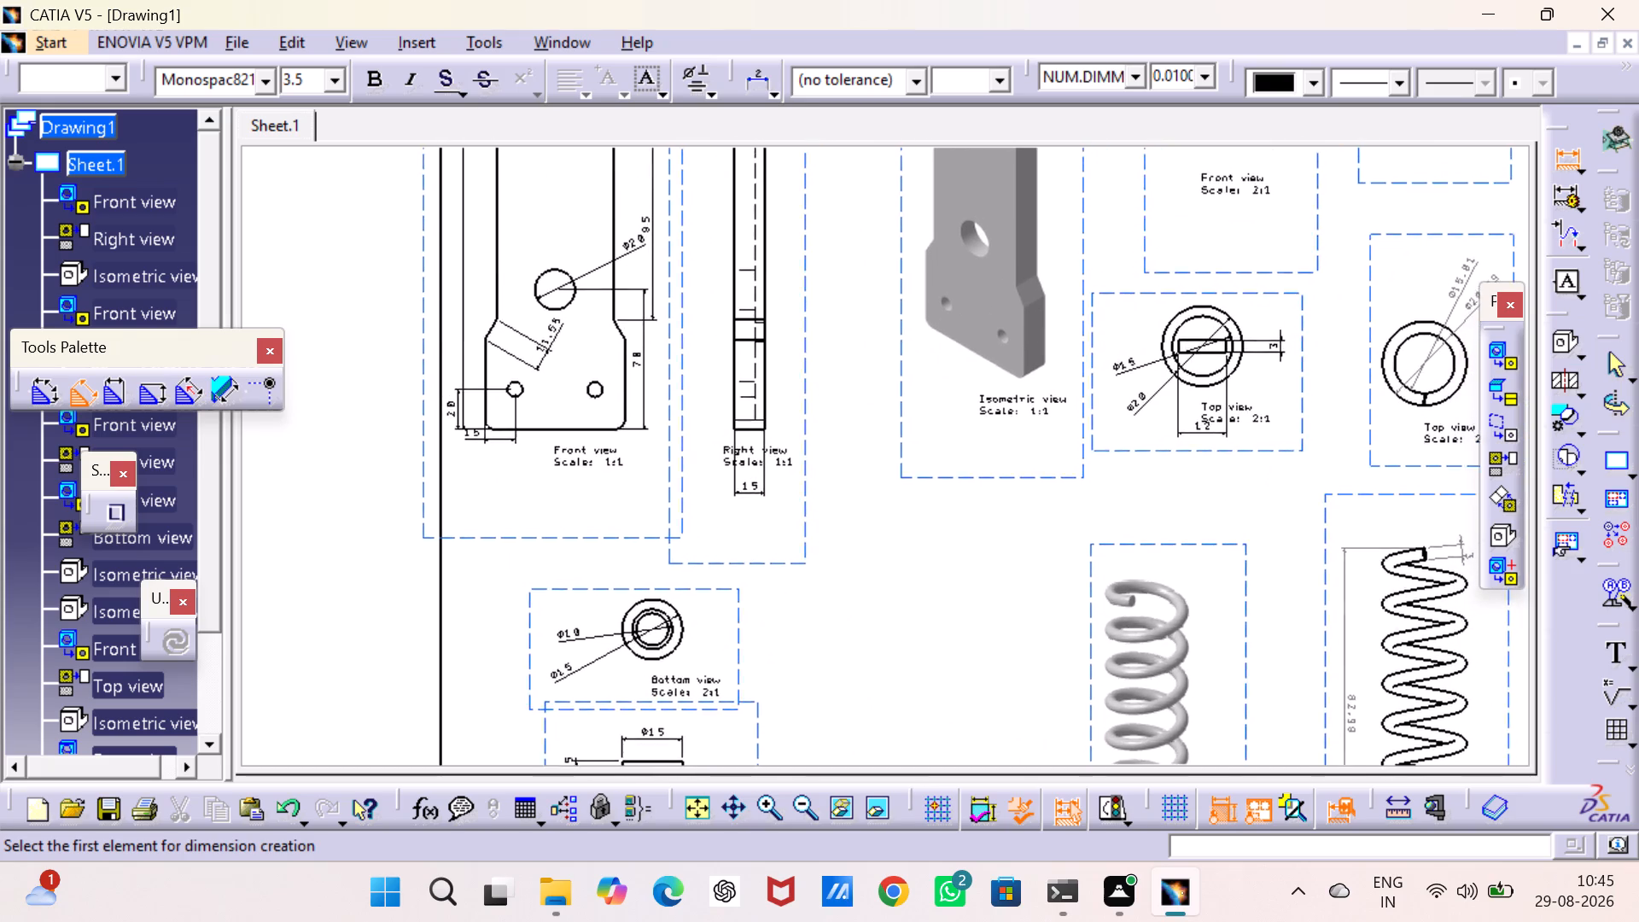
middle_drag(814, 461, 376, 316)
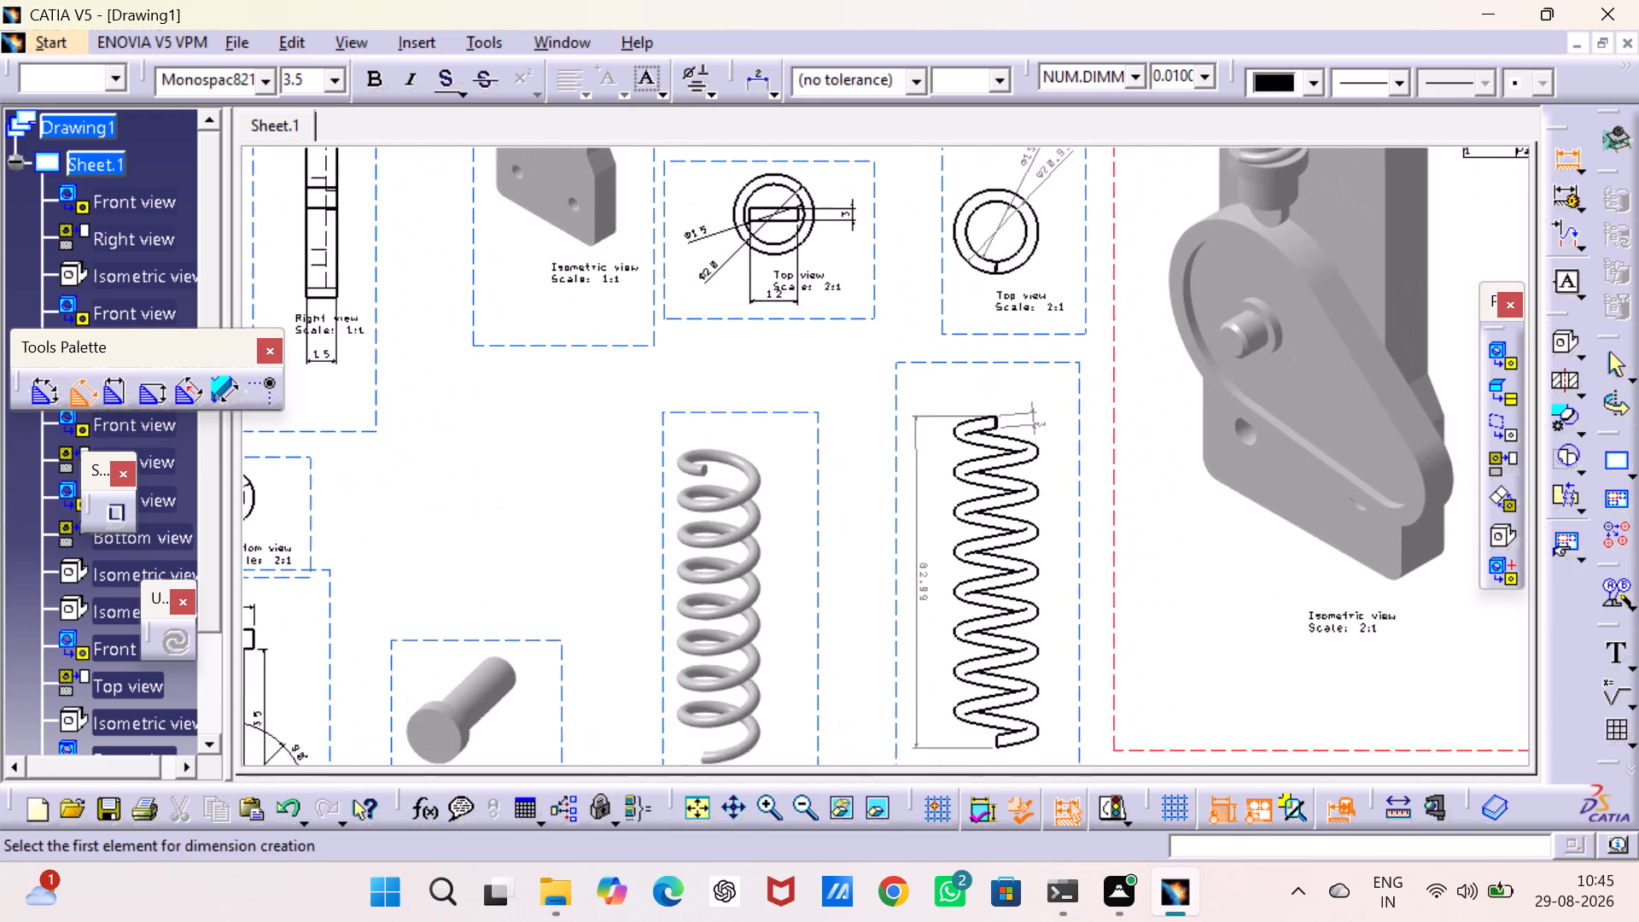
middle_drag(376, 316, 369, 305)
middle_drag(736, 454, 499, 189)
middle_drag(954, 382, 668, 521)
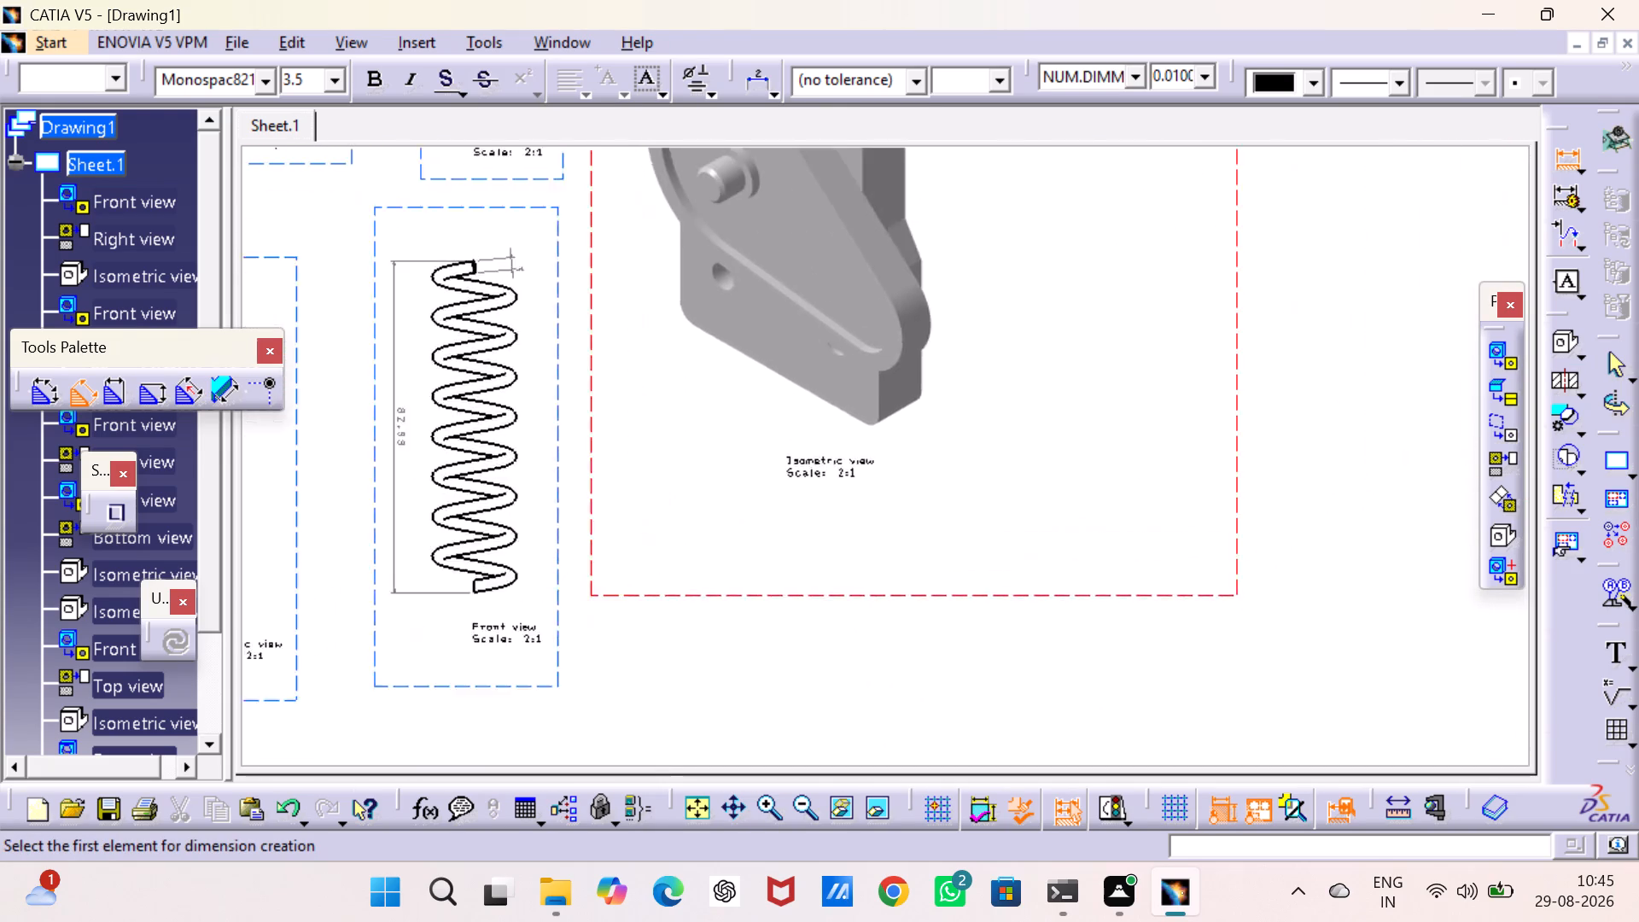
middle_drag(668, 521, 312, 546)
middle_drag(849, 439, 773, 464)
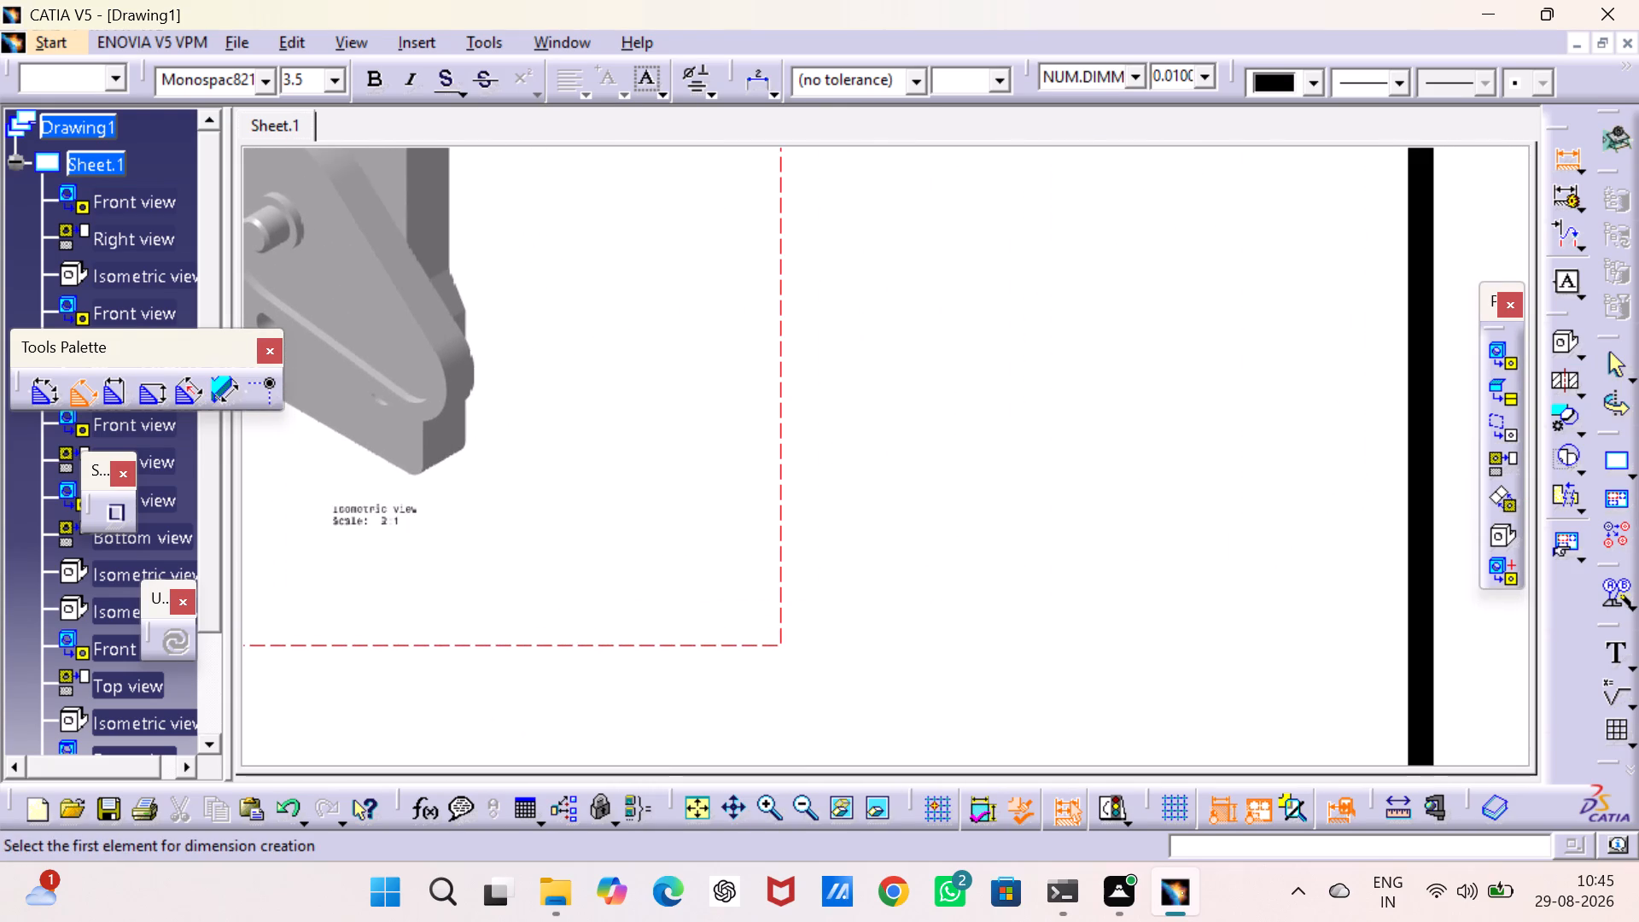
click(1563, 158)
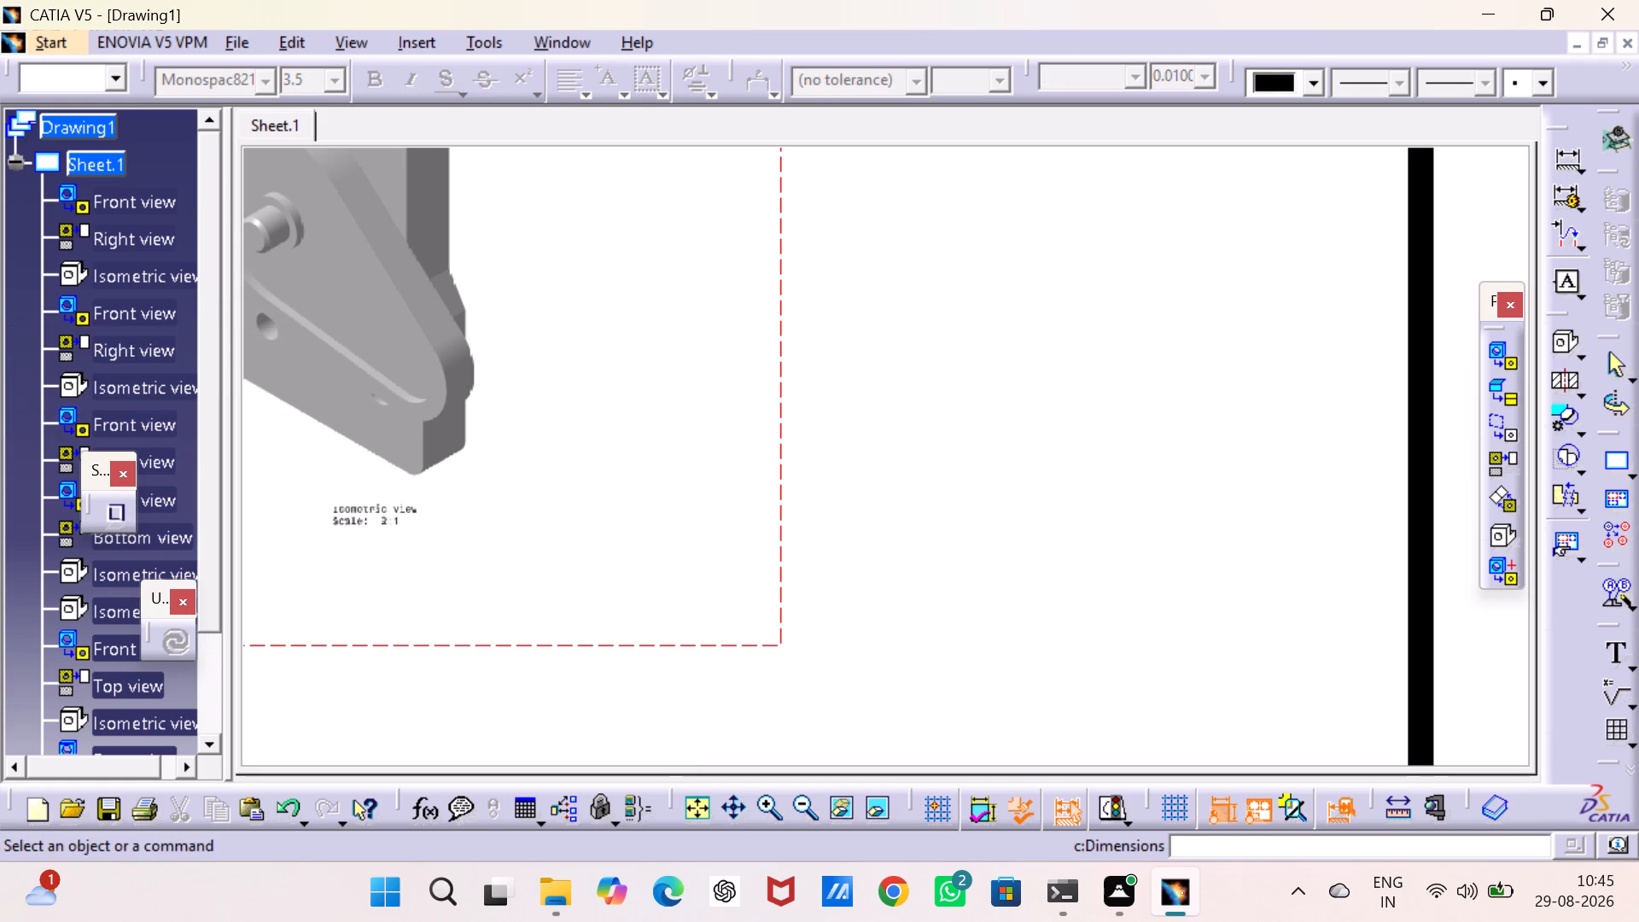
click(689, 812)
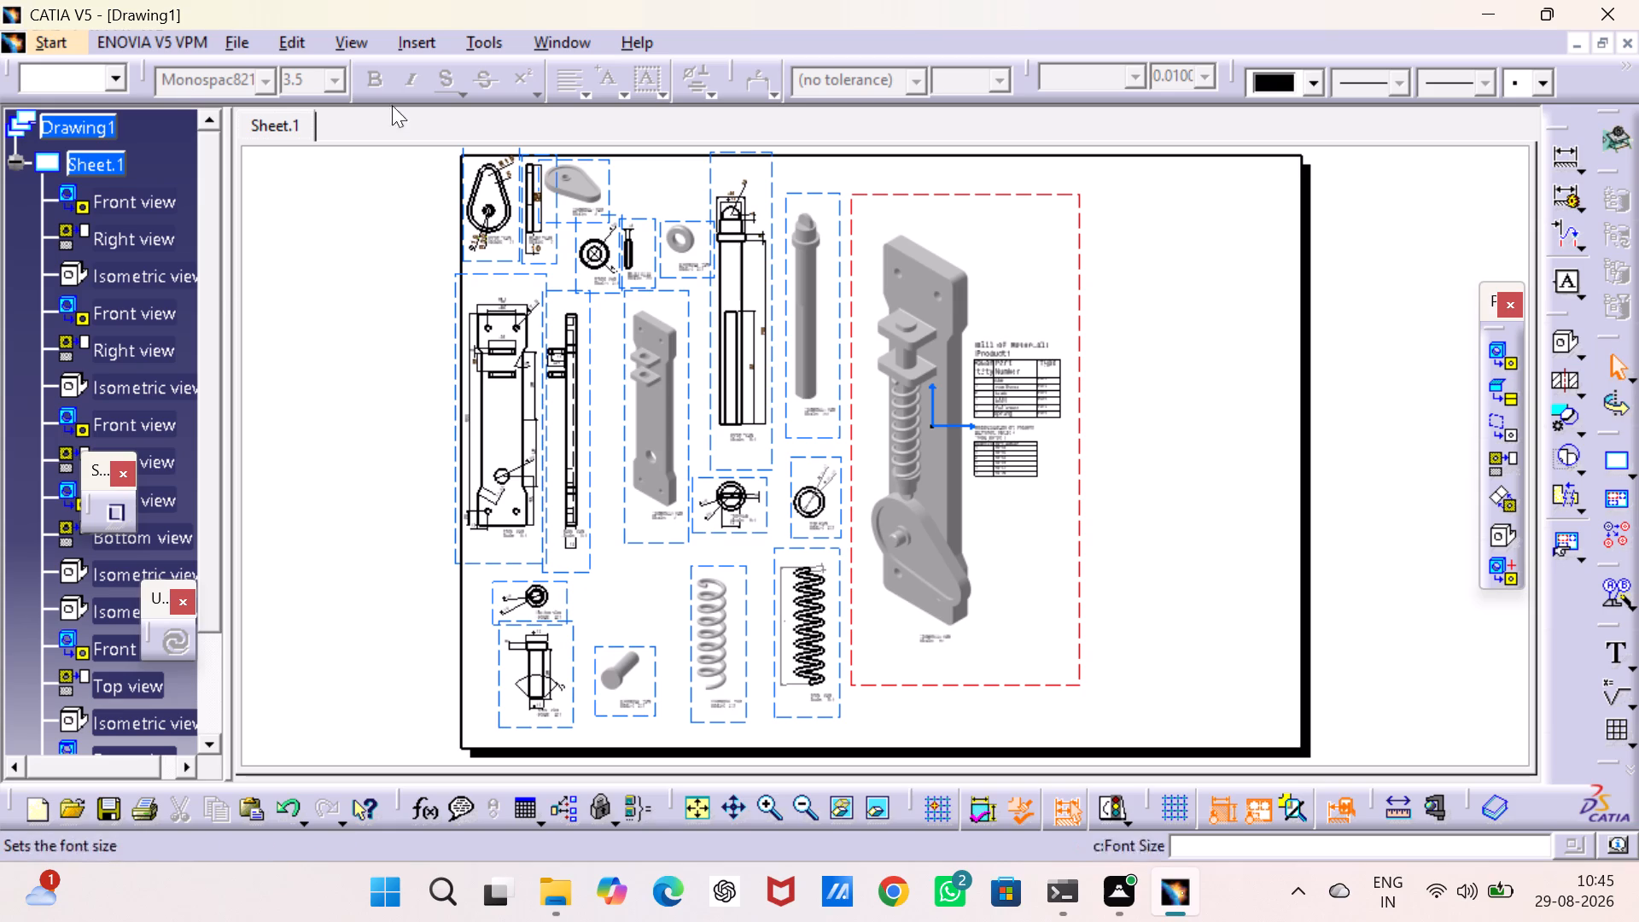
click(1213, 371)
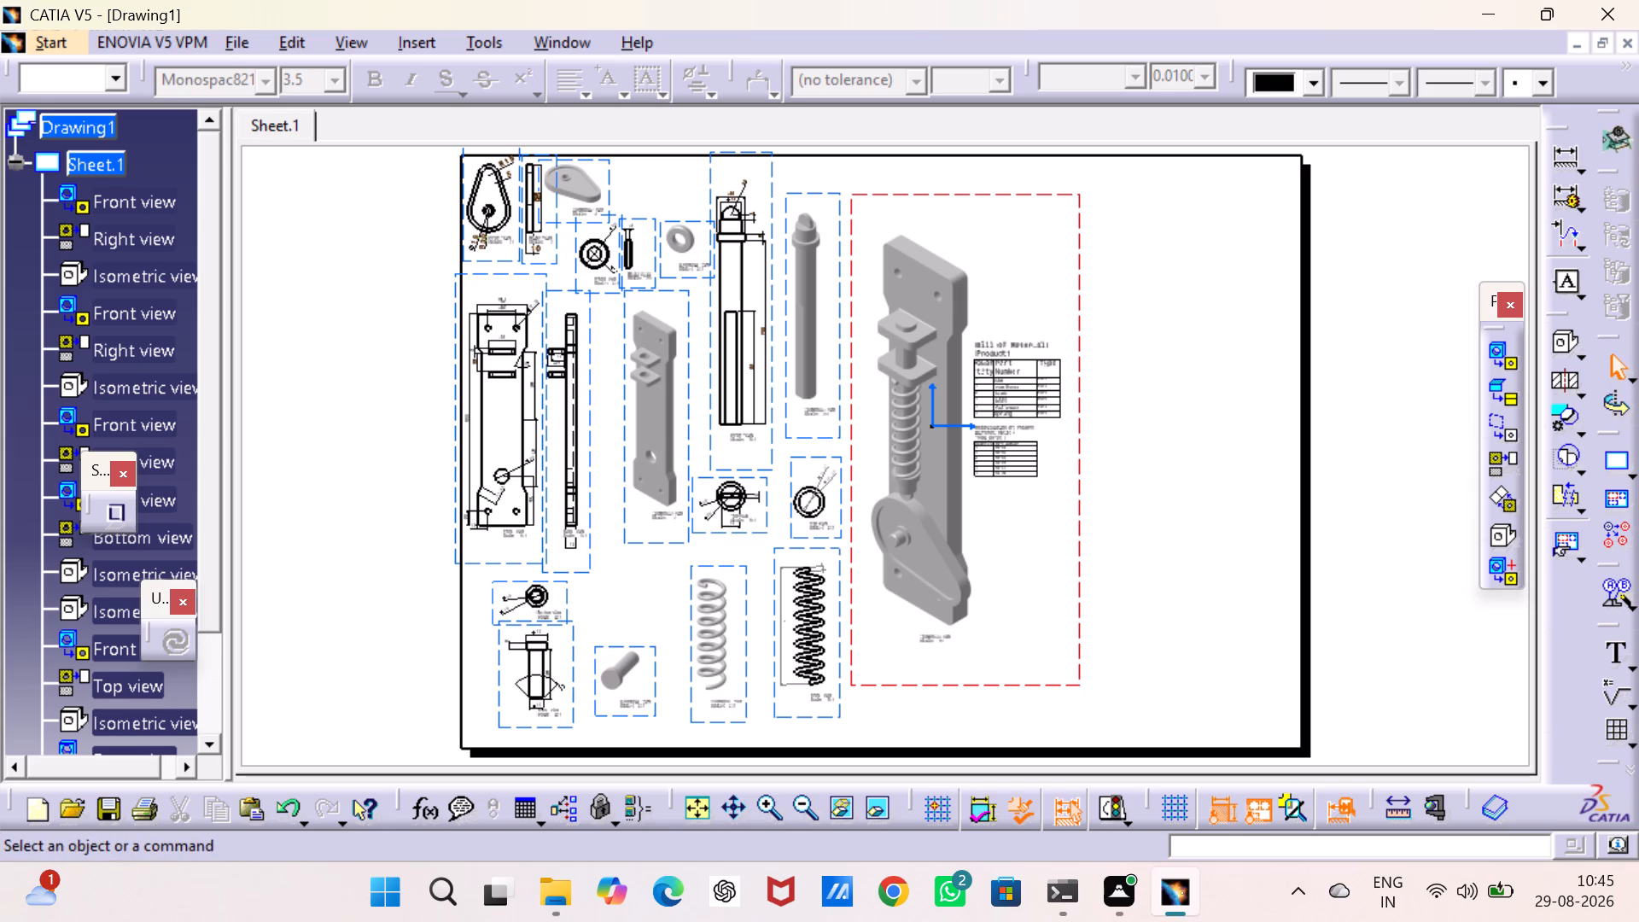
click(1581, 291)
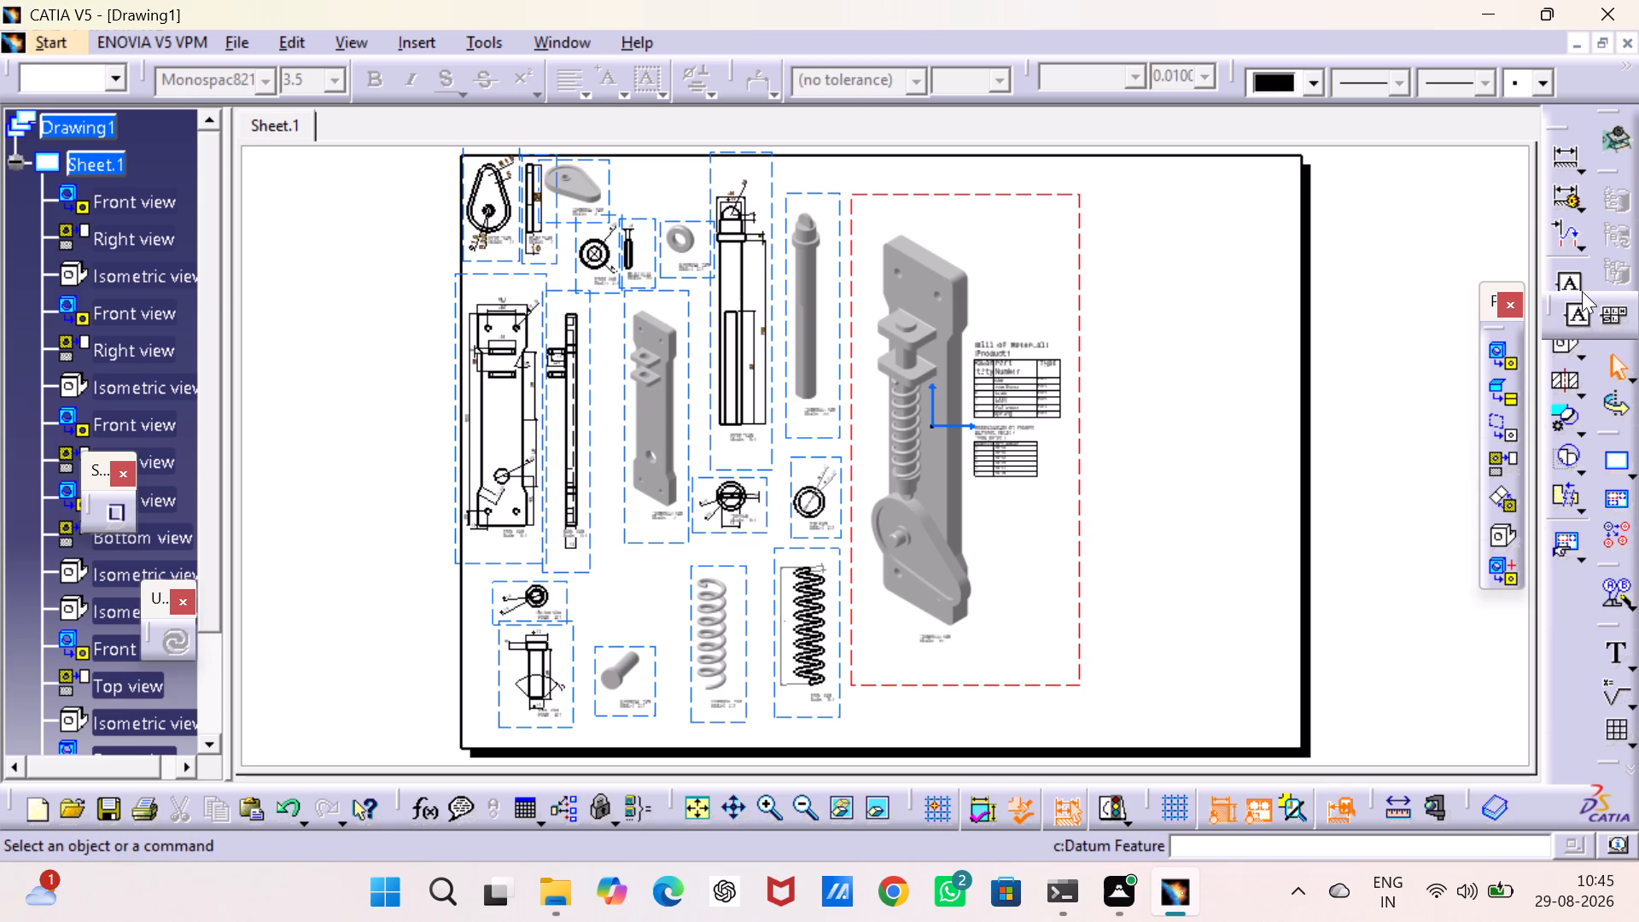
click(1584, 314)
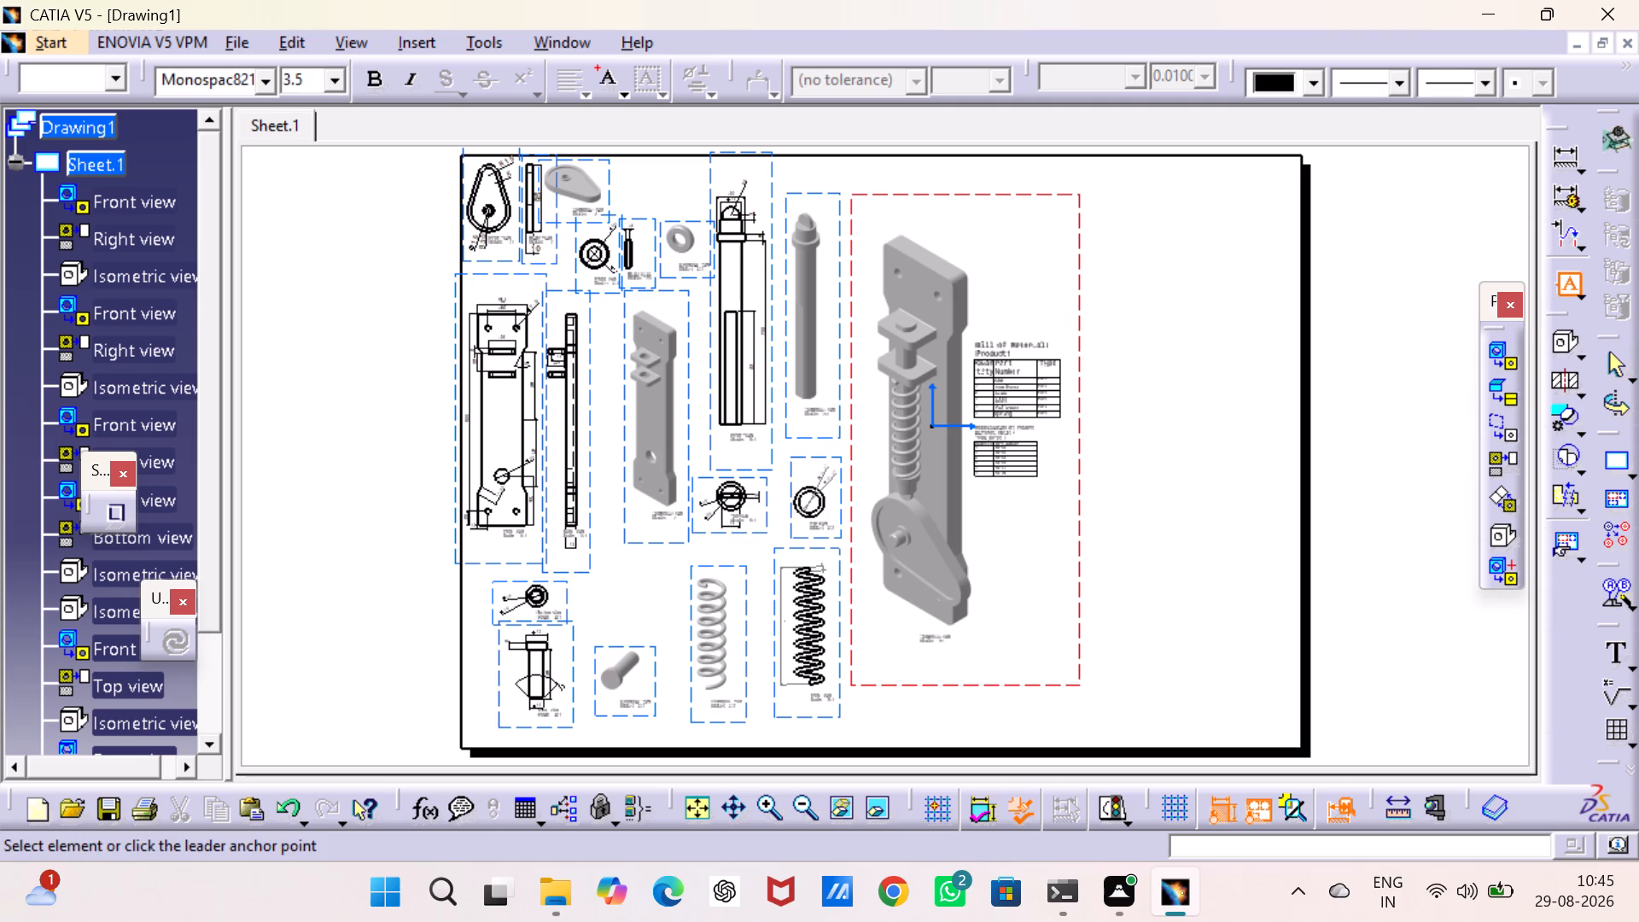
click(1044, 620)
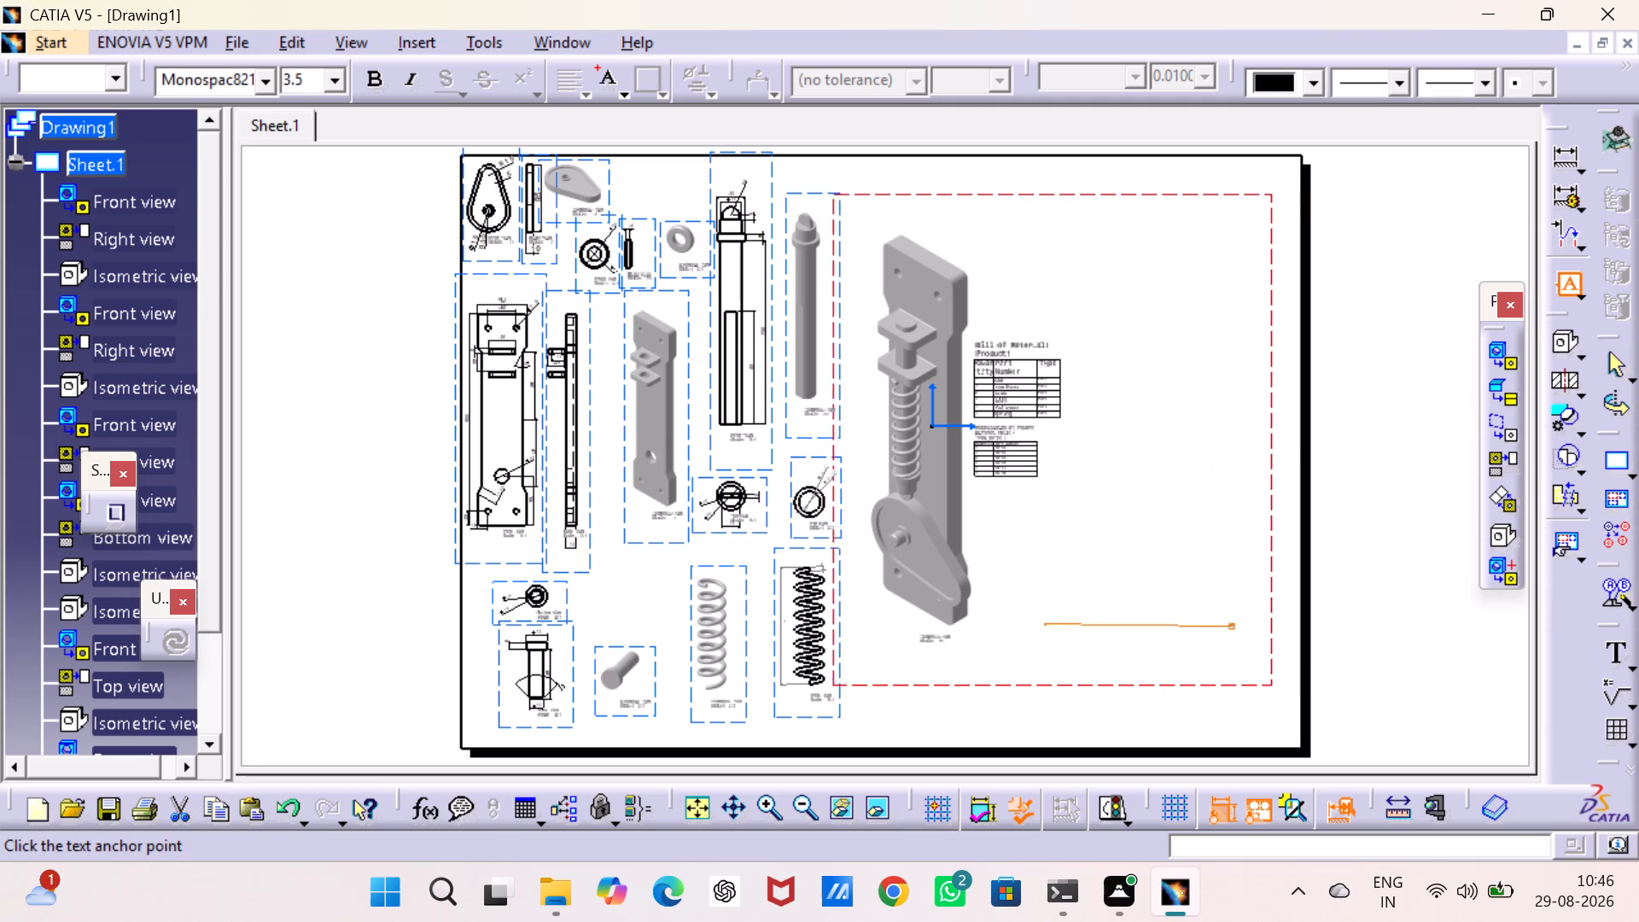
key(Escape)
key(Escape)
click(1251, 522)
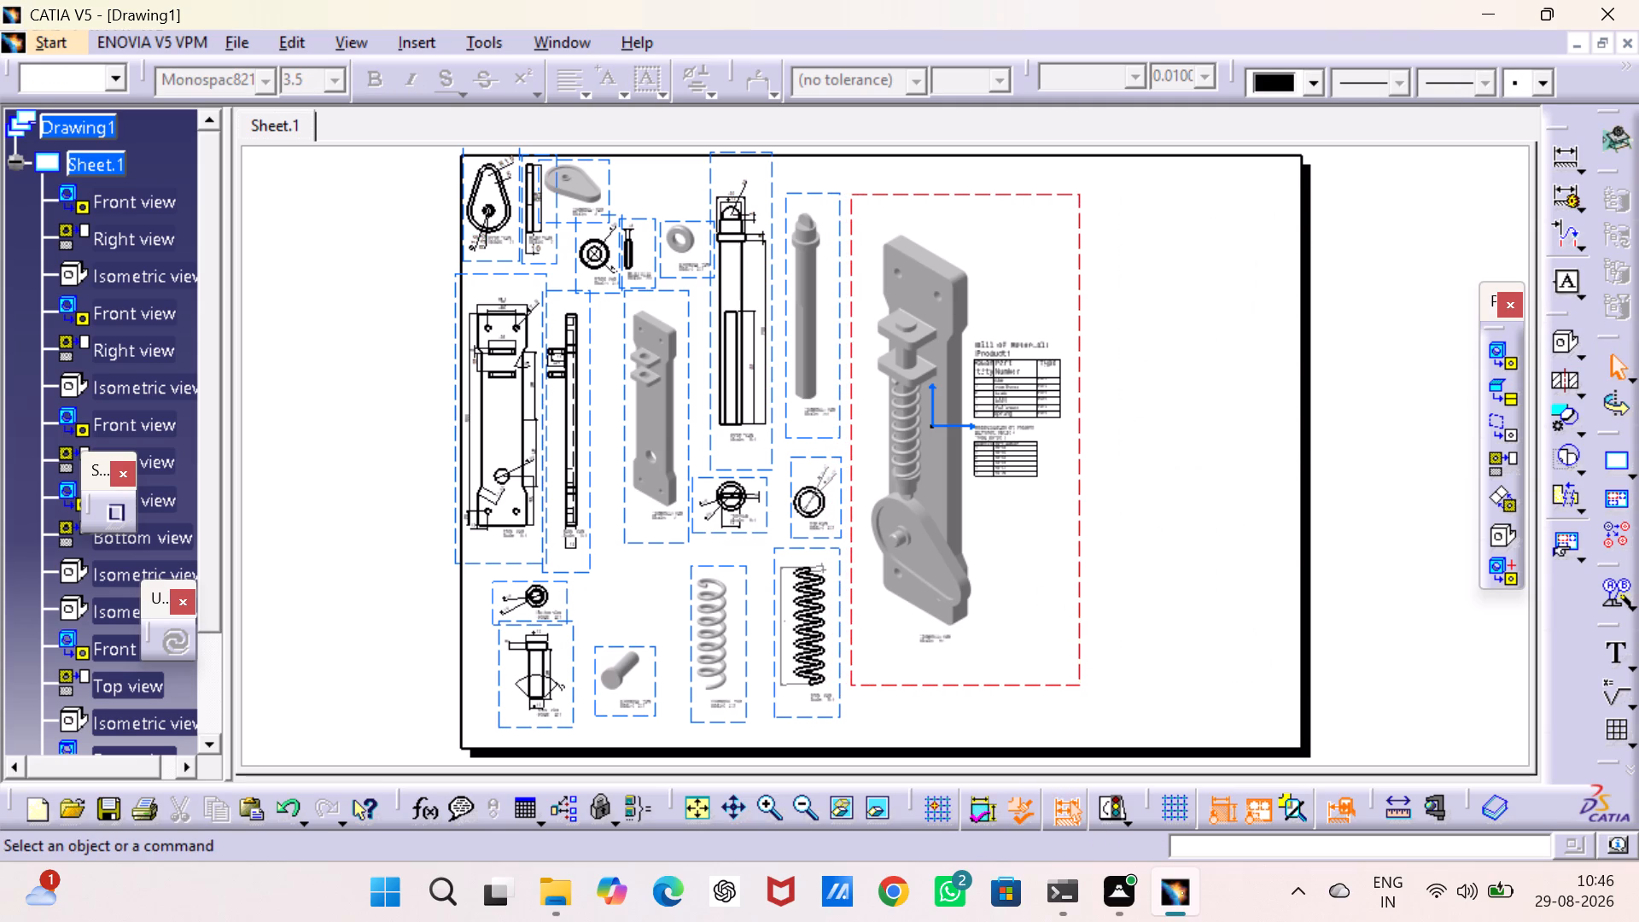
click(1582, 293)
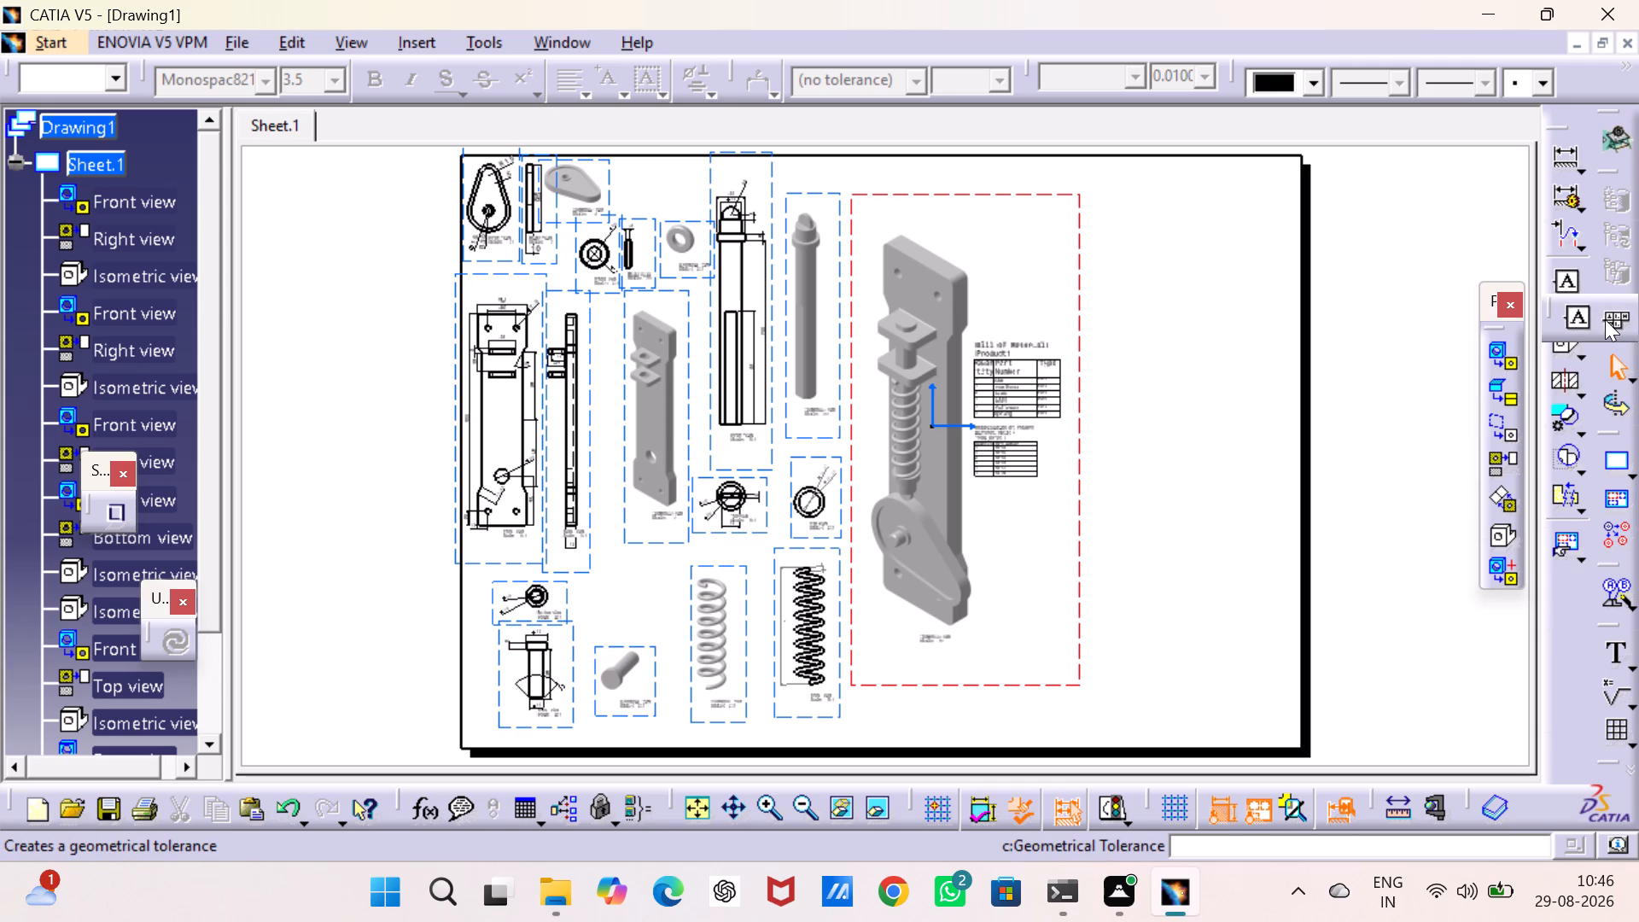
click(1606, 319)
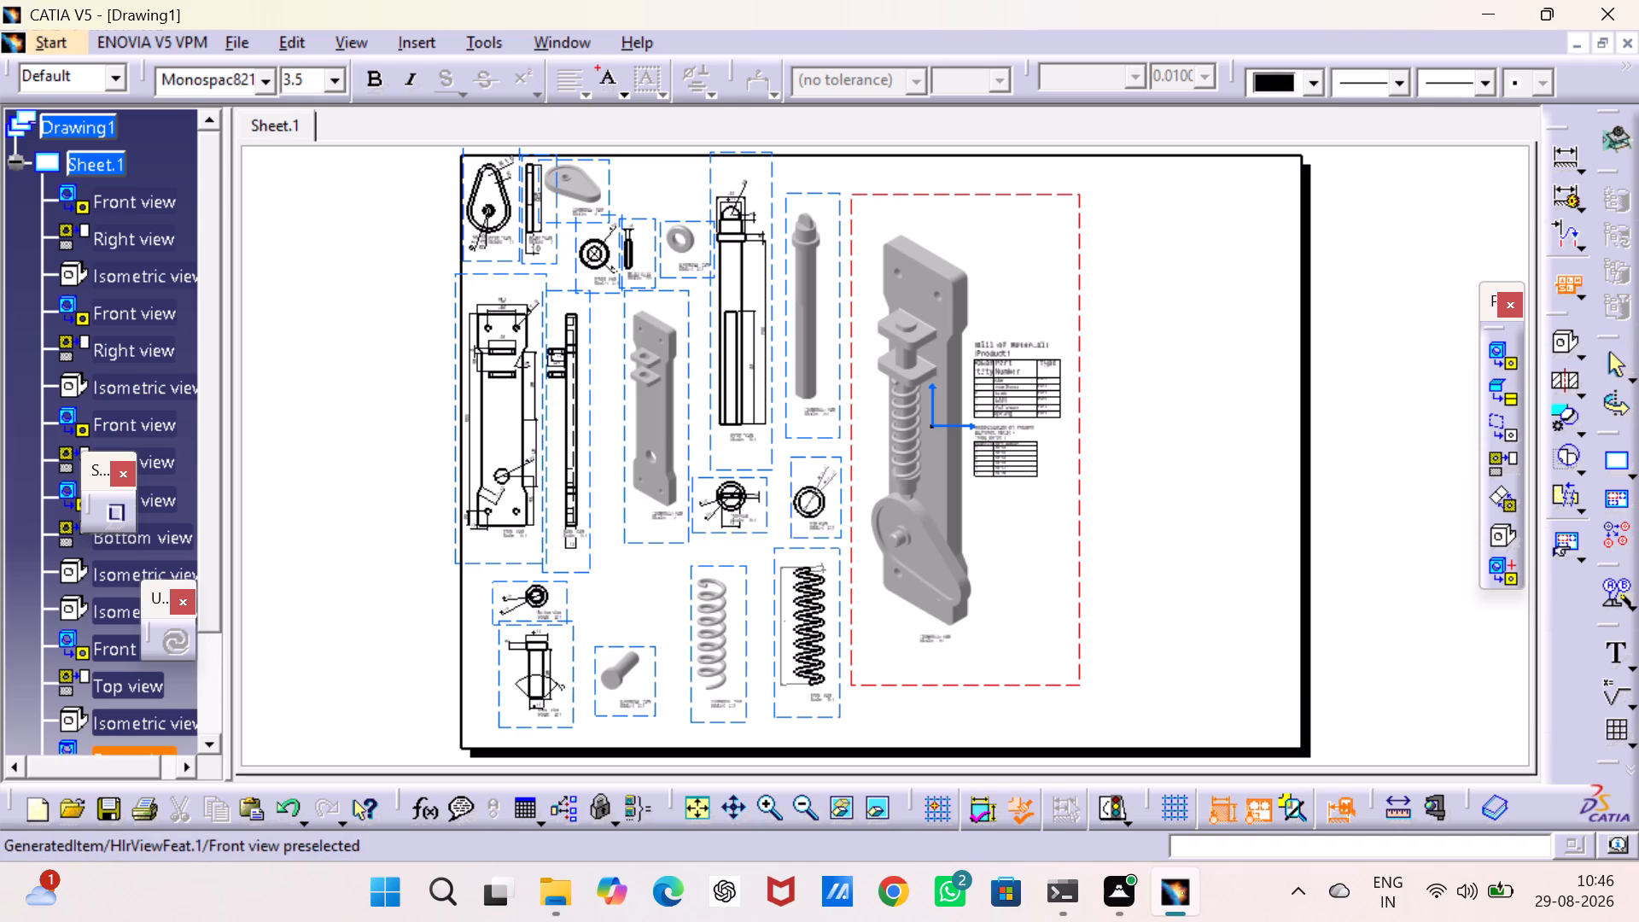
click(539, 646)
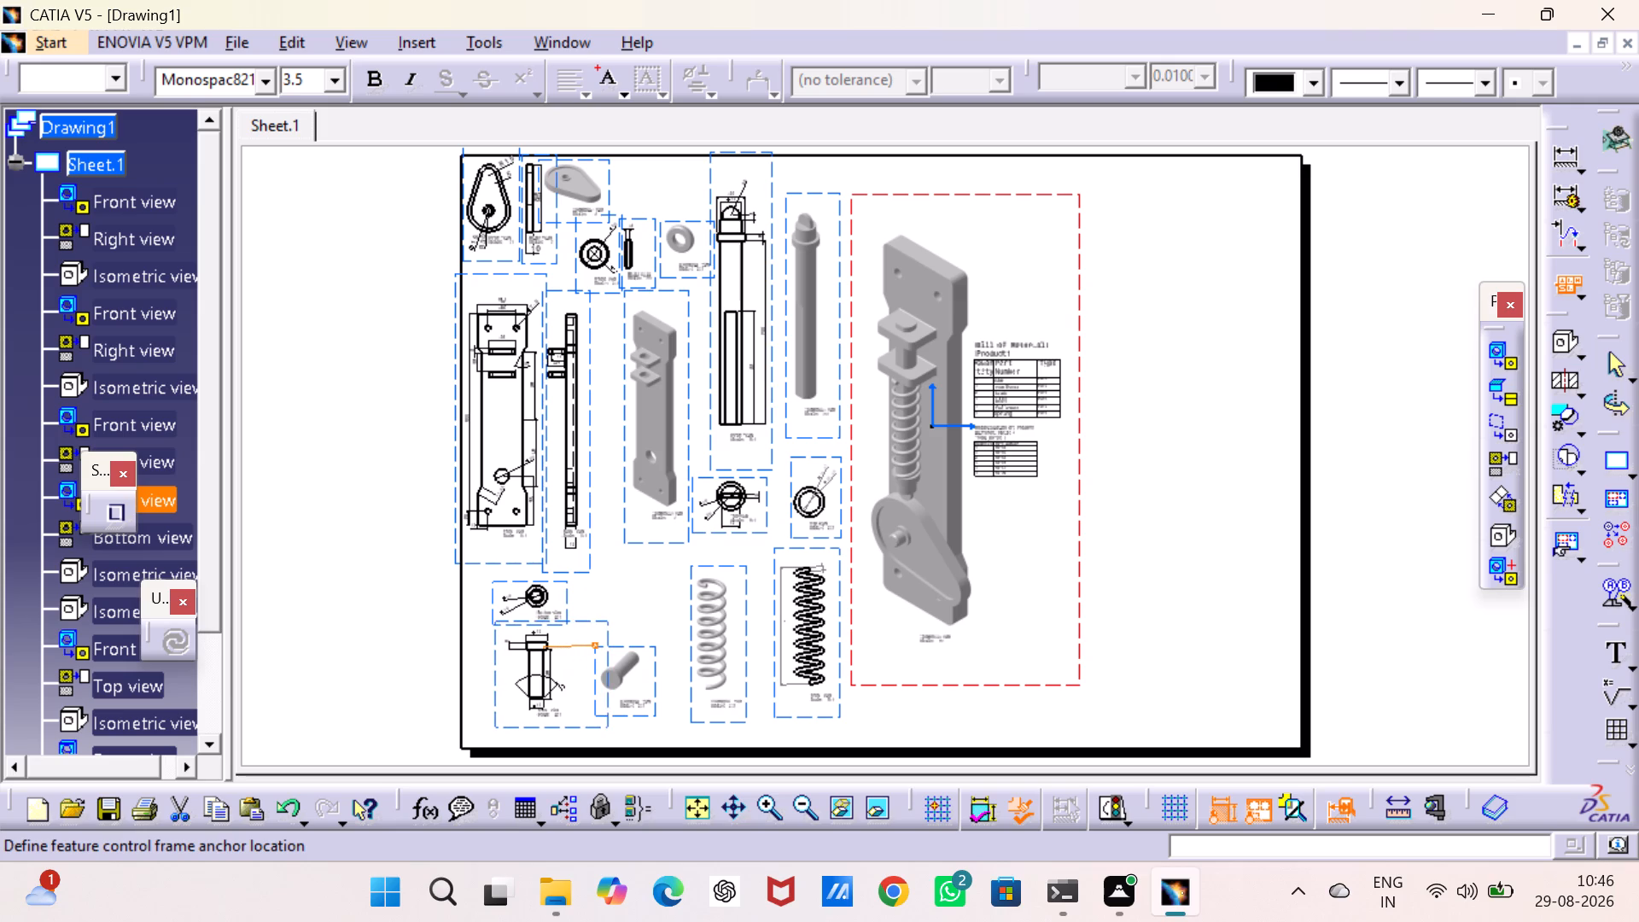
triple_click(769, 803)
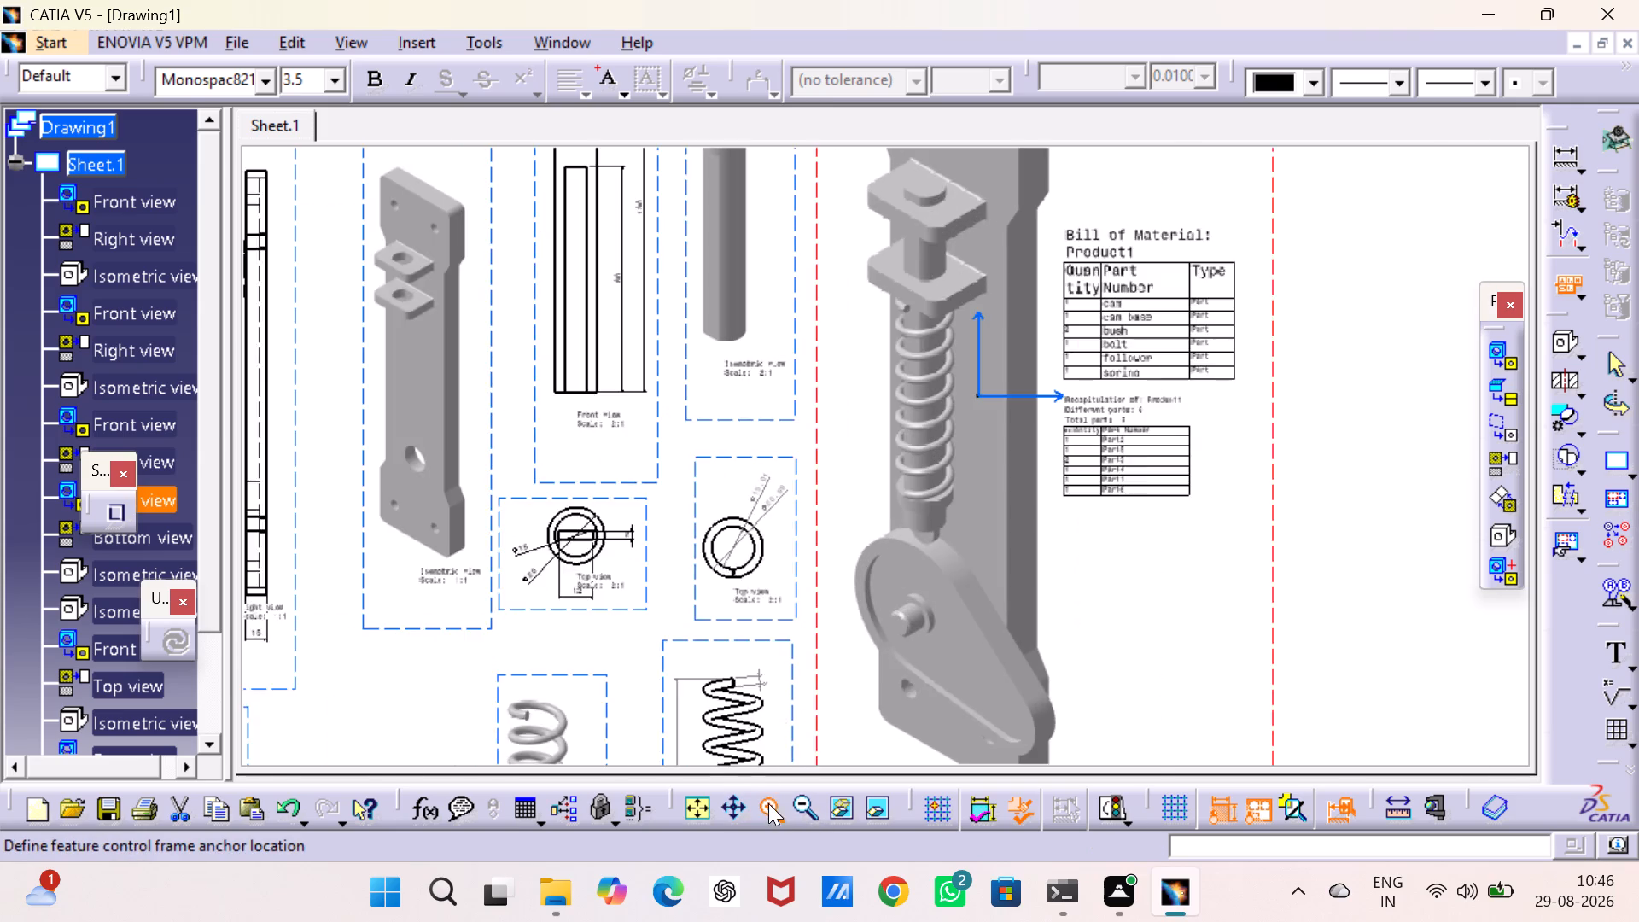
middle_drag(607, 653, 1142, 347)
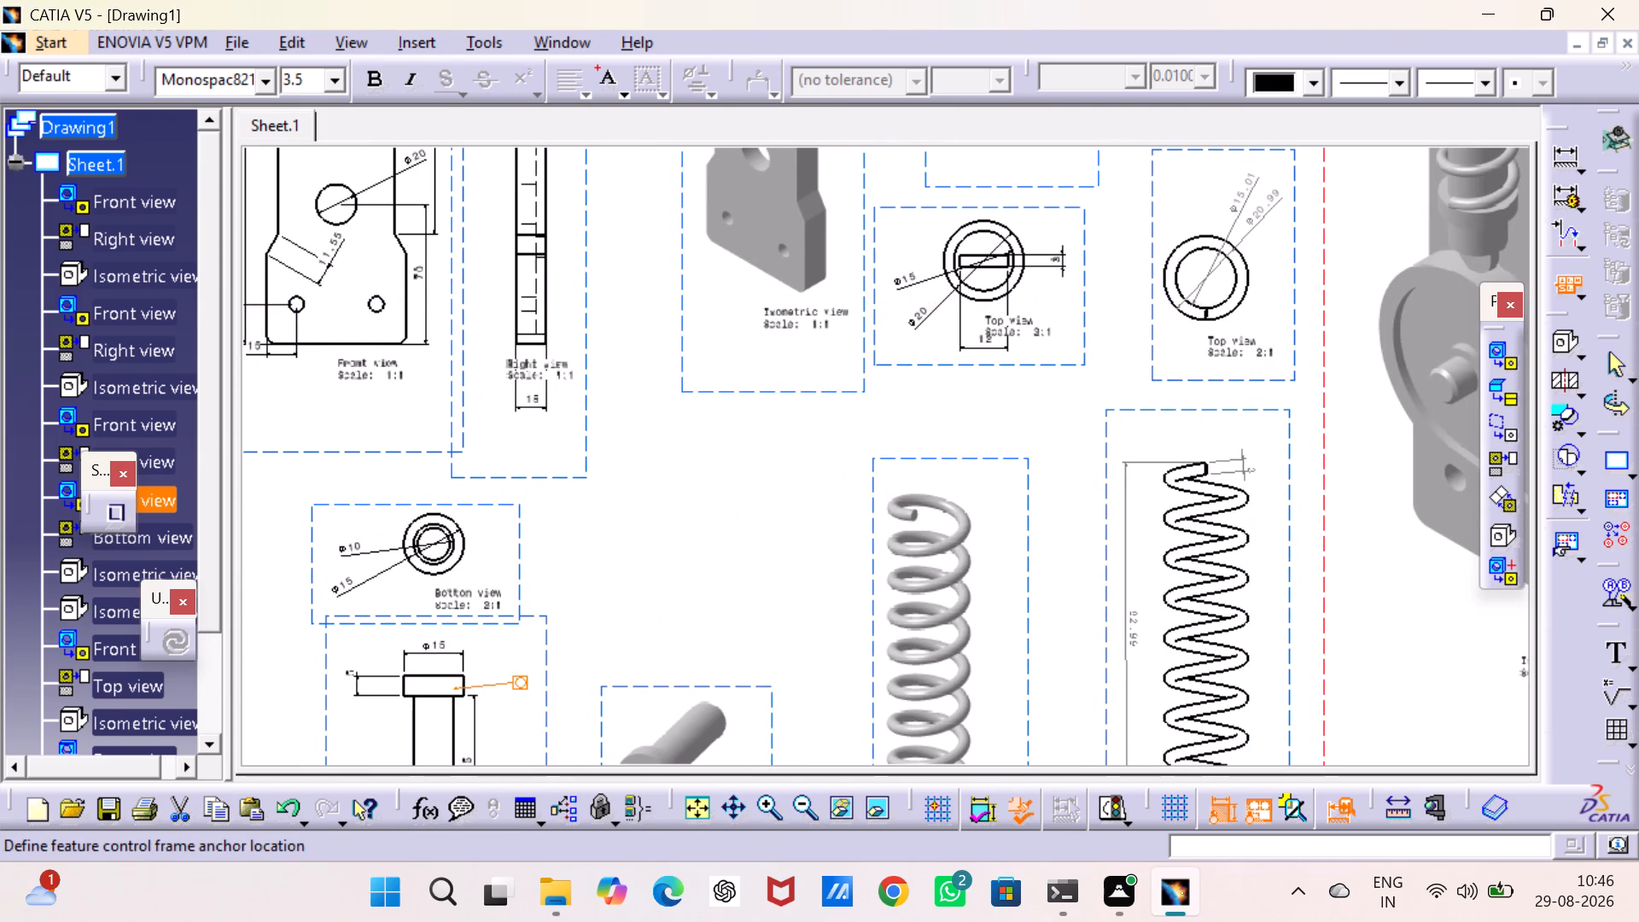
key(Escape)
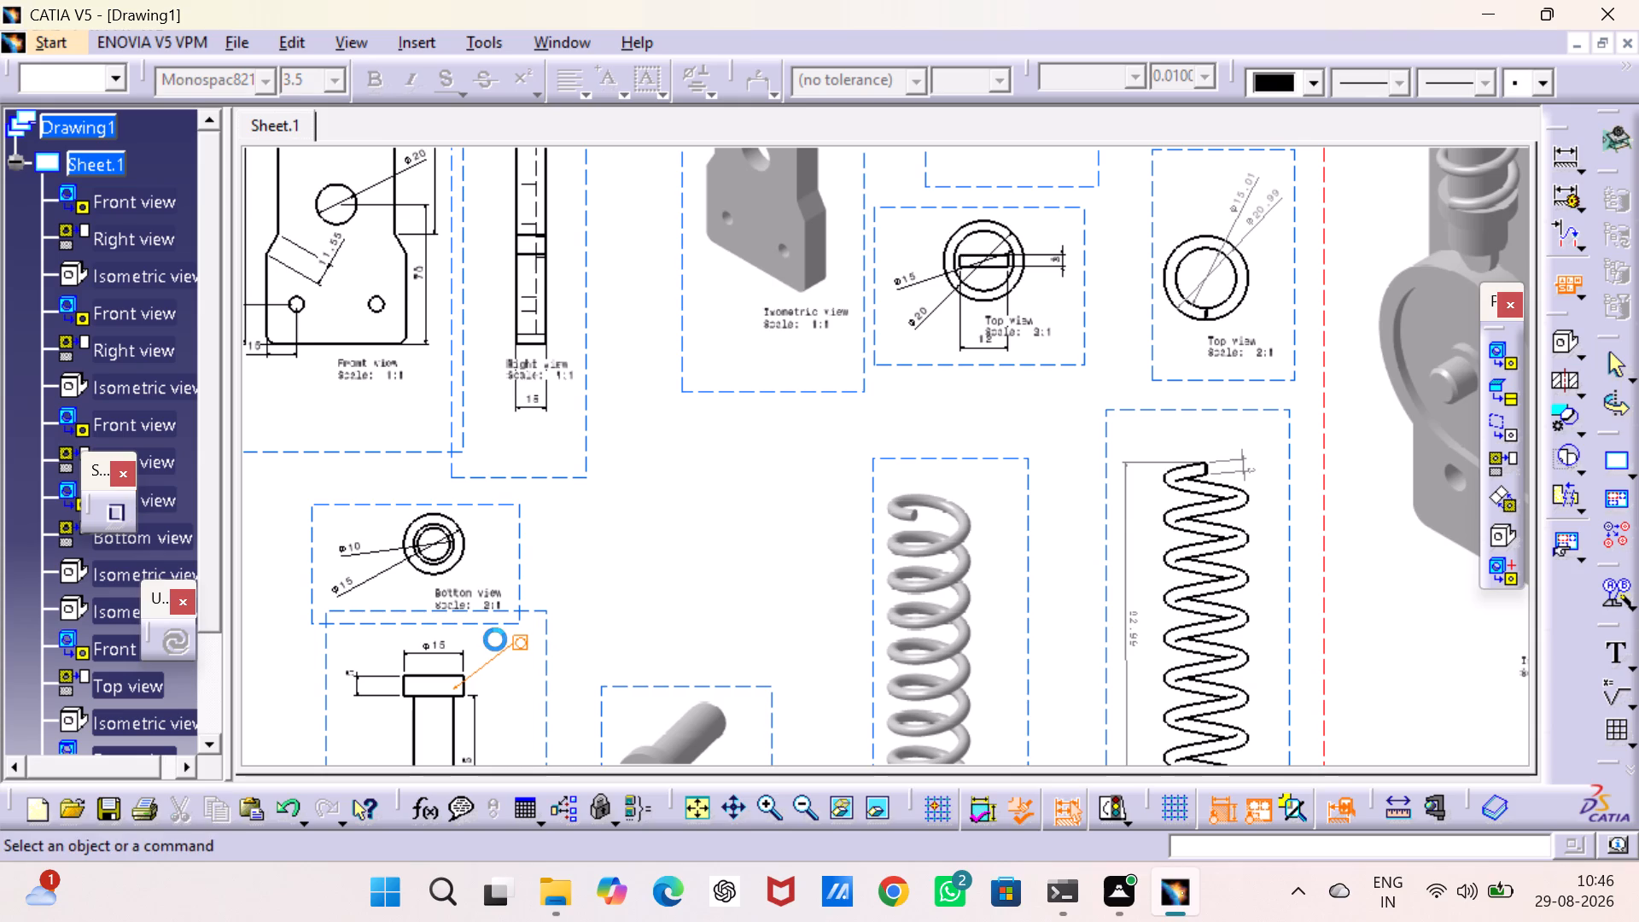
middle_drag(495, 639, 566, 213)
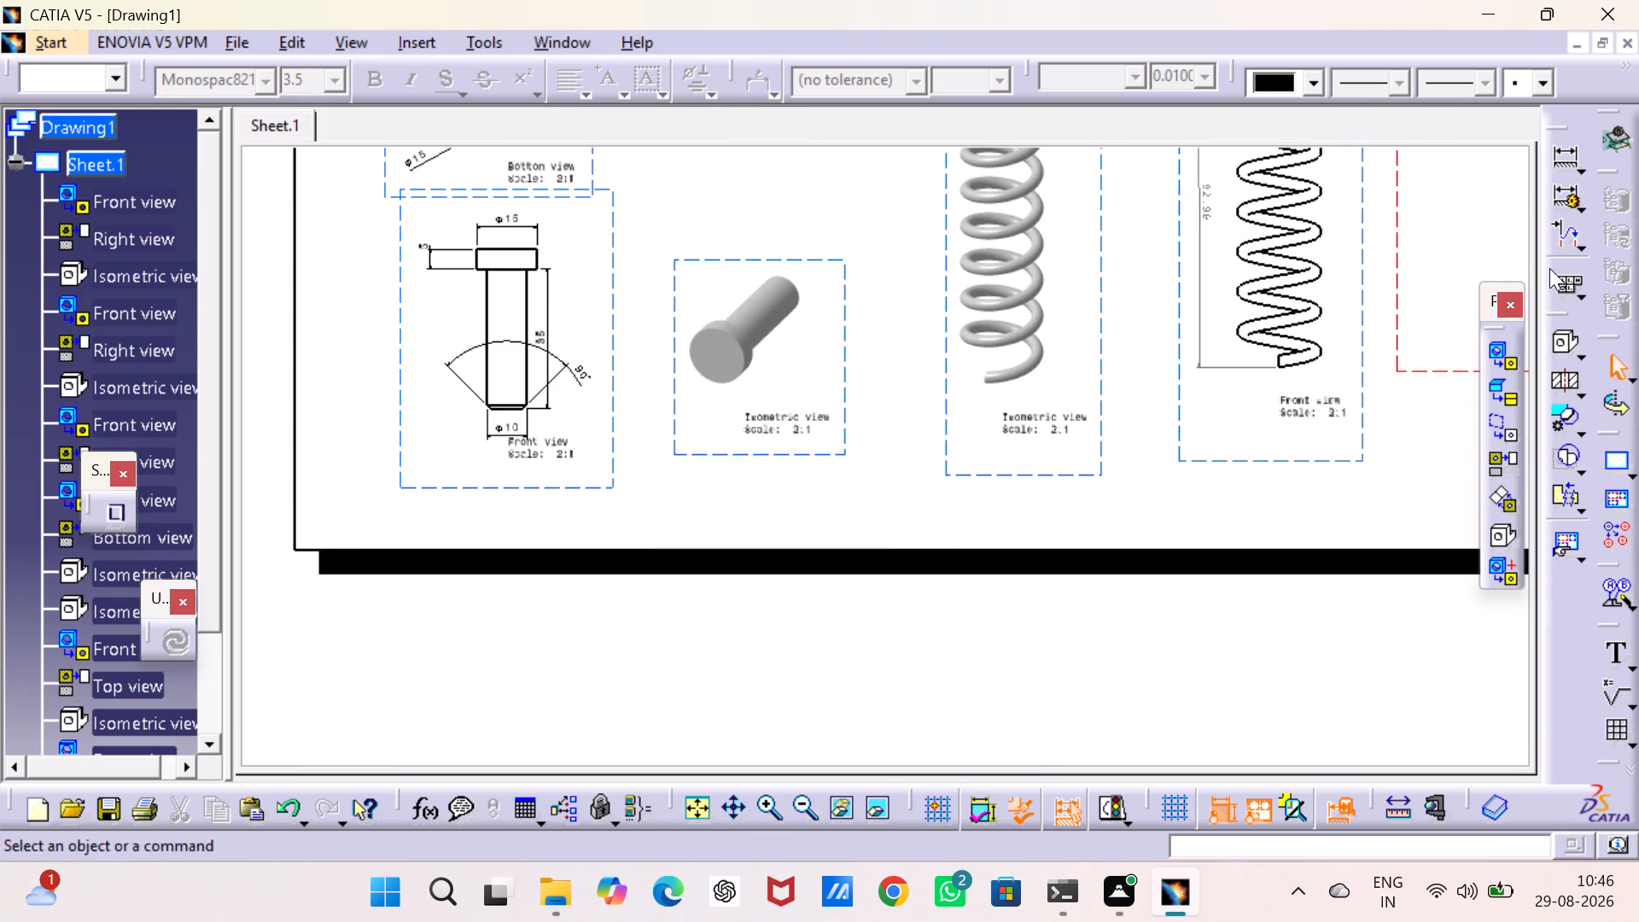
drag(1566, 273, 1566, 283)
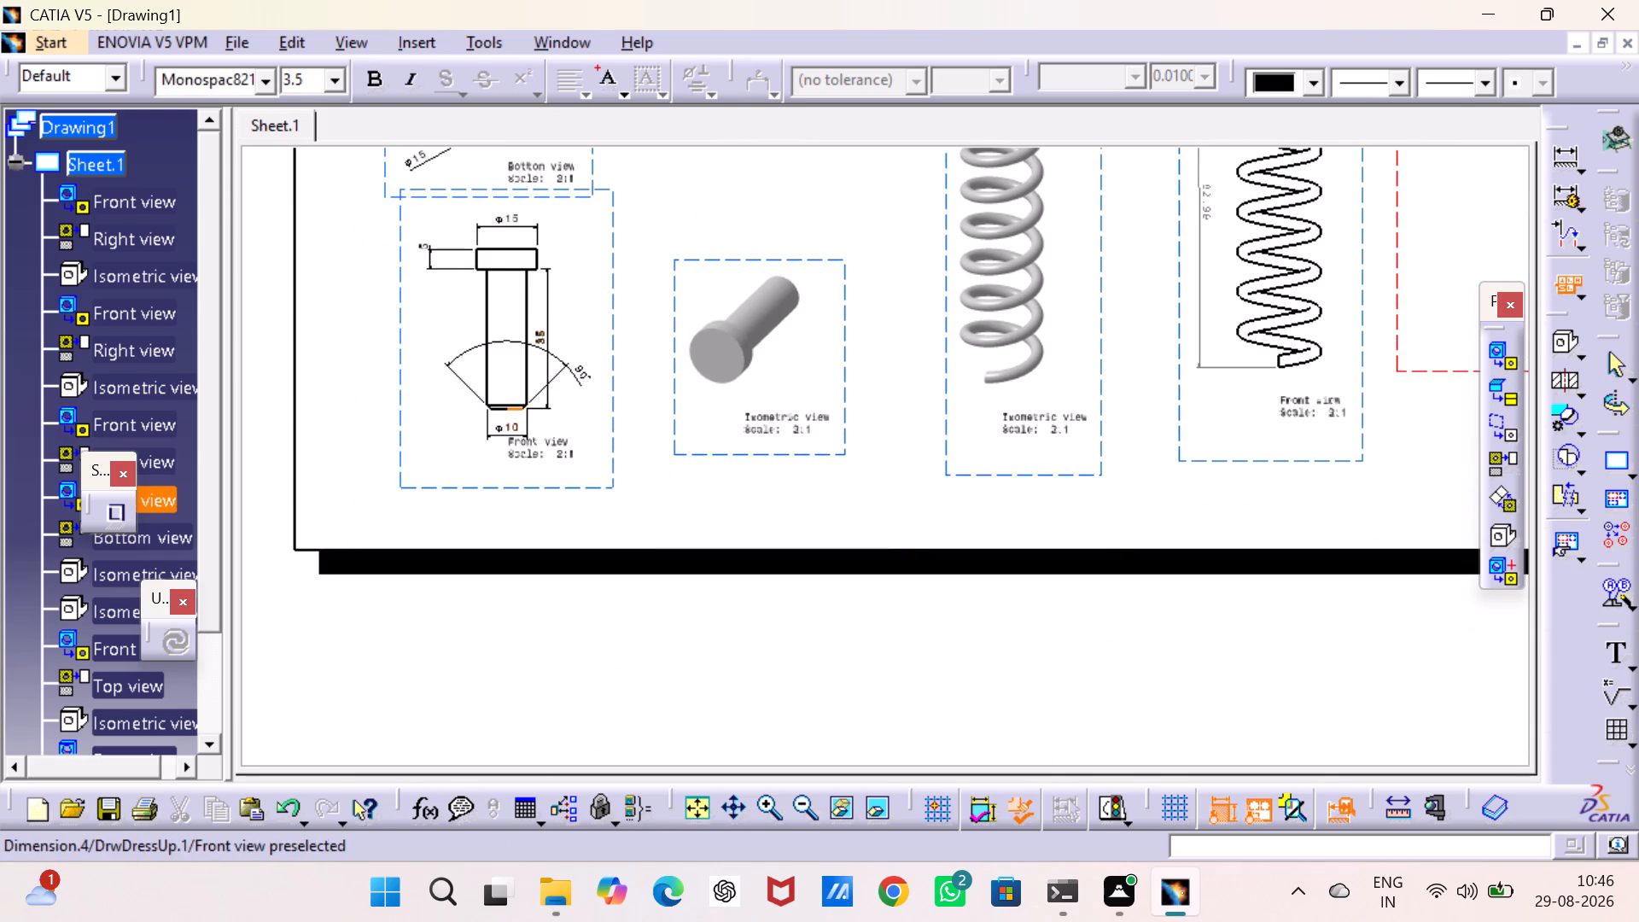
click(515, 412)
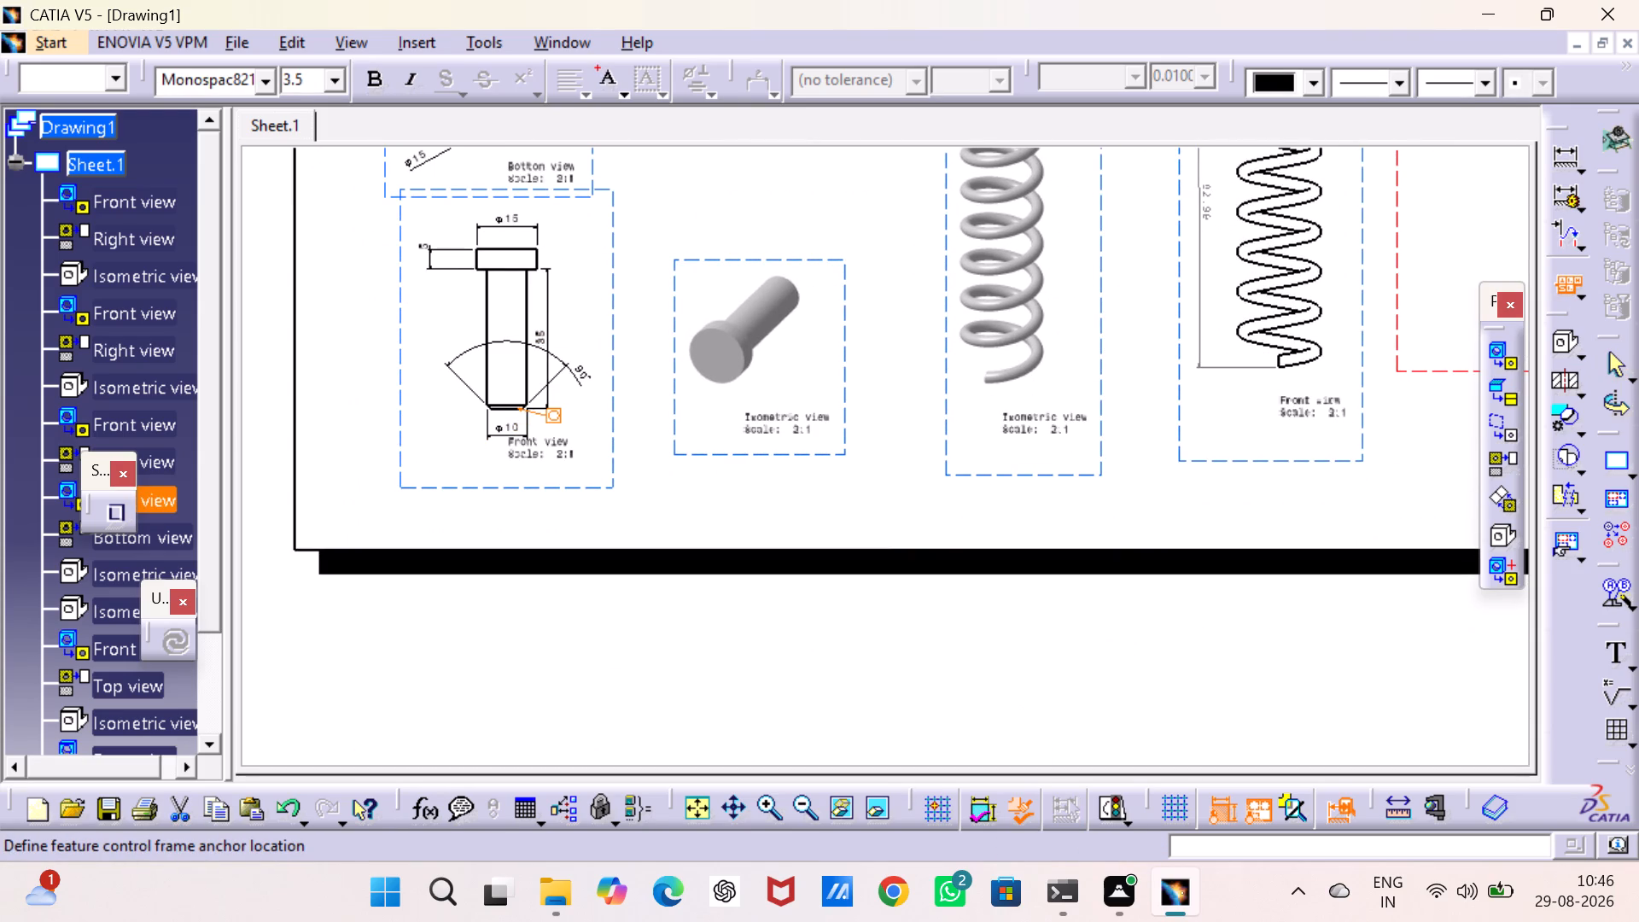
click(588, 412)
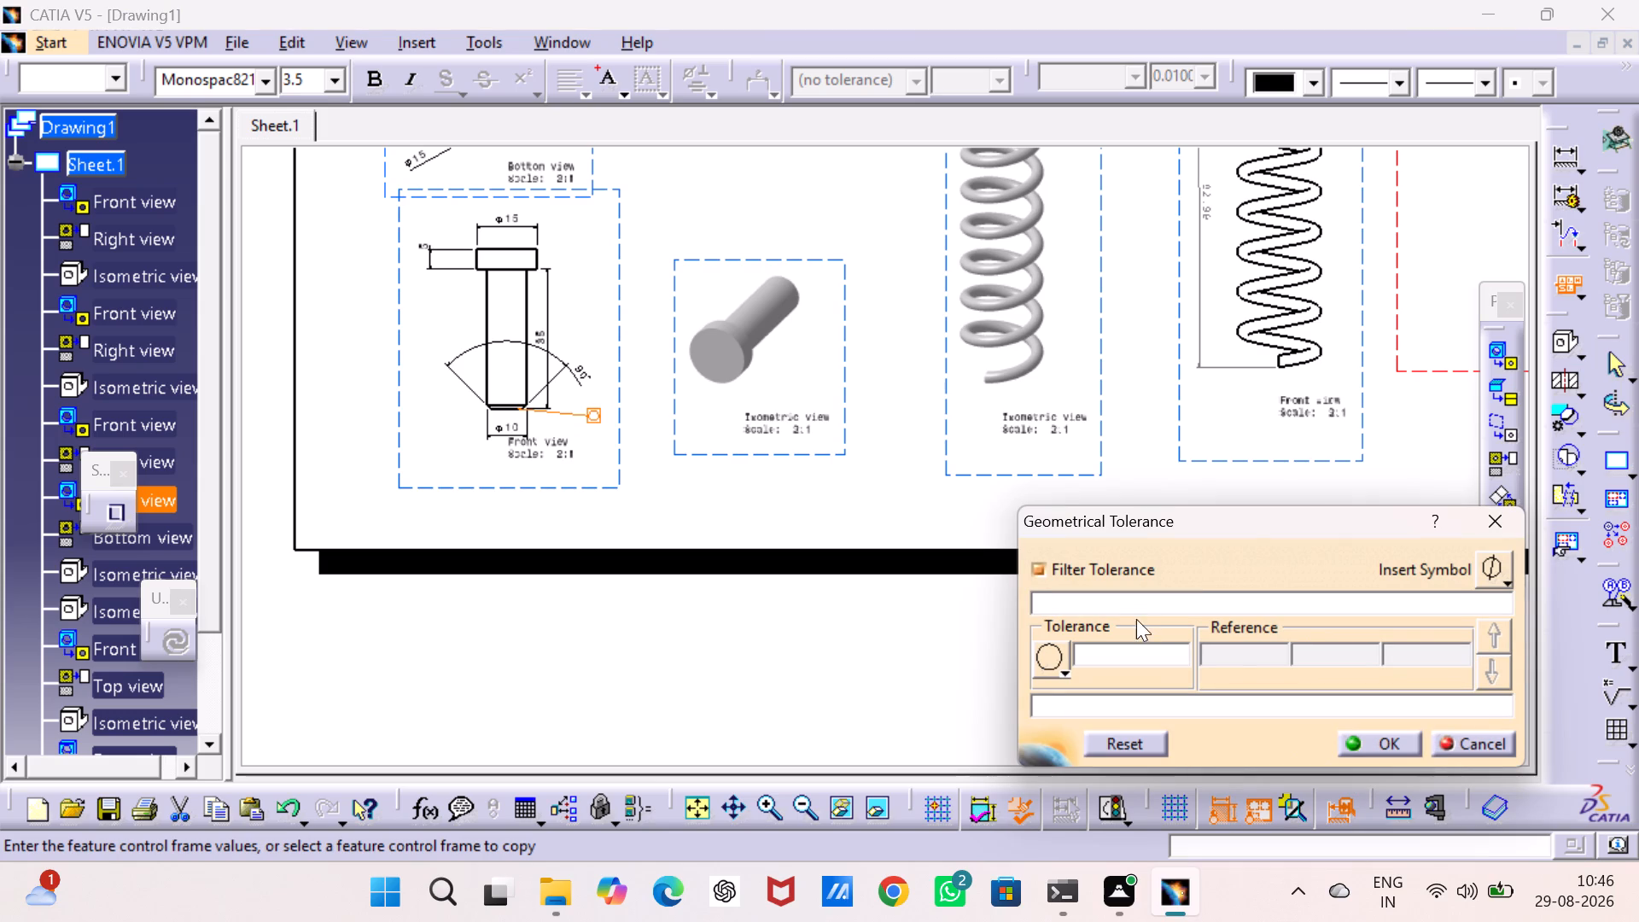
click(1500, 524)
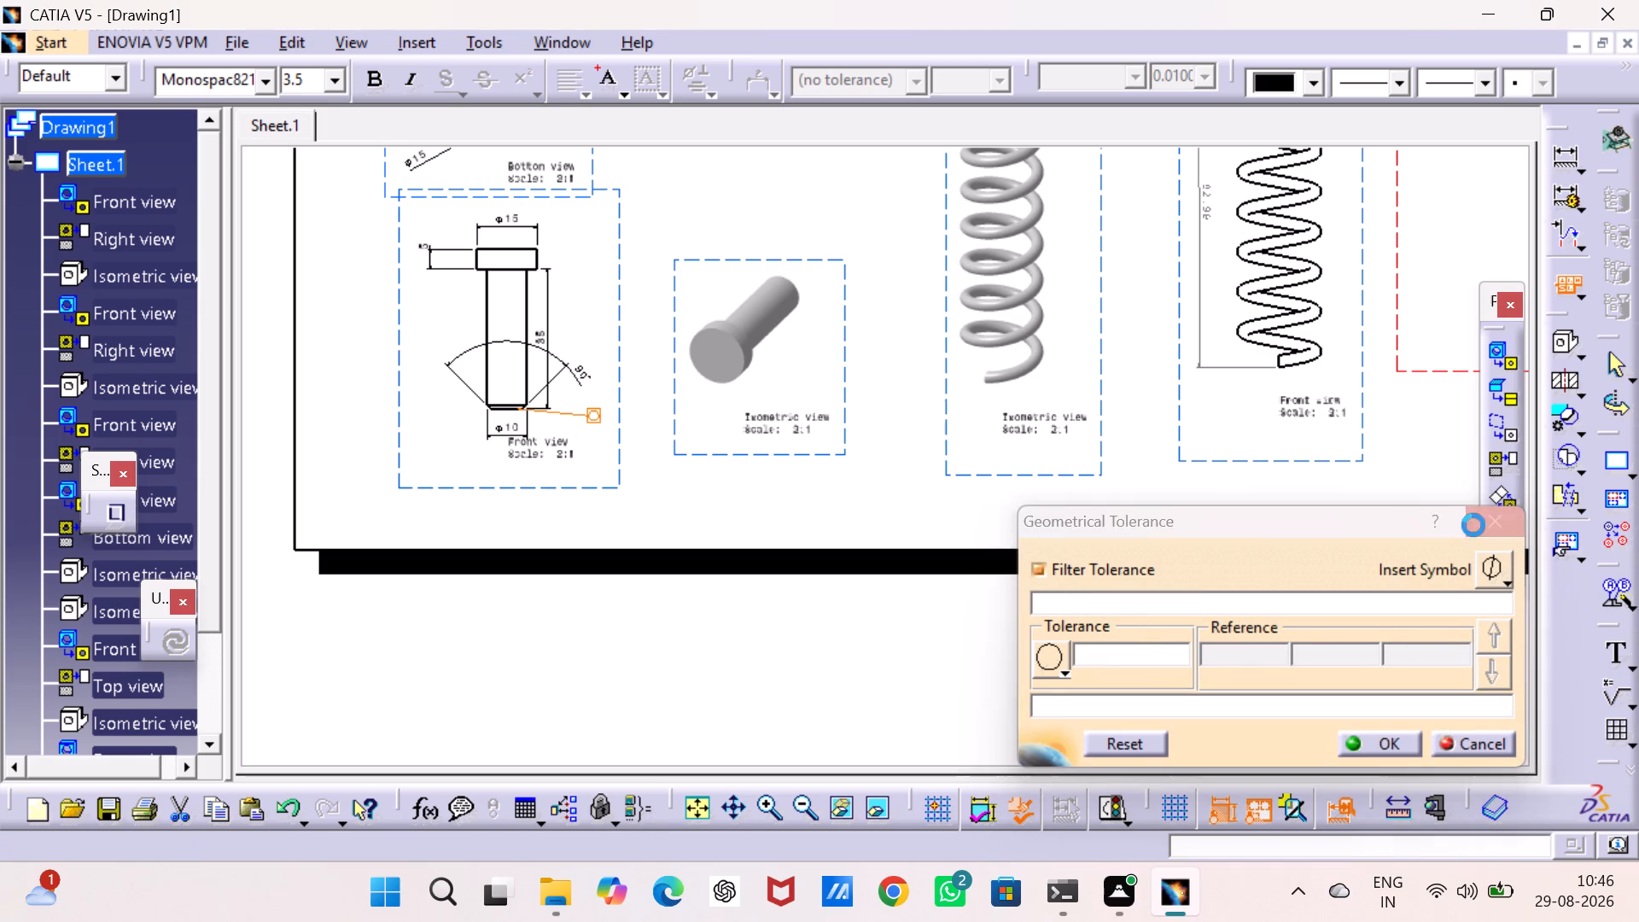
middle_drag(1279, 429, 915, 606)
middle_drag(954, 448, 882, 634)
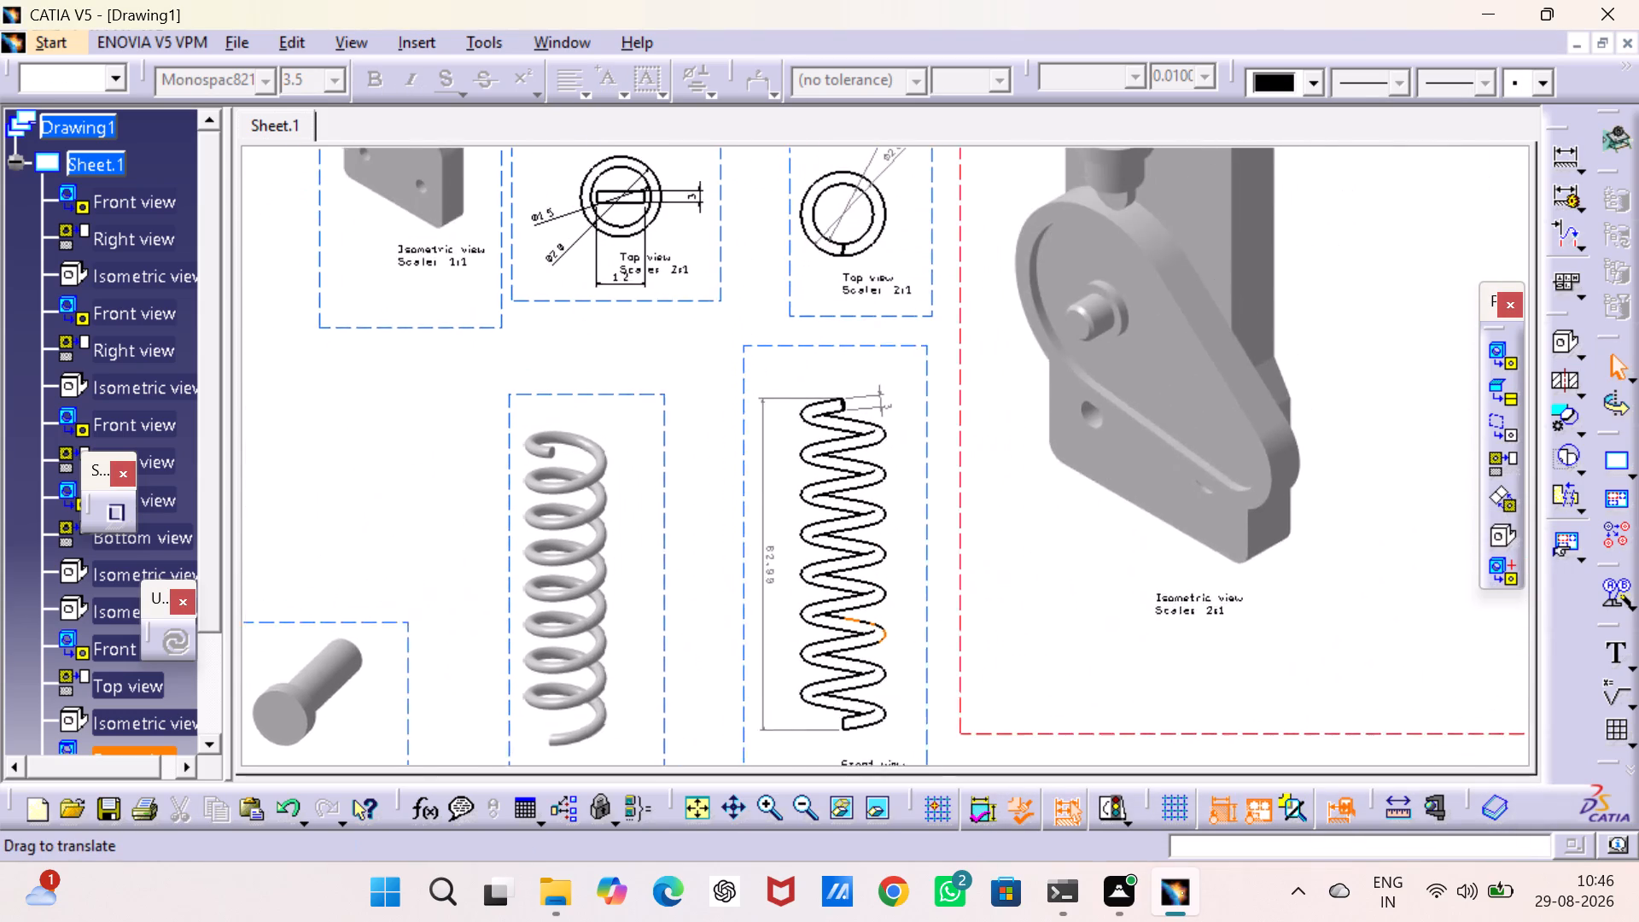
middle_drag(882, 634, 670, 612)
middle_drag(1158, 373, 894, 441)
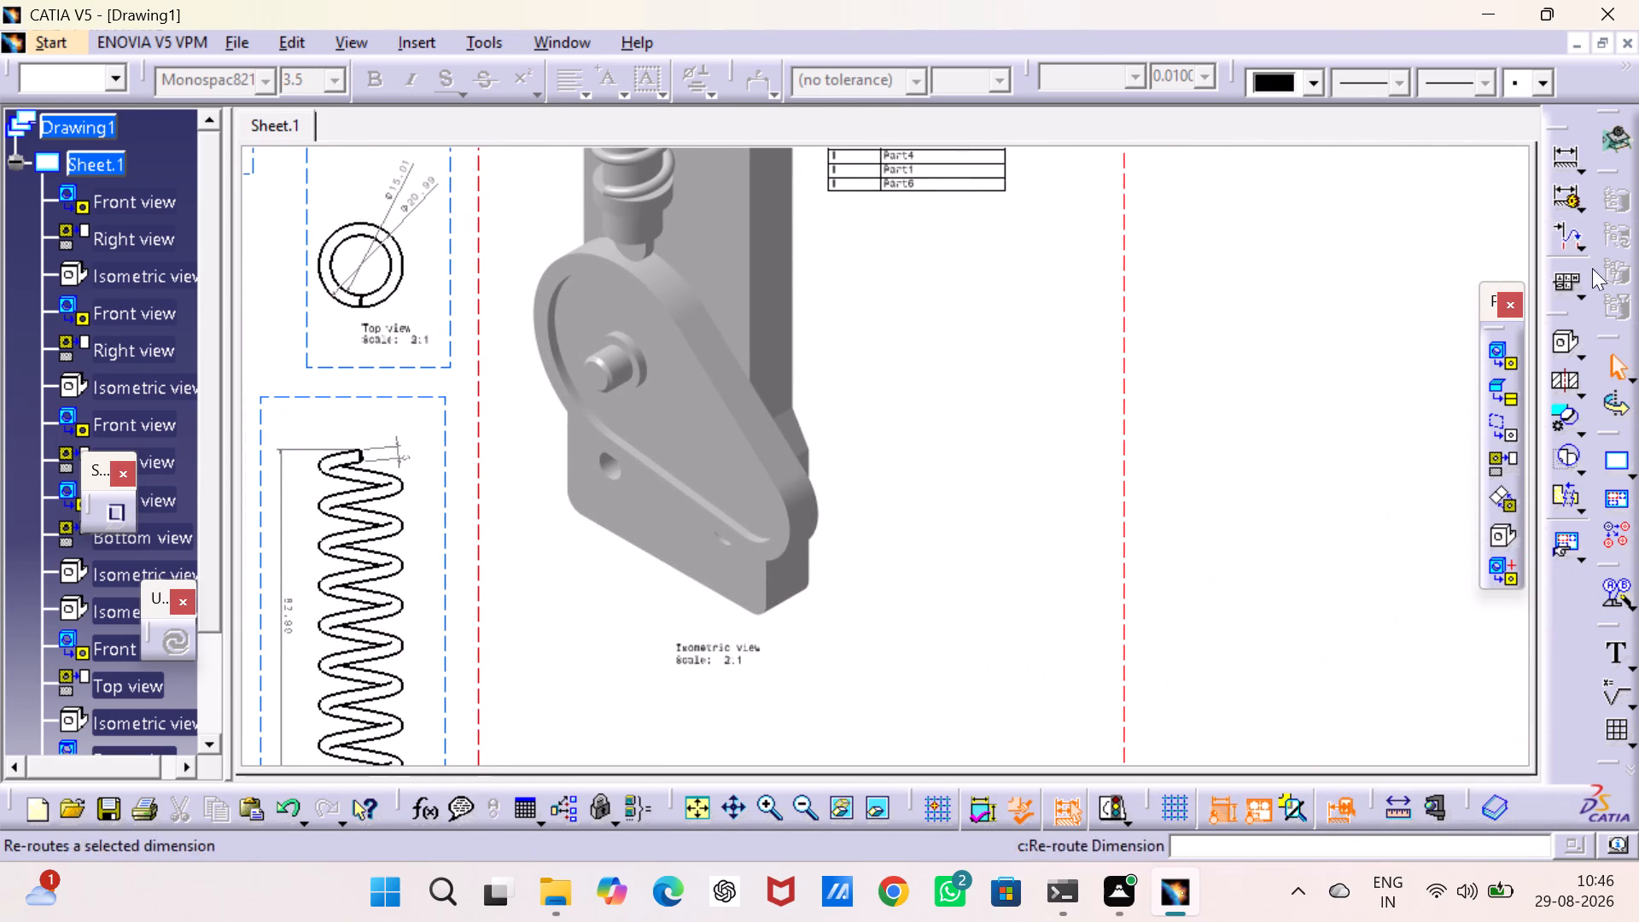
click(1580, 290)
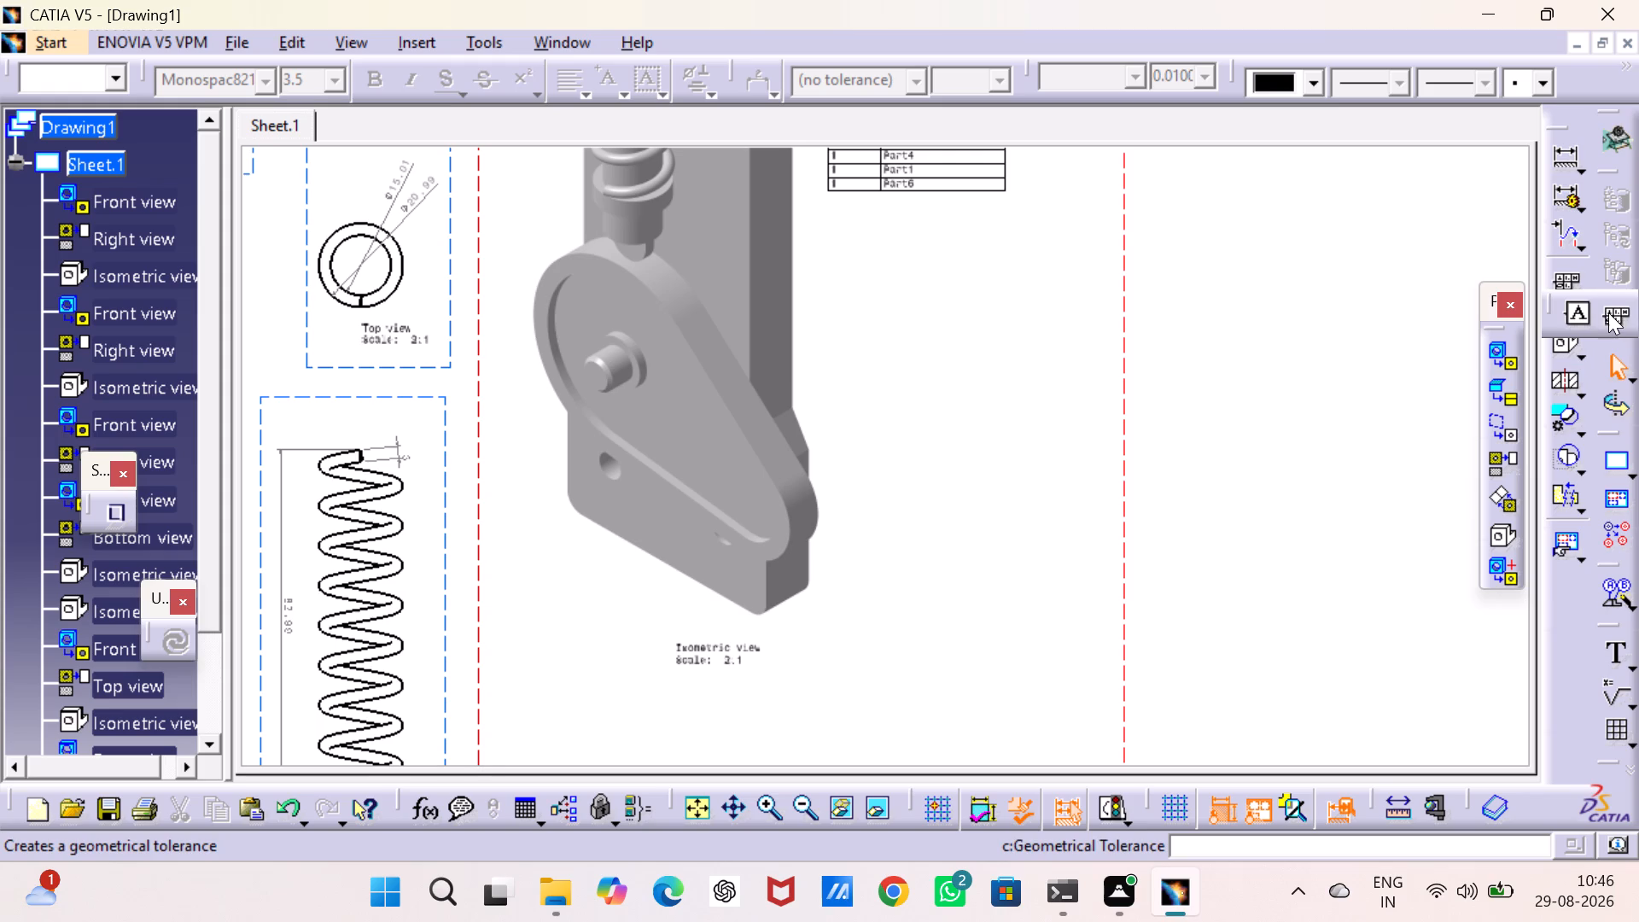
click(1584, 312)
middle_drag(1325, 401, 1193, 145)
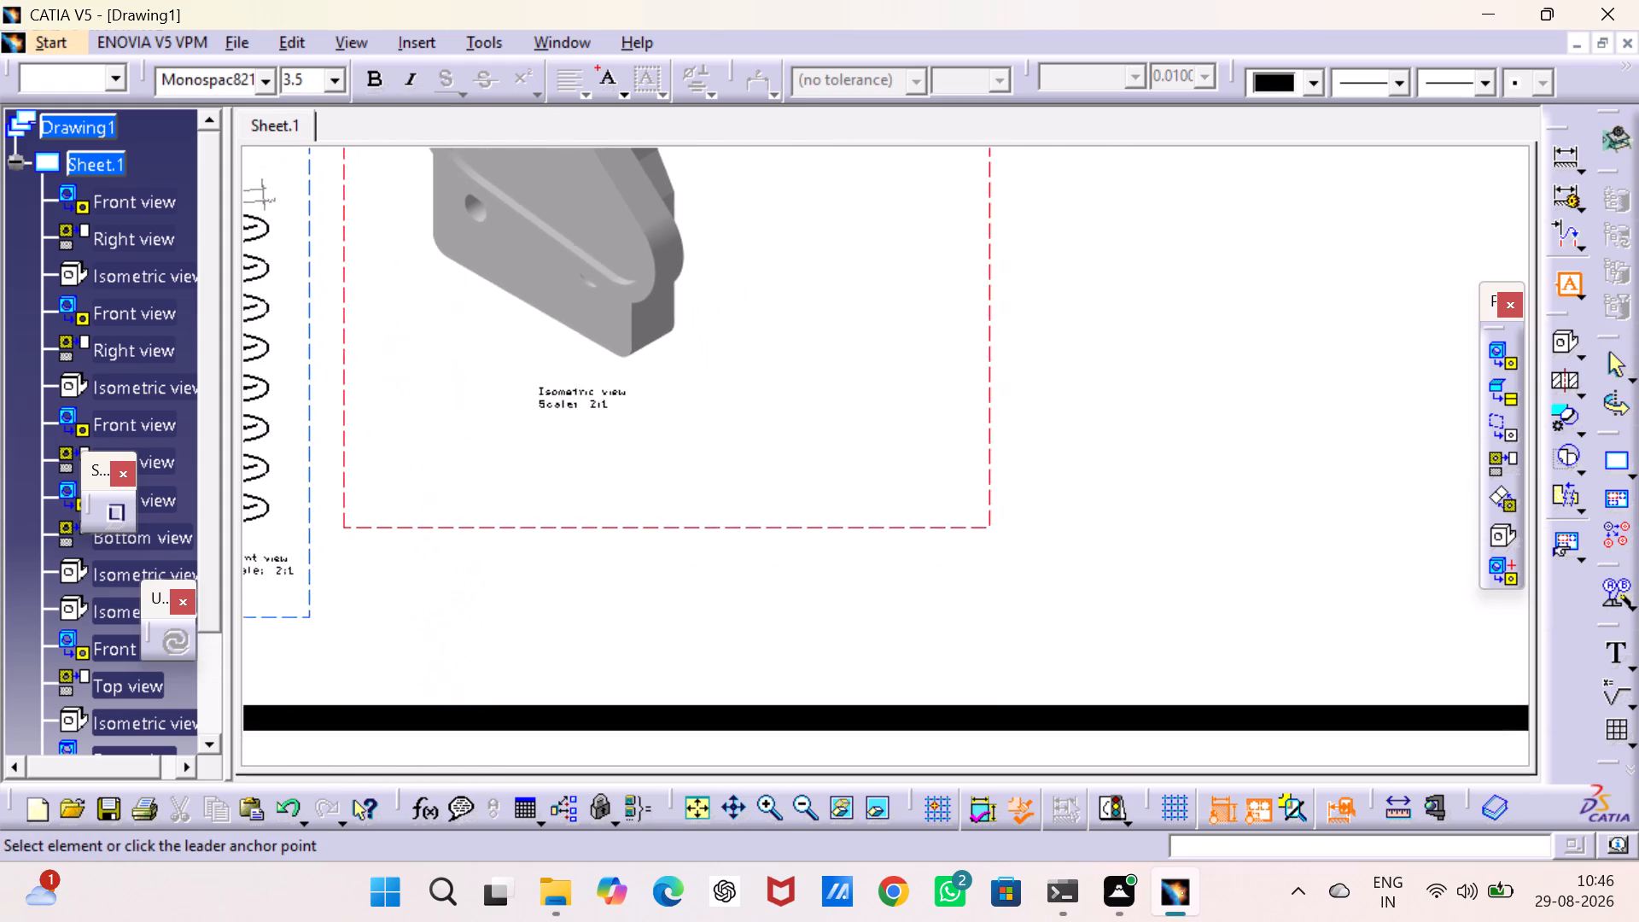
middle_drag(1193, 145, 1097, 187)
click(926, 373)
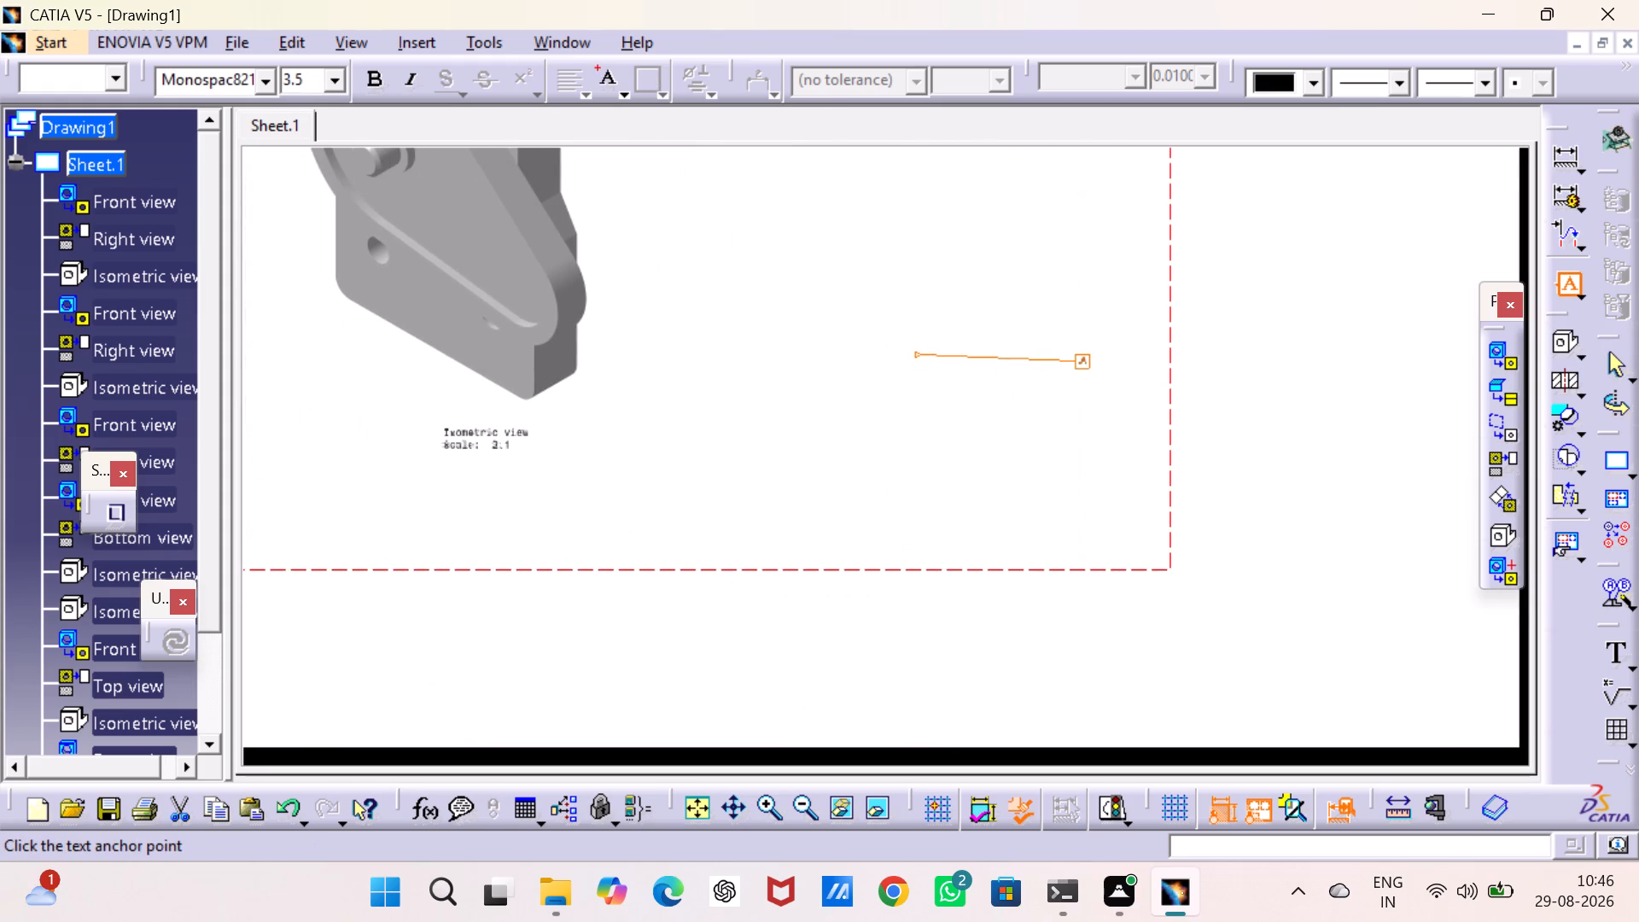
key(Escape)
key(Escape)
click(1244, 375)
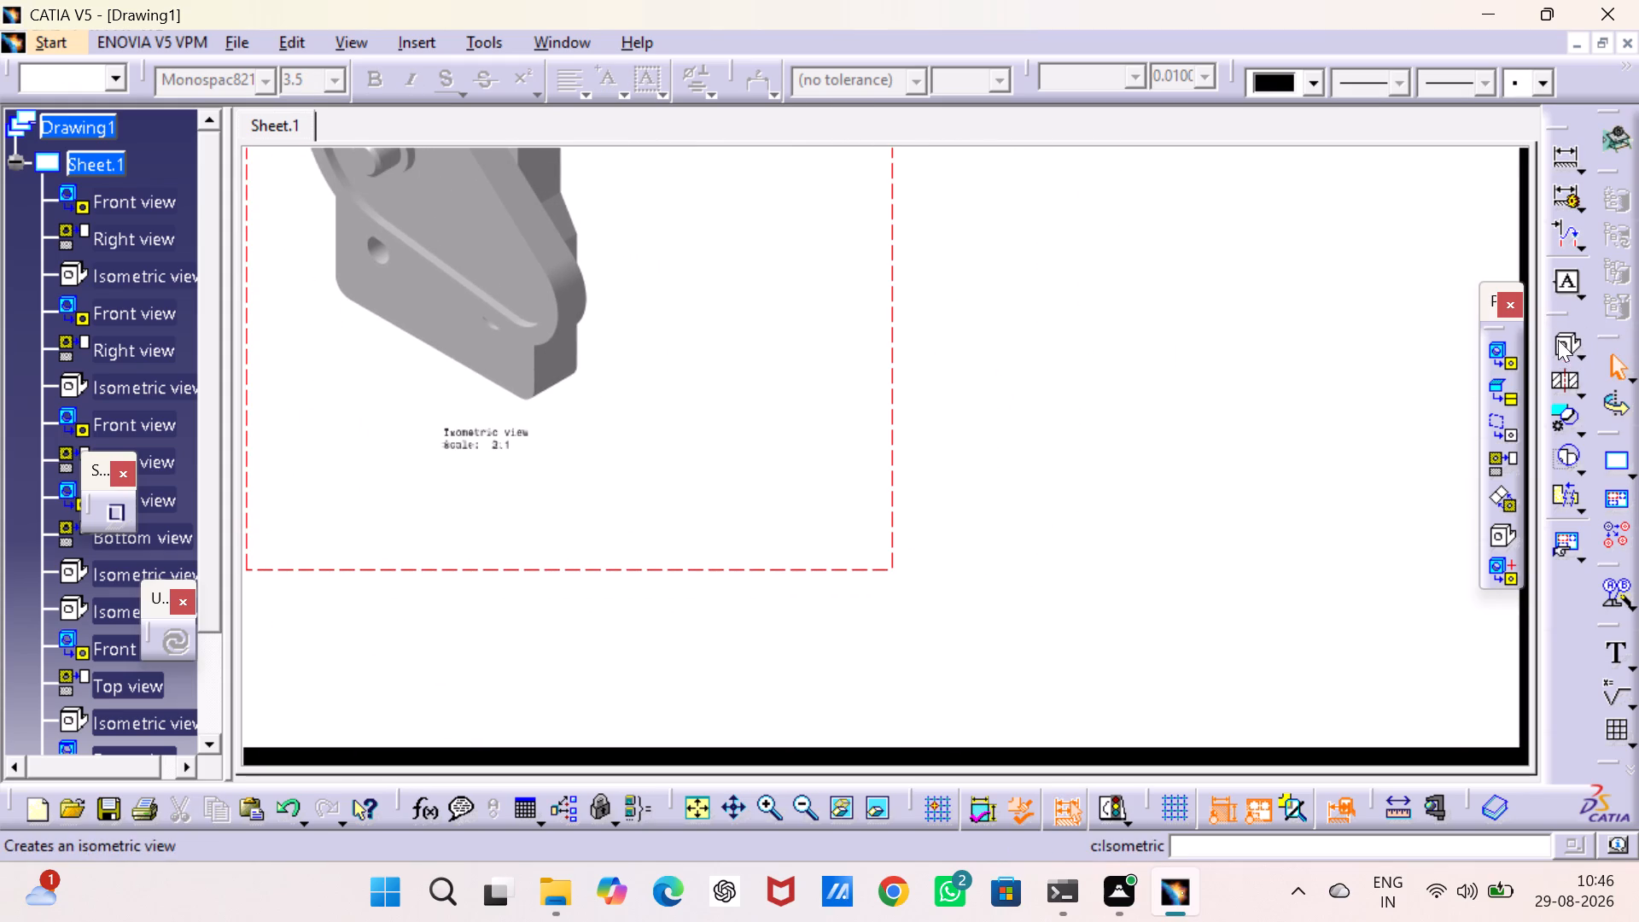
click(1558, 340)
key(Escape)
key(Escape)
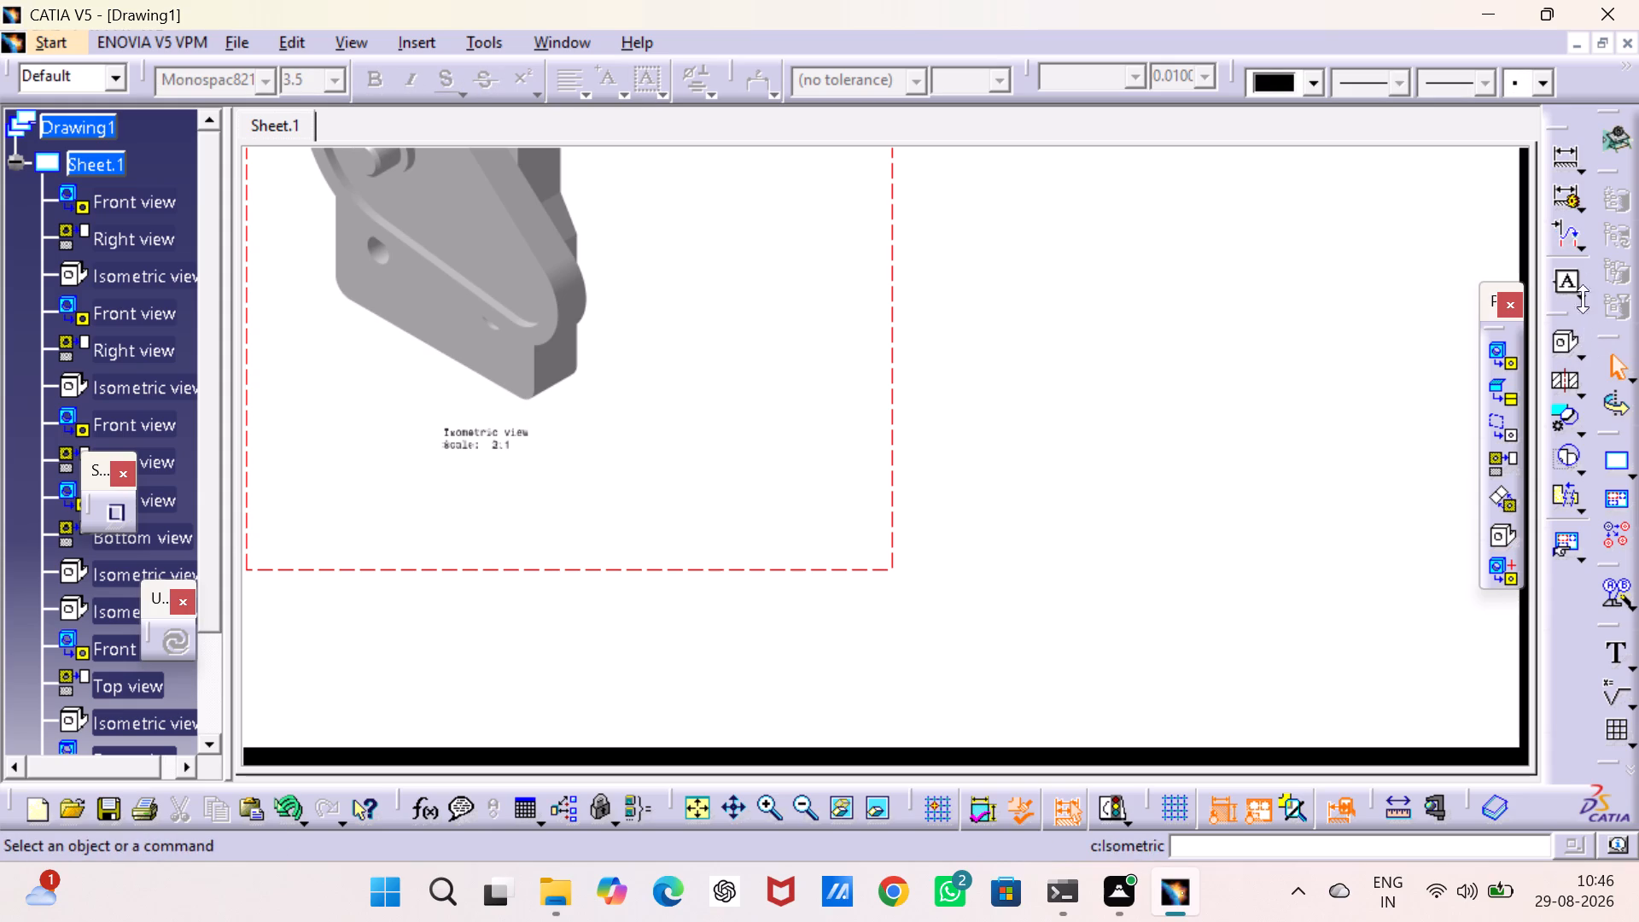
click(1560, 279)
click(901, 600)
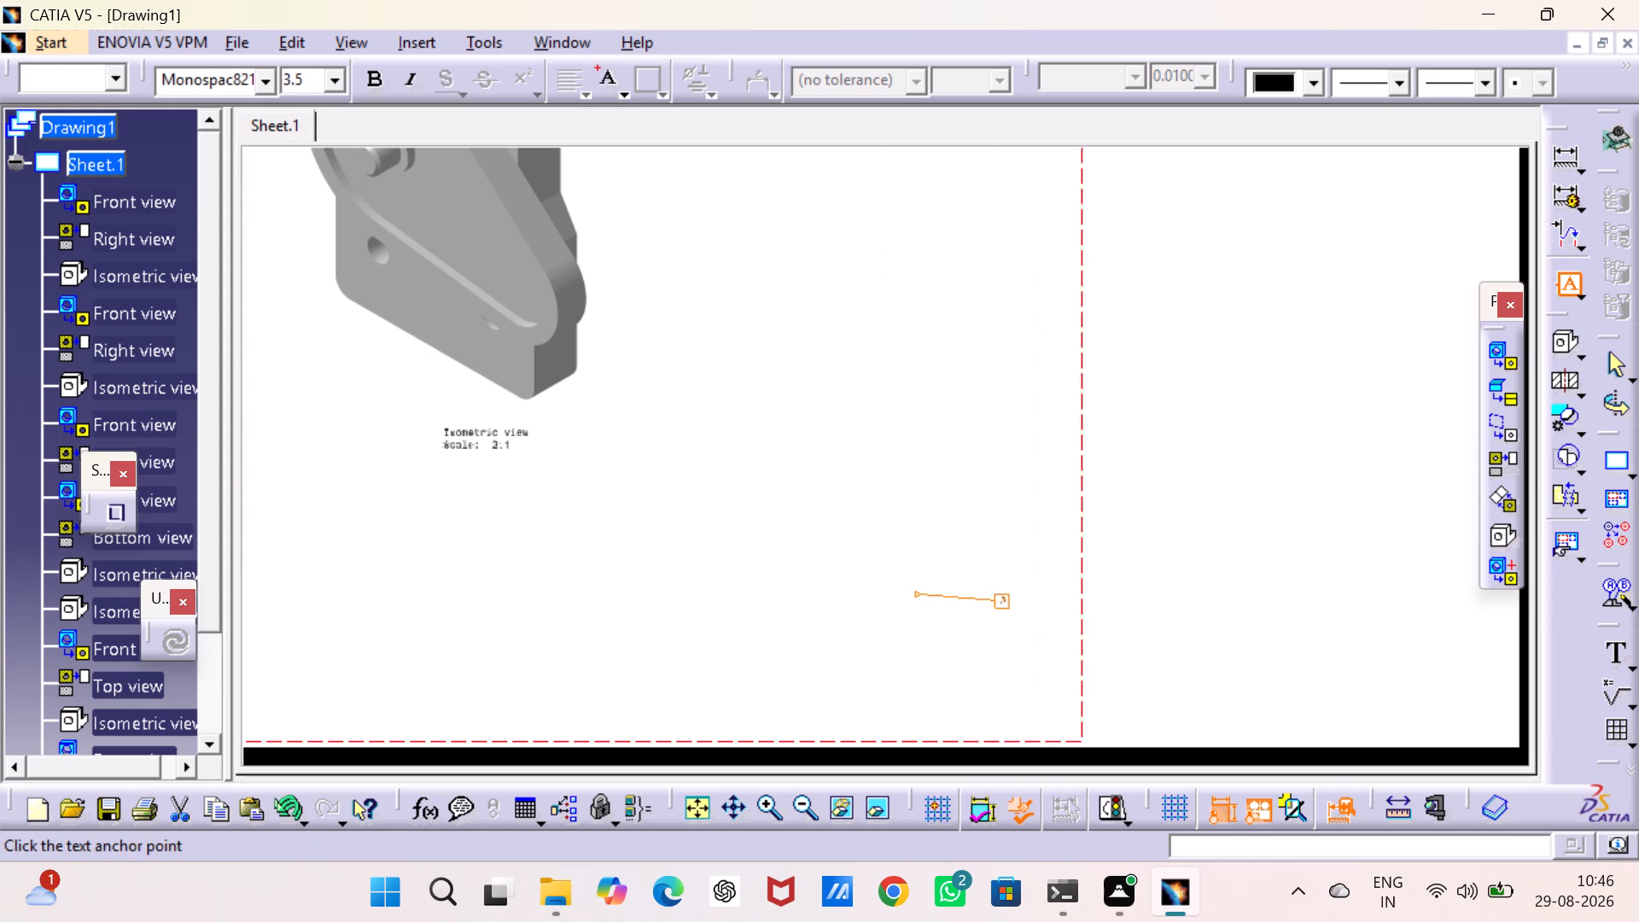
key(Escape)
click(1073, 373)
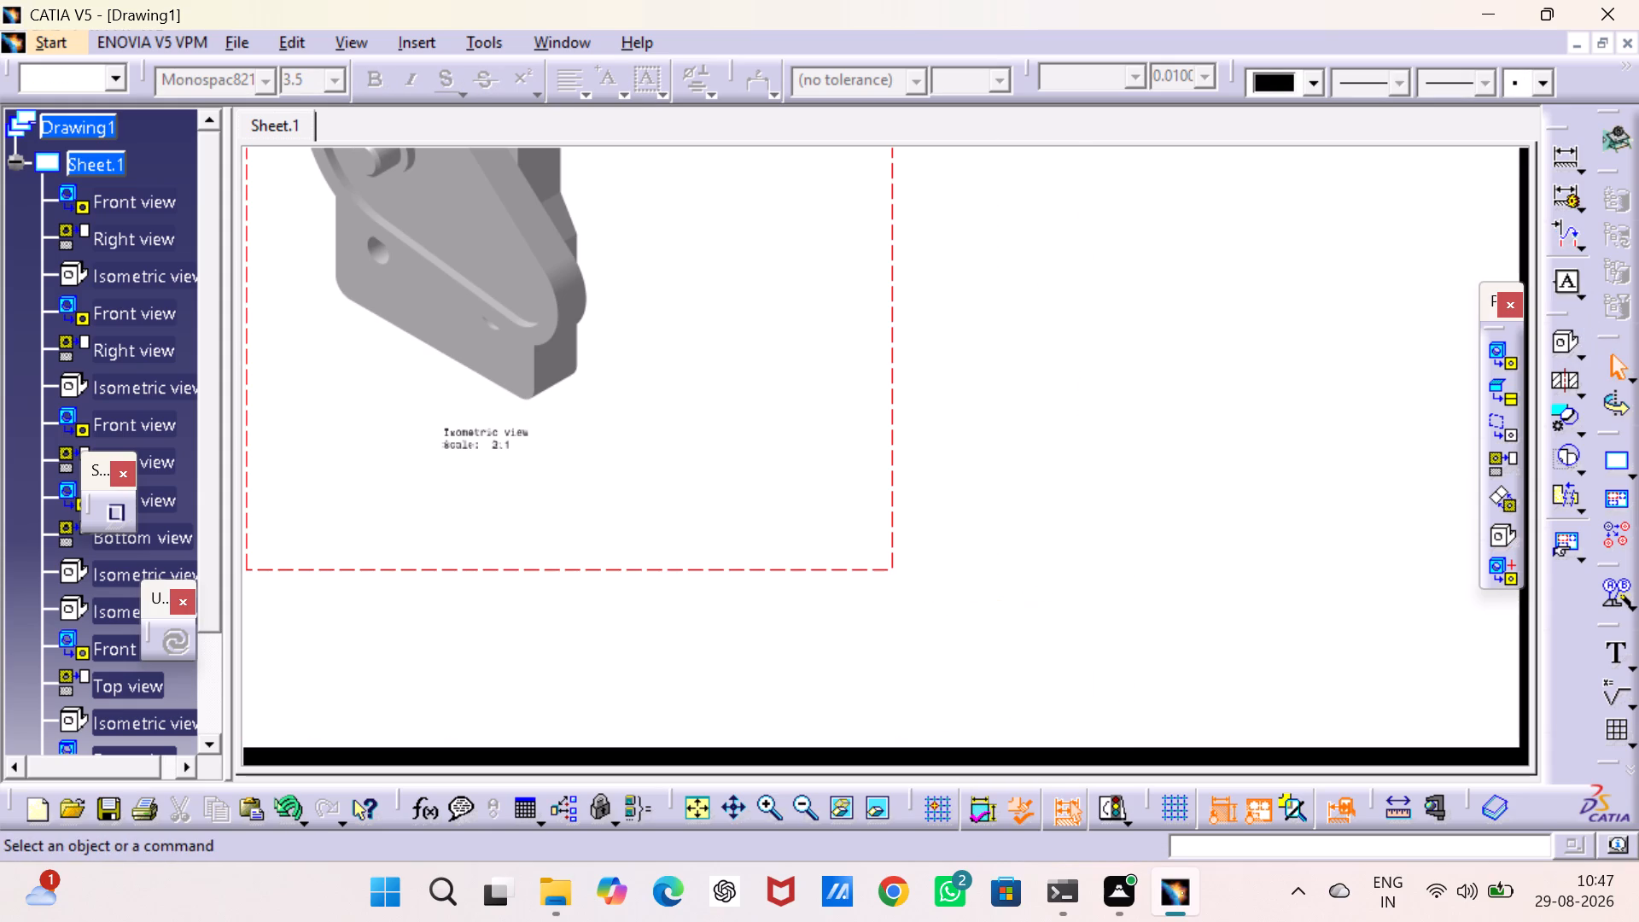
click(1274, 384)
Examine the assembly isometric view together with its bill of material and recapitulation tables.
middle_drag(1274, 348, 1255, 533)
middle_drag(1170, 387, 1182, 534)
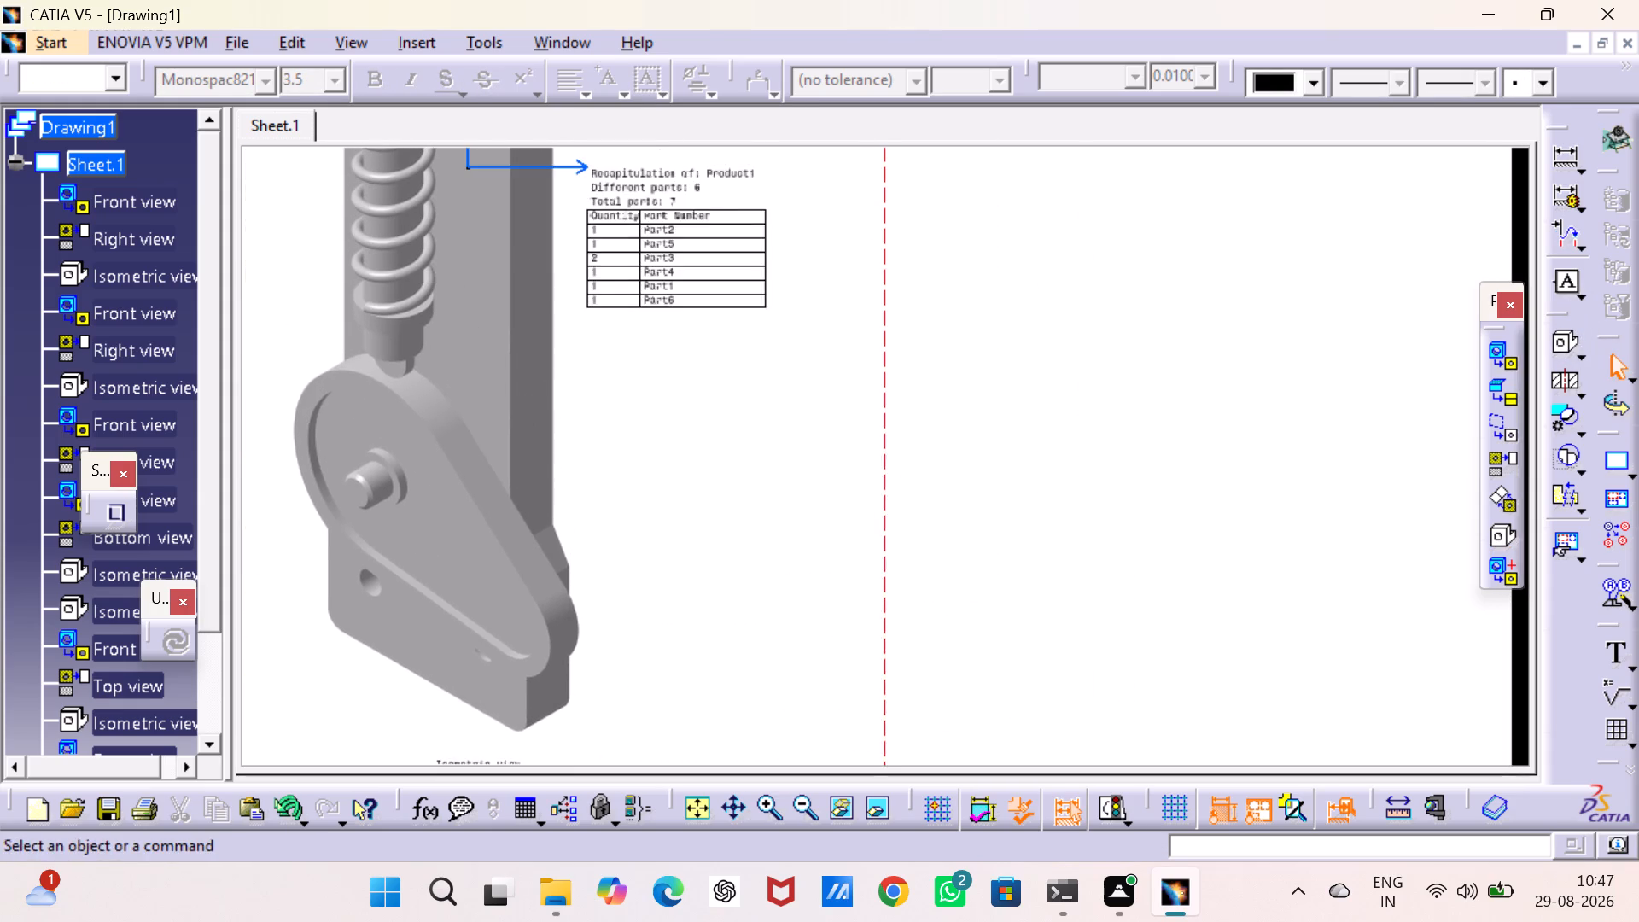
middle_drag(1082, 347, 1111, 464)
middle_drag(1115, 381, 1273, 548)
middle_drag(1169, 385, 1216, 533)
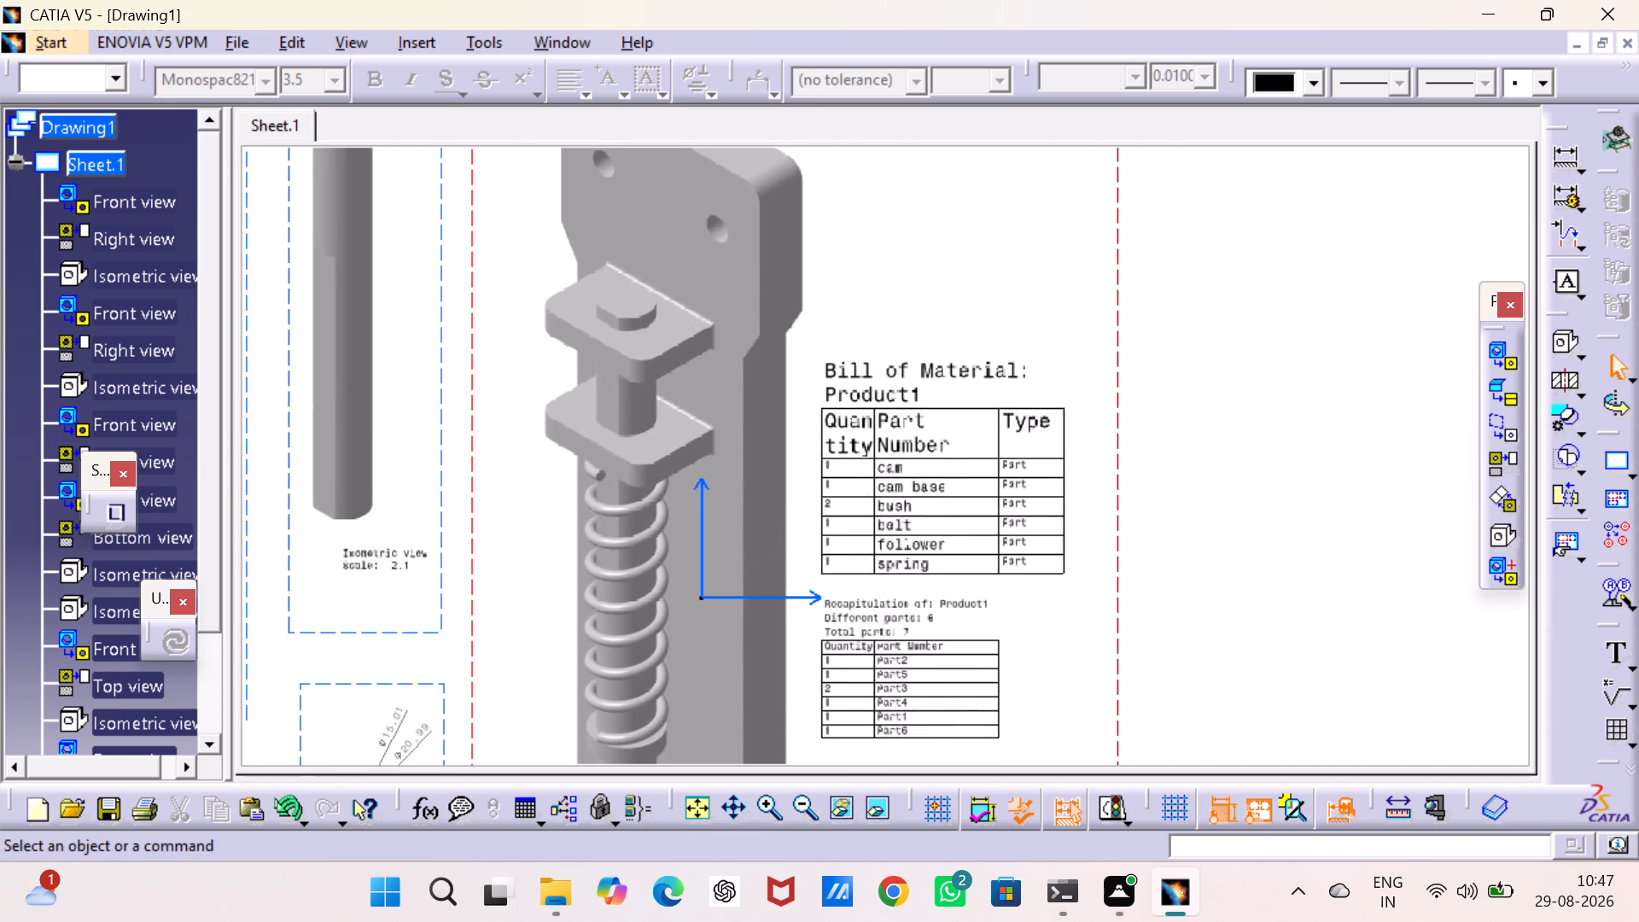
middle_drag(1179, 394, 1345, 416)
scroll(1211, 507, down, 1)
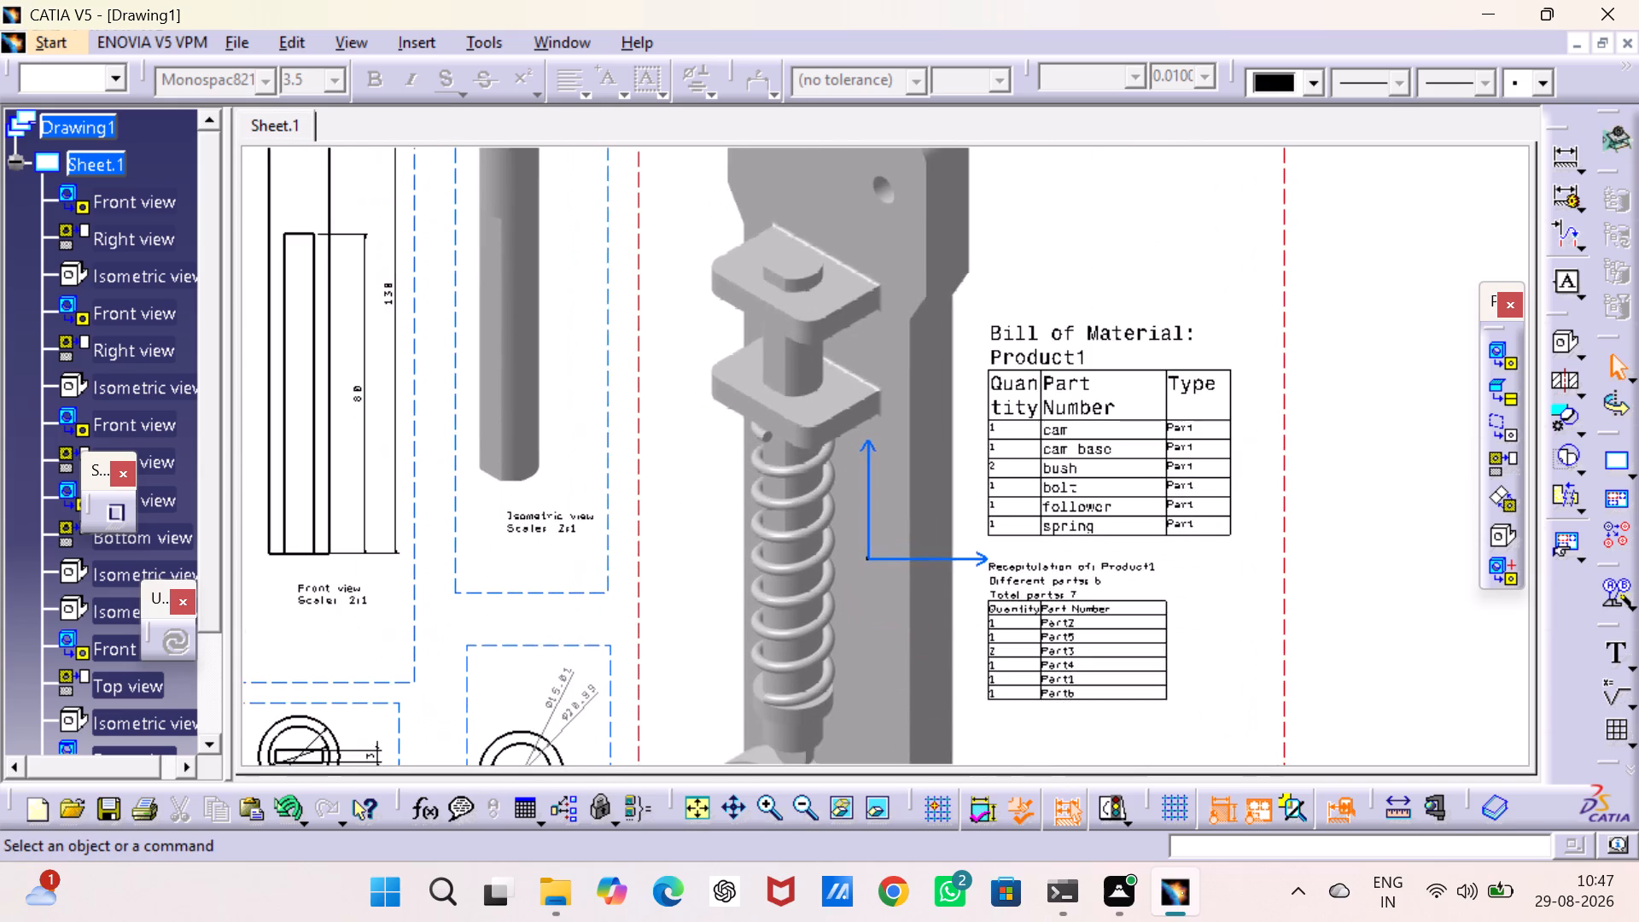
middle_drag(1345, 416, 1328, 380)
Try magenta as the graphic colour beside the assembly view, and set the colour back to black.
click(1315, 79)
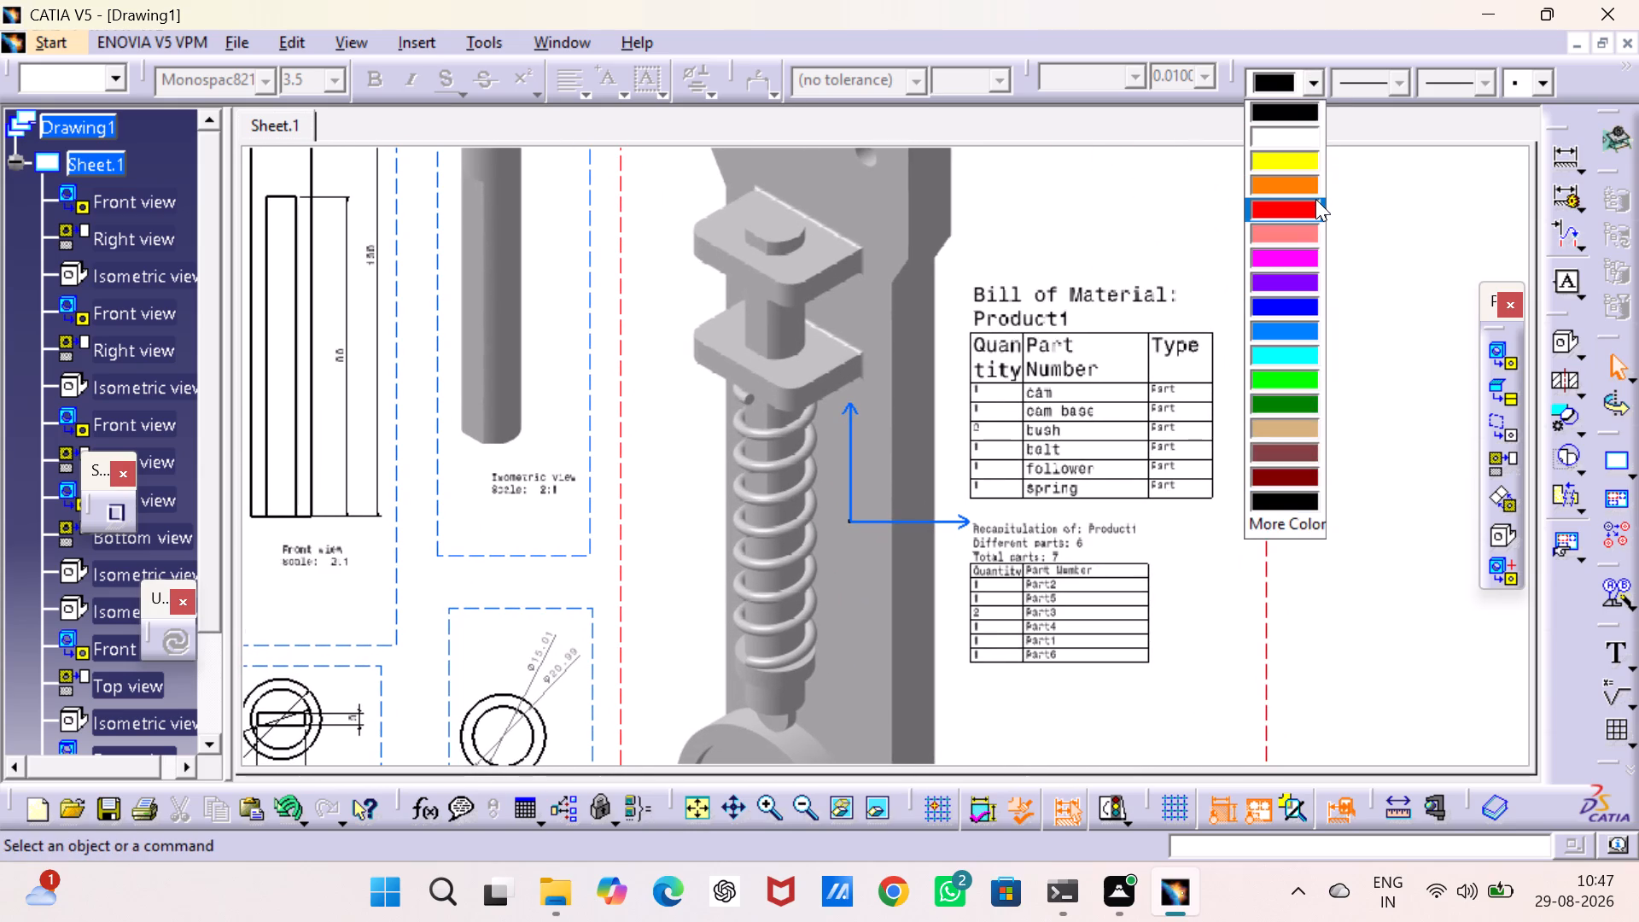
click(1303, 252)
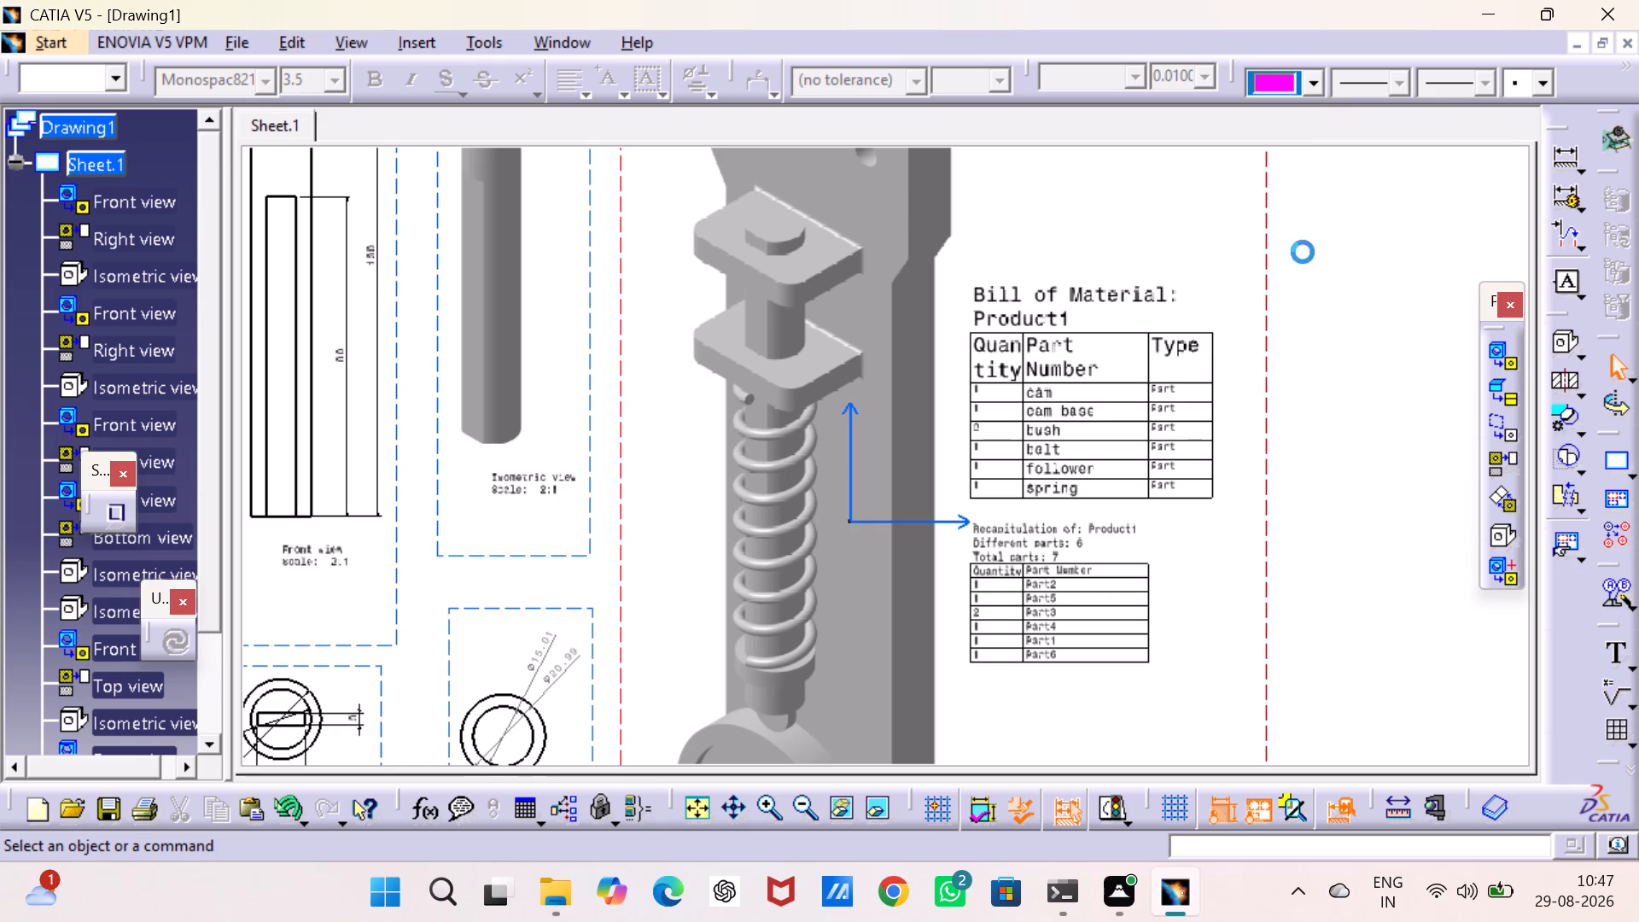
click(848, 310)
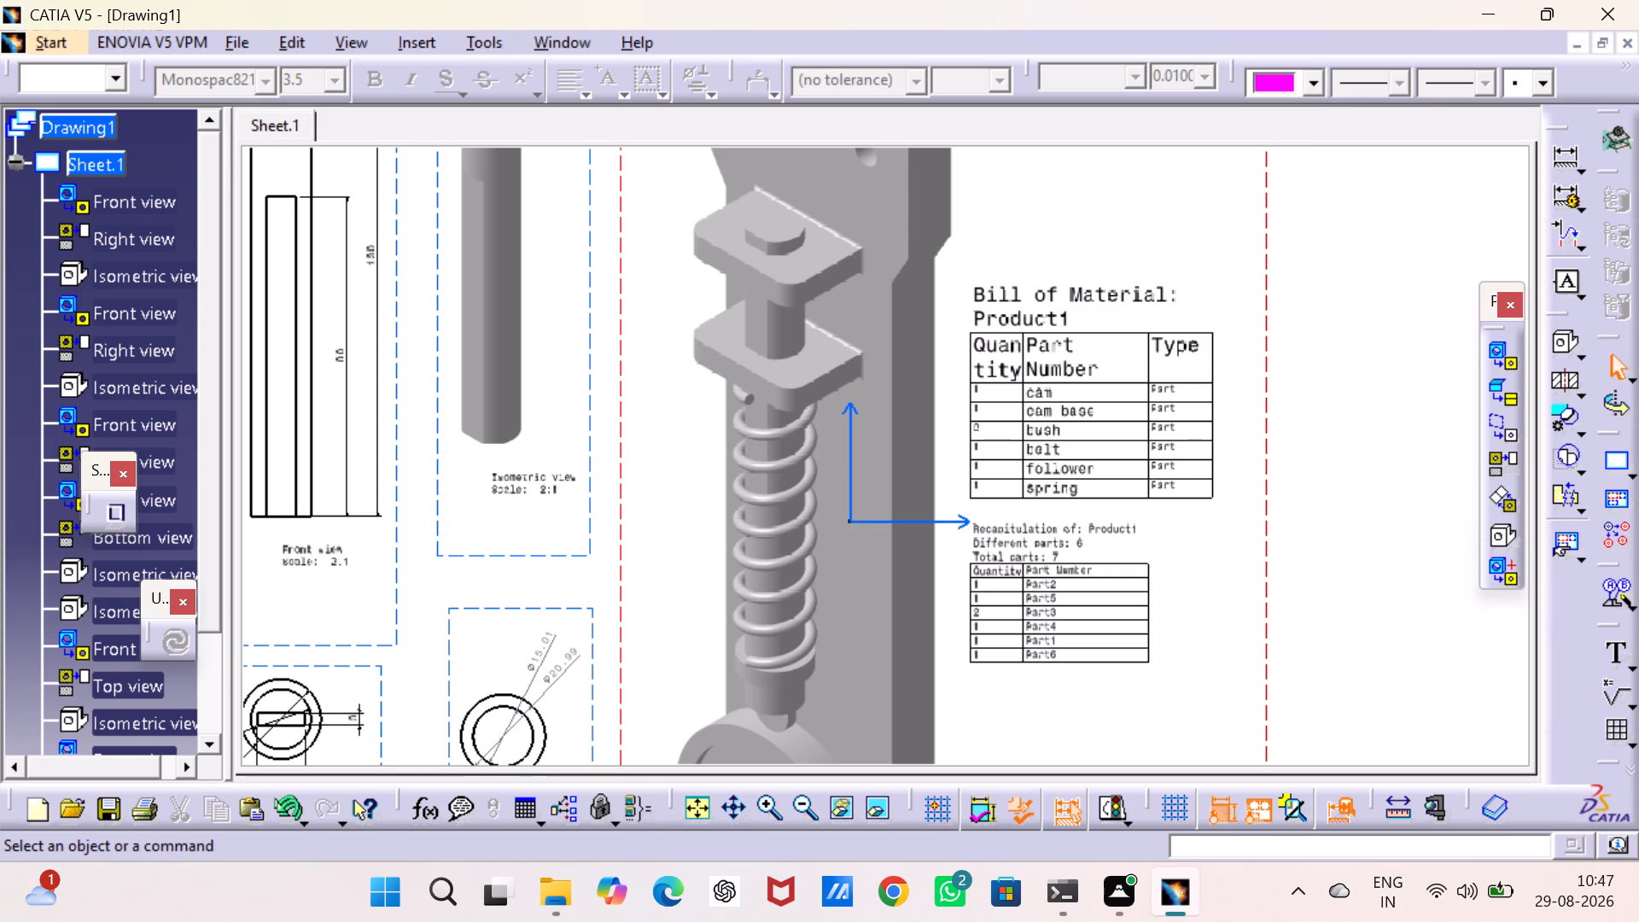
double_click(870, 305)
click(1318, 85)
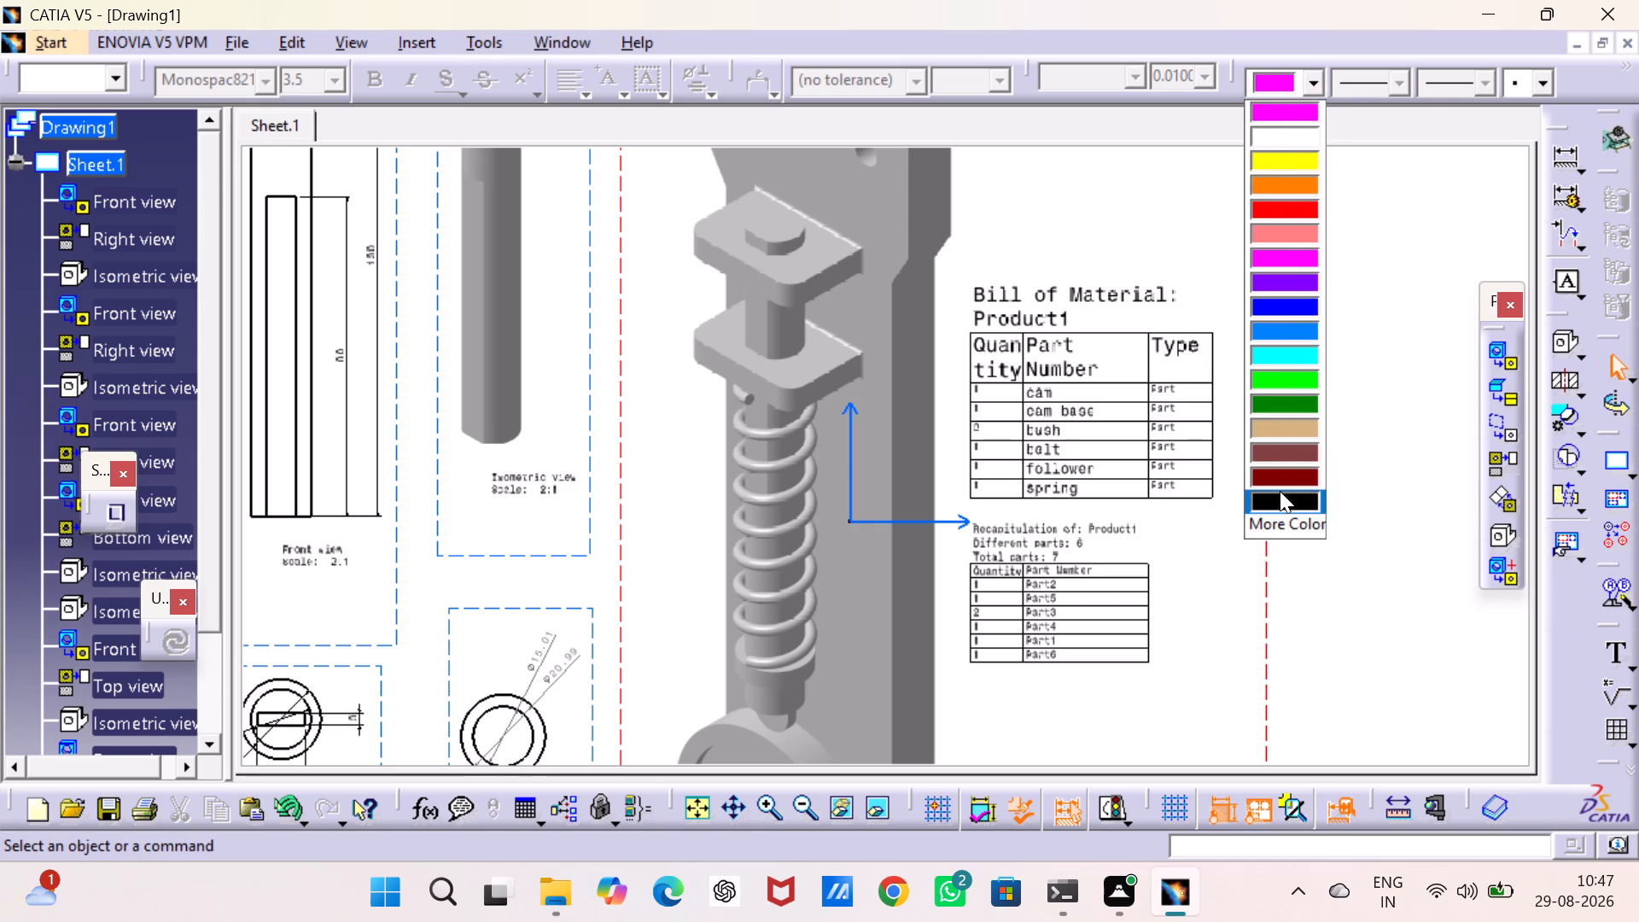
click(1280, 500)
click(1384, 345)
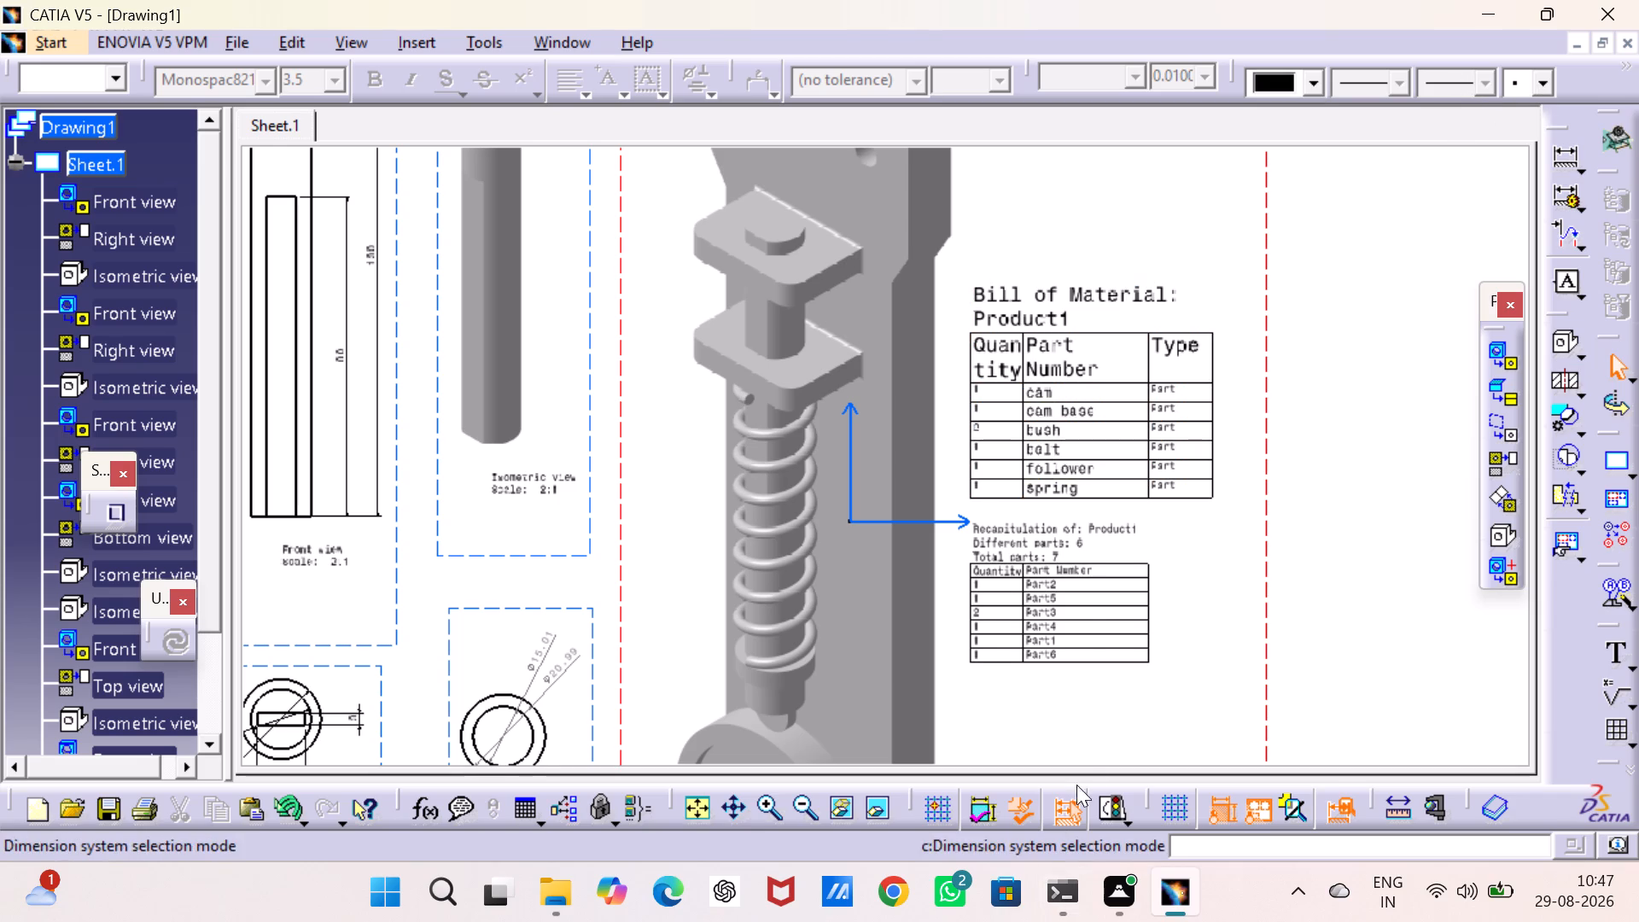
Export the drawing as a PDF named cam assembly in the 3d projects folder, overwriting the existing file.
middle_drag(1133, 627, 1188, 444)
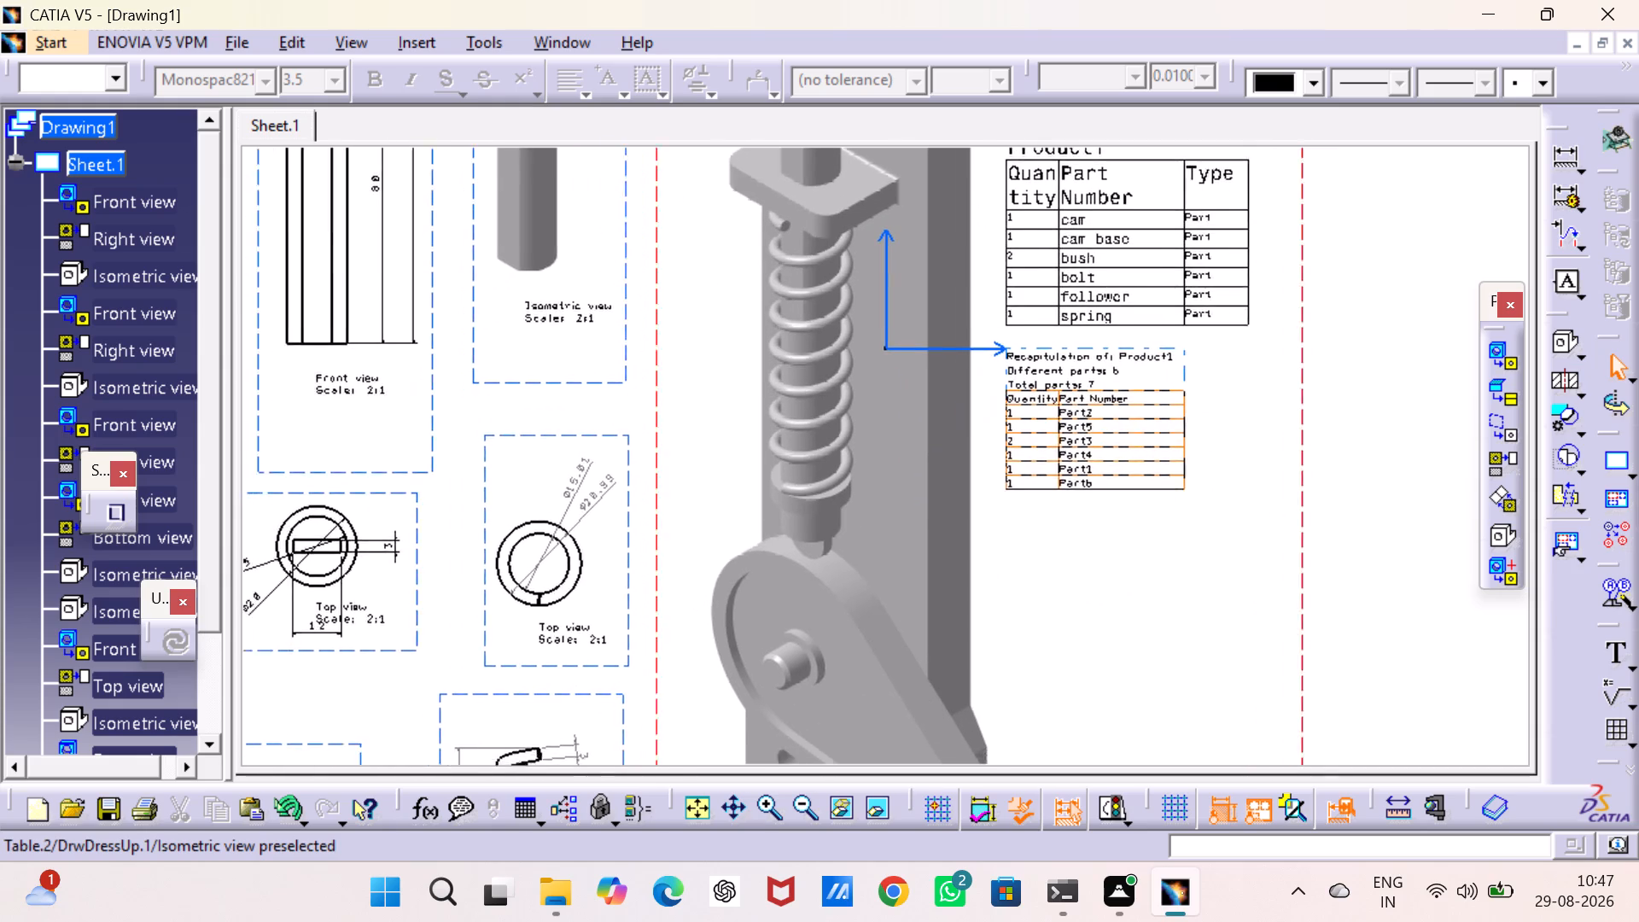
middle_drag(1188, 444, 1206, 427)
key(ctrl+s)
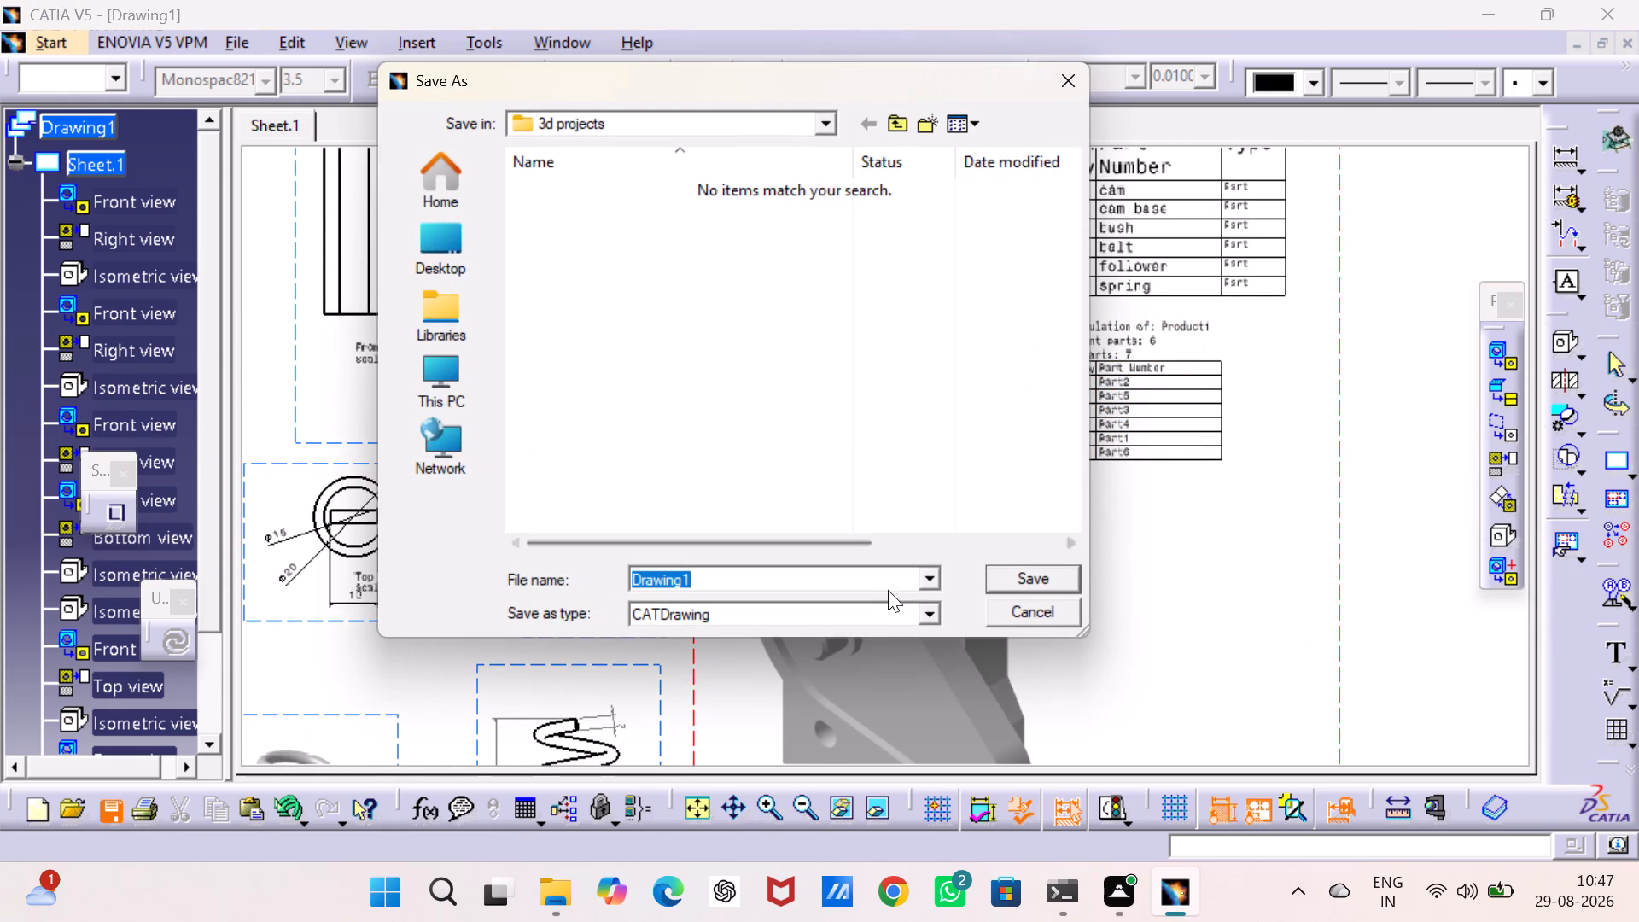
click(933, 576)
click(930, 575)
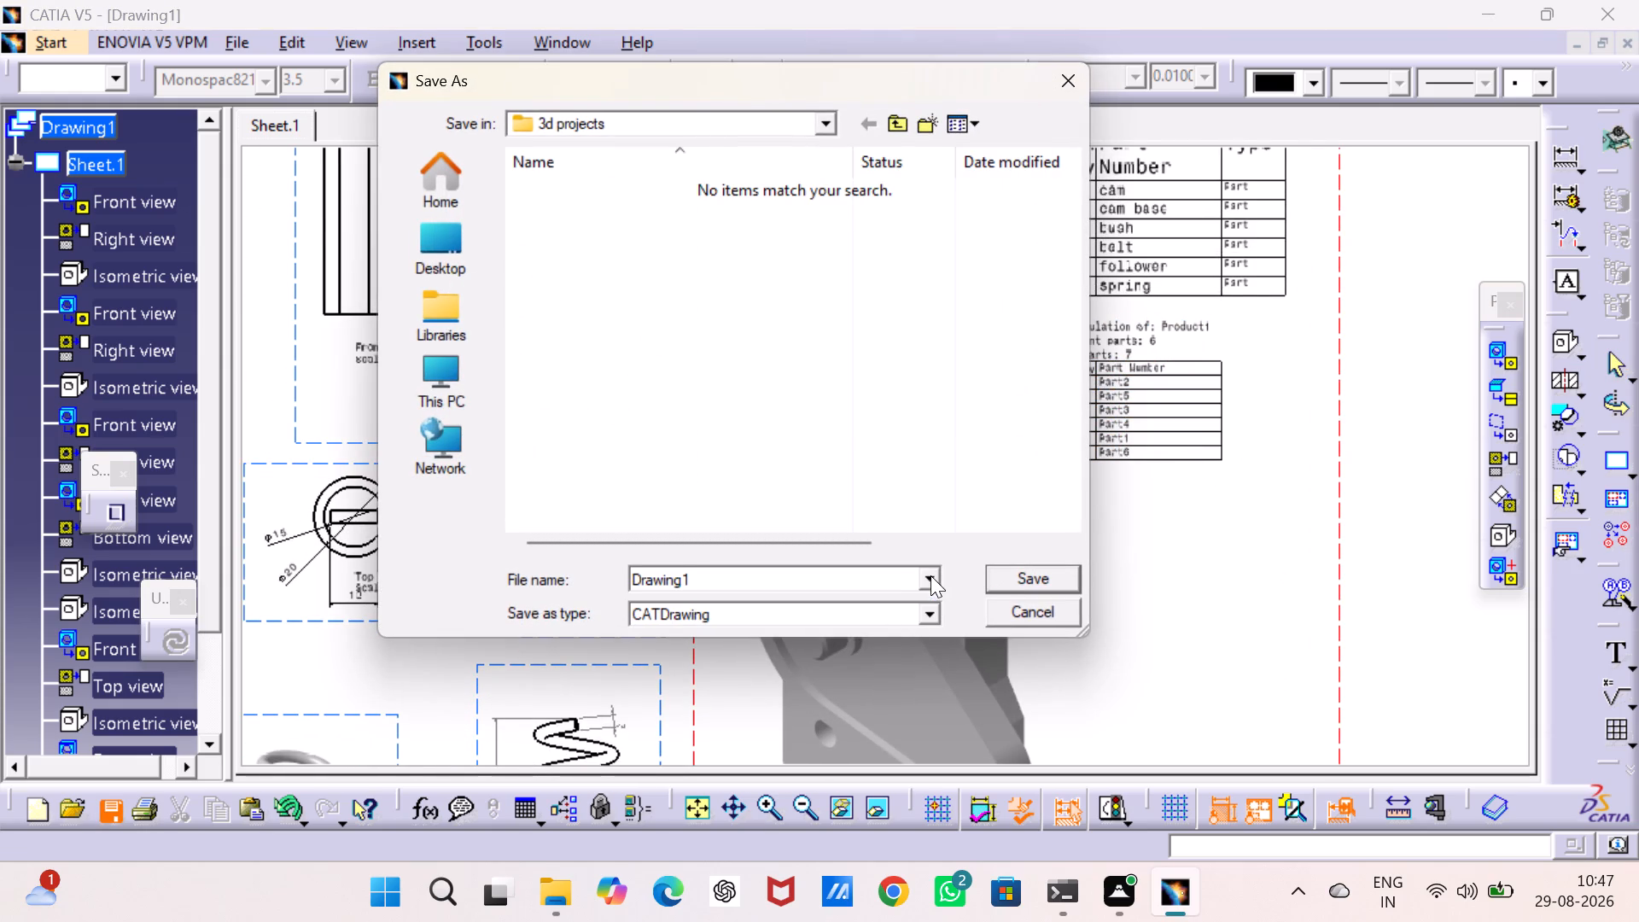
text(cam)
key(space)
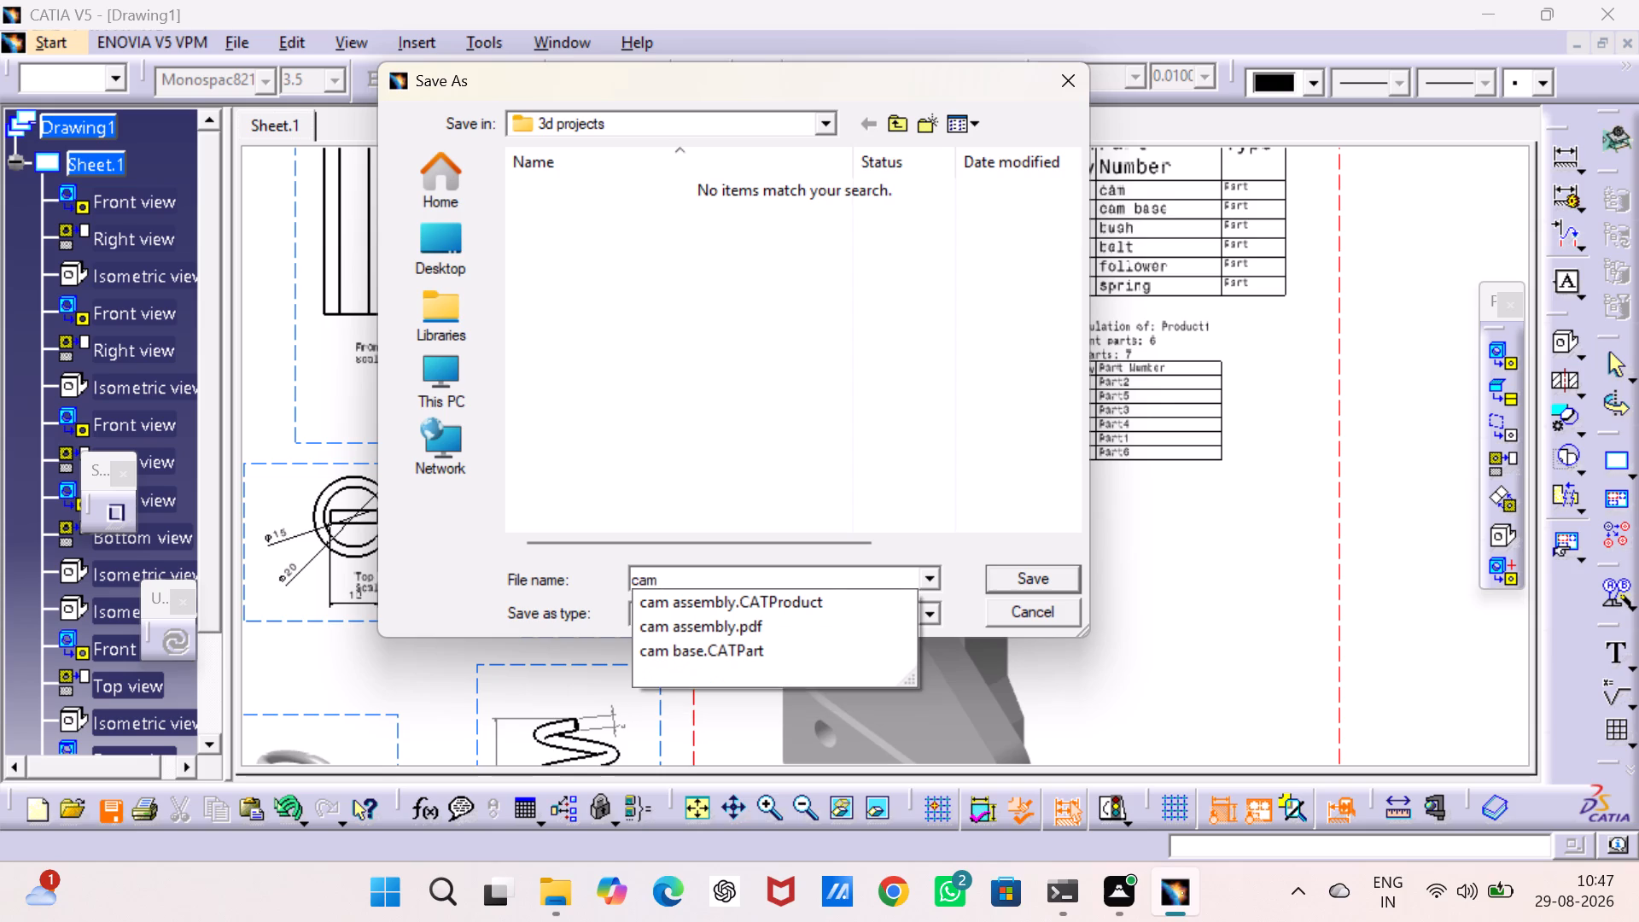
click(805, 619)
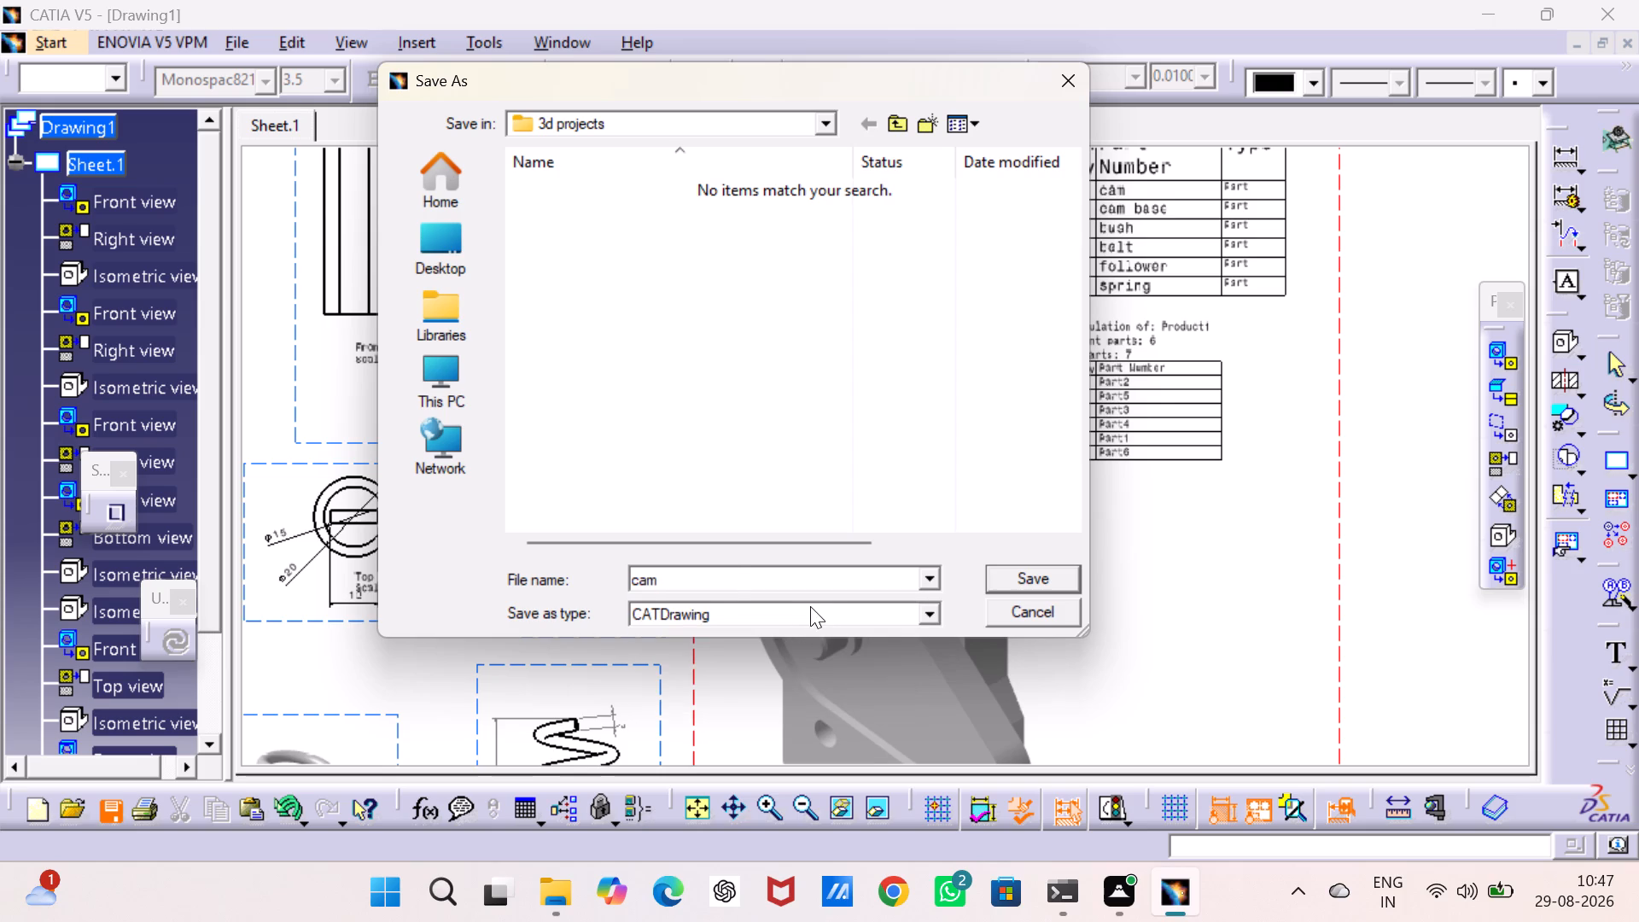
click(932, 616)
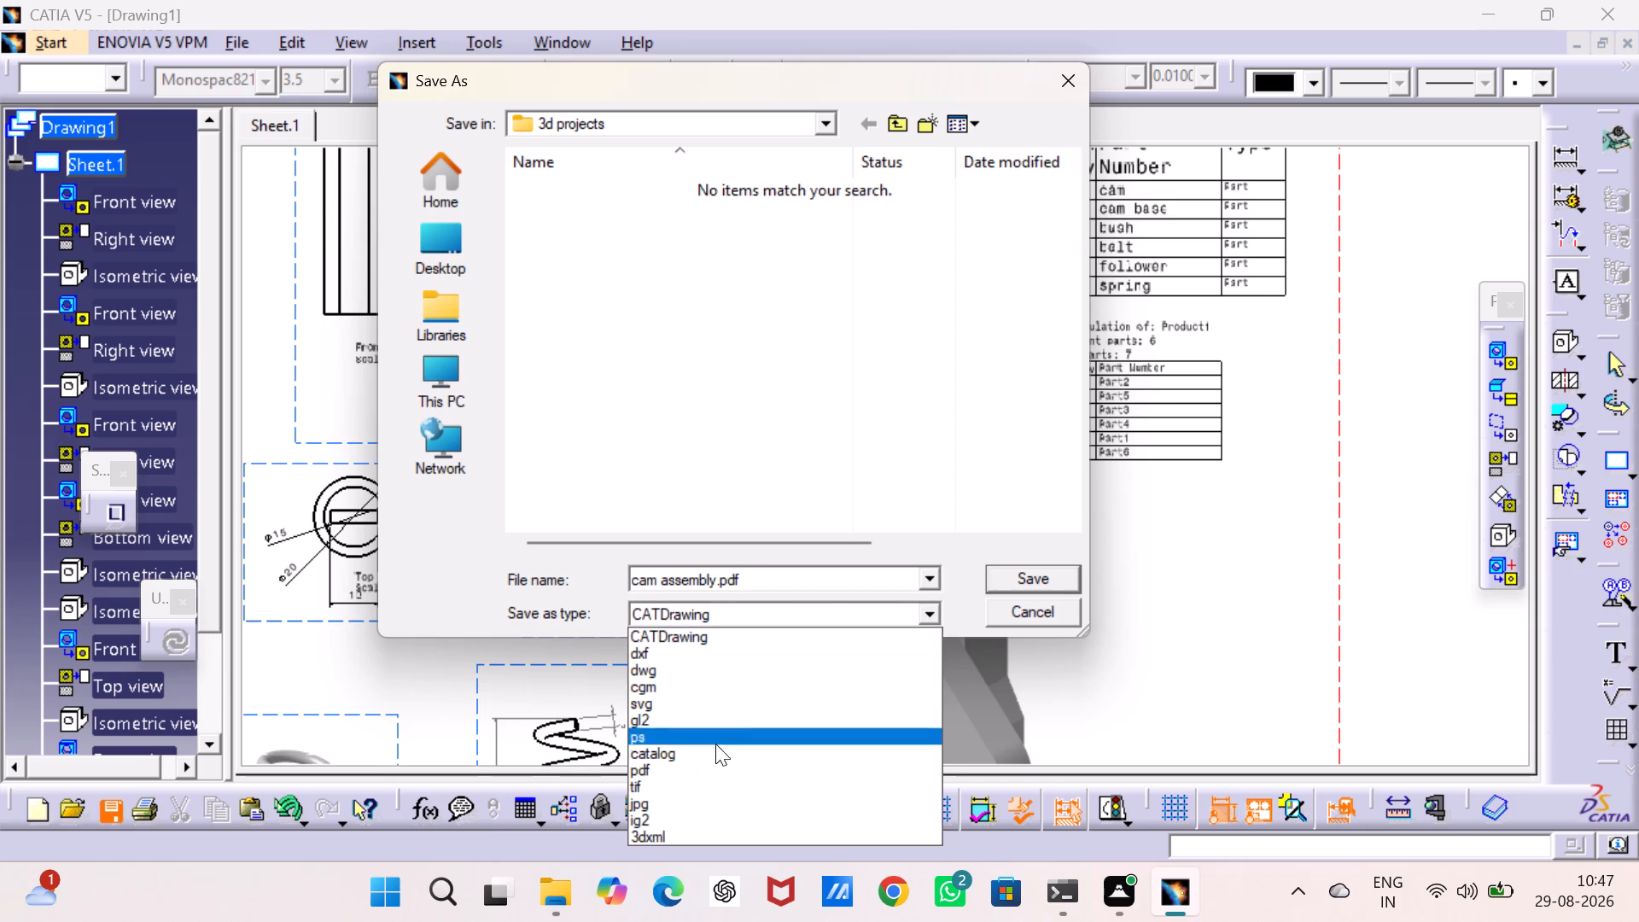
click(709, 769)
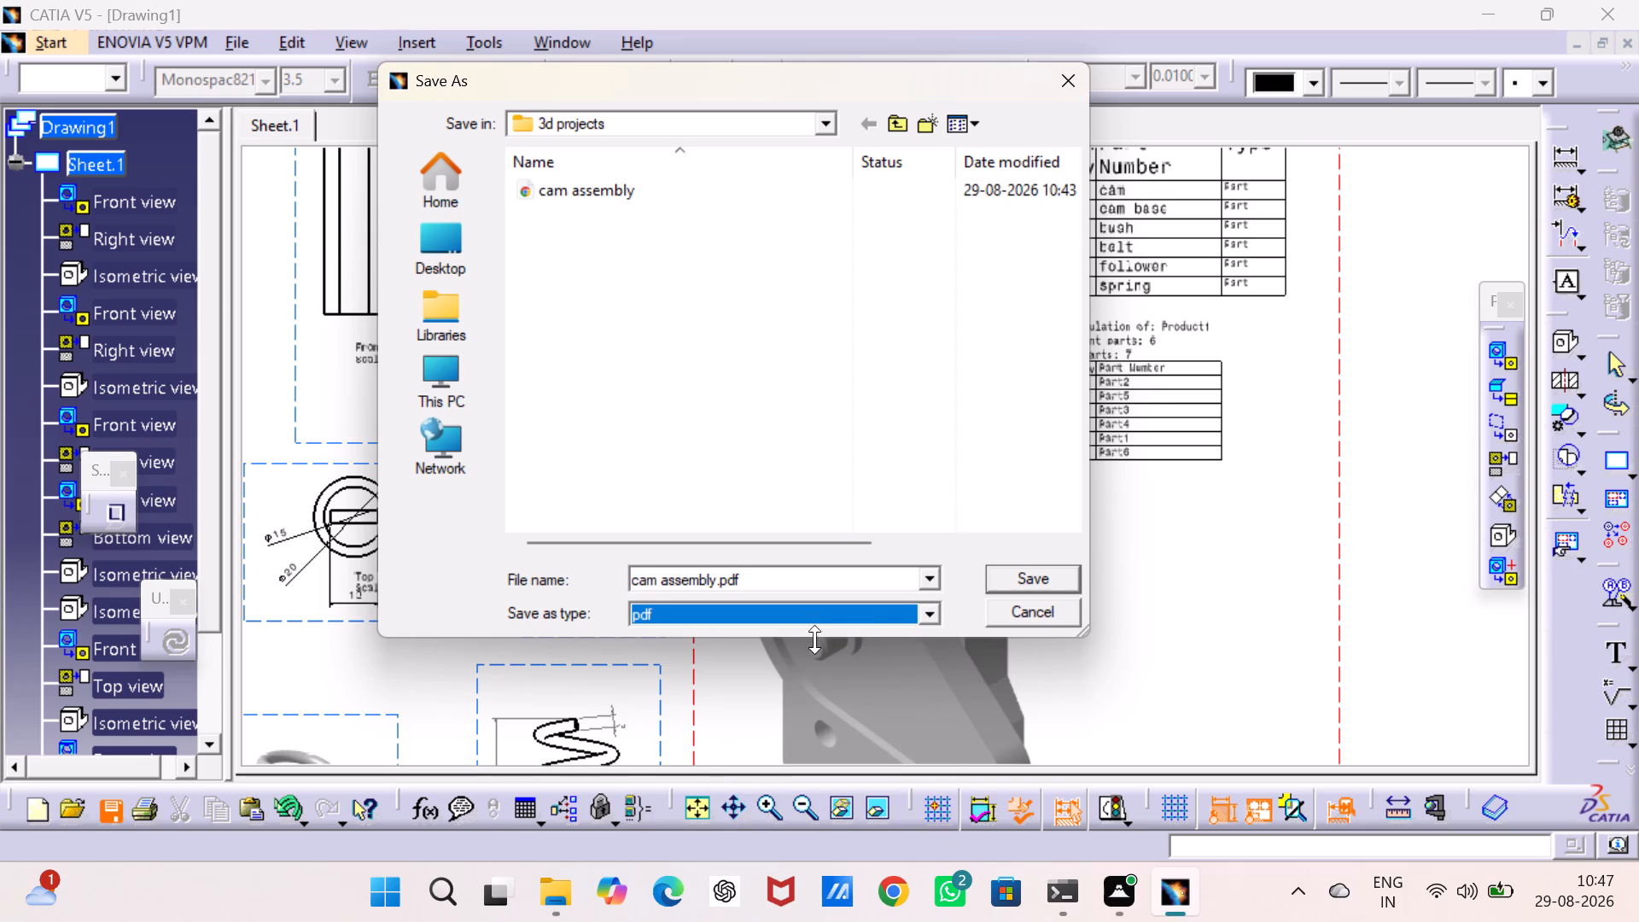
click(1011, 575)
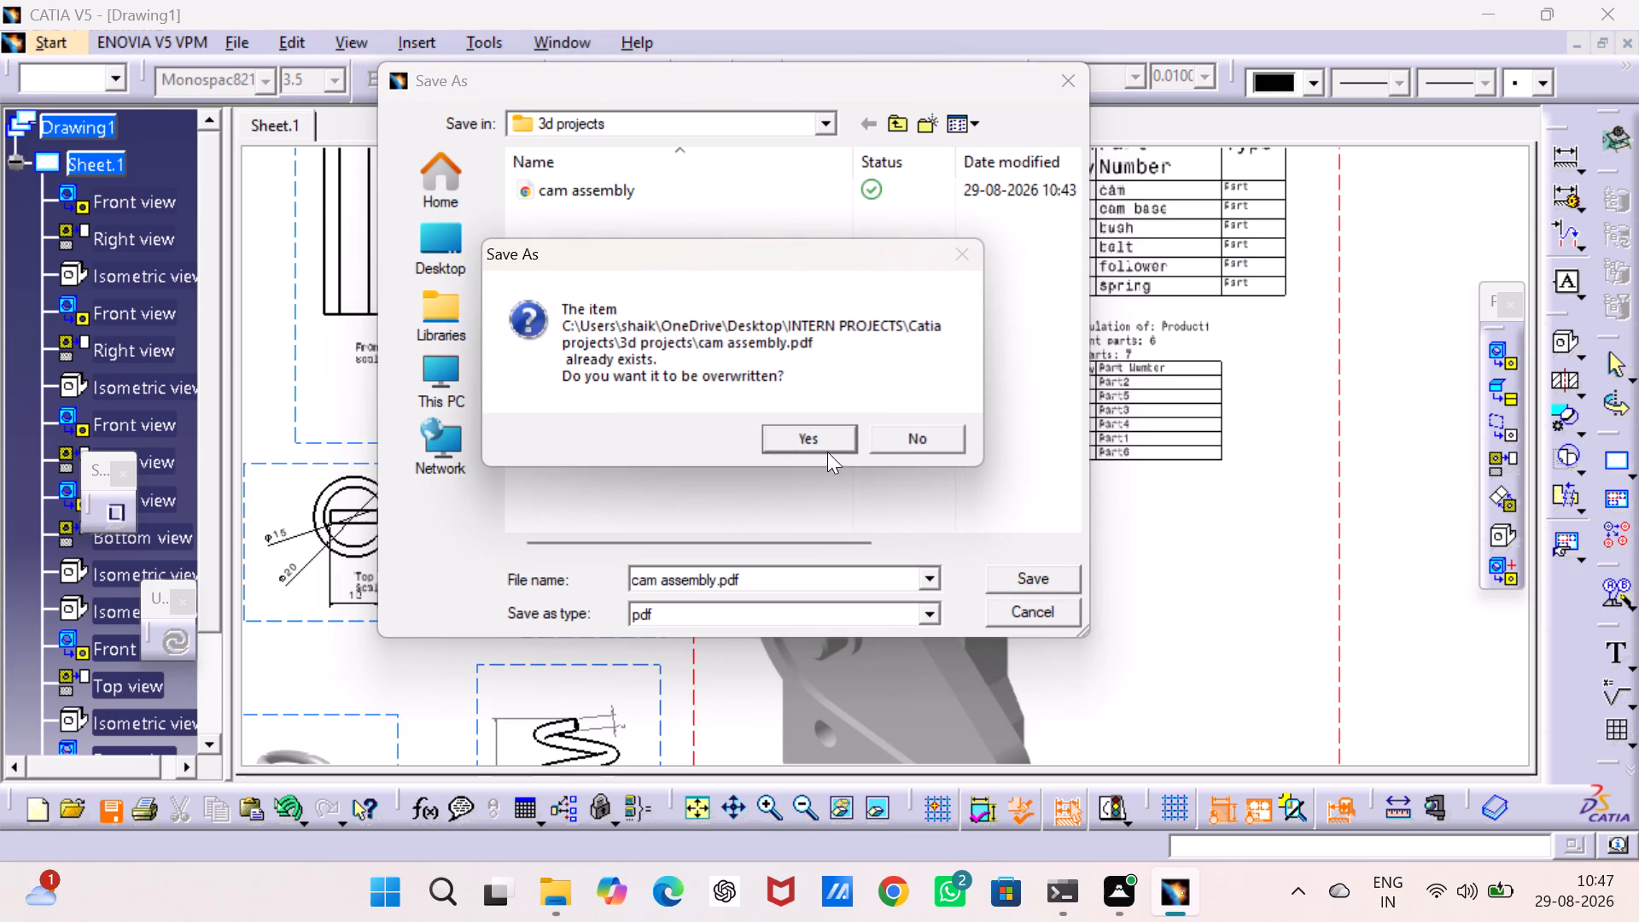
click(823, 433)
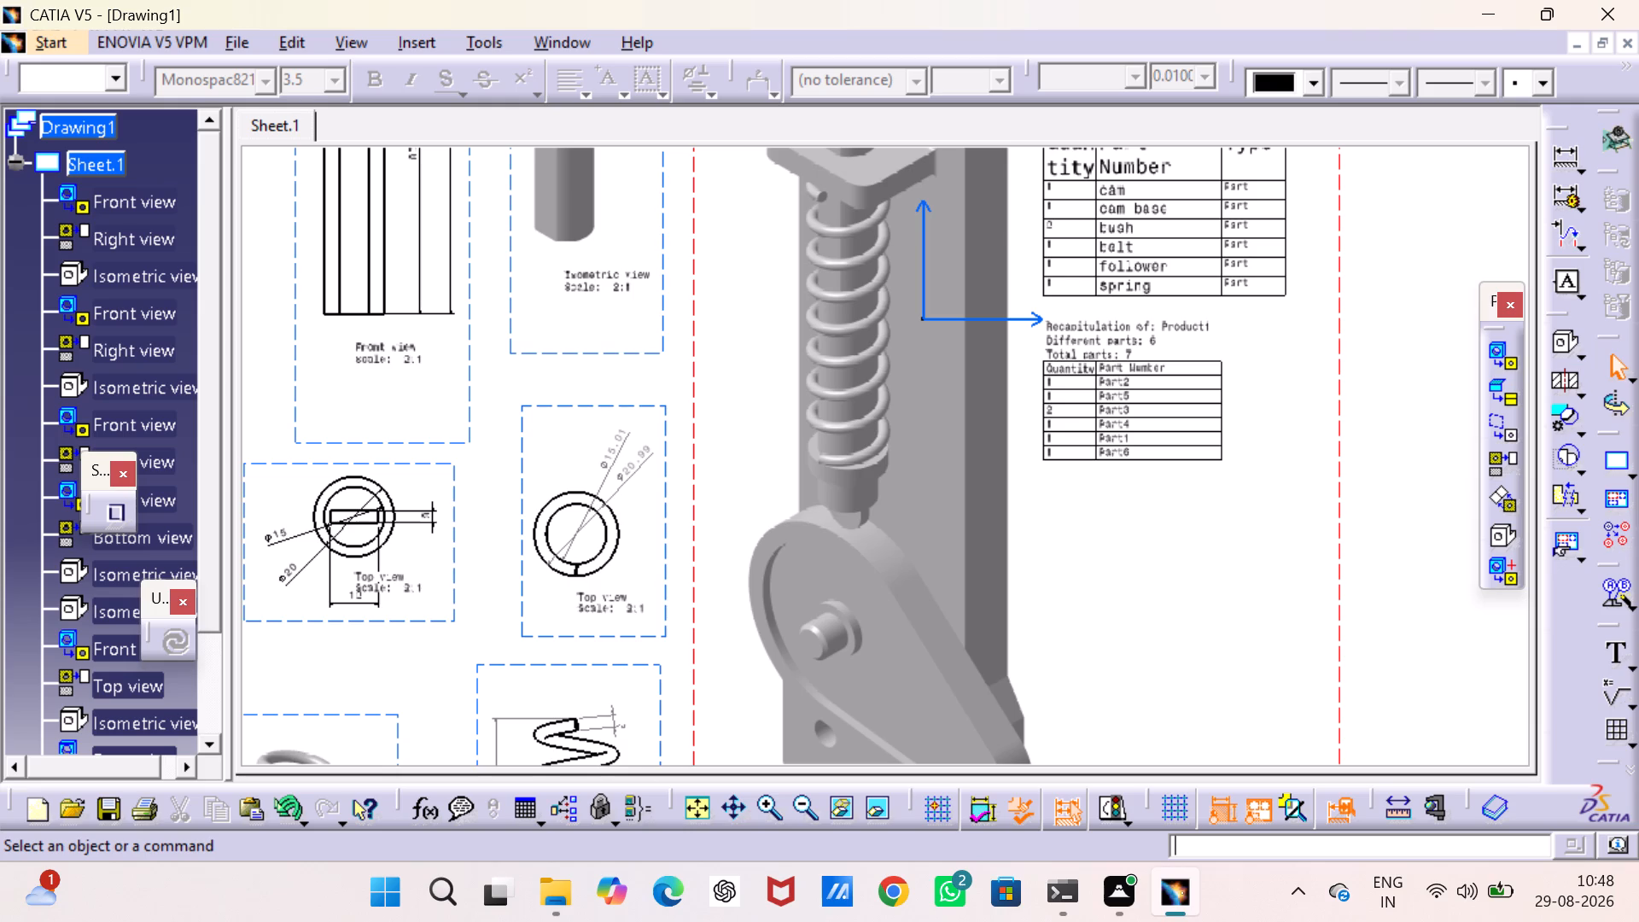
Examine the assembly isometric view, its tables, and the neighbouring bolt and spring views for completeness.
click(1379, 536)
middle_drag(802, 602, 899, 389)
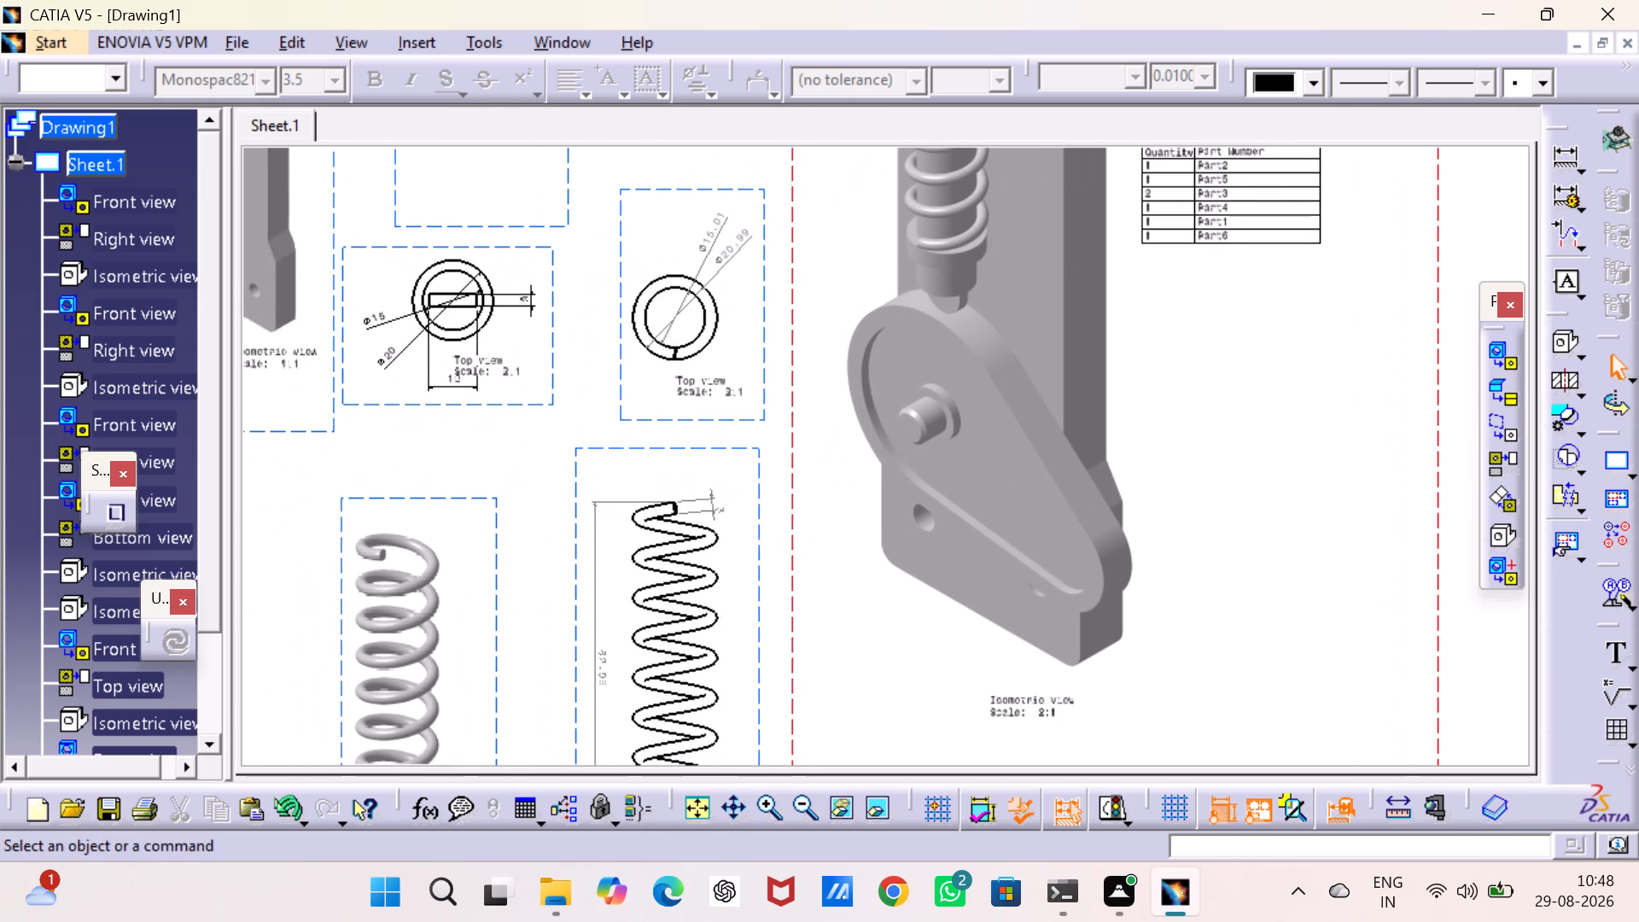
middle_drag(703, 379, 721, 355)
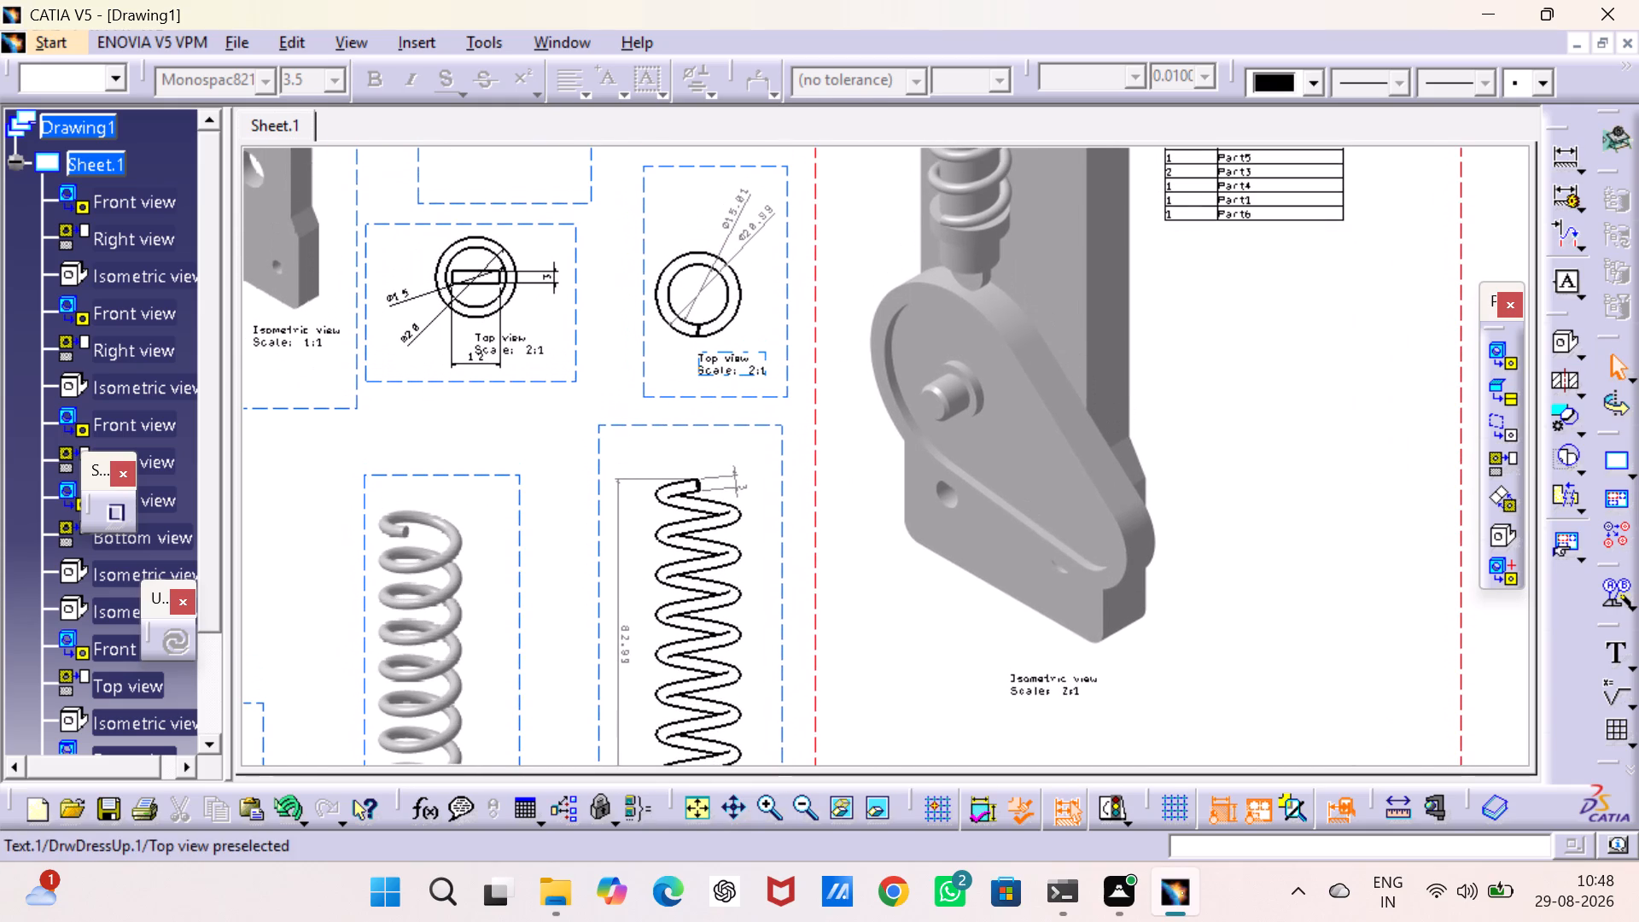
middle_drag(721, 355, 721, 356)
middle_drag(721, 356, 814, 353)
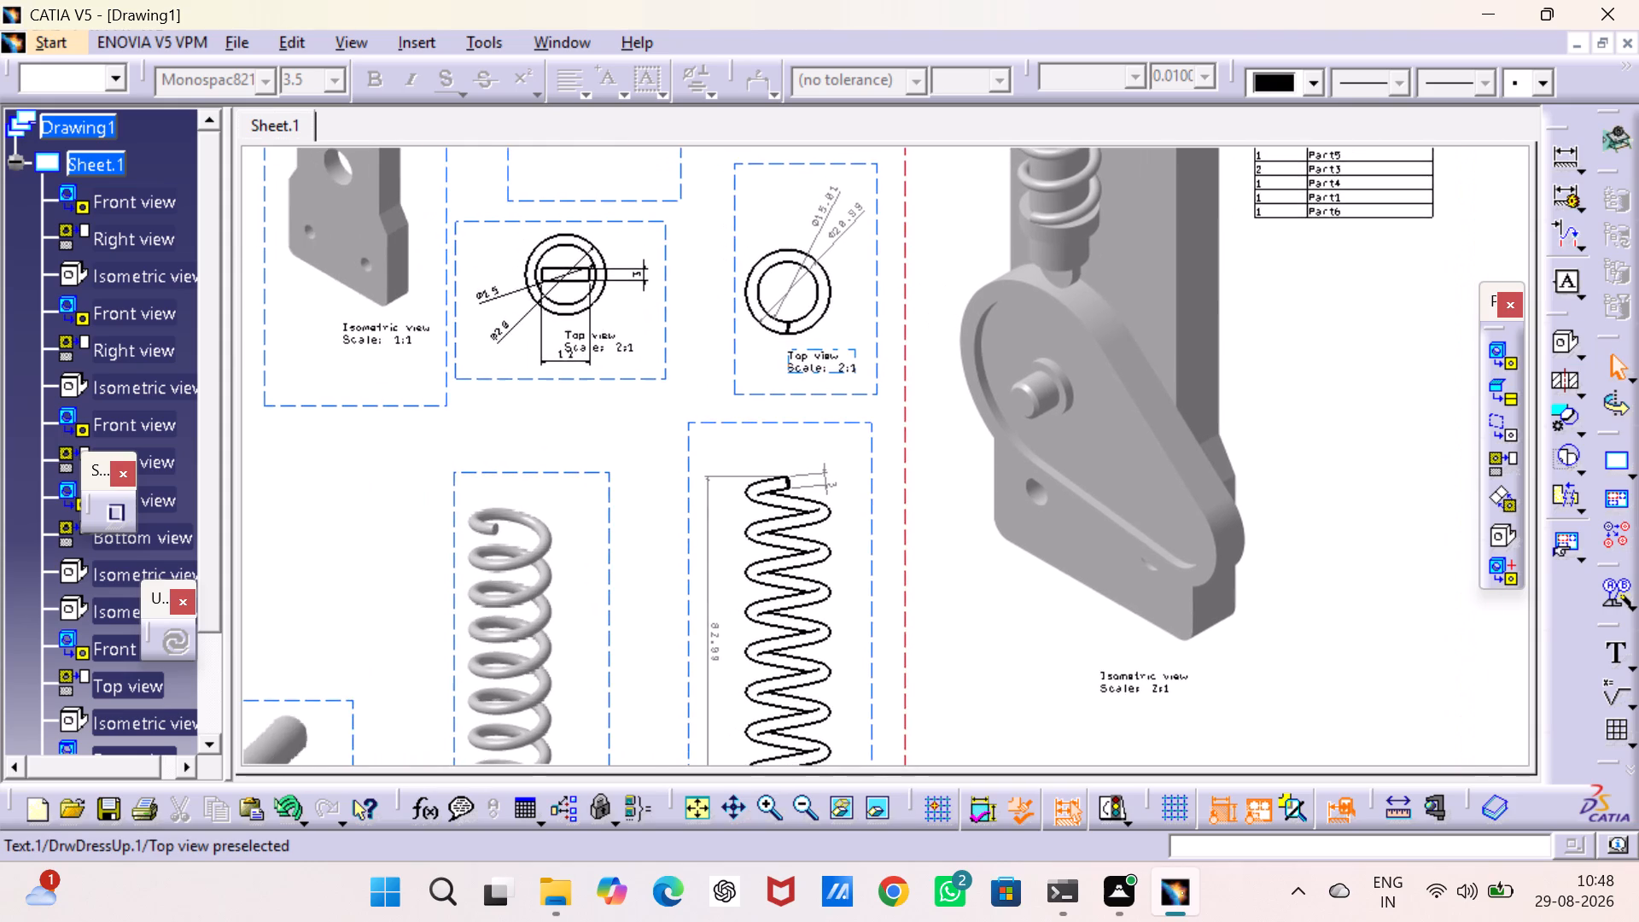
middle_drag(814, 353, 643, 561)
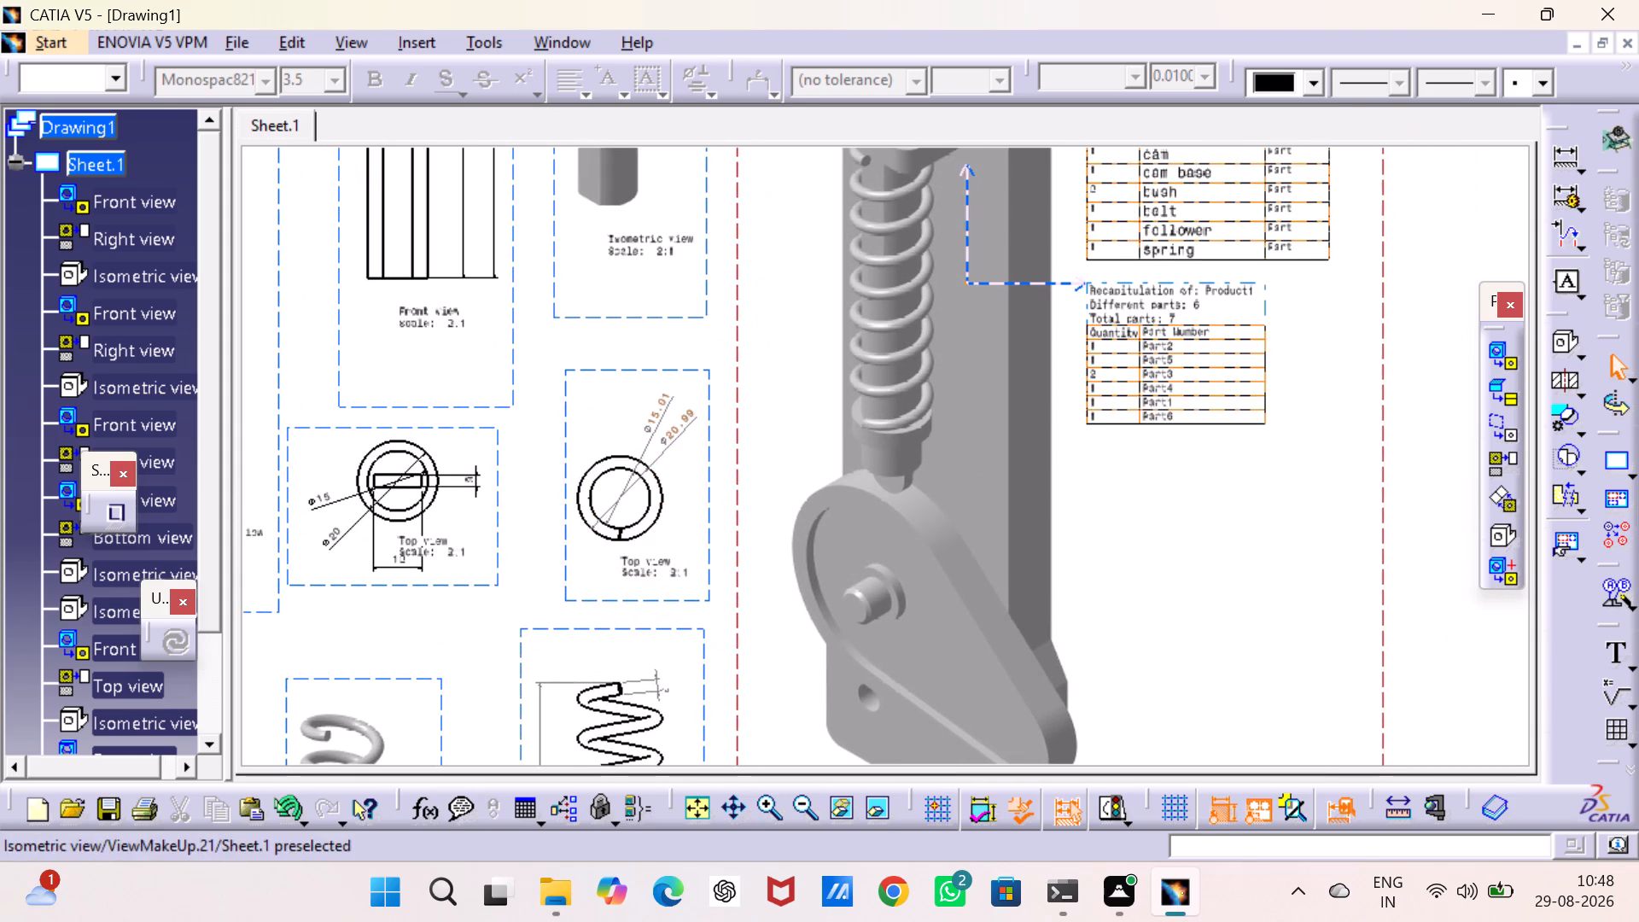
middle_drag(742, 407, 636, 542)
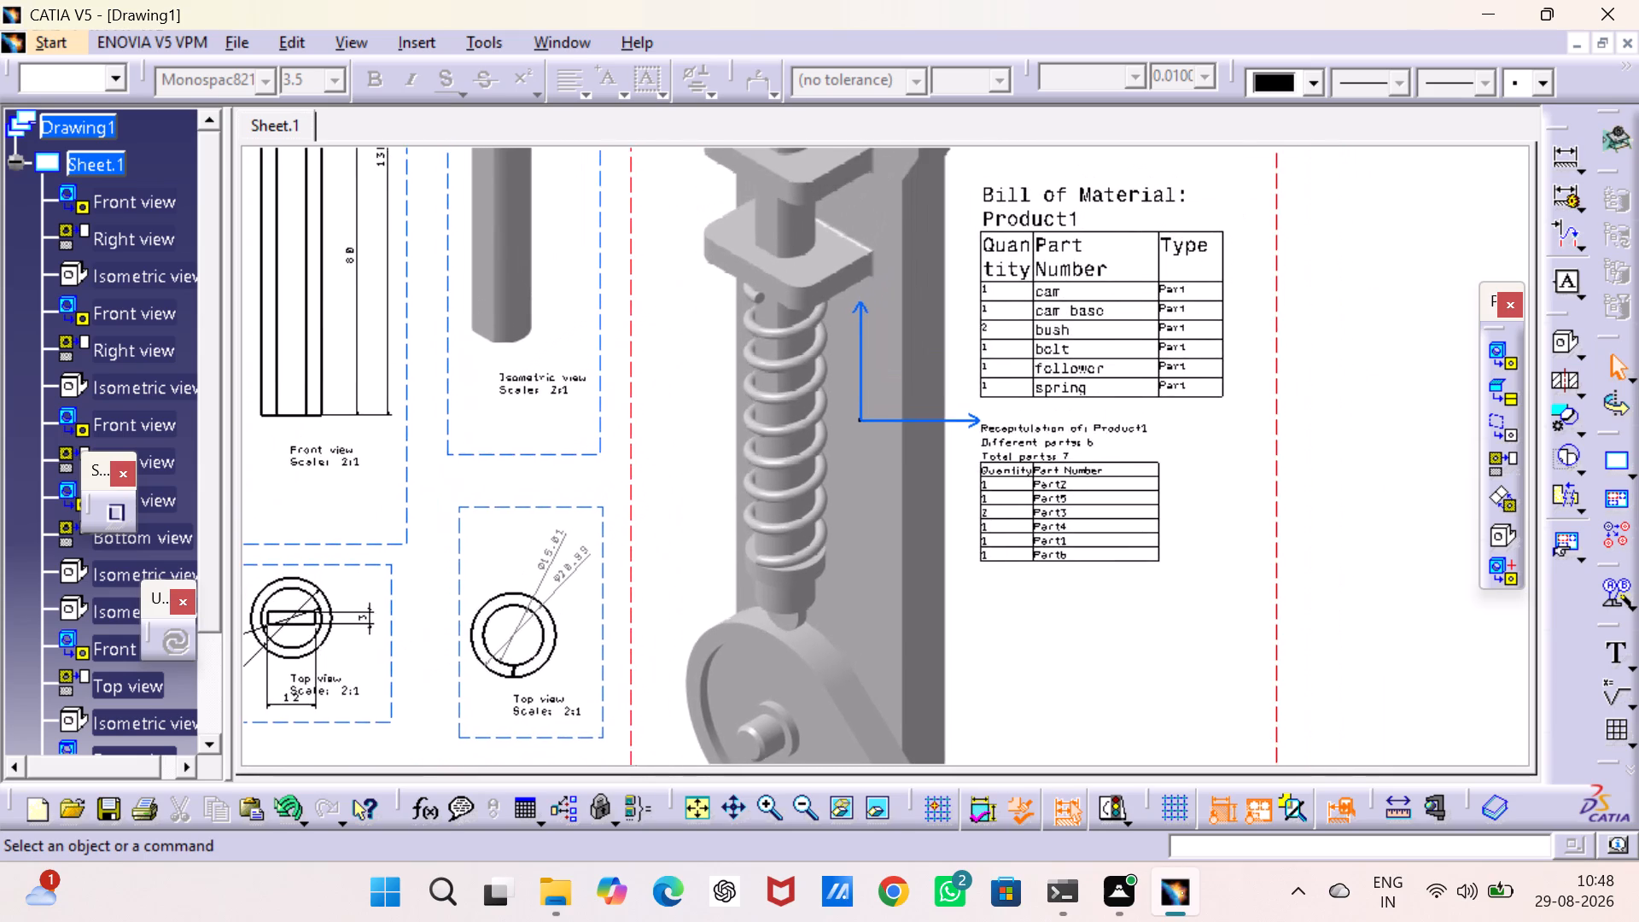
middle_drag(636, 542, 634, 554)
middle_drag(652, 436, 663, 480)
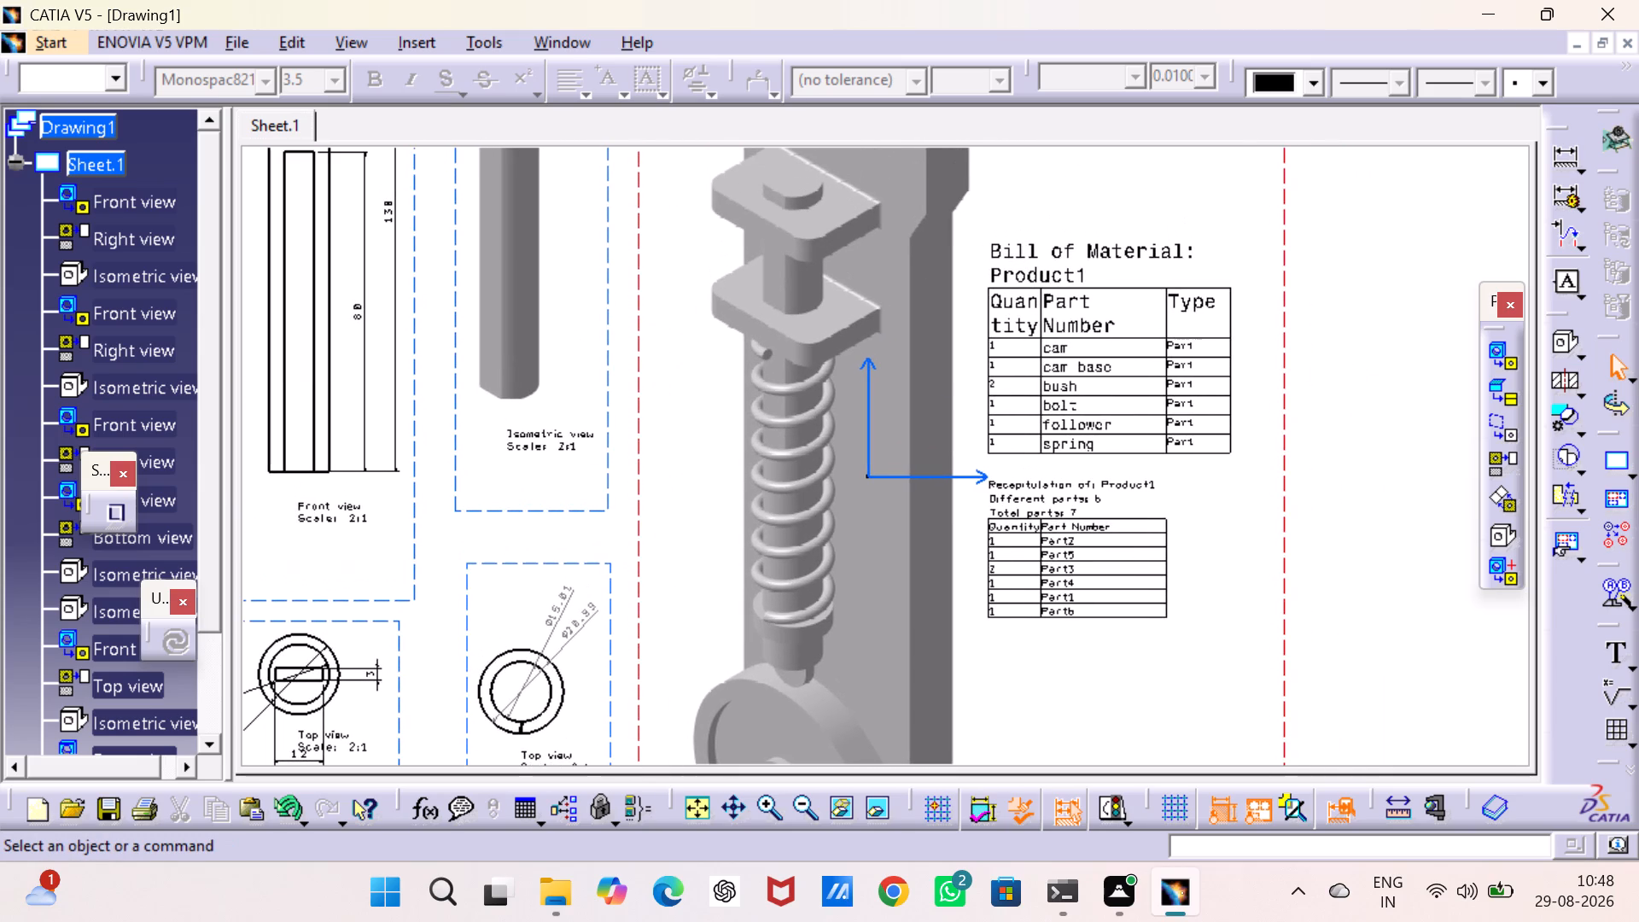
middle_drag(663, 480, 694, 333)
middle_drag(693, 482, 703, 325)
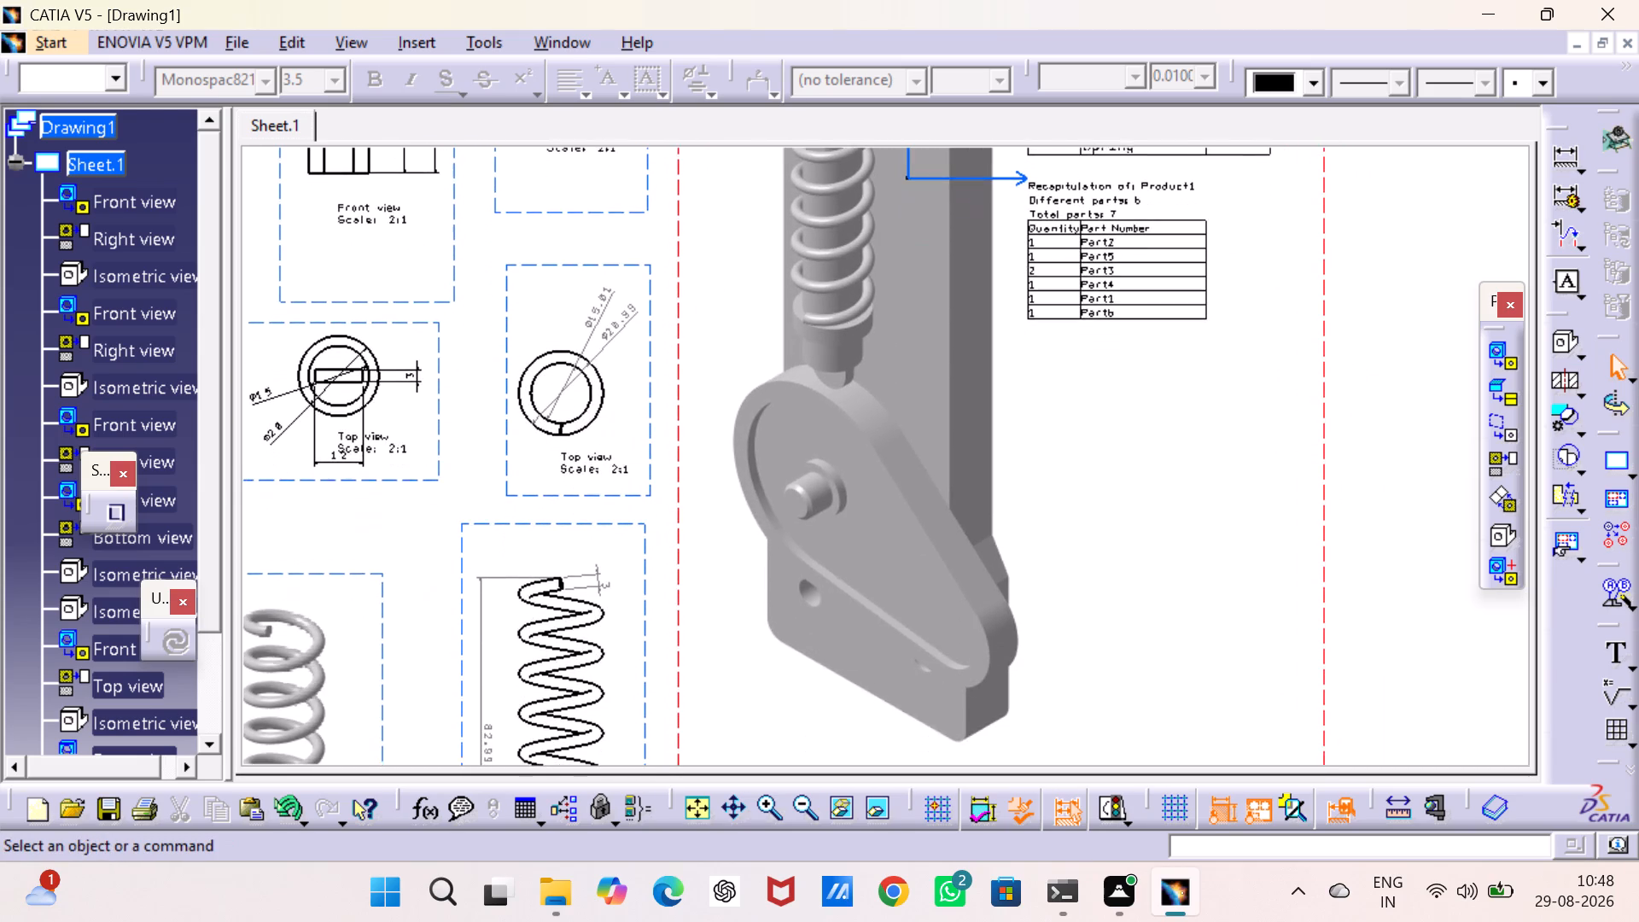
middle_drag(703, 325, 703, 323)
middle_drag(688, 372, 697, 279)
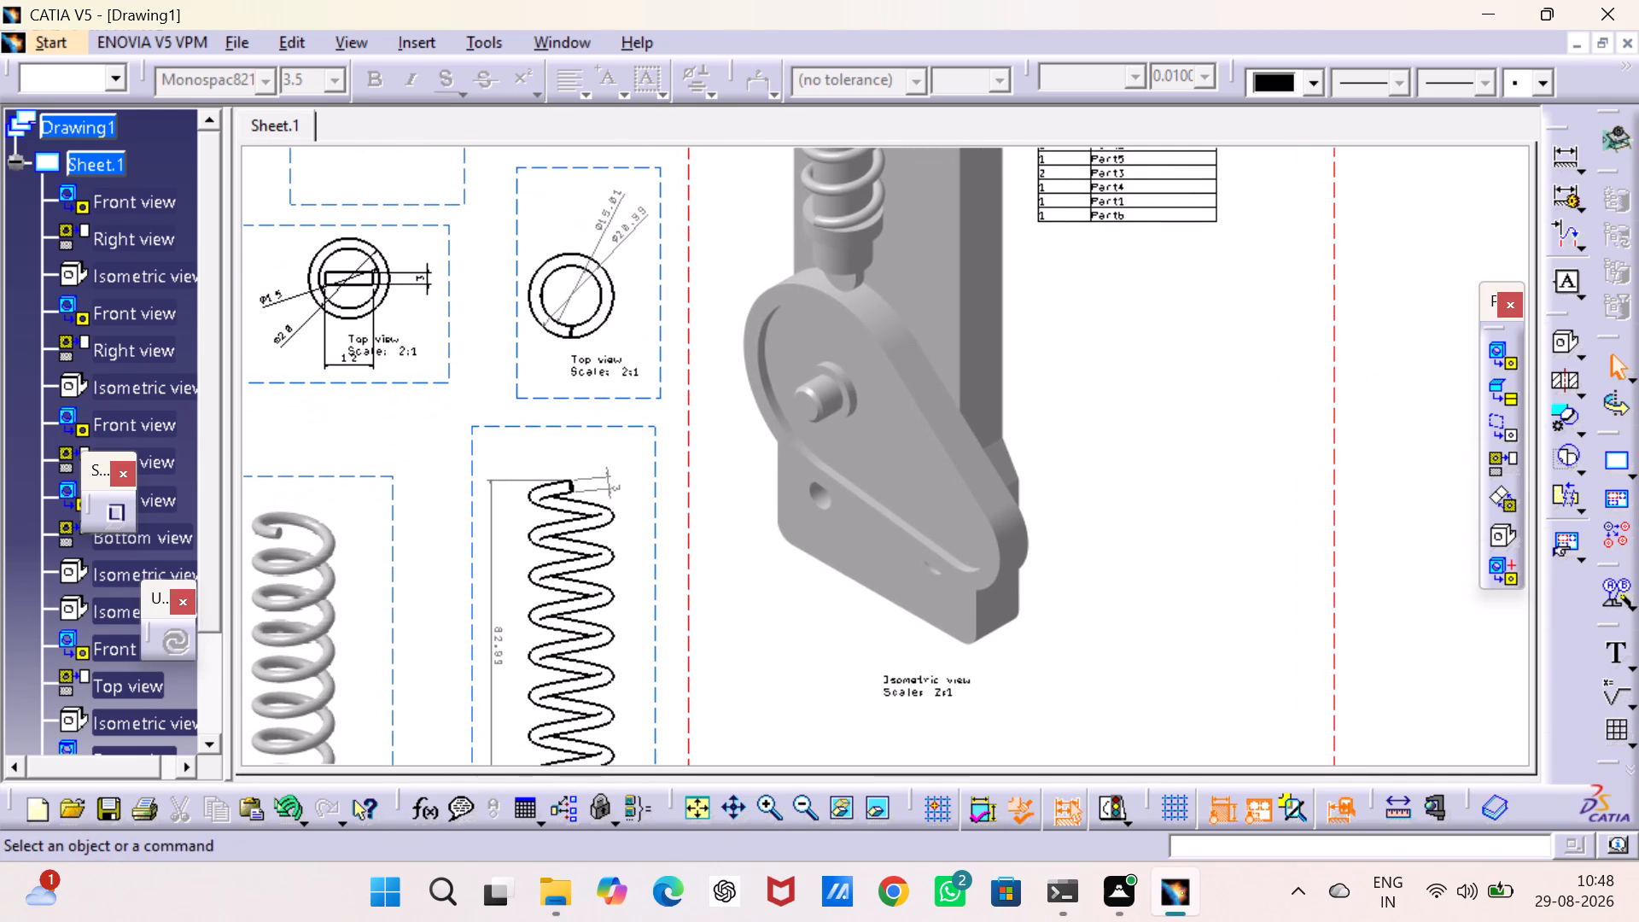
middle_drag(697, 278, 701, 82)
scroll(697, 278, up, 1)
middle_drag(695, 368, 717, 231)
middle_drag(717, 231, 686, 442)
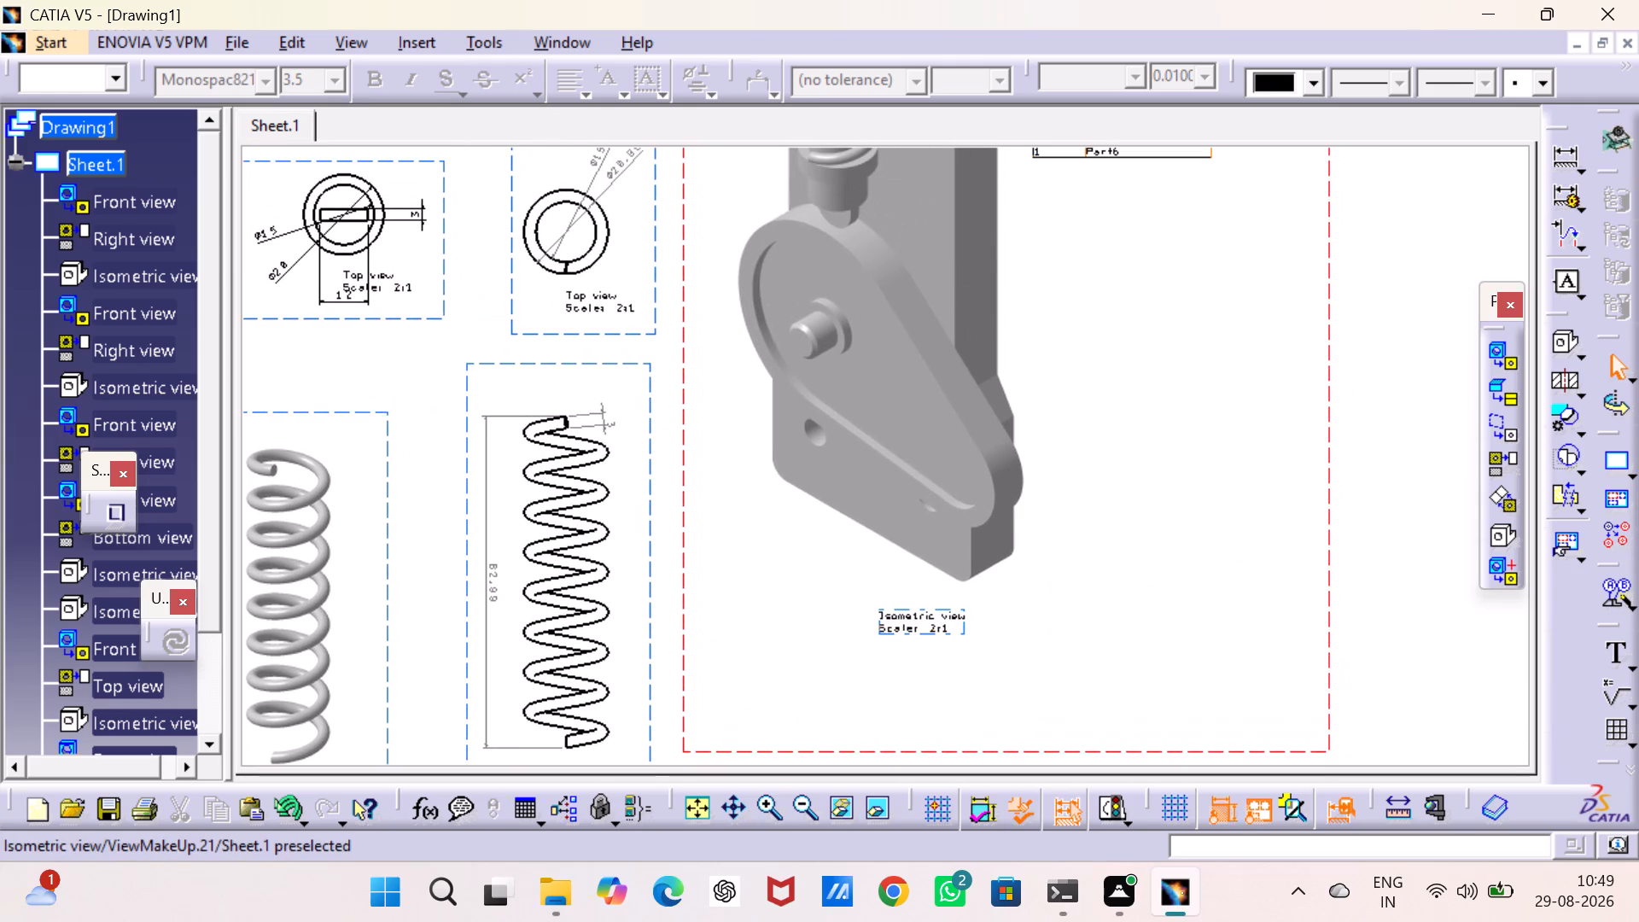
middle_drag(686, 442, 680, 519)
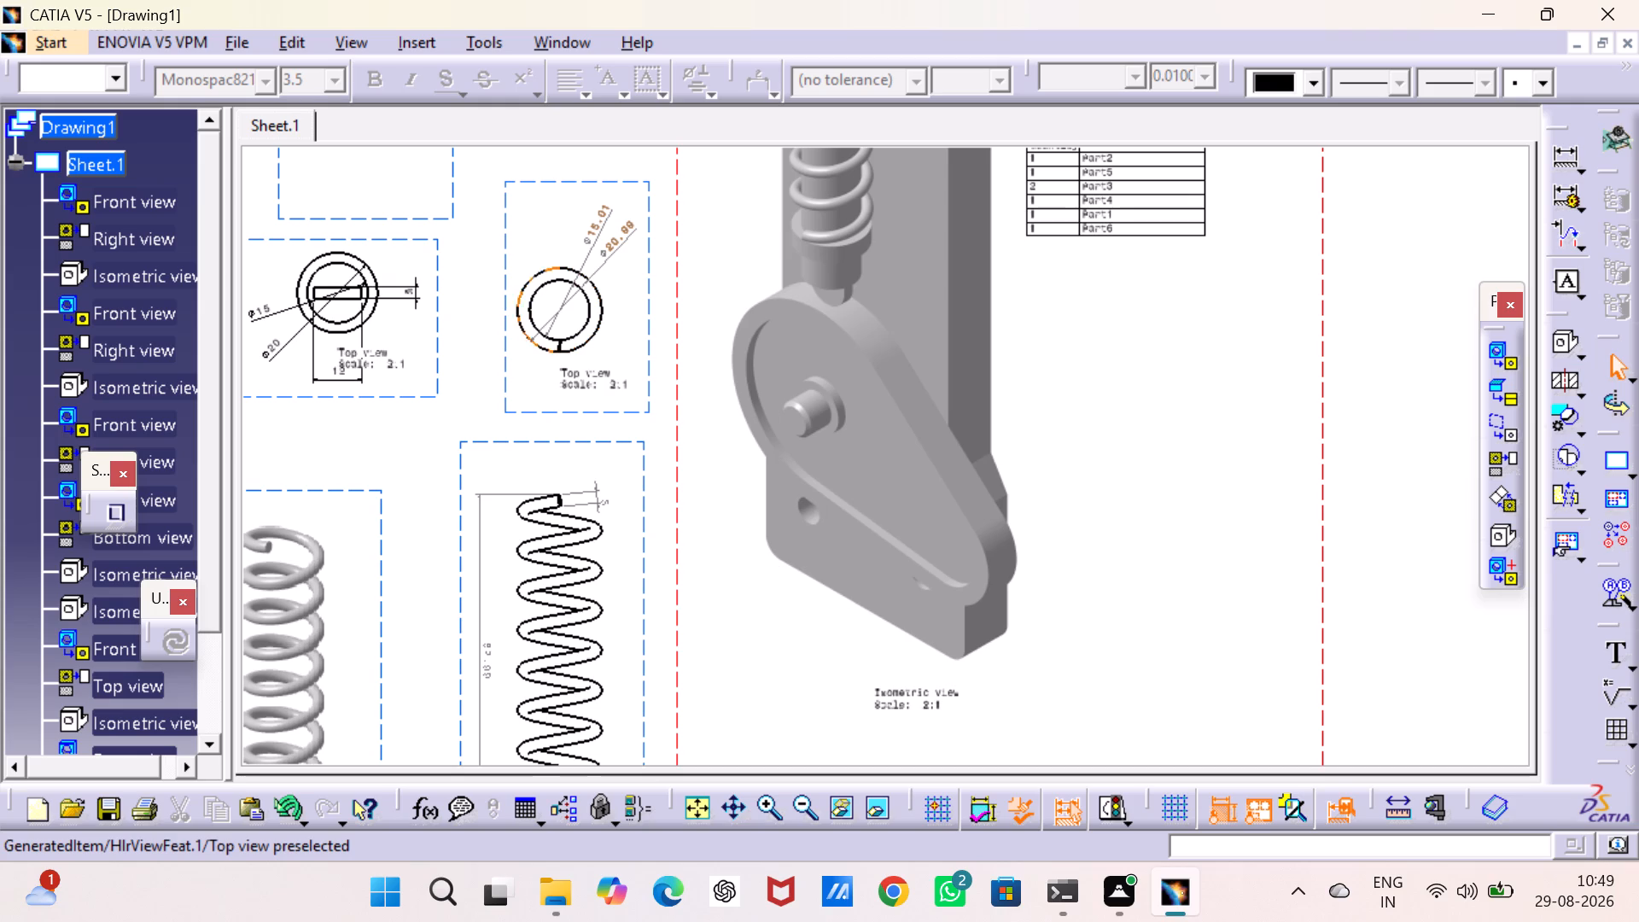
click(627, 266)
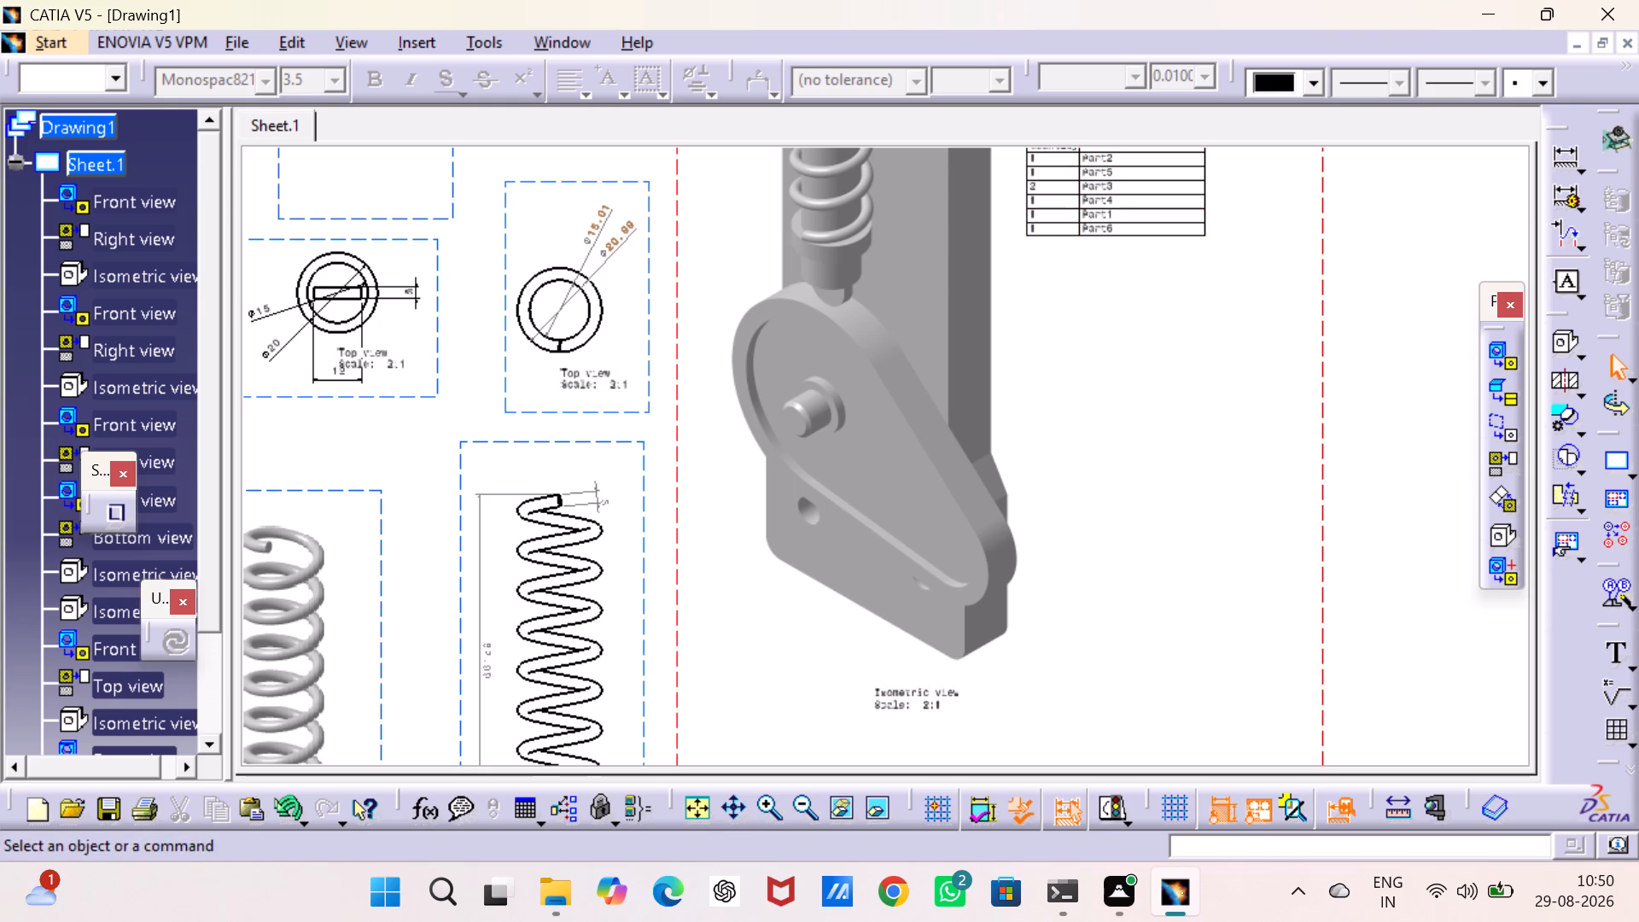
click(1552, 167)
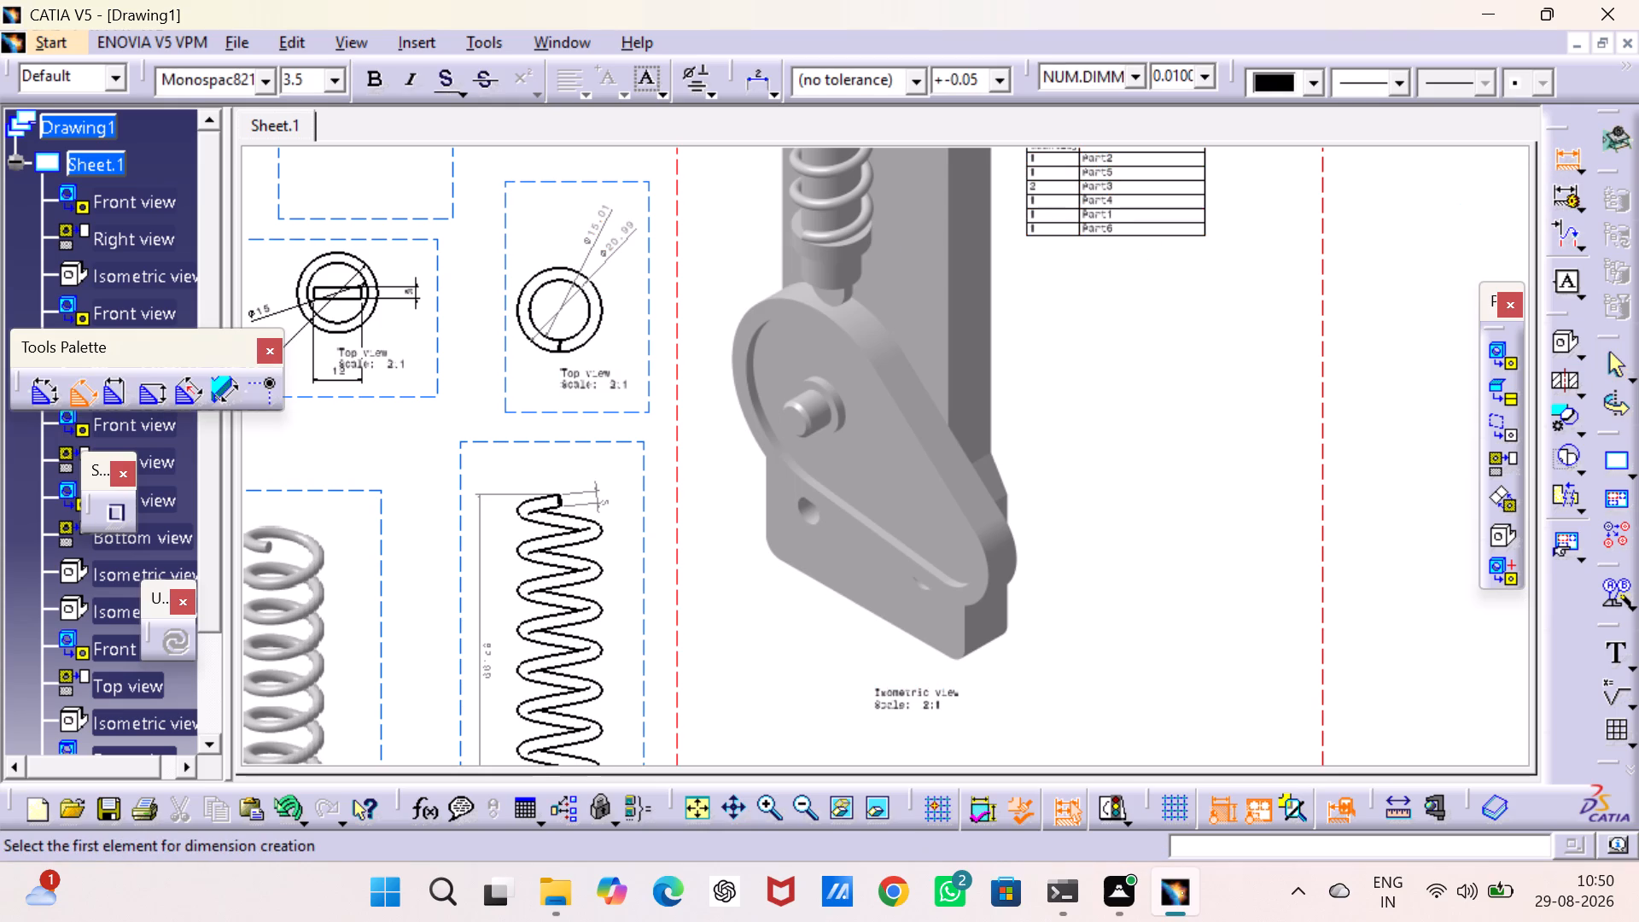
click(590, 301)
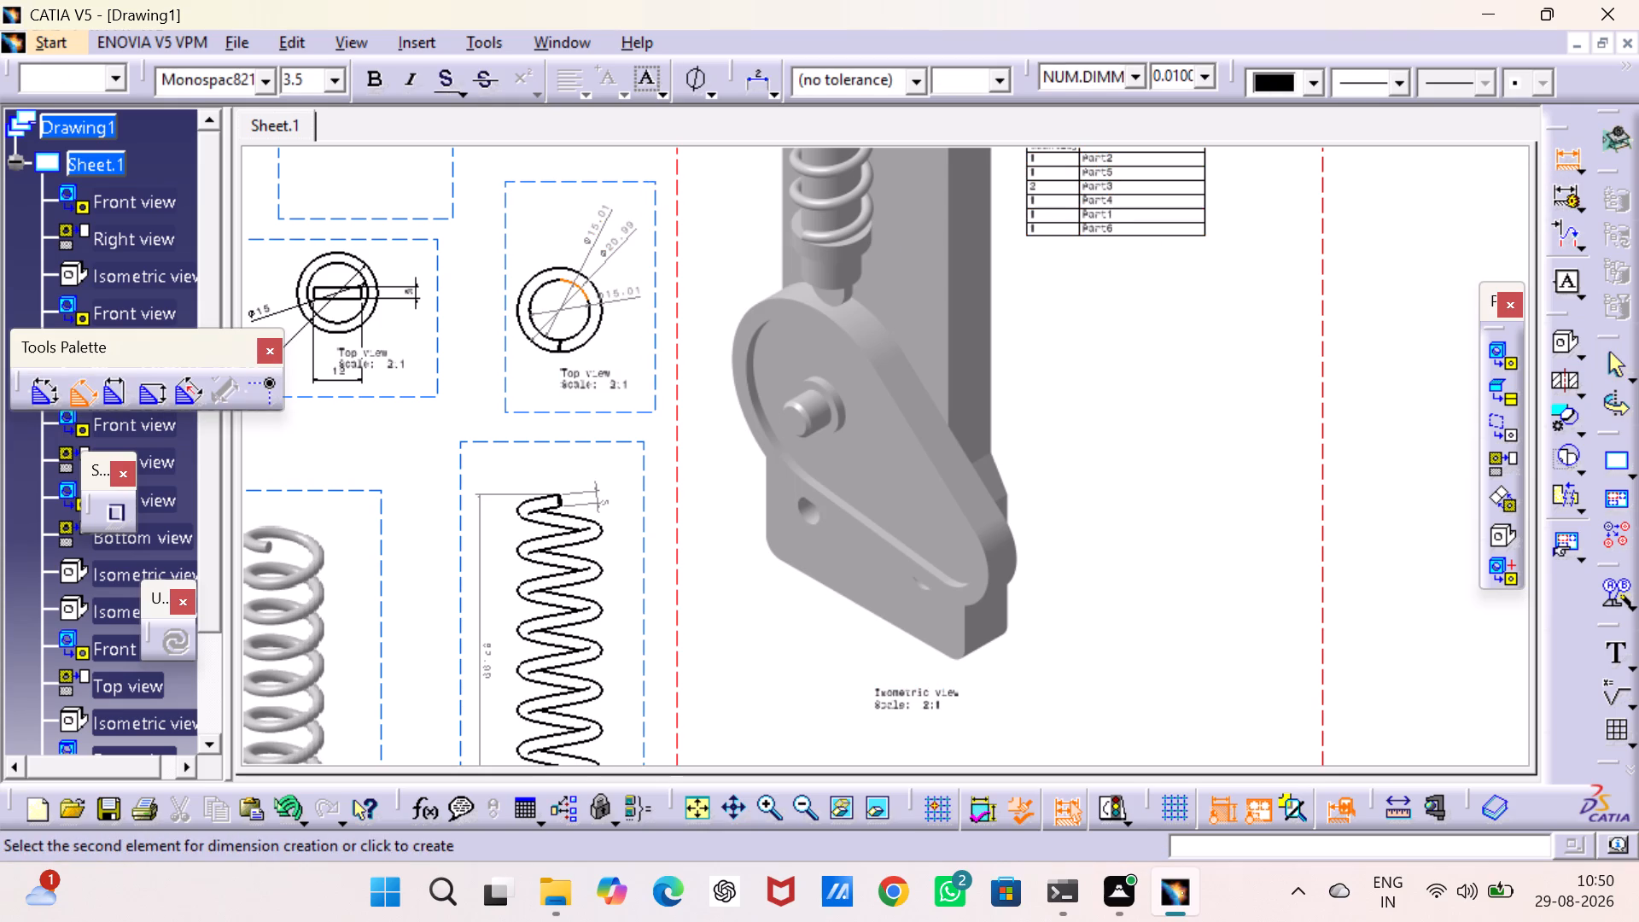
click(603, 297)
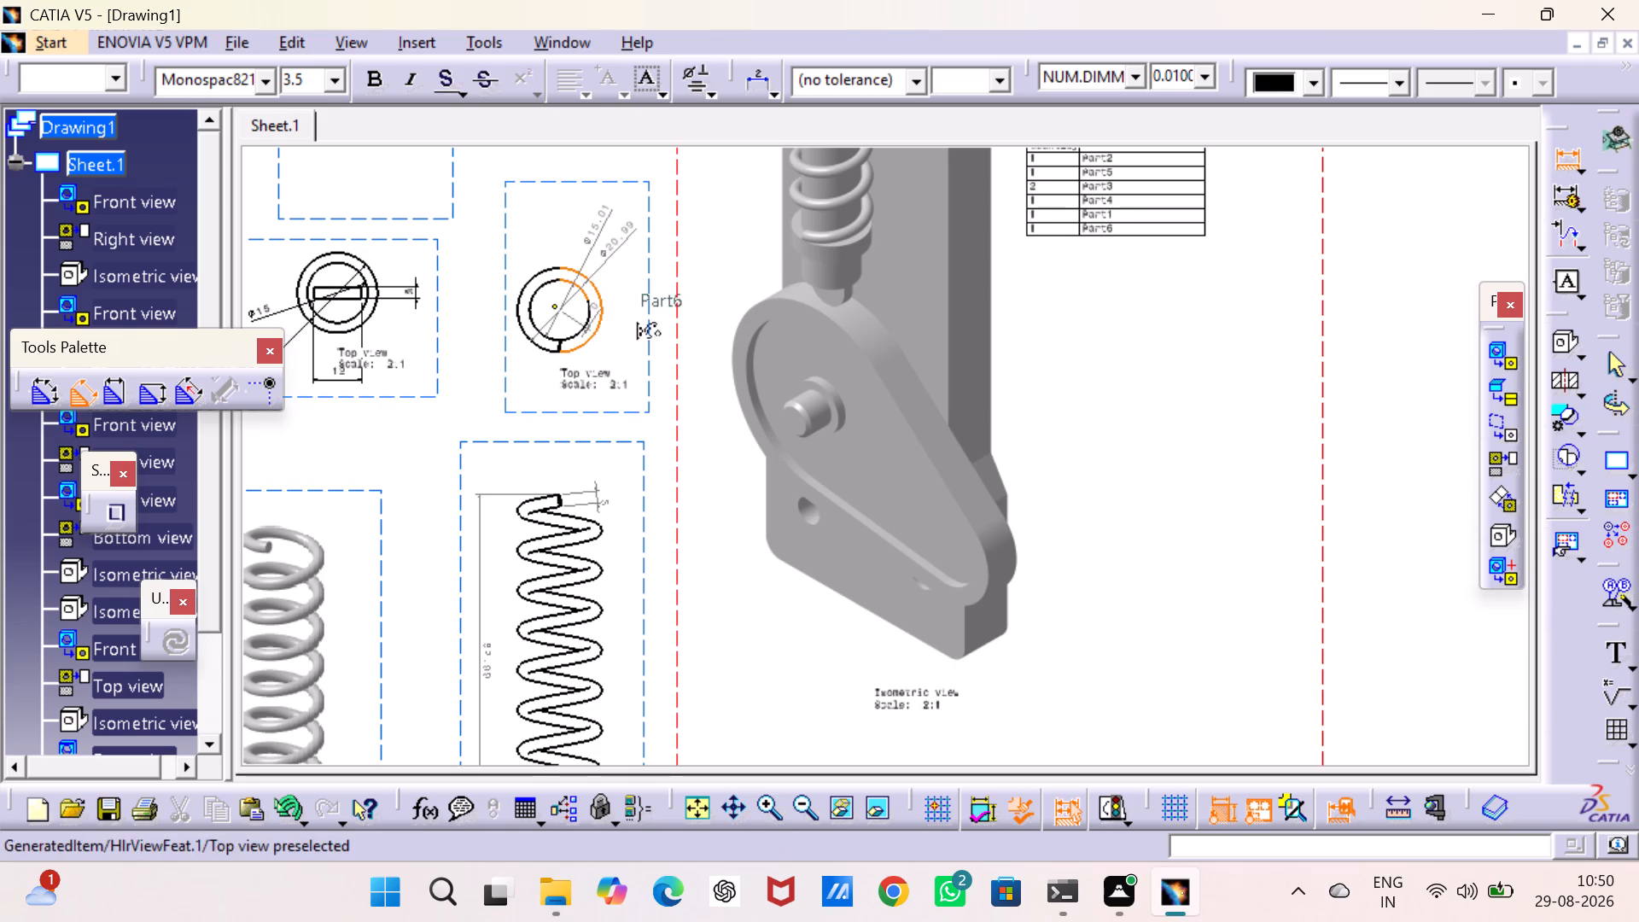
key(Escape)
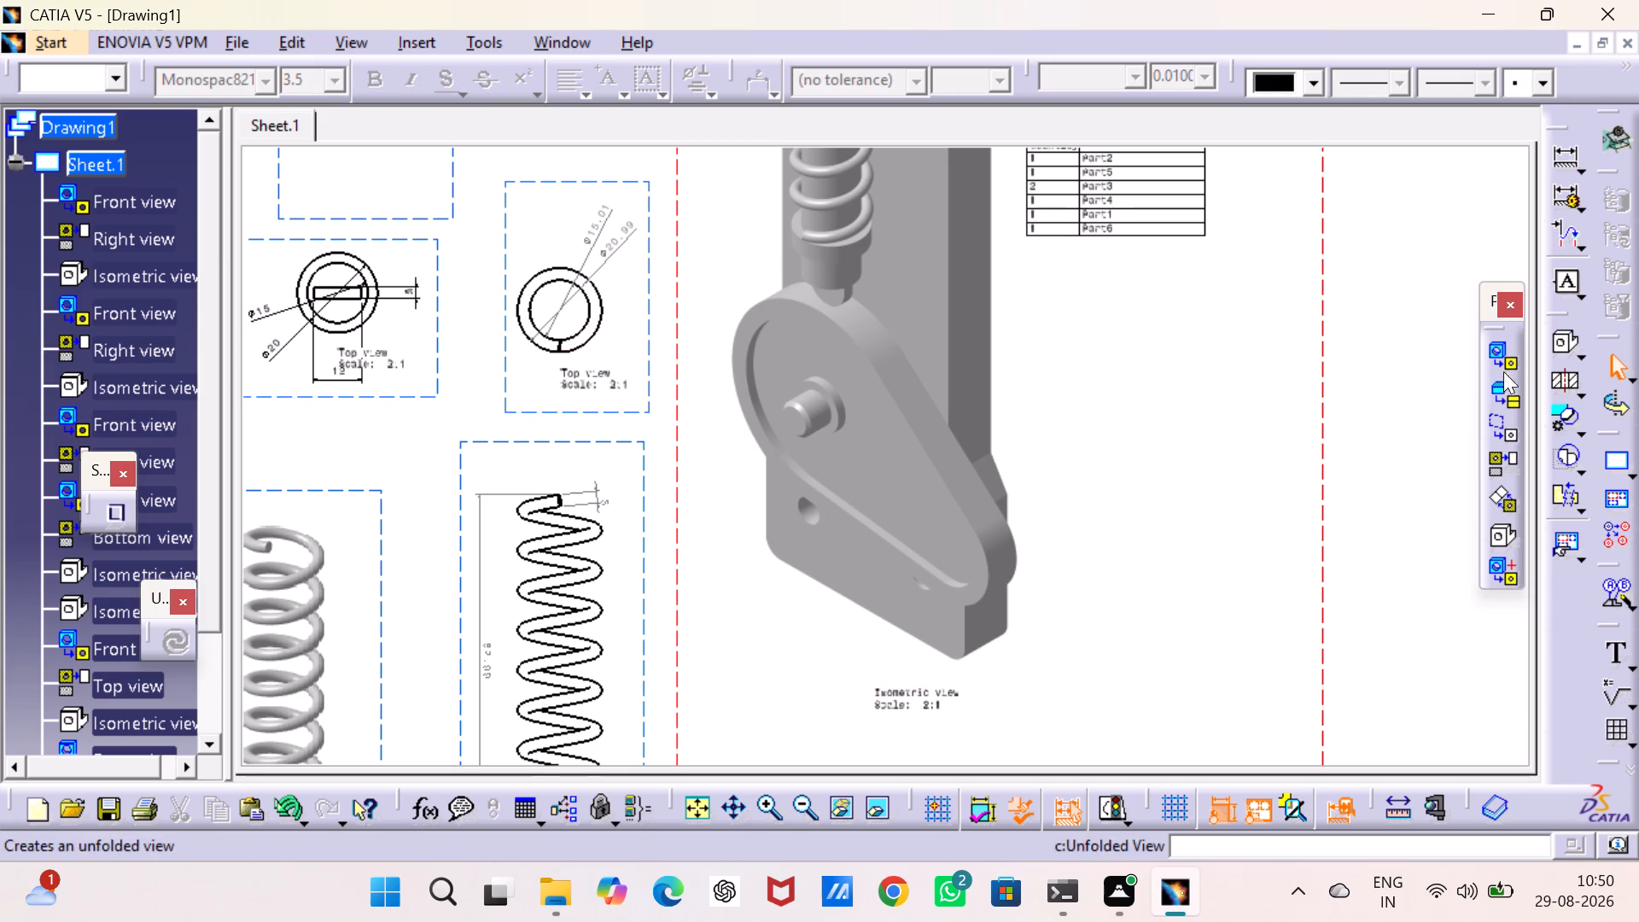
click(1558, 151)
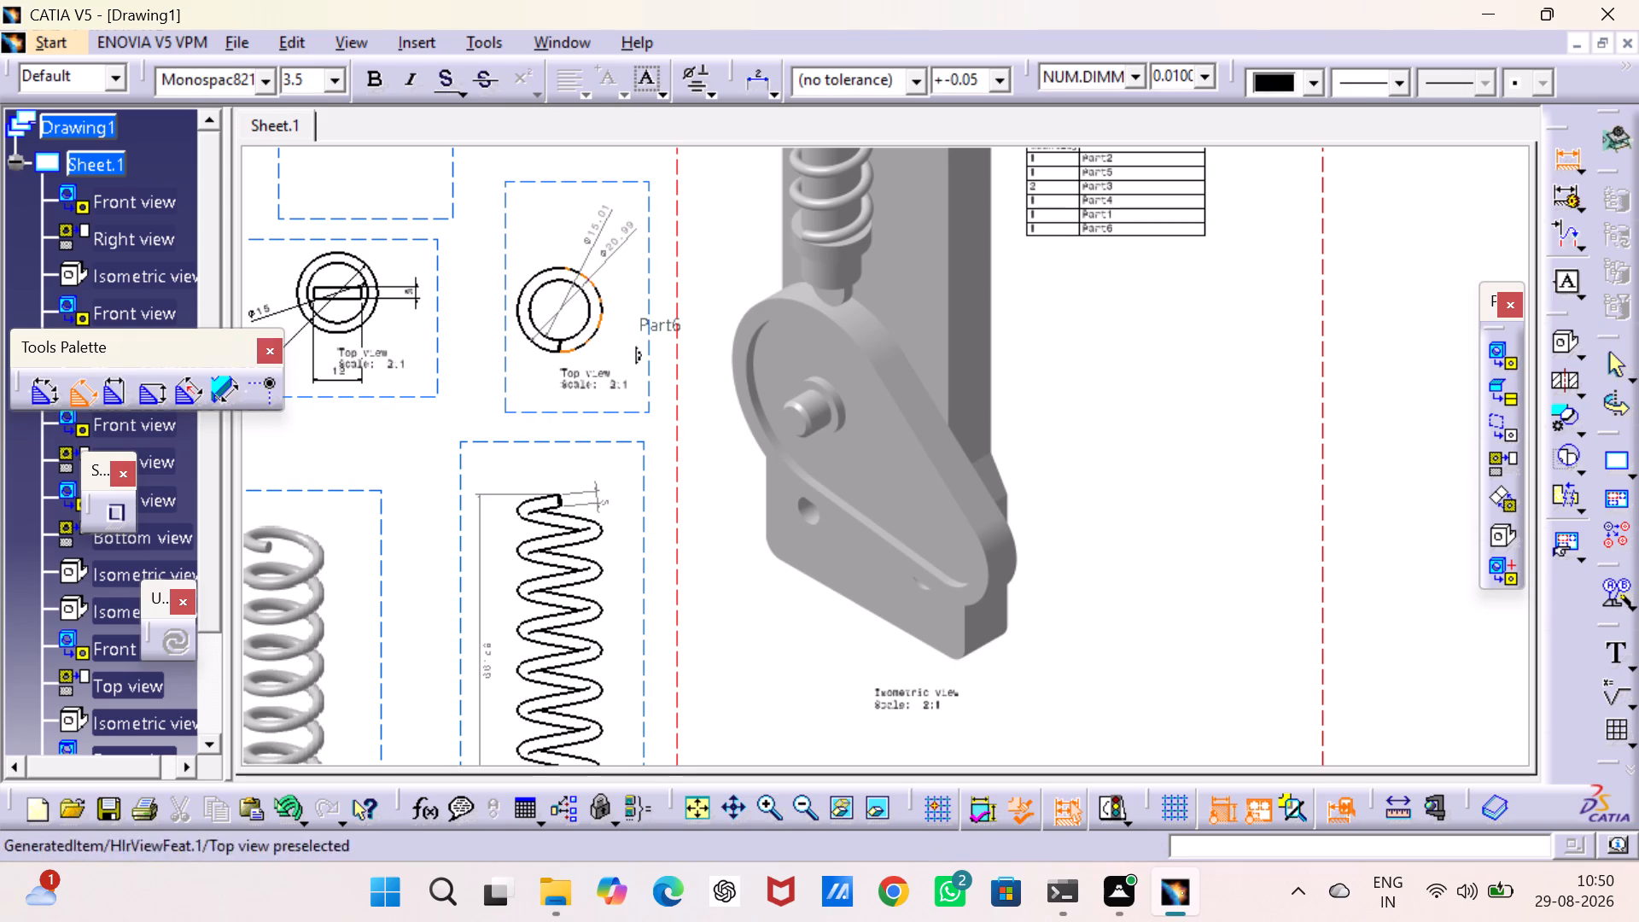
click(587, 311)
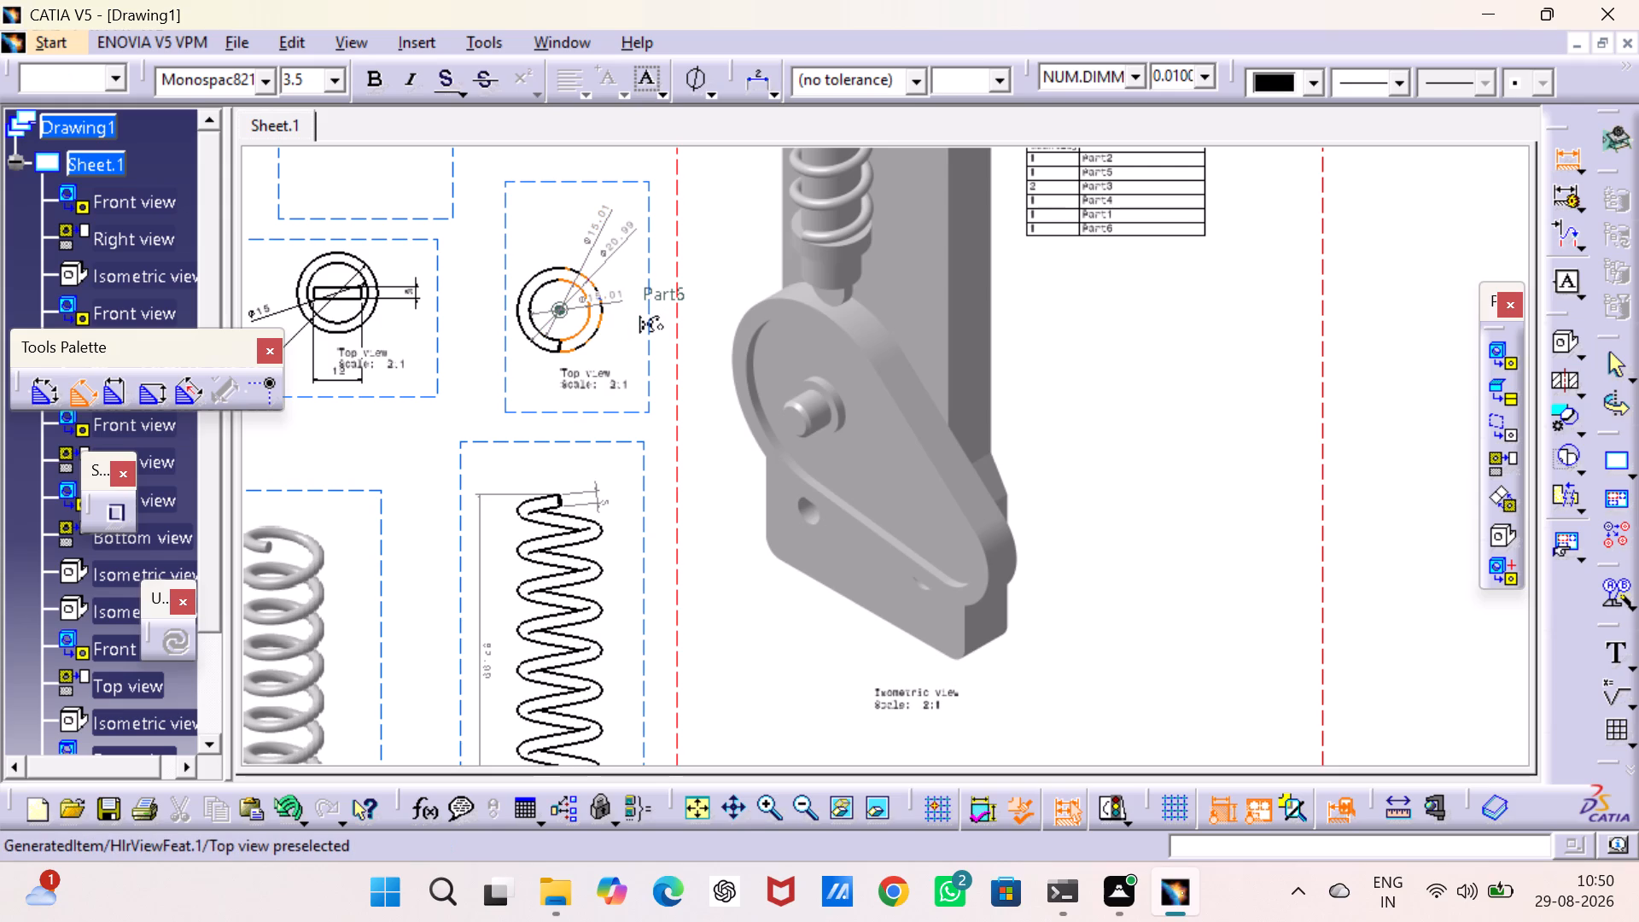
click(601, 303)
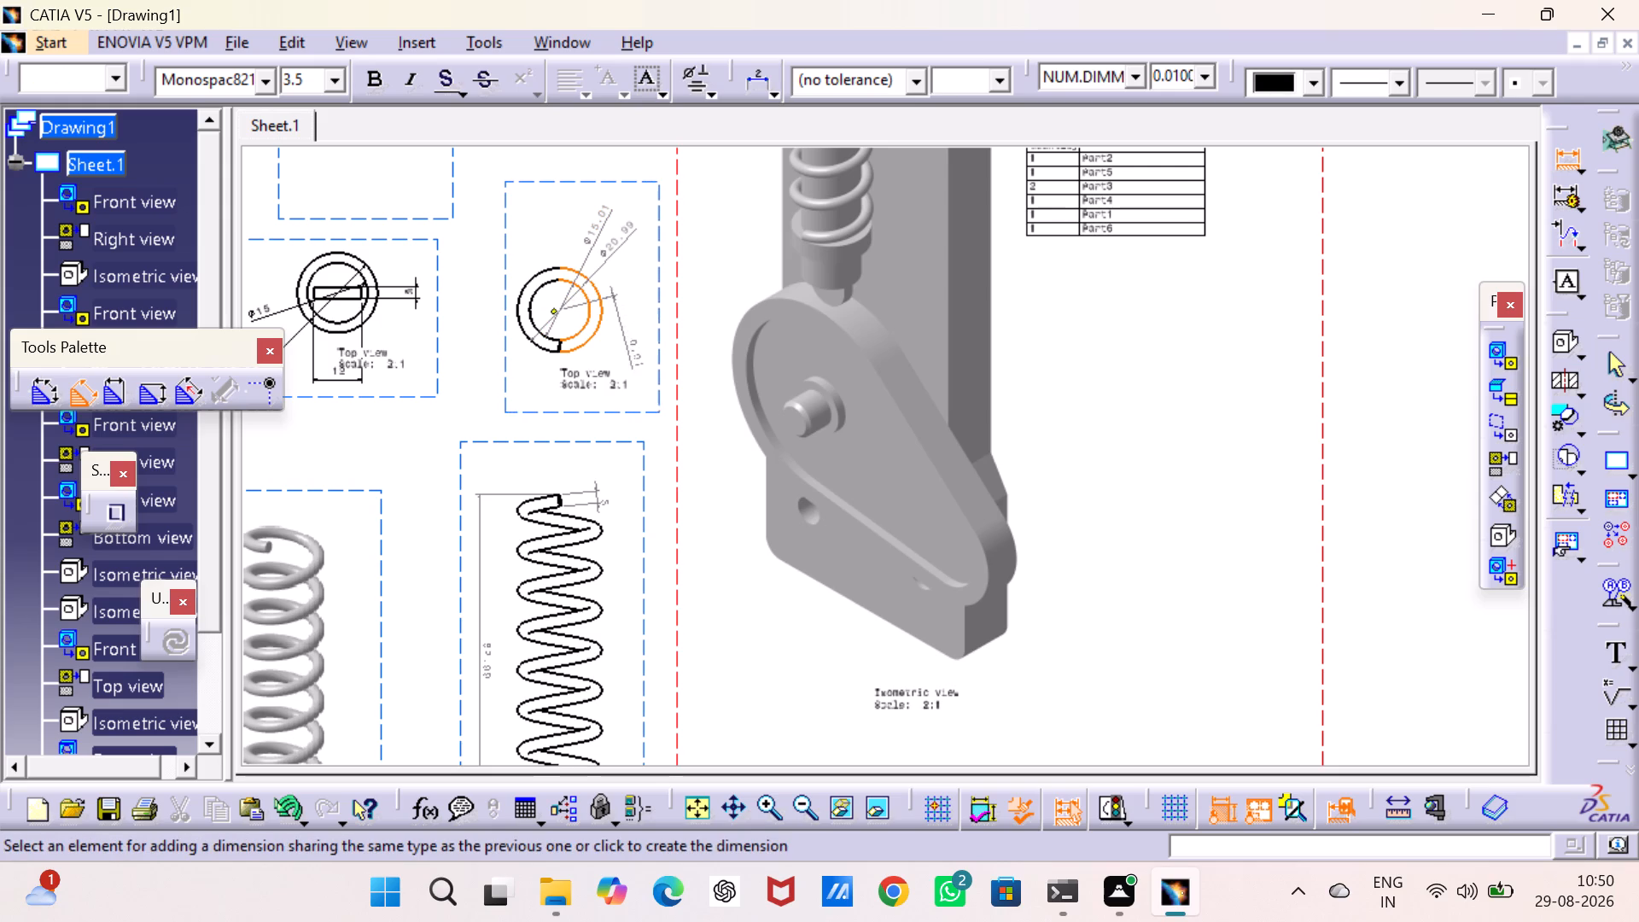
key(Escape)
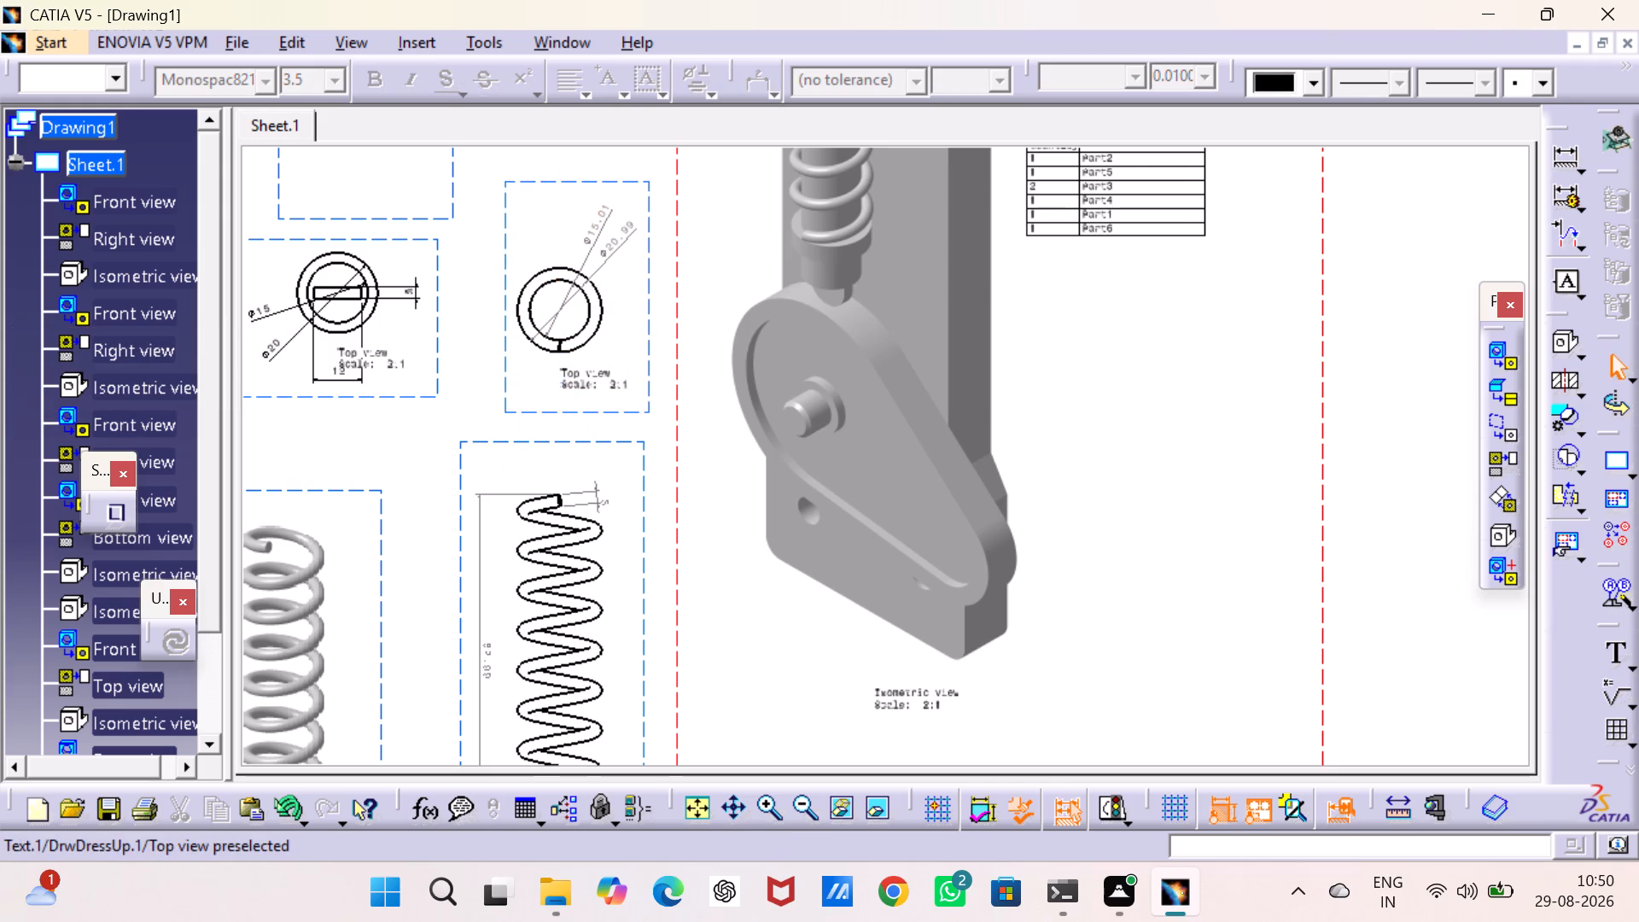
Examine the layout of all views and tables across the whole sheet.
click(1142, 373)
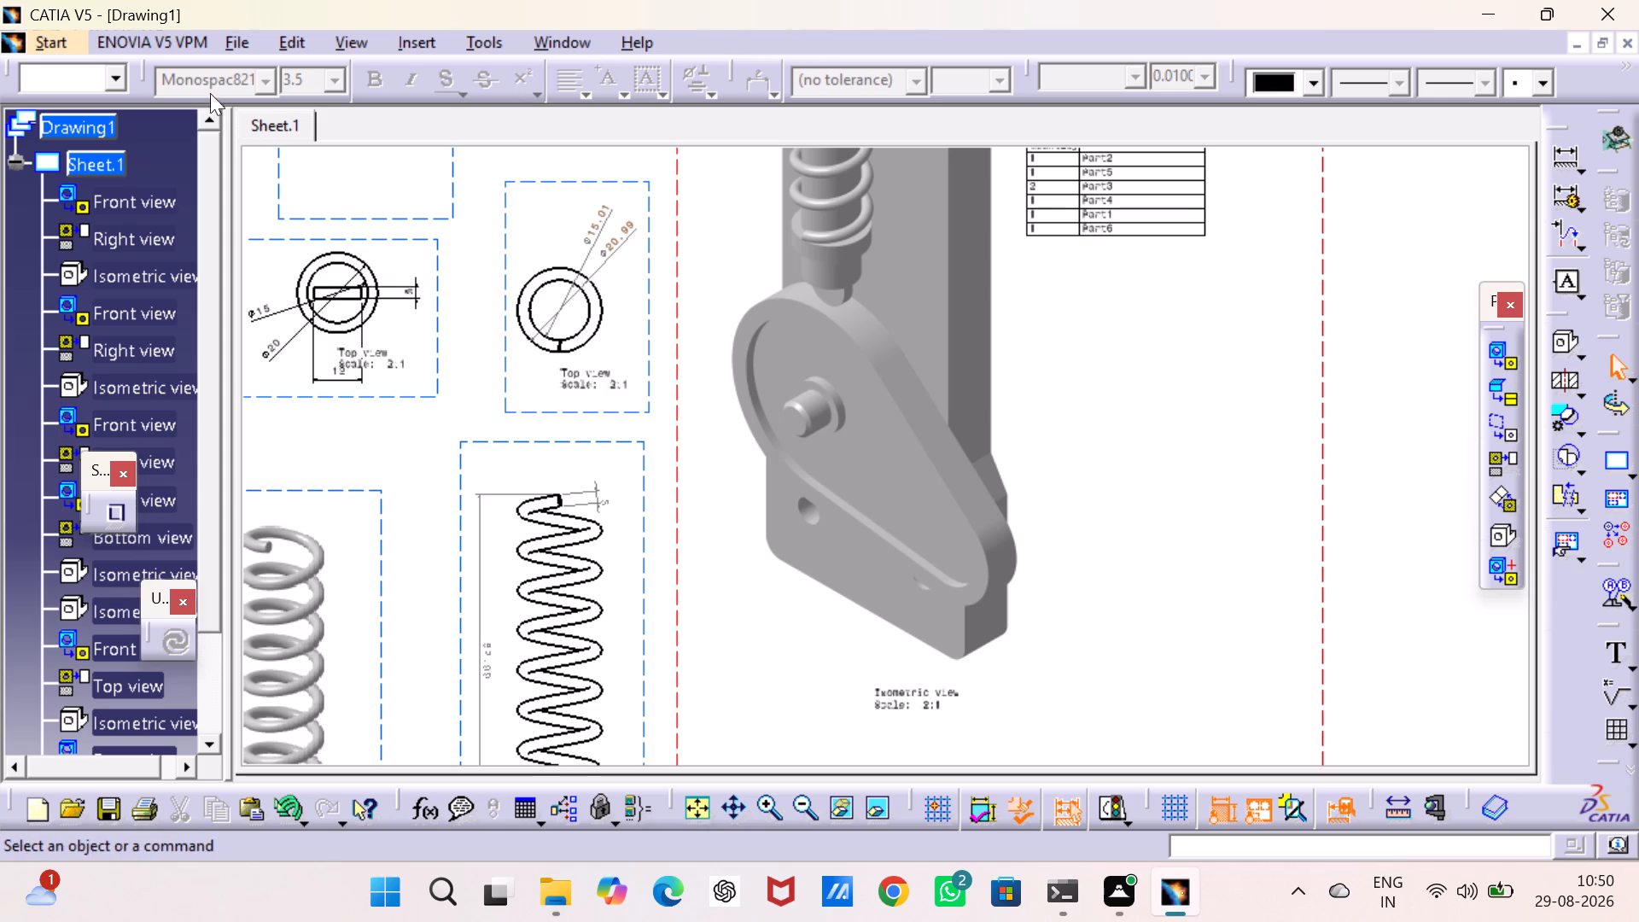
double_click(807, 808)
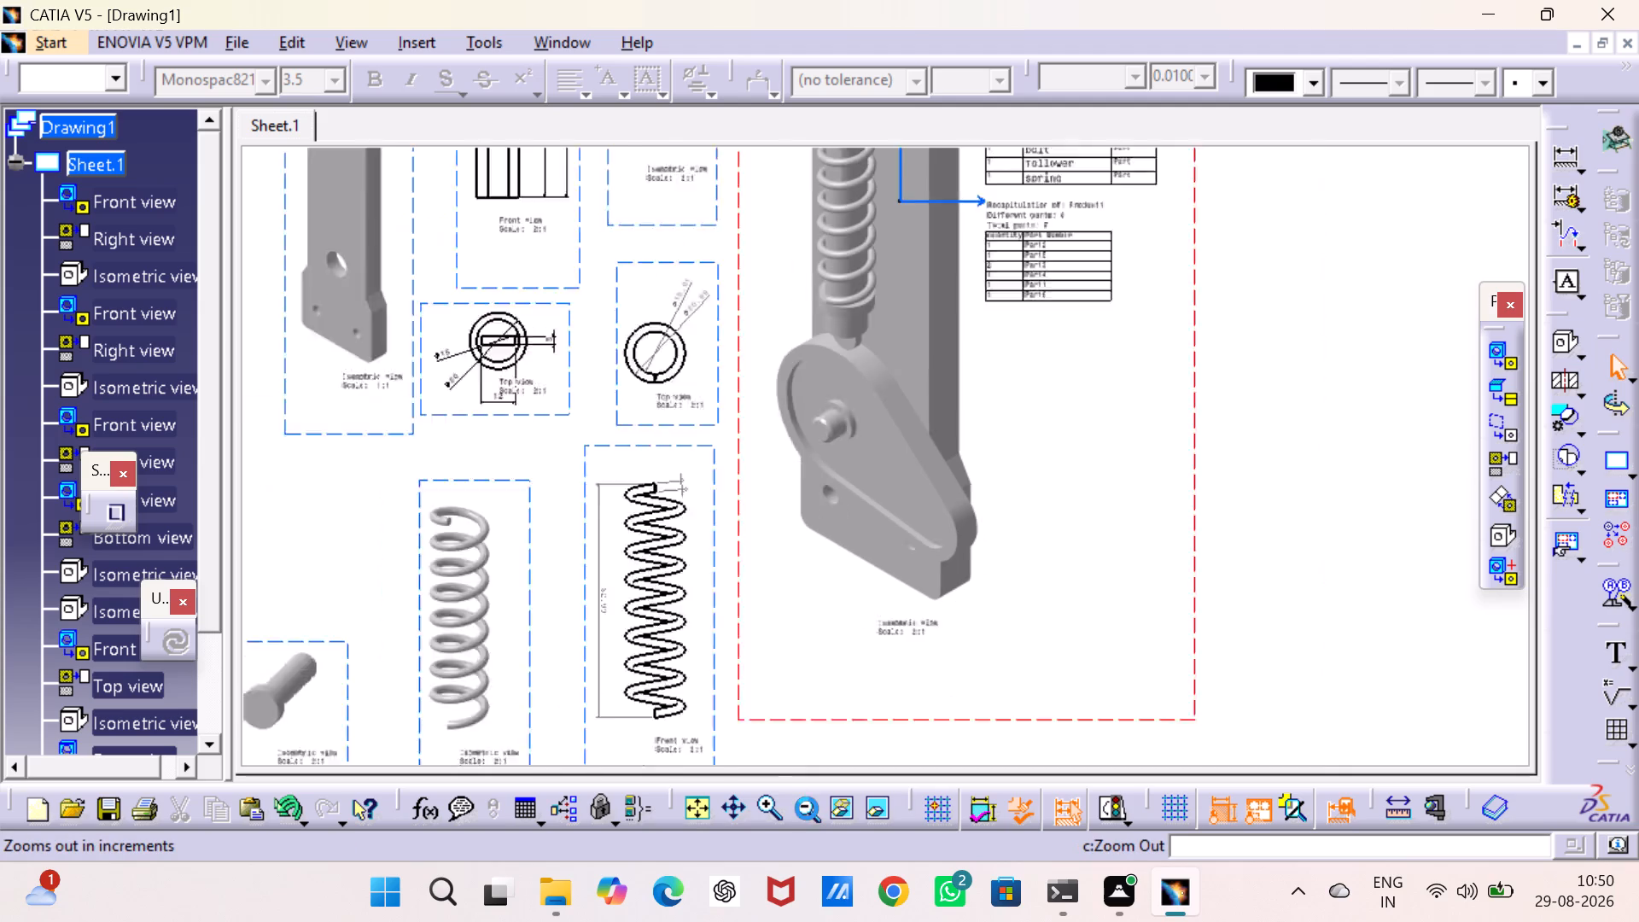
click(812, 792)
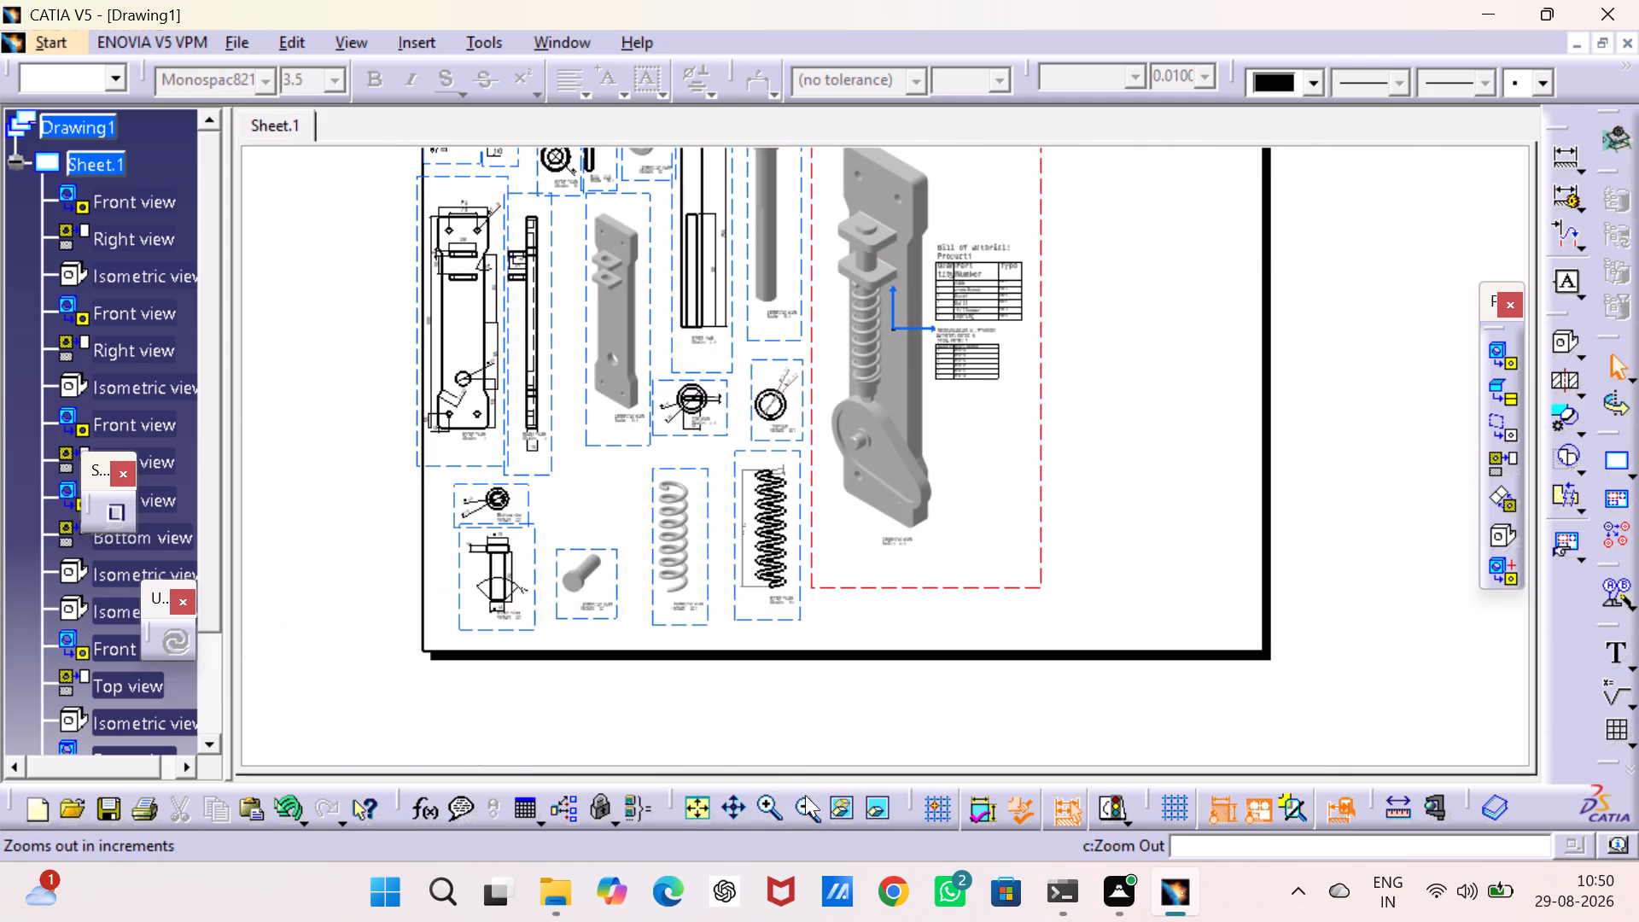
click(796, 803)
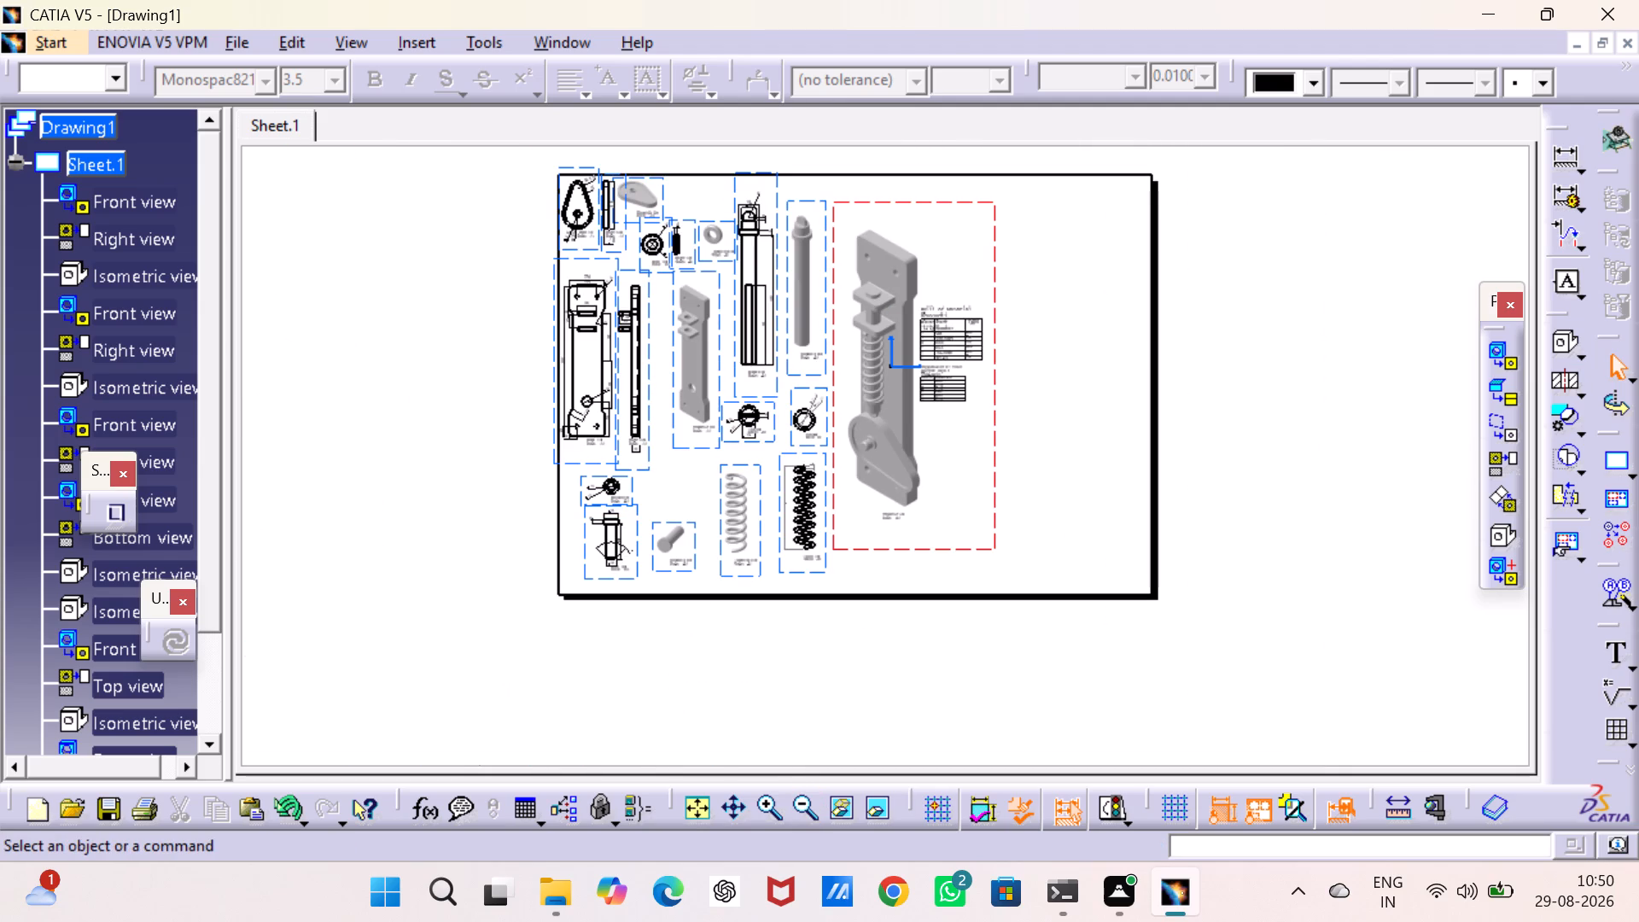
middle_drag(1047, 198, 953, 263)
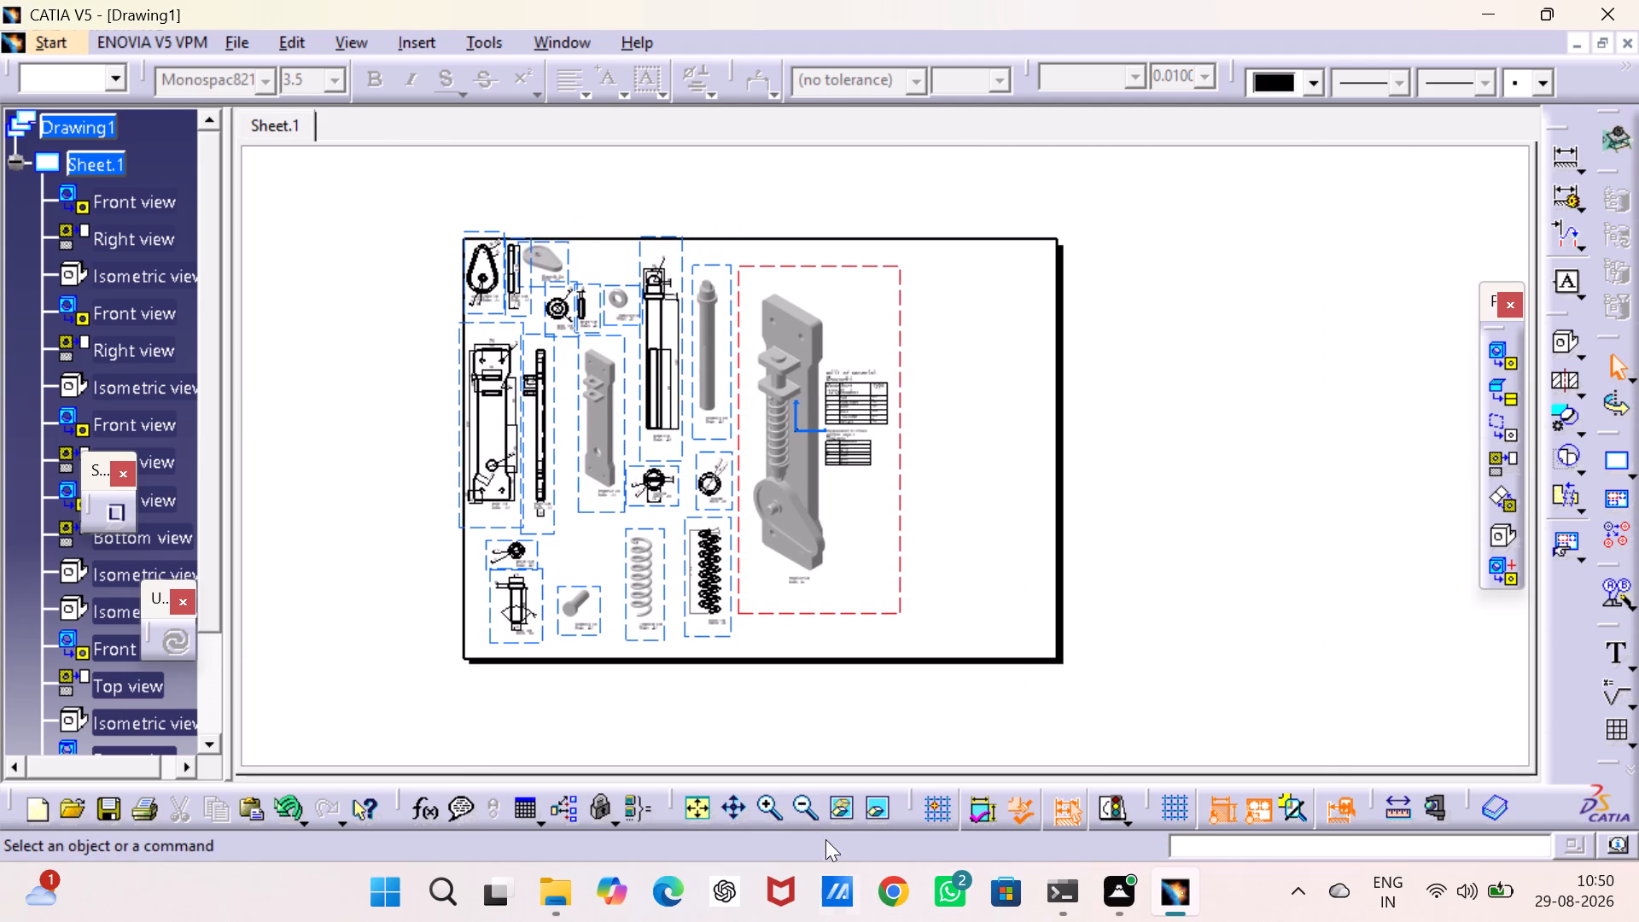
Insert a table with 3 columns and 4 rows in the empty lower area beside the assembly isometric view.
double_click(779, 806)
middle_drag(928, 609, 909, 469)
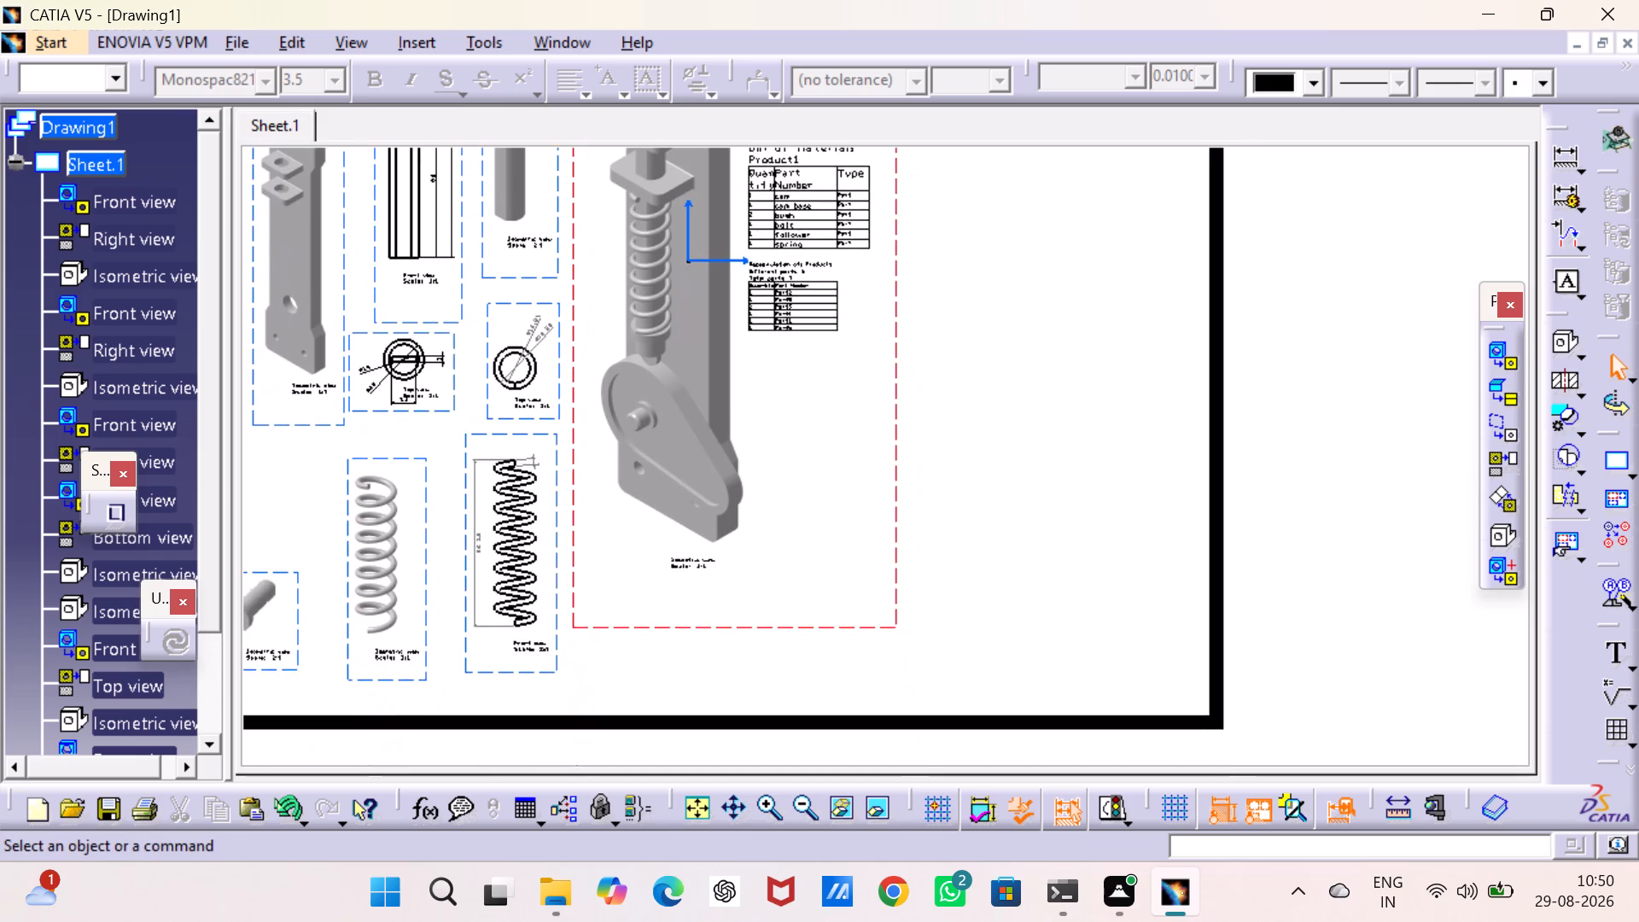
middle_drag(909, 469, 890, 469)
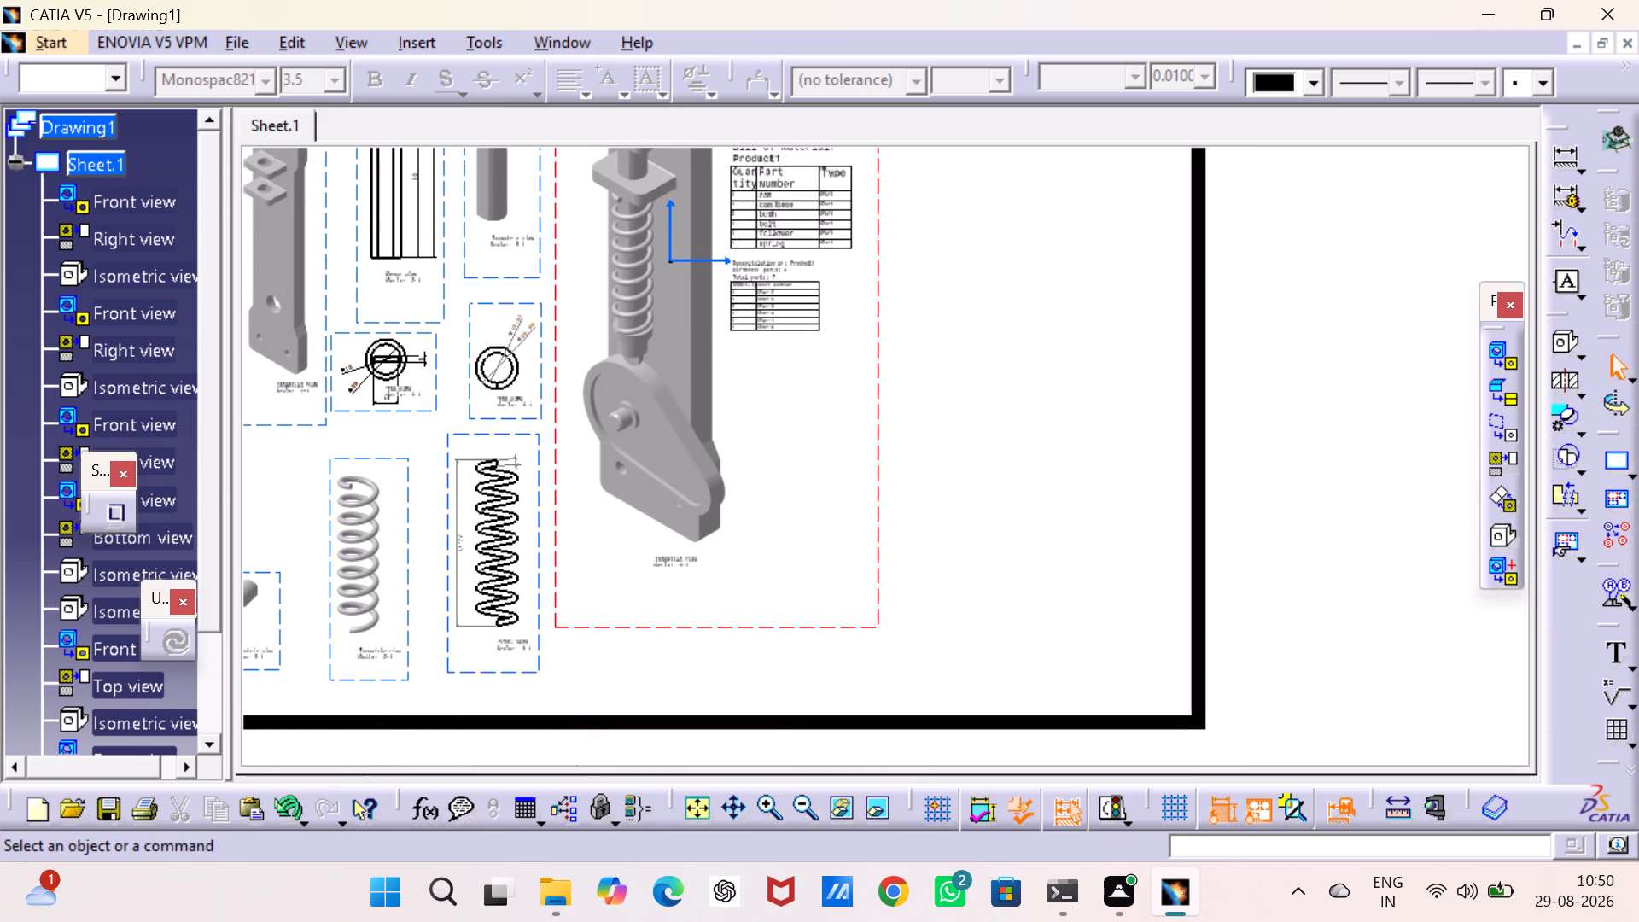
click(1636, 658)
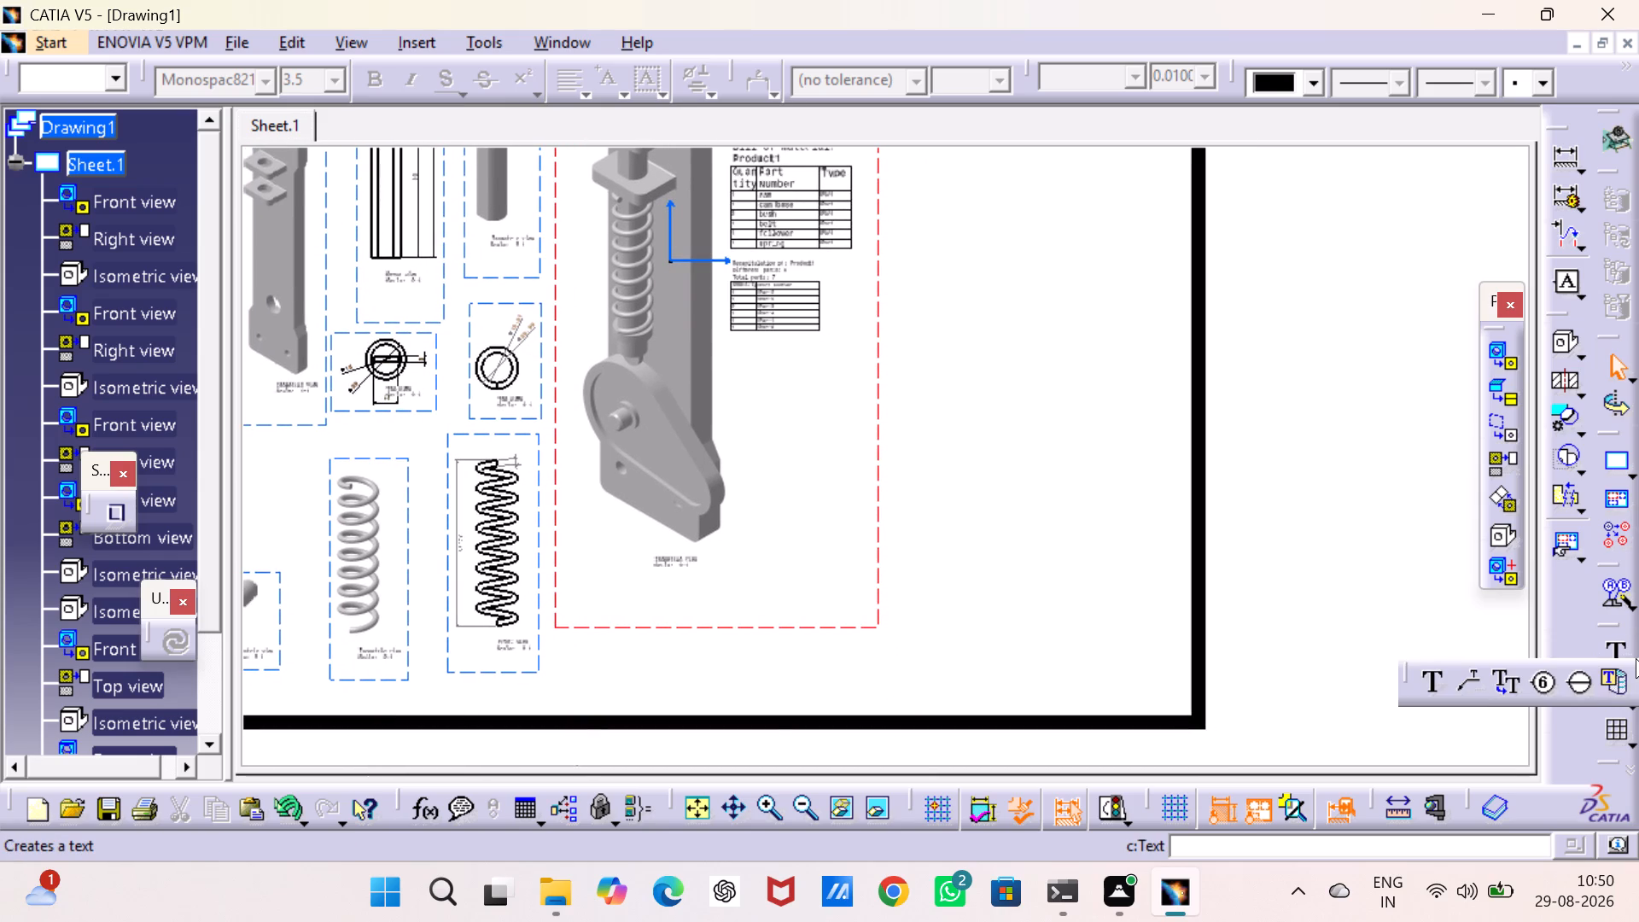
click(1337, 627)
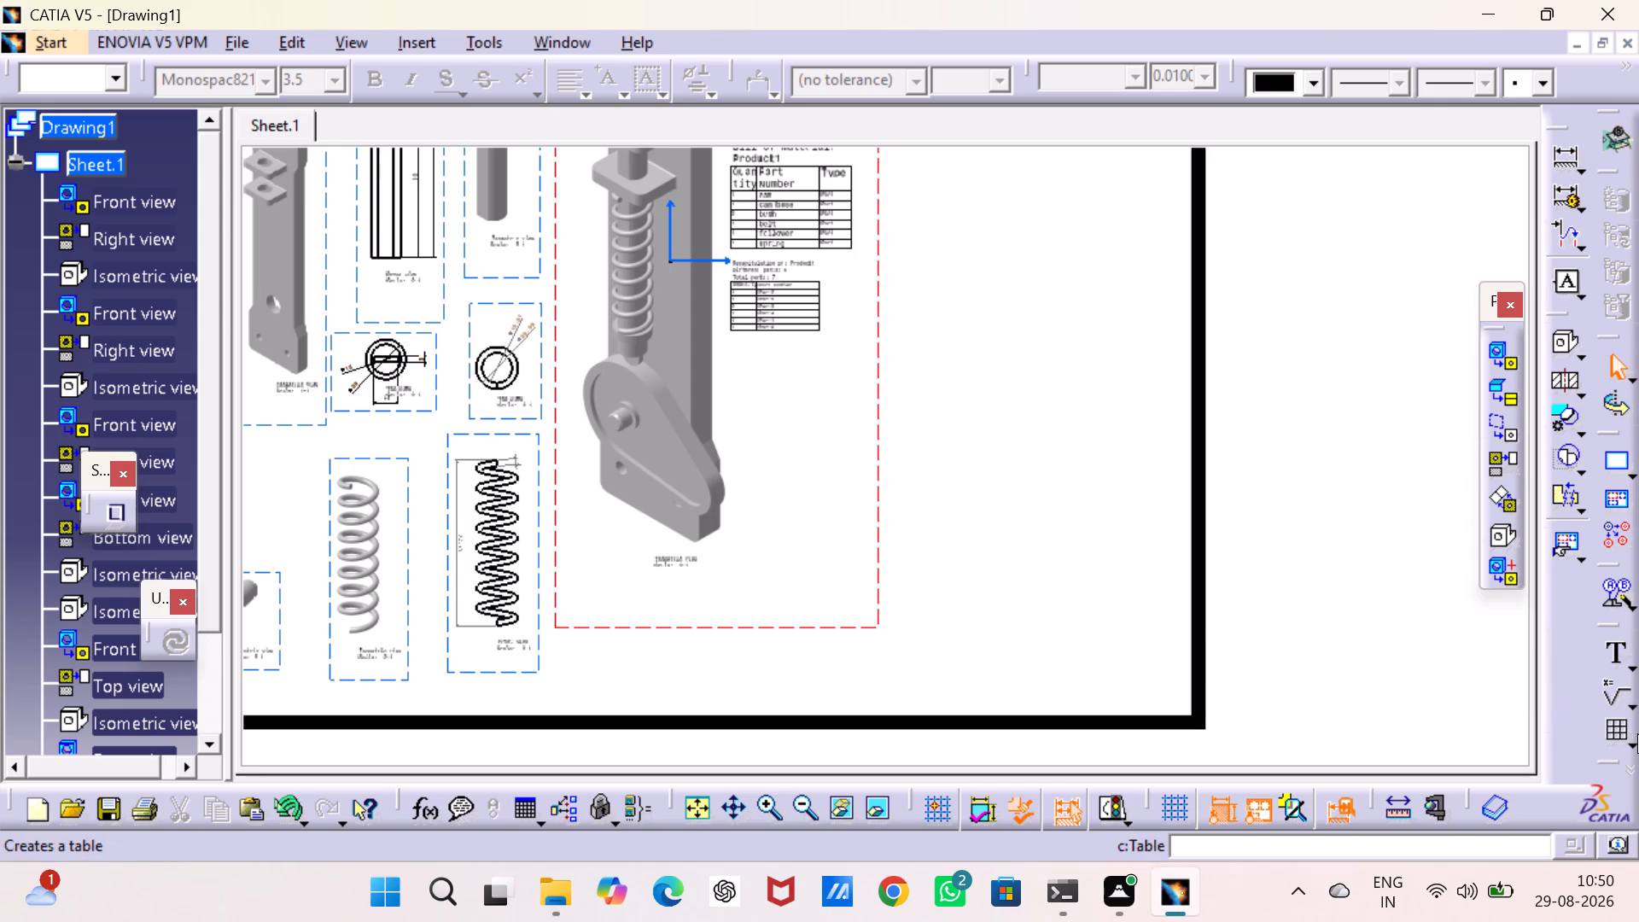
click(1637, 734)
click(1577, 755)
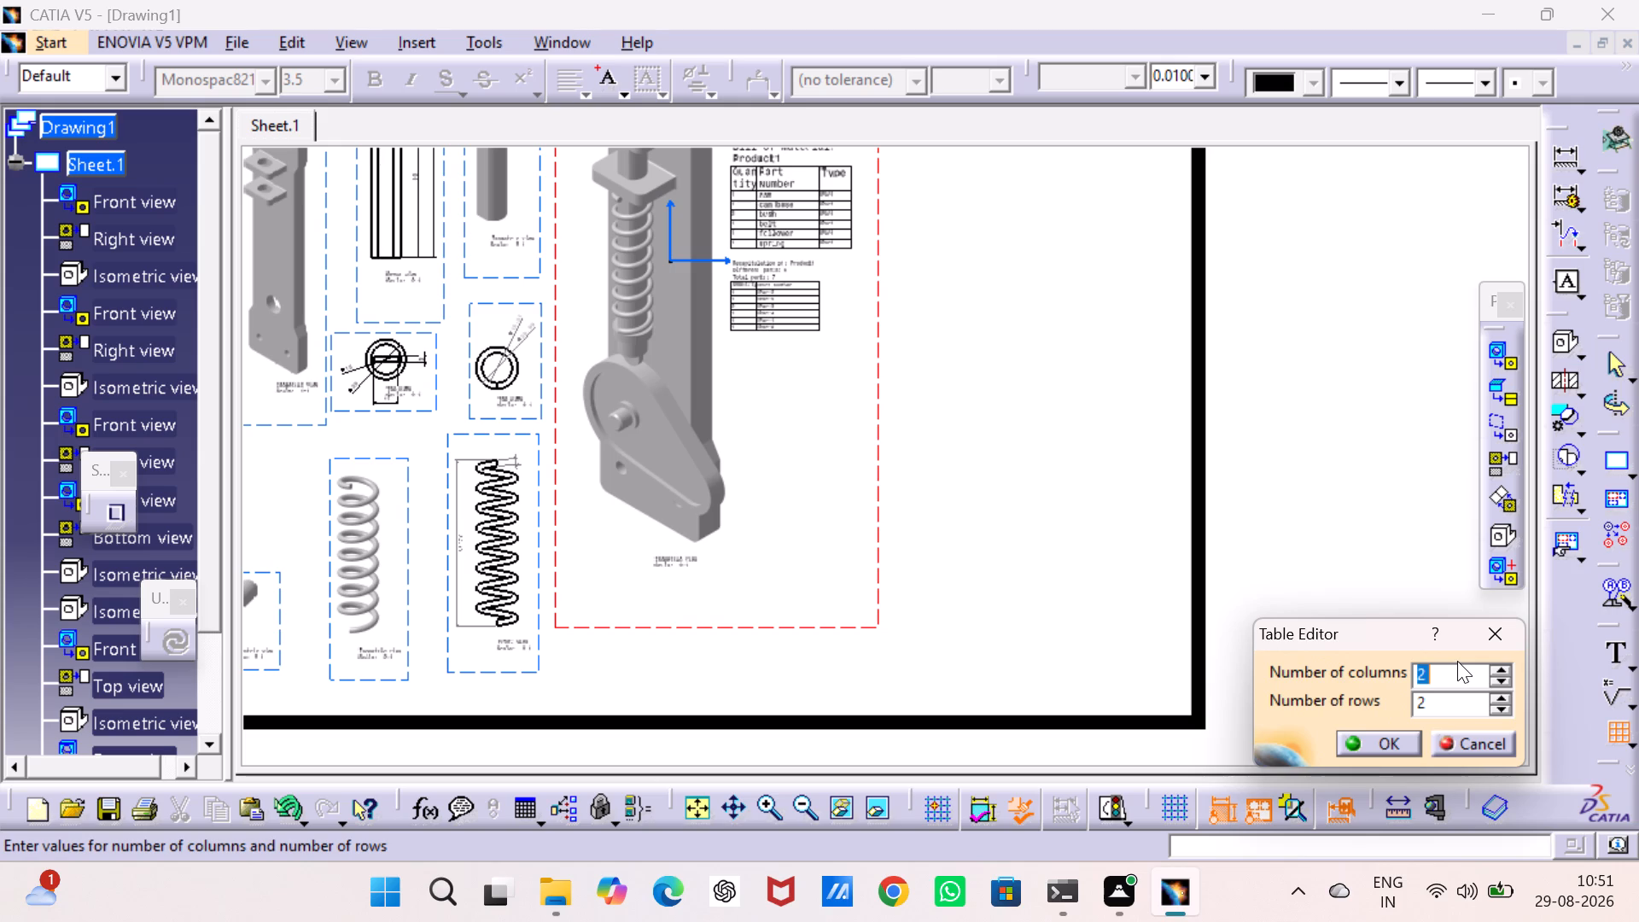
key(3)
key(6)
key(BackSpace)
key(Tab)
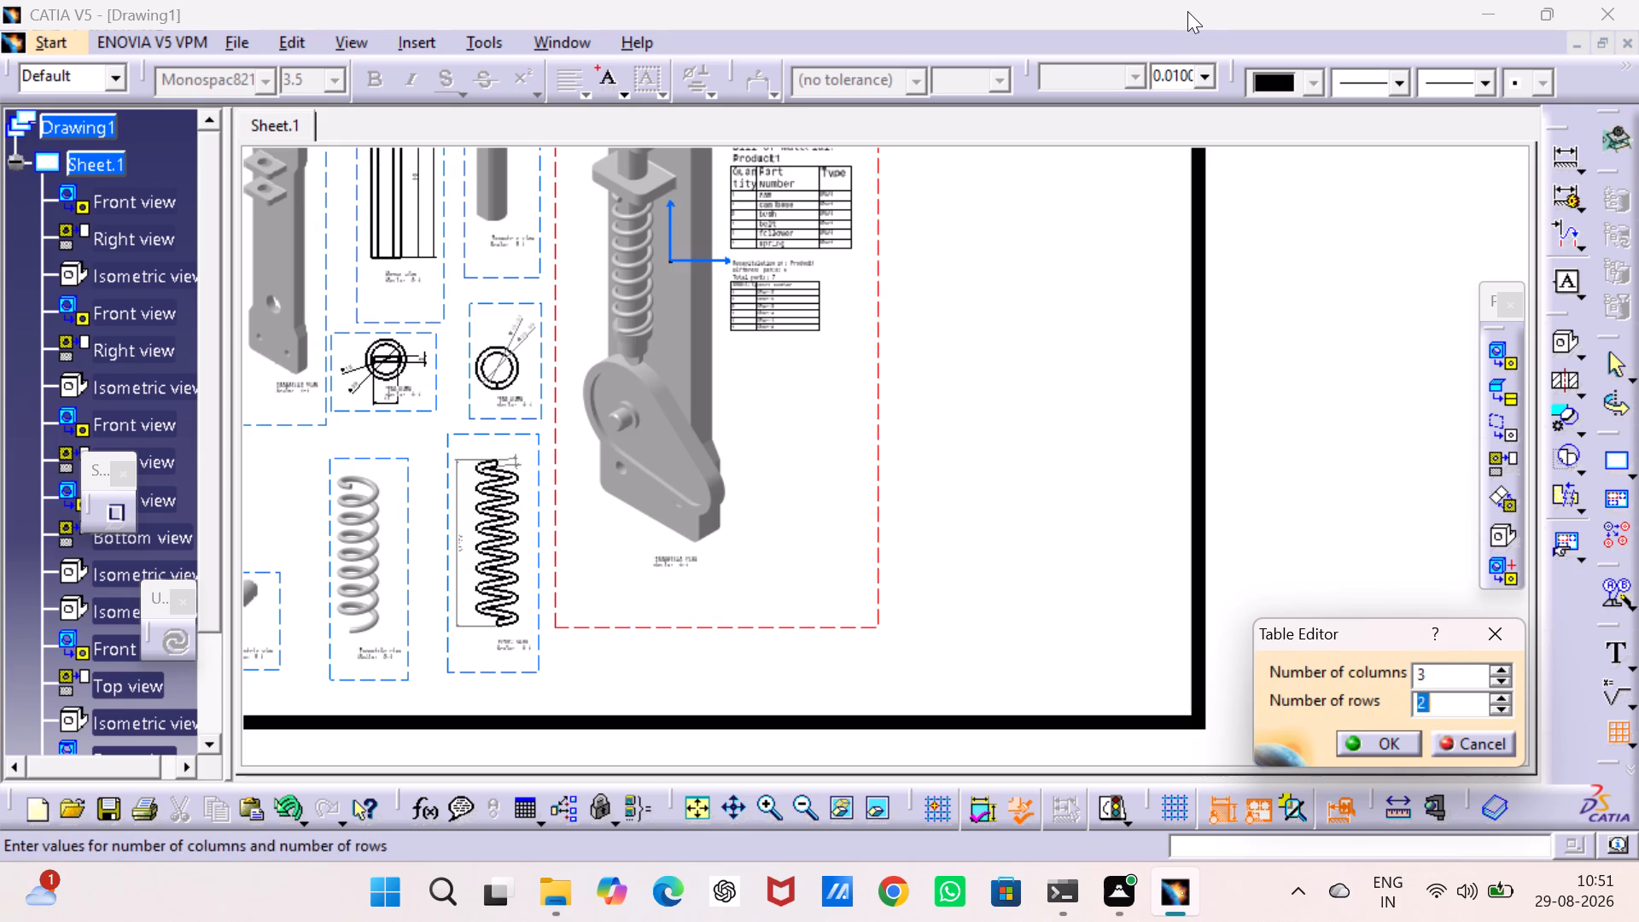
key(4)
click(1387, 744)
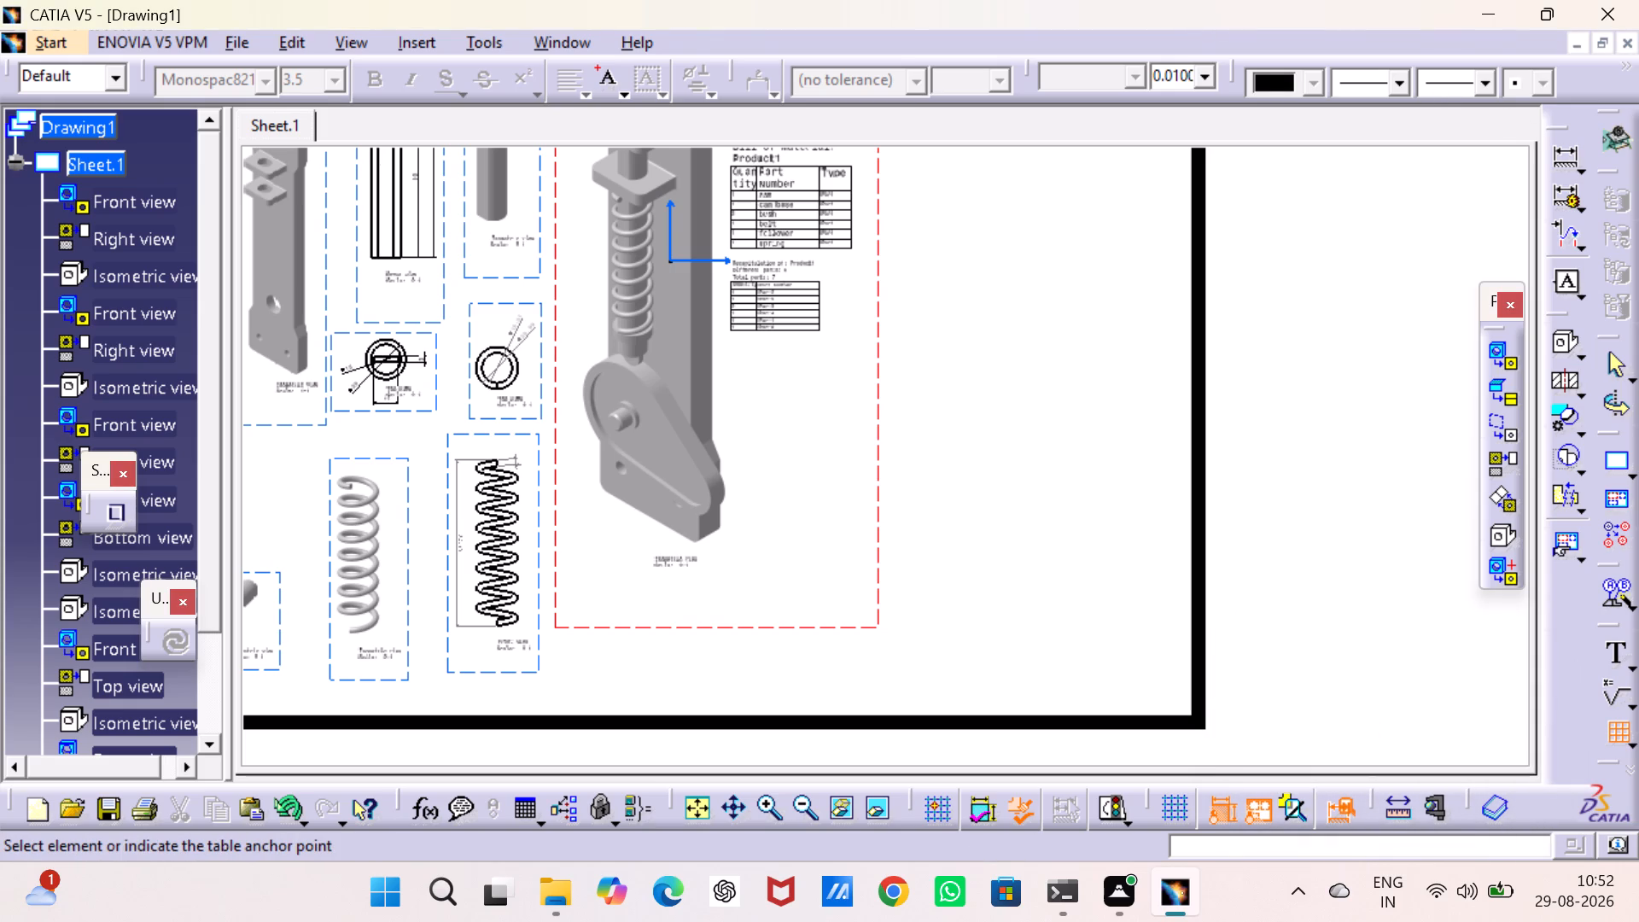
click(1078, 568)
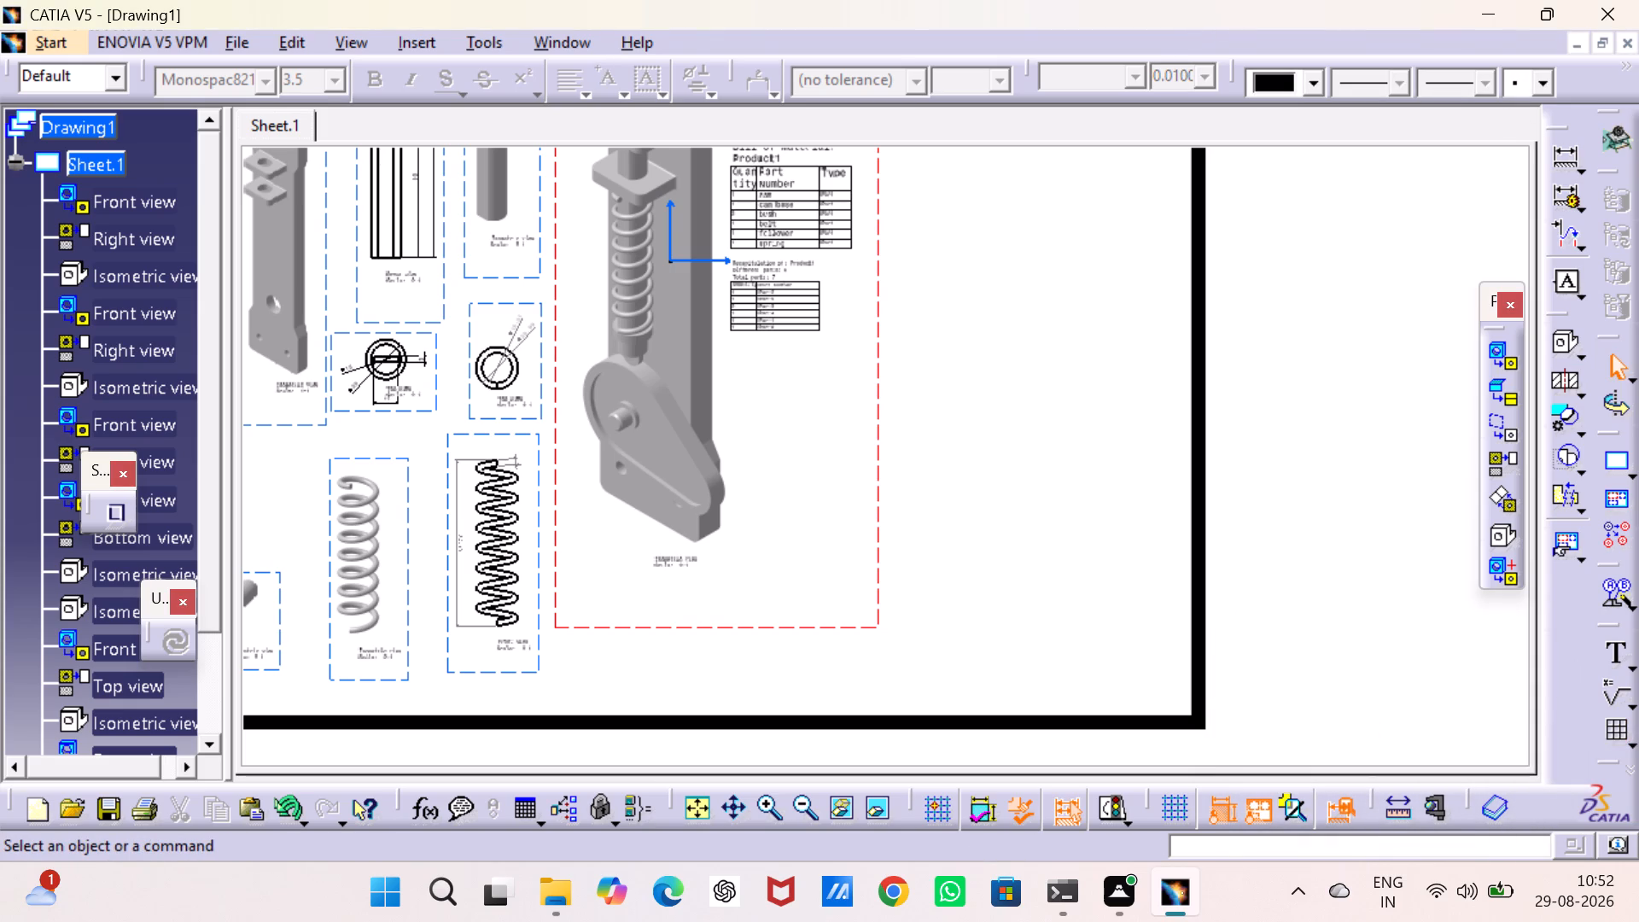
Shift the new table slightly within the empty area near the sheet's lower corner.
drag(1070, 598, 1025, 596)
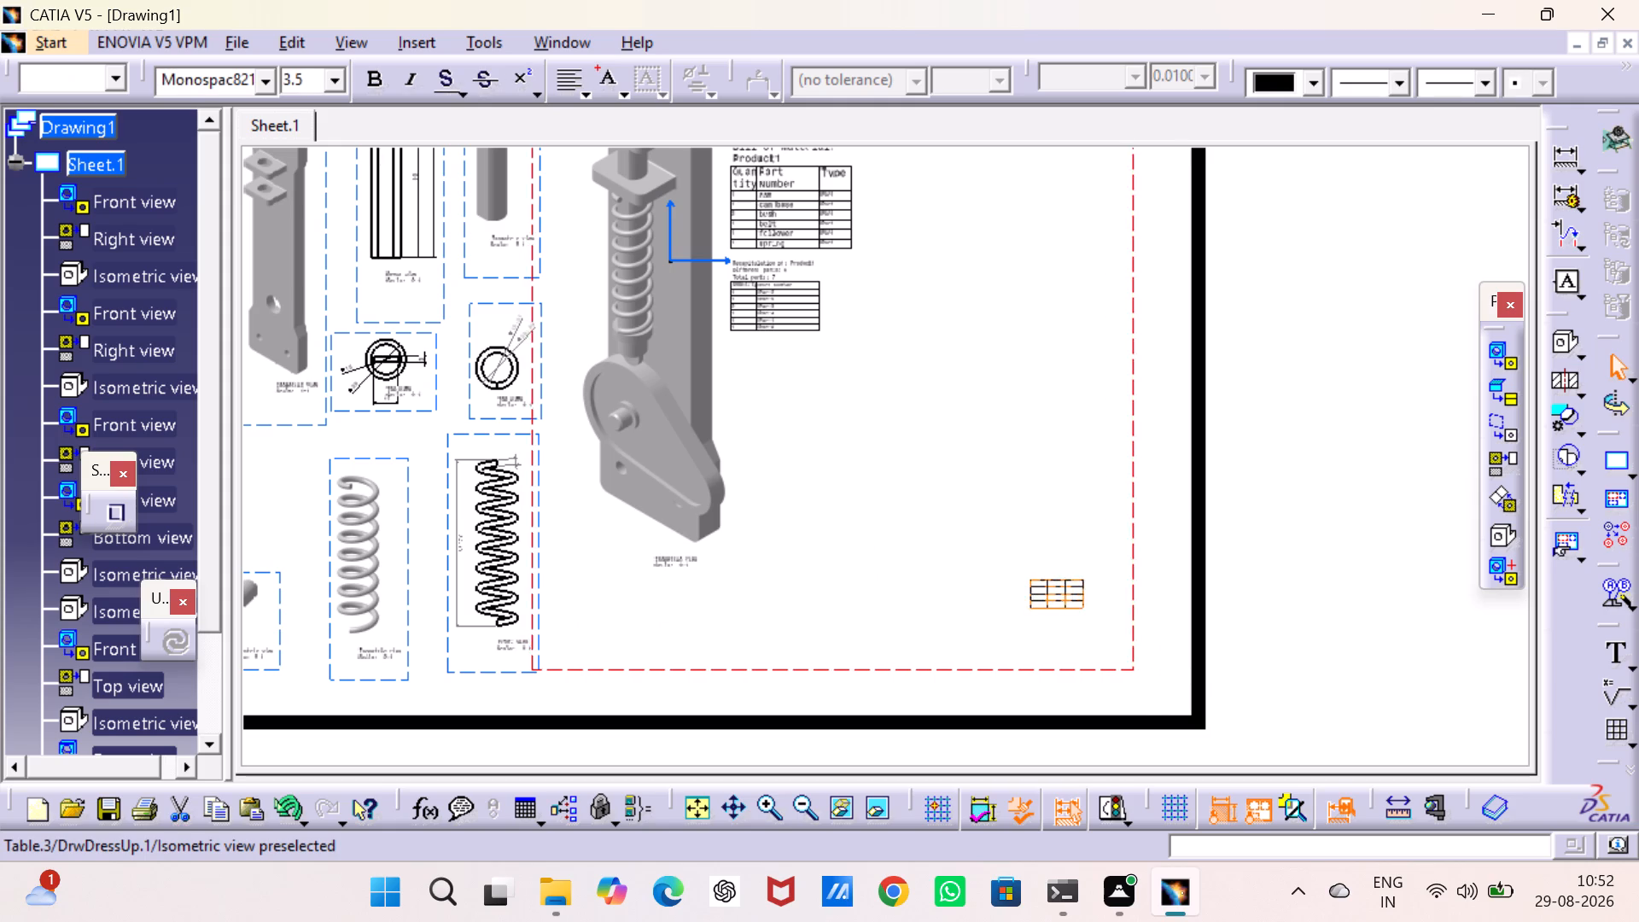
drag(1025, 596, 1045, 587)
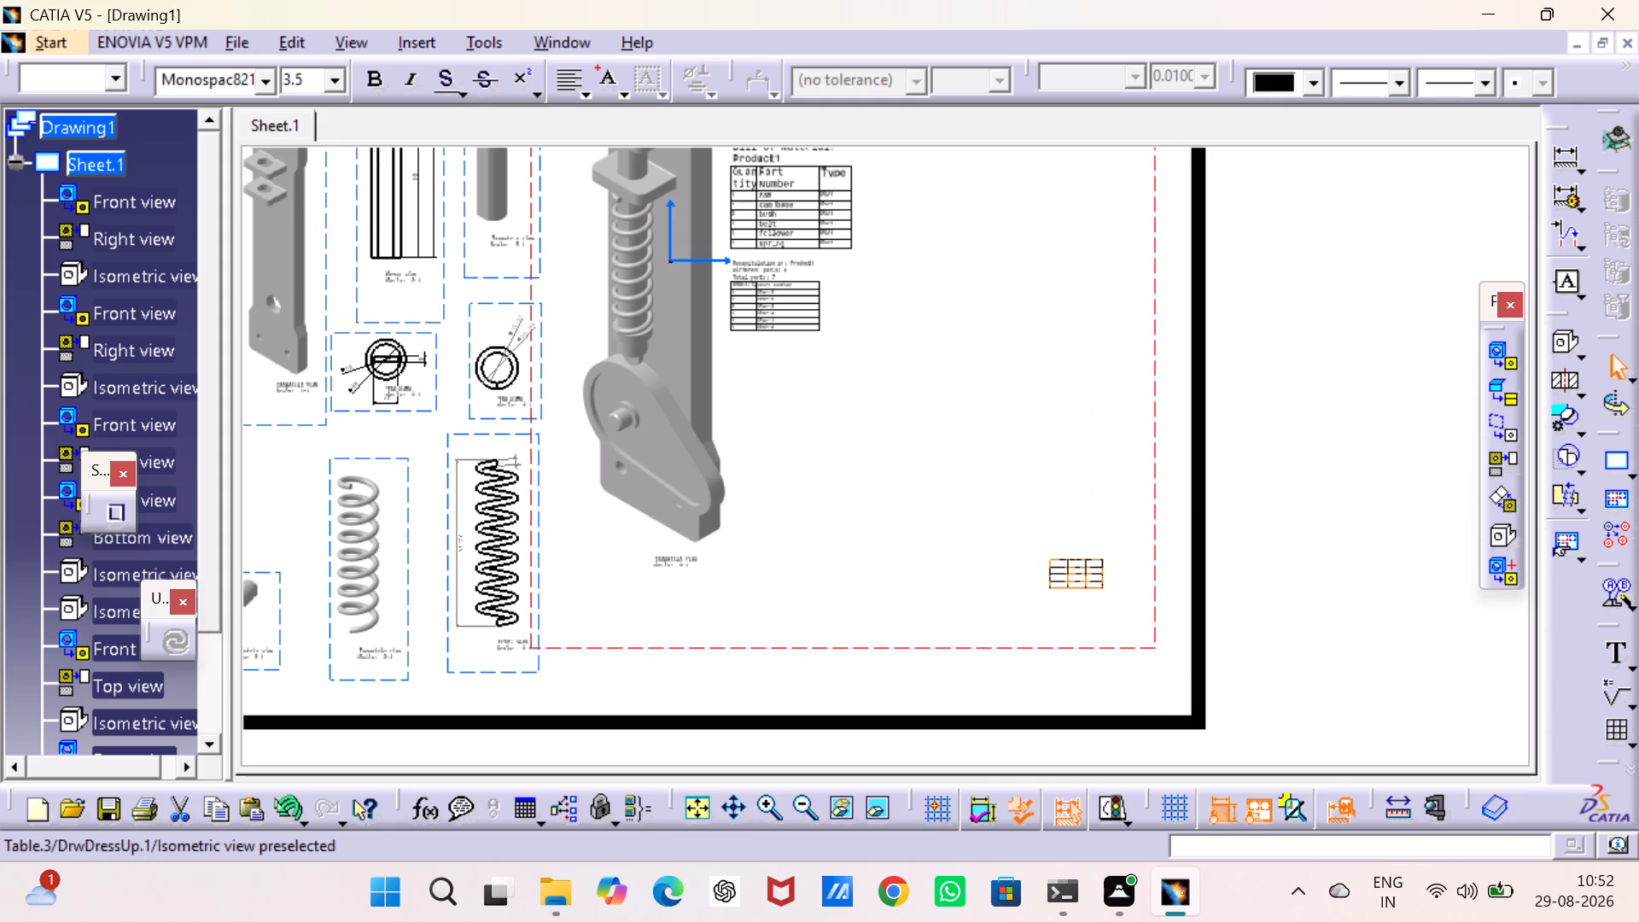
drag(1045, 587, 1045, 586)
click(1306, 516)
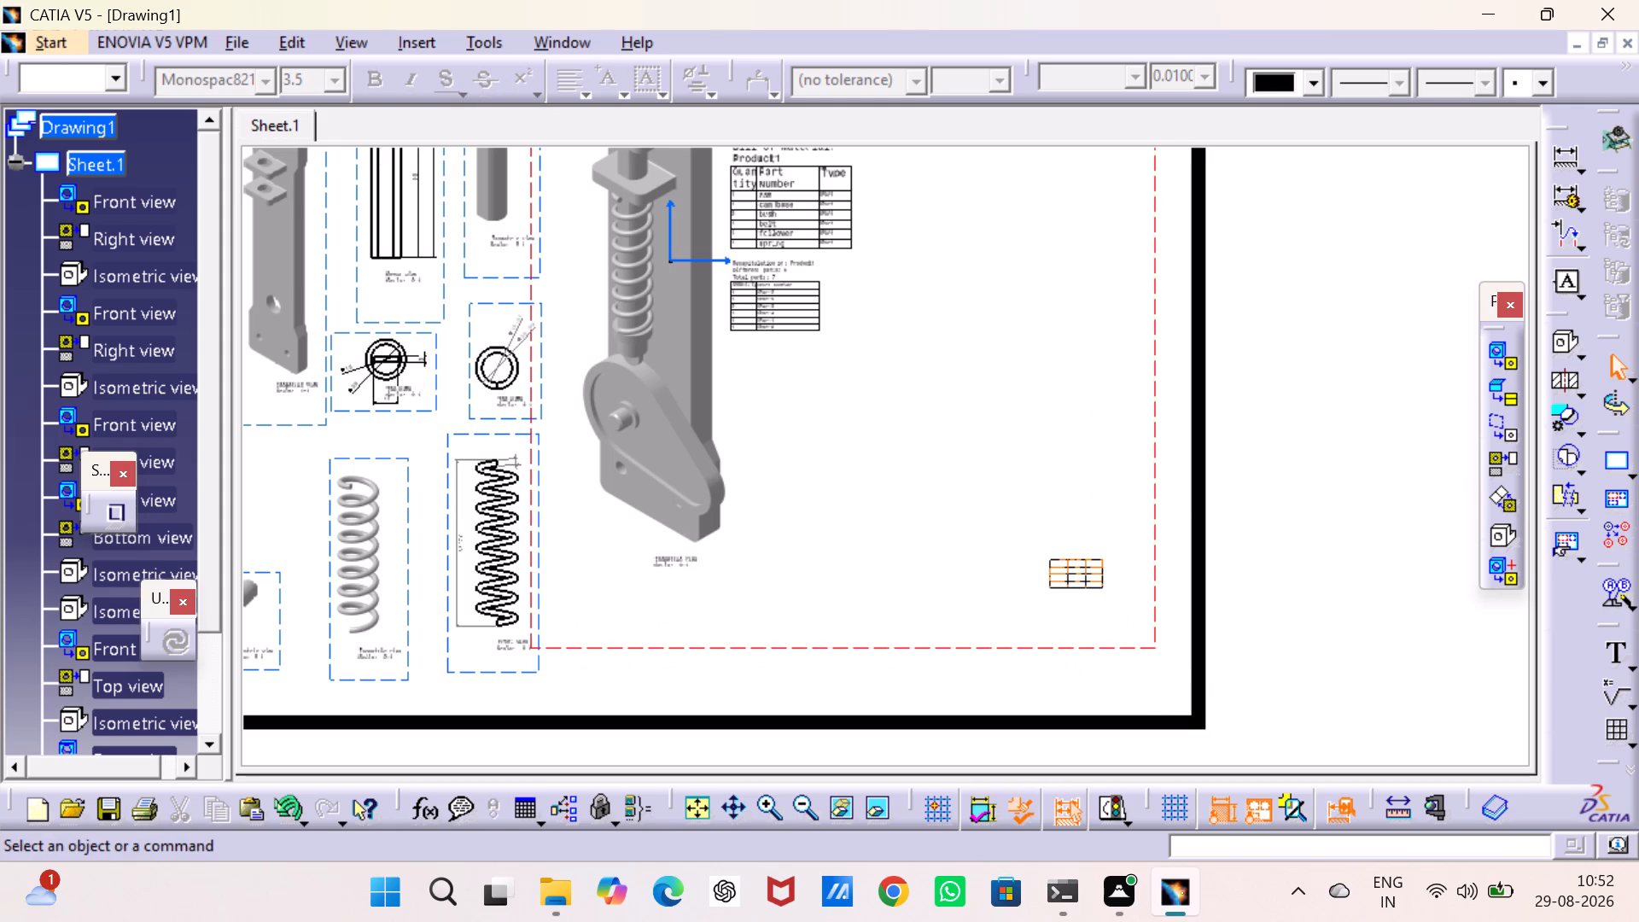
Widen the last column of the new table.
double_click(1098, 559)
drag(1107, 553, 1107, 551)
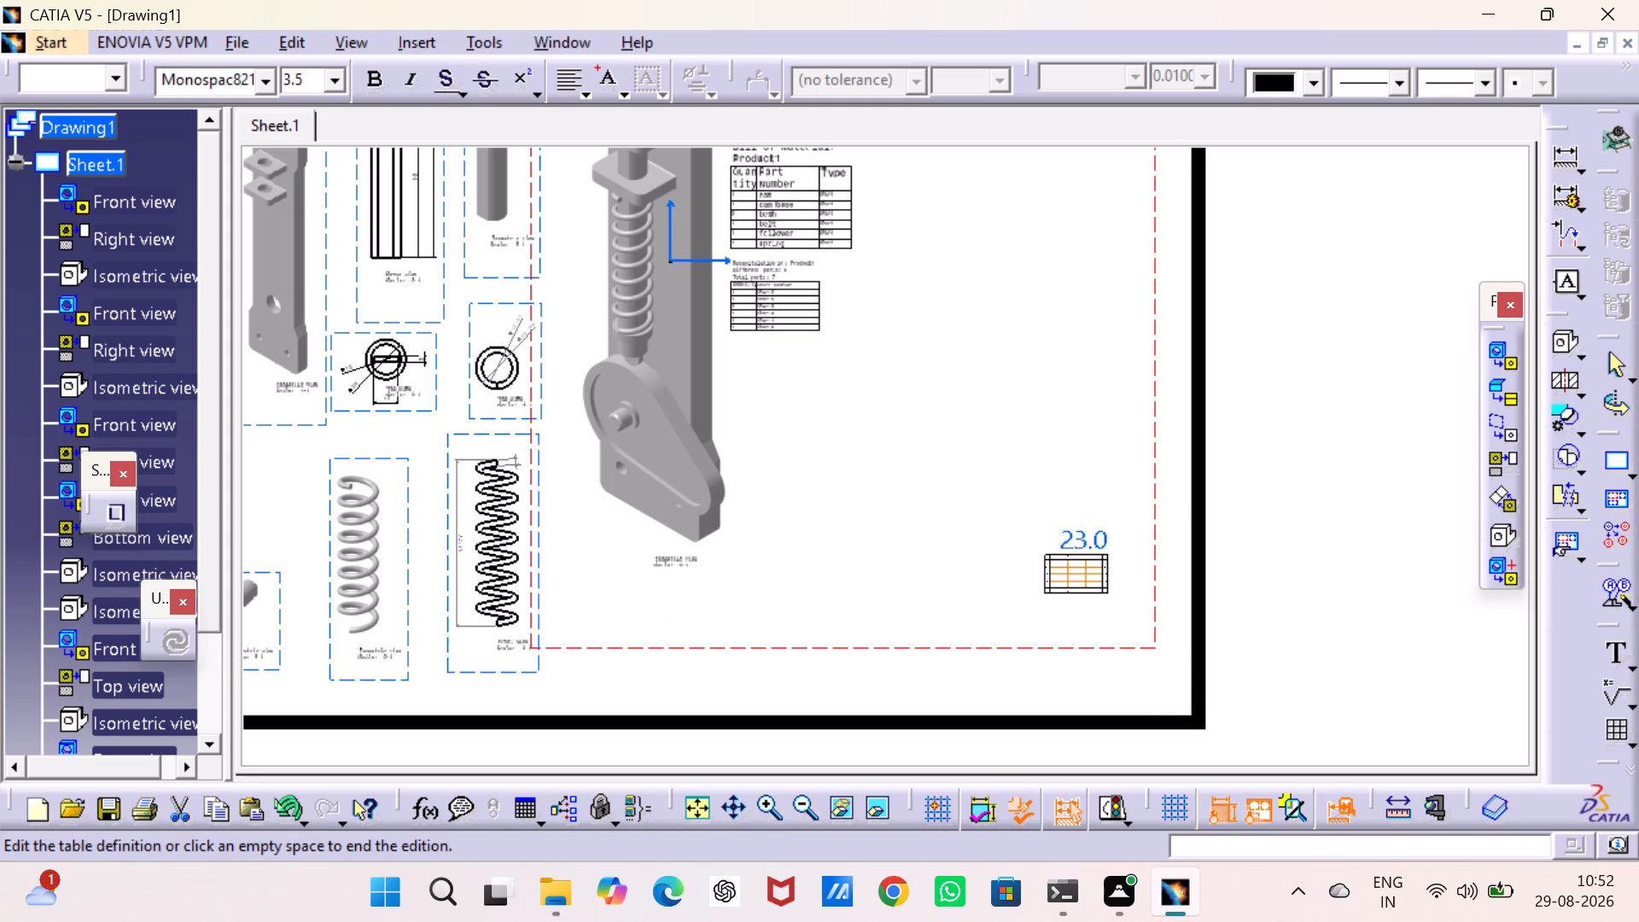
drag(1107, 551, 1108, 538)
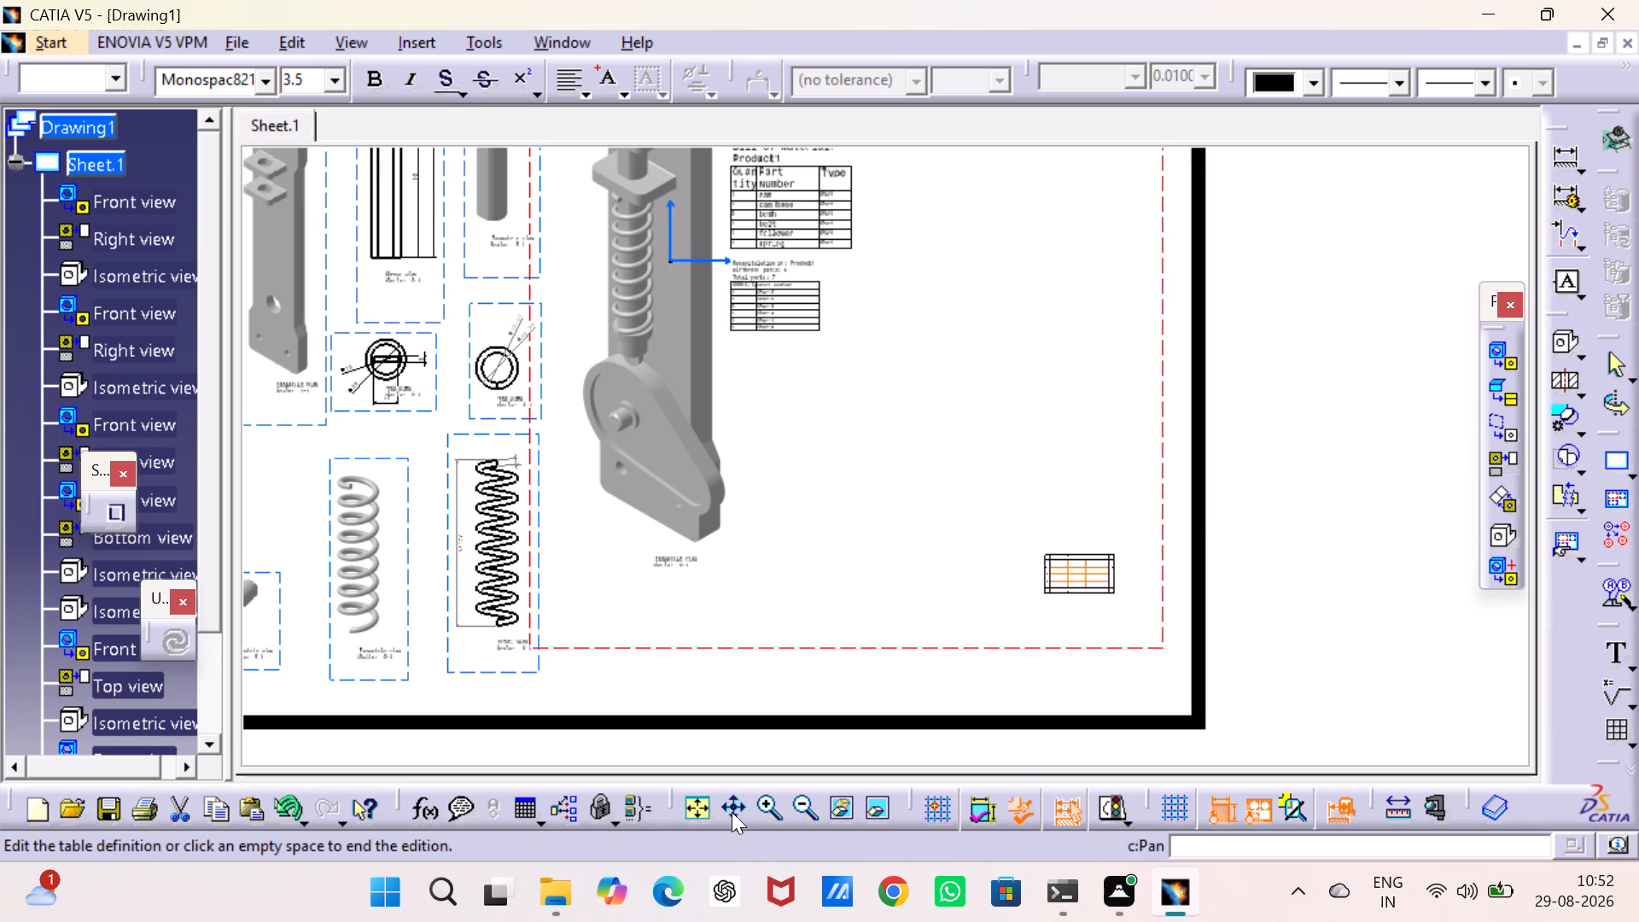
Increase the height of all four rows of the new table and finish editing it.
triple_click(766, 799)
middle_drag(944, 620, 899, 599)
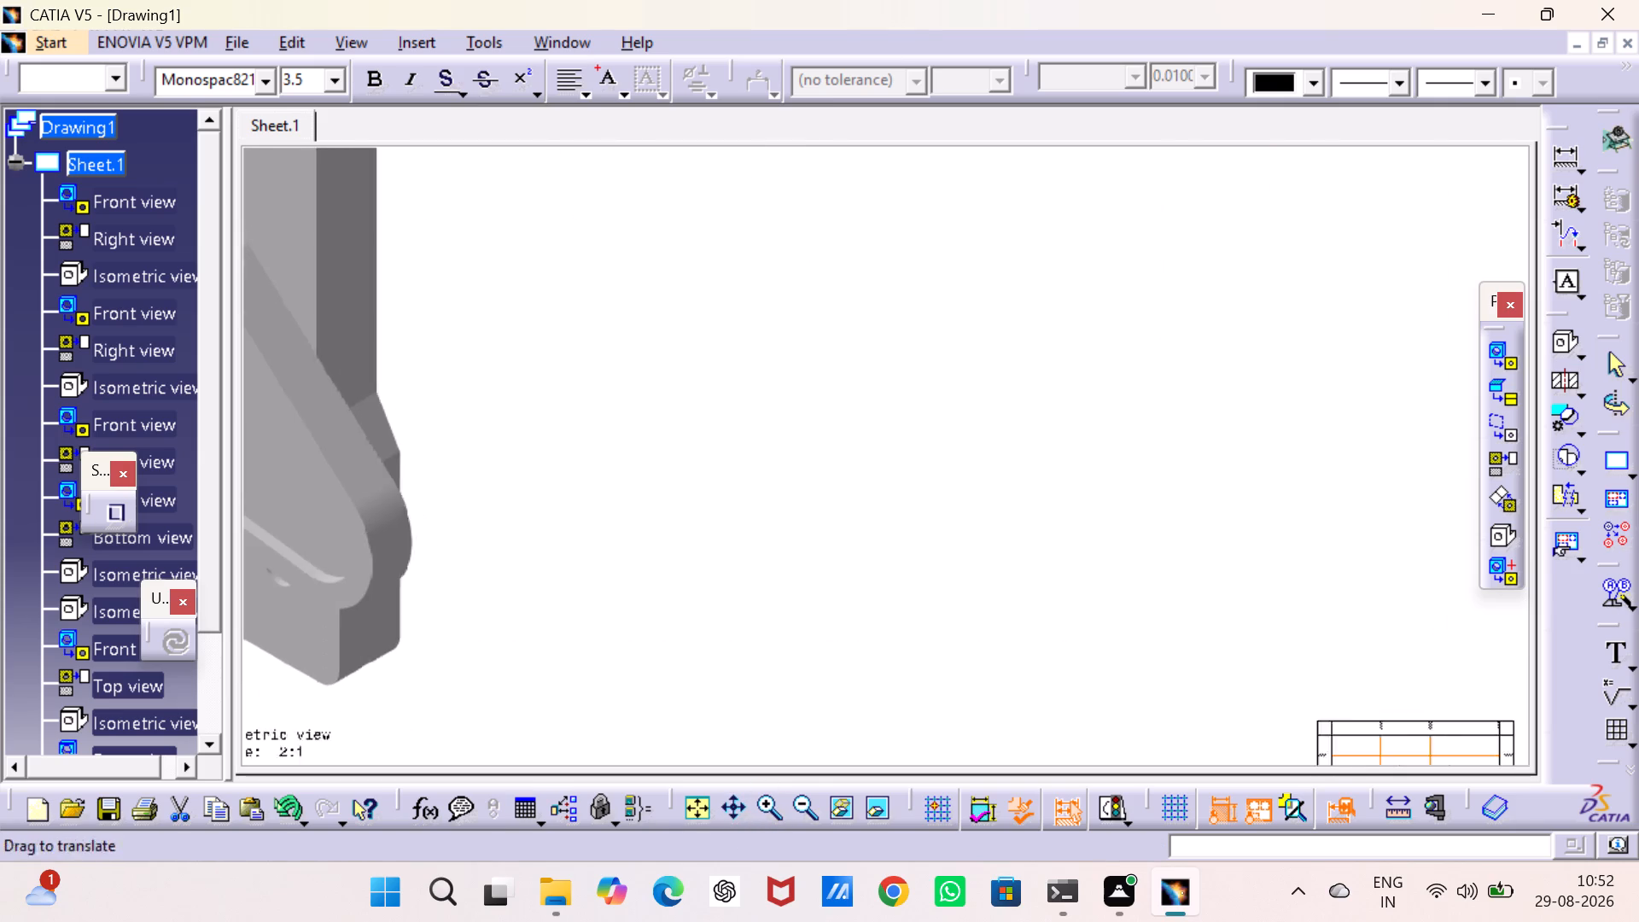
middle_drag(899, 599, 603, 497)
middle_drag(891, 518, 690, 465)
double_click(951, 557)
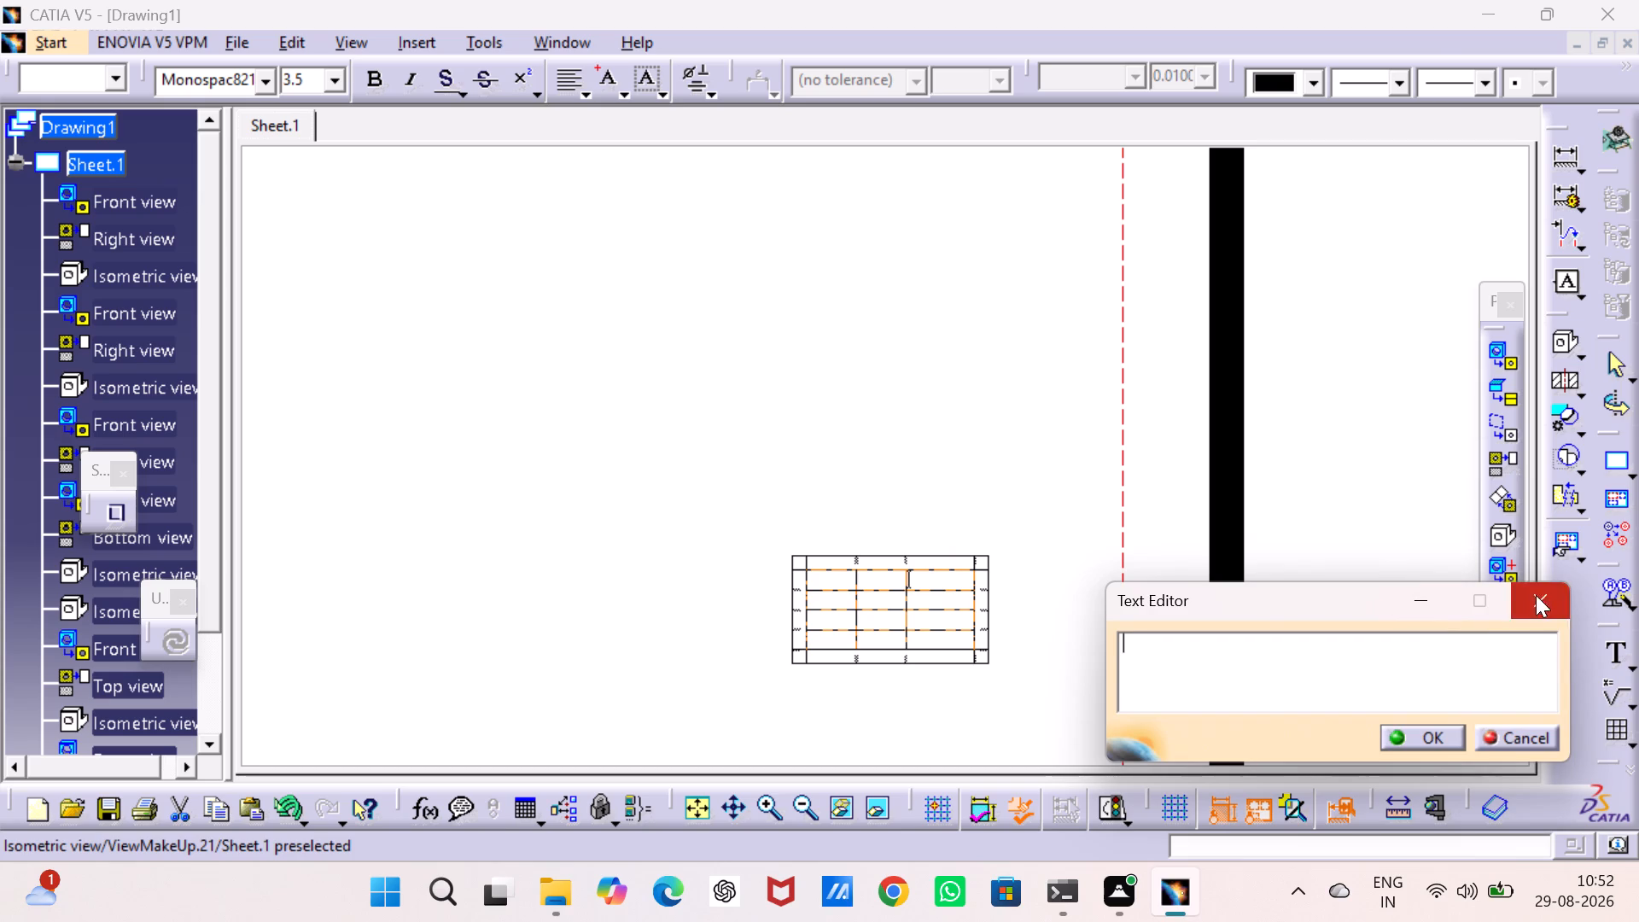
click(1536, 595)
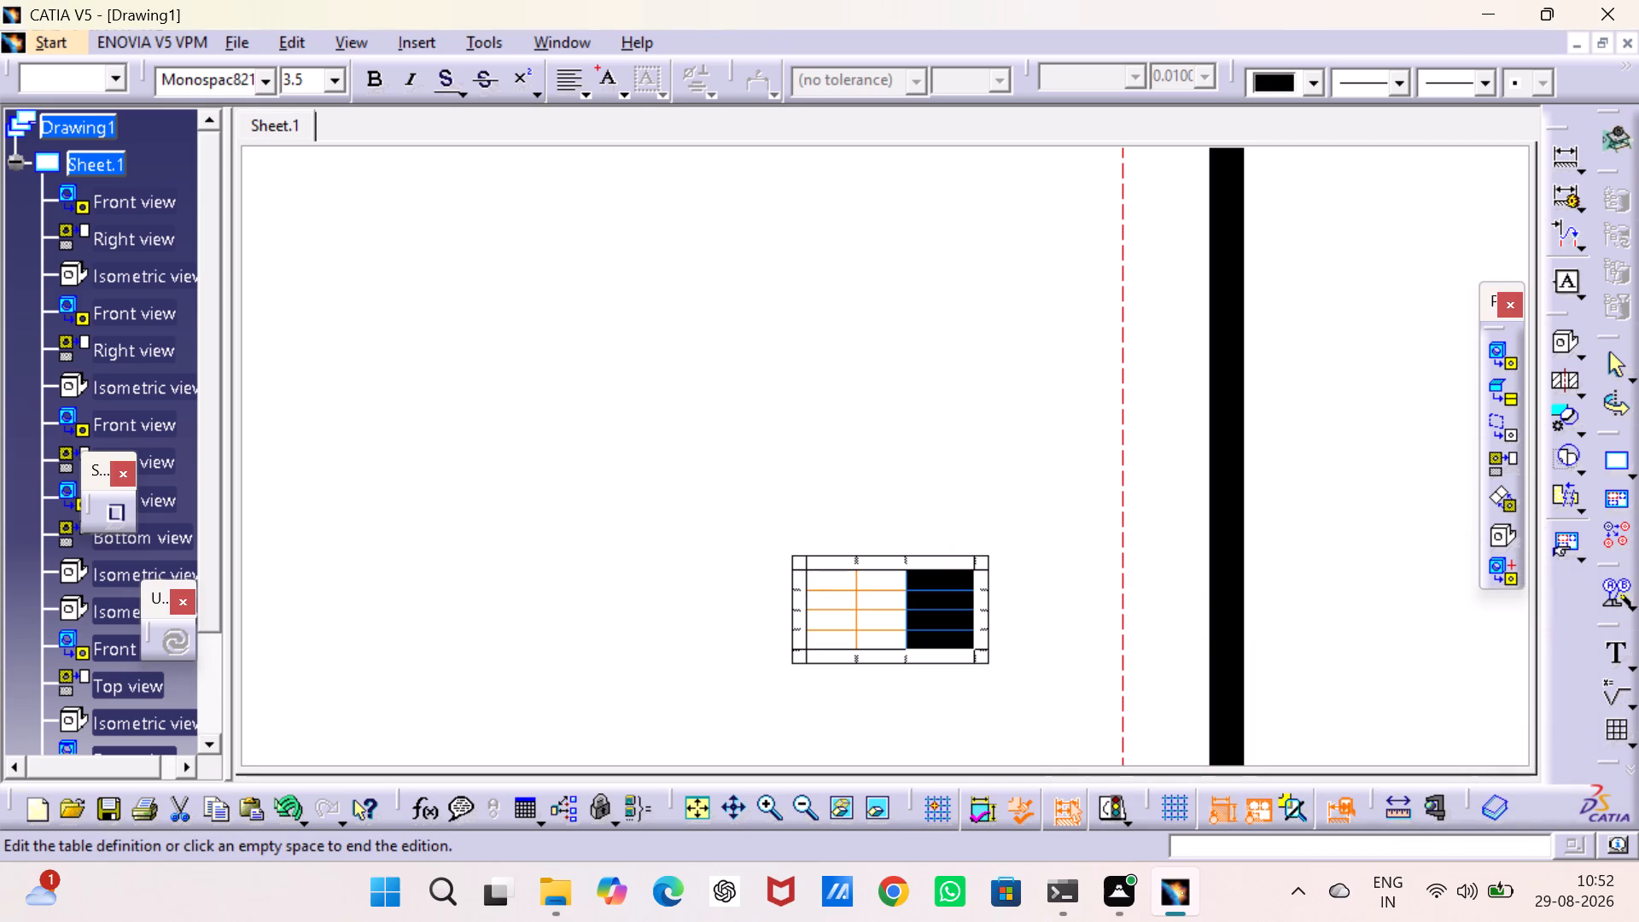
drag(990, 598, 1024, 601)
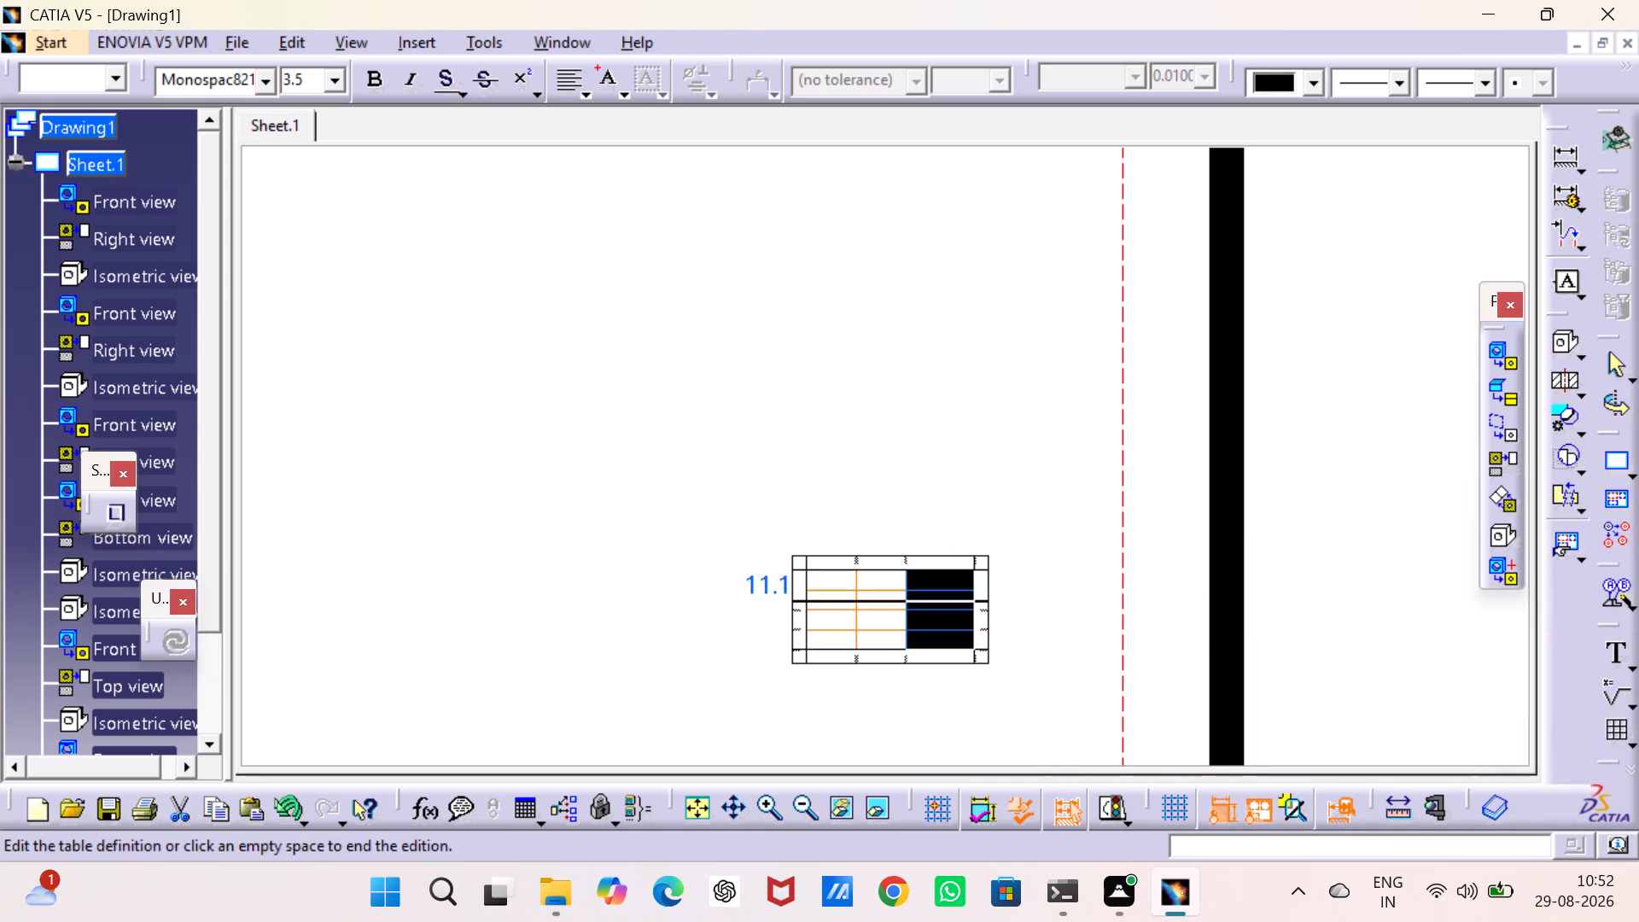
drag(1024, 601, 1024, 600)
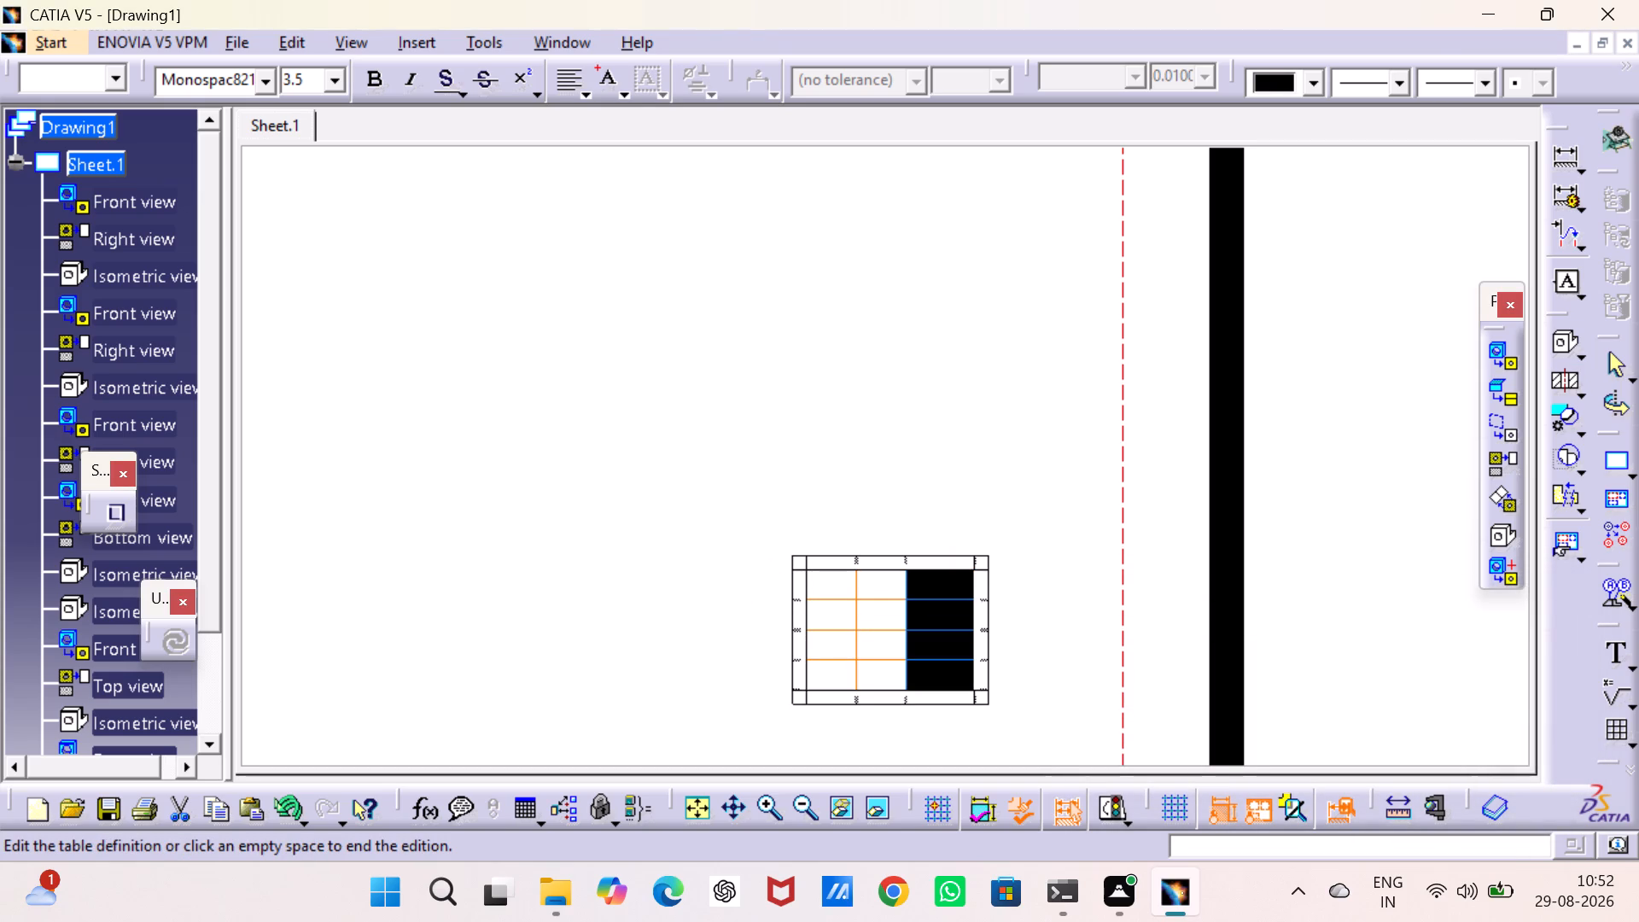
drag(935, 554, 945, 516)
drag(945, 516, 942, 516)
double_click(819, 568)
click(877, 522)
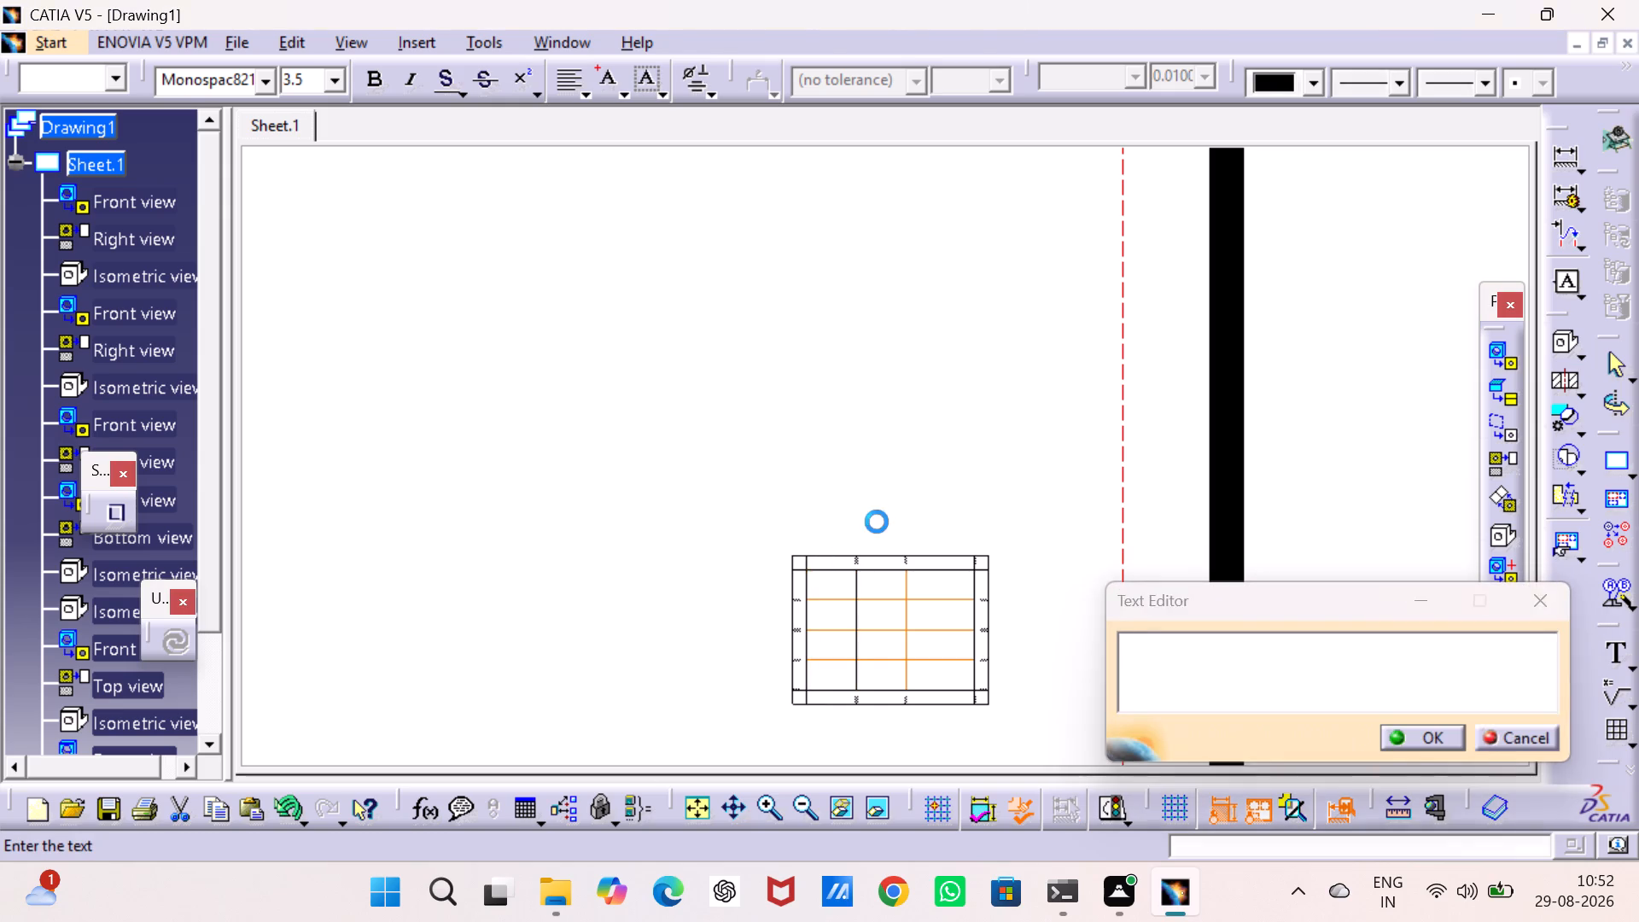
click(985, 546)
double_click(975, 548)
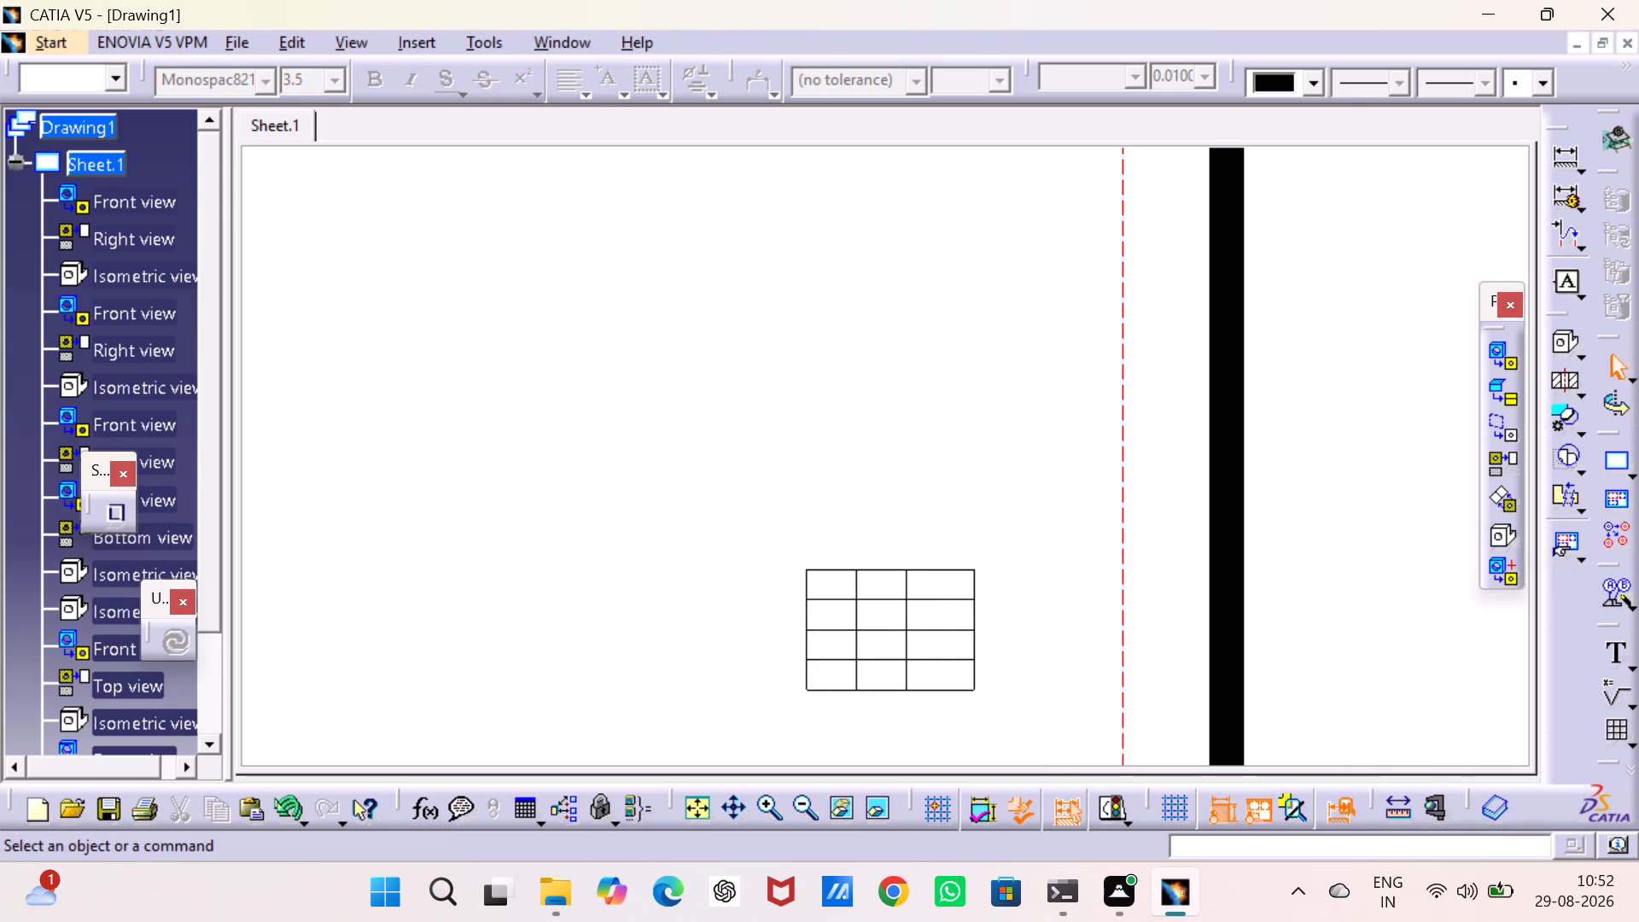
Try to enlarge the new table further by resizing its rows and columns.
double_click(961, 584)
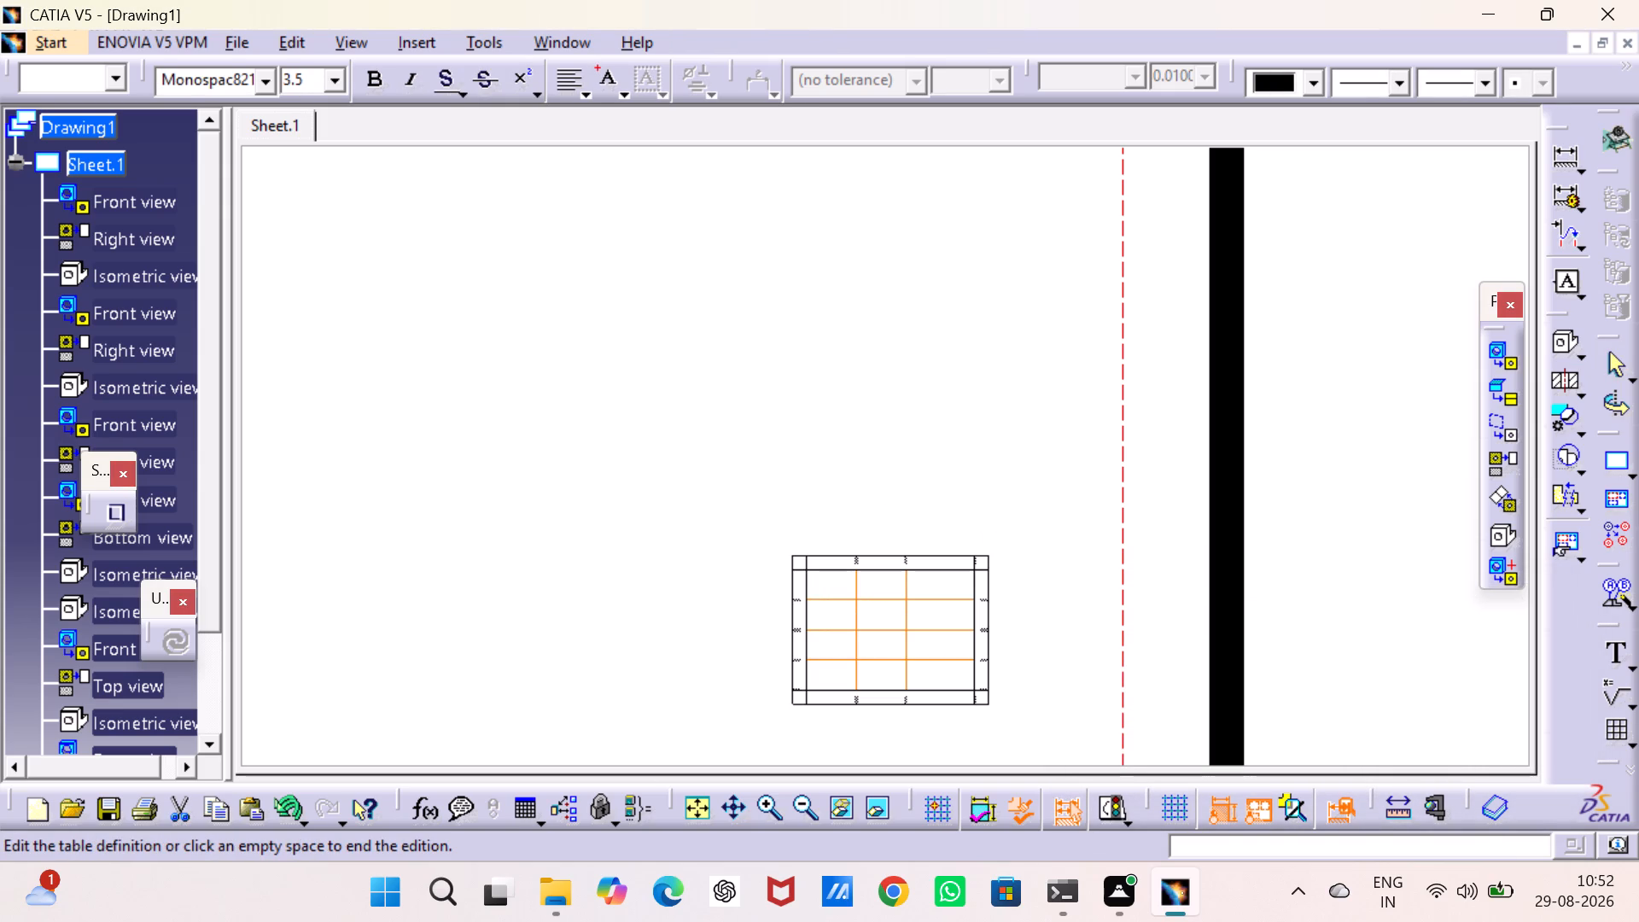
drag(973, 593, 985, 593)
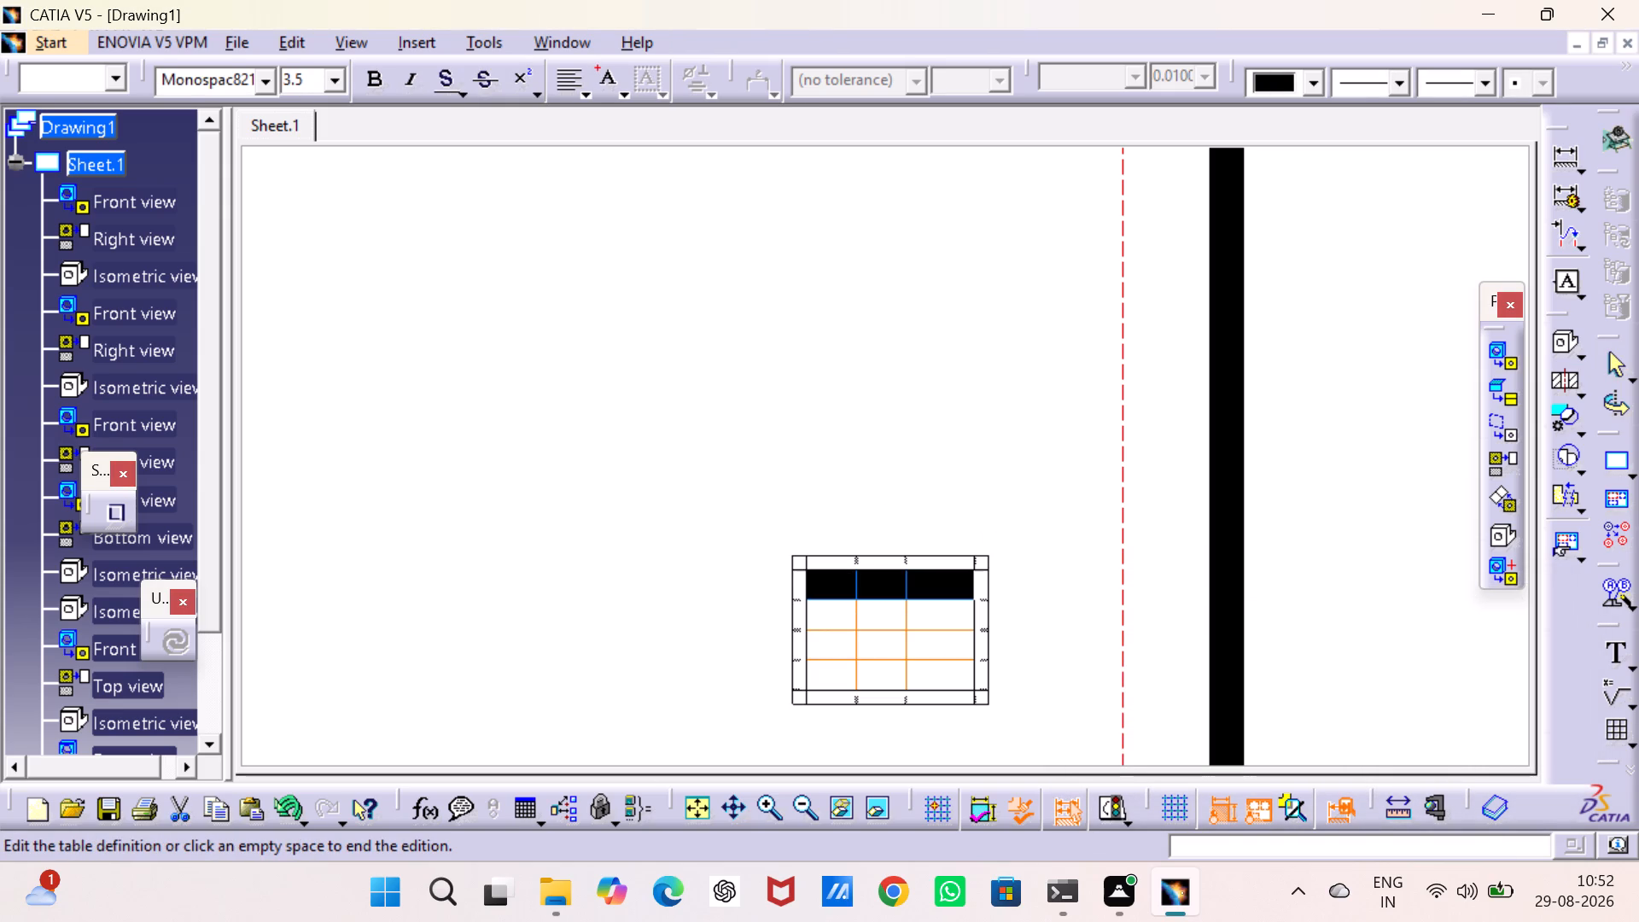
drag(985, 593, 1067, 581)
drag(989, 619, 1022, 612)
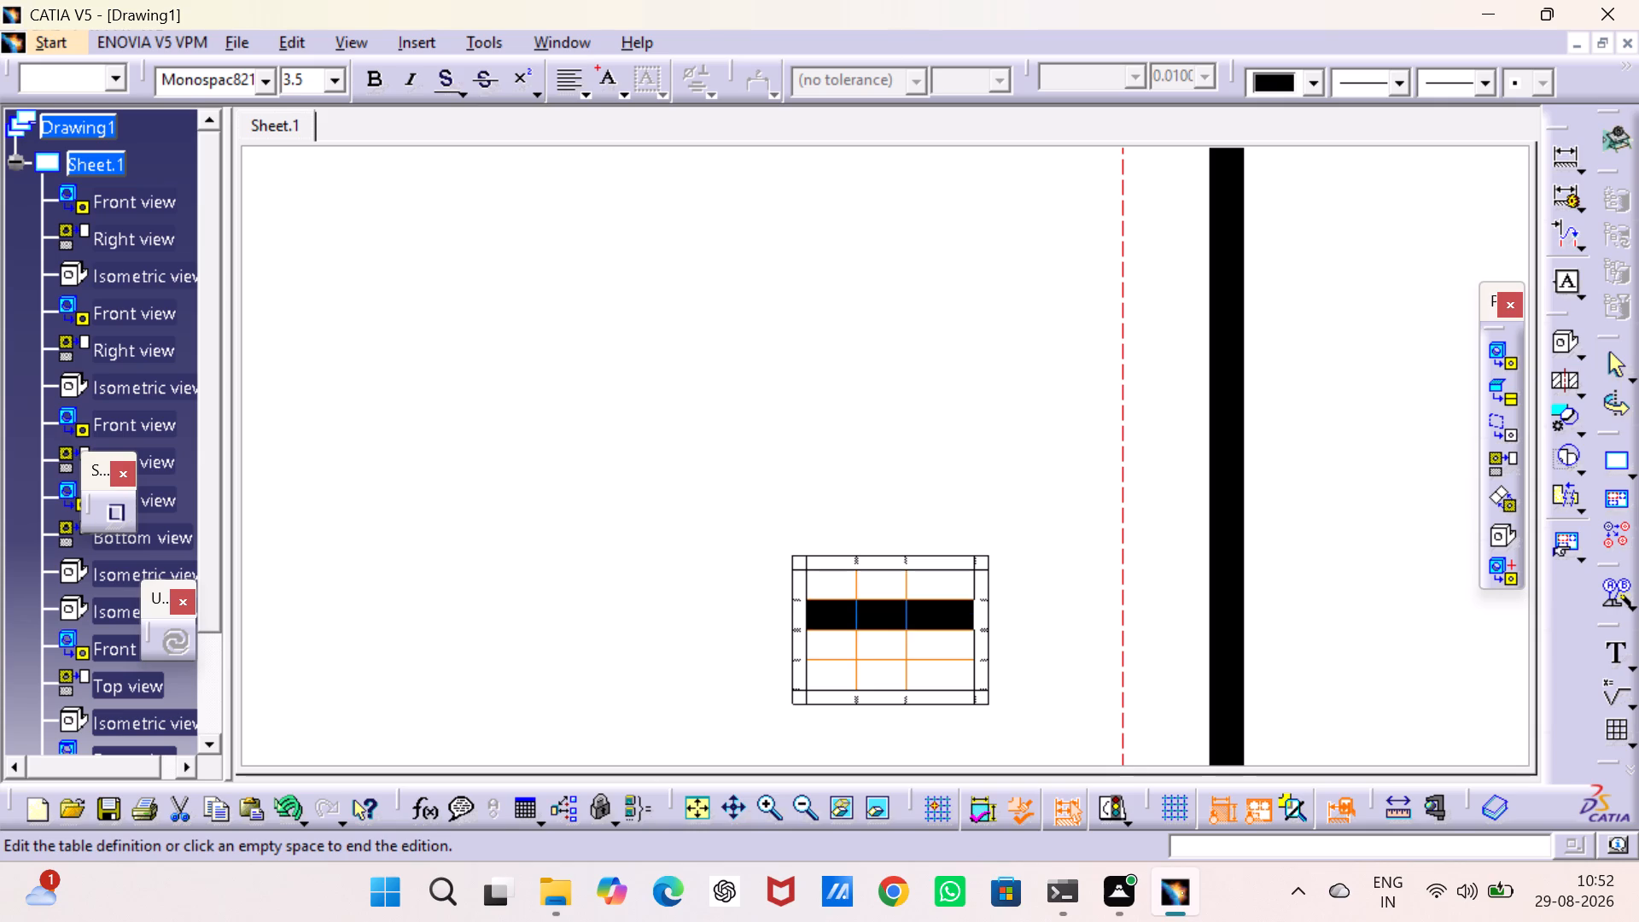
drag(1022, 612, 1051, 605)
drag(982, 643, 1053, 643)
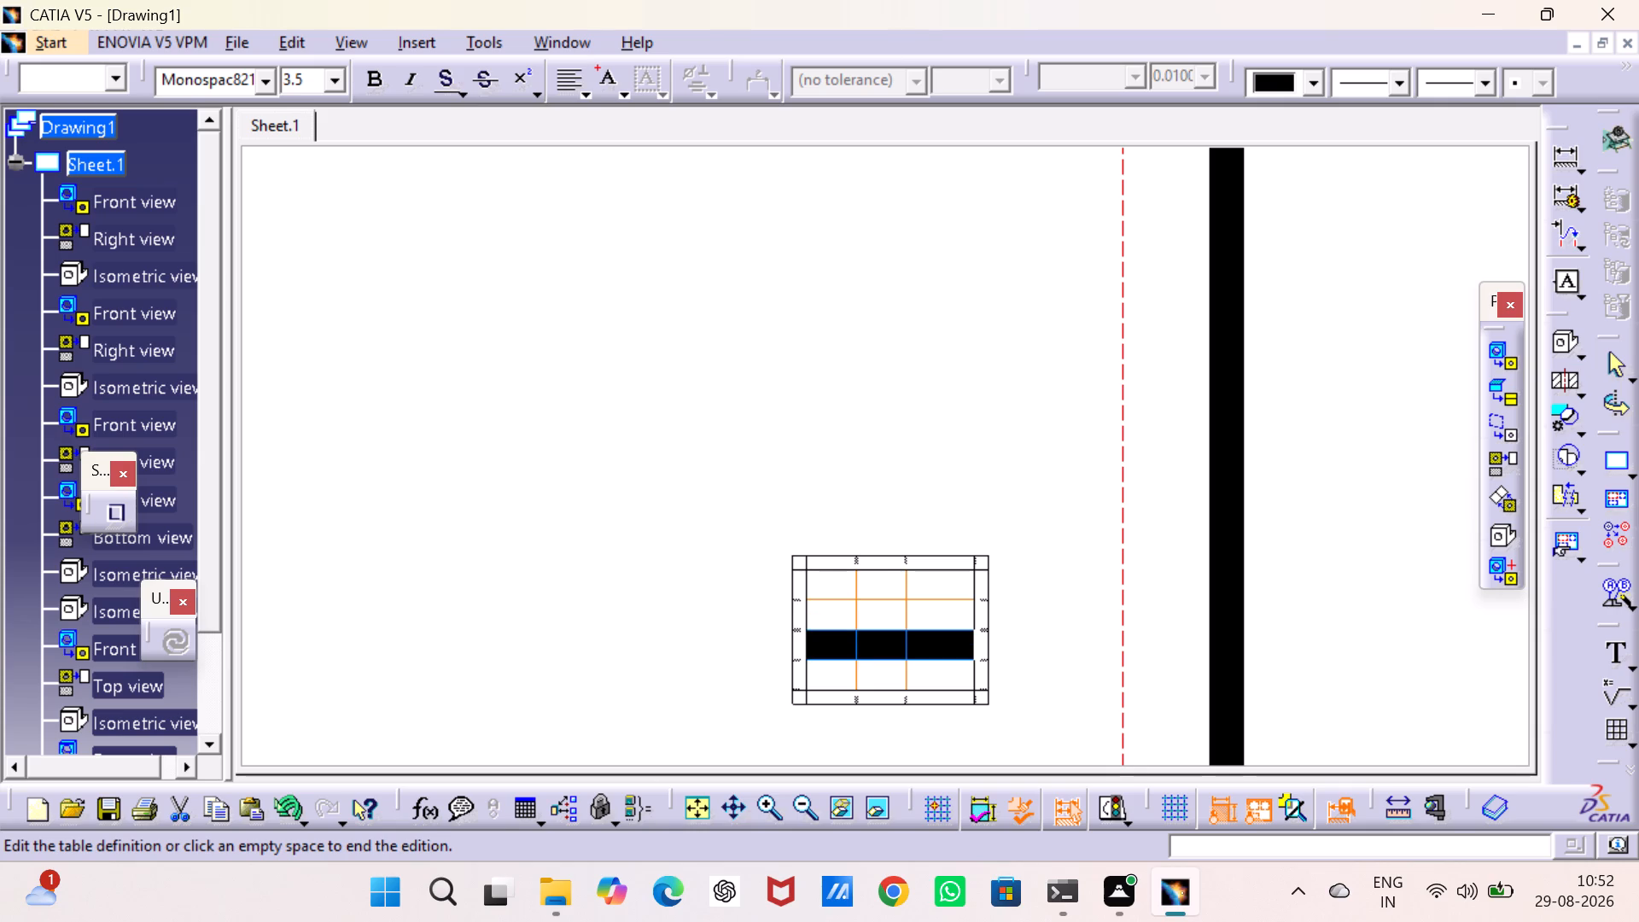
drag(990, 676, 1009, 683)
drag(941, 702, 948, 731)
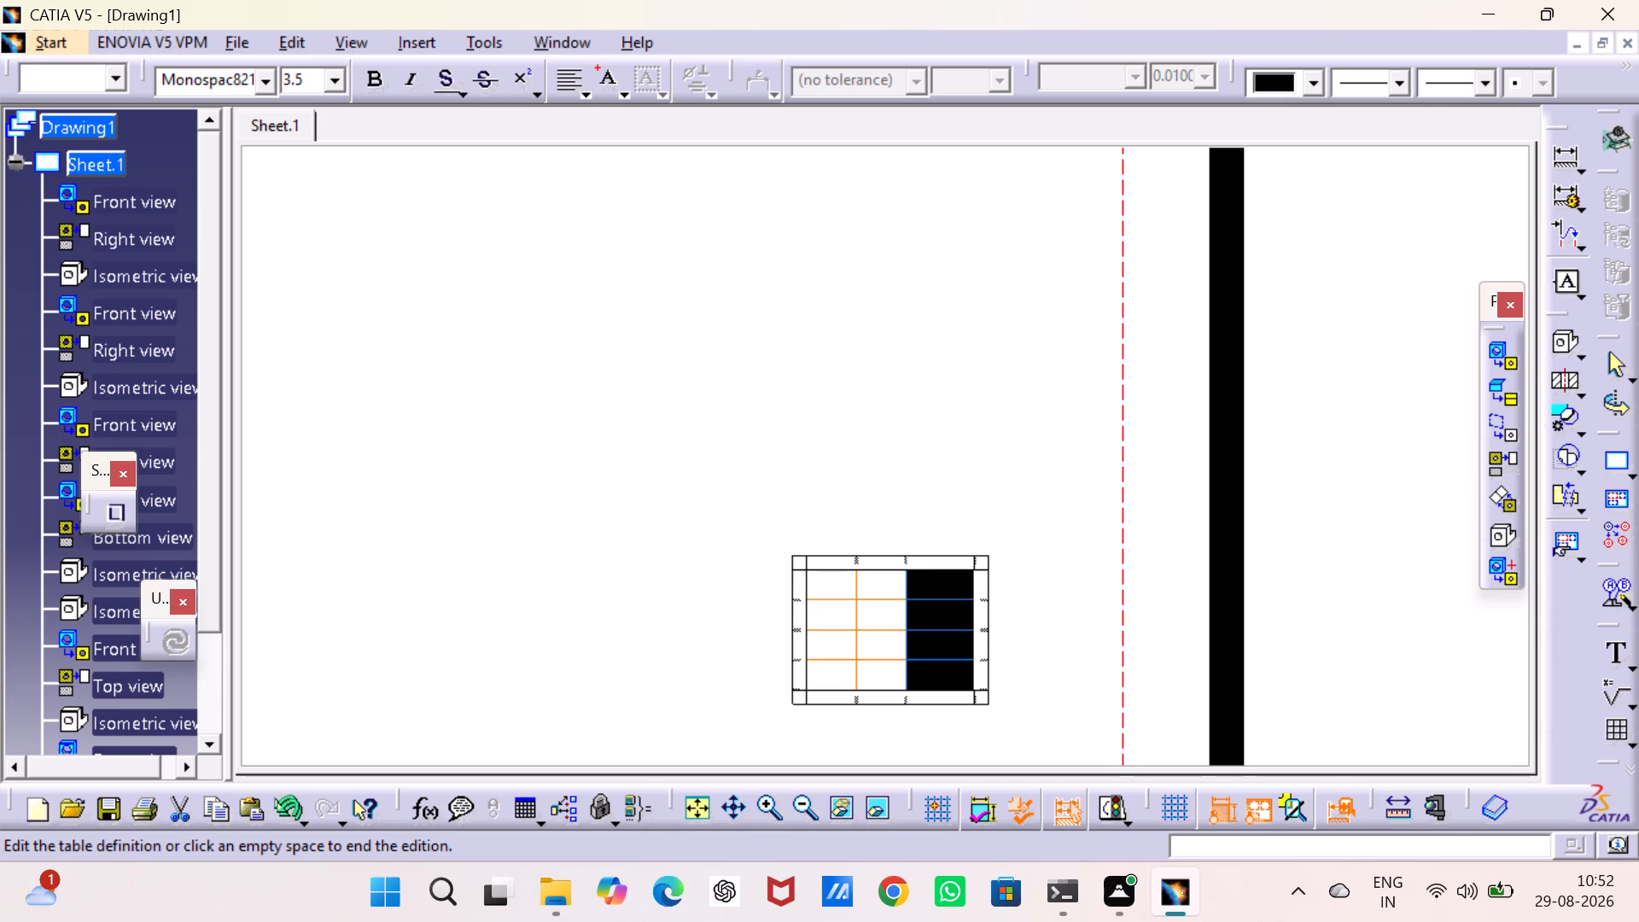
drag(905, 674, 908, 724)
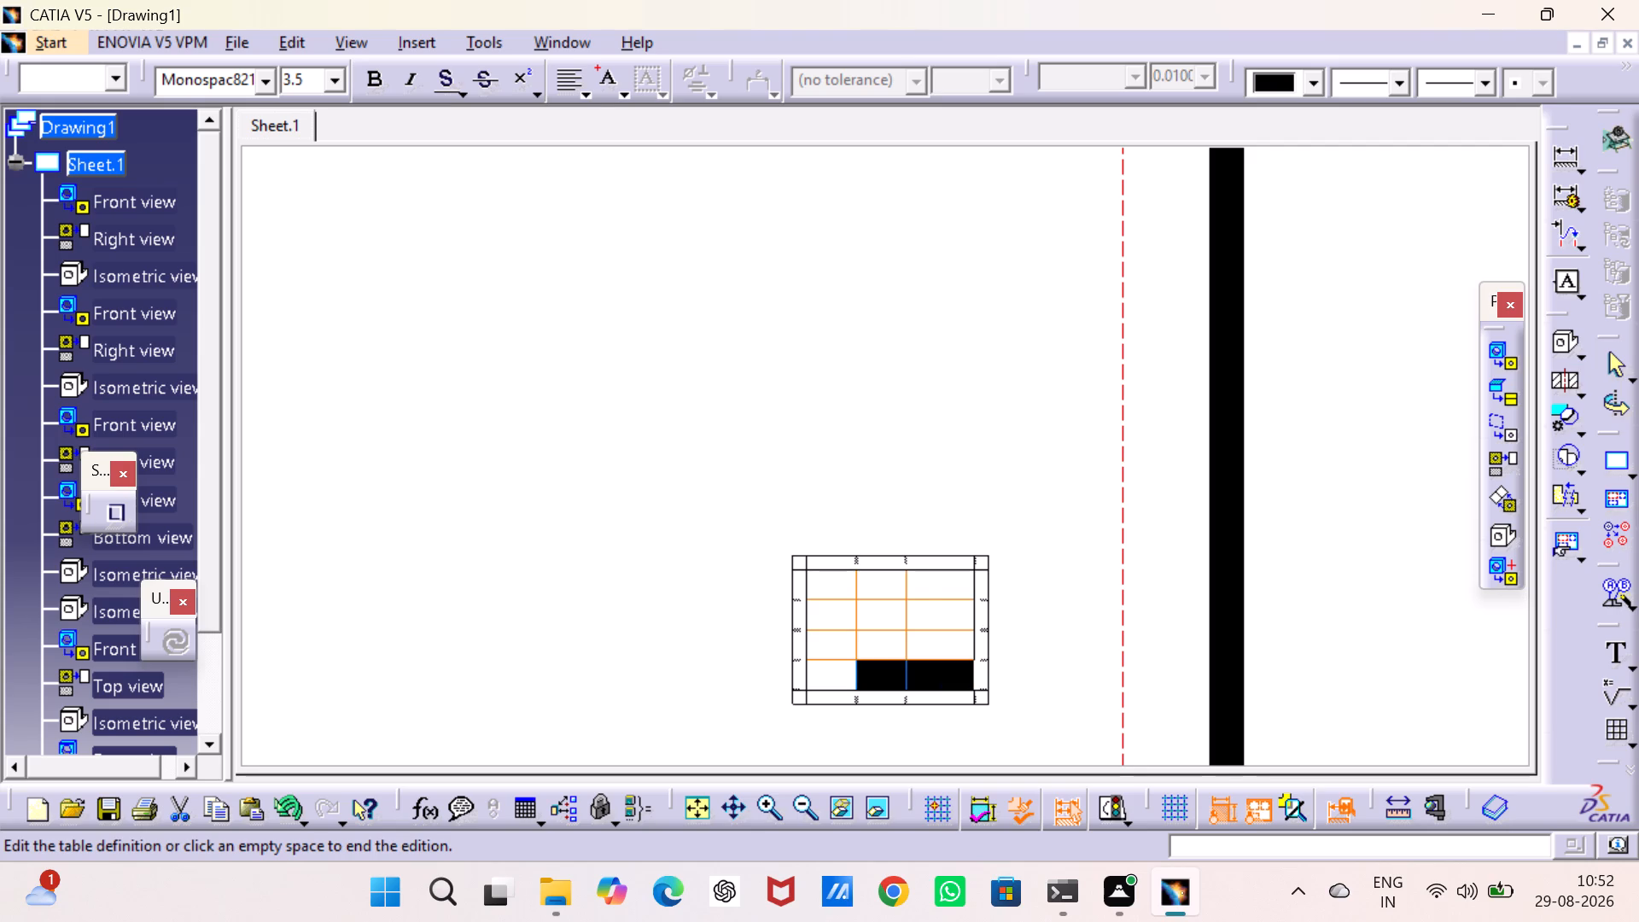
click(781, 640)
Move the new table up the sheet, farther from the lower border.
drag(855, 572, 864, 522)
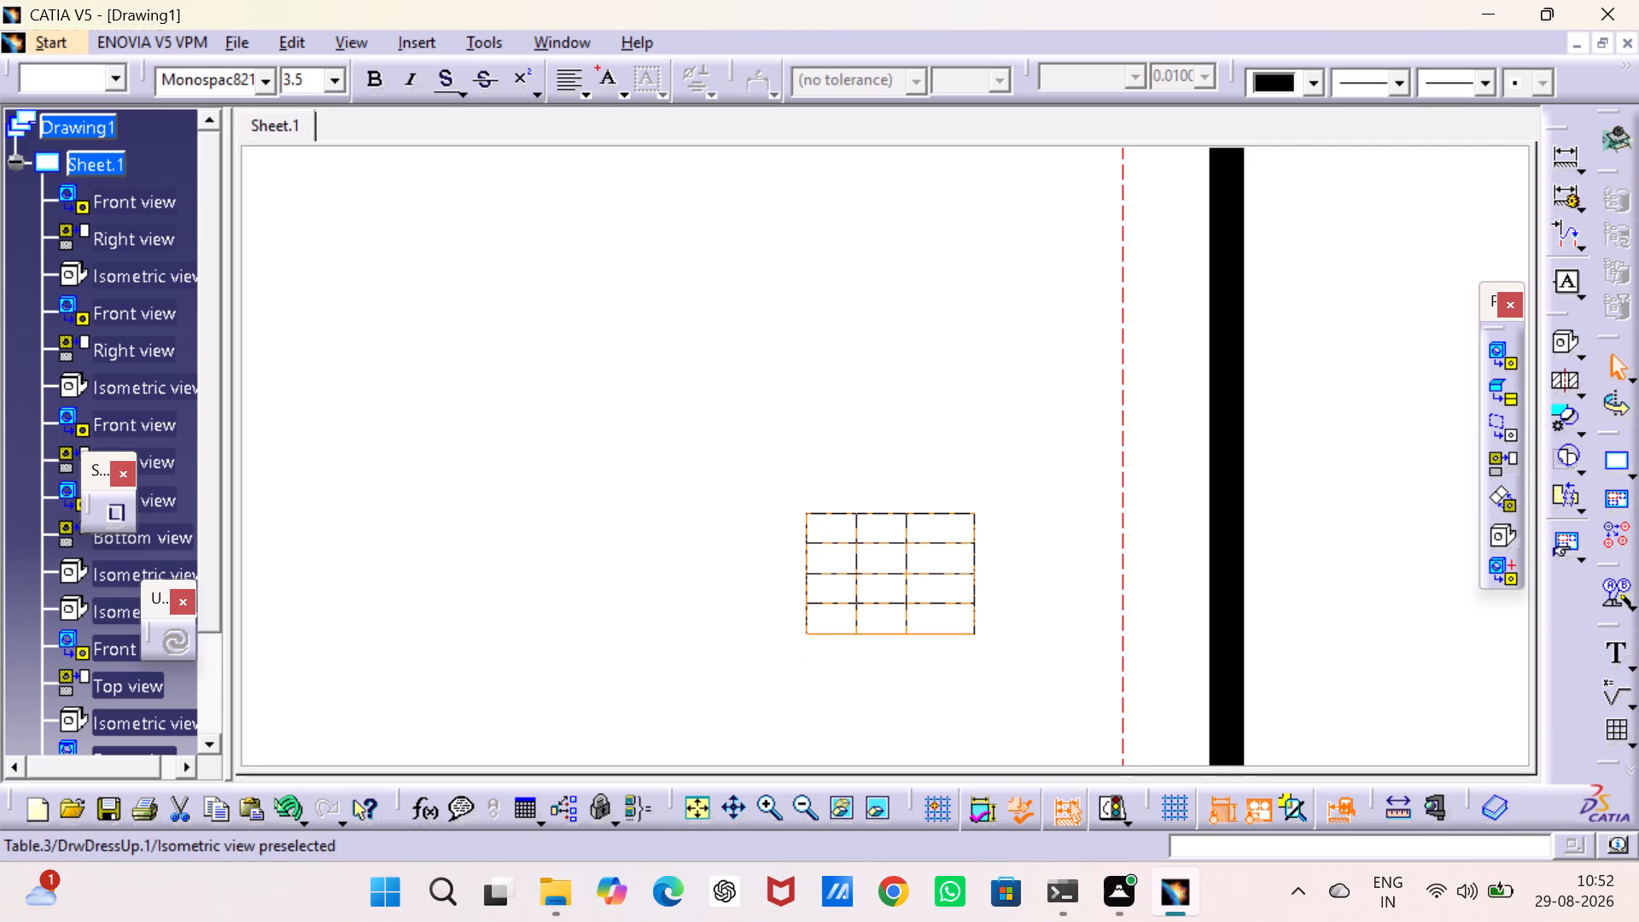
drag(864, 522, 879, 380)
double_click(942, 370)
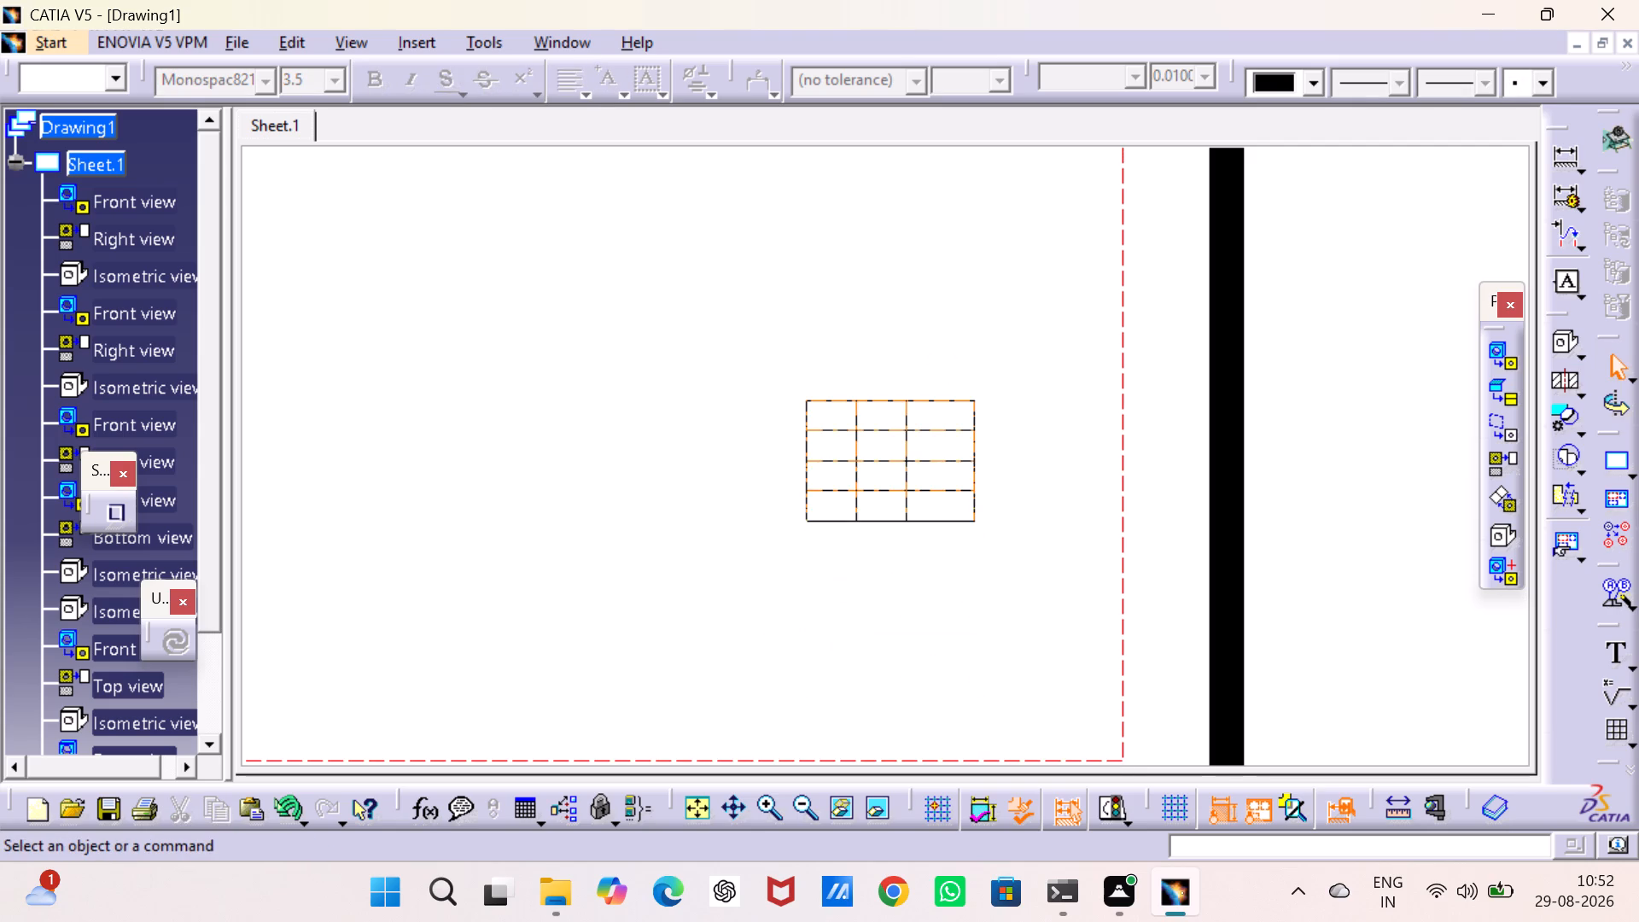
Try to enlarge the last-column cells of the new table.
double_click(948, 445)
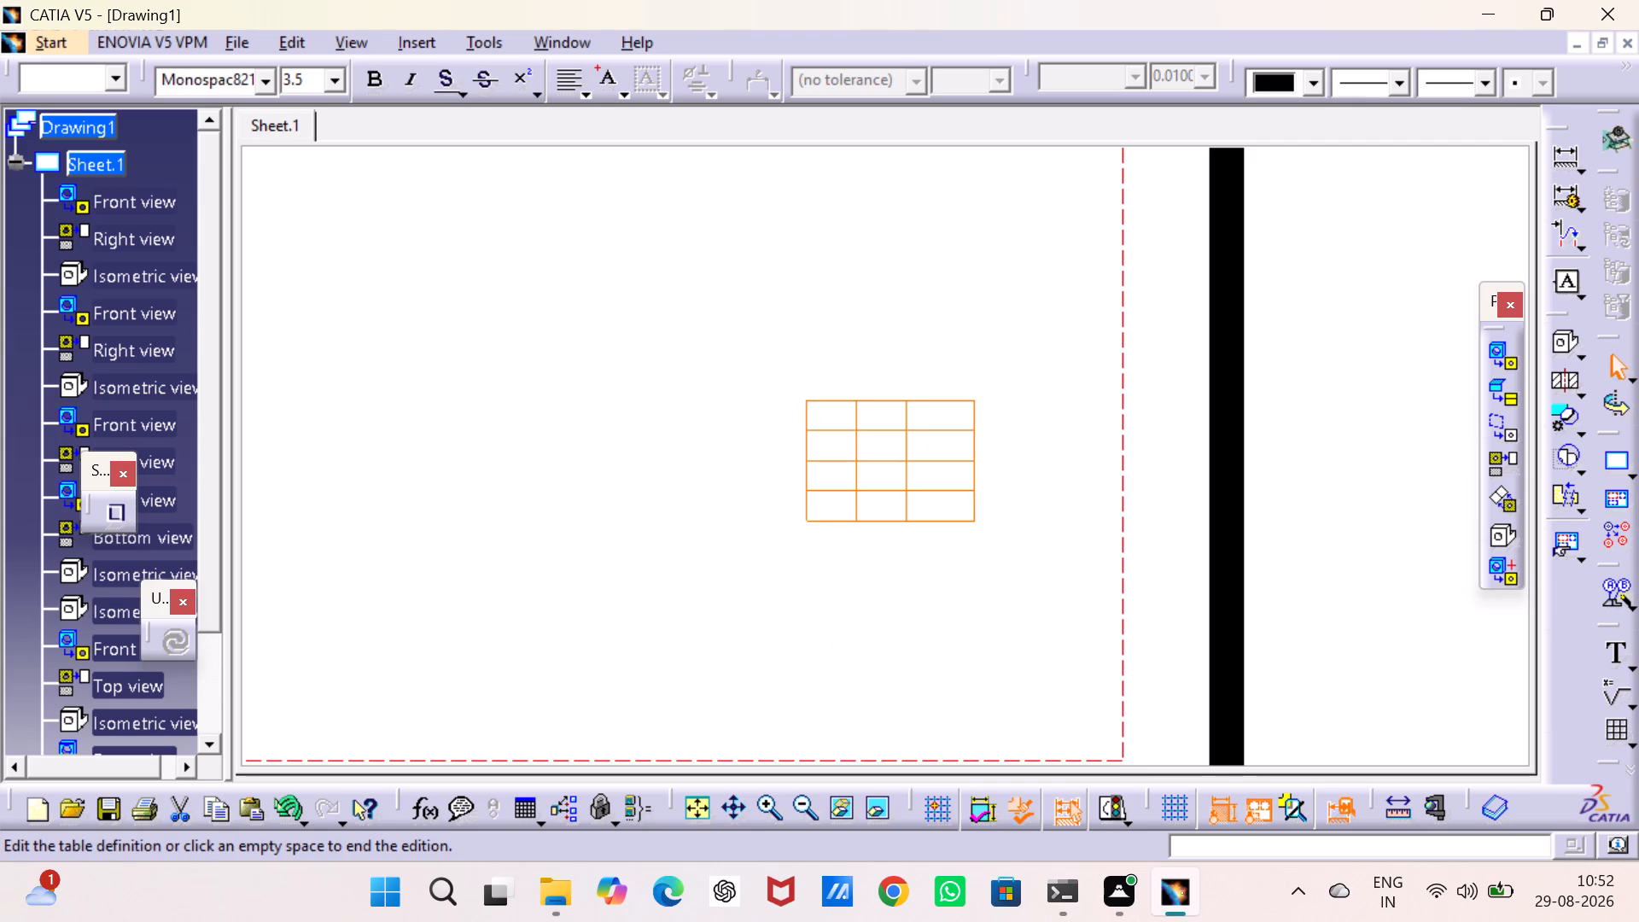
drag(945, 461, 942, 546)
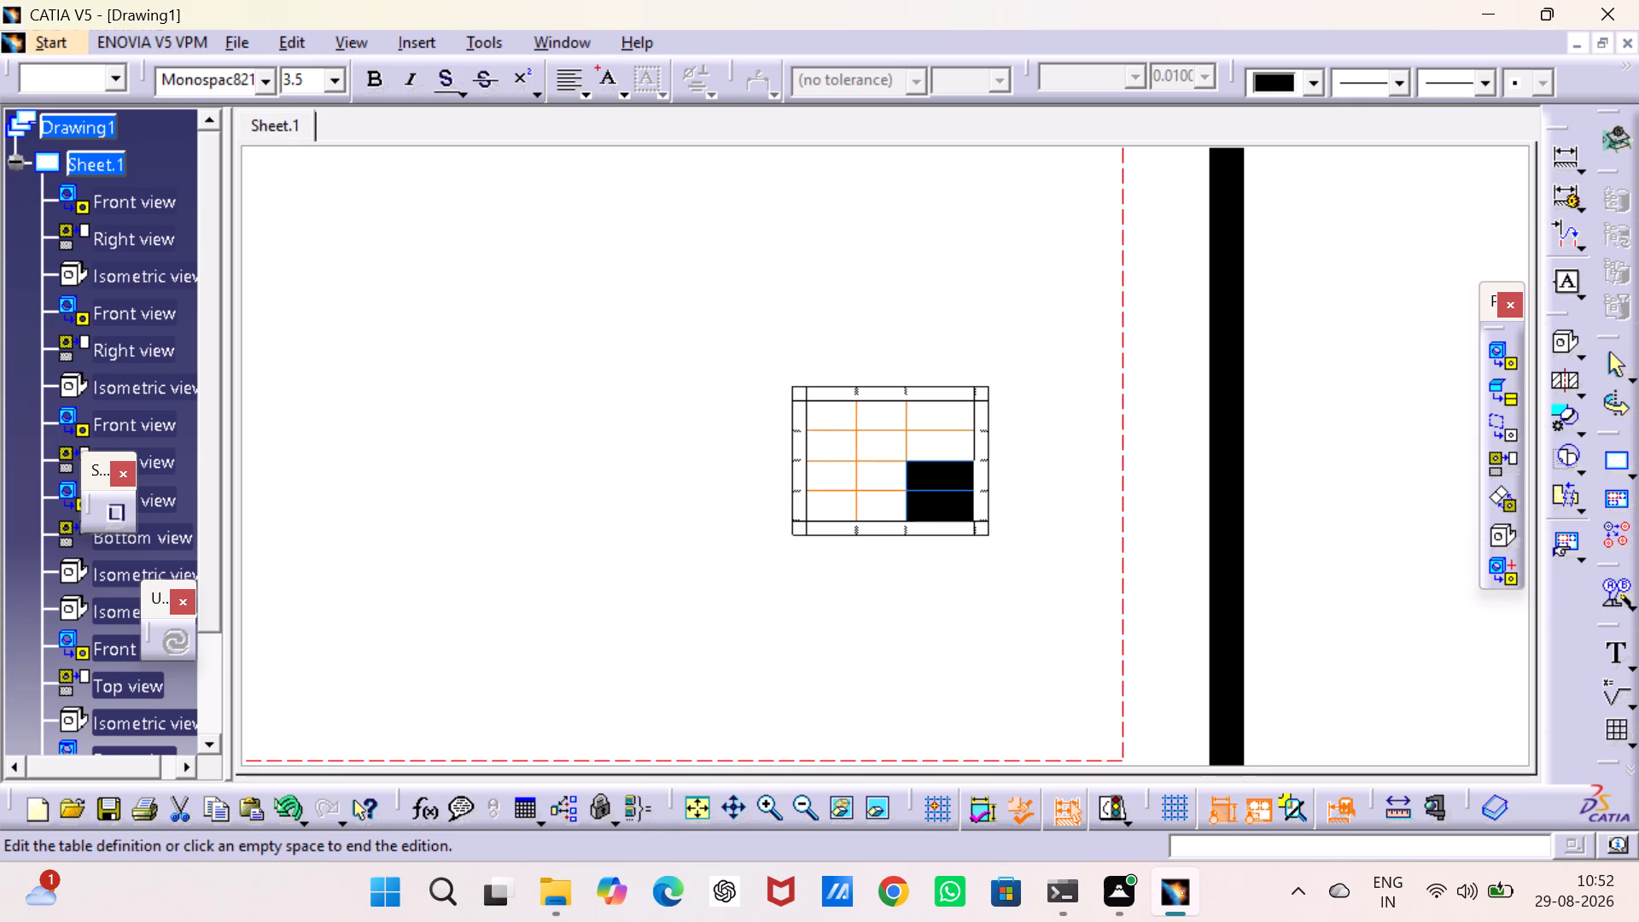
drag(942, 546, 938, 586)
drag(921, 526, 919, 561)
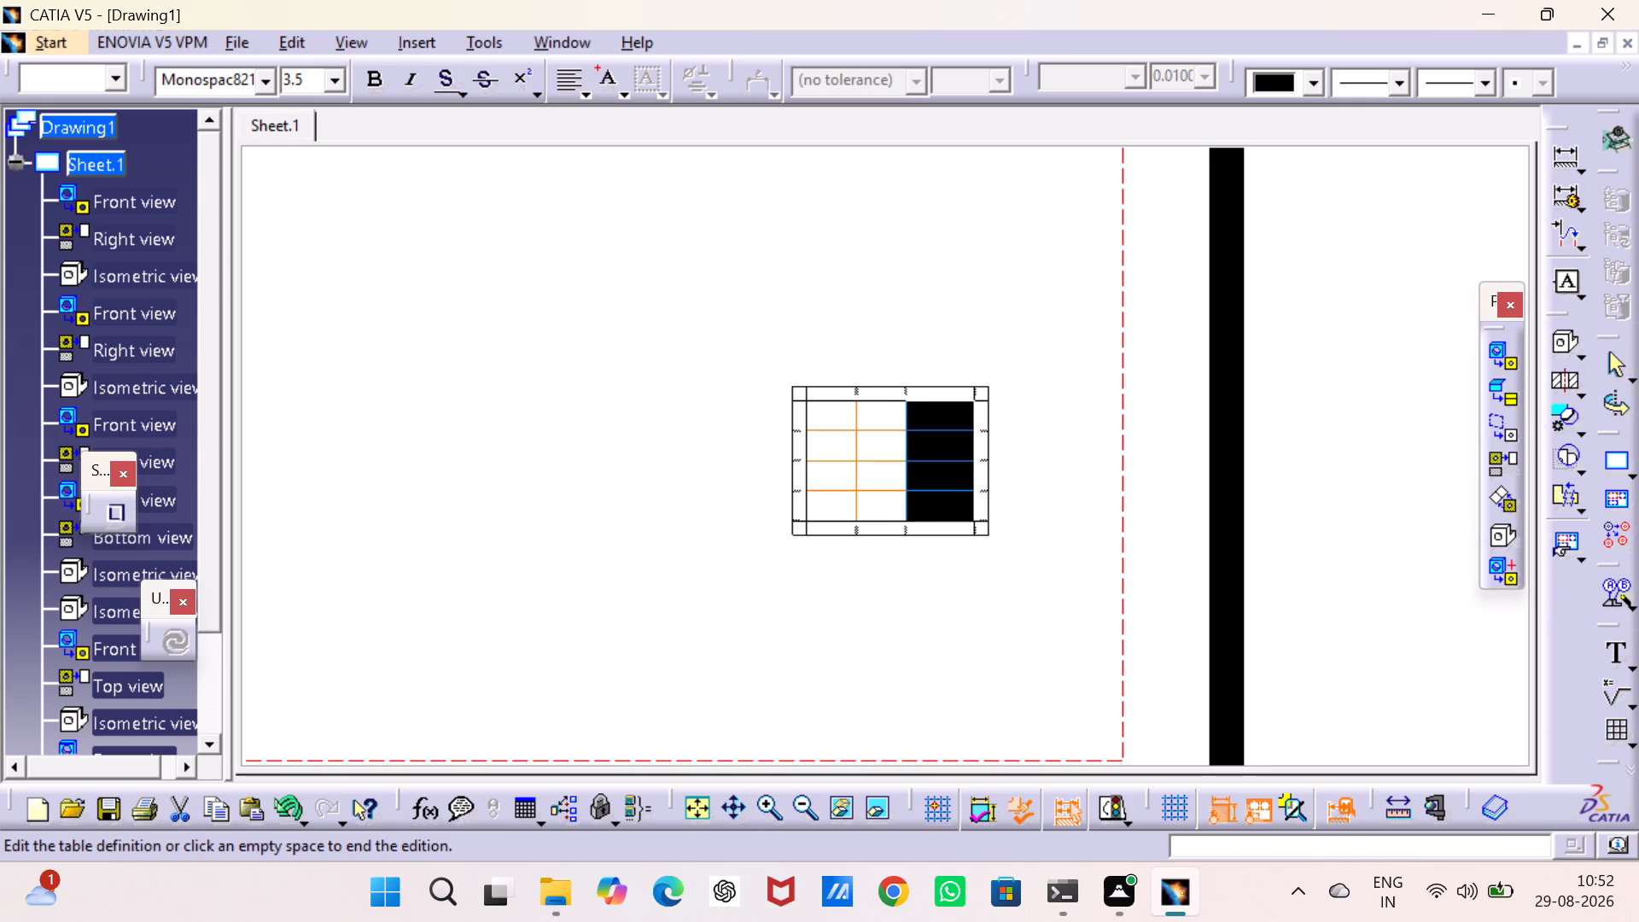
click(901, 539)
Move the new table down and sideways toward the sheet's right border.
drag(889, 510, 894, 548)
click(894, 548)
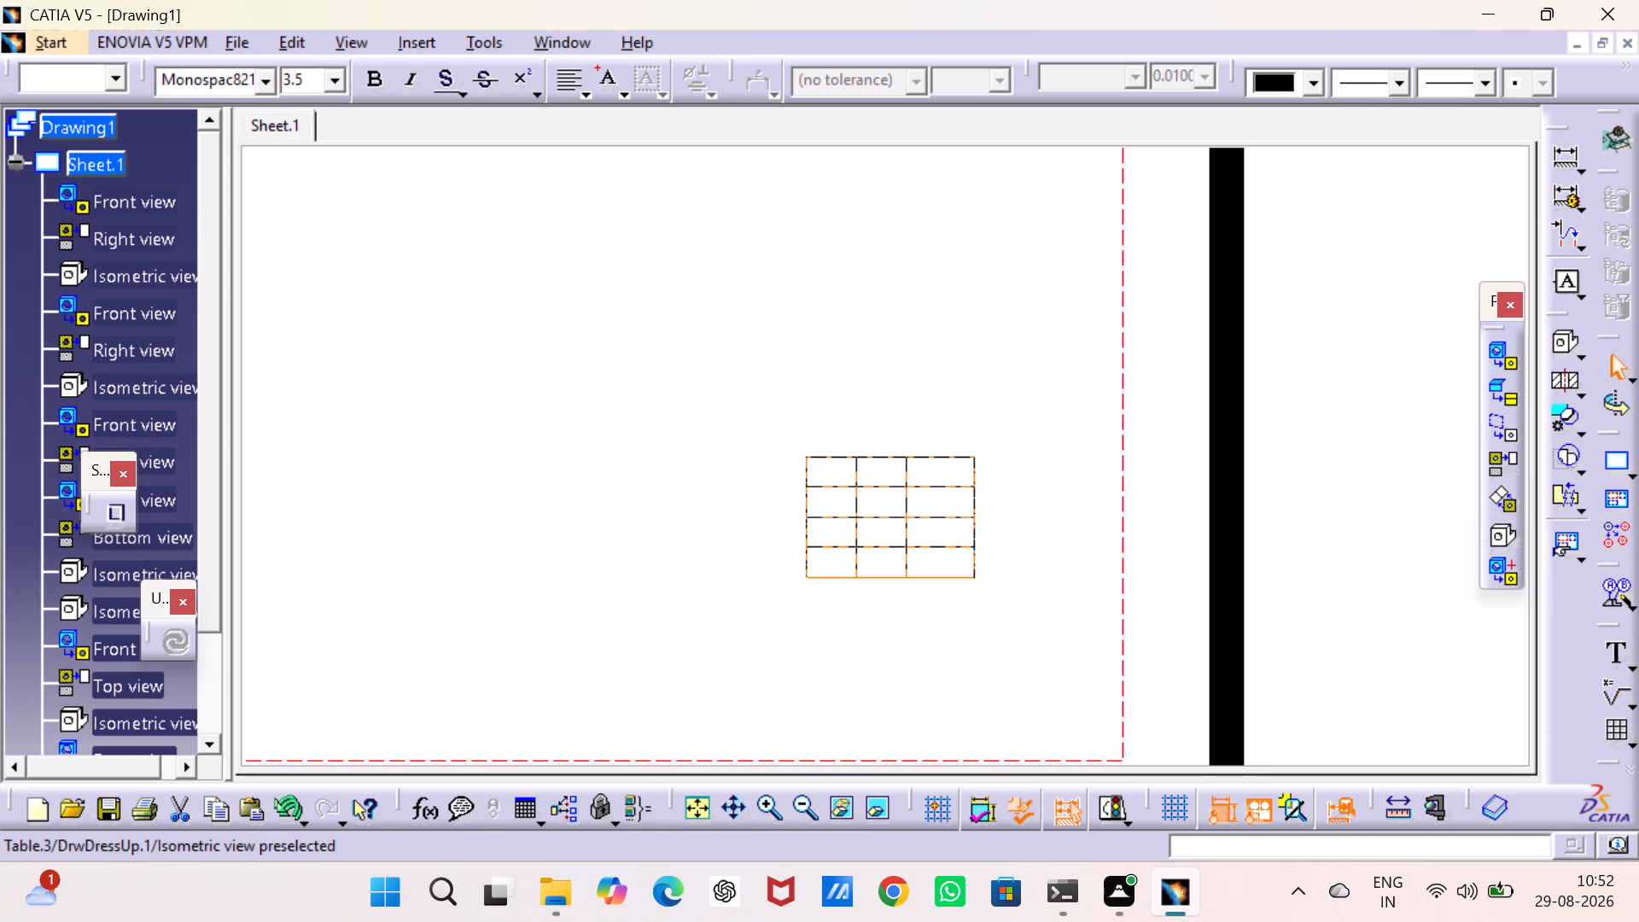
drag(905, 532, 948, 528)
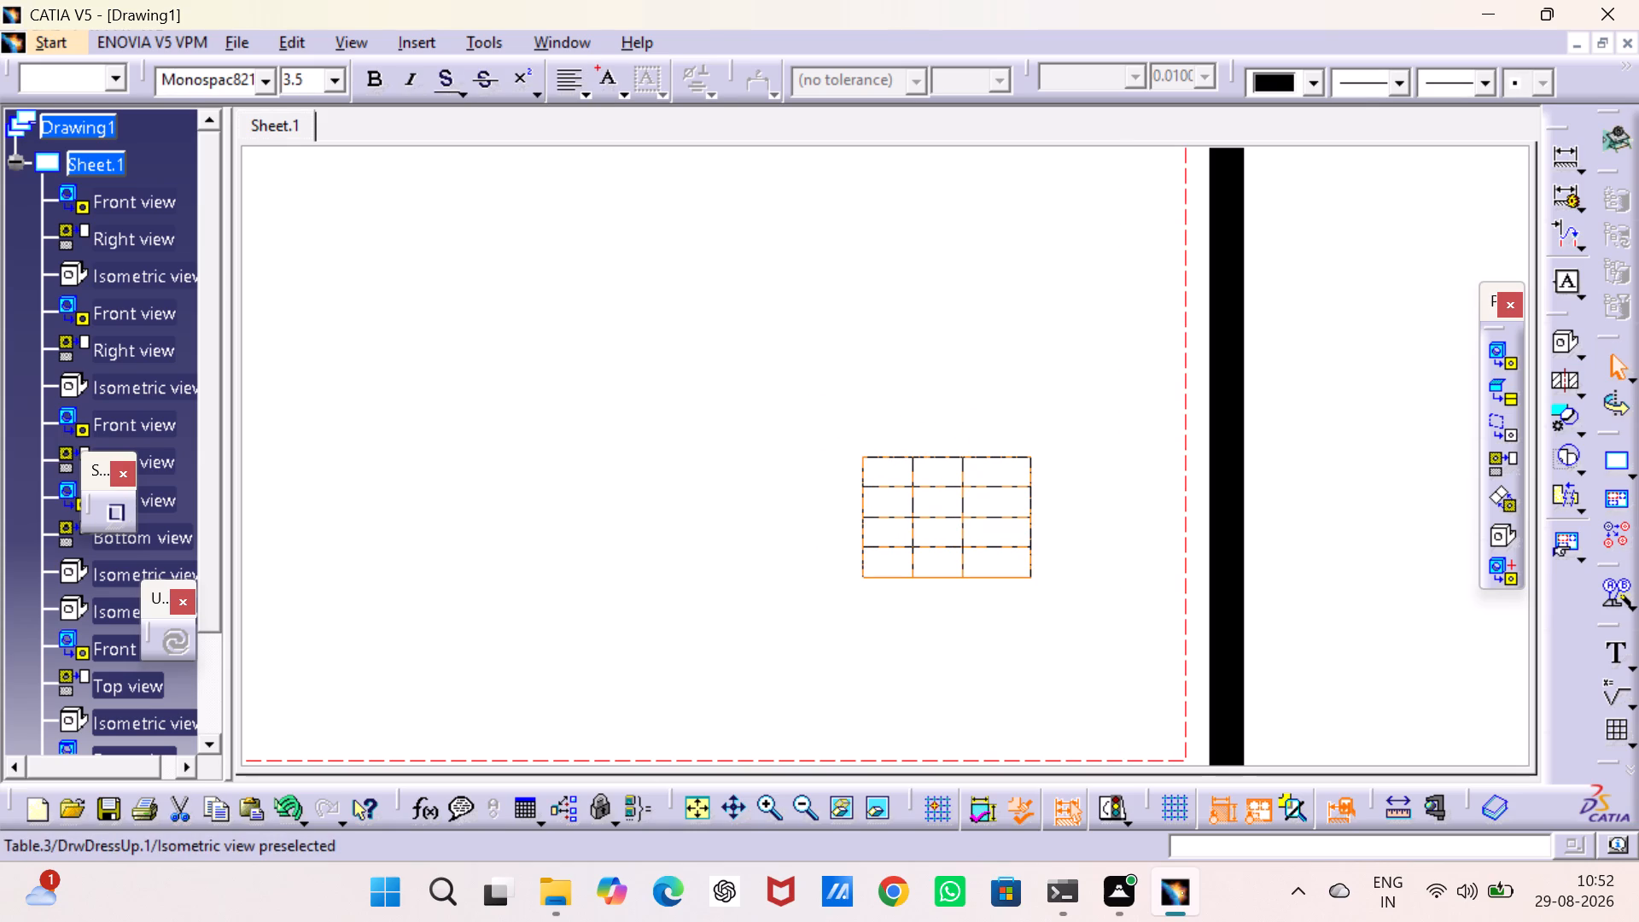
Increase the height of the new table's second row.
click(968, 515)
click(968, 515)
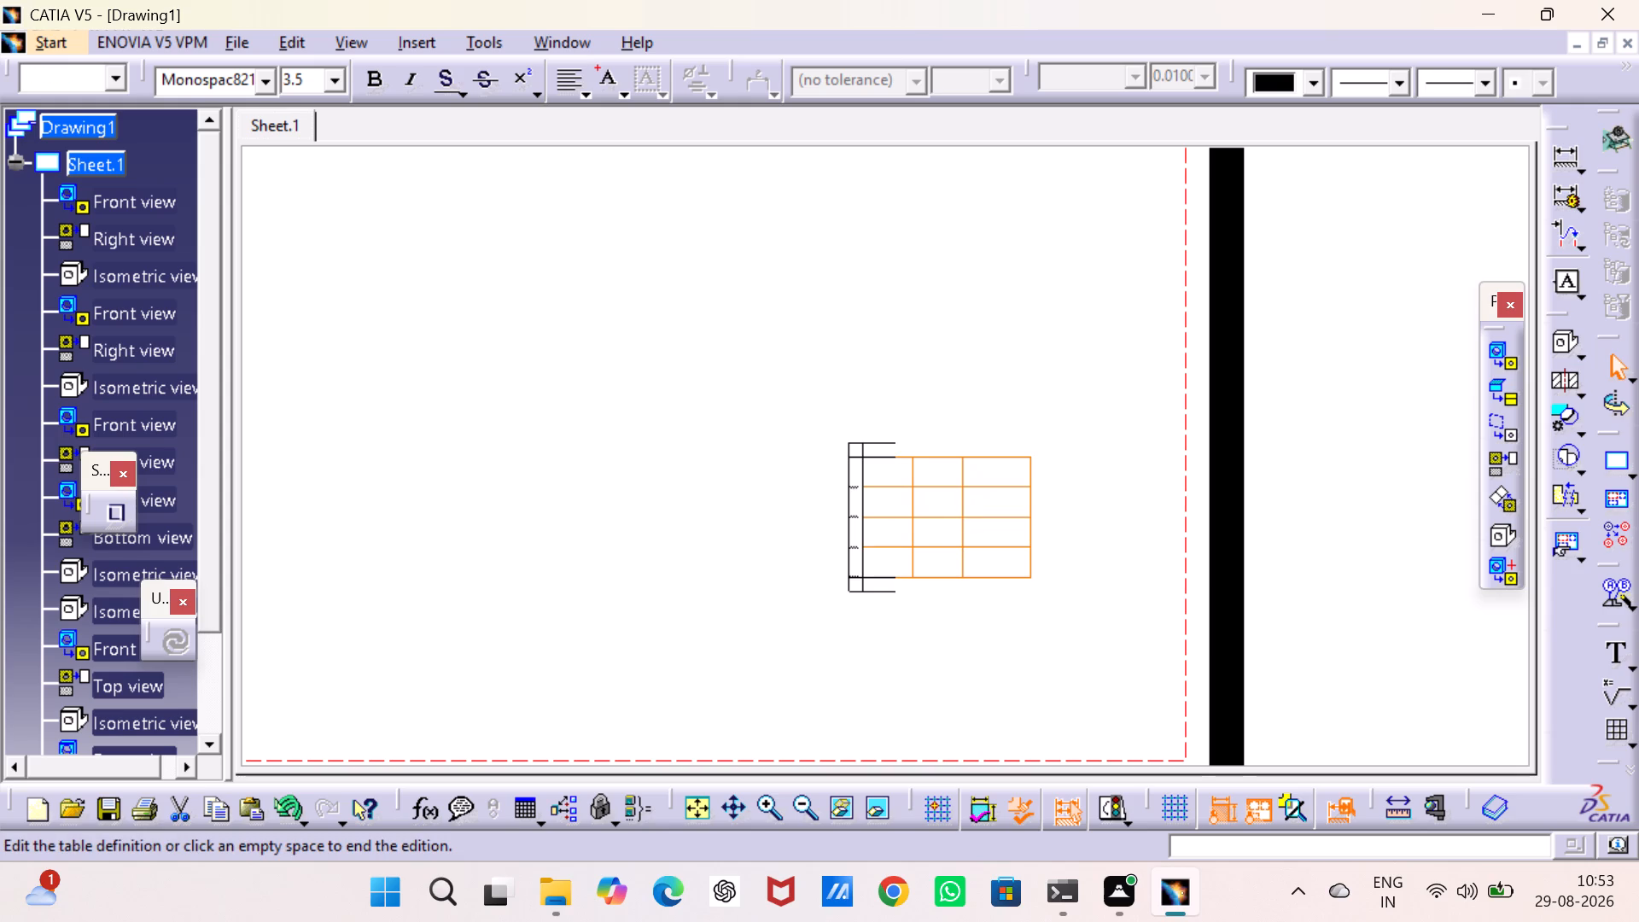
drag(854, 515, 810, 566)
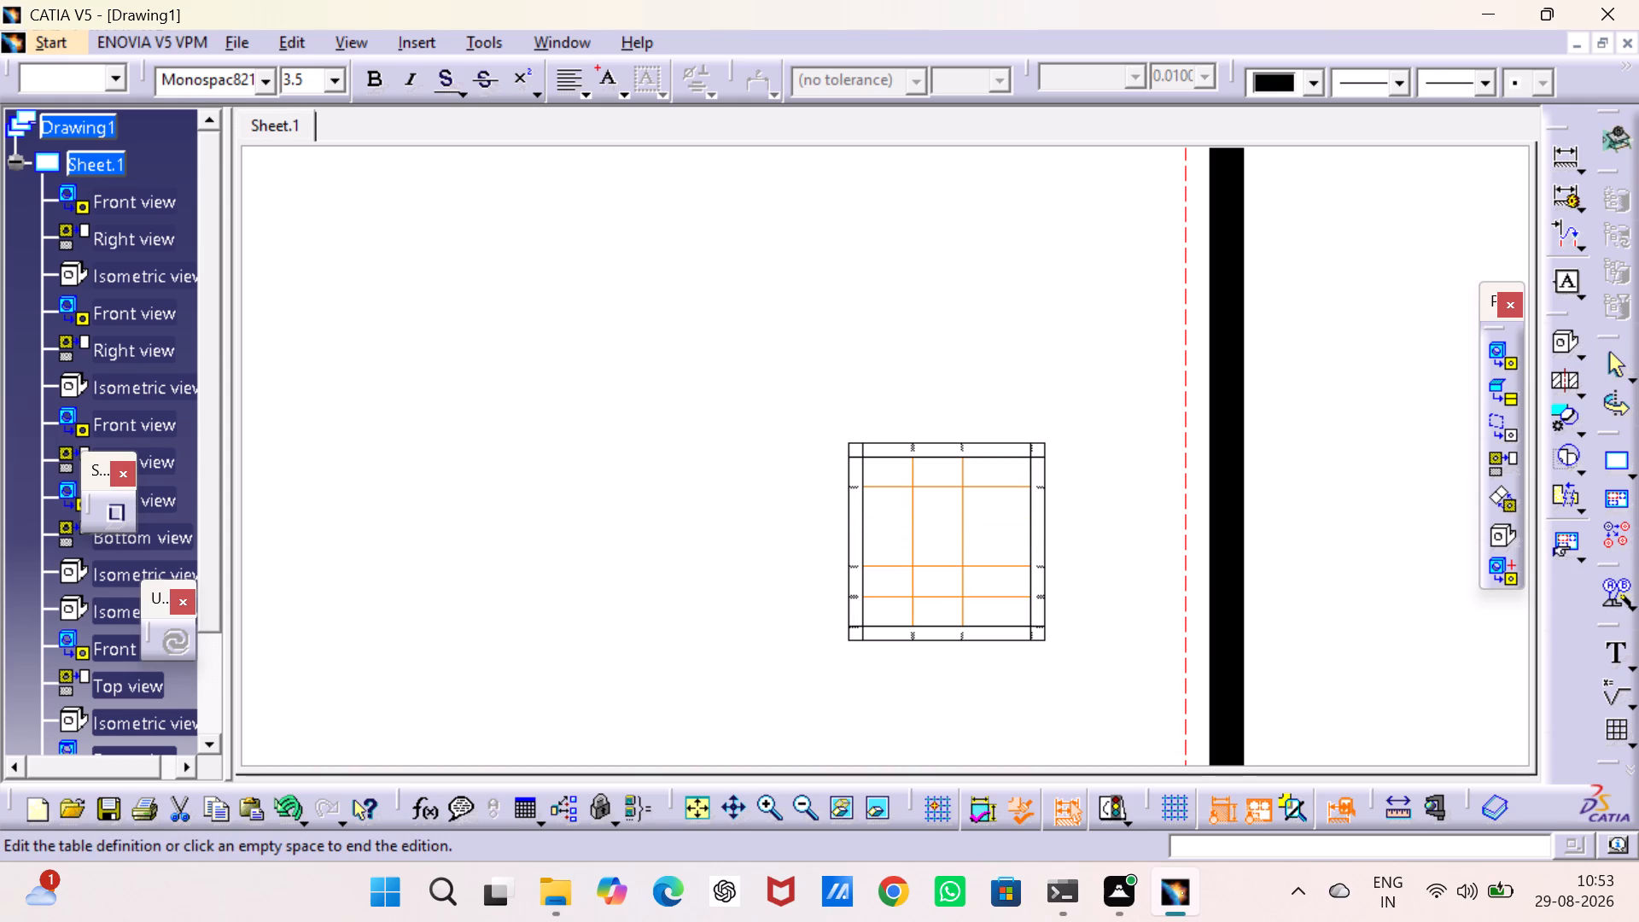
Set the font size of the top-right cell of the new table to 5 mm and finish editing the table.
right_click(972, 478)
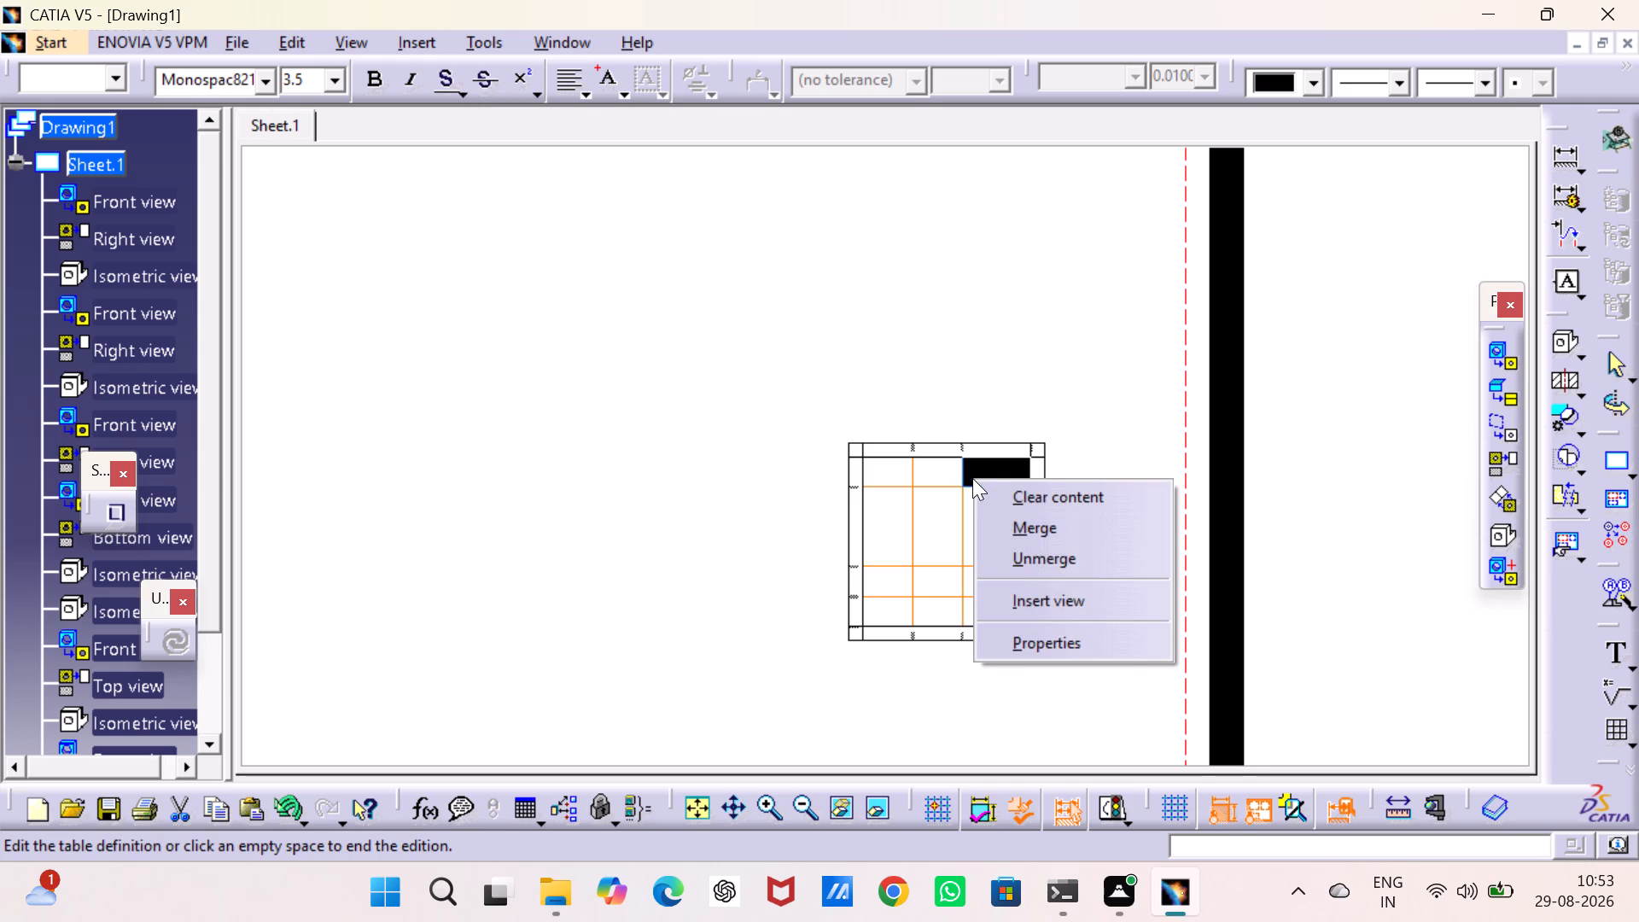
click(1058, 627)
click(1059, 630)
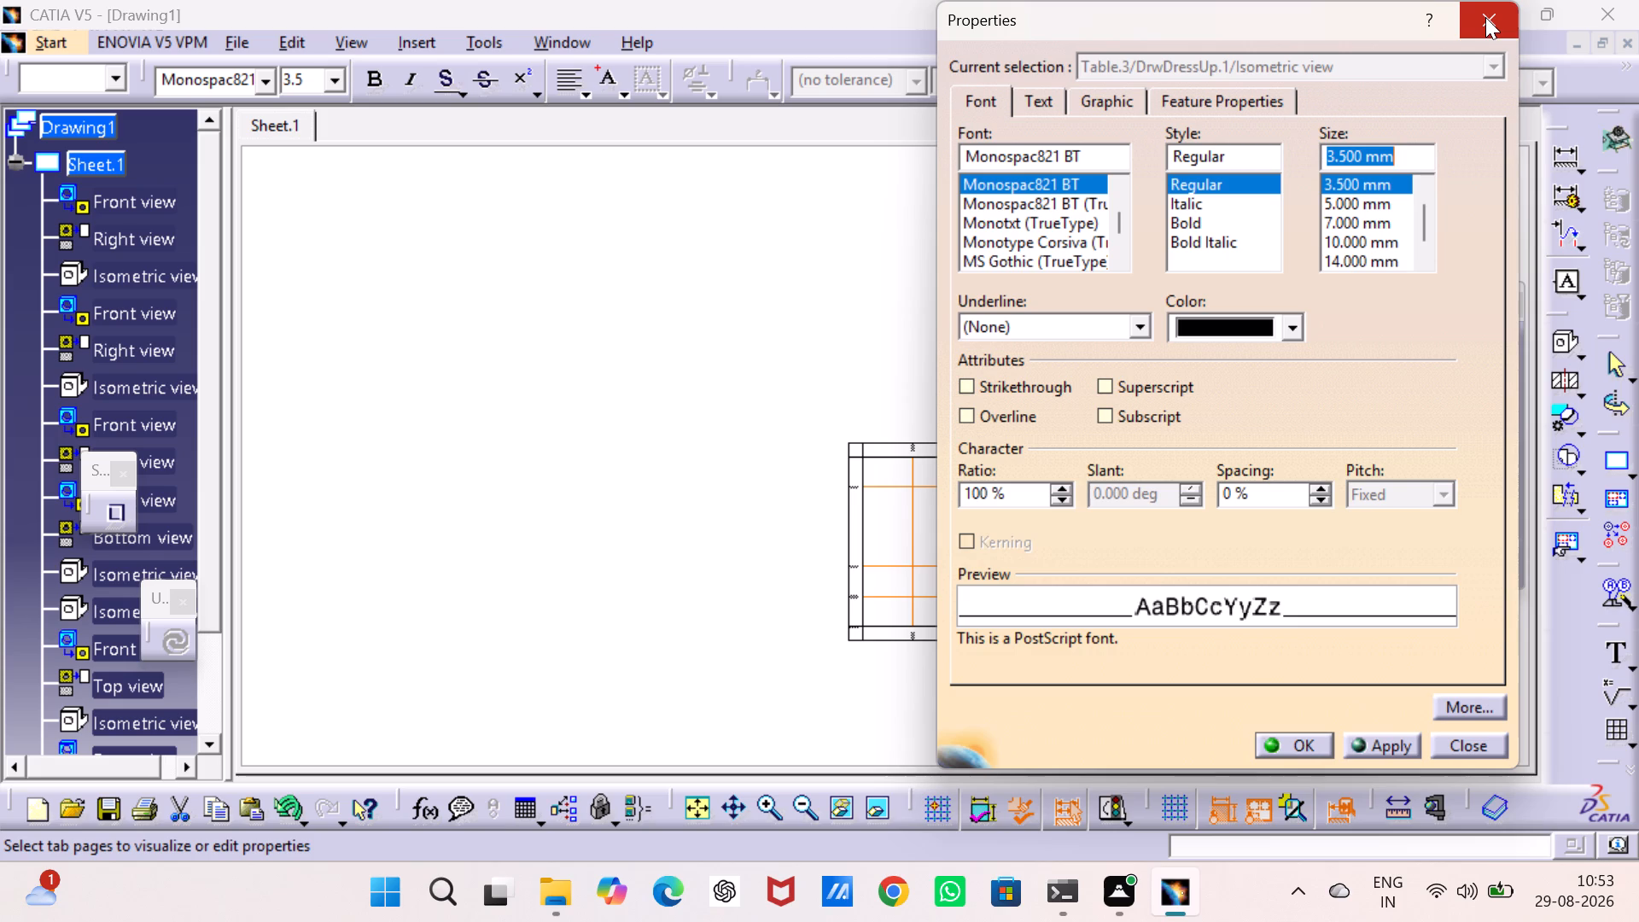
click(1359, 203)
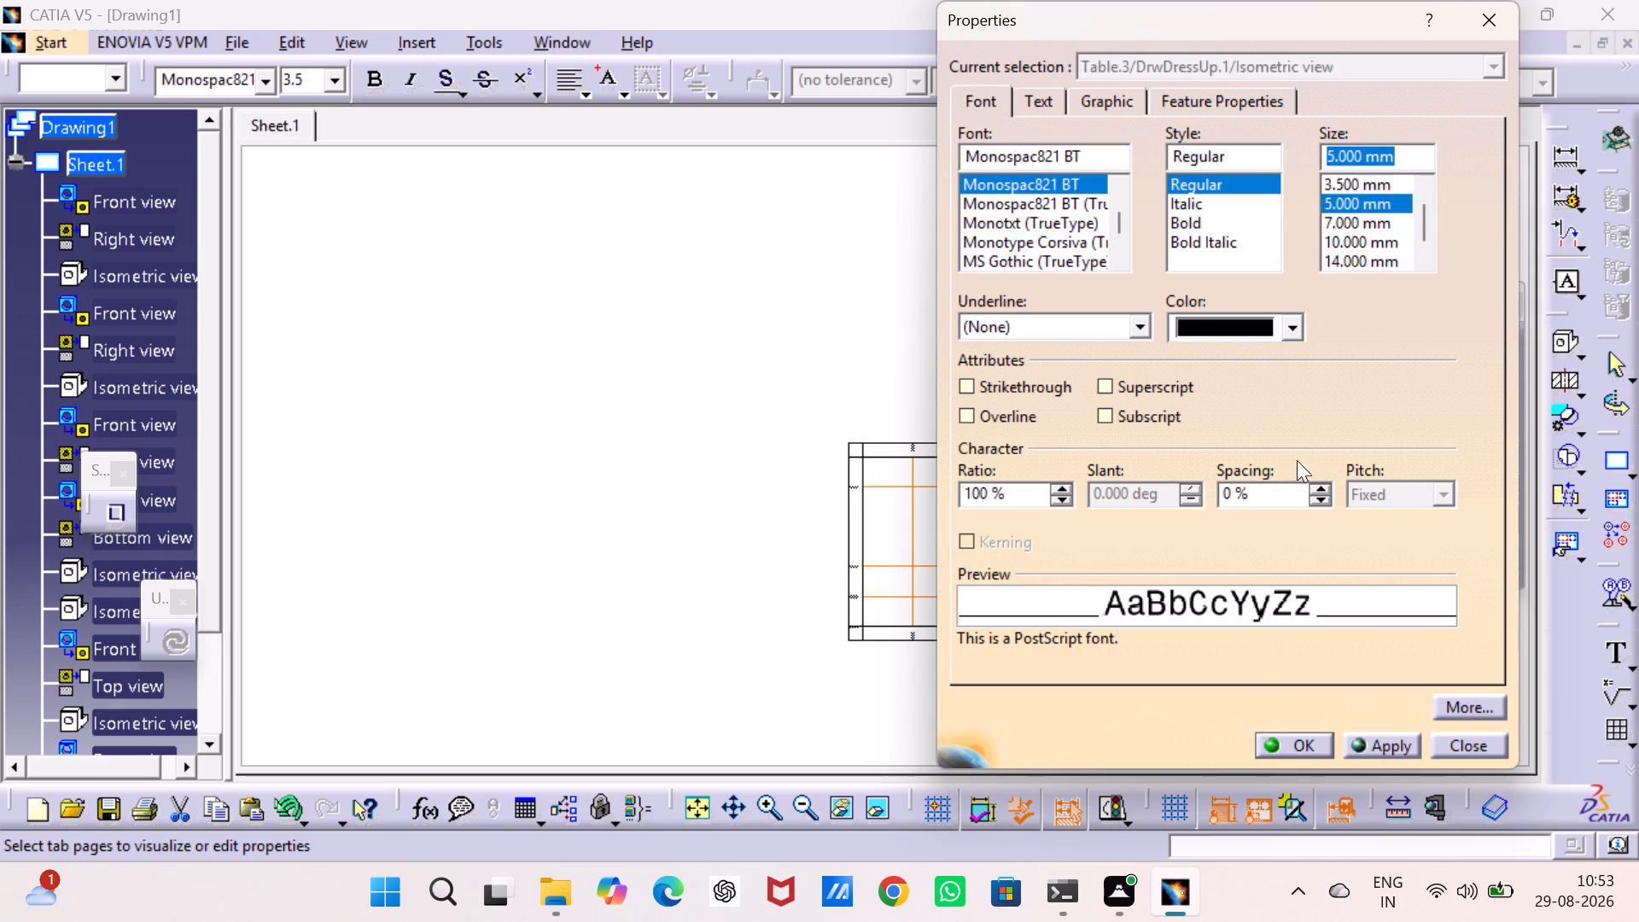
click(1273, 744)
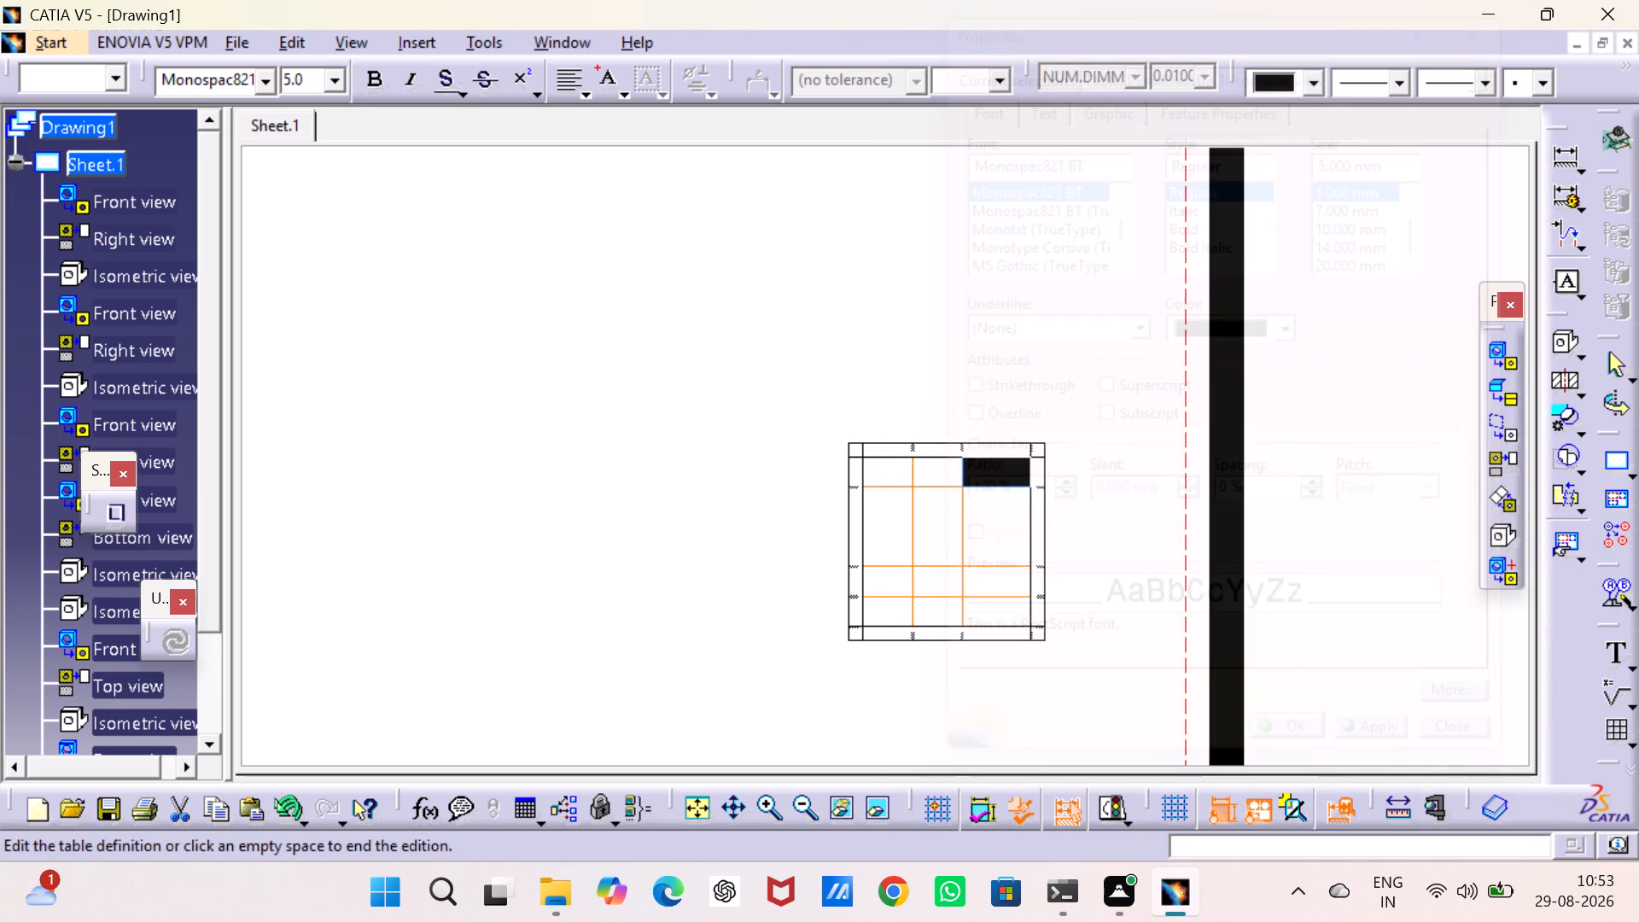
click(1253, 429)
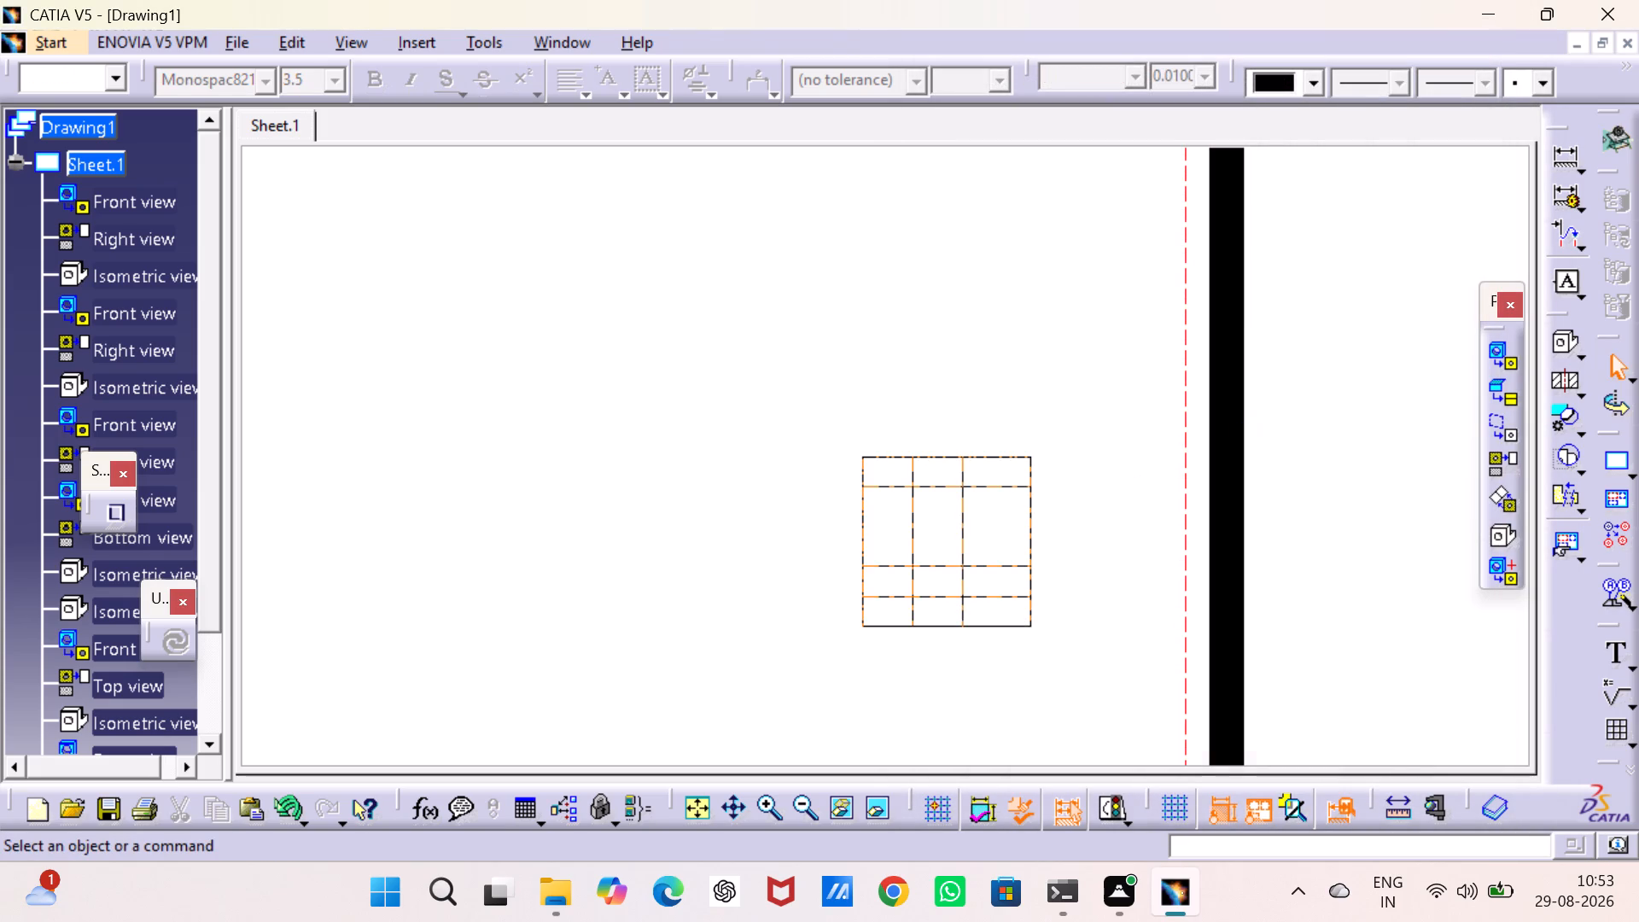
Delete the new custom table from the sheet.
click(1030, 517)
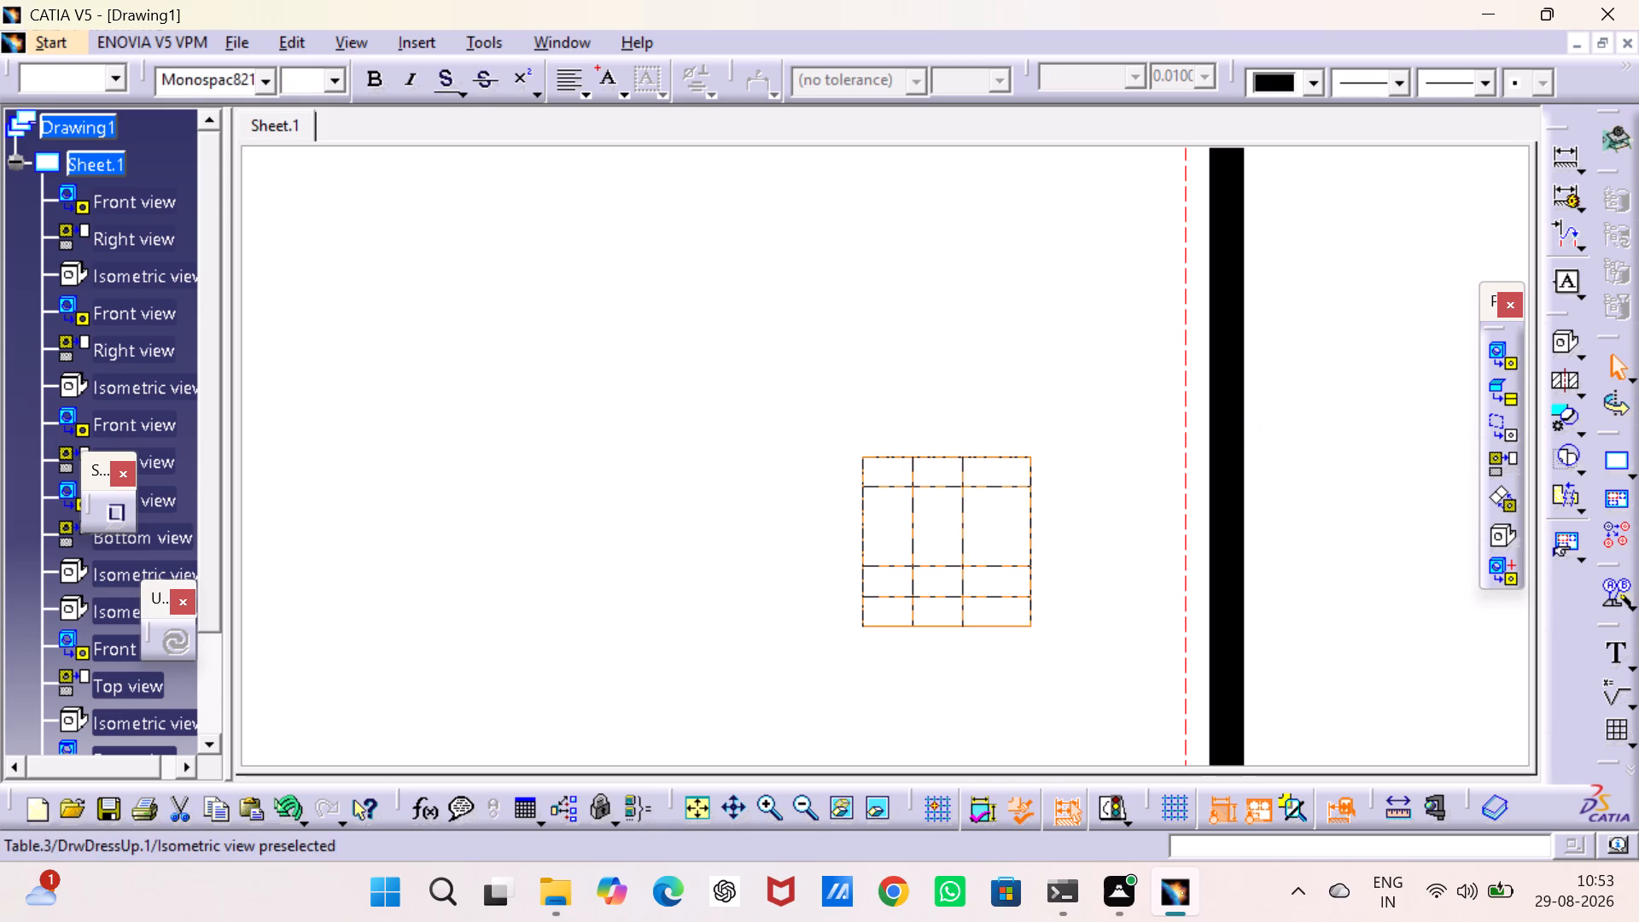
key(Delete)
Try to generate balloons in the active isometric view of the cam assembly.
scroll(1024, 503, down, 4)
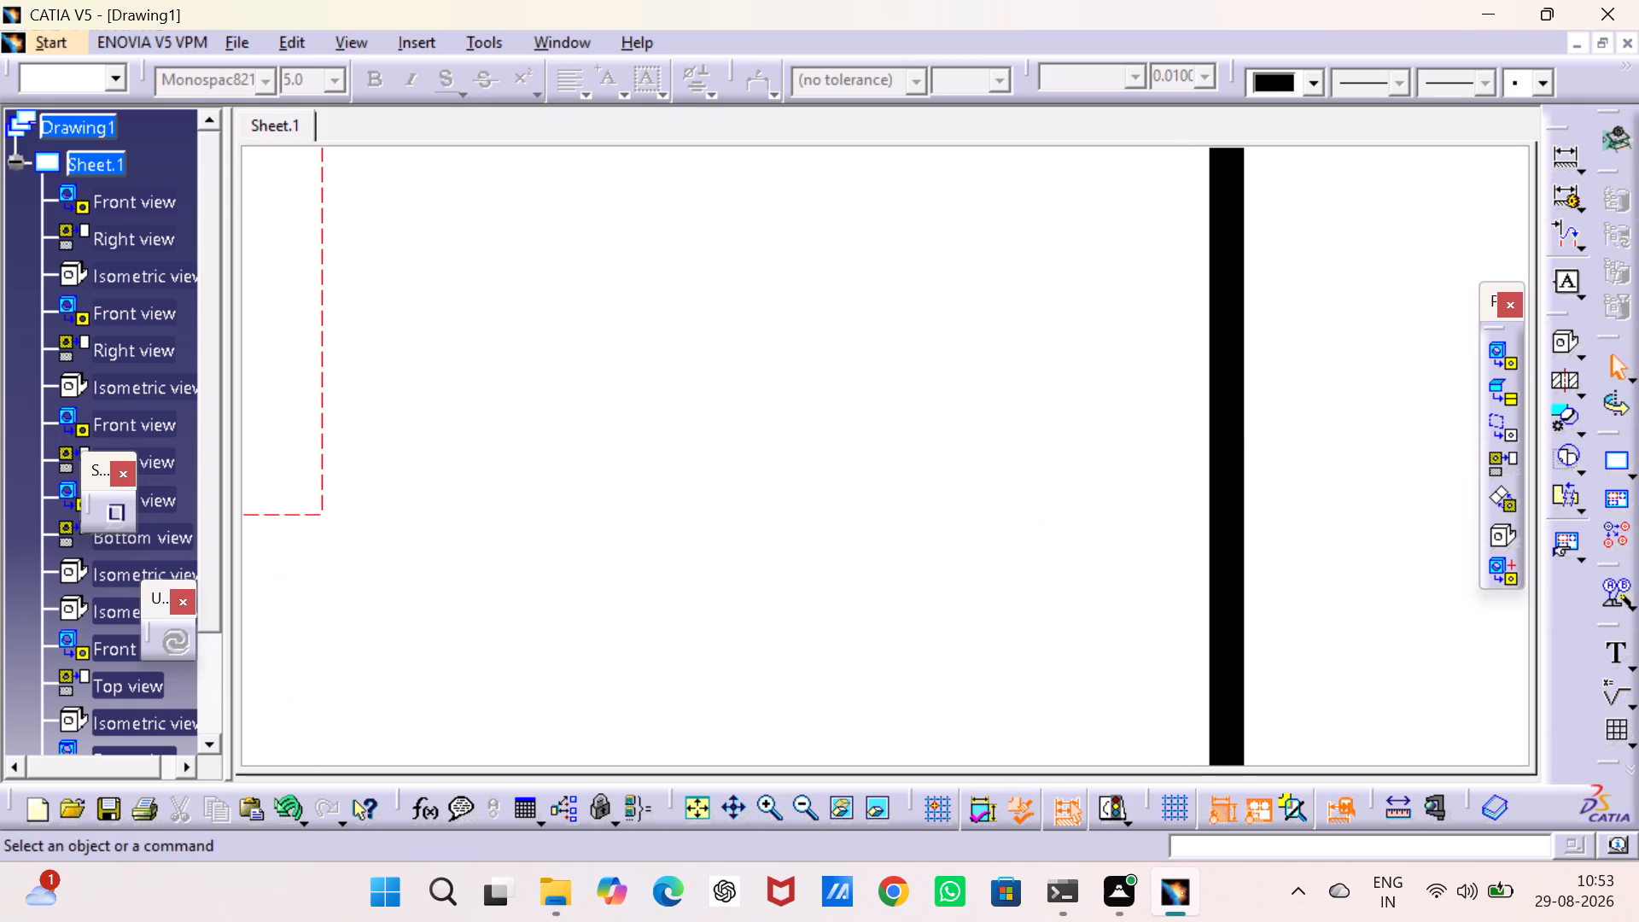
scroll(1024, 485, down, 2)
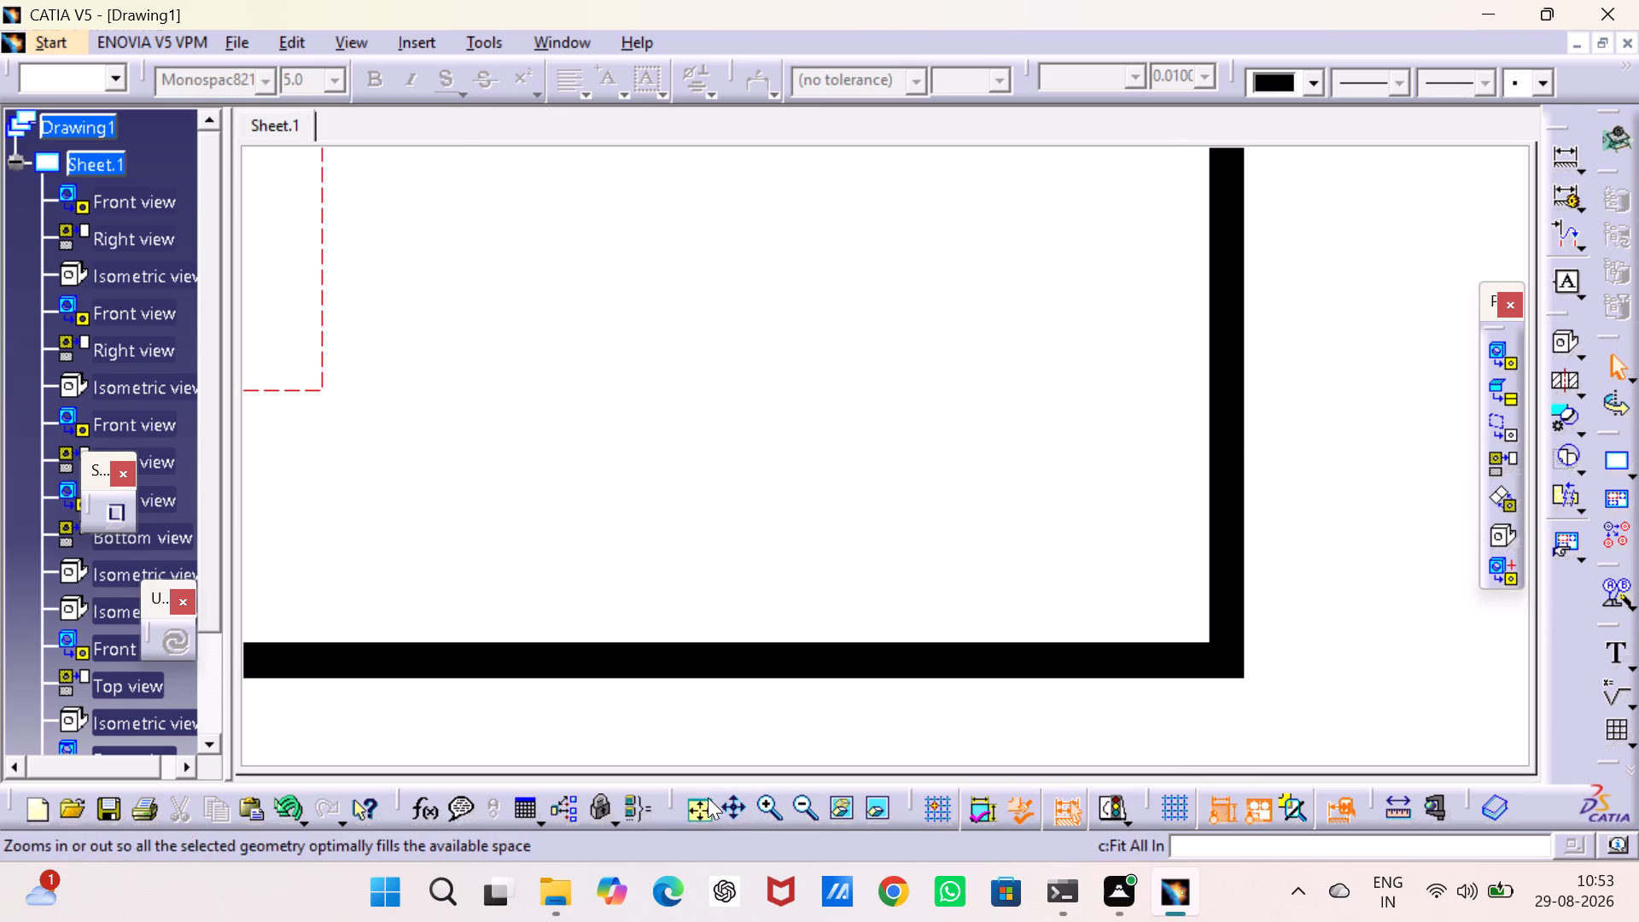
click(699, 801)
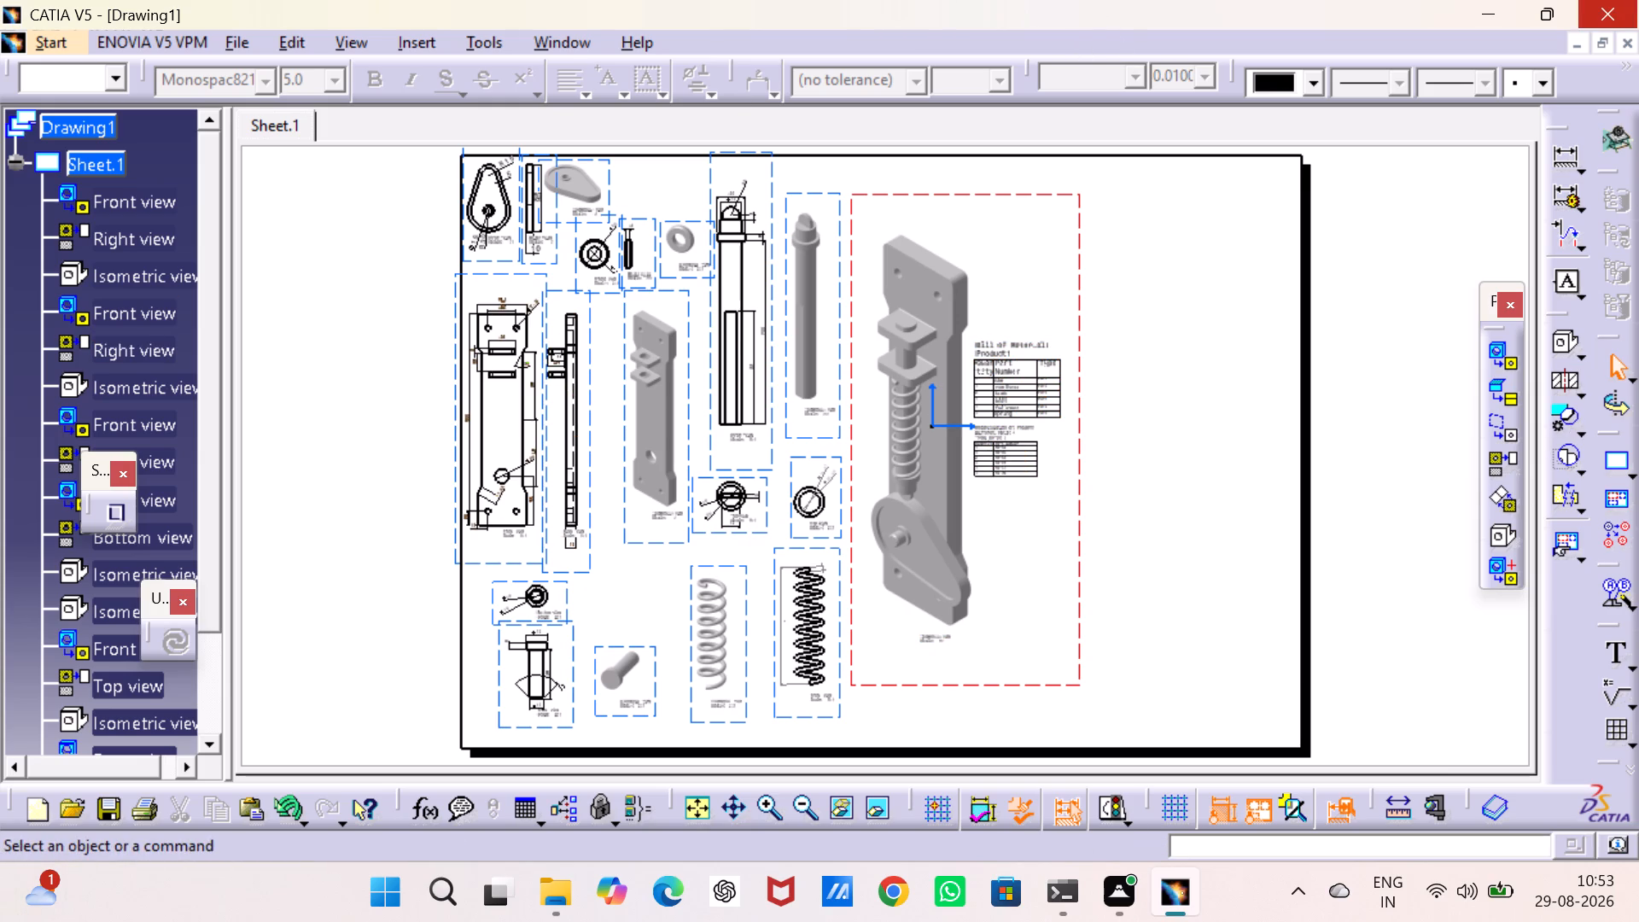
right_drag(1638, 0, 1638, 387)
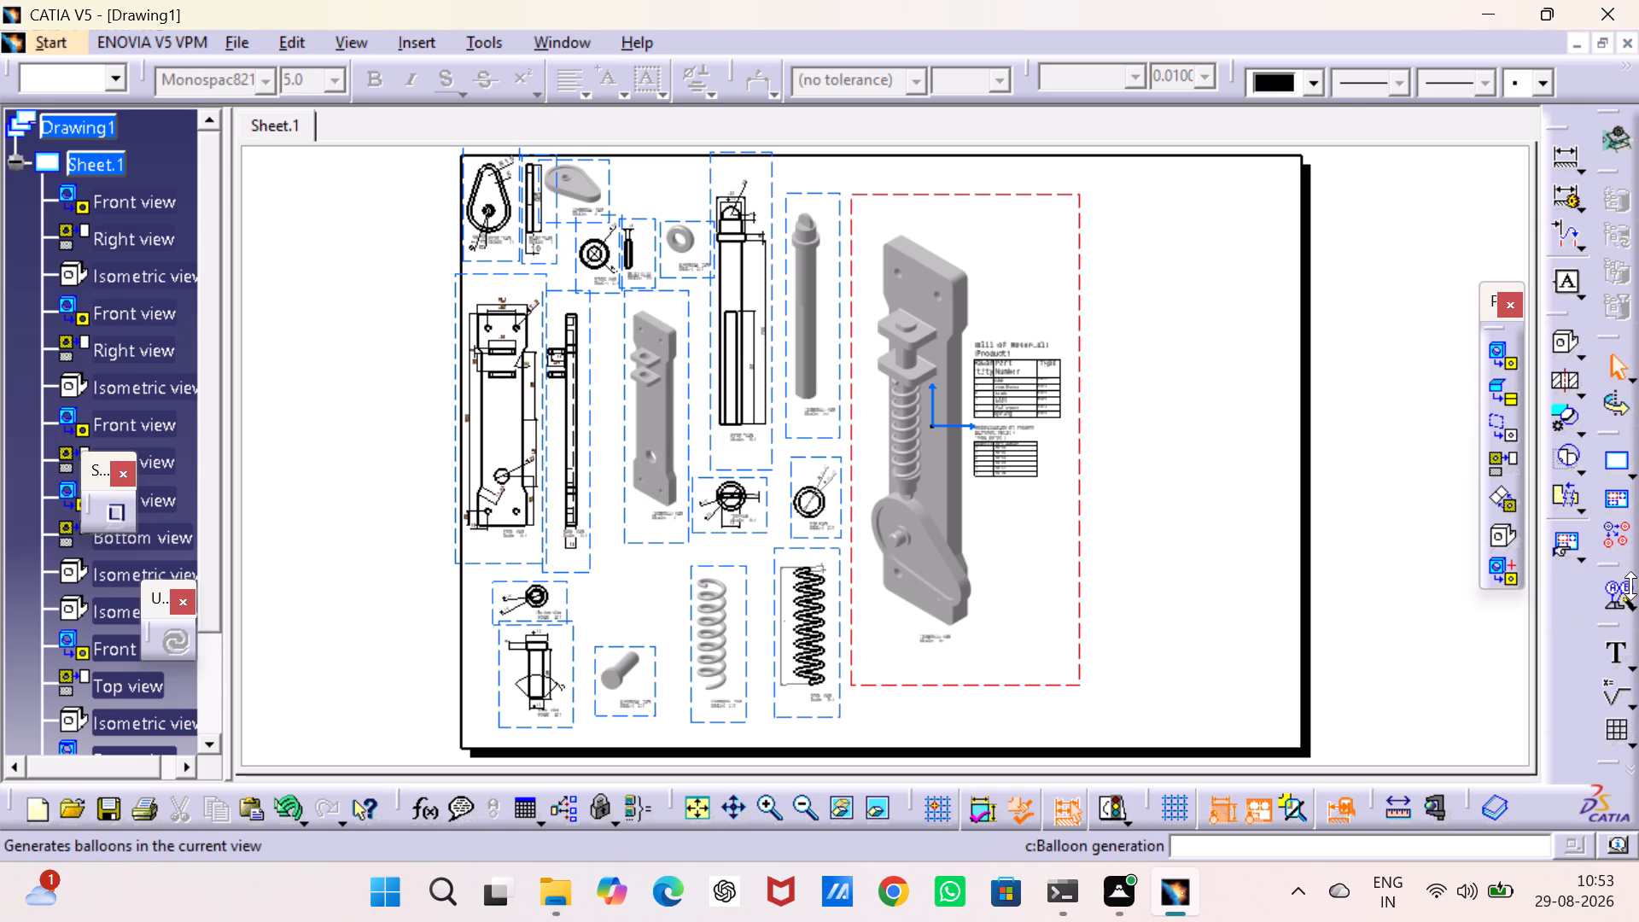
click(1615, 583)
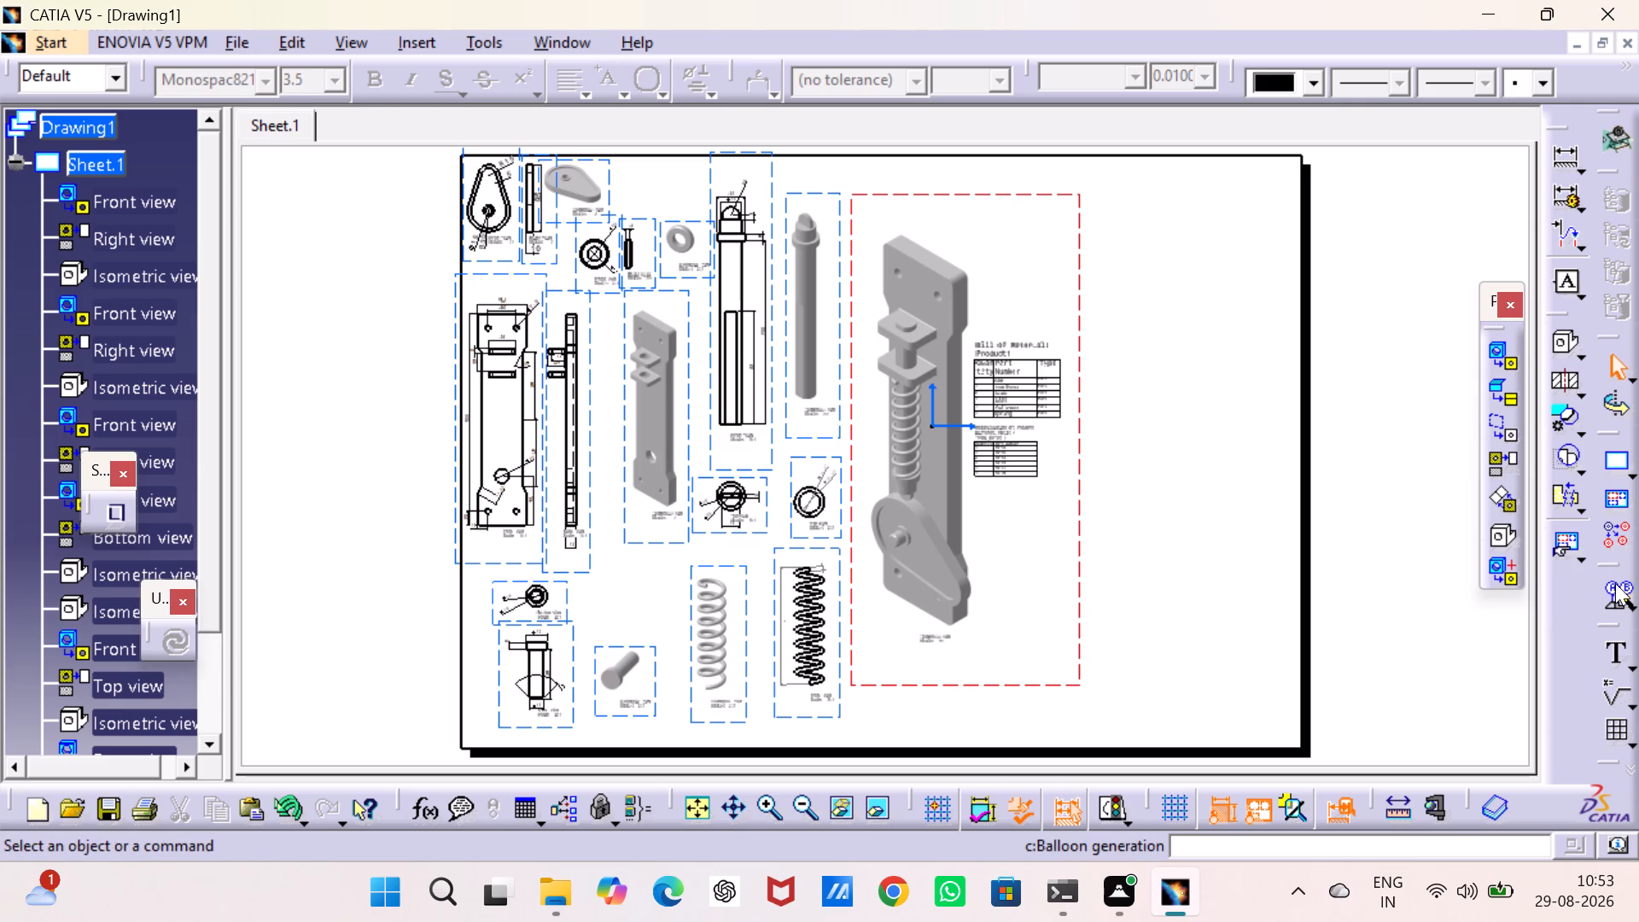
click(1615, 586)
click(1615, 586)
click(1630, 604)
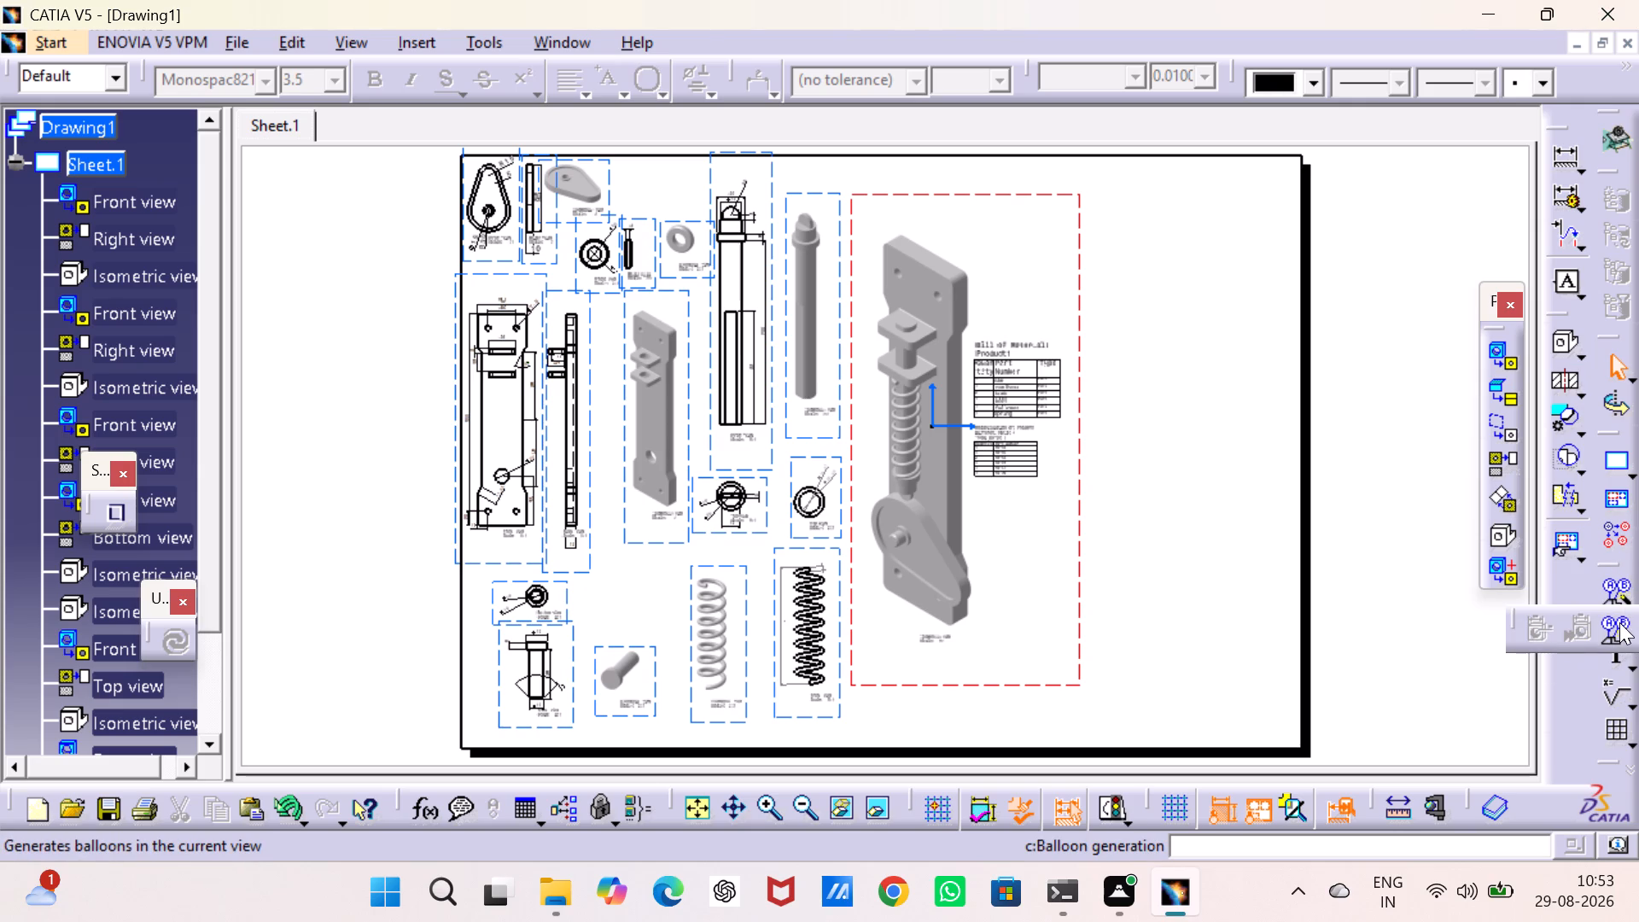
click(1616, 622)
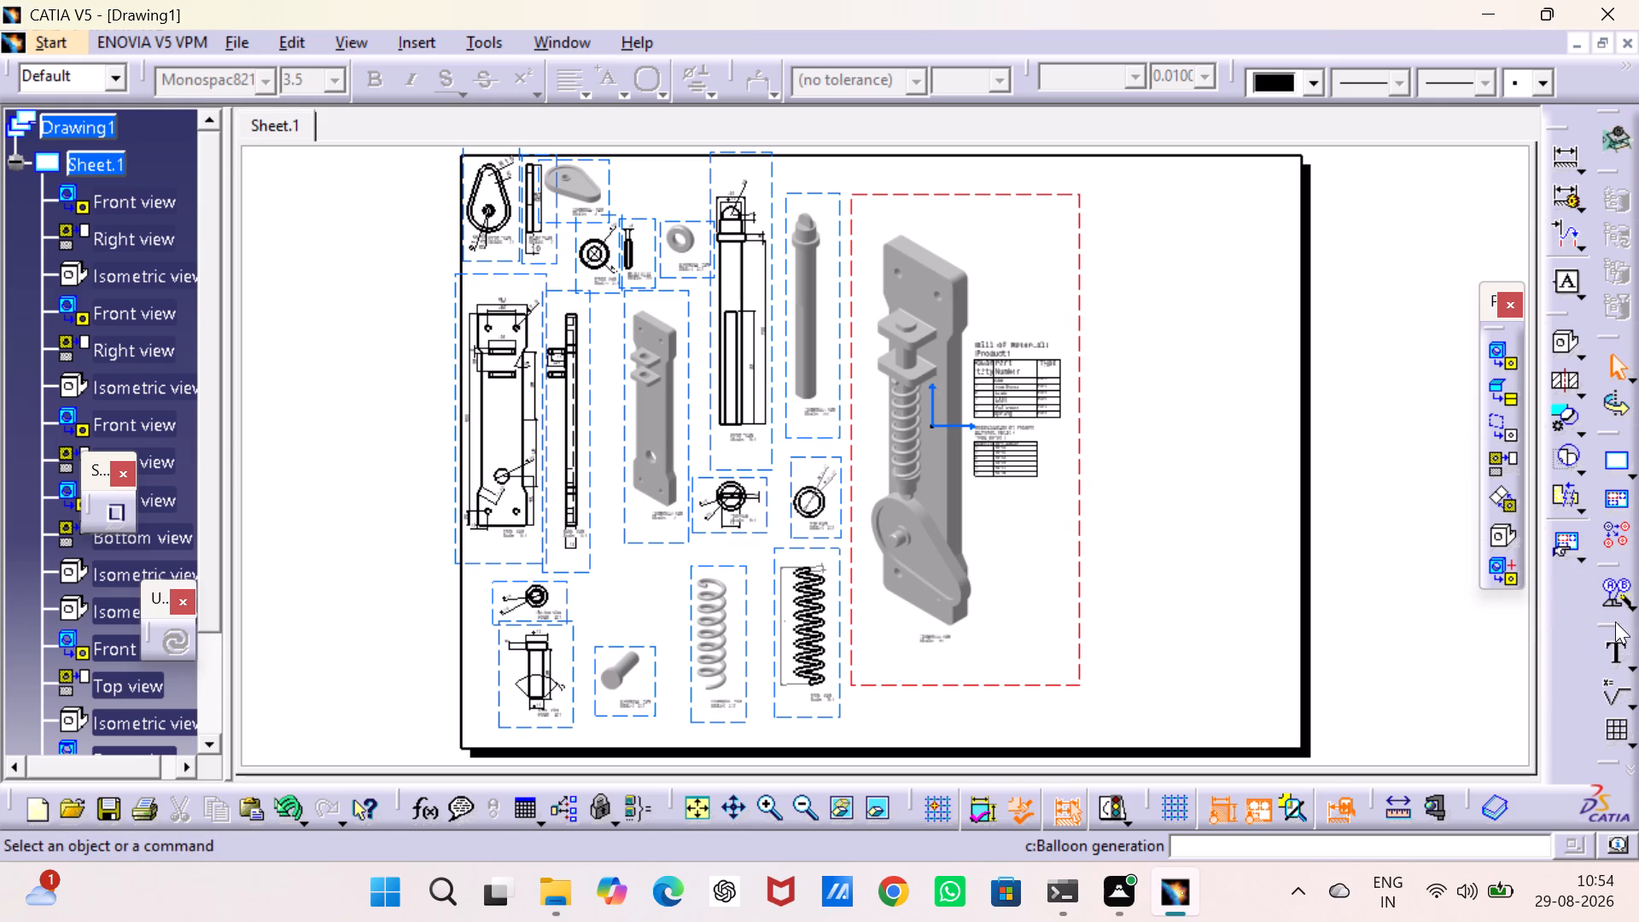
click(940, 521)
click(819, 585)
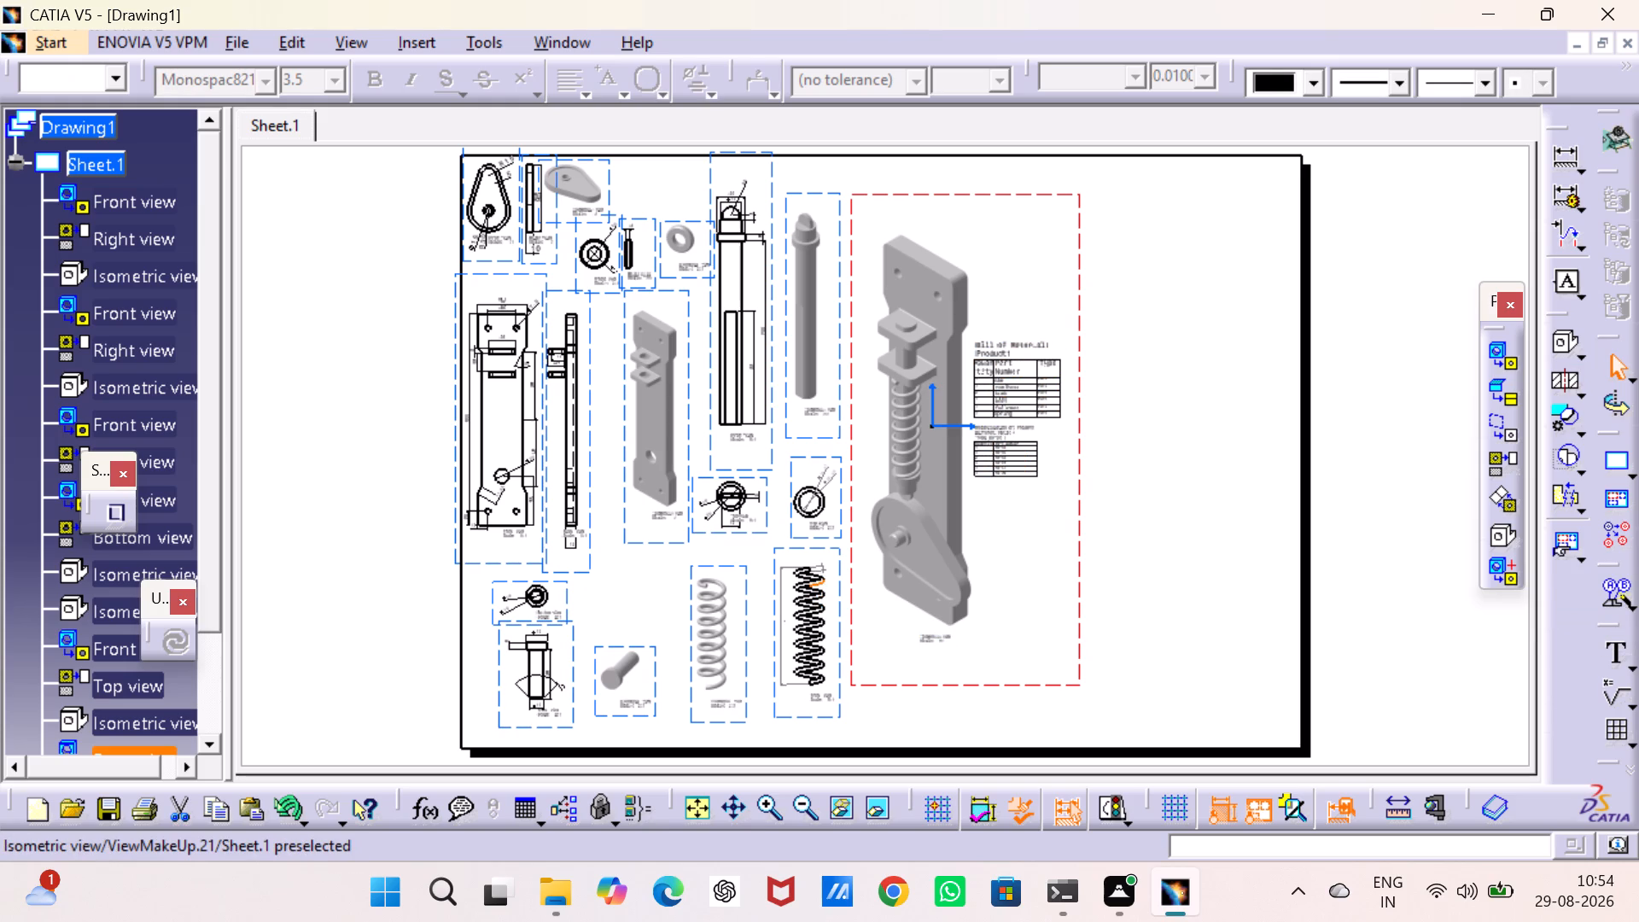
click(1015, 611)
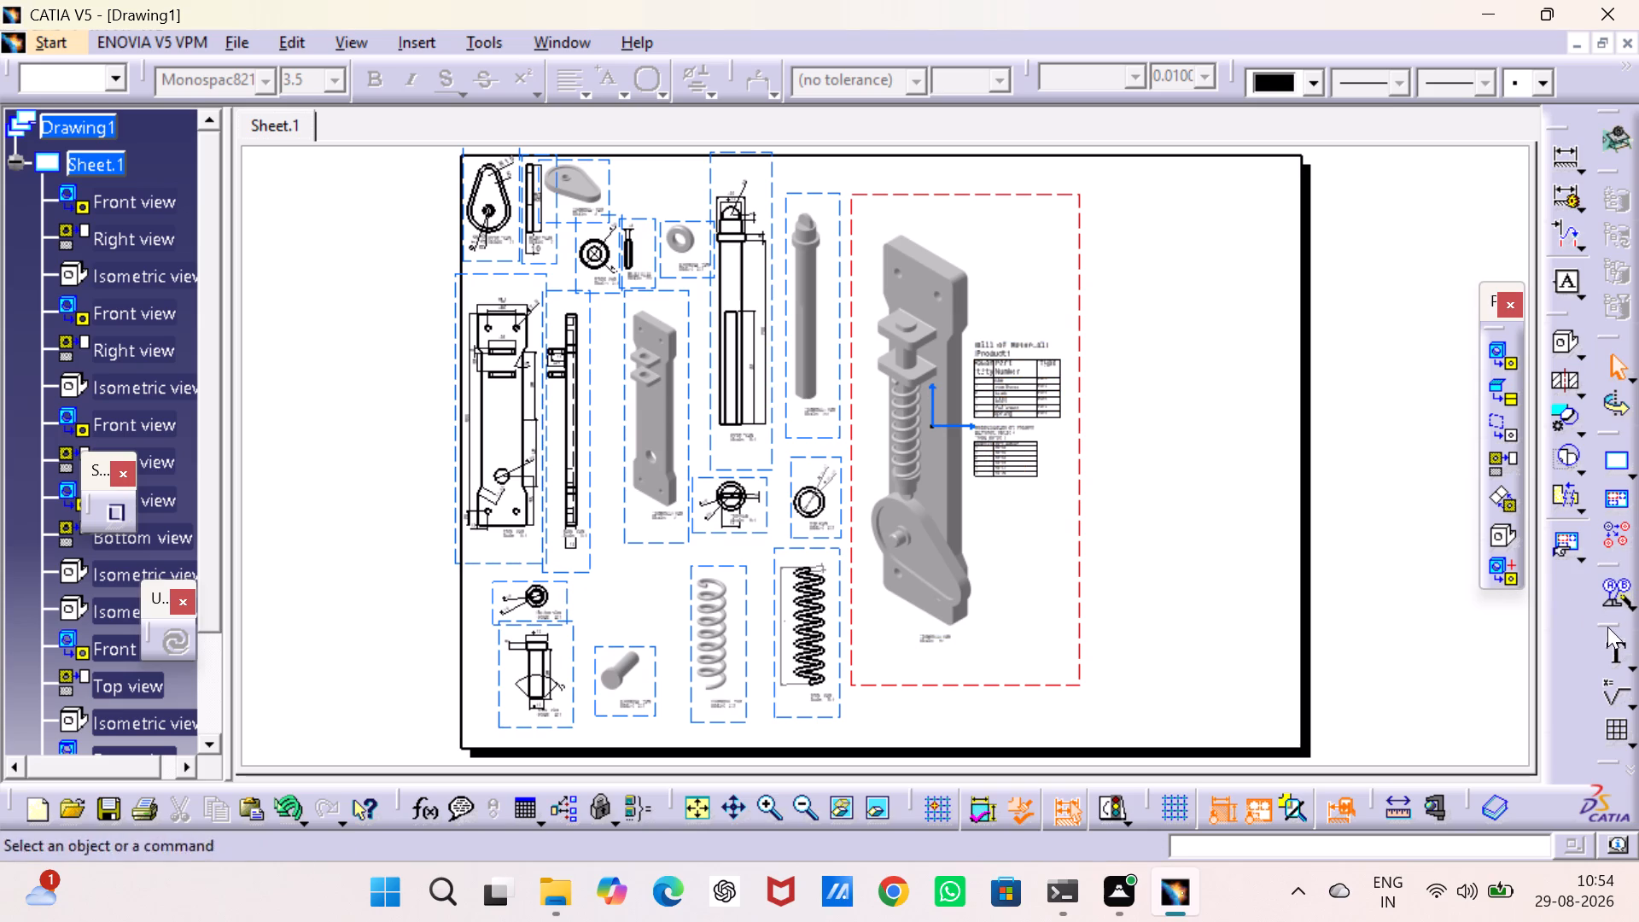
Rearrange the docked drafting tool groups to bring the hidden annotation and geometry tools into sight.
drag(1600, 762, 1578, 724)
drag(1578, 724, 1571, 676)
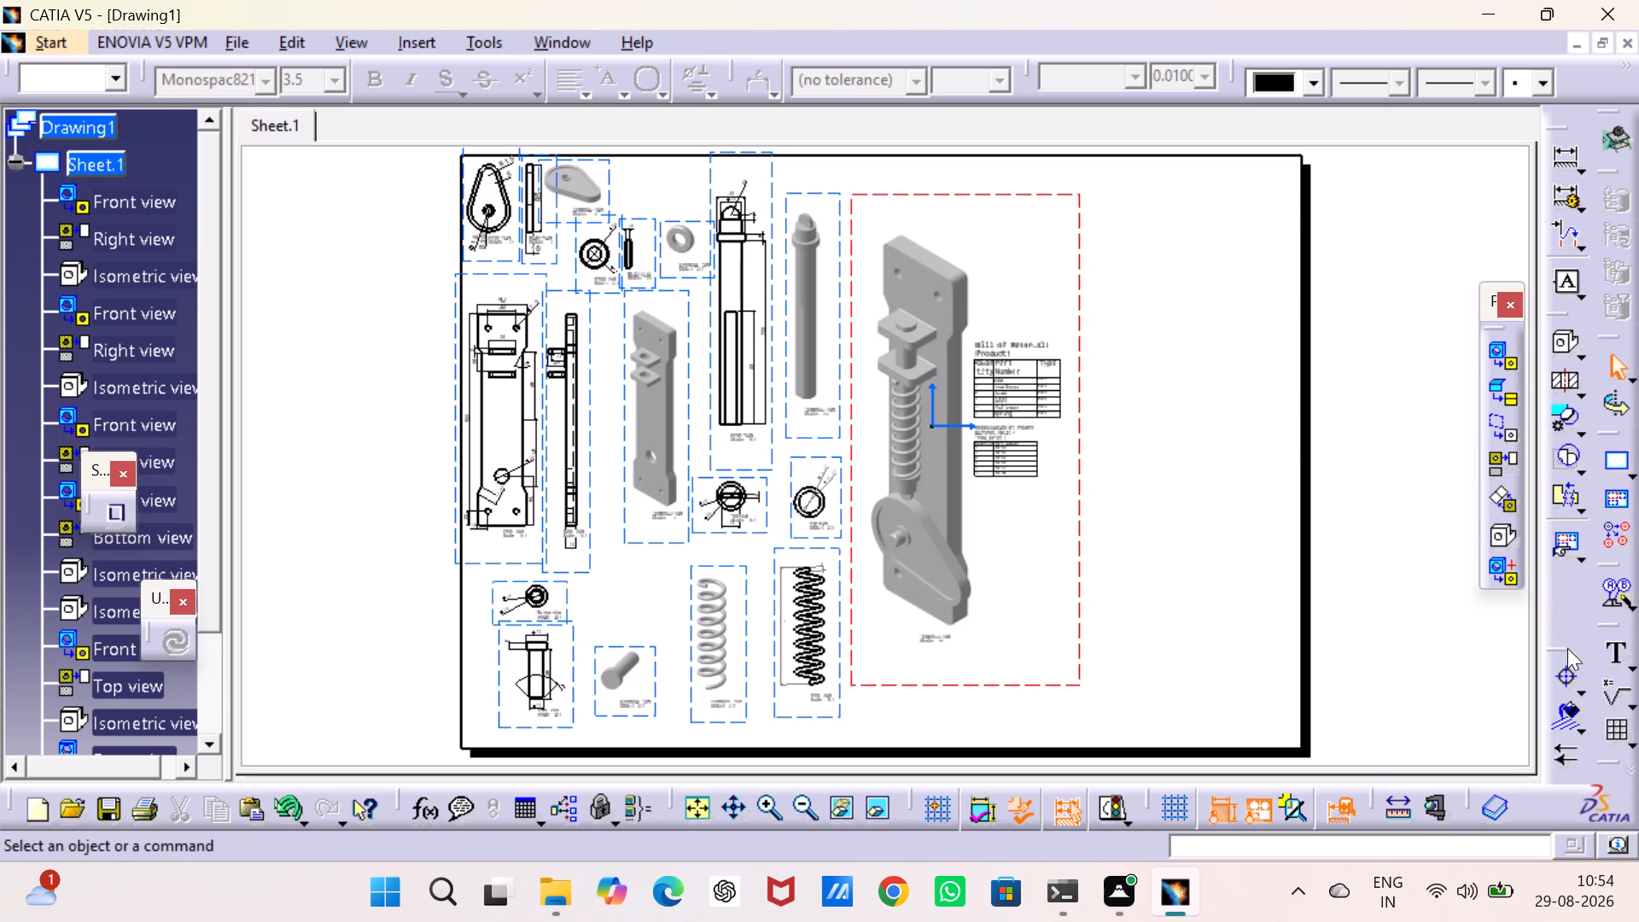
drag(1557, 647, 1568, 572)
drag(1607, 762, 1580, 753)
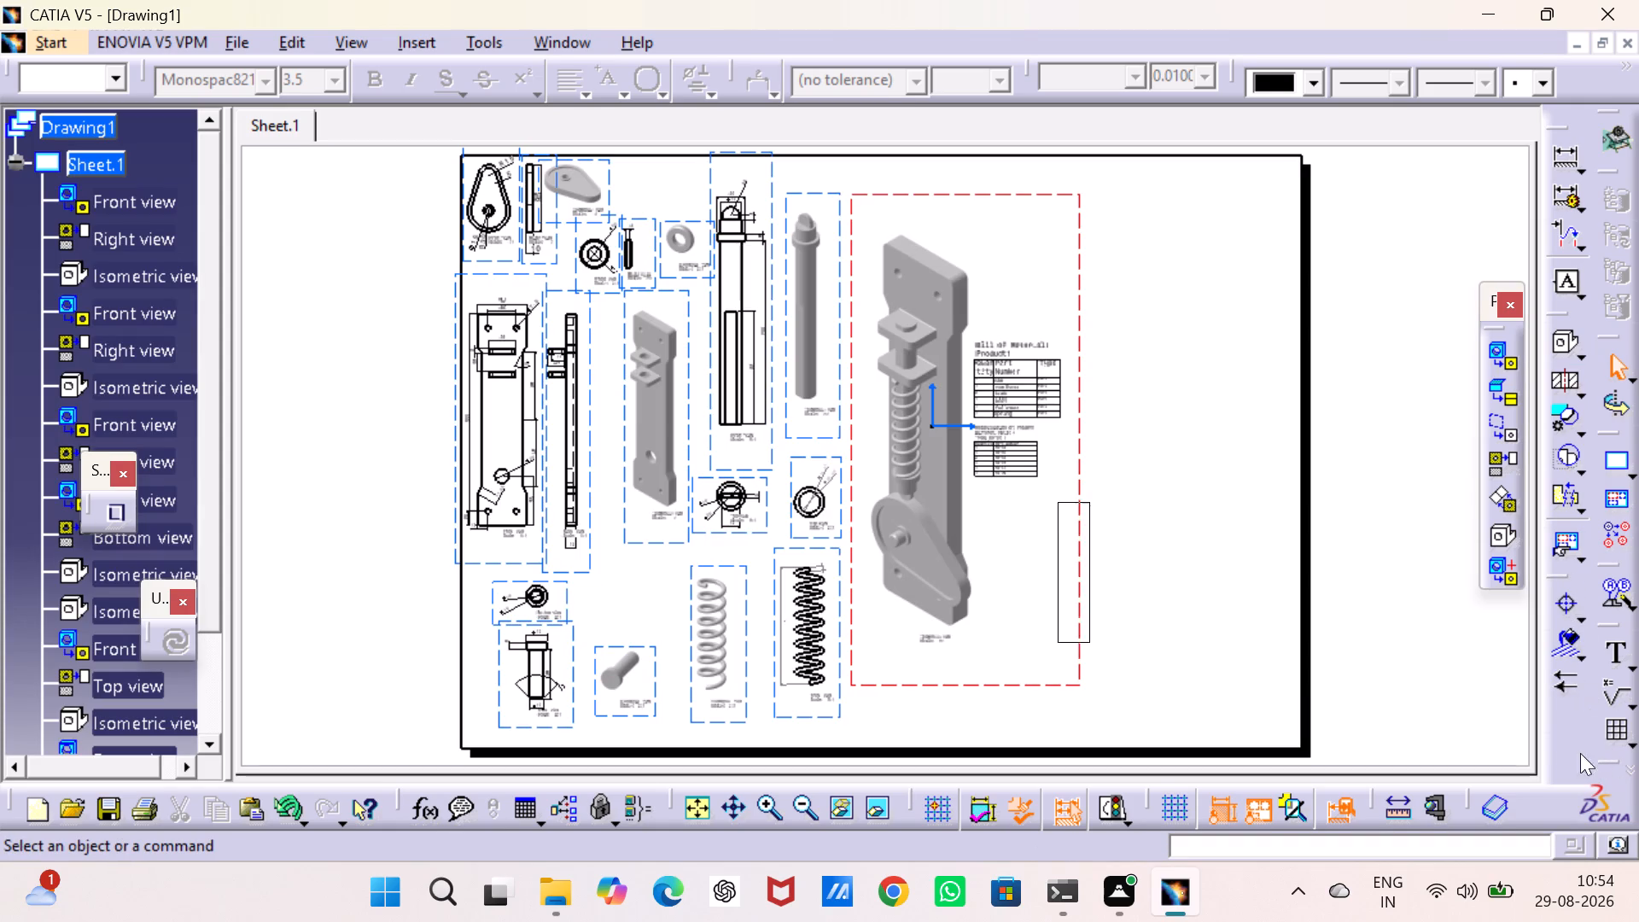
drag(1580, 753, 1554, 716)
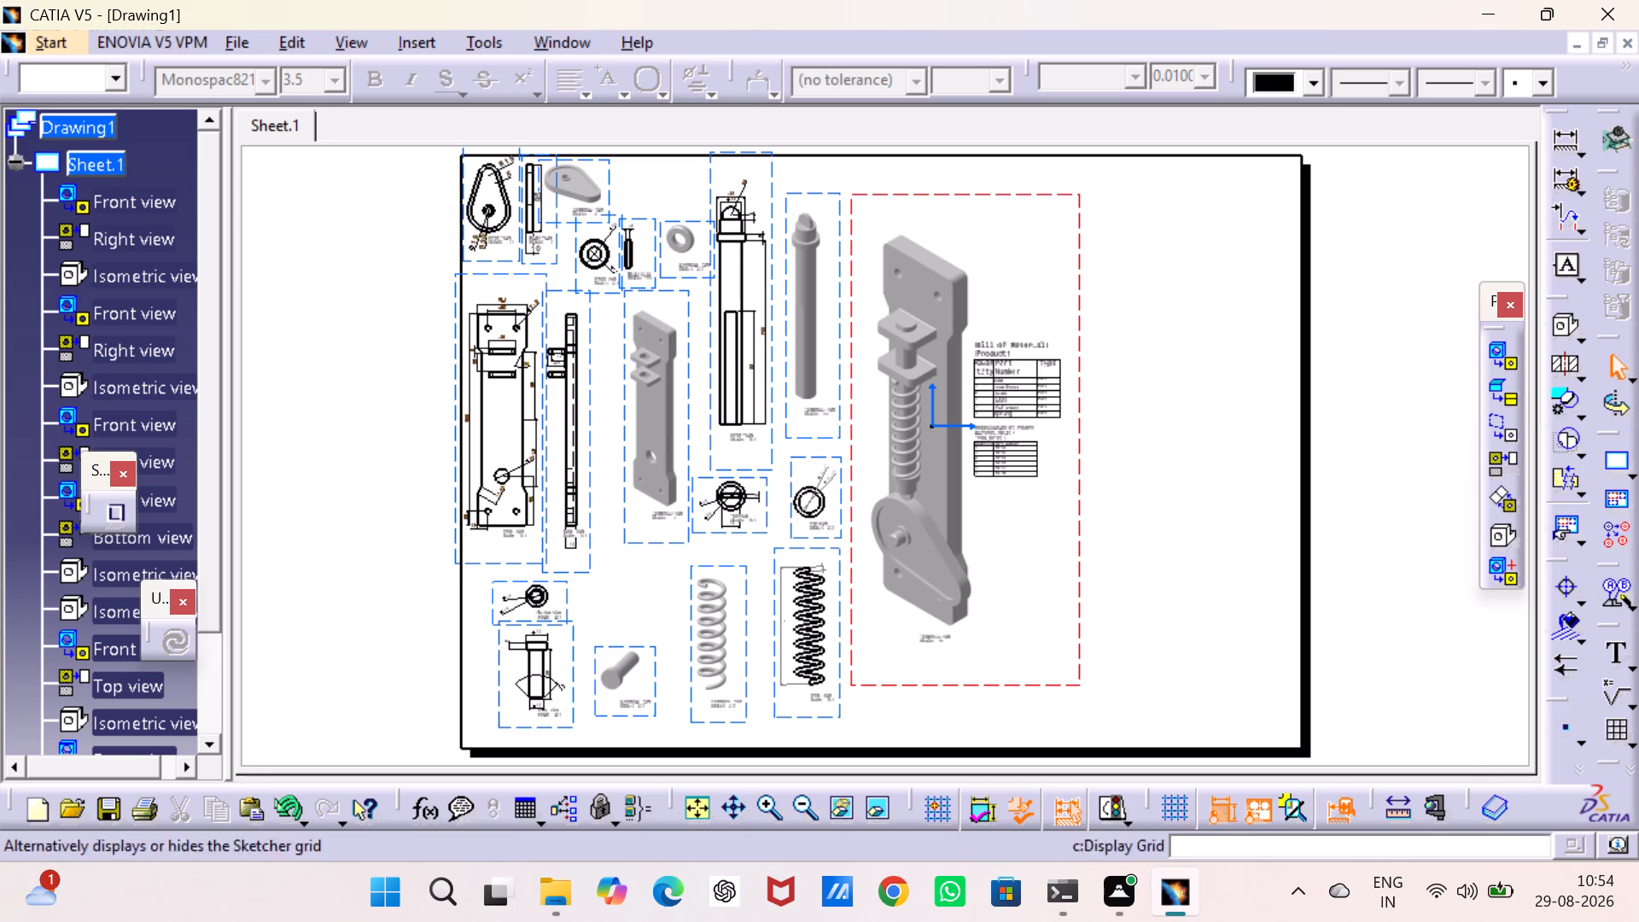
Dock the floating projection-view tools in a separate column beside the other drafting tools.
drag(1481, 299, 1481, 262)
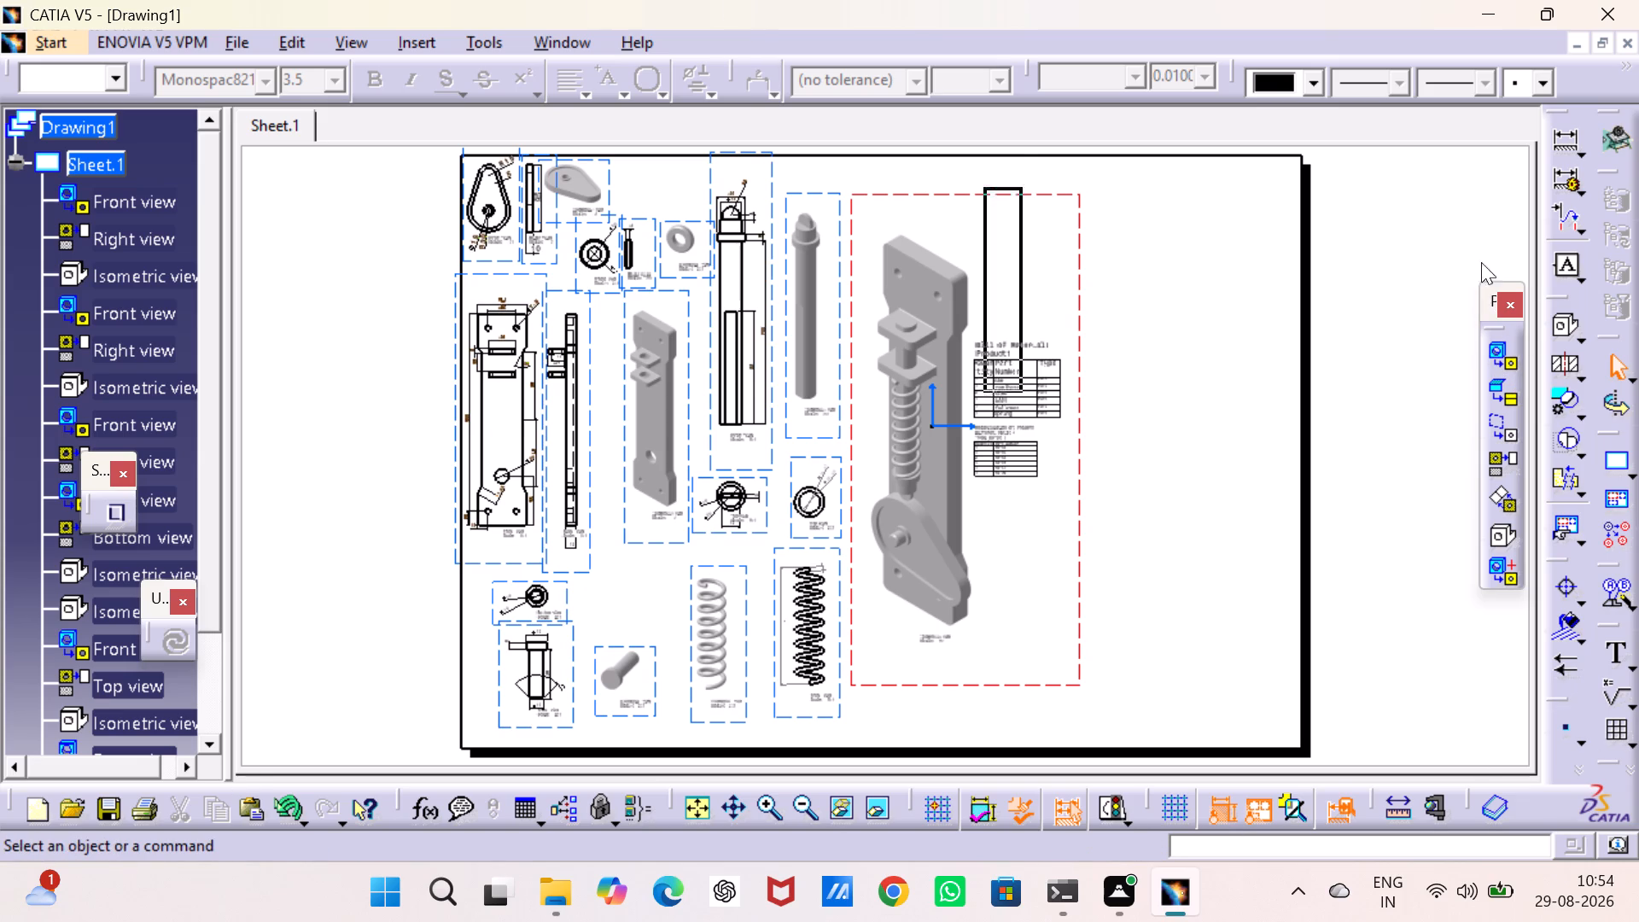
drag(1481, 262, 1544, 143)
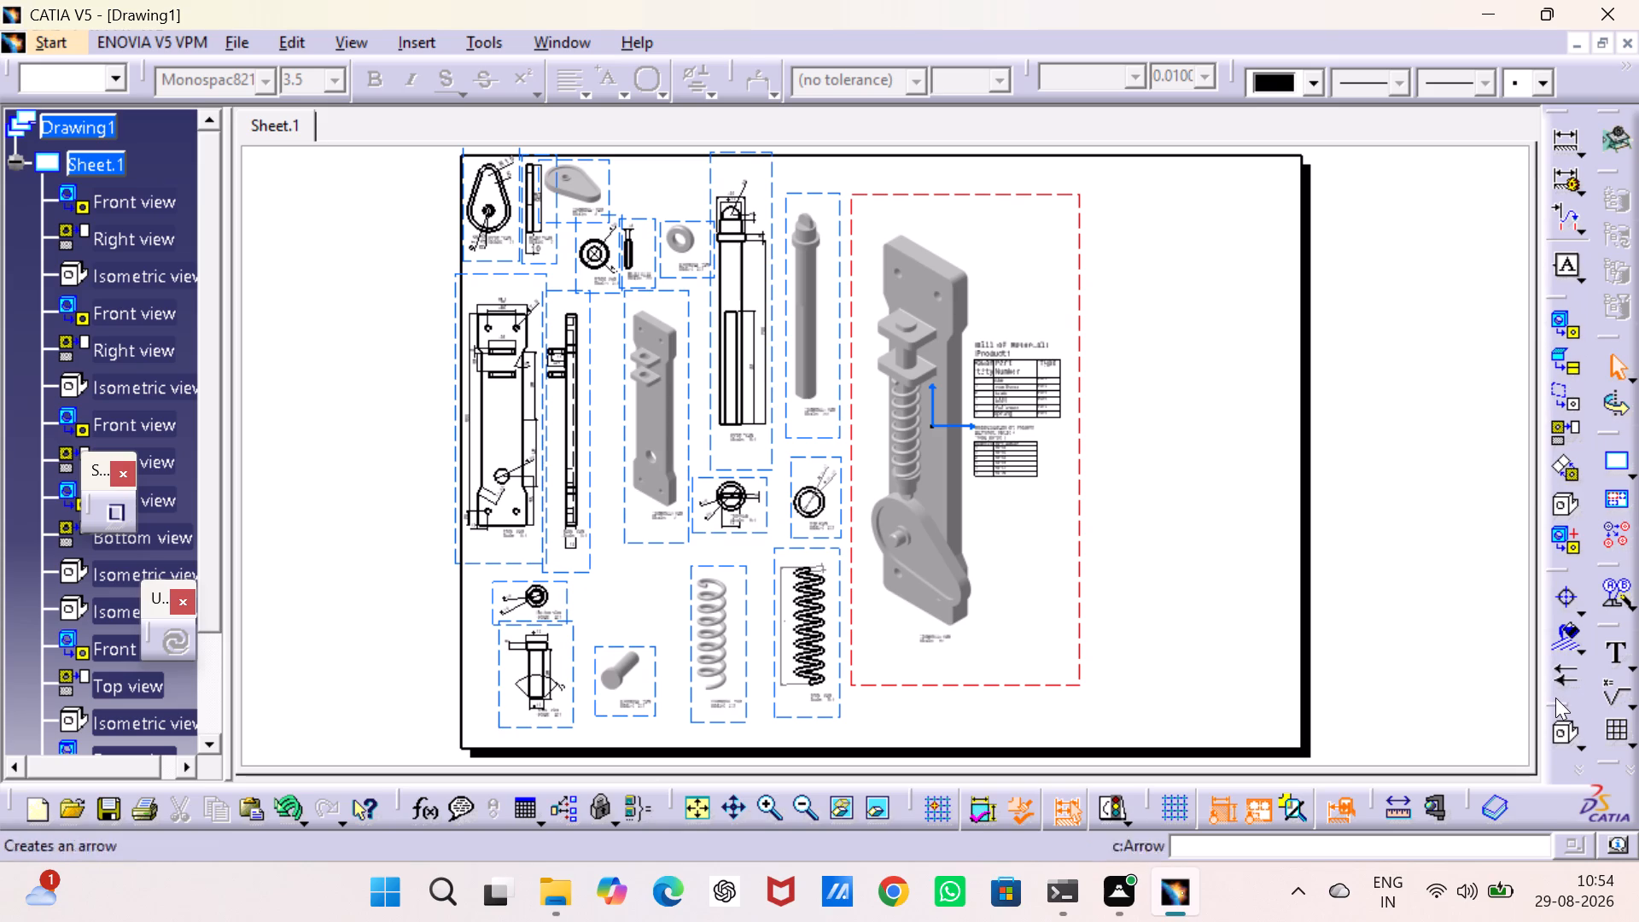
drag(1555, 697, 1461, 683)
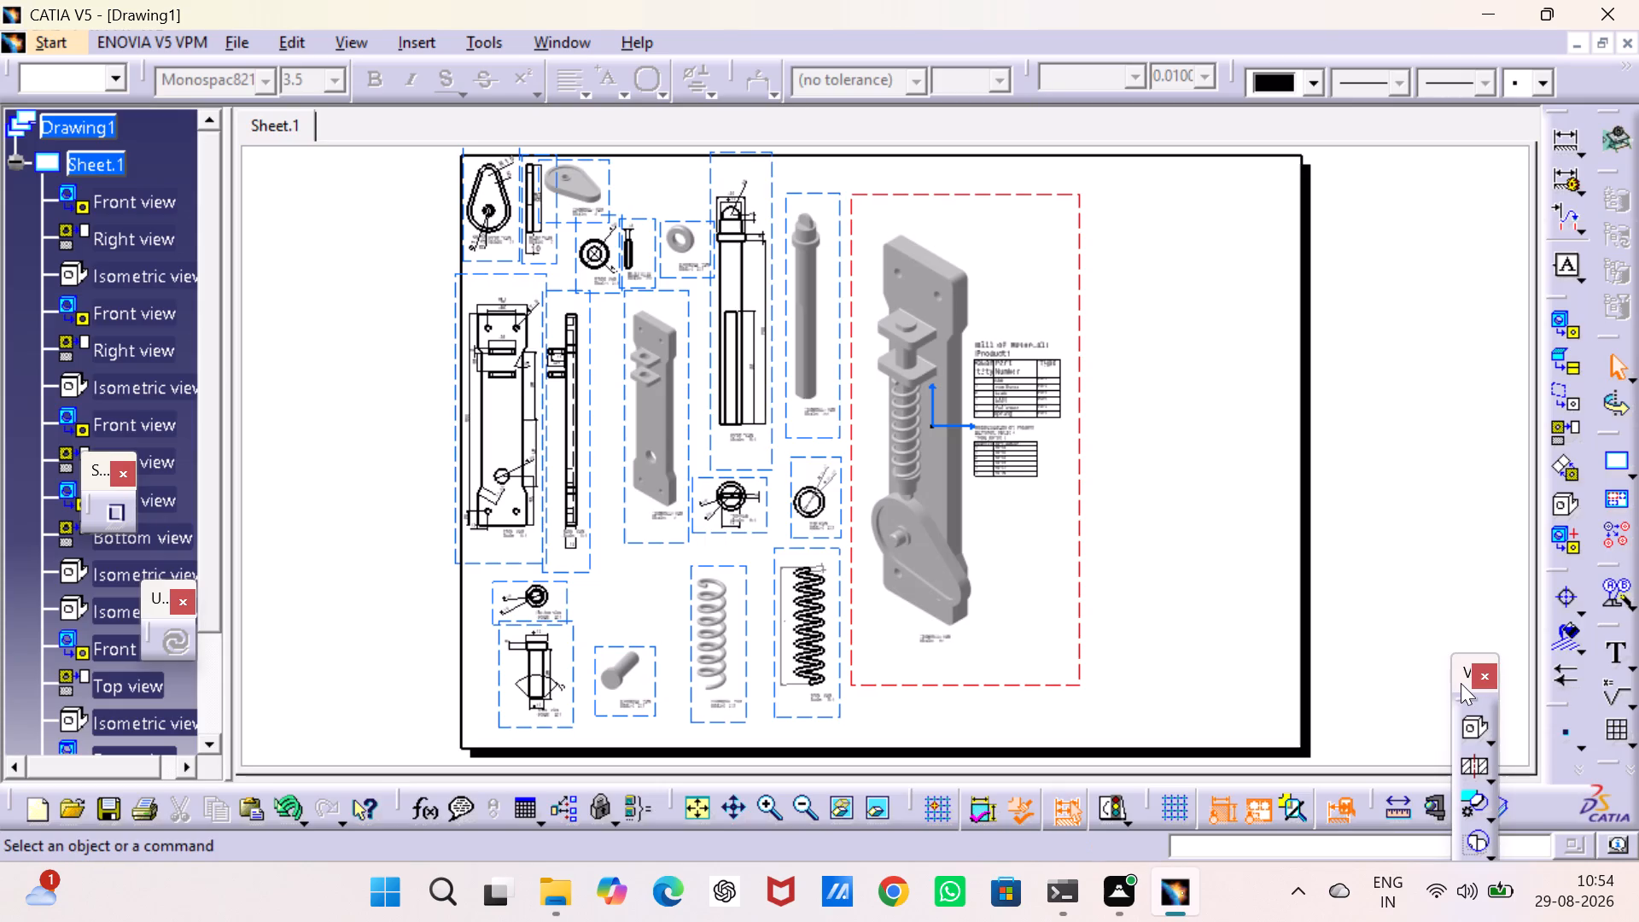
drag(1461, 683, 1540, 446)
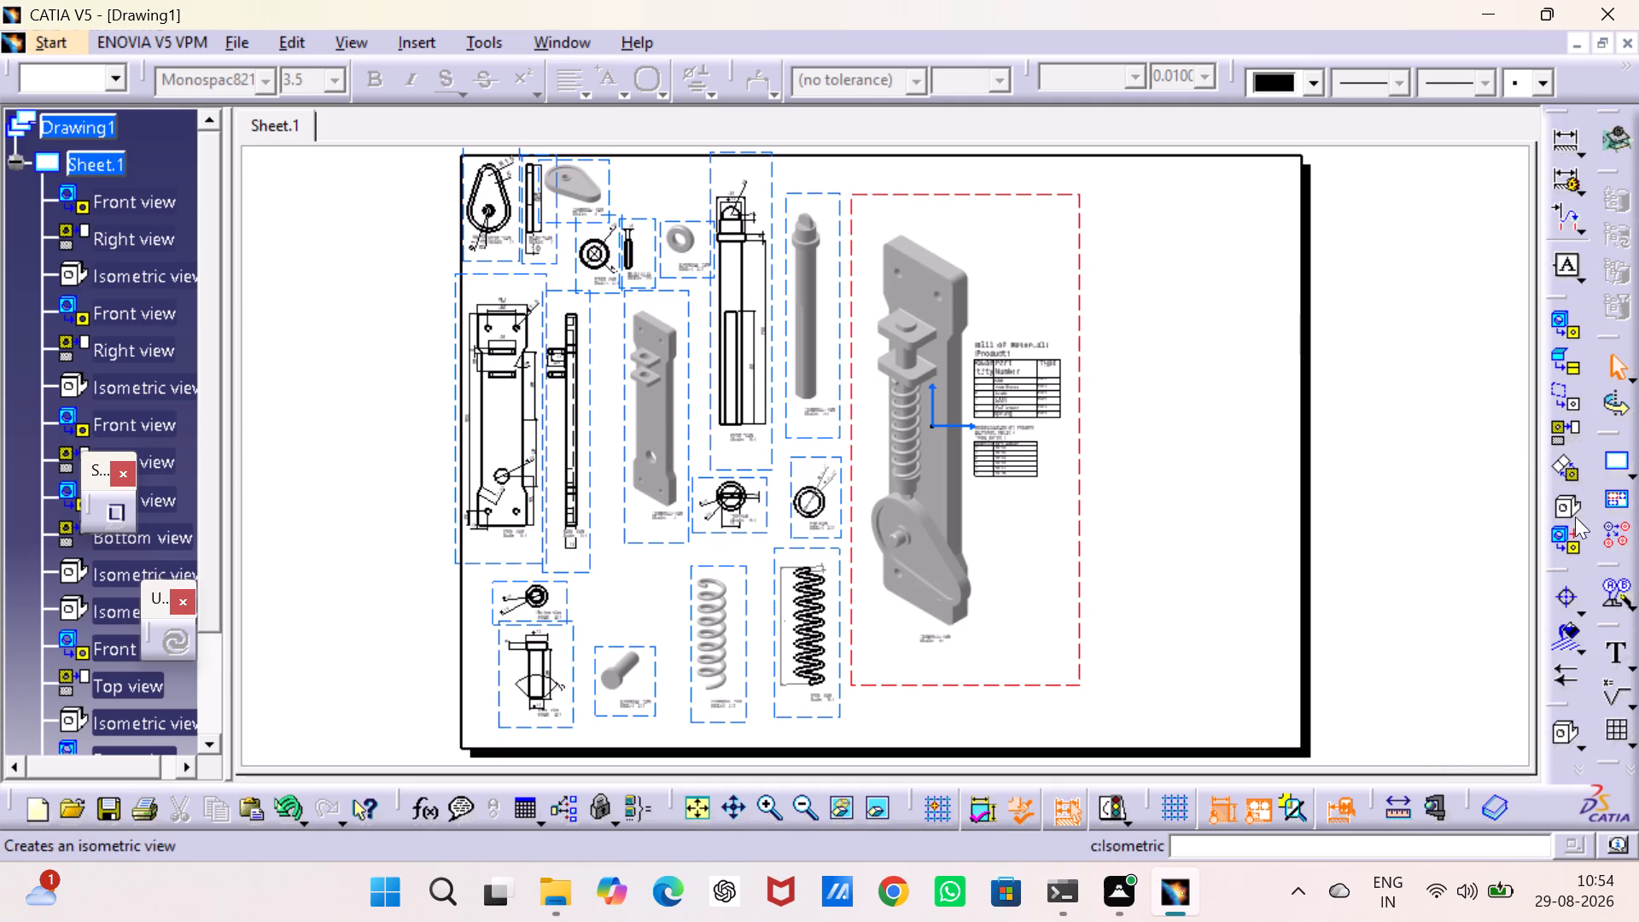
drag(1553, 294, 1518, 295)
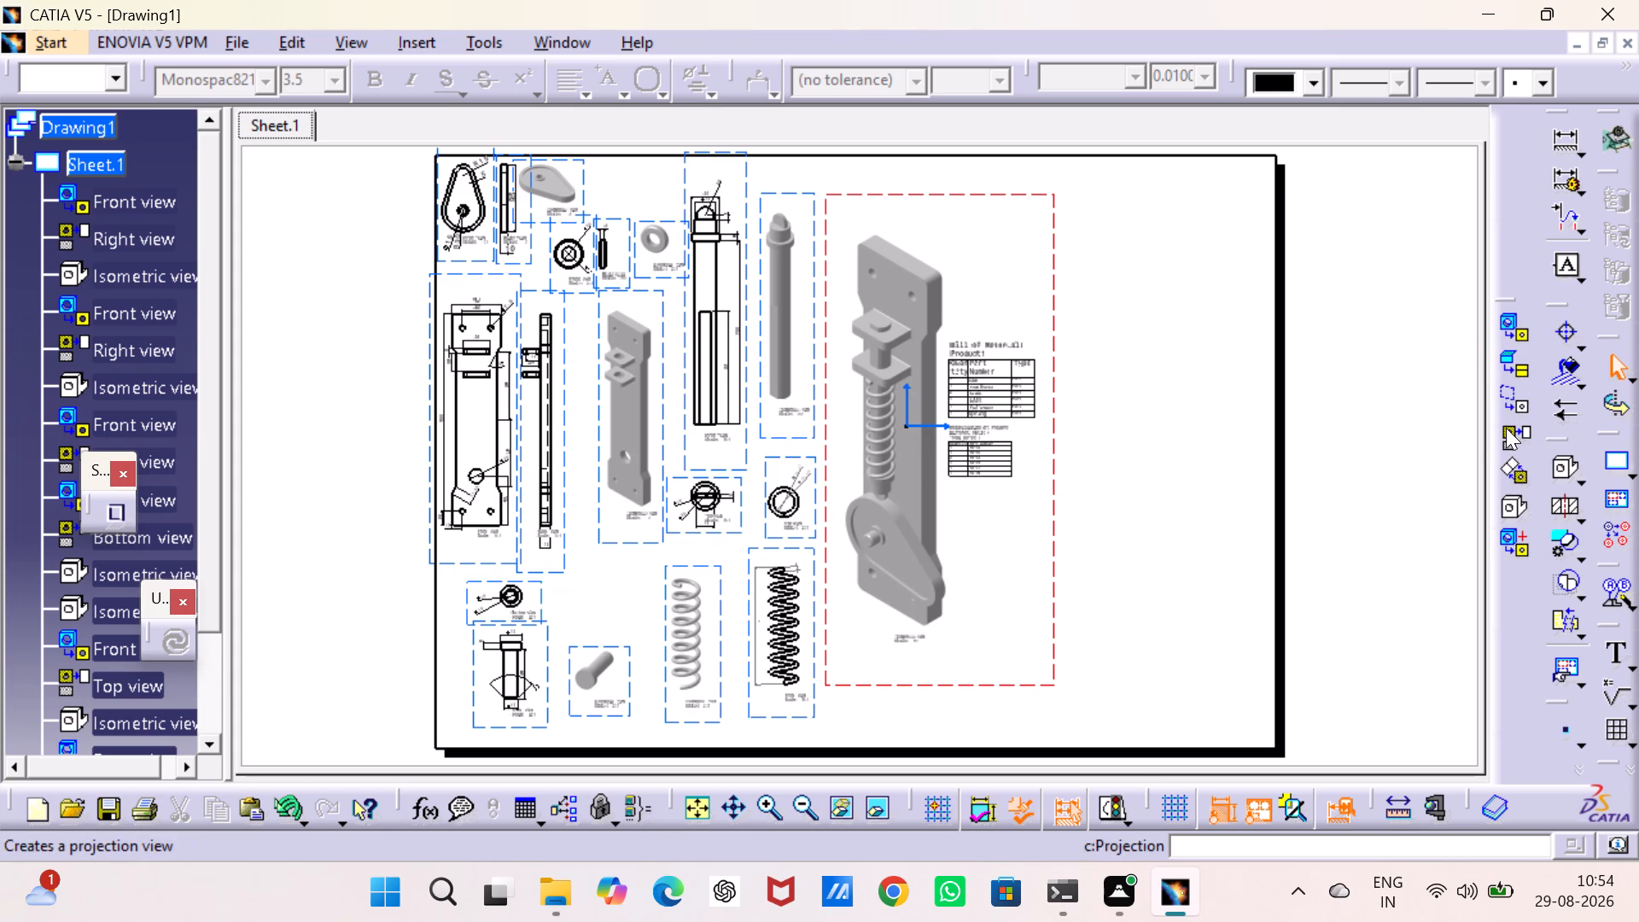
drag(1510, 295, 1513, 155)
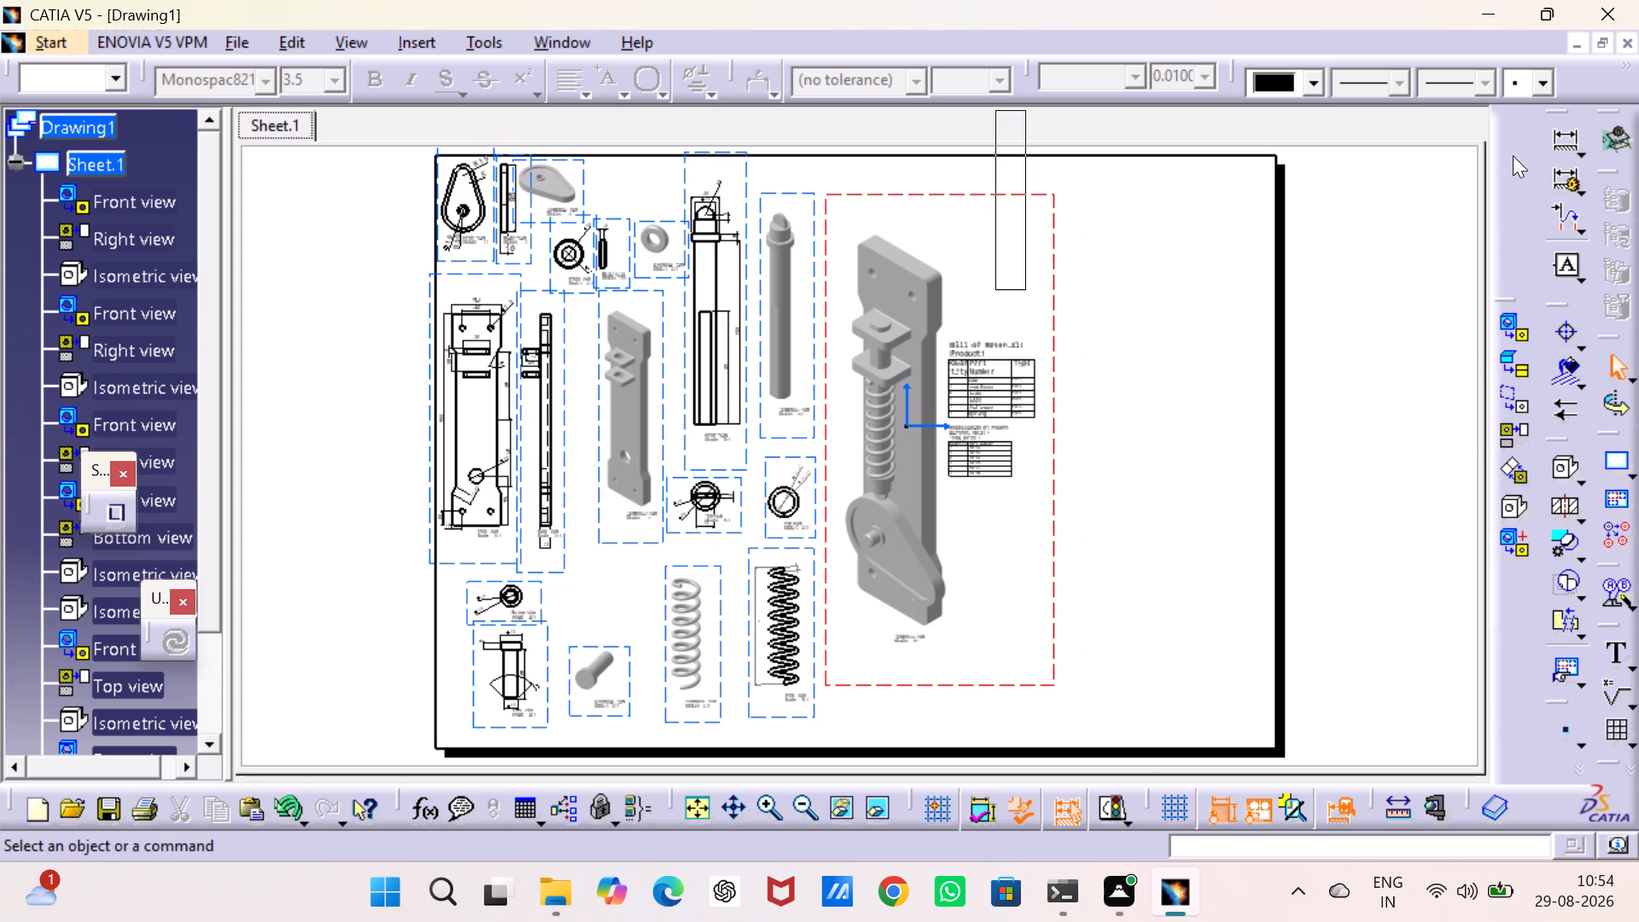
drag(1513, 155, 1512, 111)
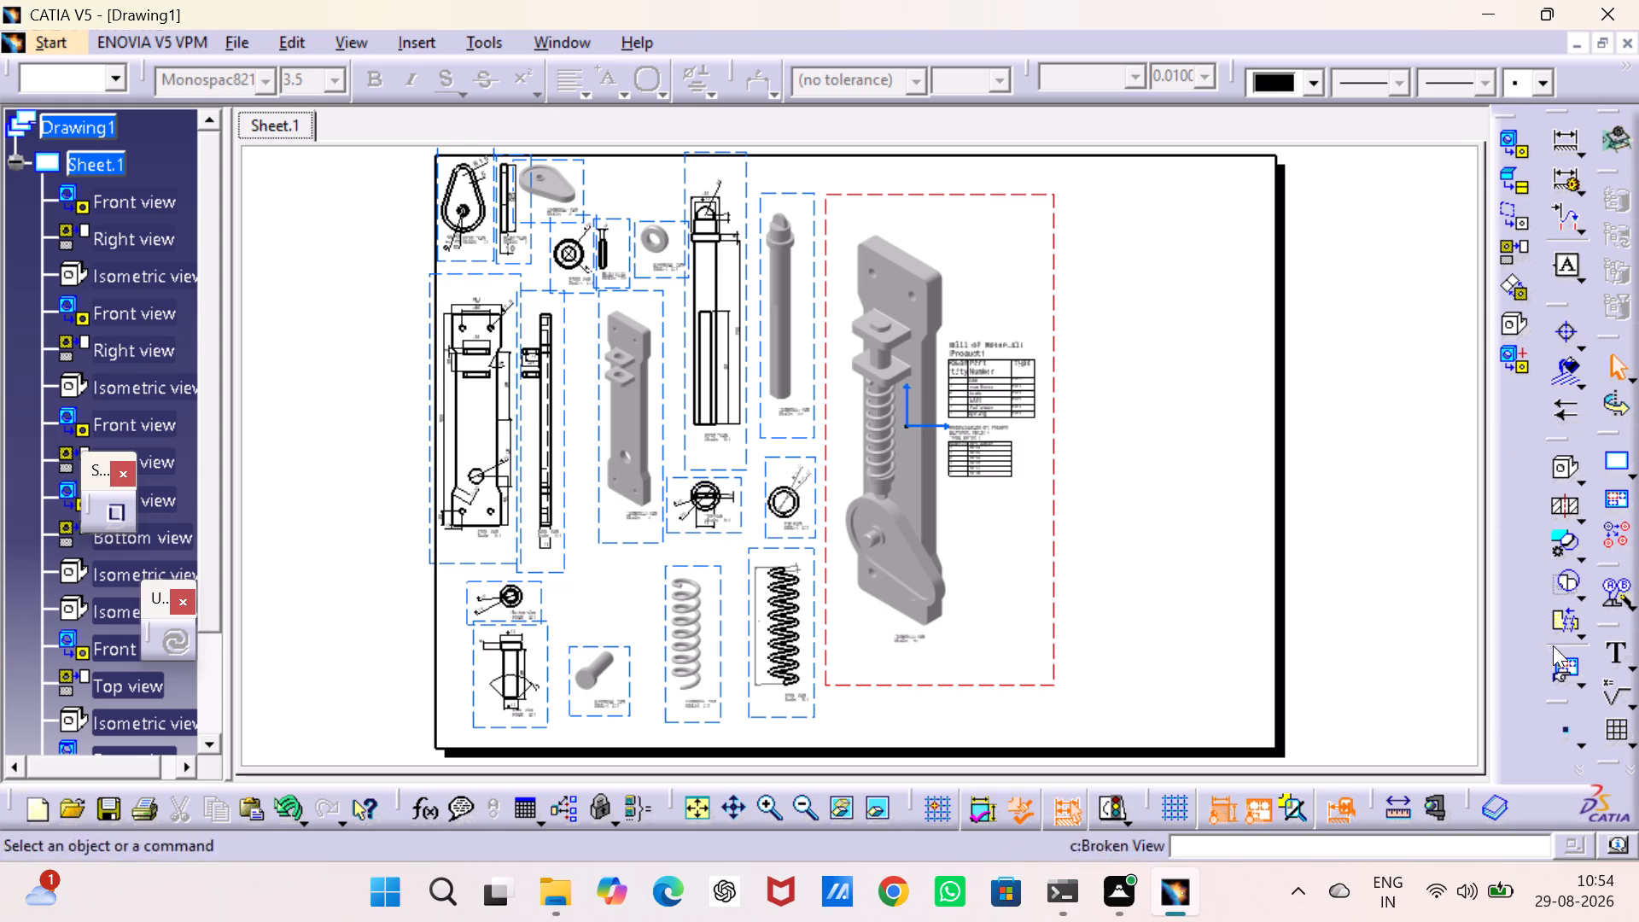
Arrange the docked drafting tool groups into two columns, bringing the geometry creation and editing tools into sight.
drag(1557, 701, 1519, 407)
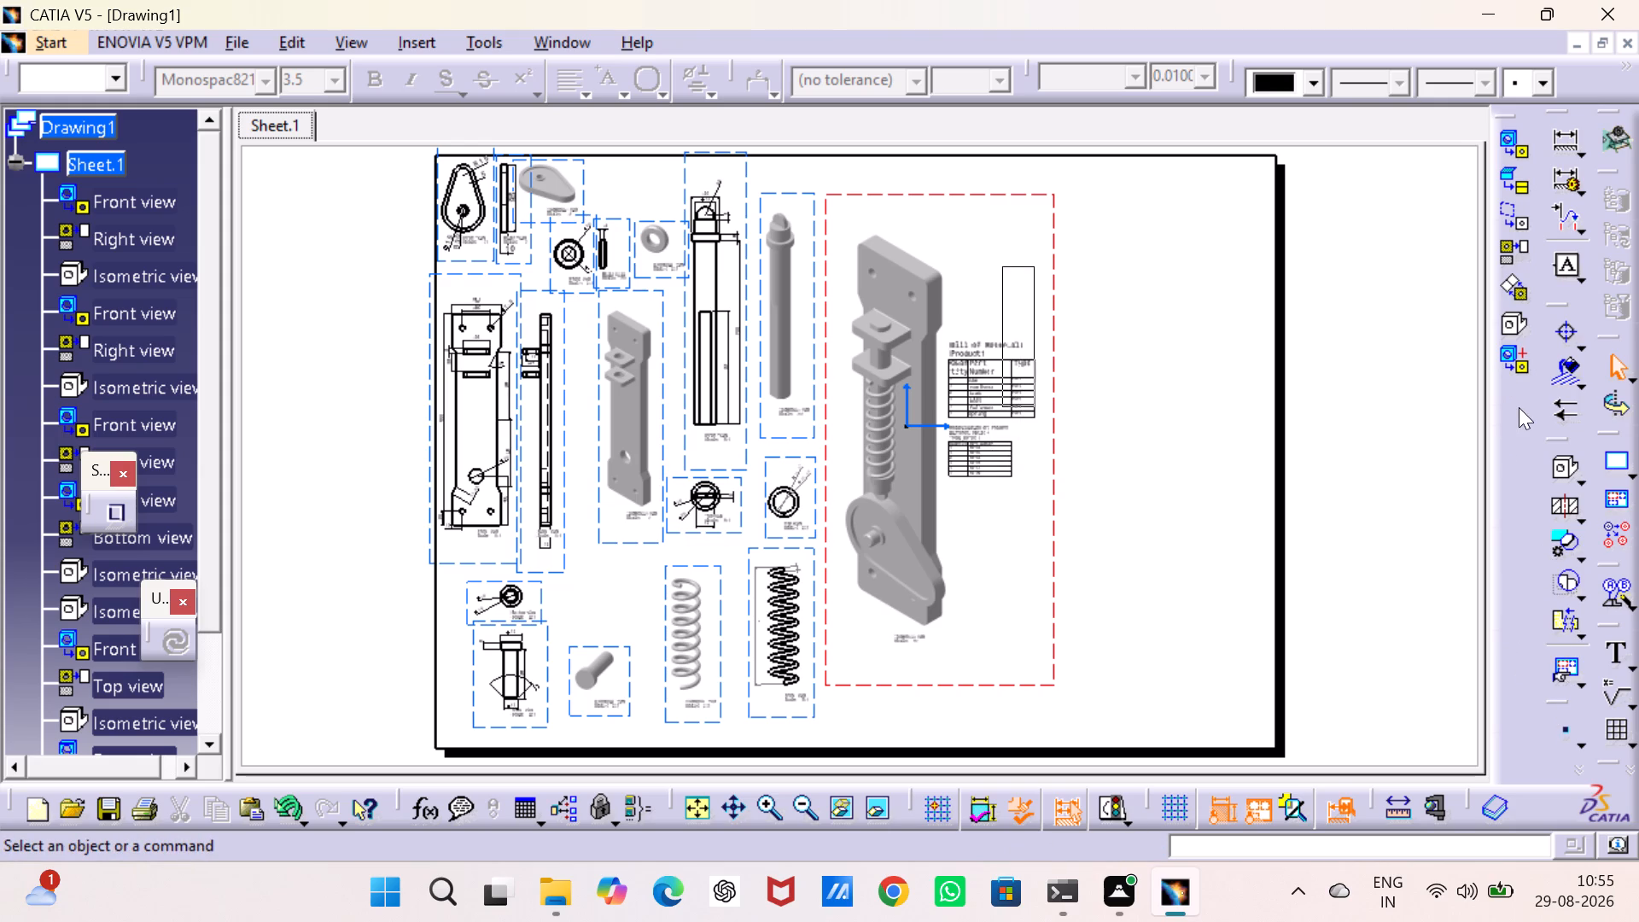
drag(1519, 407, 1514, 406)
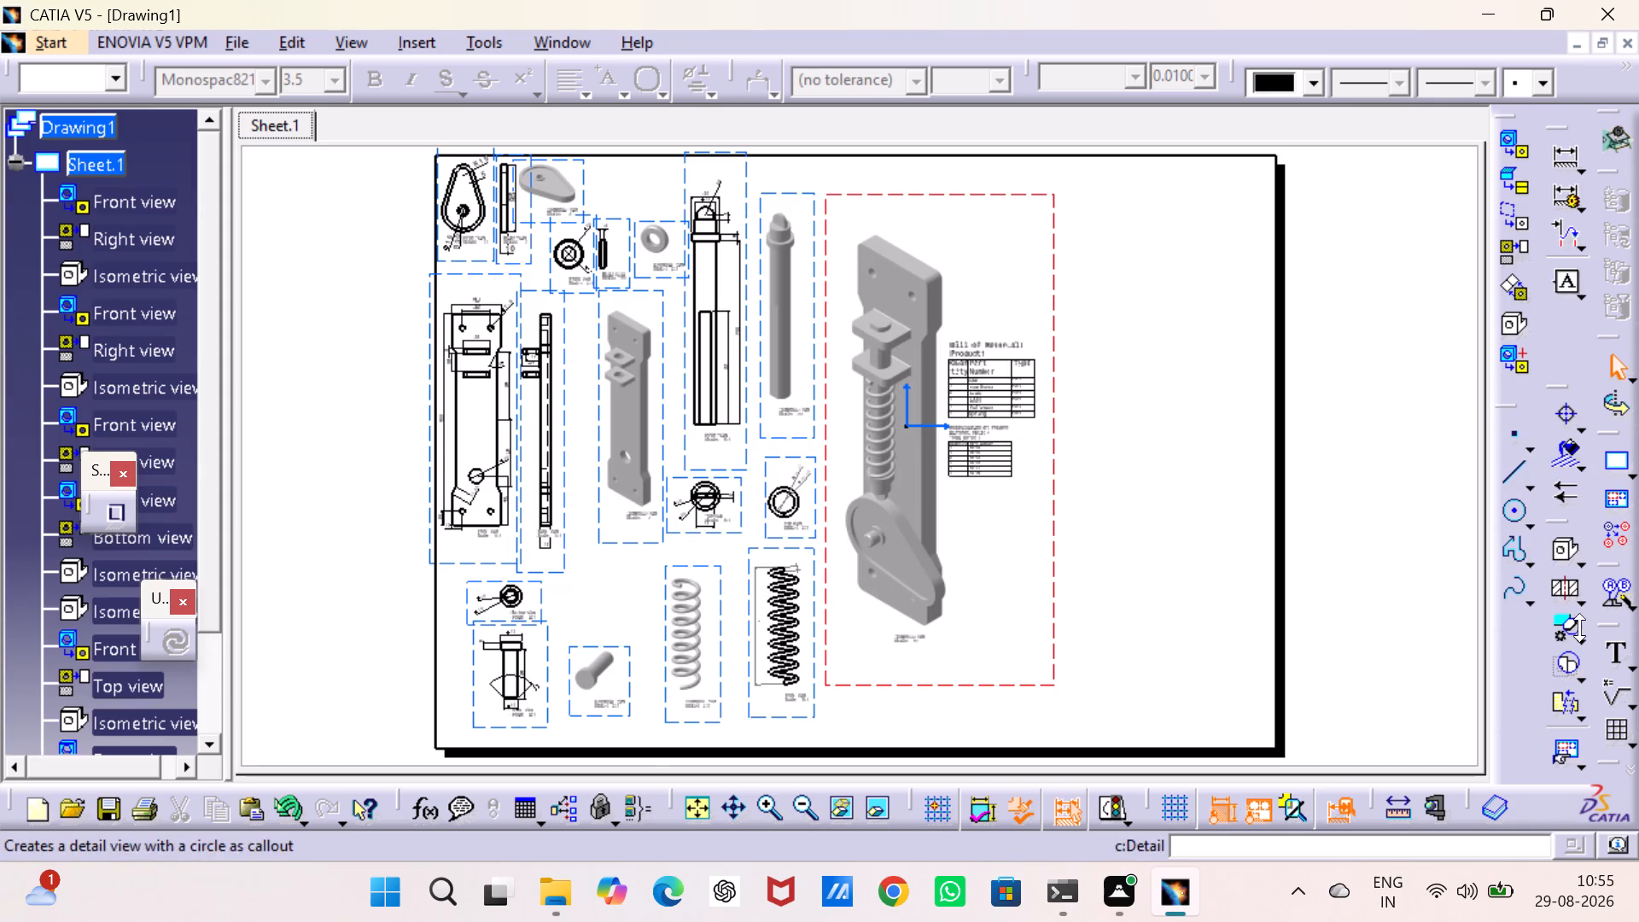
drag(1613, 760, 1518, 635)
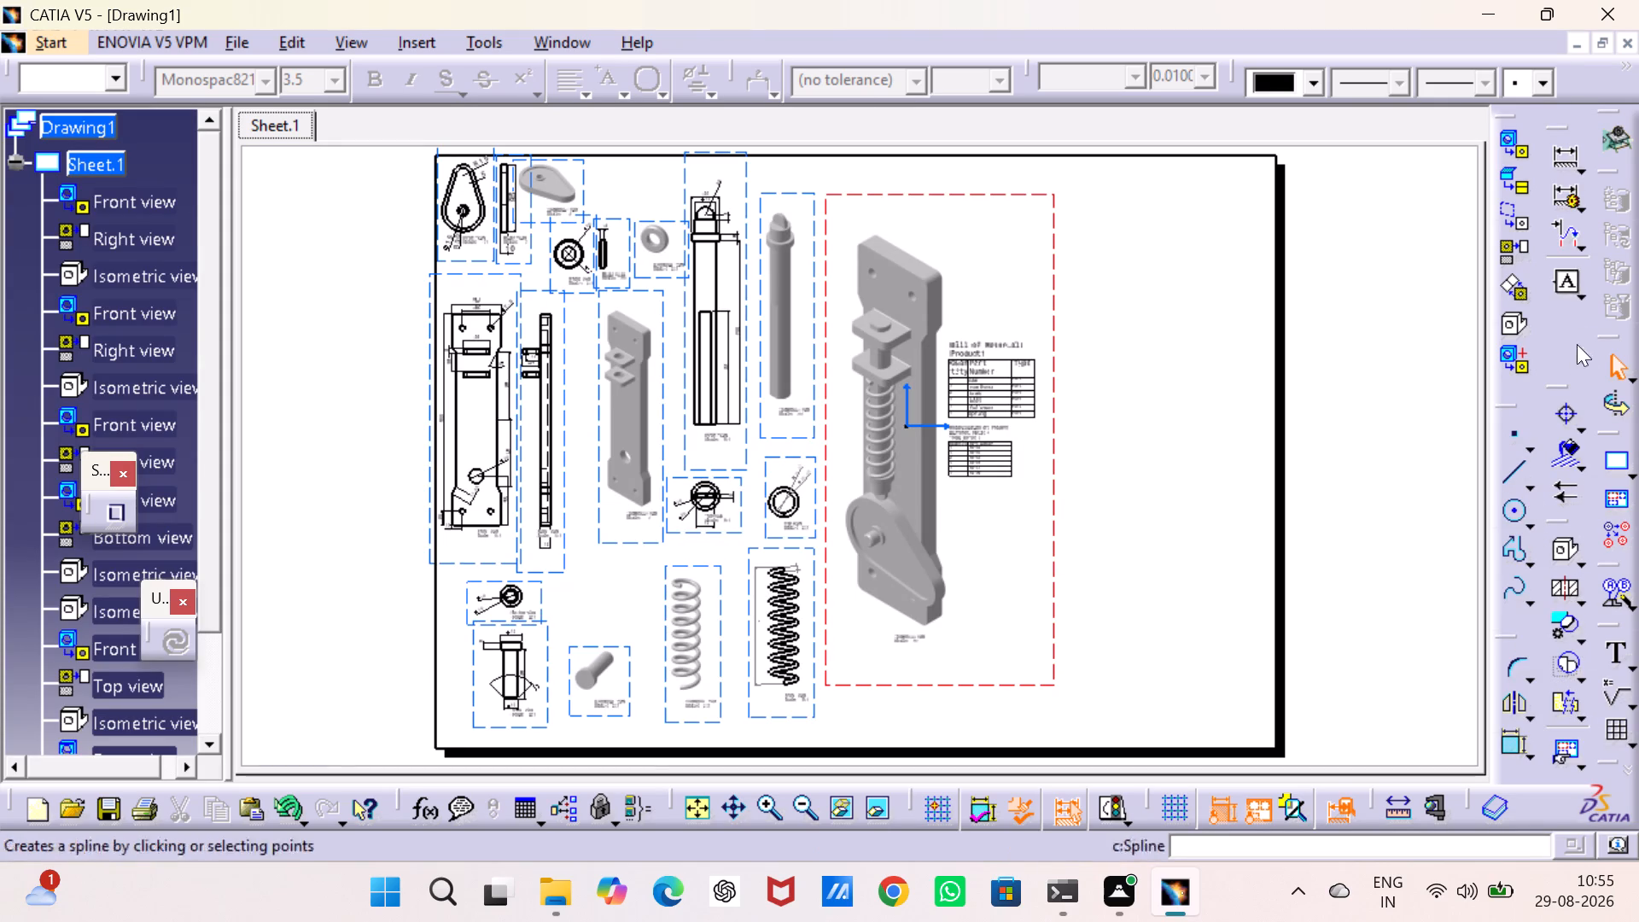
drag(1558, 382, 1566, 309)
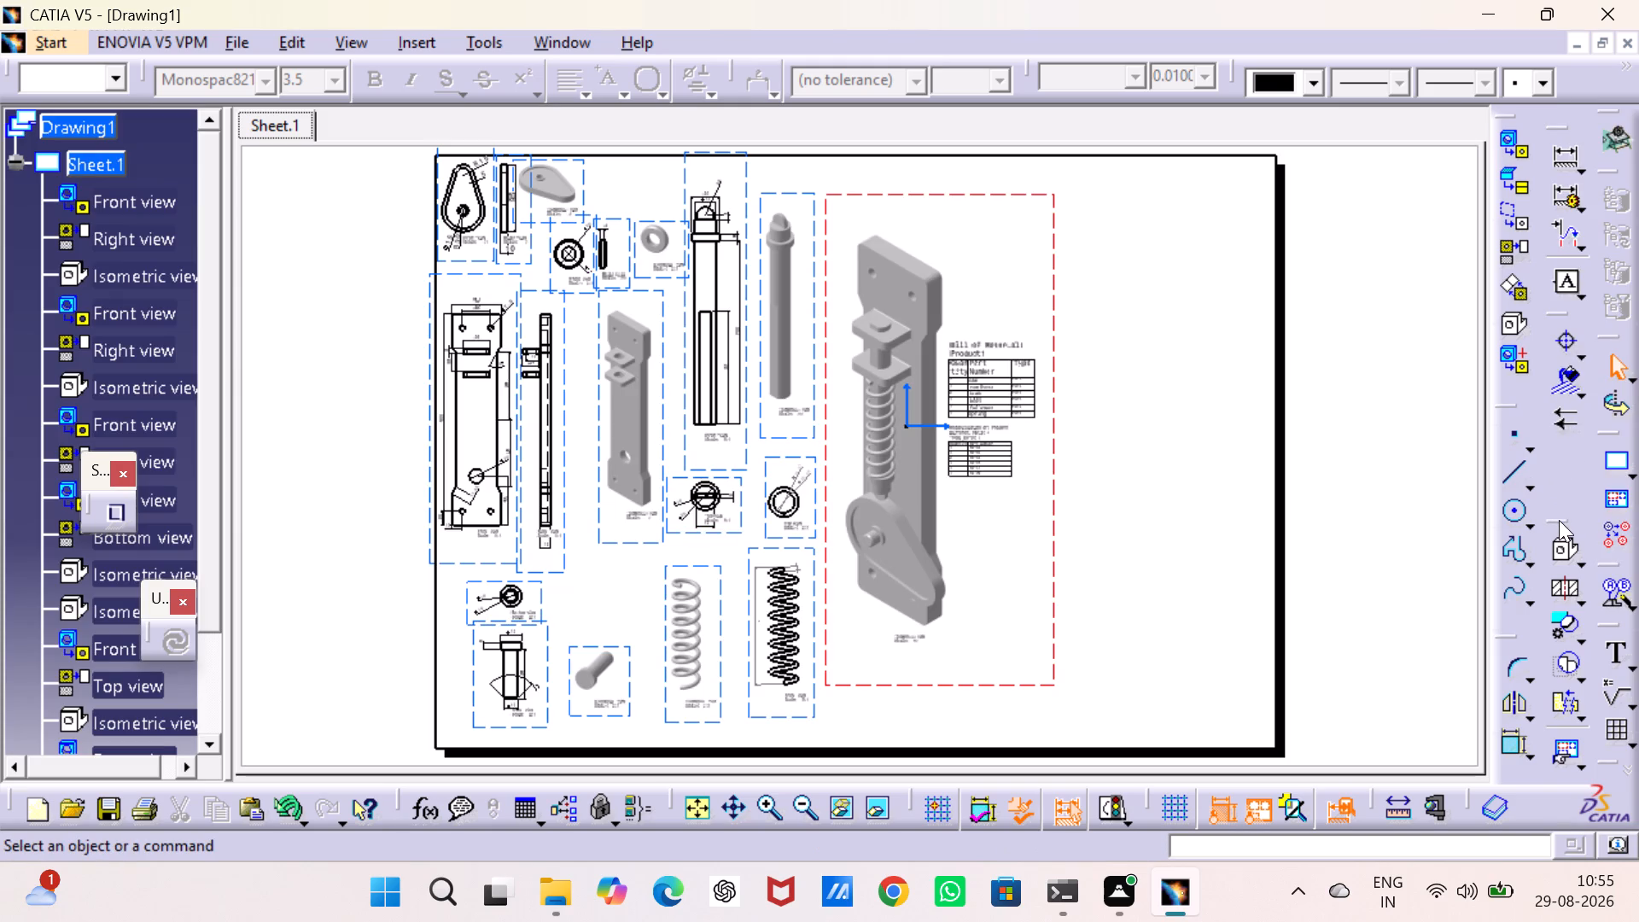
drag(1559, 520, 1572, 438)
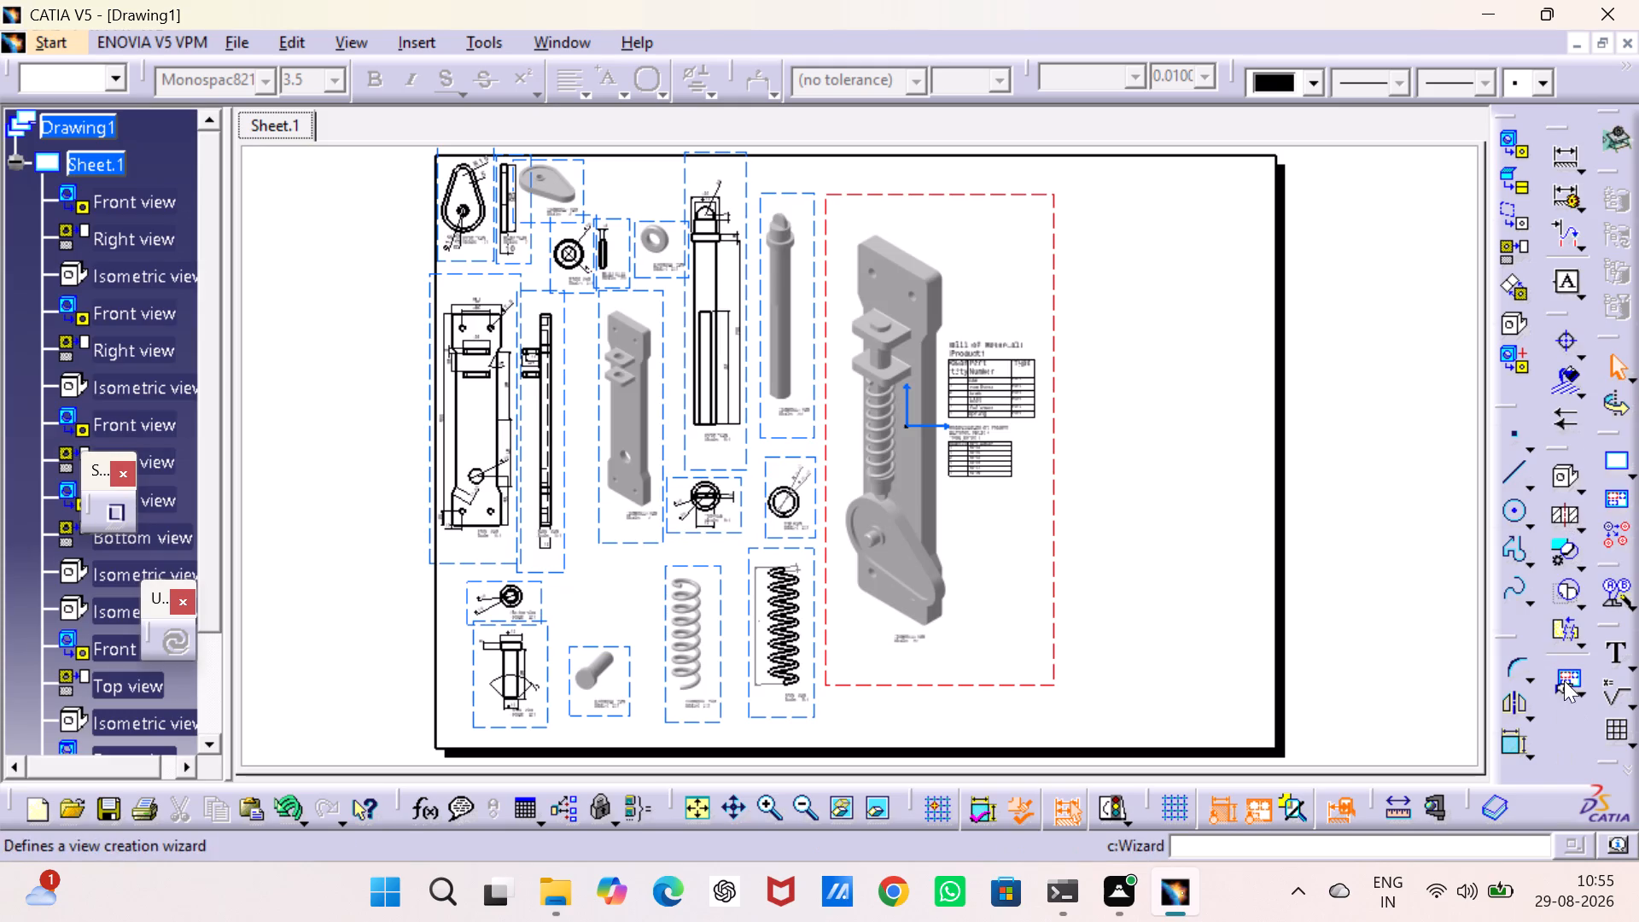
drag(1610, 758, 1571, 721)
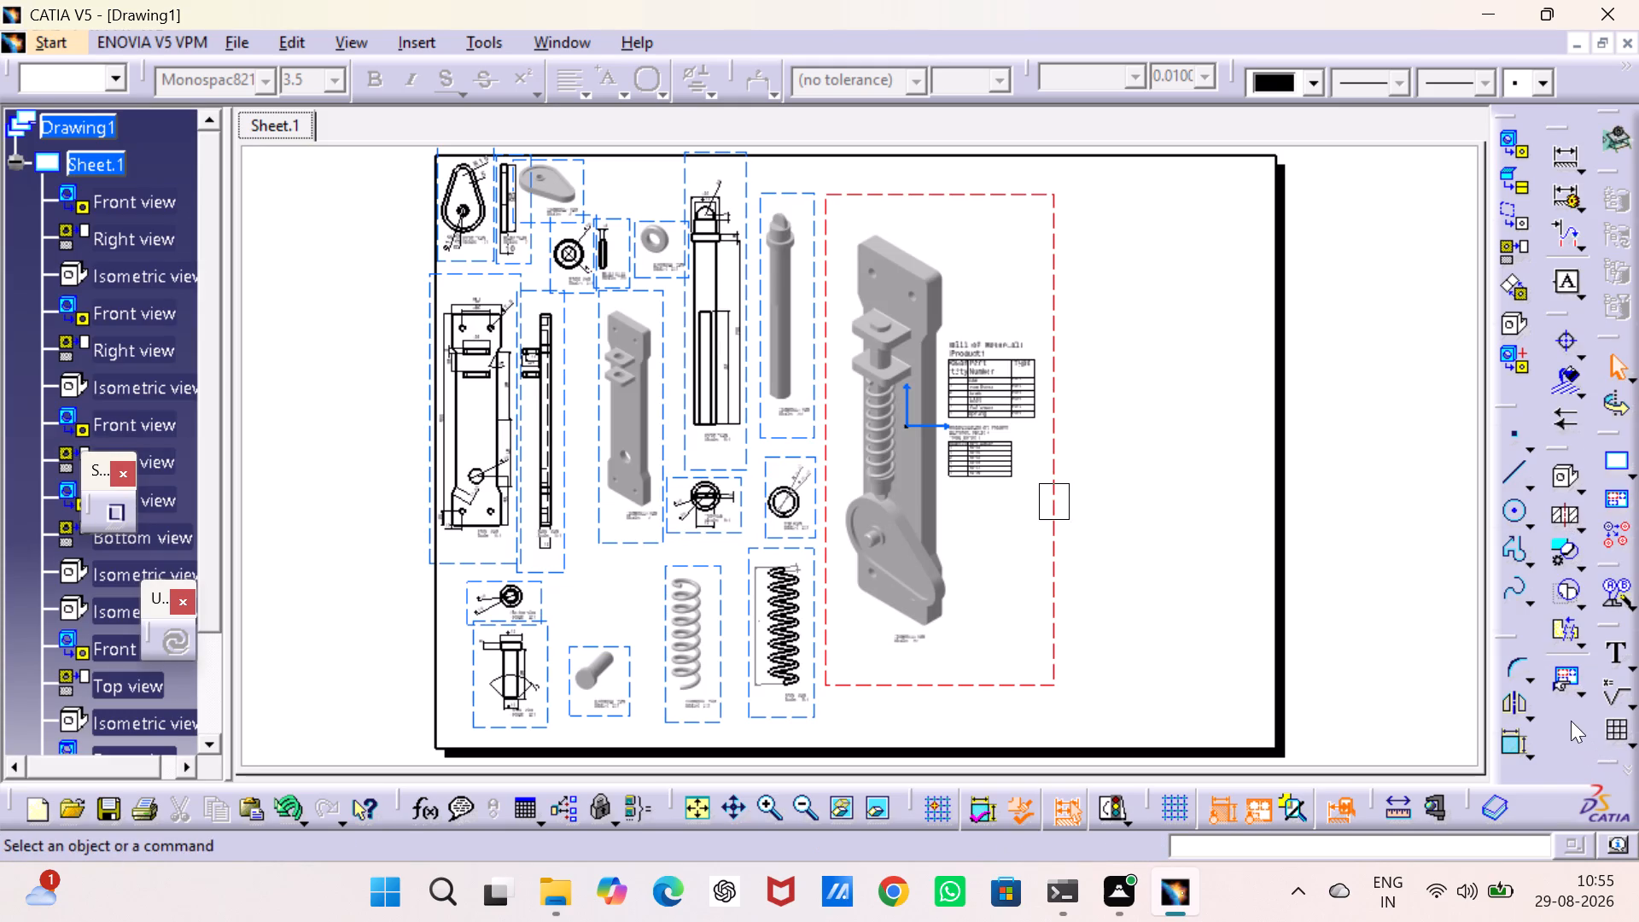
drag(1571, 721, 1570, 718)
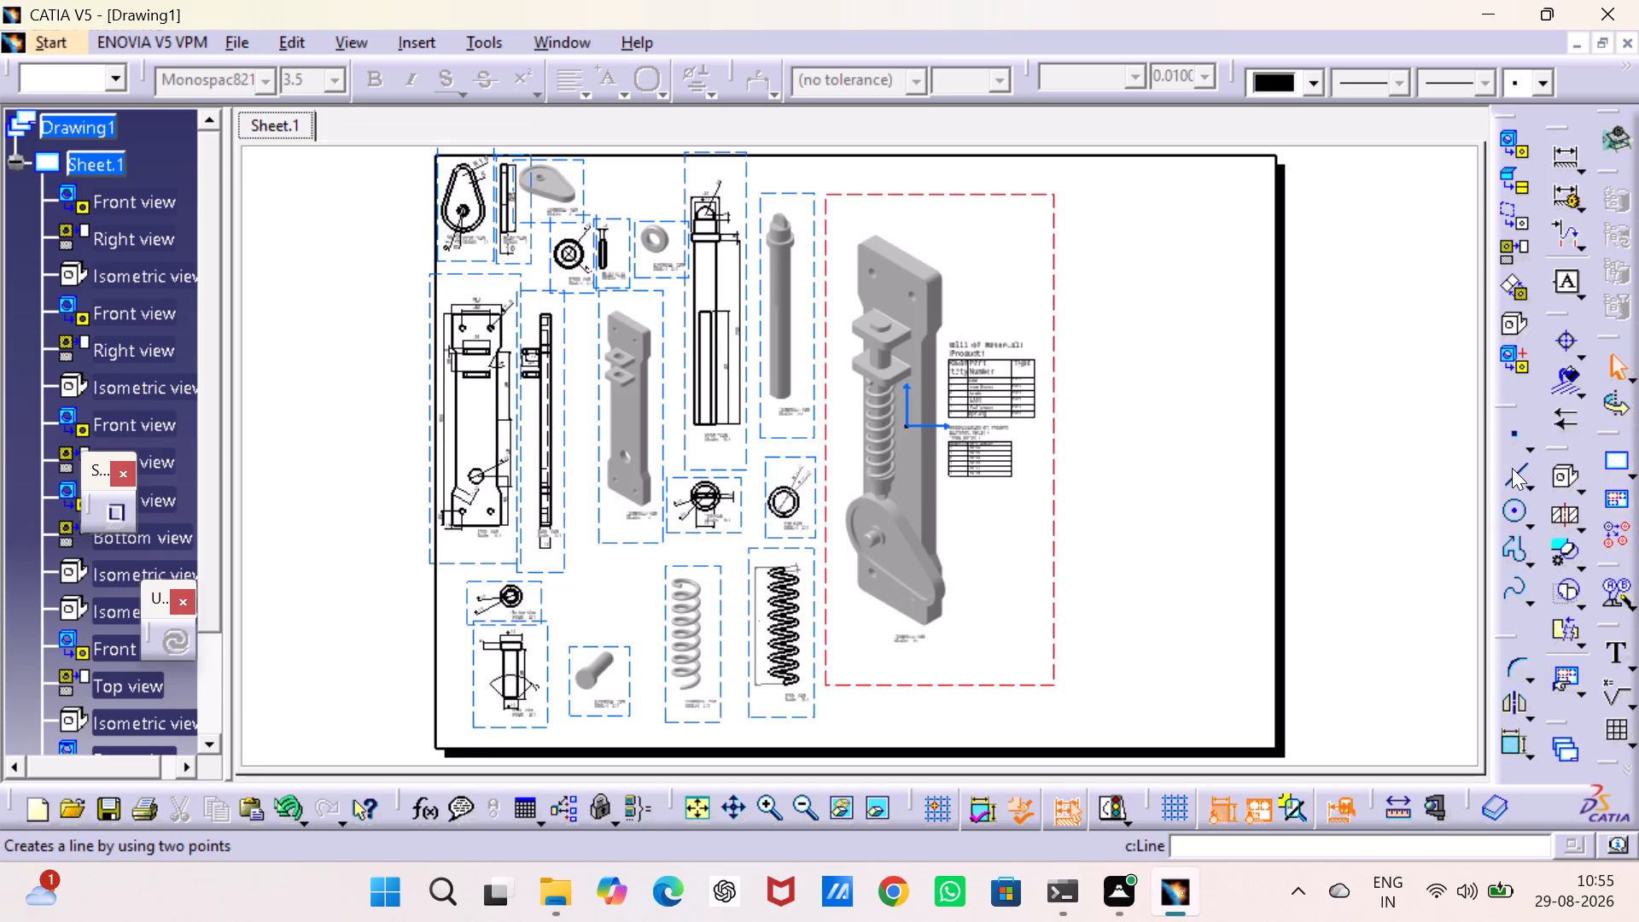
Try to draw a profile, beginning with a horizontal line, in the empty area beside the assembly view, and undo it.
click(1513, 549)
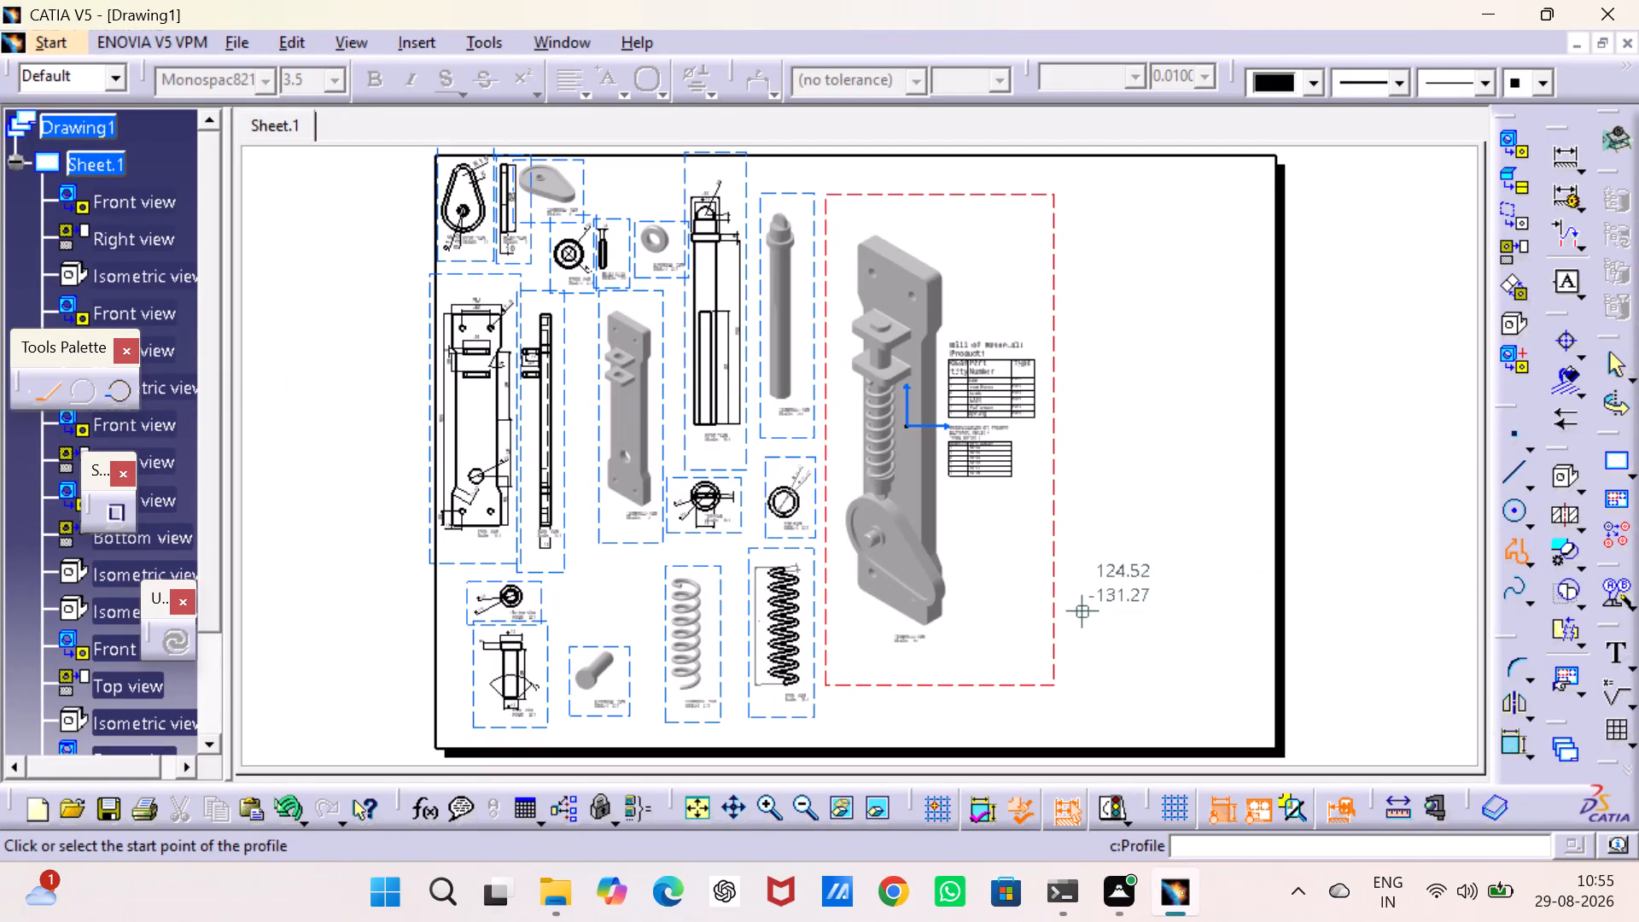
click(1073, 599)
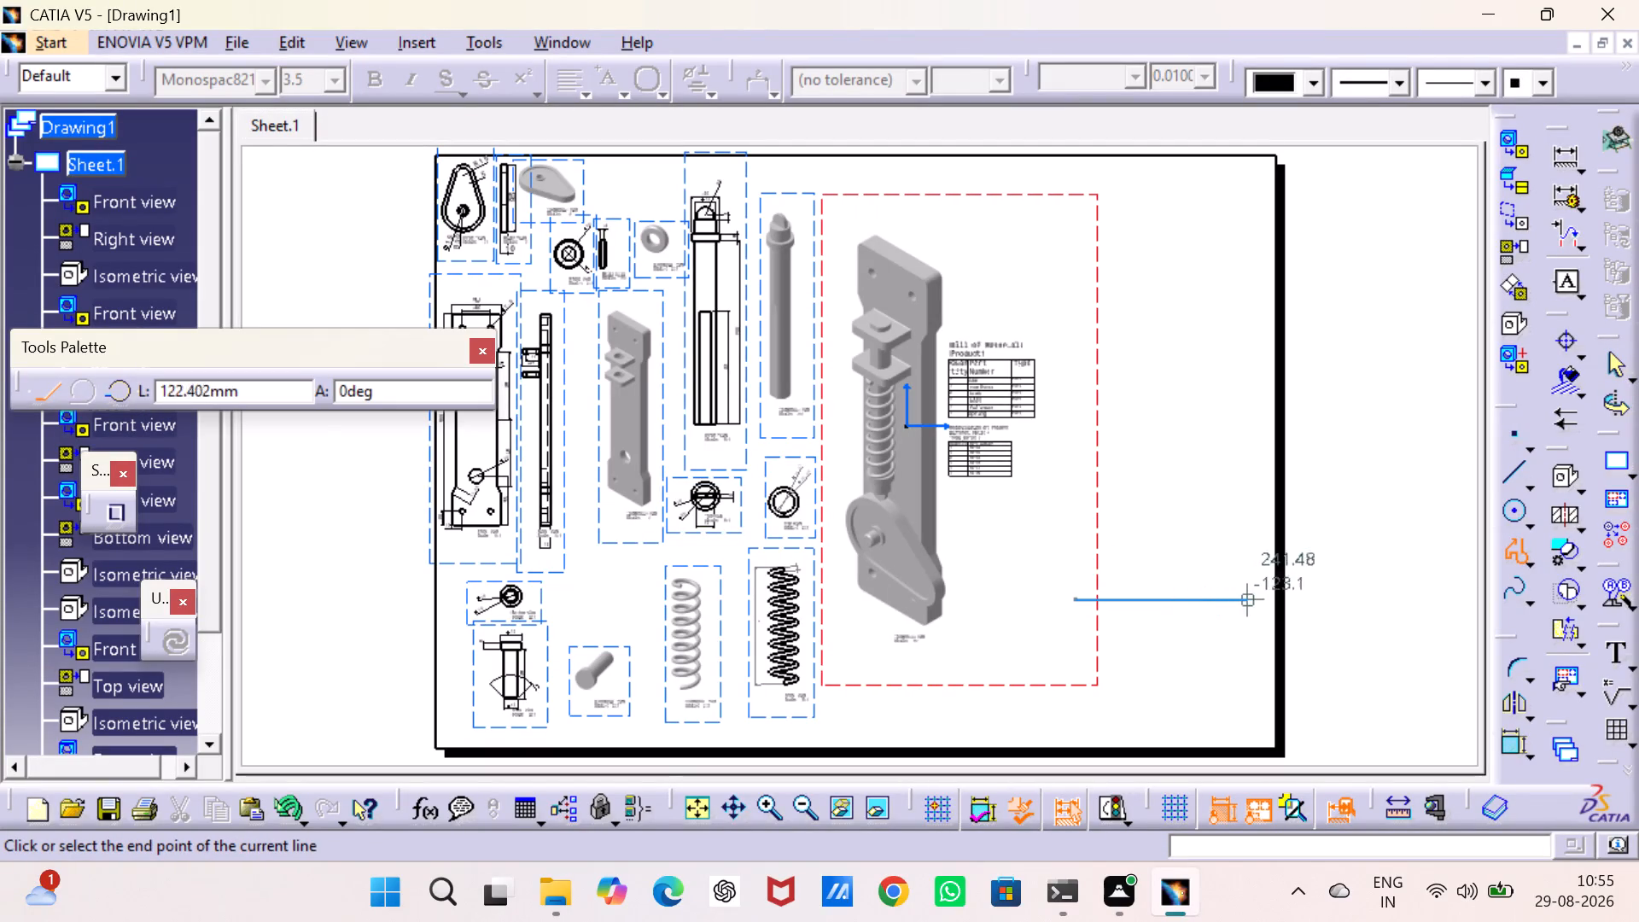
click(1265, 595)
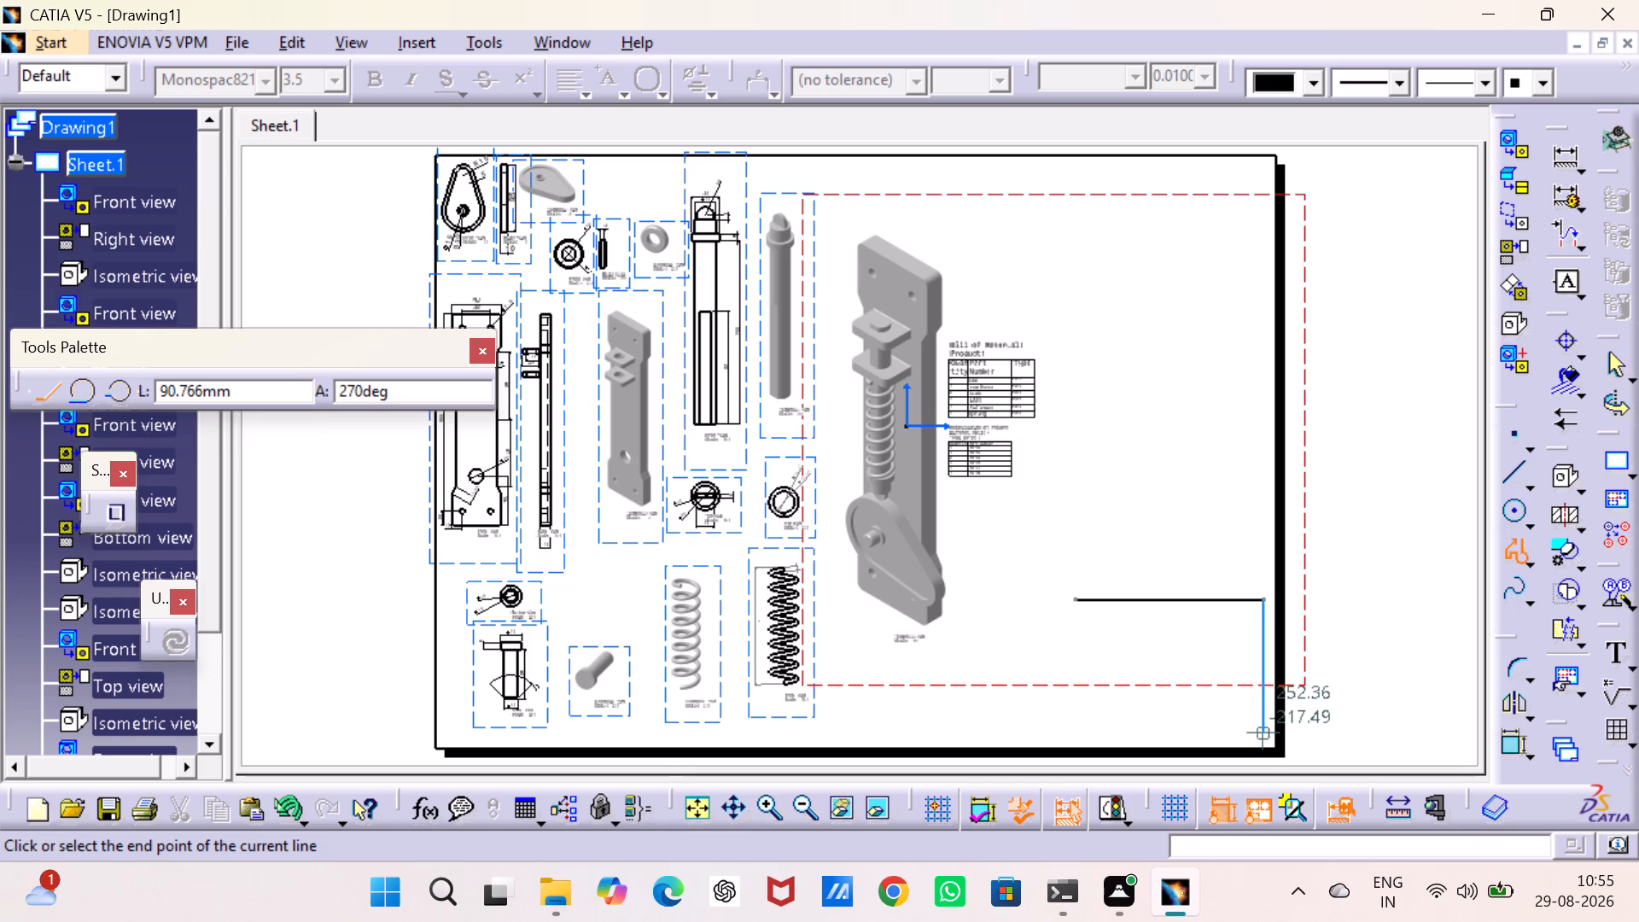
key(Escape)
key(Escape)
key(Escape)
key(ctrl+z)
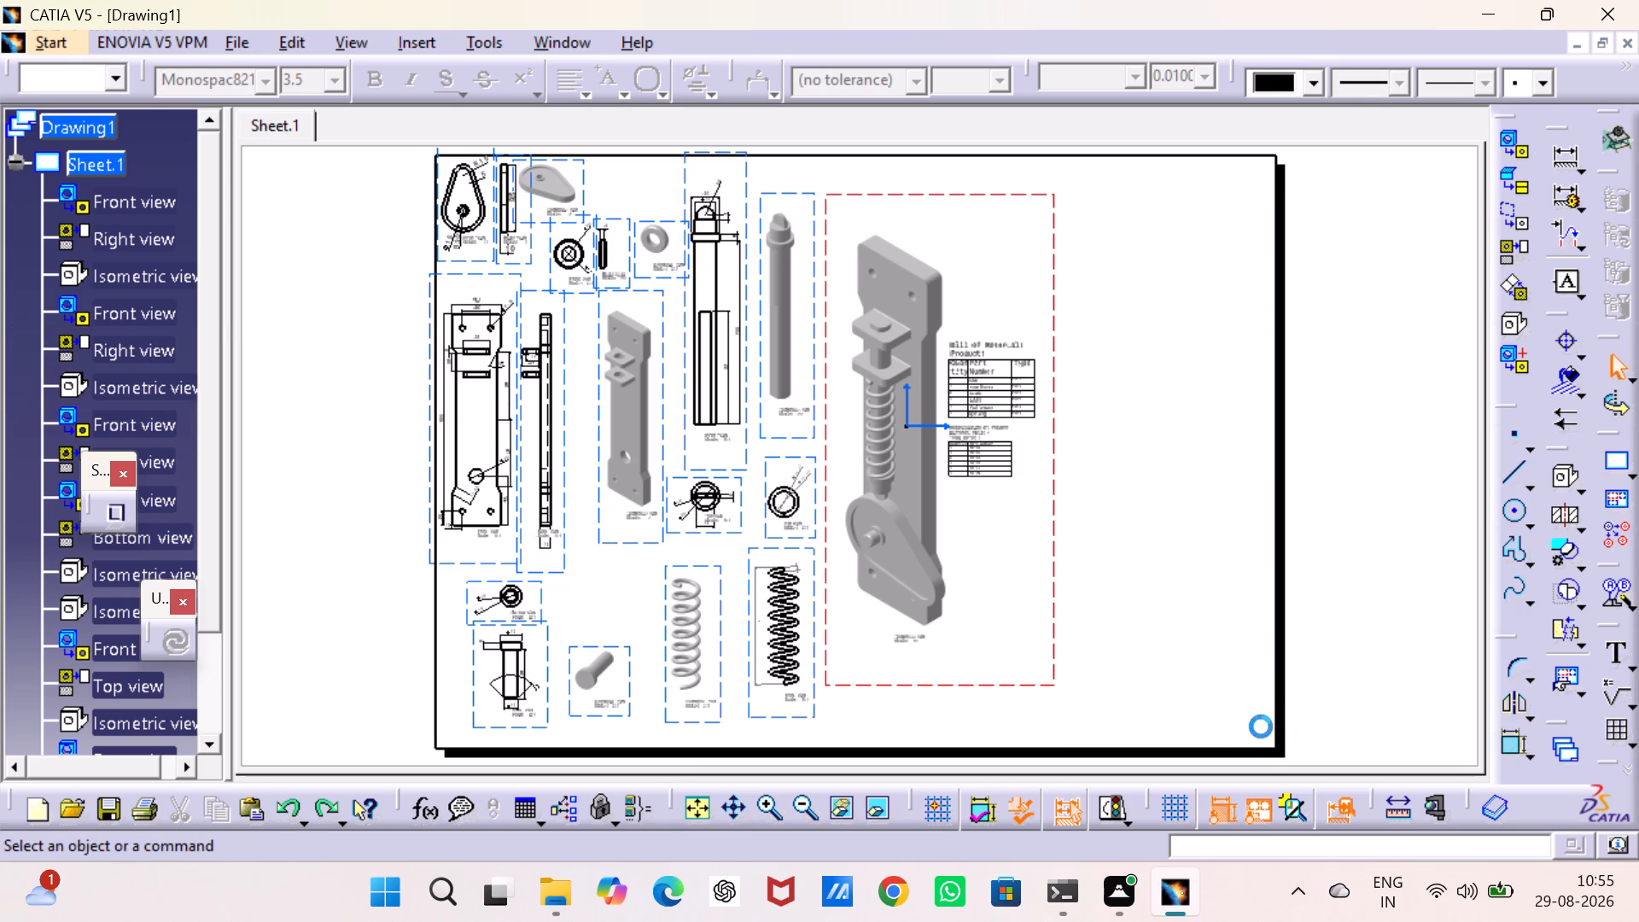
Draw a rectangle about 212 mm wide and 134 mm high in the sheet's lower-right corner for the title block.
click(1531, 564)
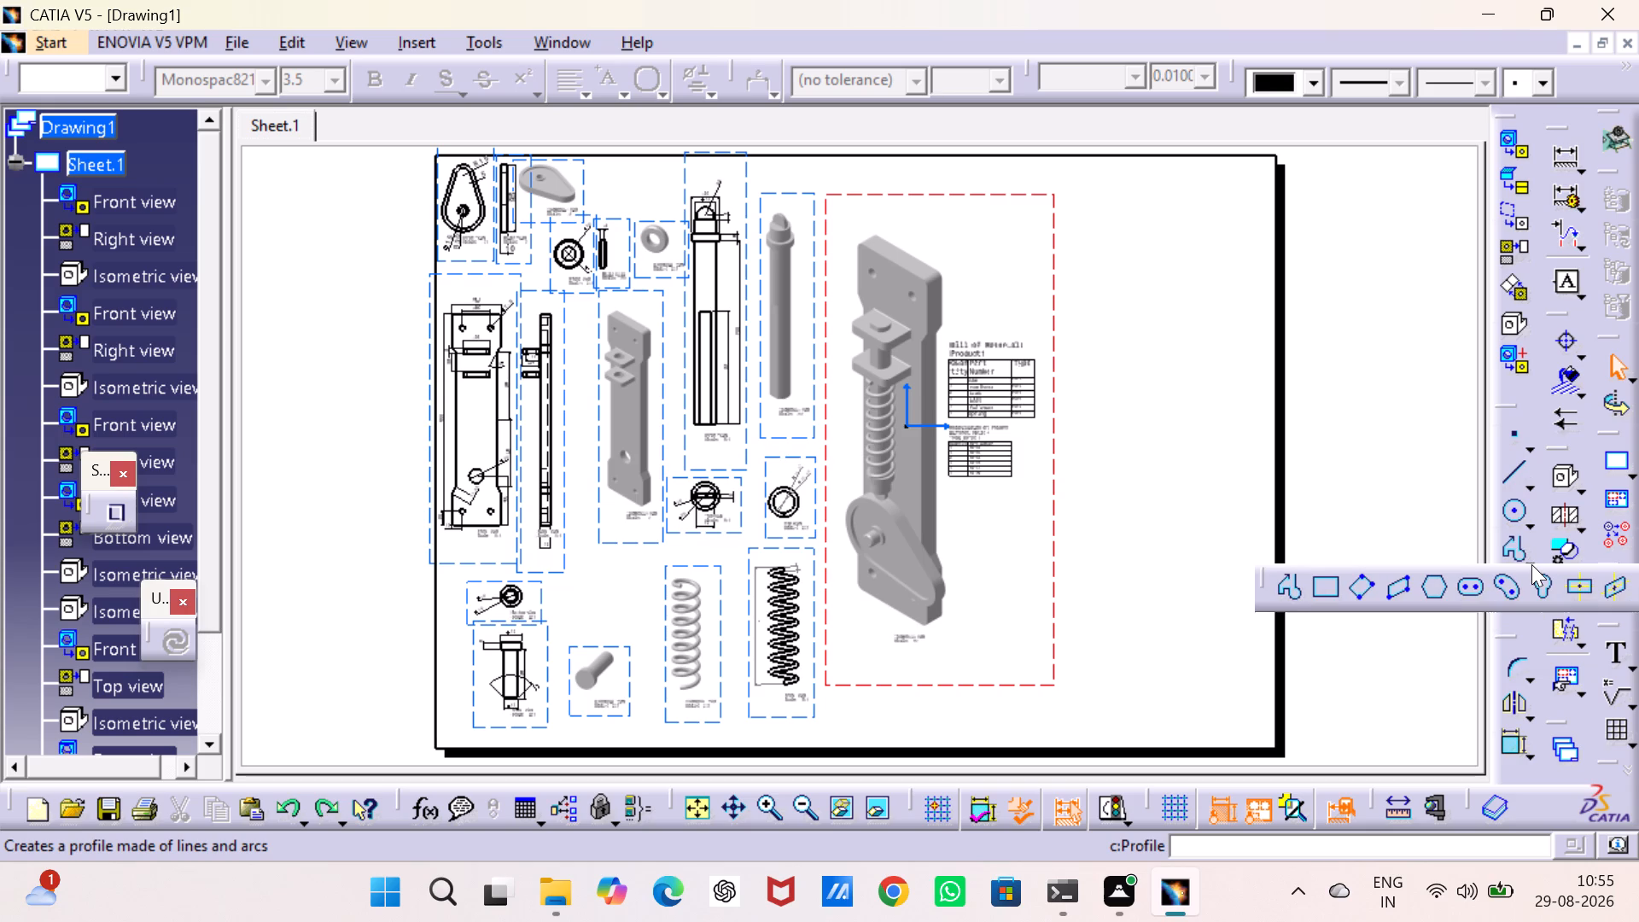
click(1329, 581)
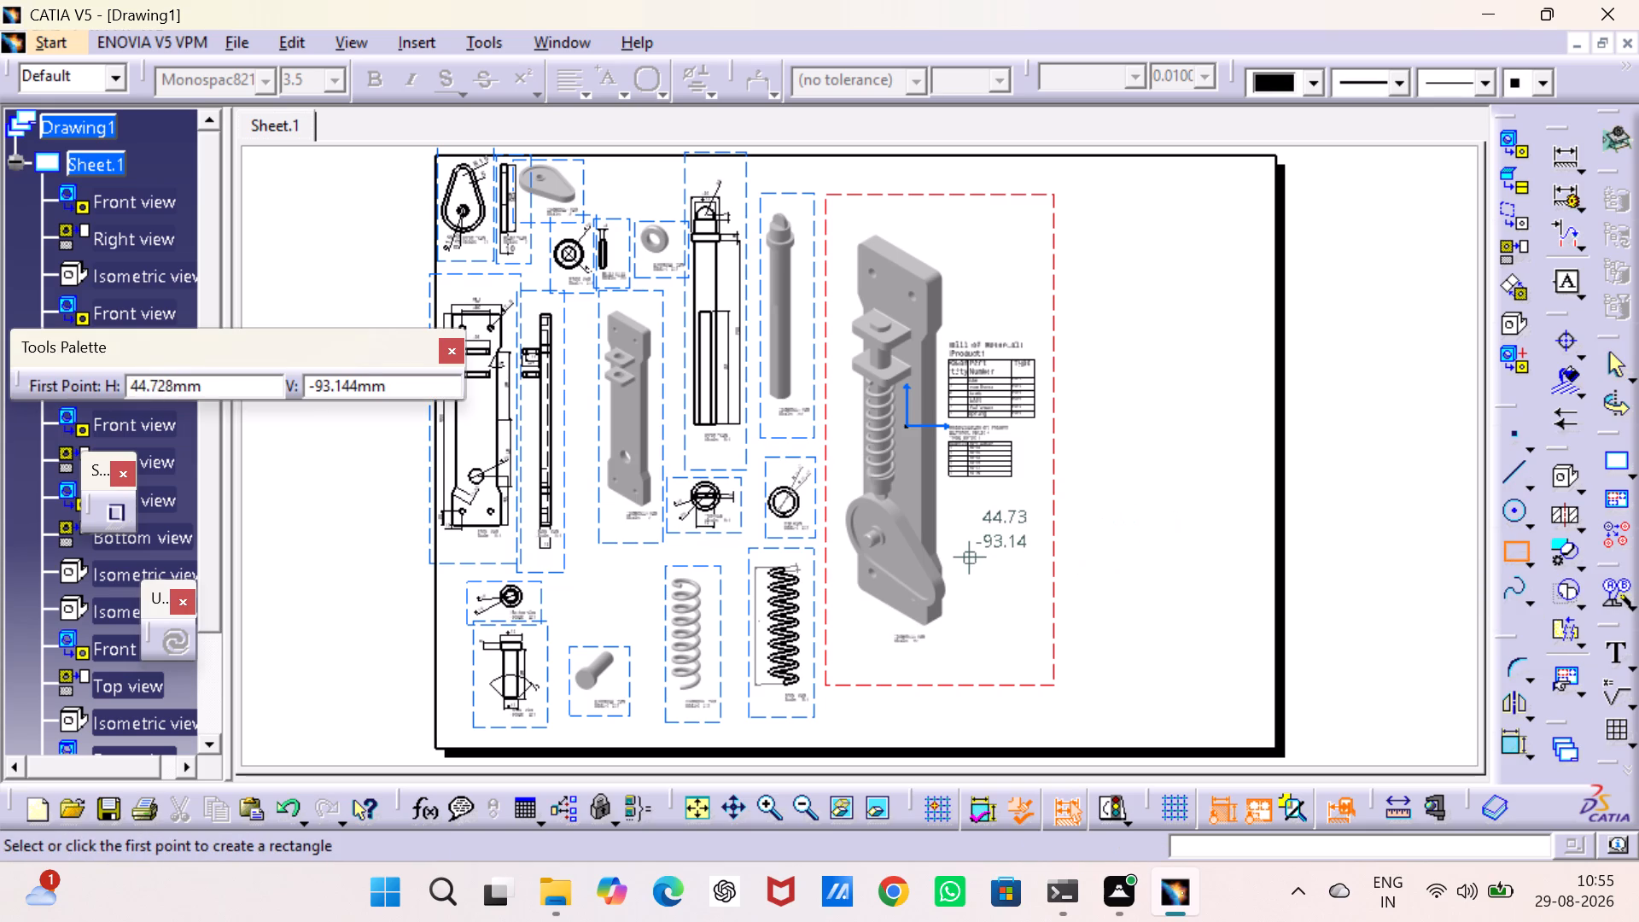
click(976, 555)
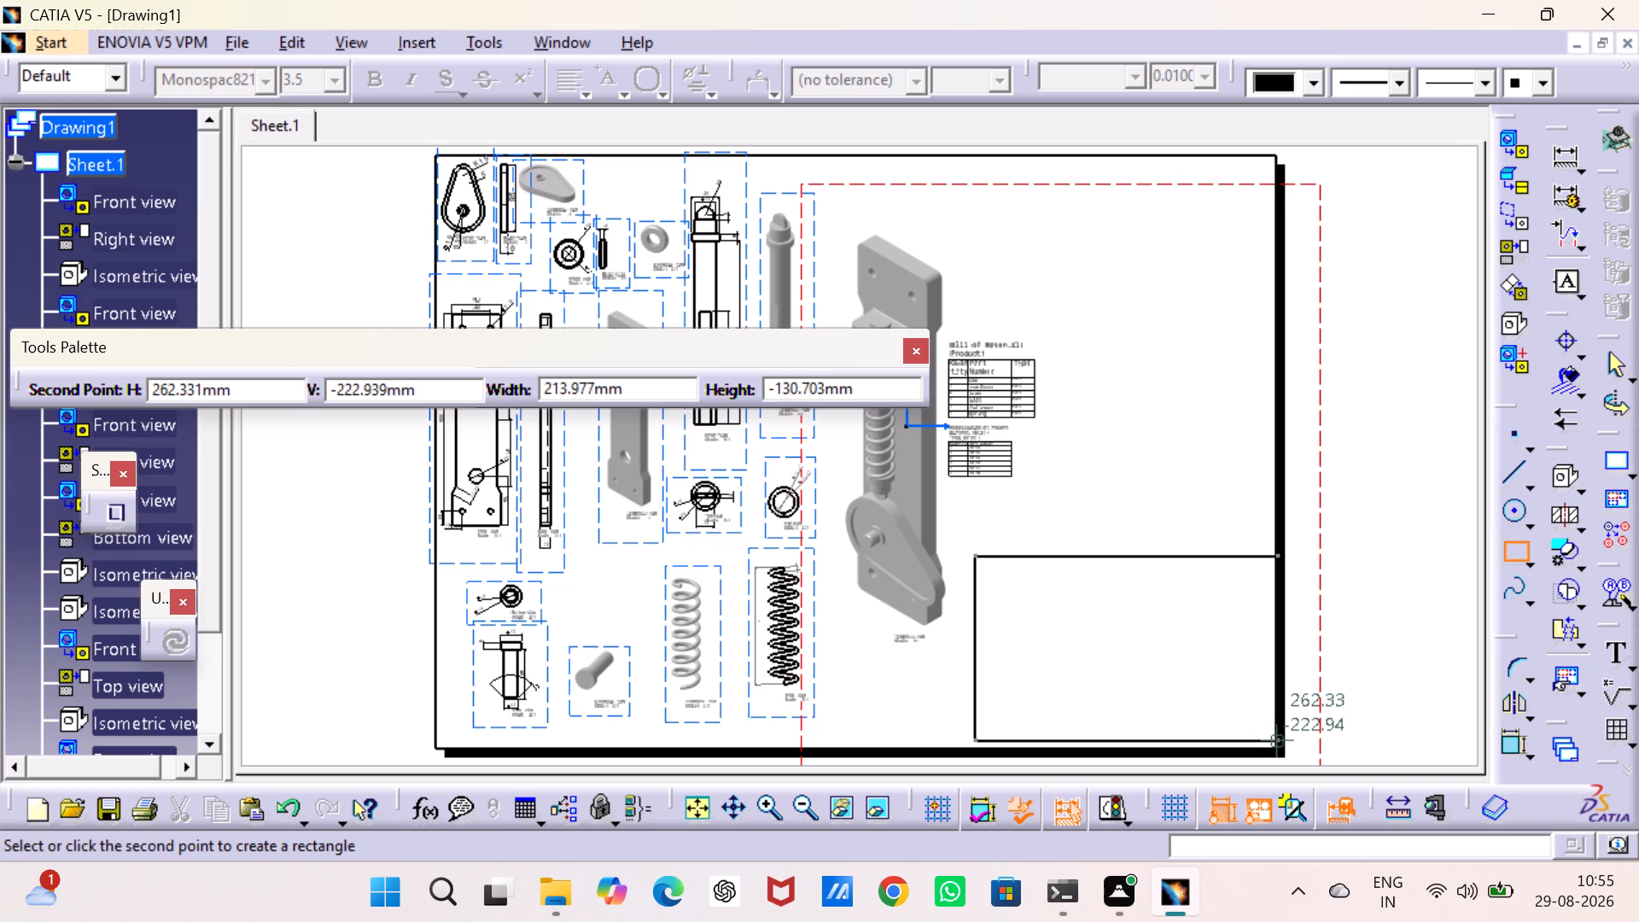
click(1274, 744)
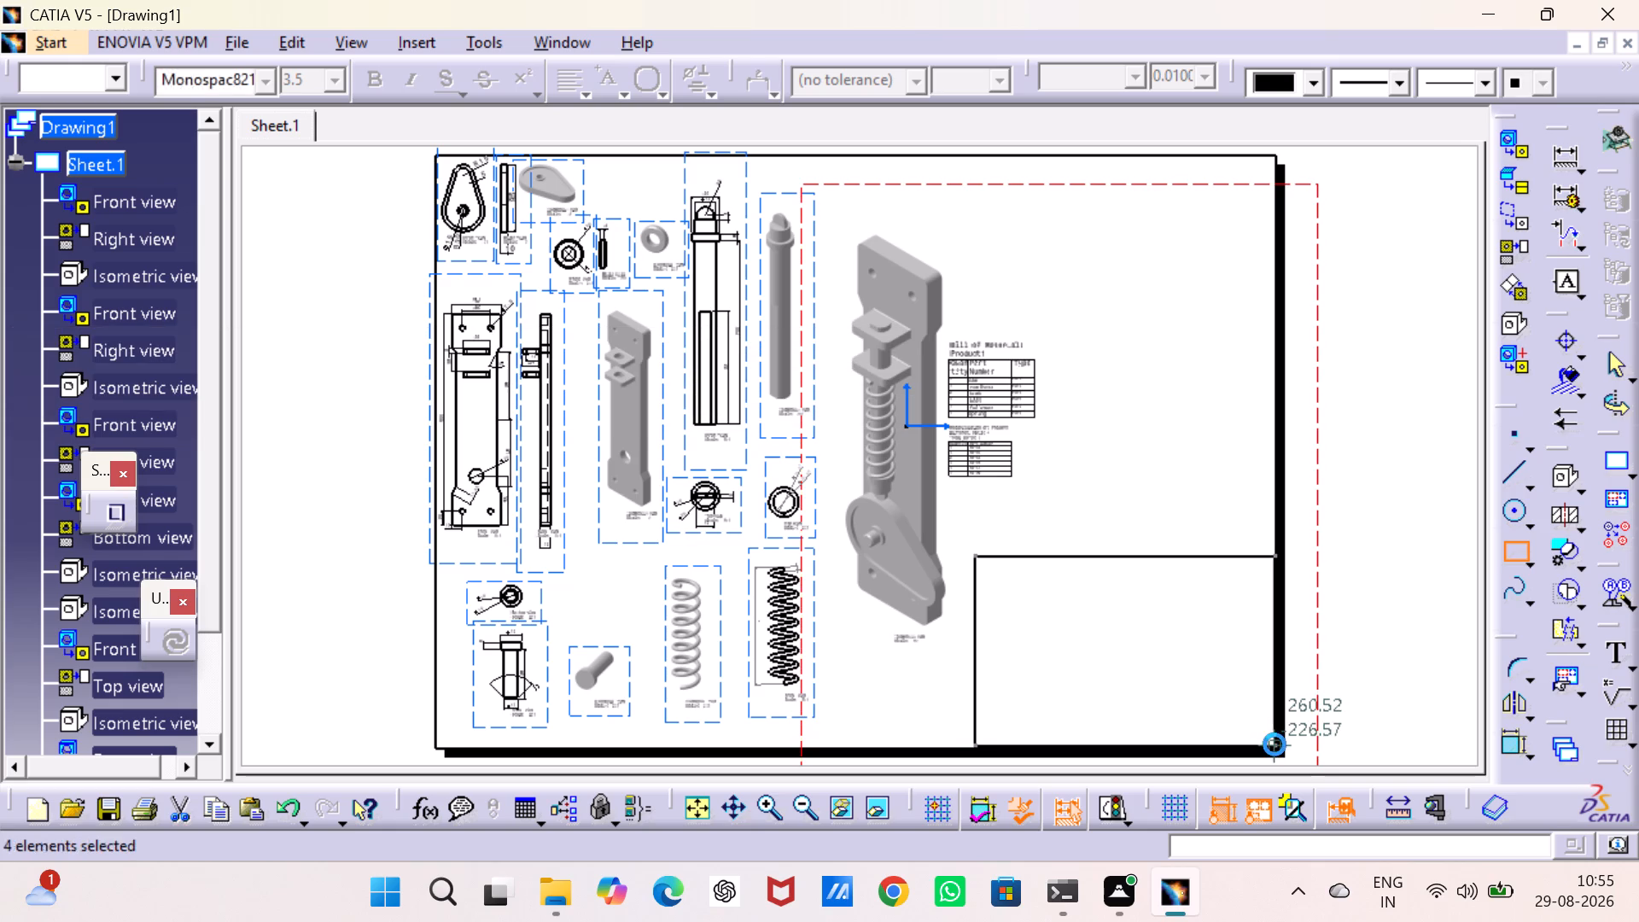
click(1433, 546)
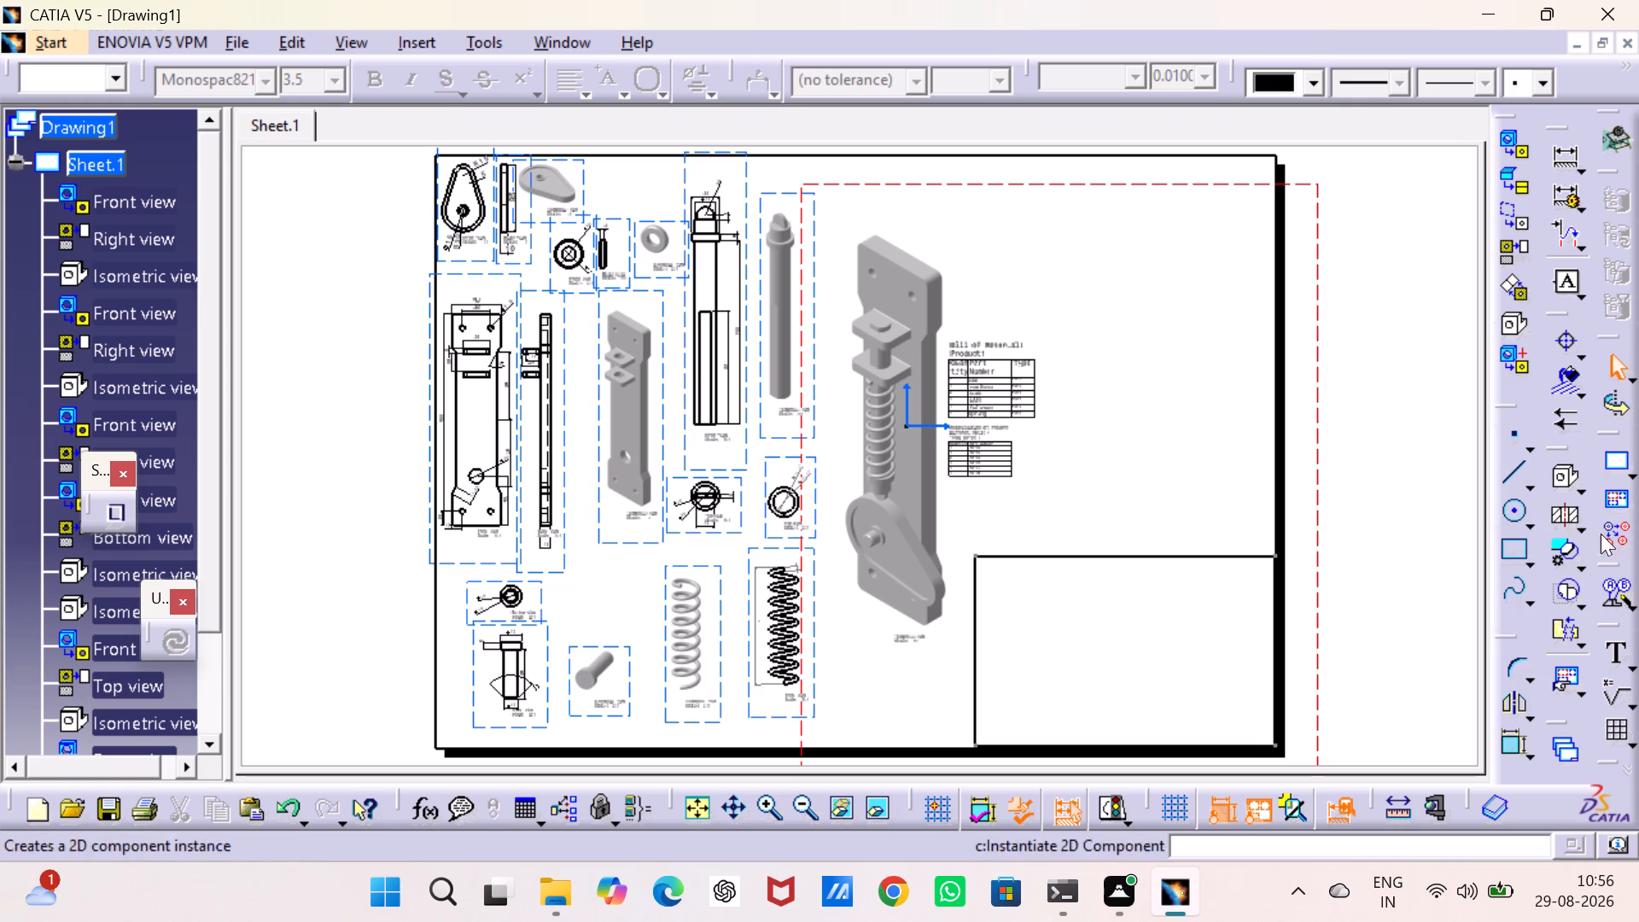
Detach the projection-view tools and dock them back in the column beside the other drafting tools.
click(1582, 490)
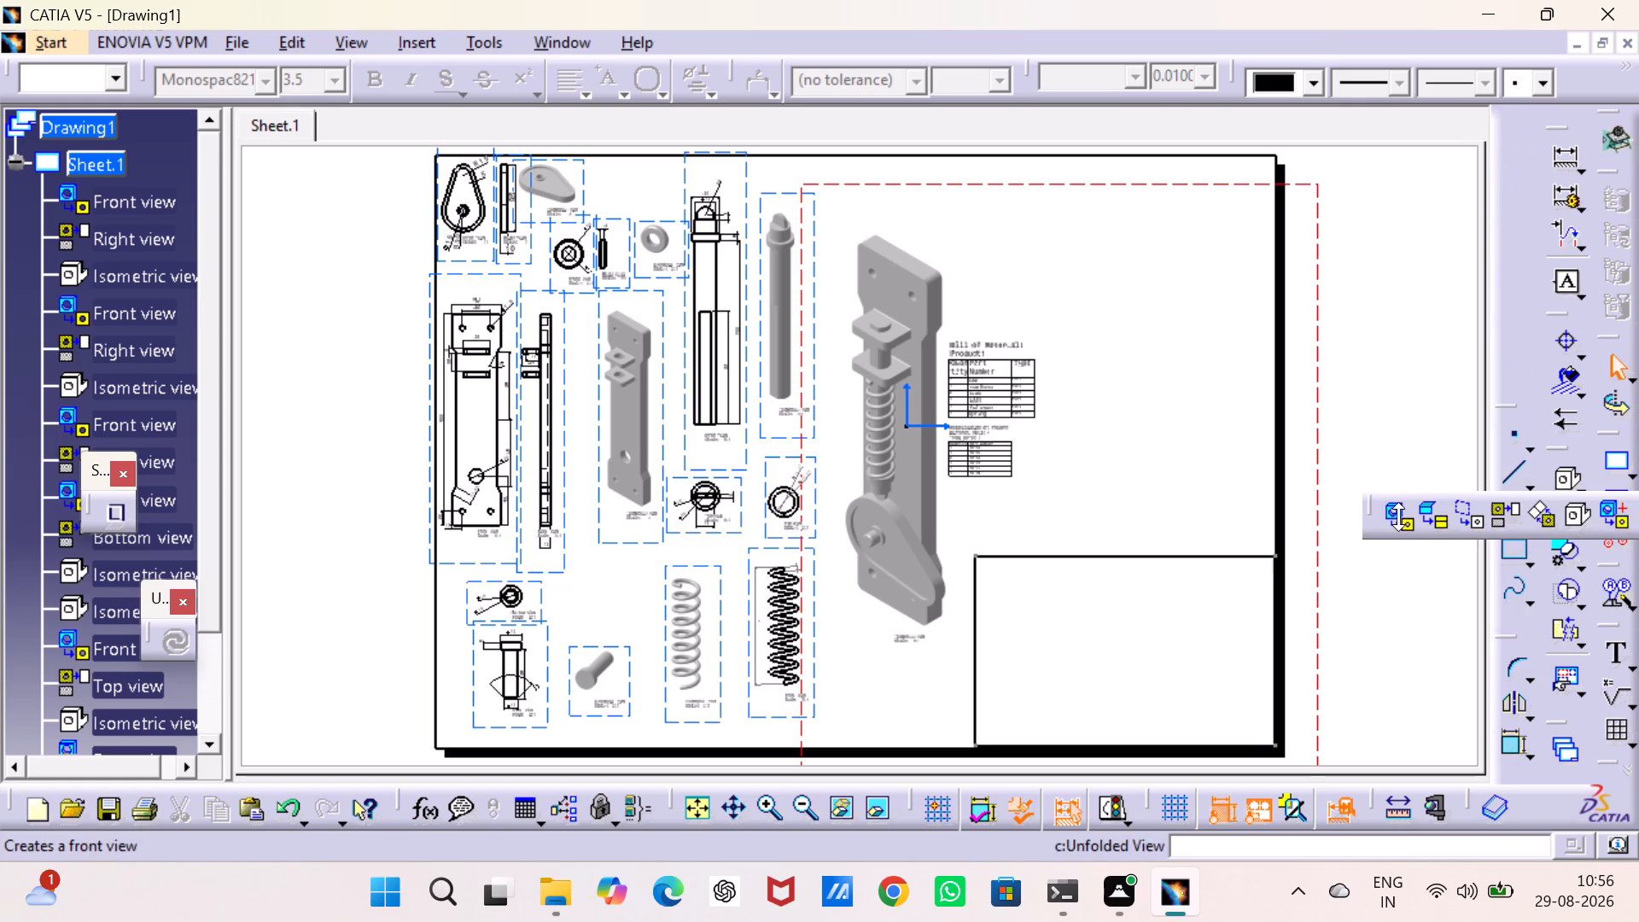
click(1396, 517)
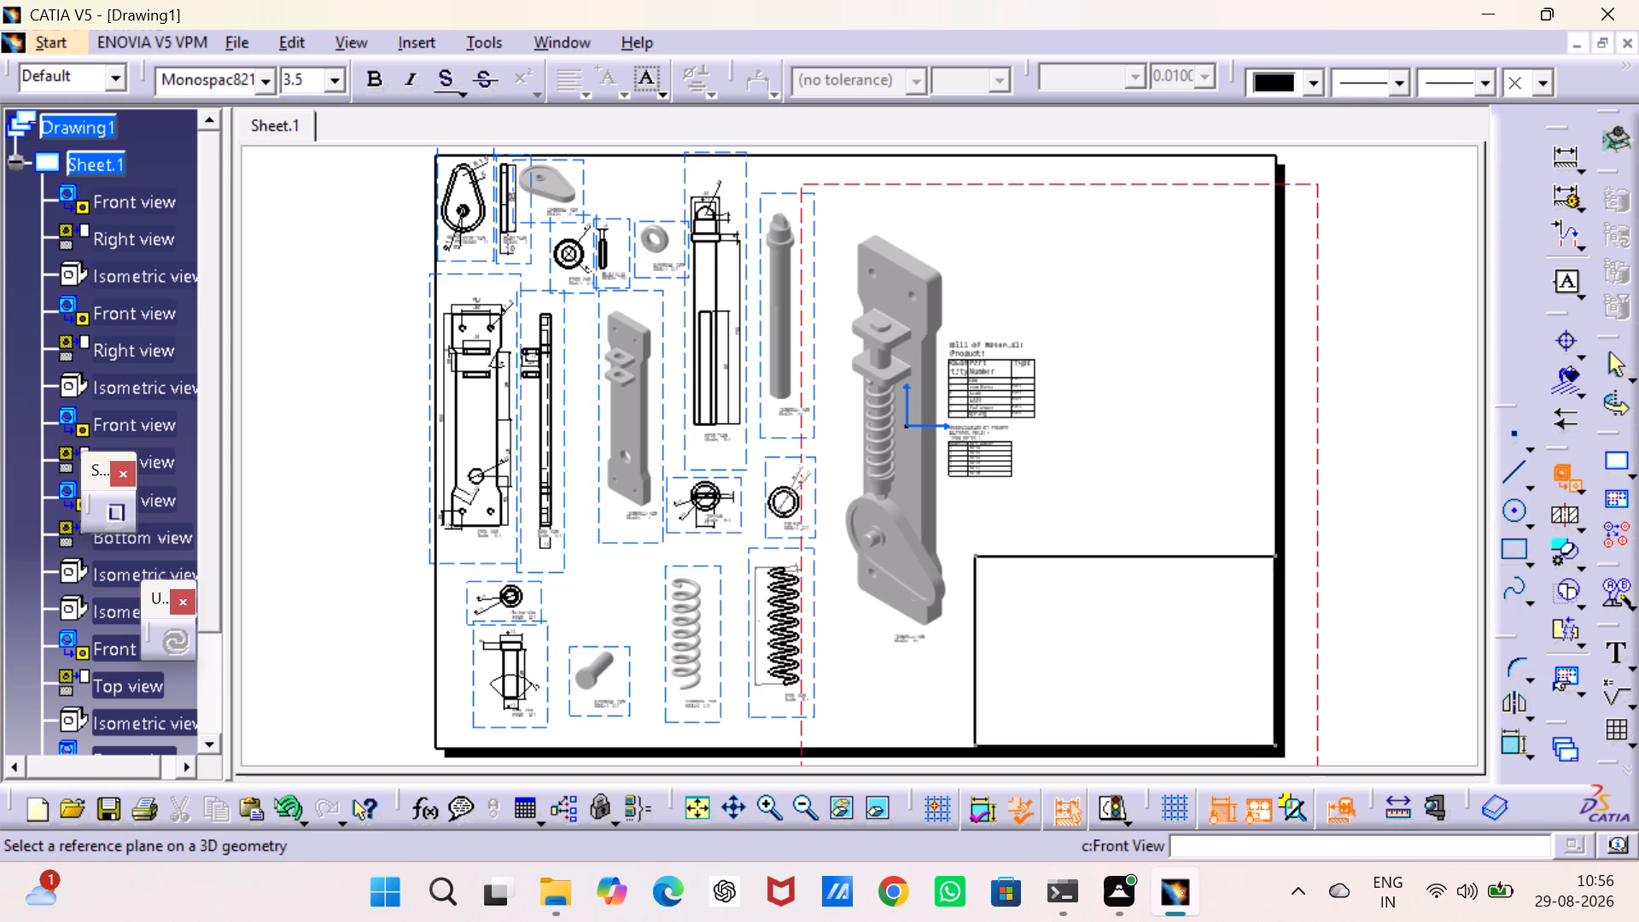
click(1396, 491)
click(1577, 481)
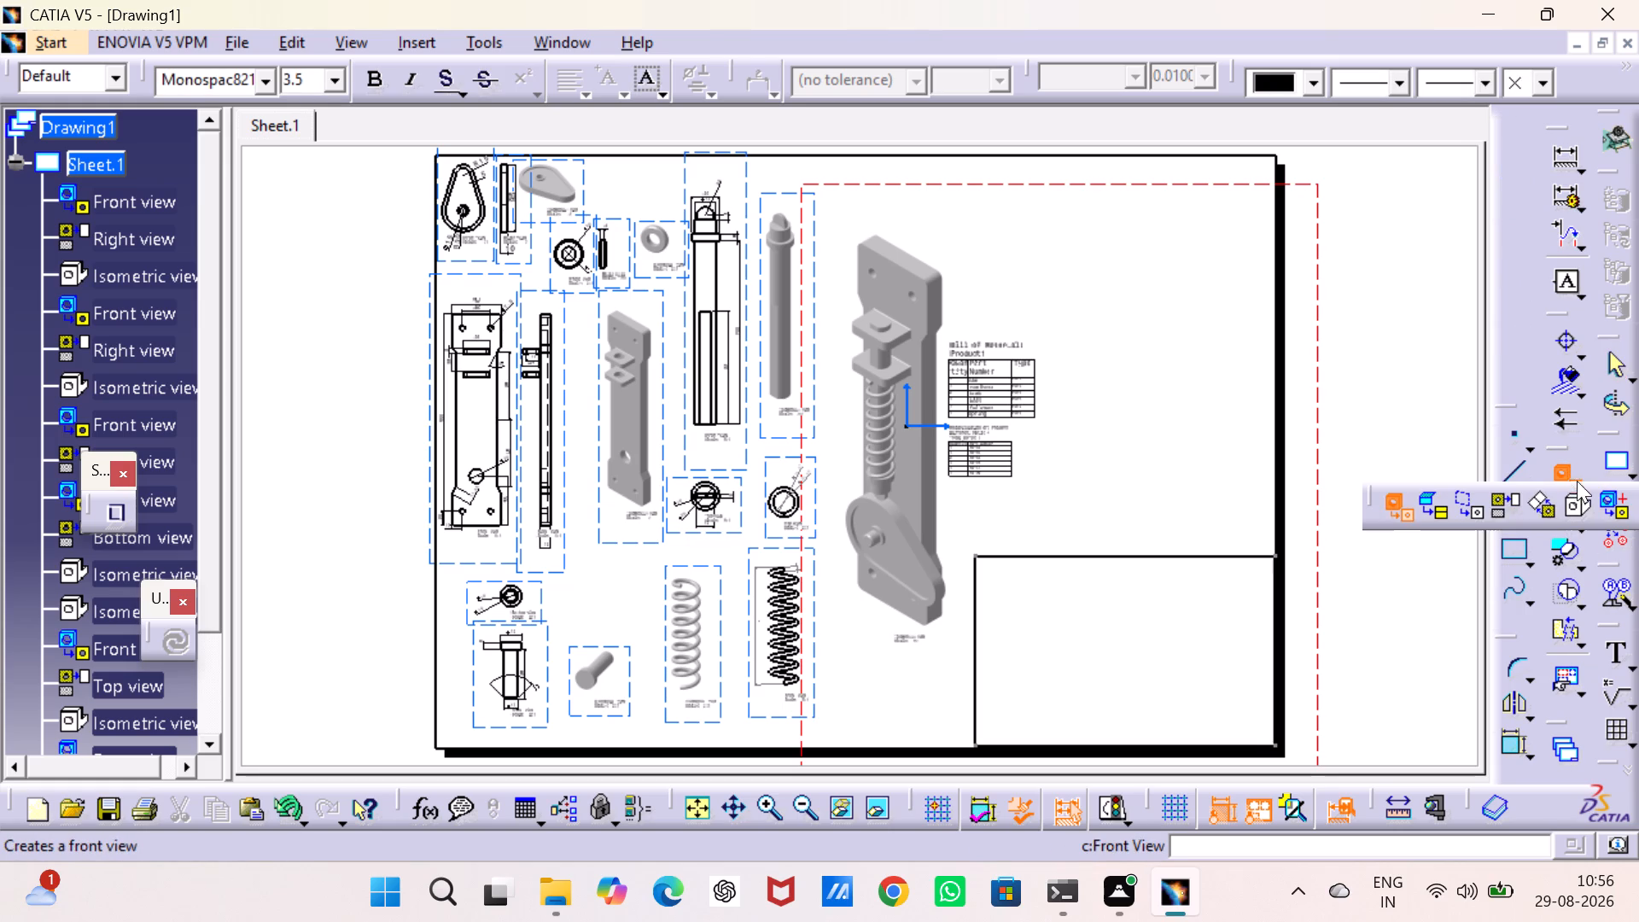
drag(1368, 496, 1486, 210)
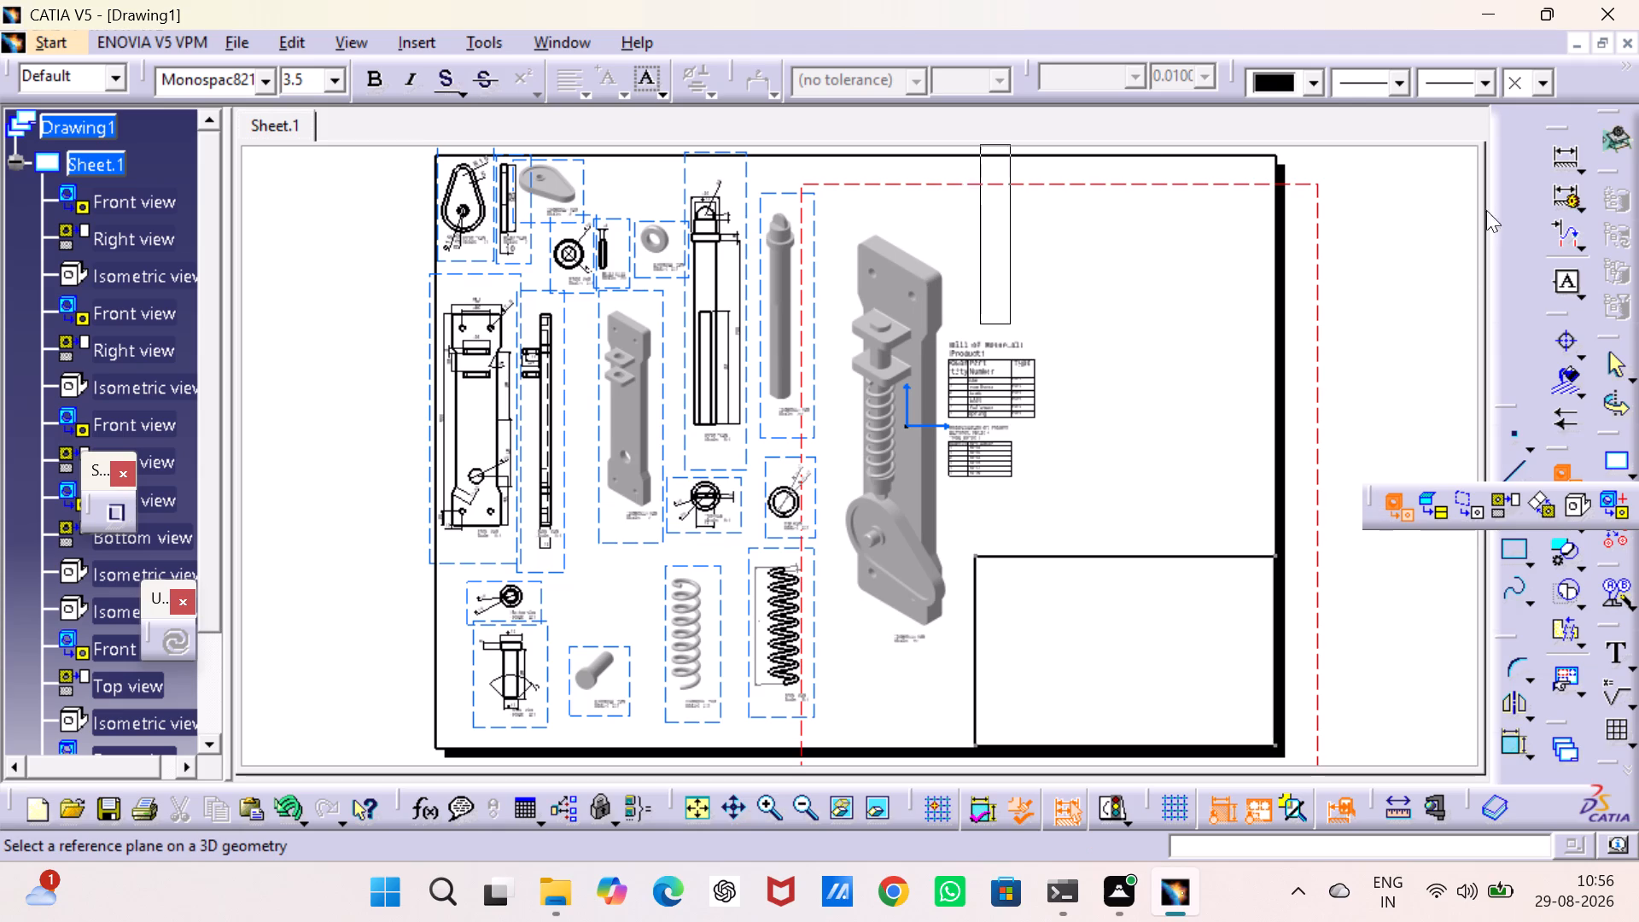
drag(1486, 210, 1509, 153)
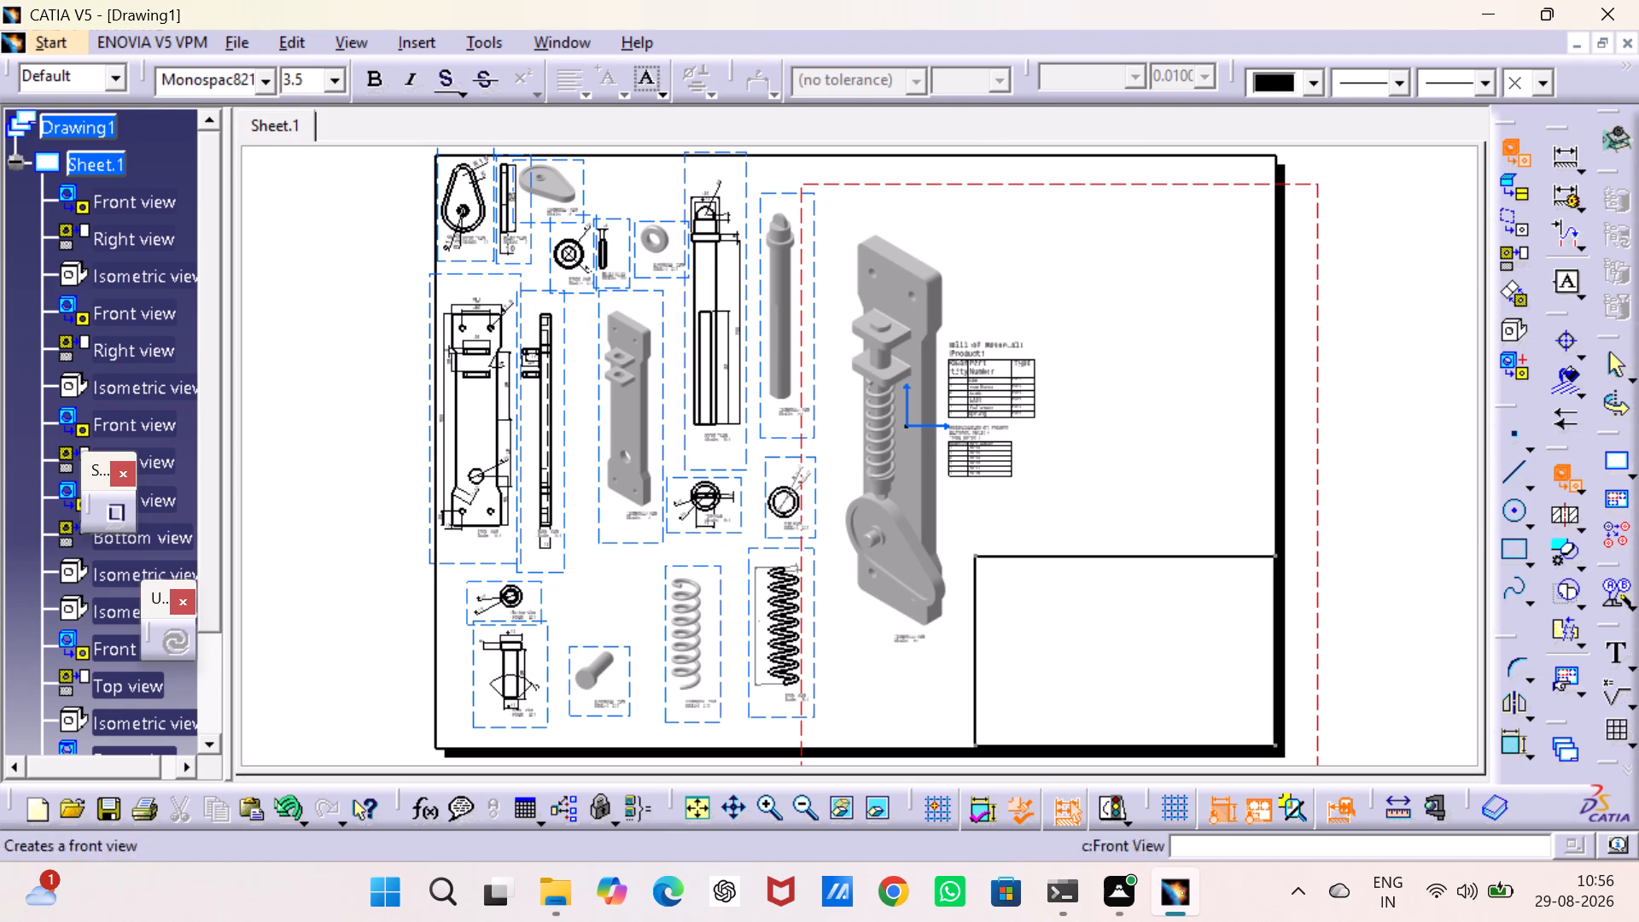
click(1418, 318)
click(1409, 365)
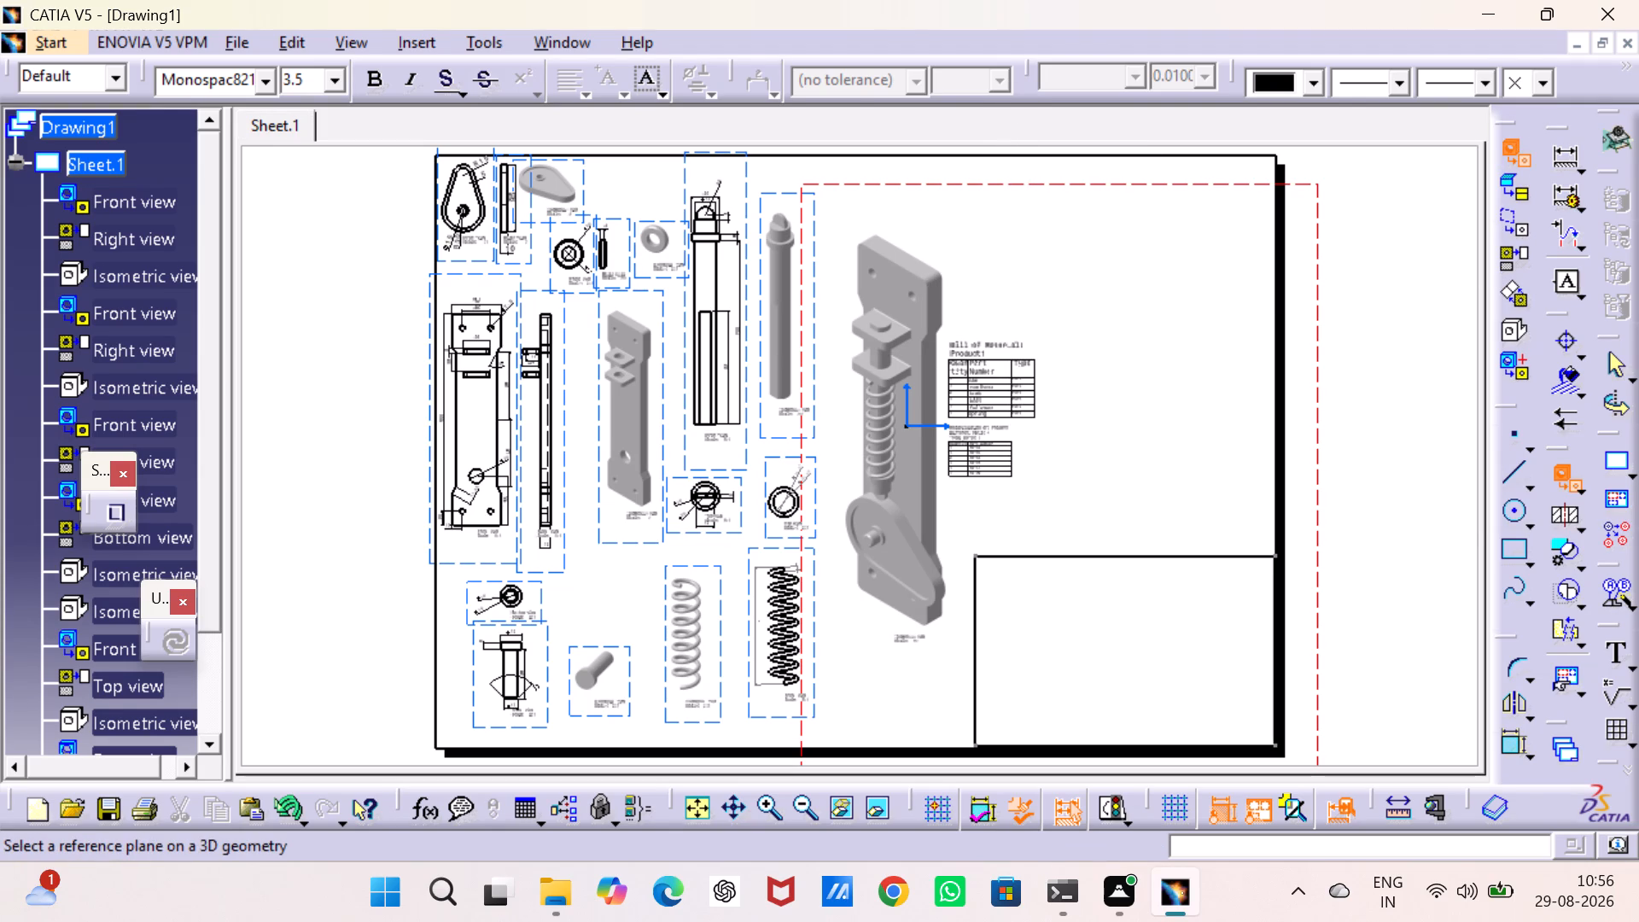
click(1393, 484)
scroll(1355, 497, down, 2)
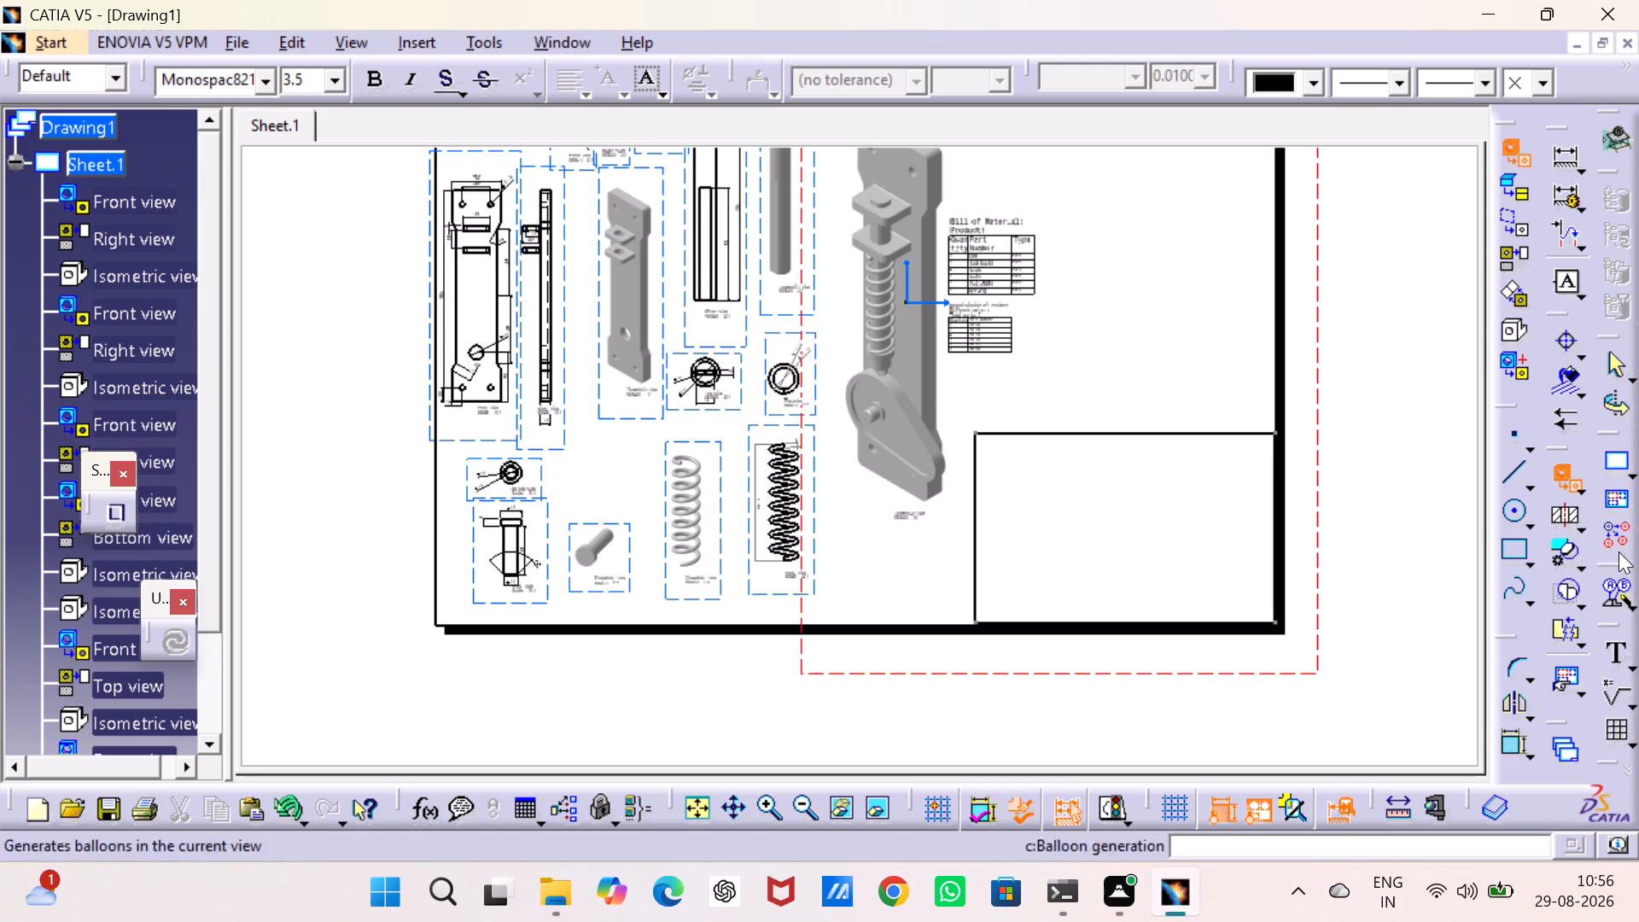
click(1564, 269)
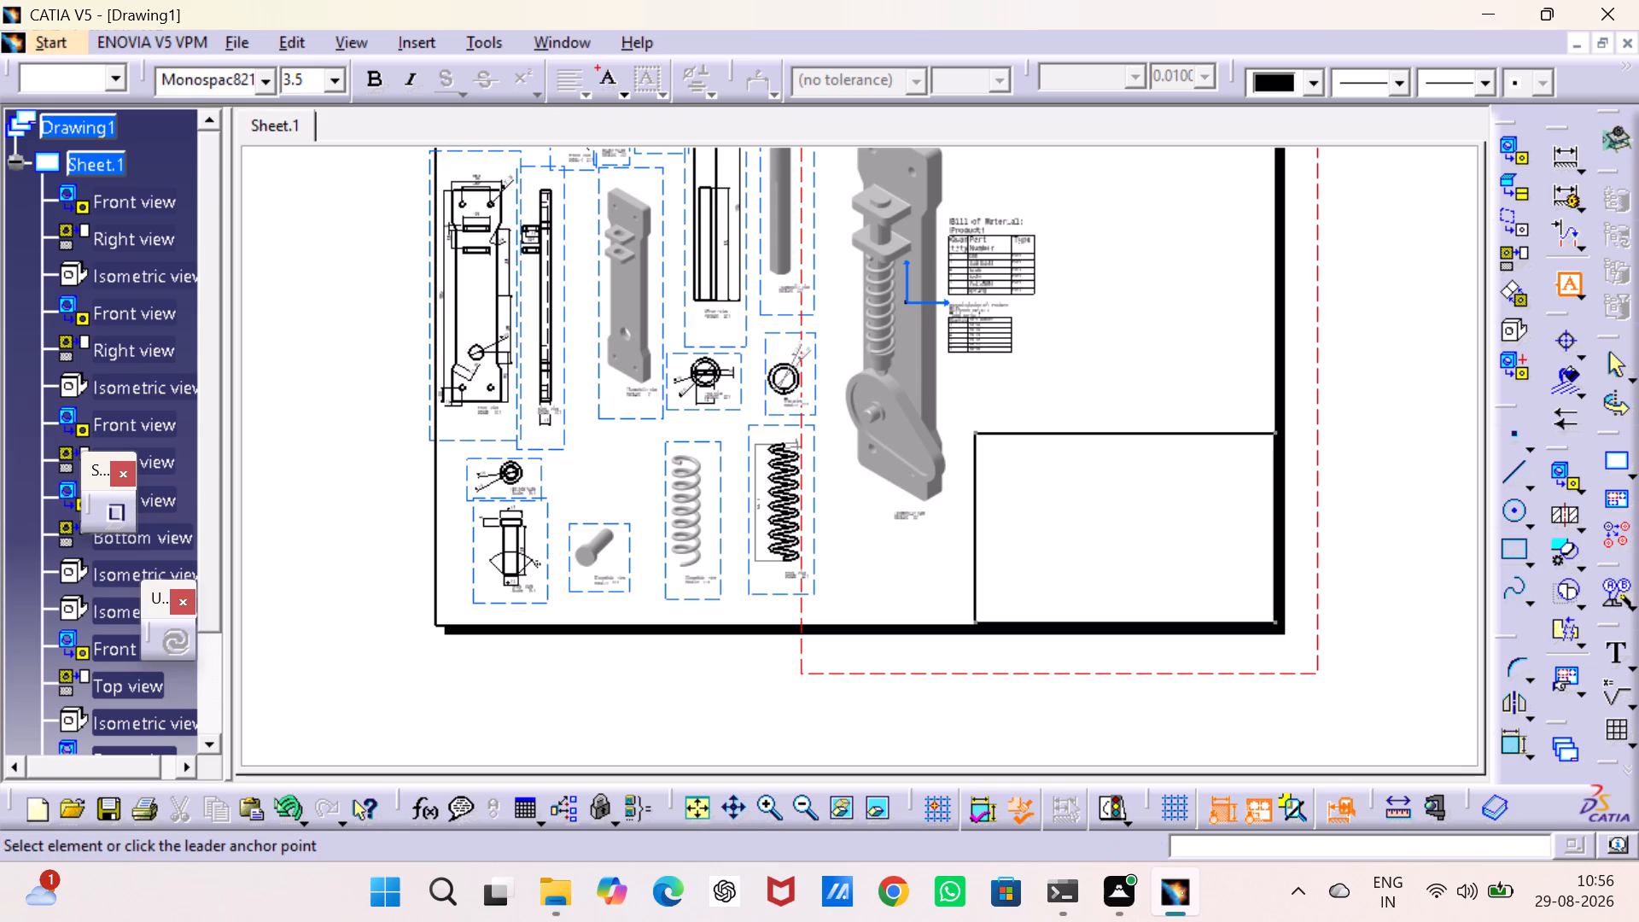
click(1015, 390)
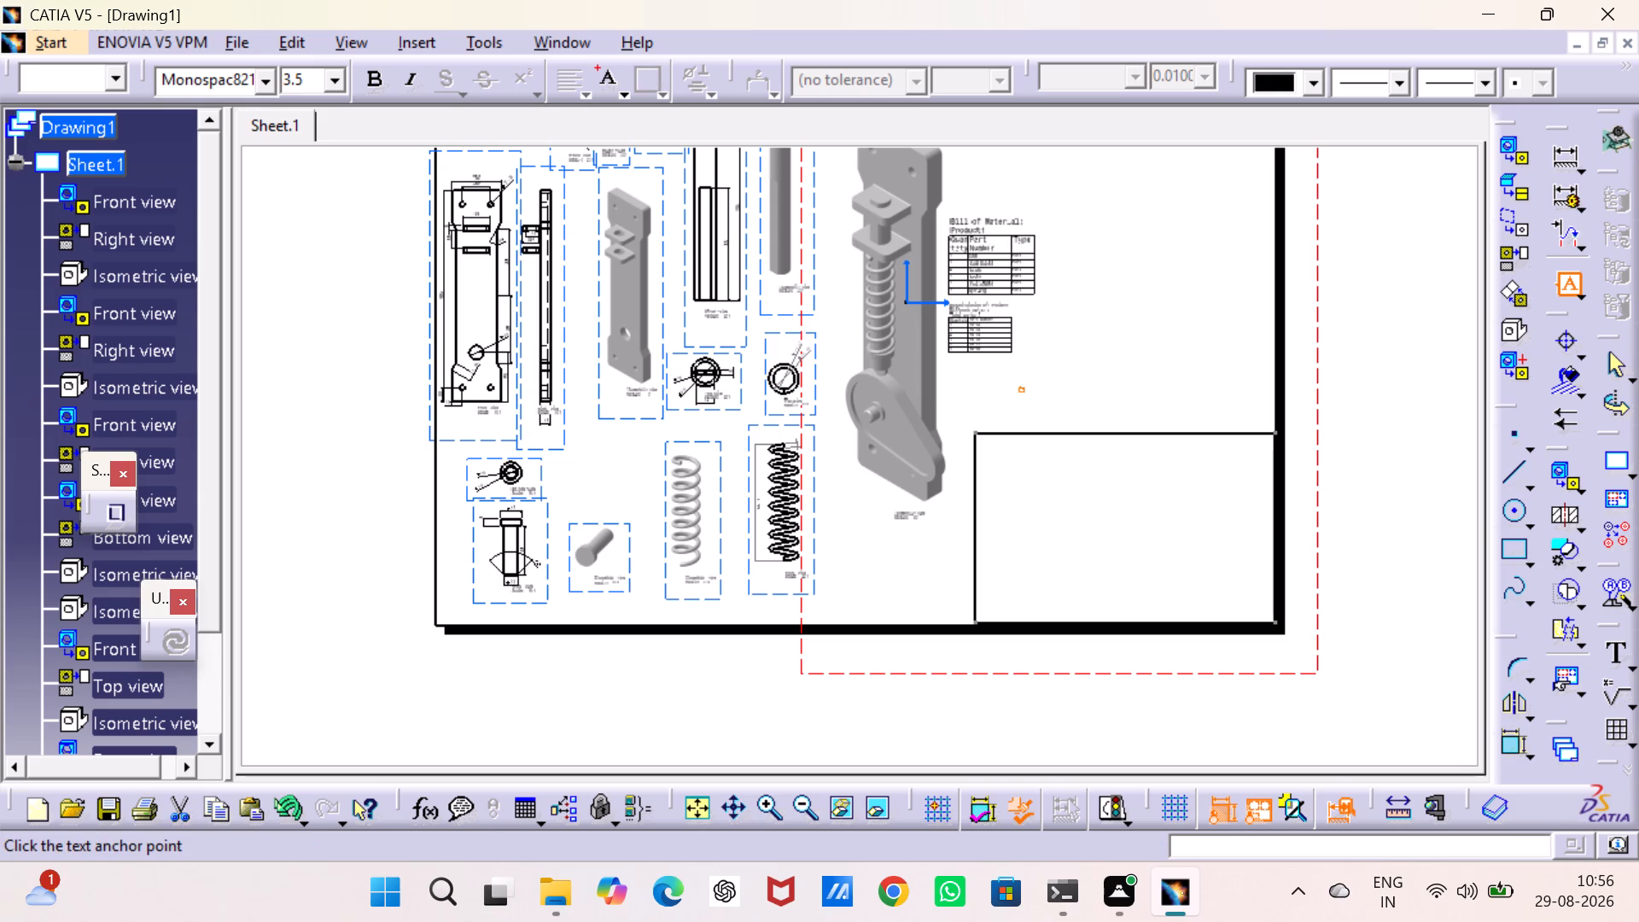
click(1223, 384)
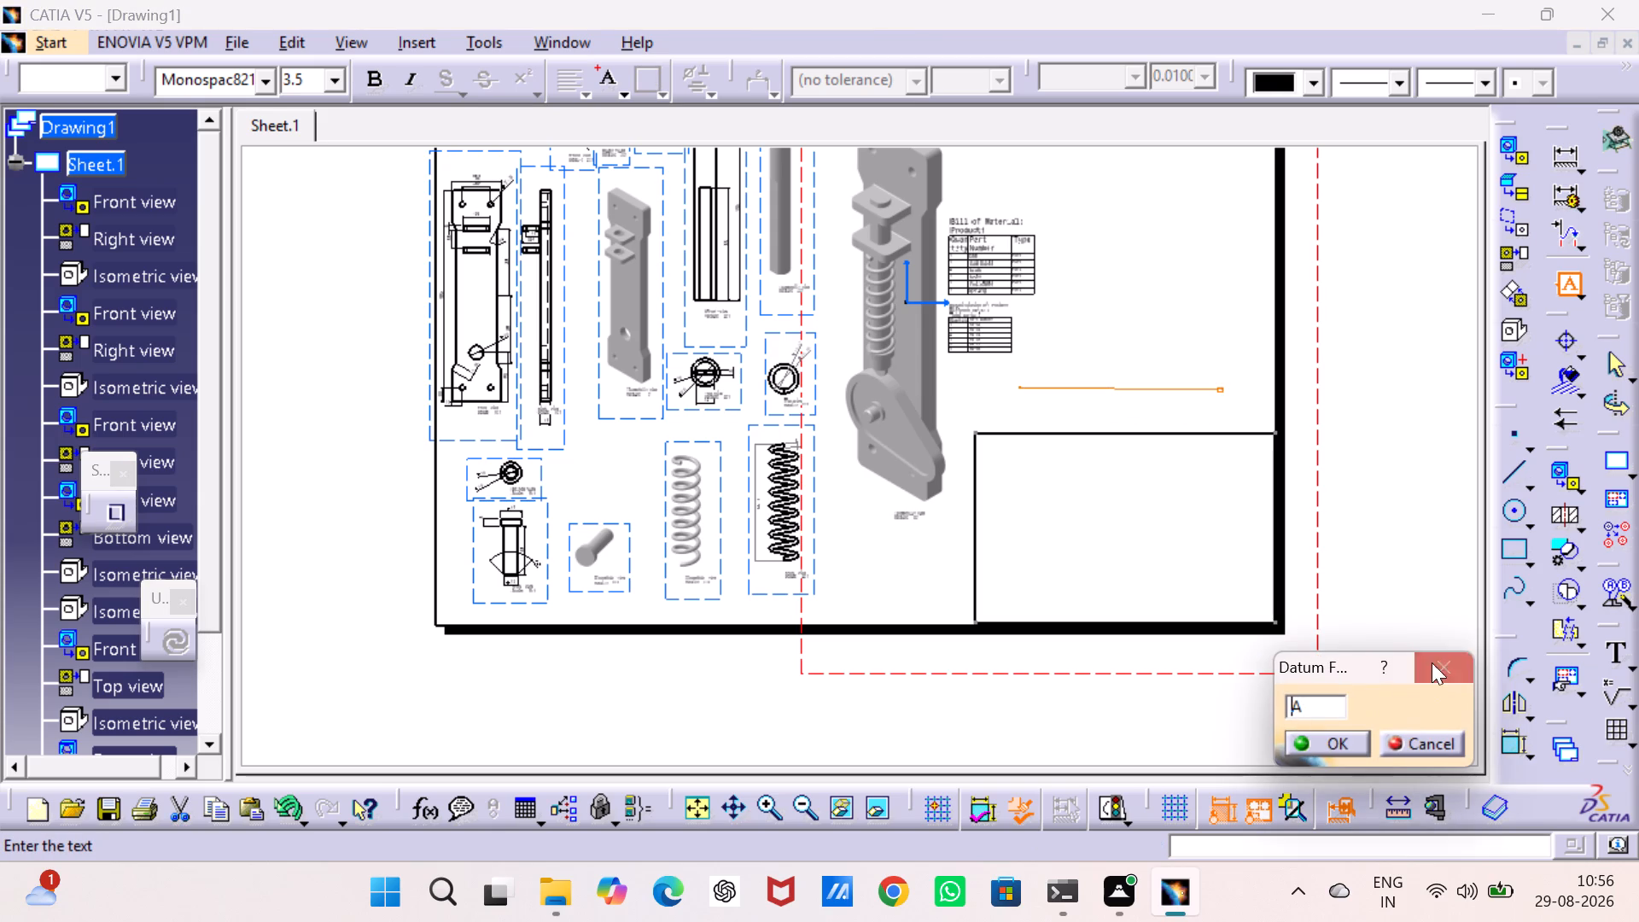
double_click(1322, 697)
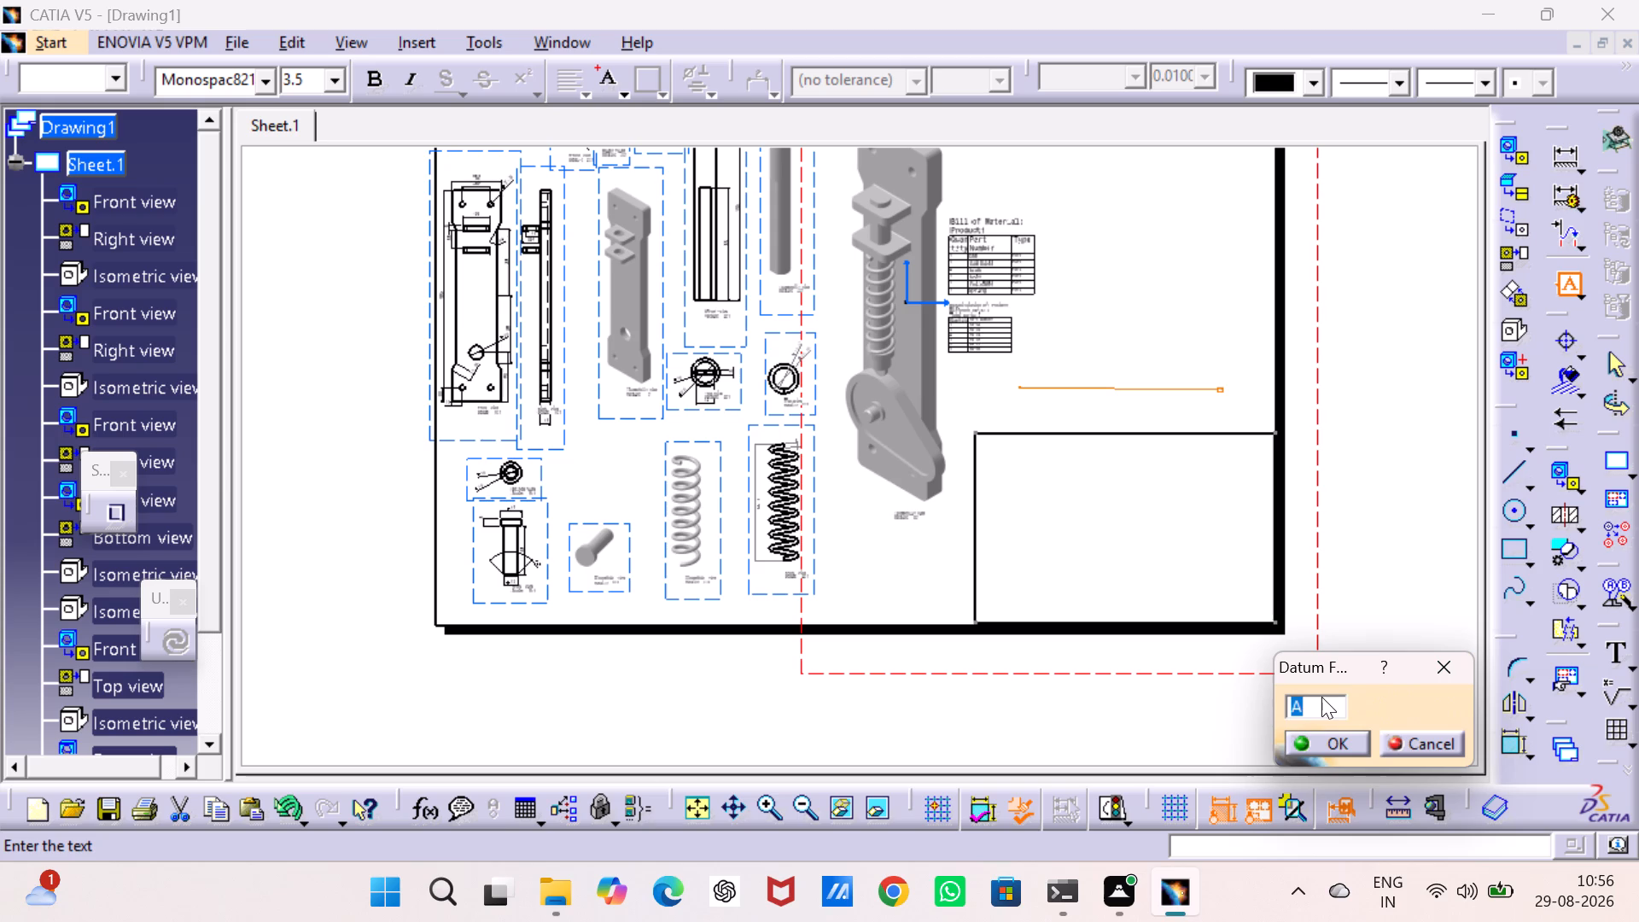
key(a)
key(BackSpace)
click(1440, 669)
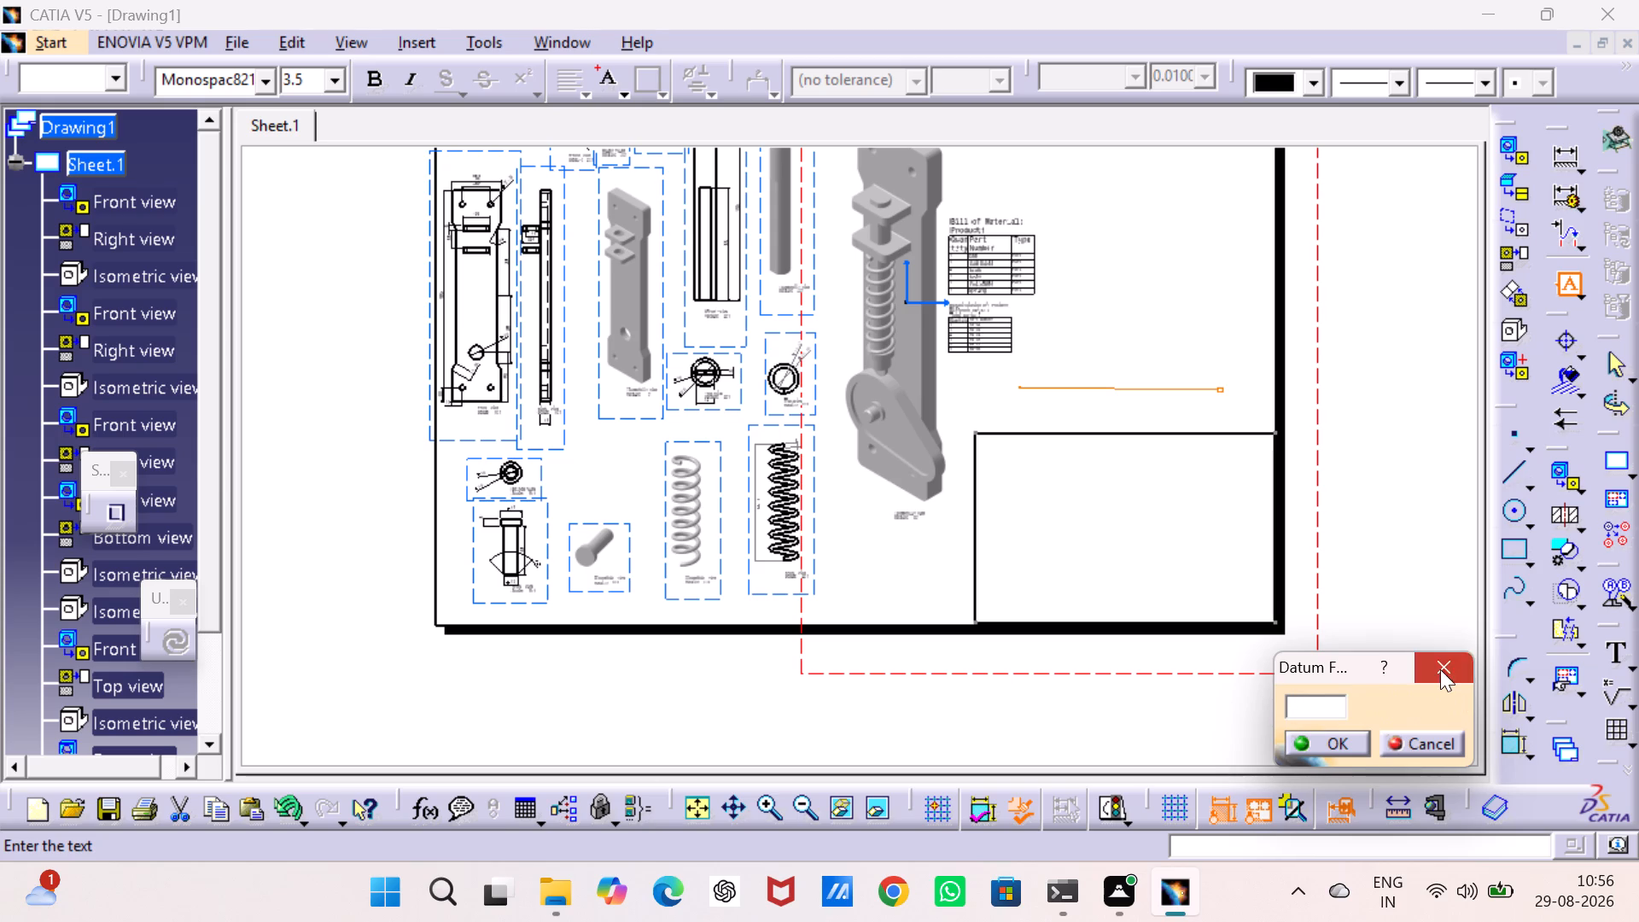
Add the text note "All dimensions are in mm" at 14 mm font size in the empty area above the title block rectangle.
click(1615, 649)
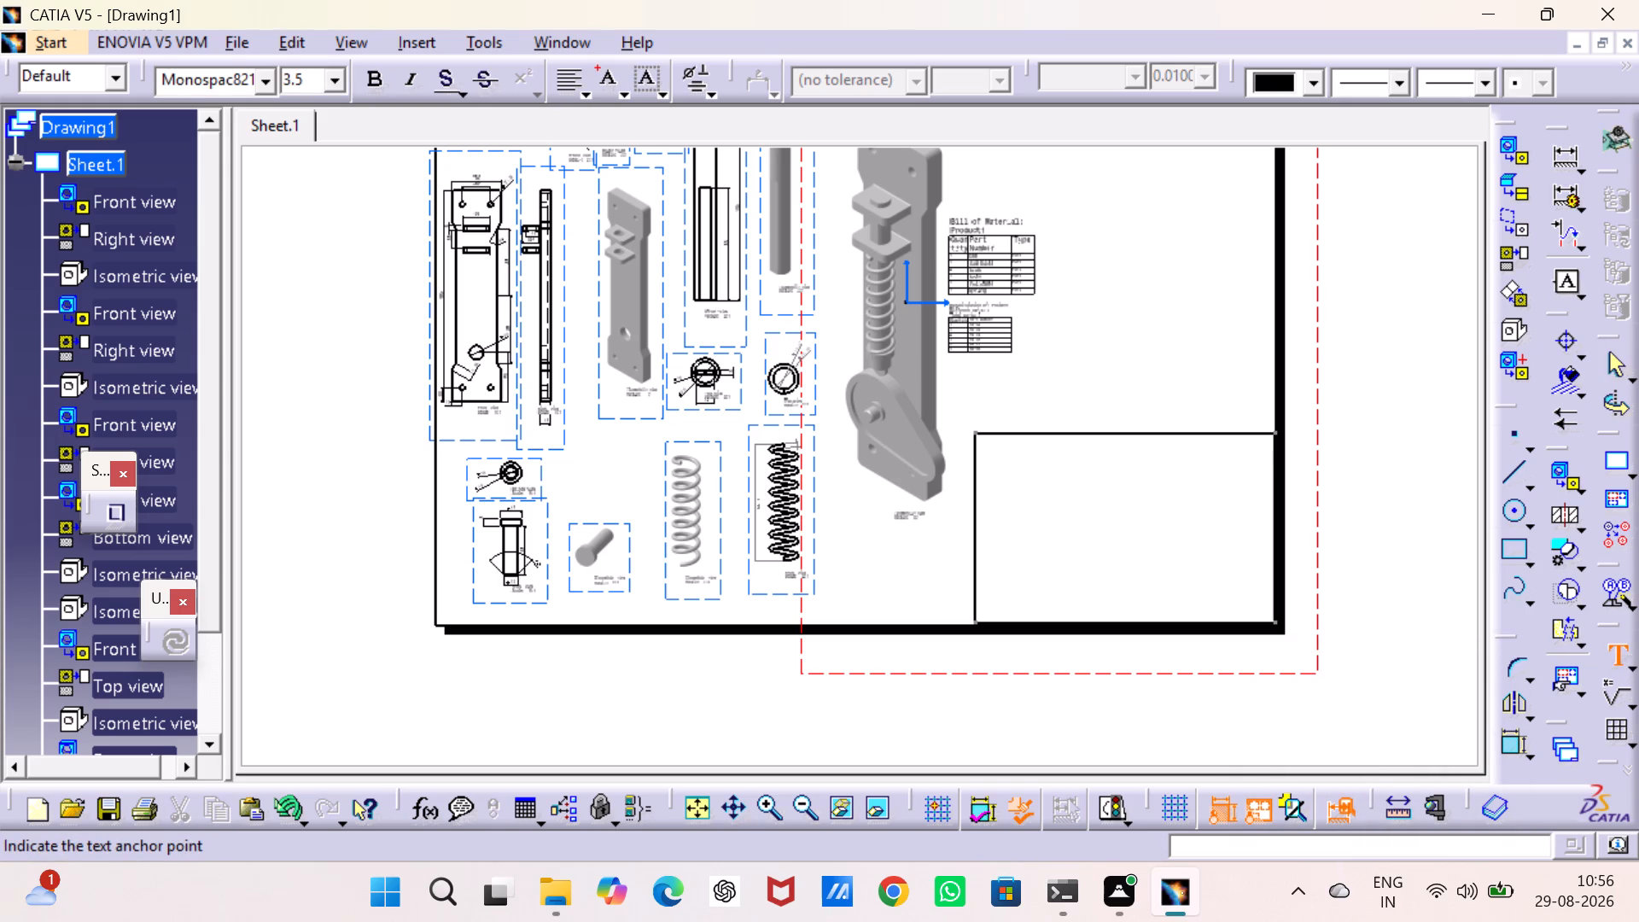
click(1042, 390)
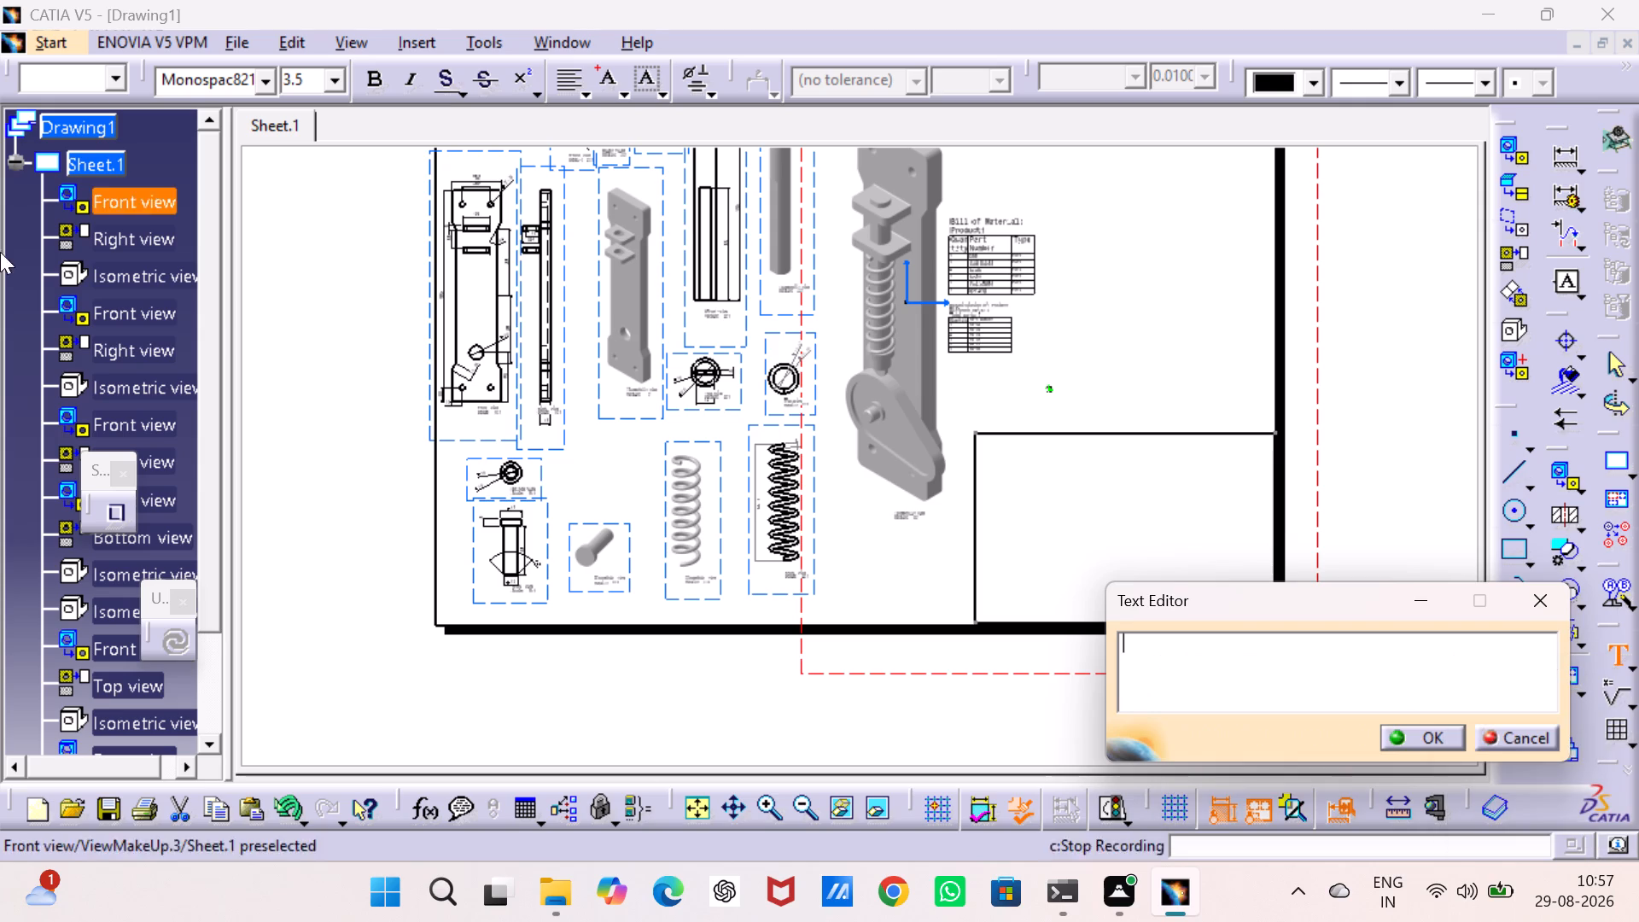
click(1160, 655)
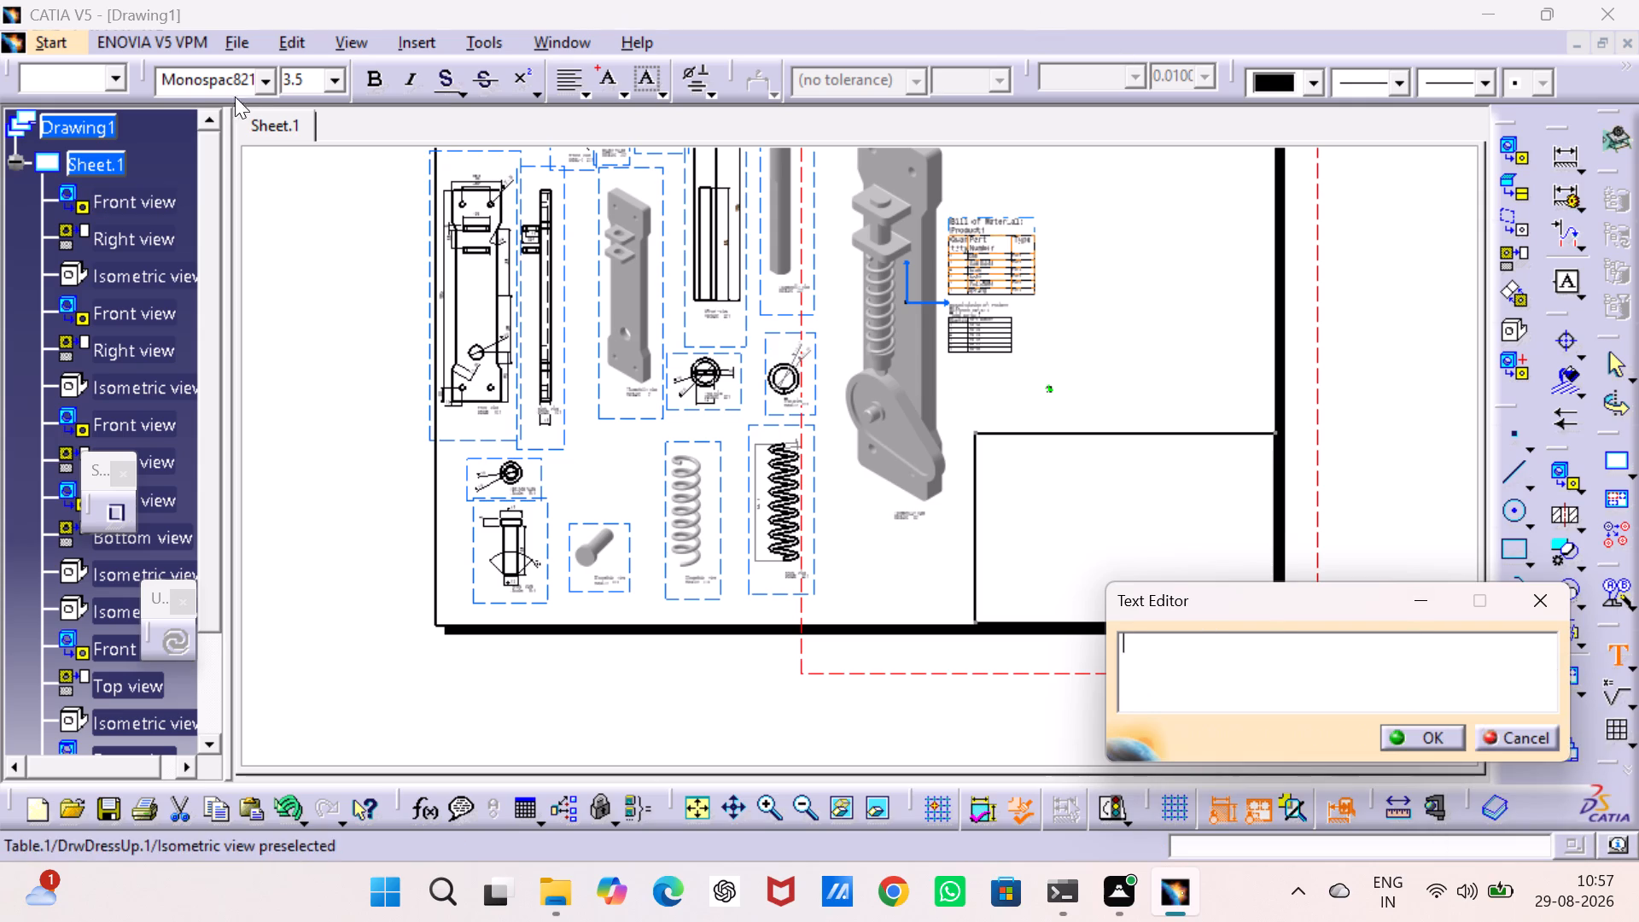
click(330, 79)
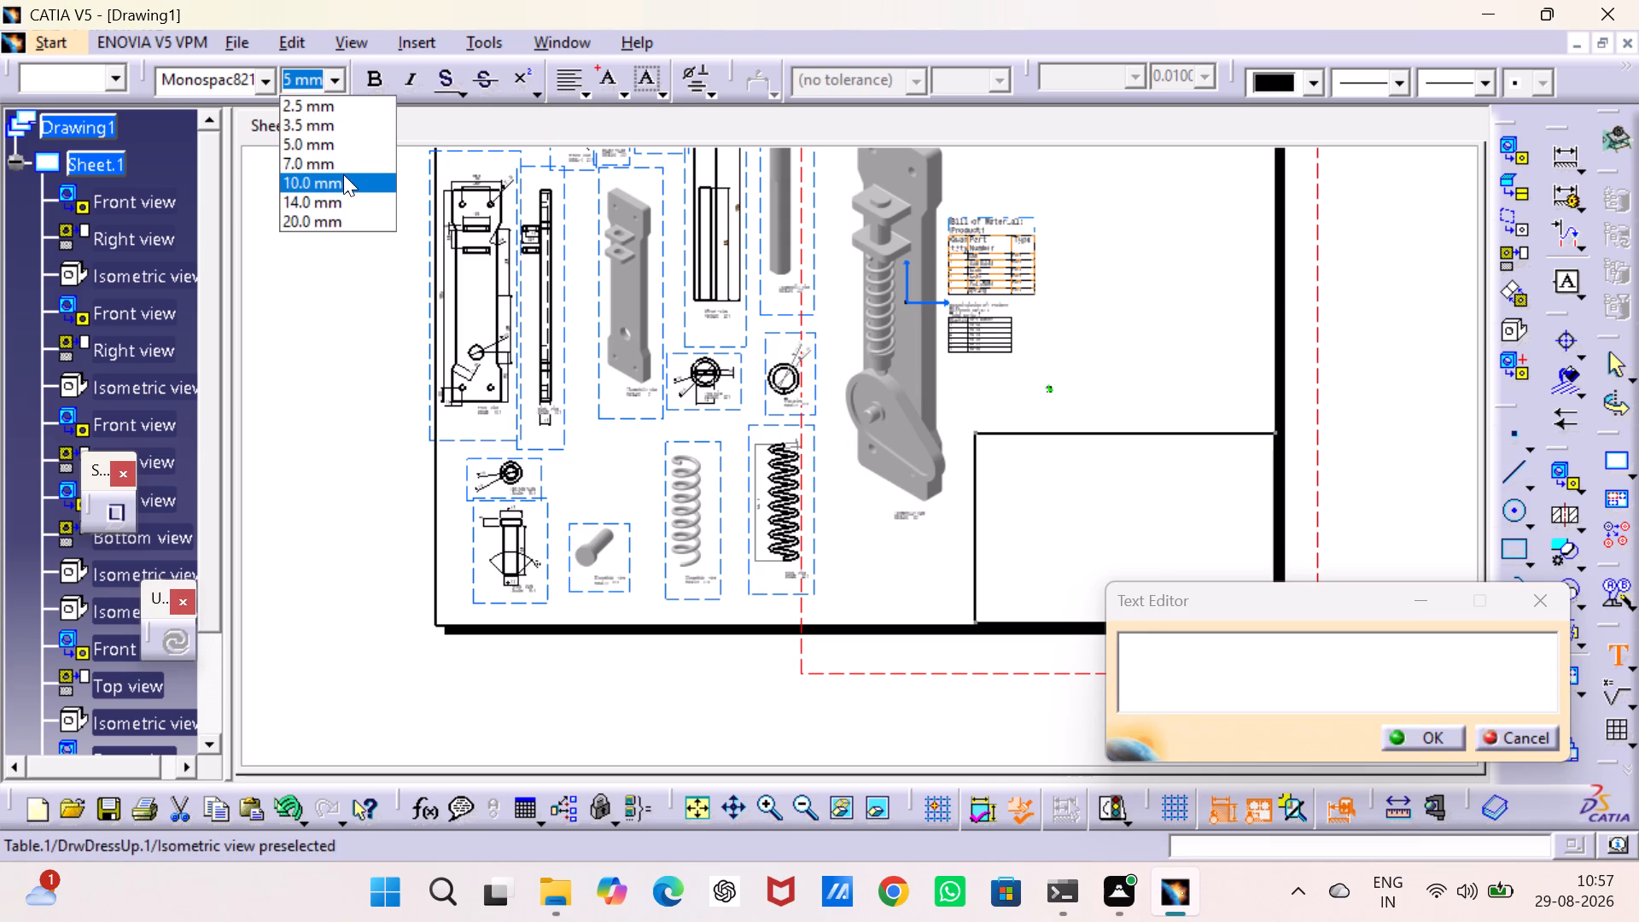
click(343, 176)
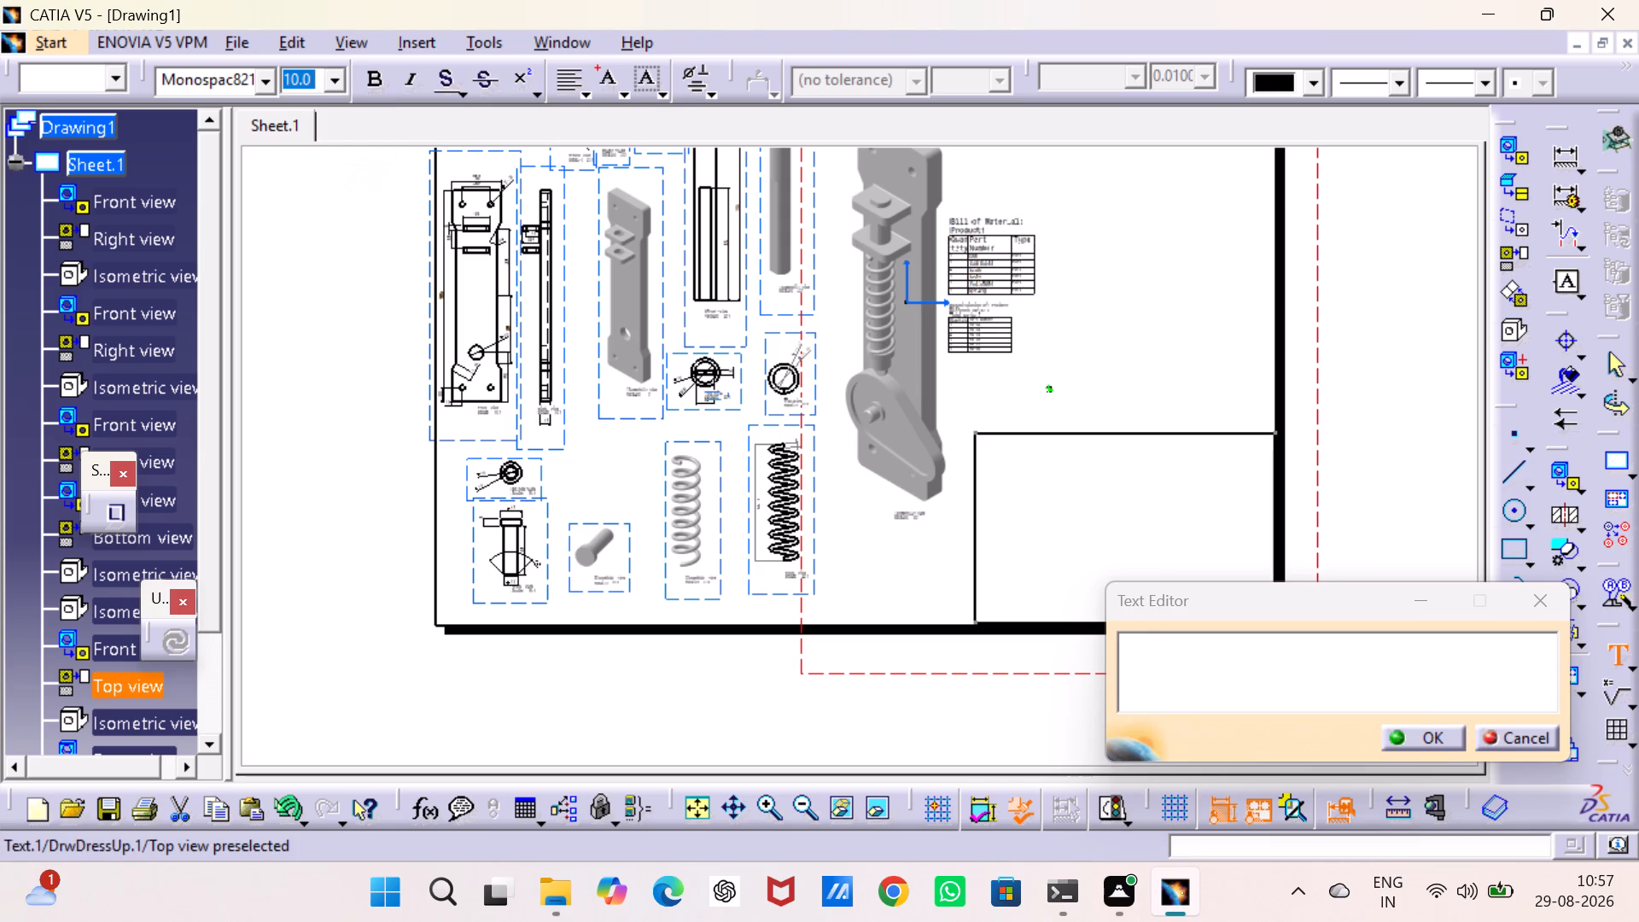
click(1166, 666)
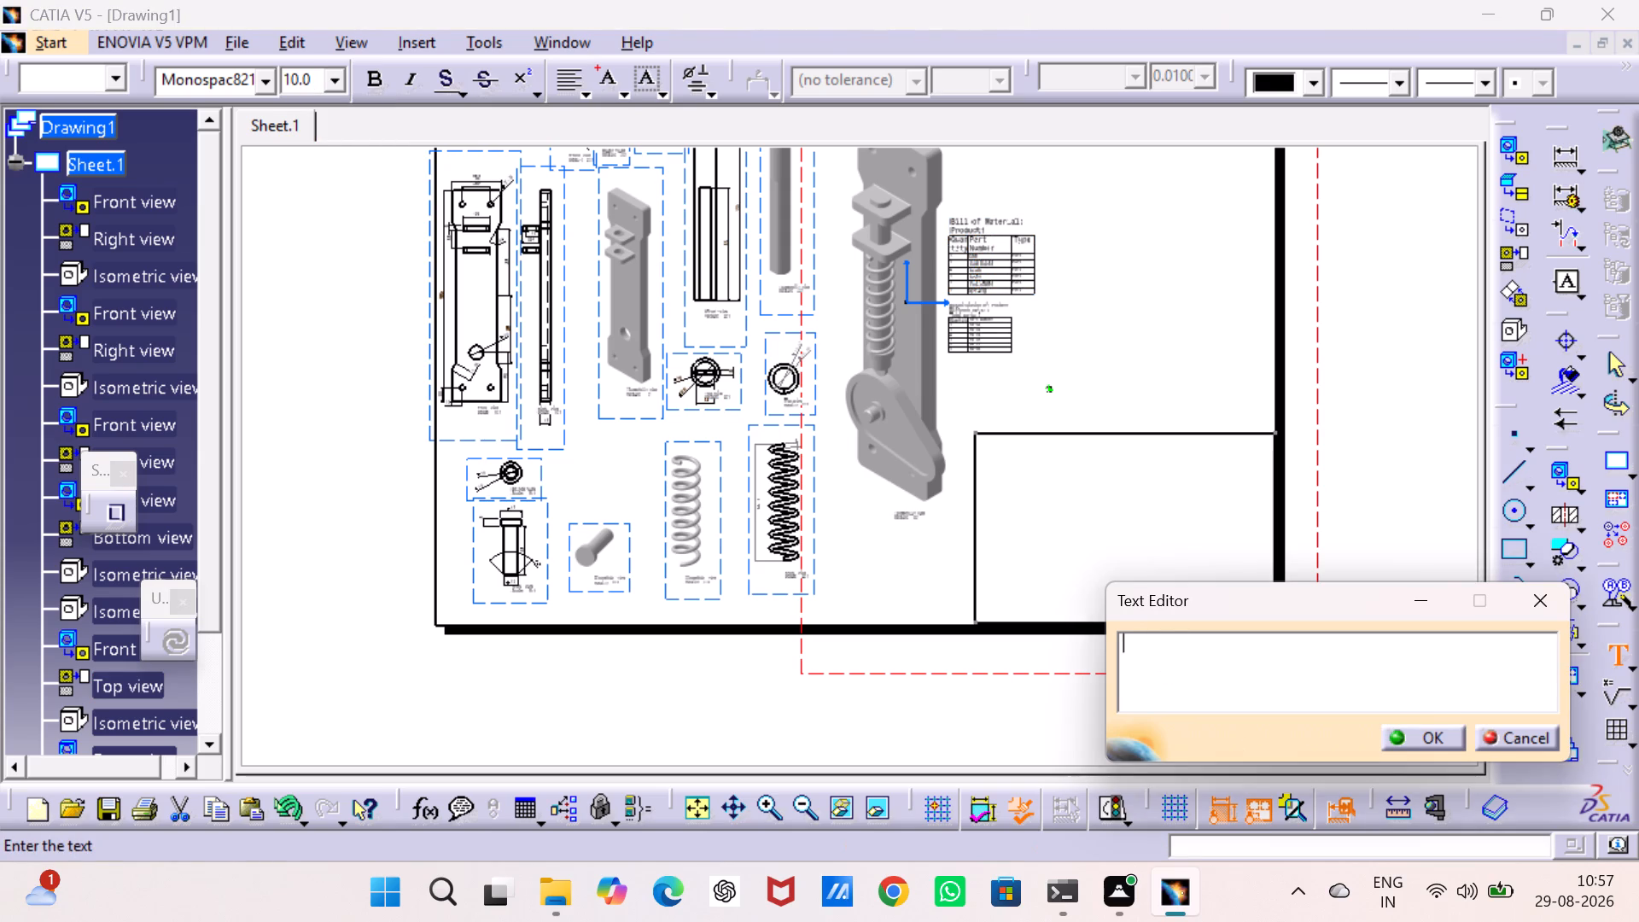
key(a)
key(BackSpace)
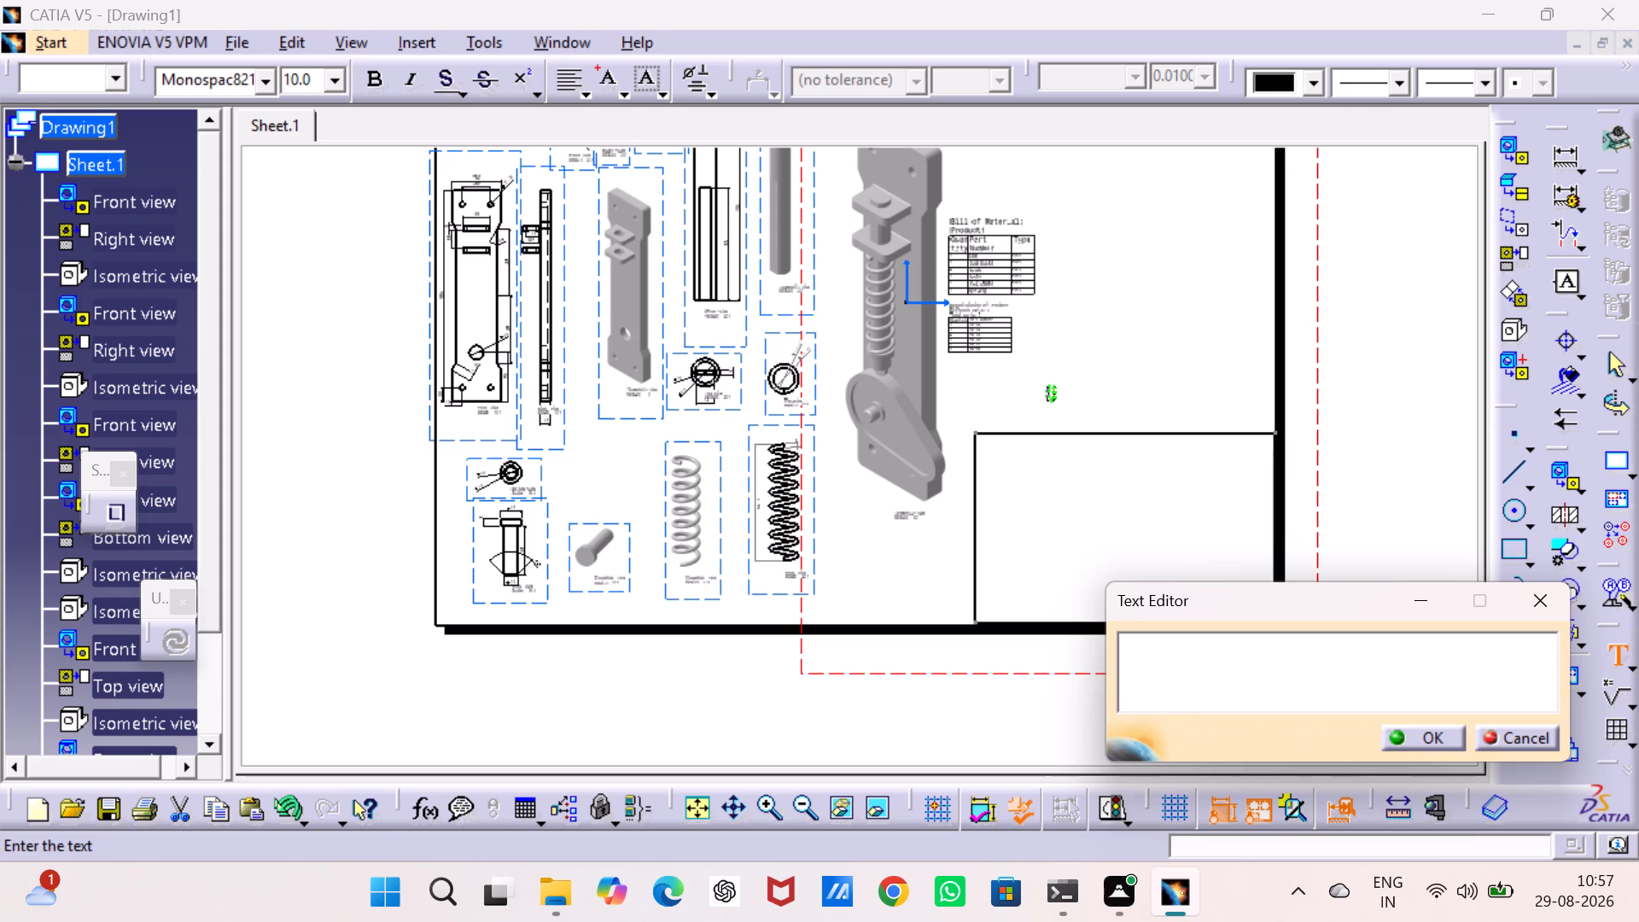
key(shift+a)
click(330, 79)
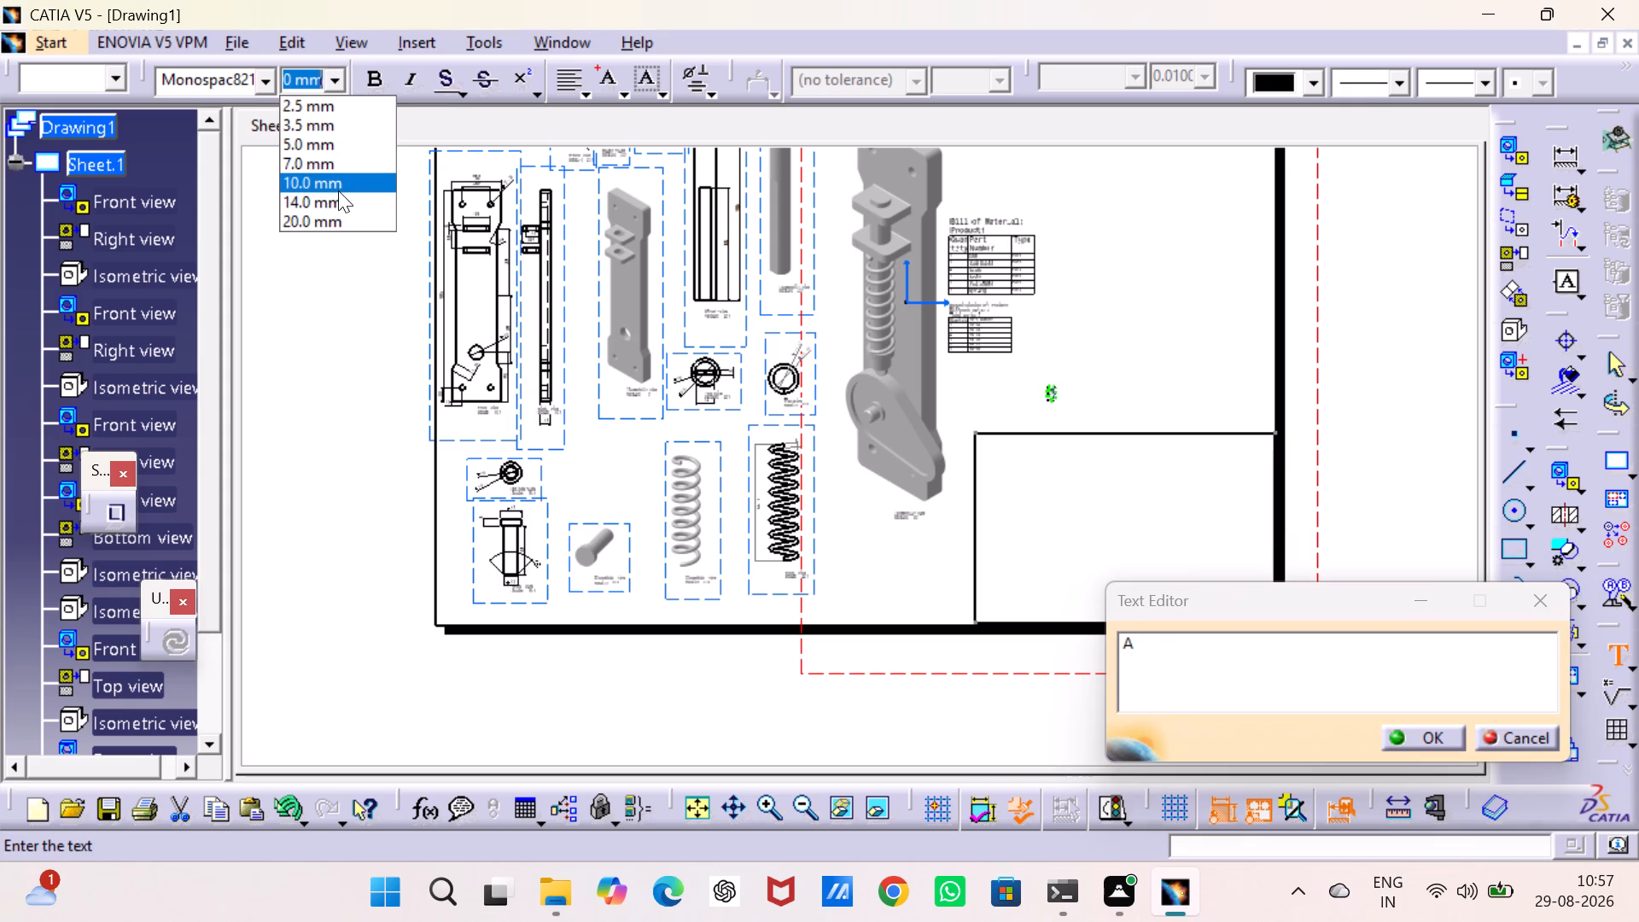
click(338, 197)
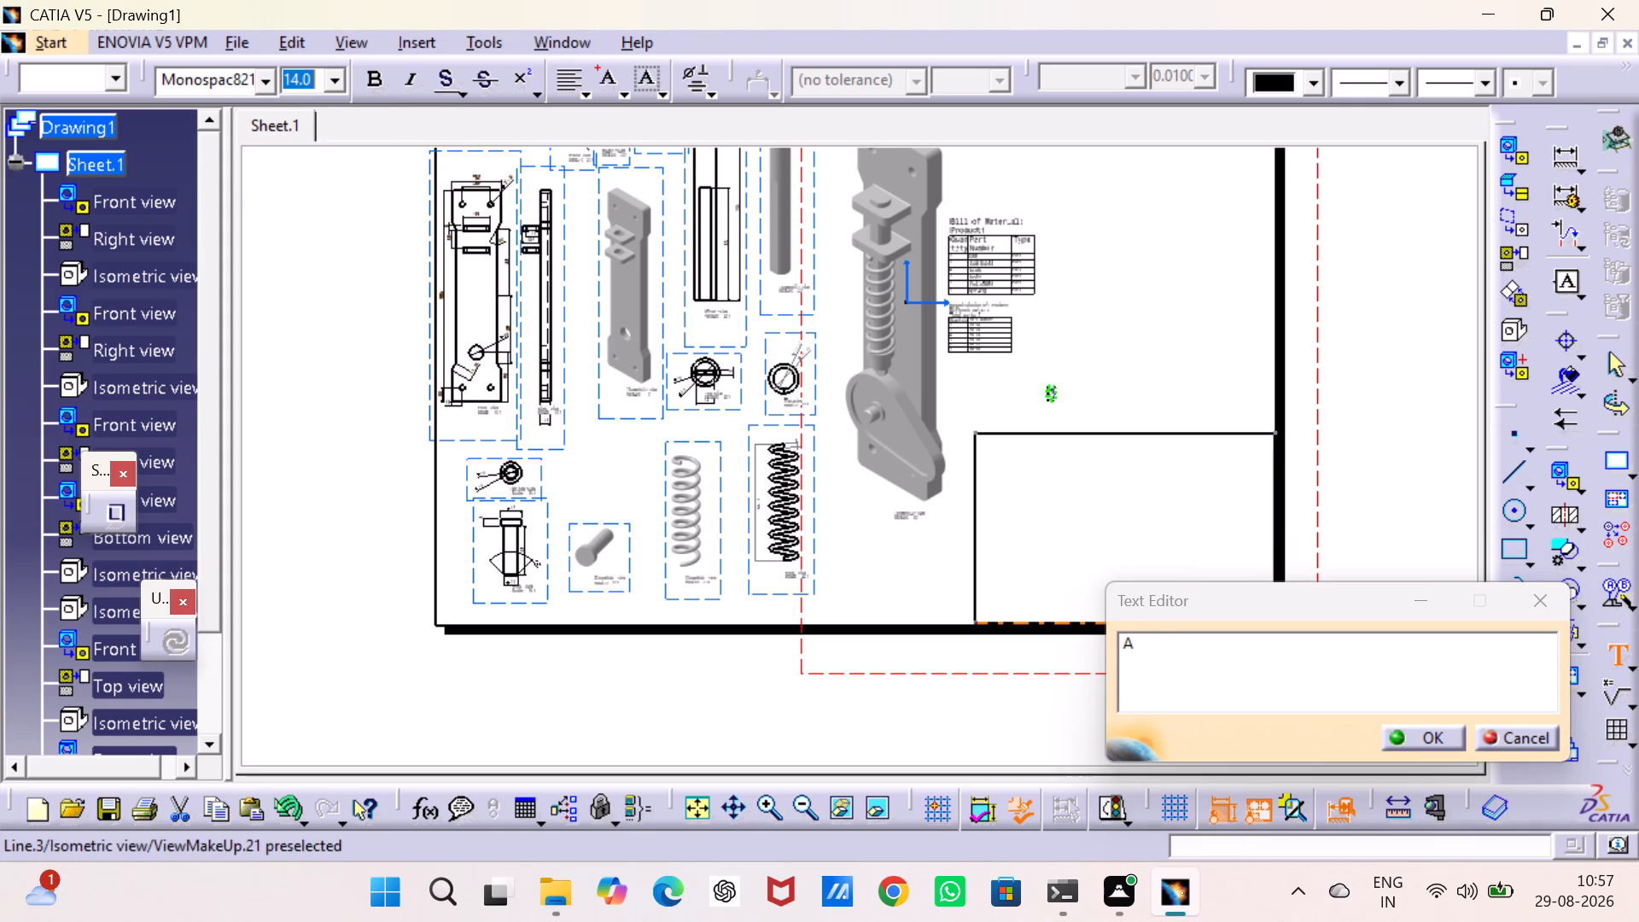
double_click(1156, 645)
key(a)
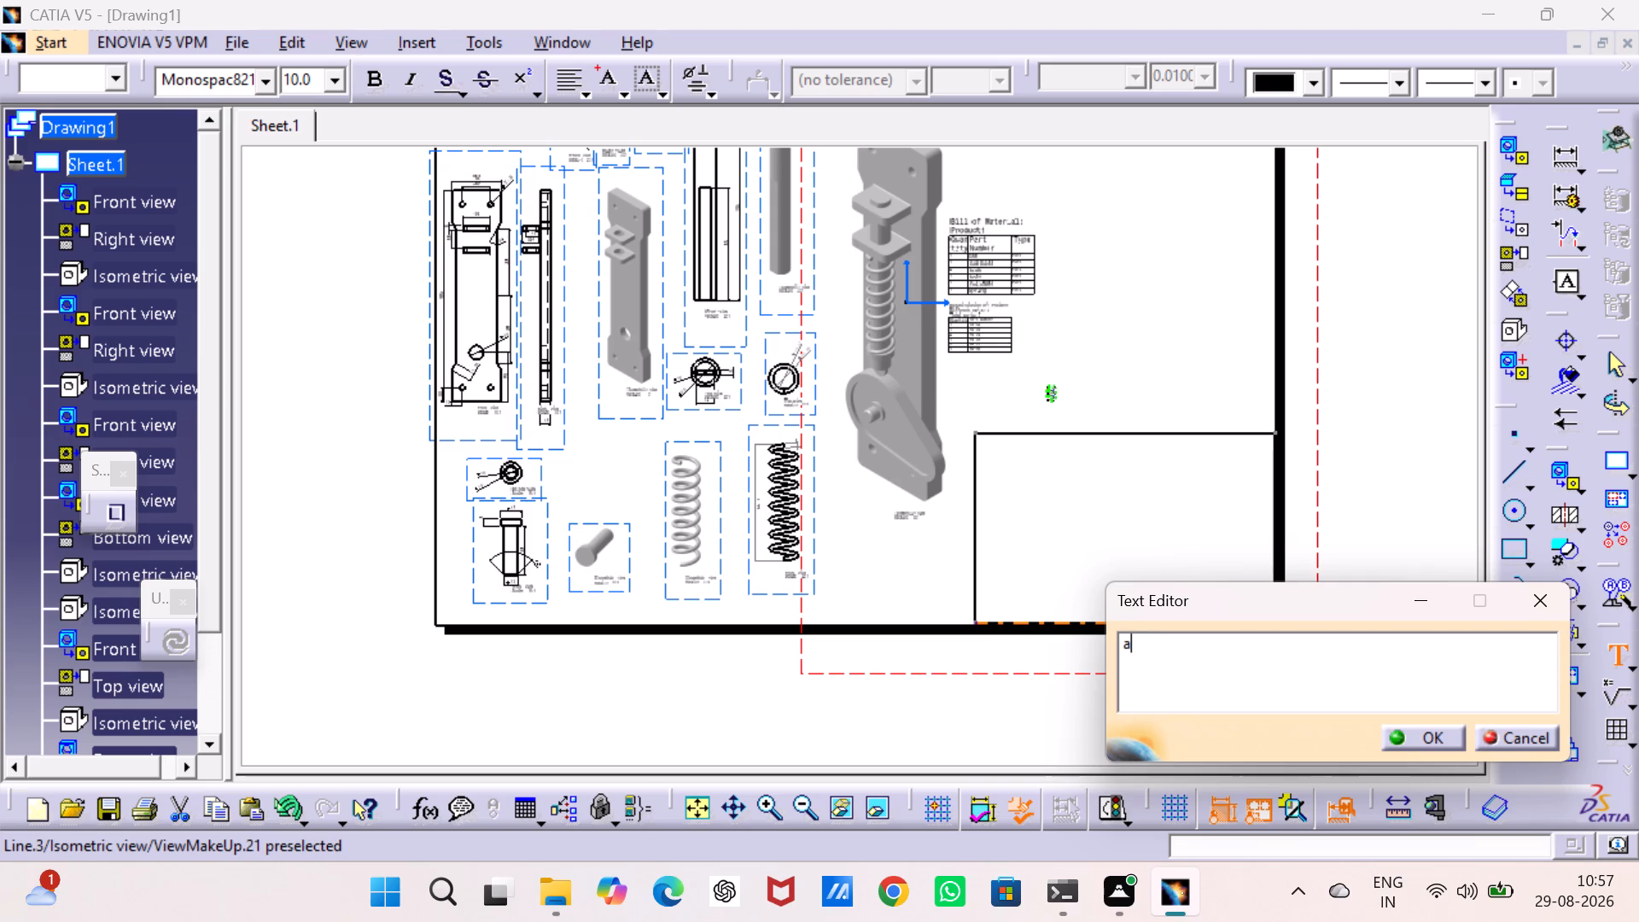
key(BackSpace)
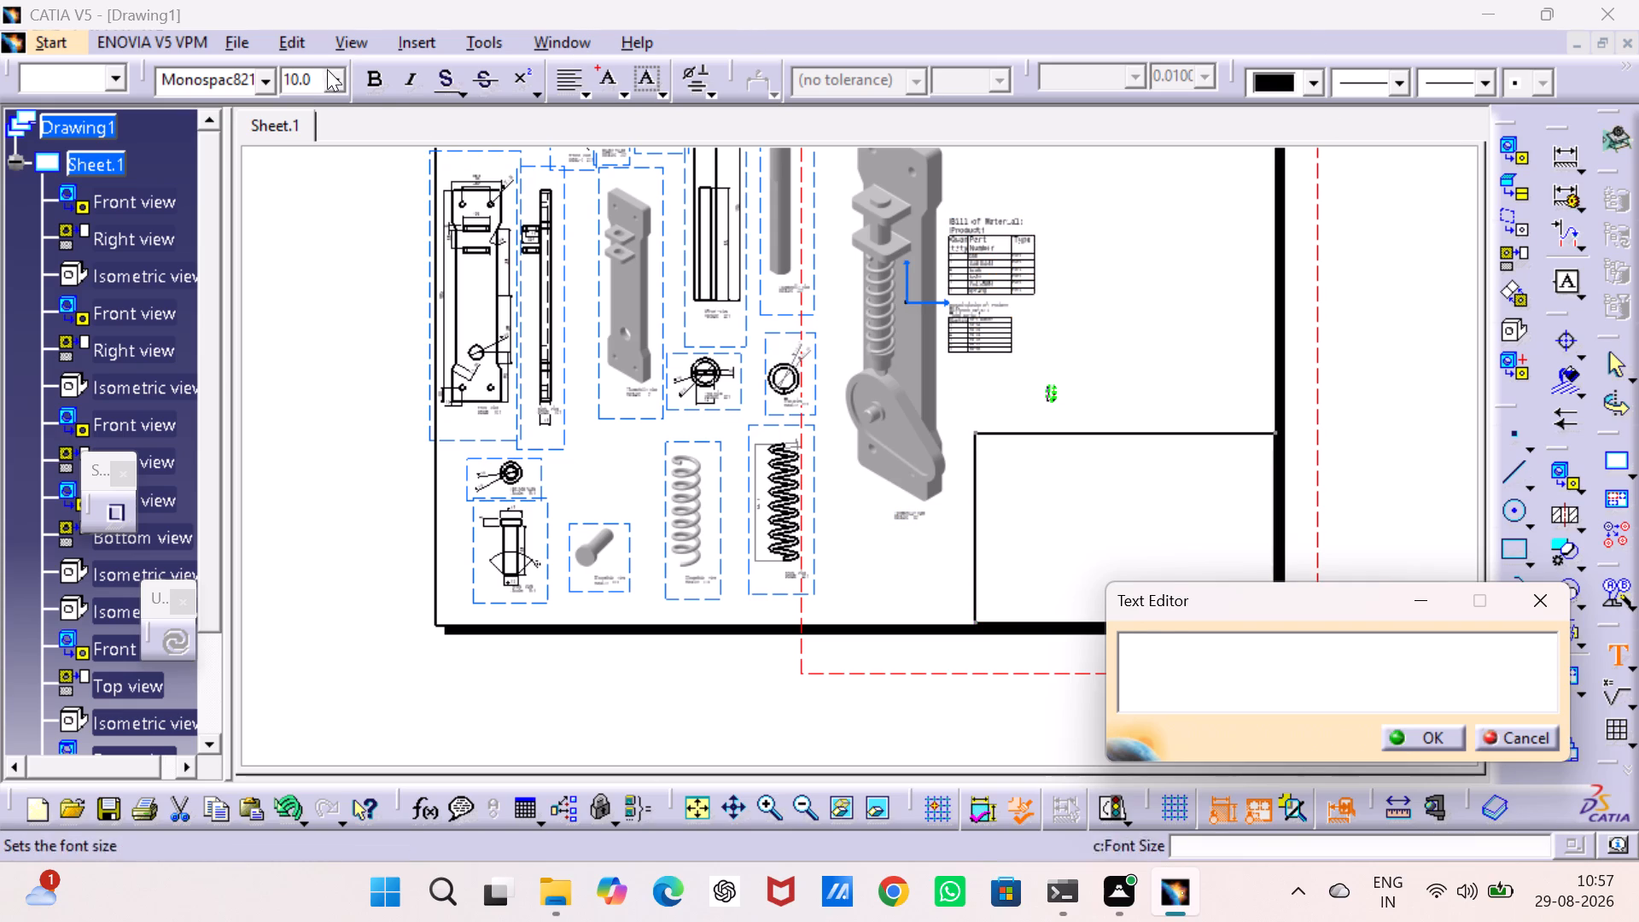
click(336, 76)
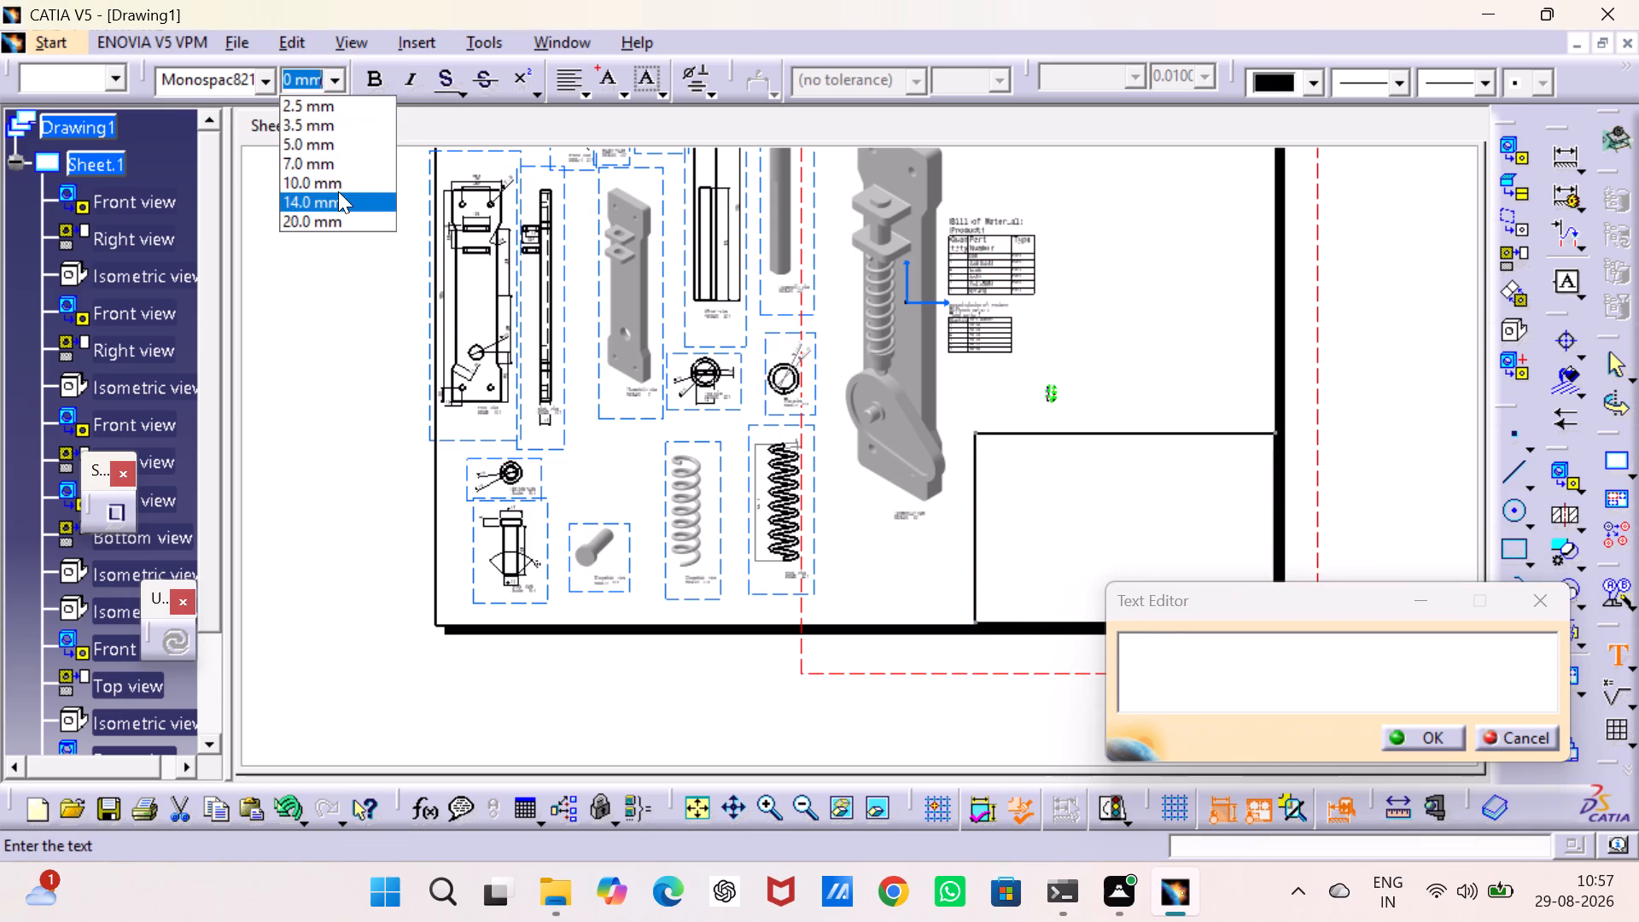
click(338, 191)
click(1152, 665)
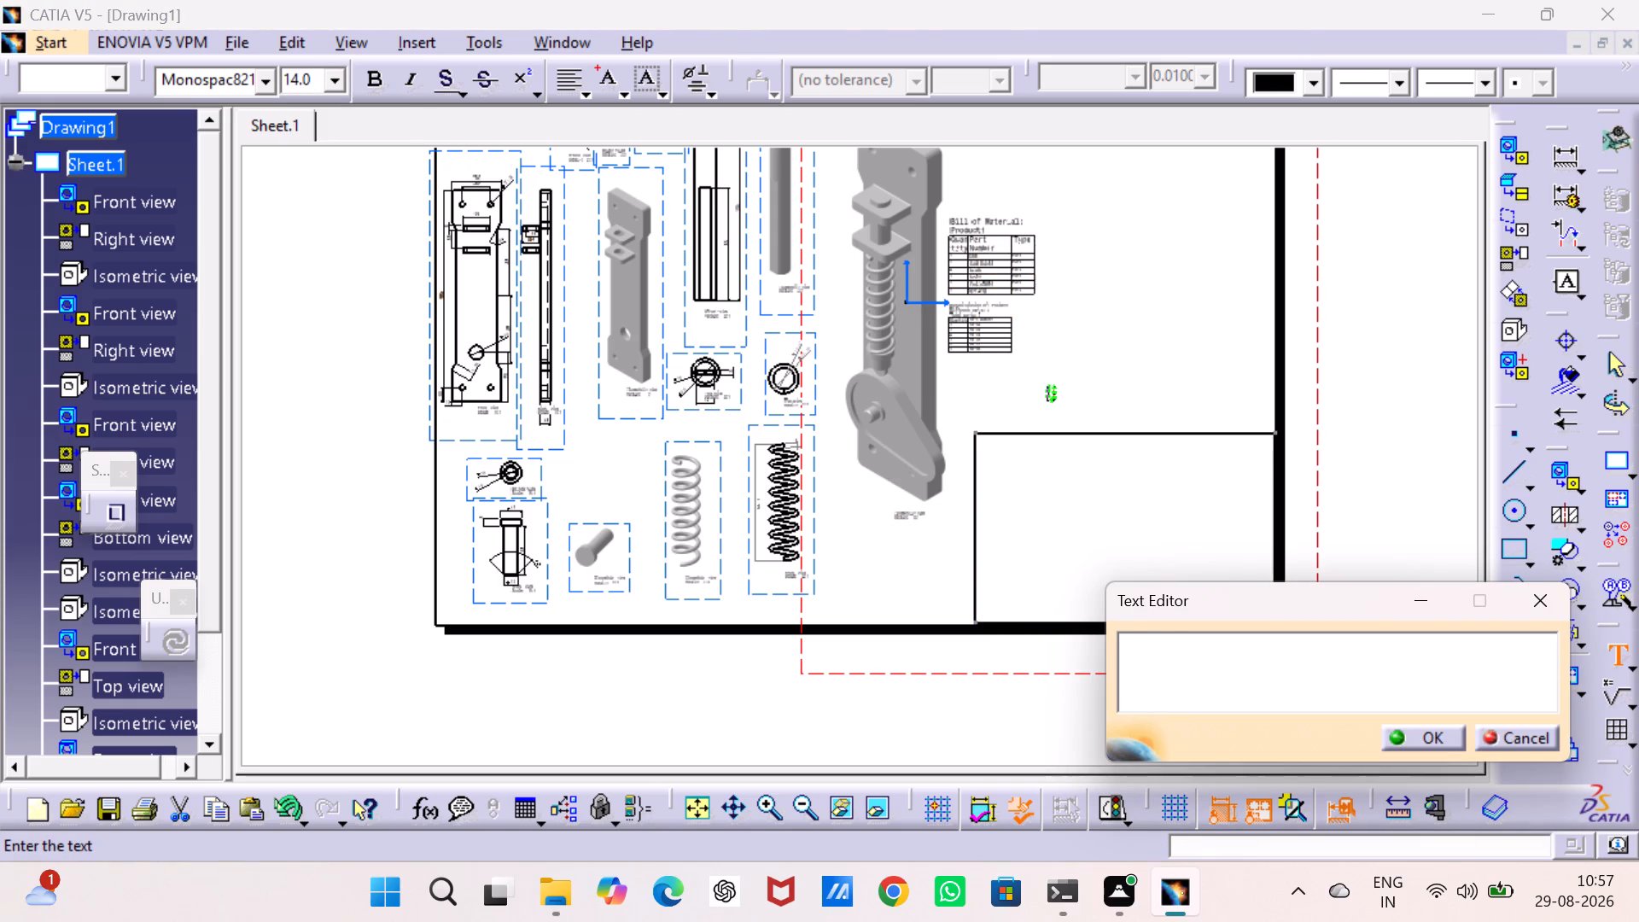
key(ctrl+a)
key(shift+a)
text(ll)
key(space)
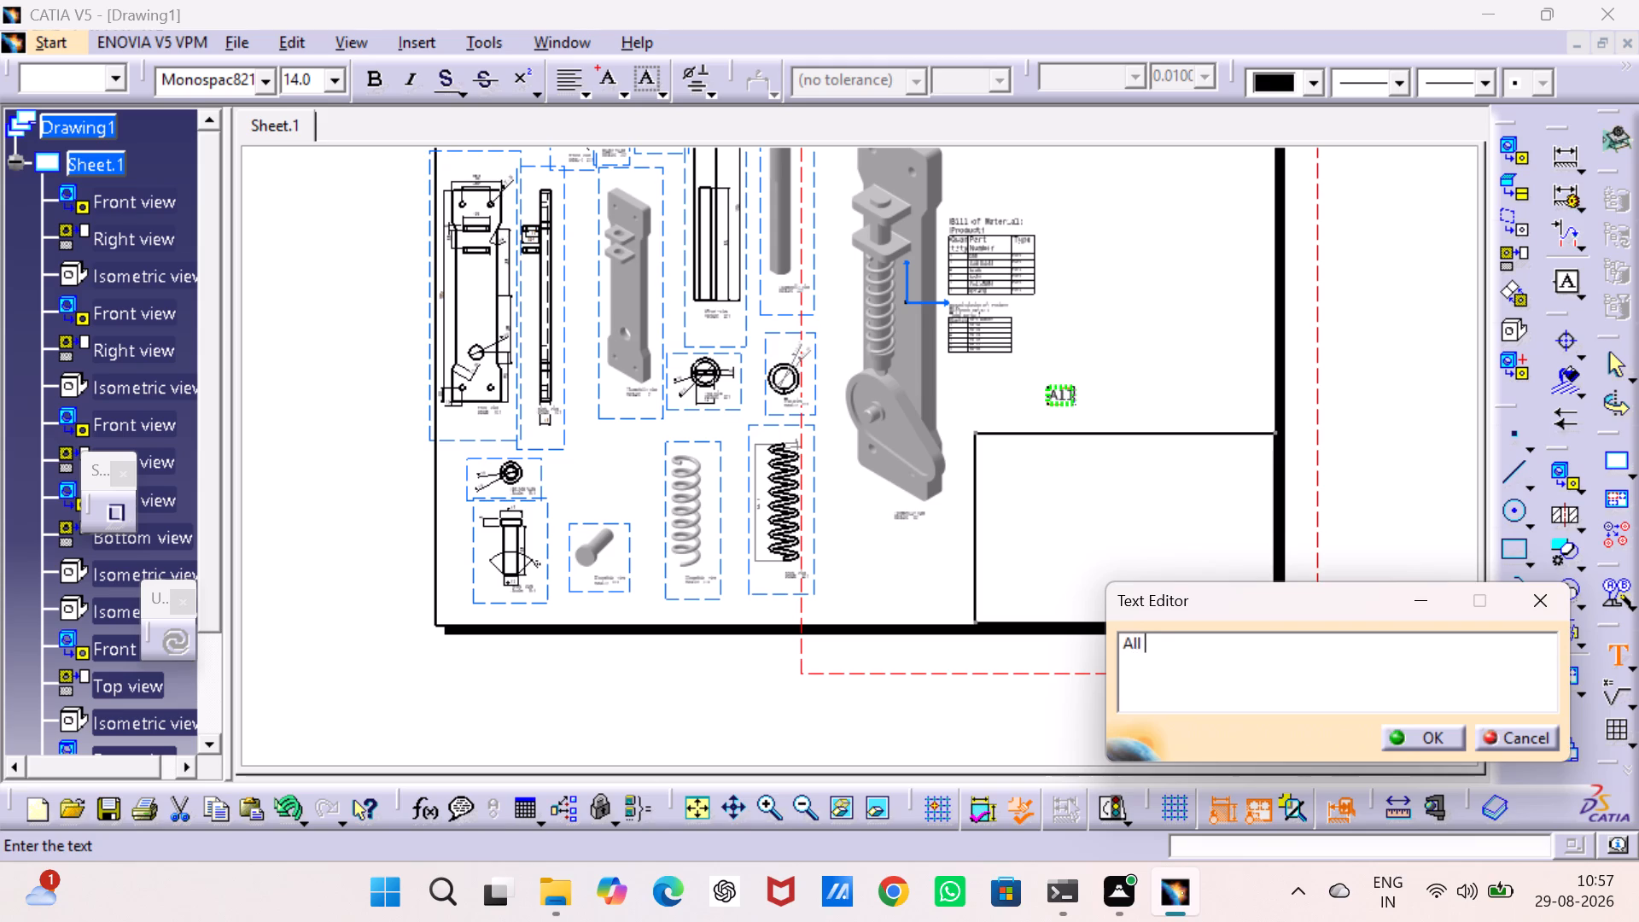
key(d)
text(im)
key(e)
key(n)
text(sion)
text(s)
key(space)
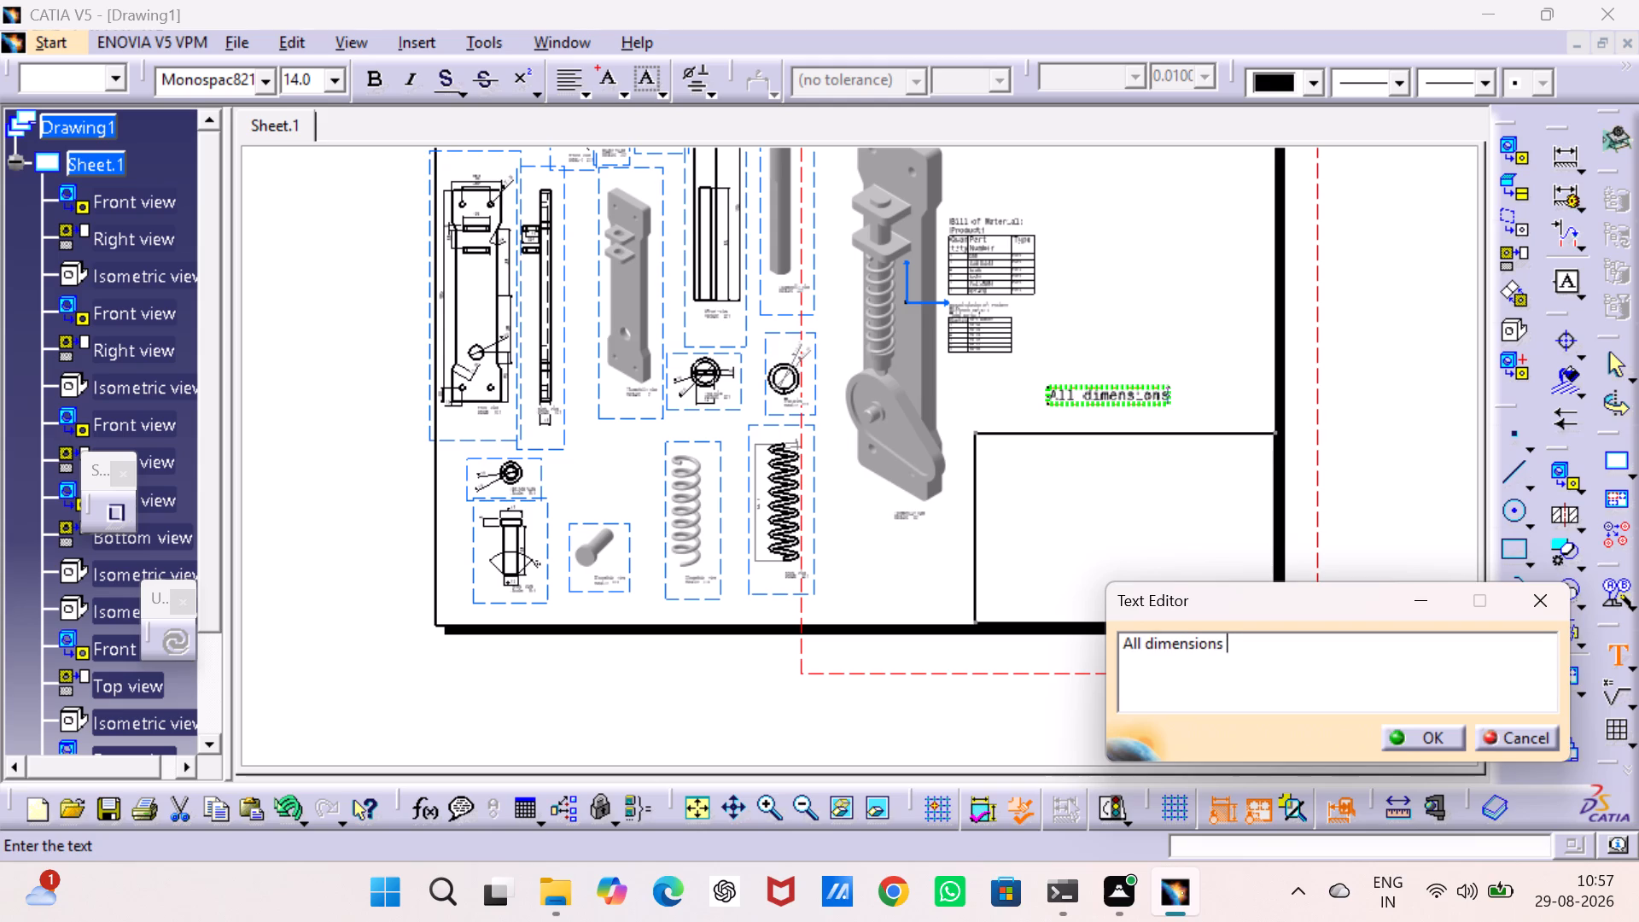
text(are)
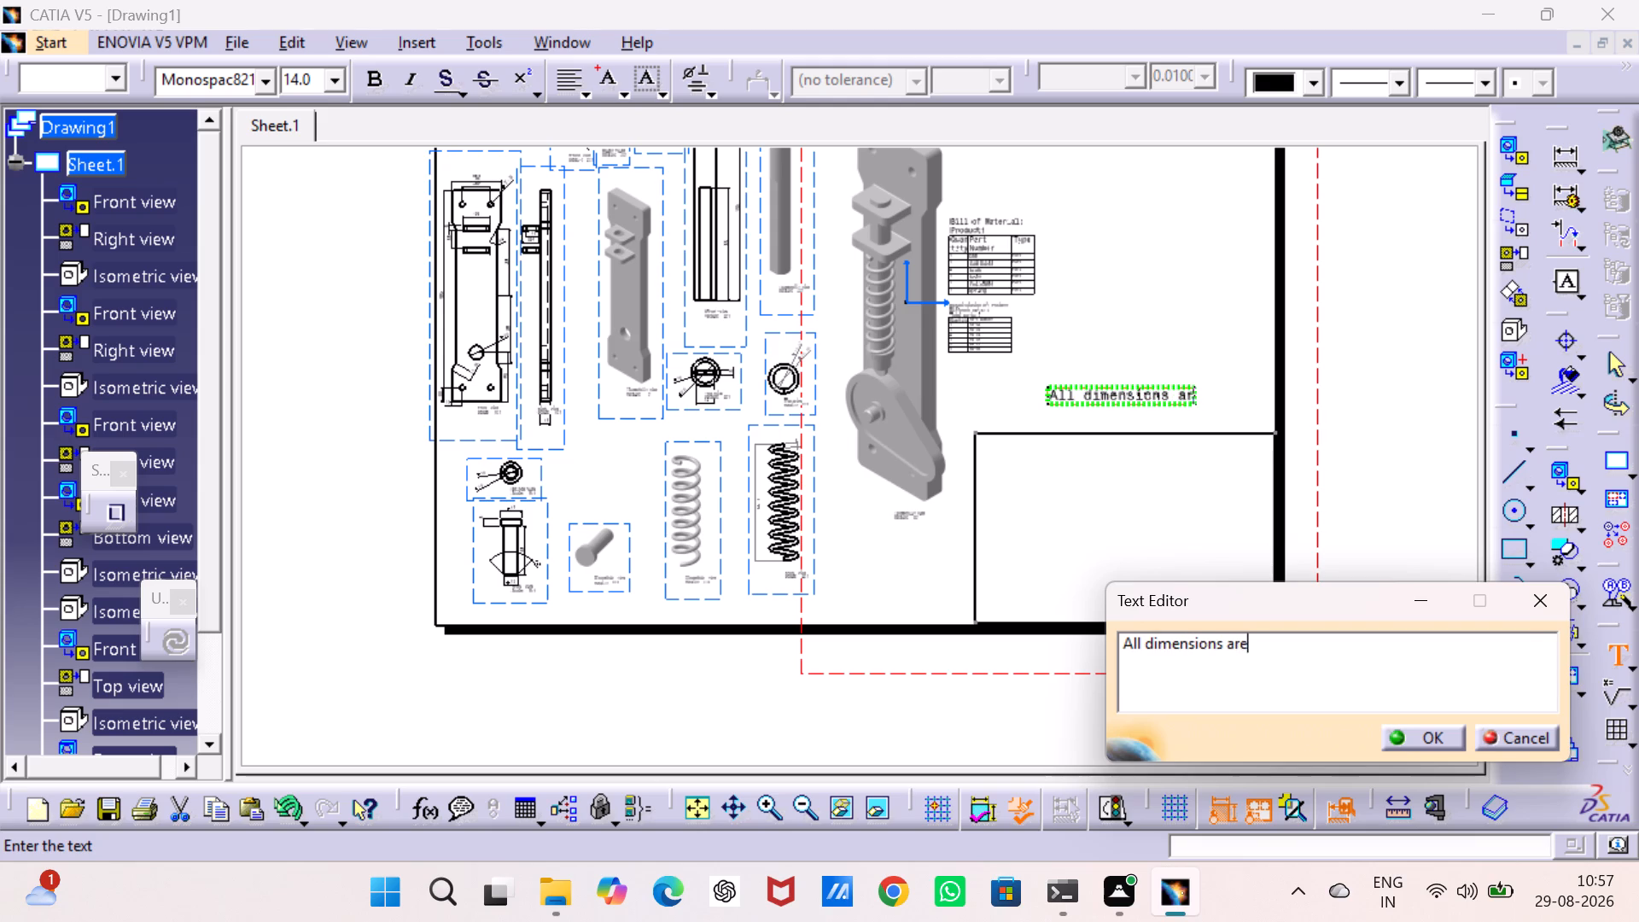
key(space)
text(in mm)
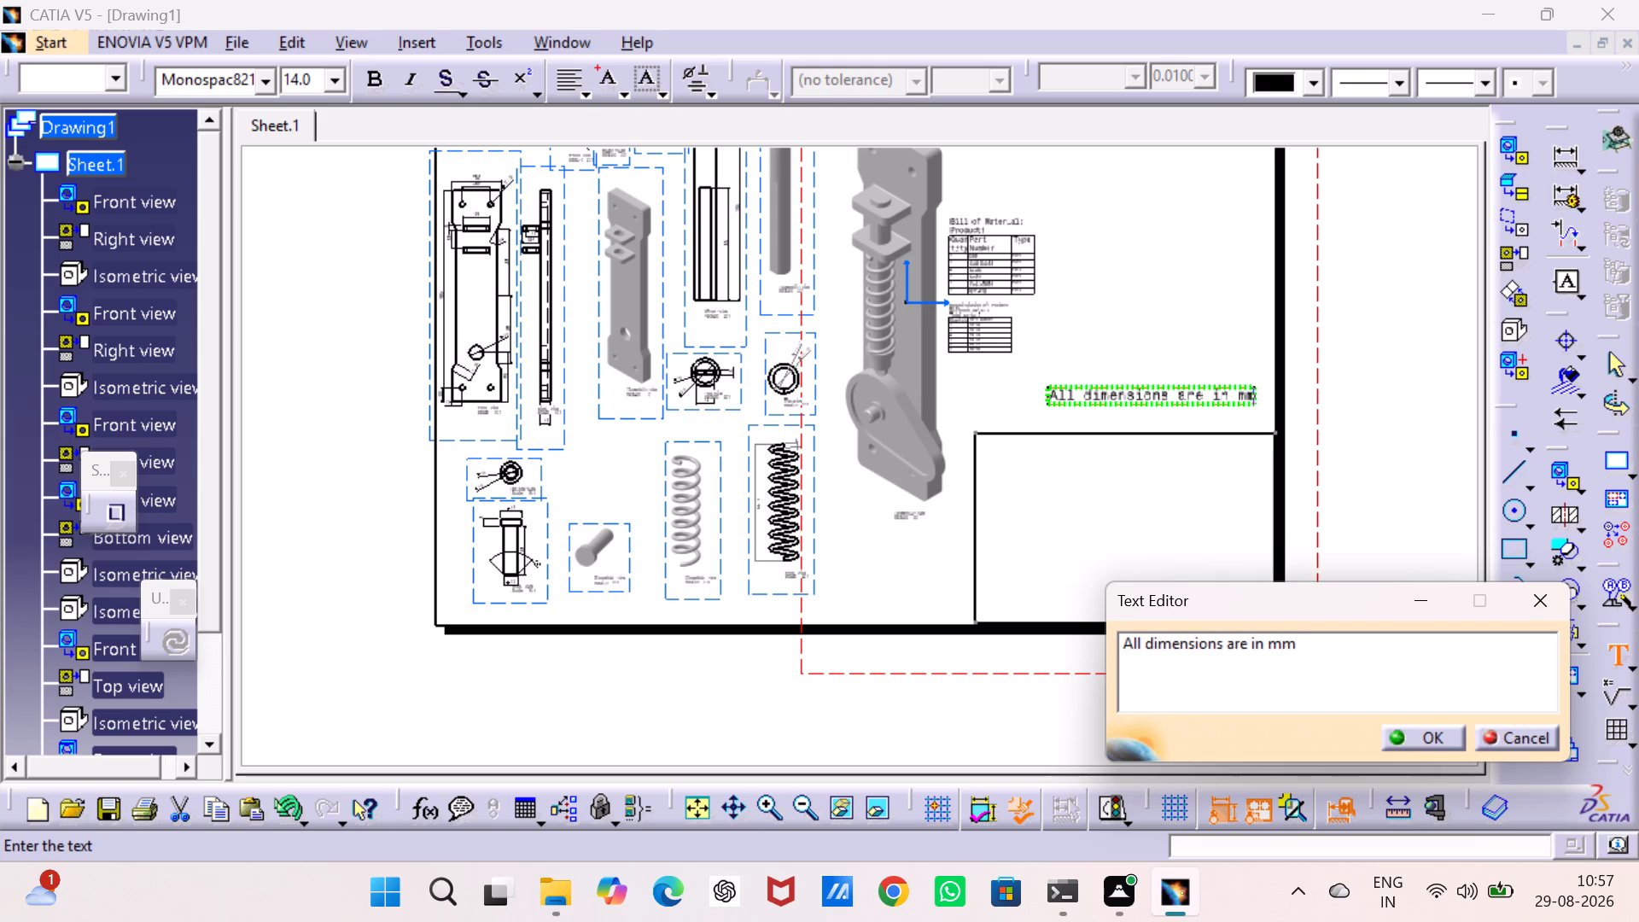
click(1438, 740)
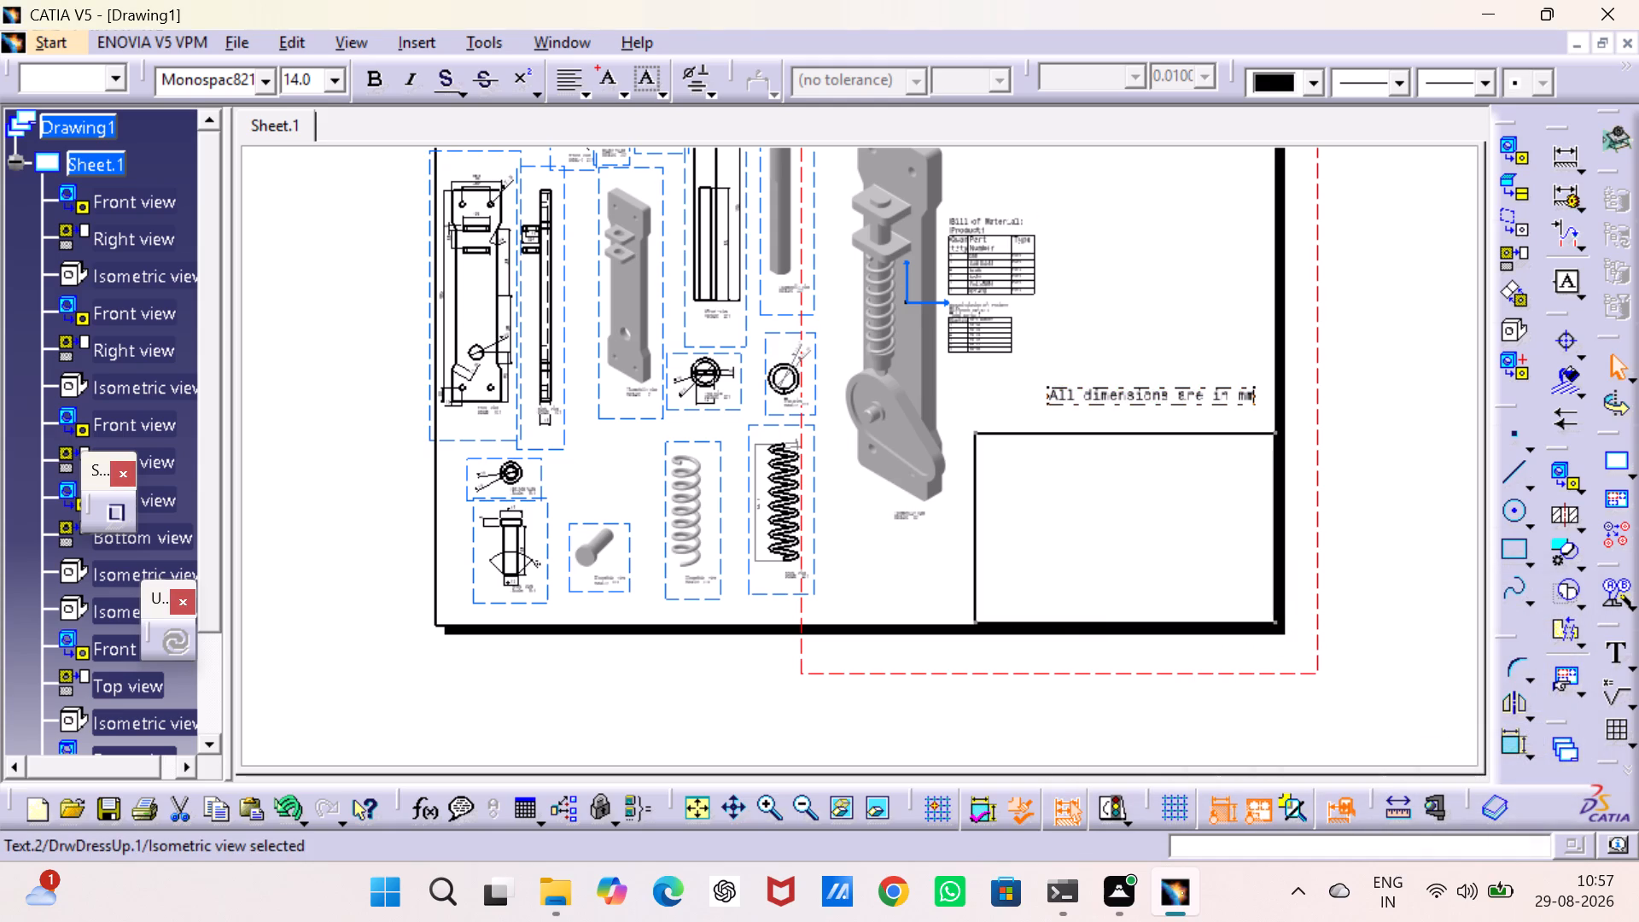
Move the dimension units note closer to the title block rectangle, roughly centred just above its top edge.
drag(1223, 385, 1195, 400)
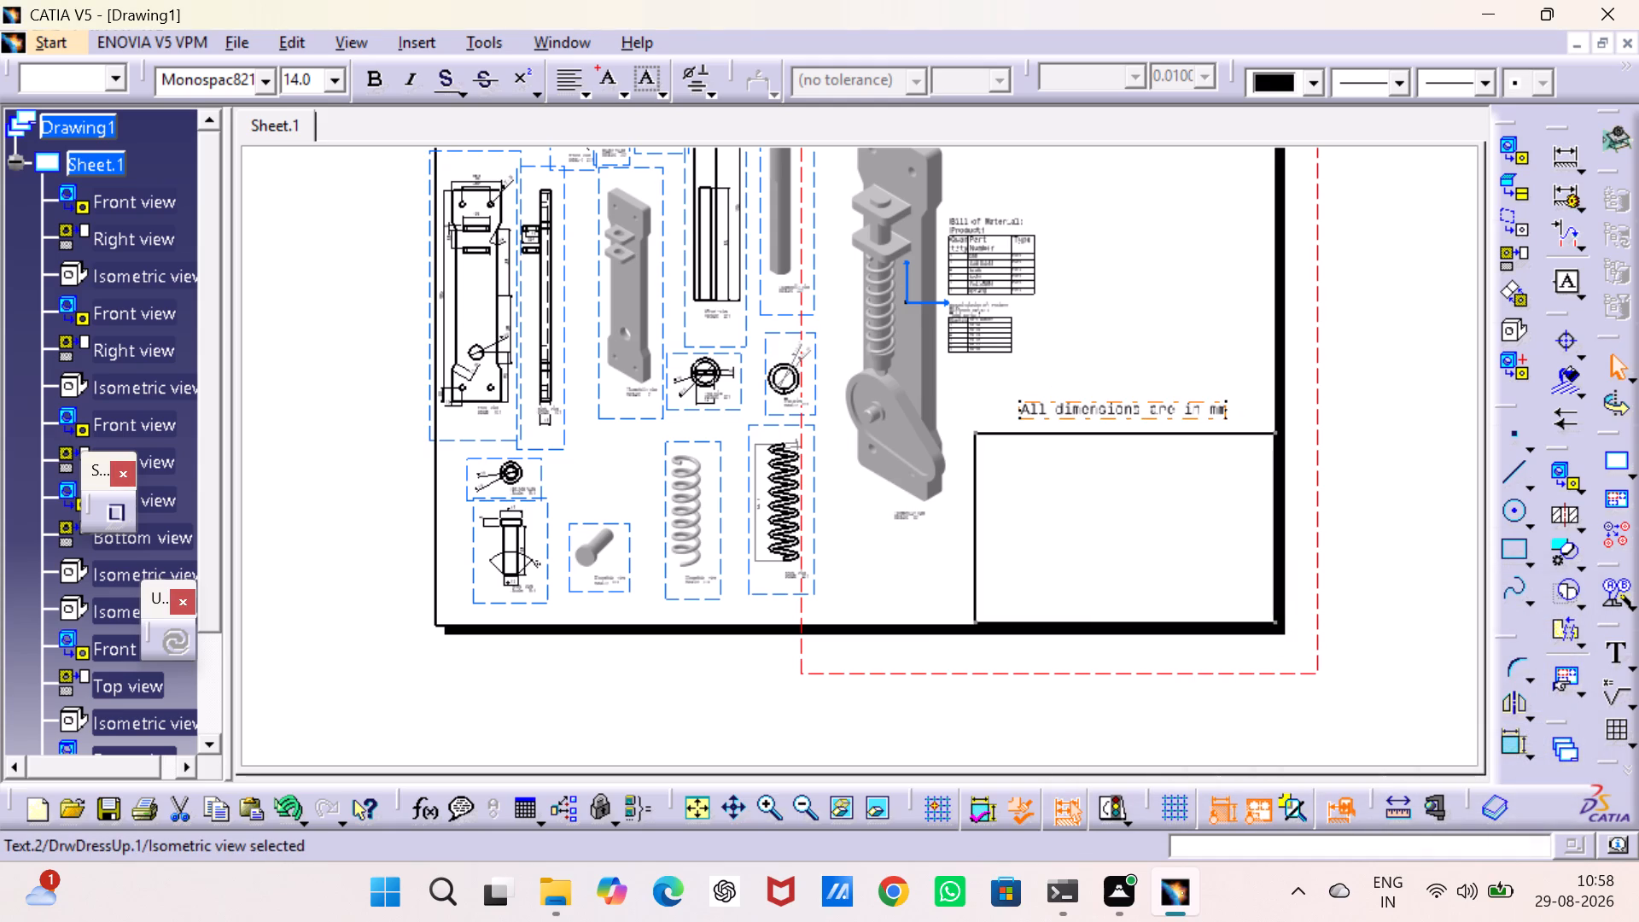
click(1433, 413)
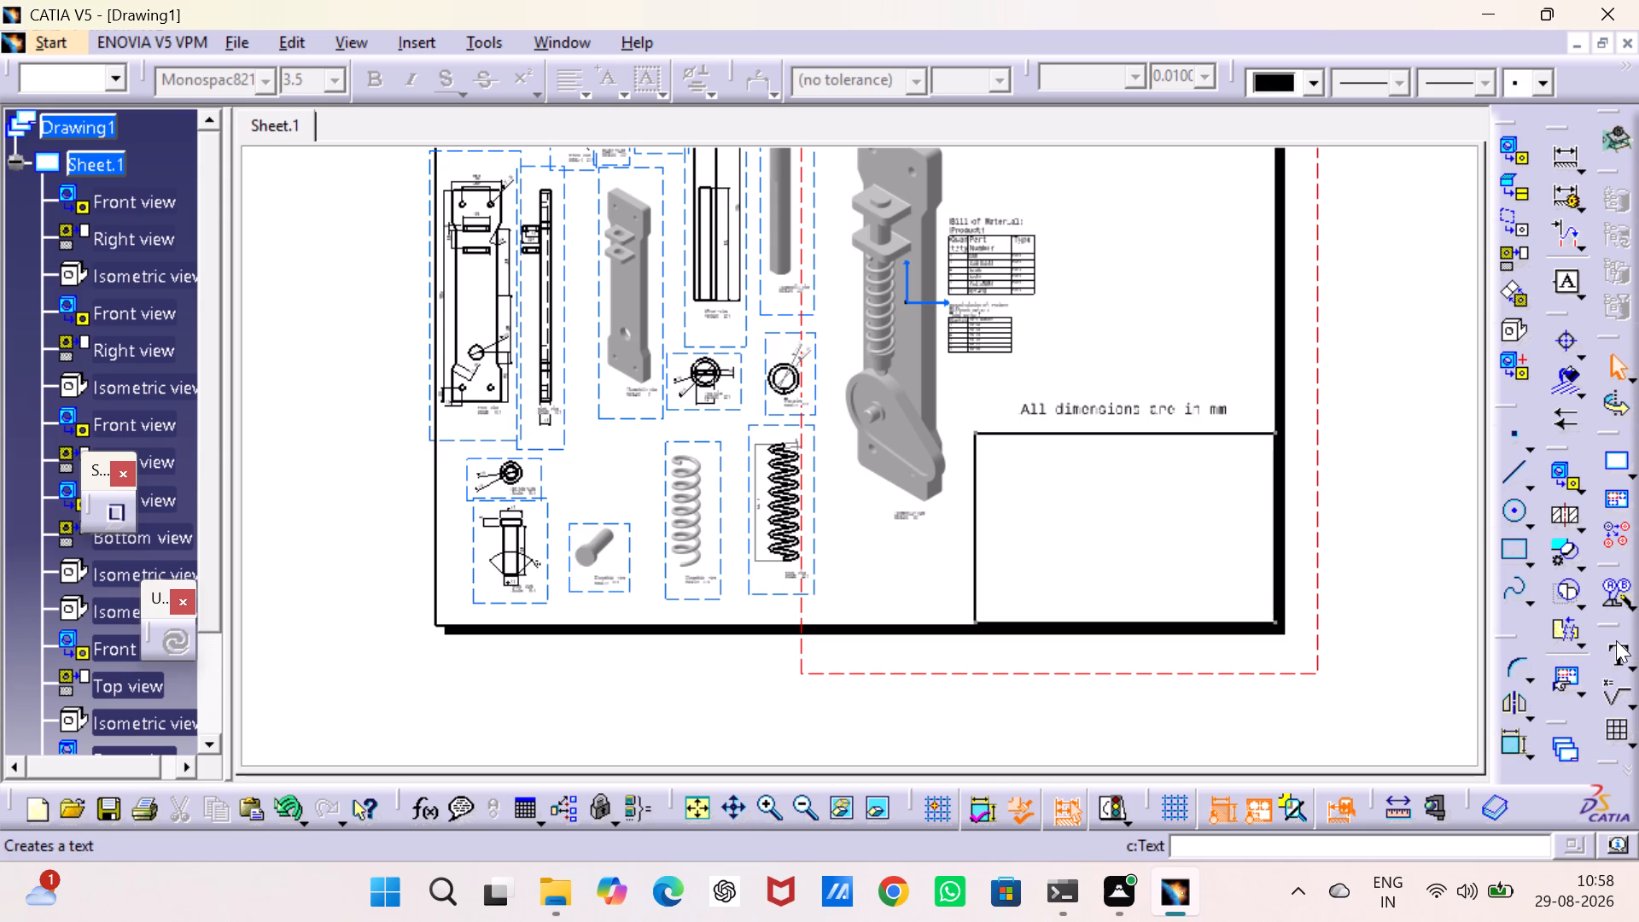
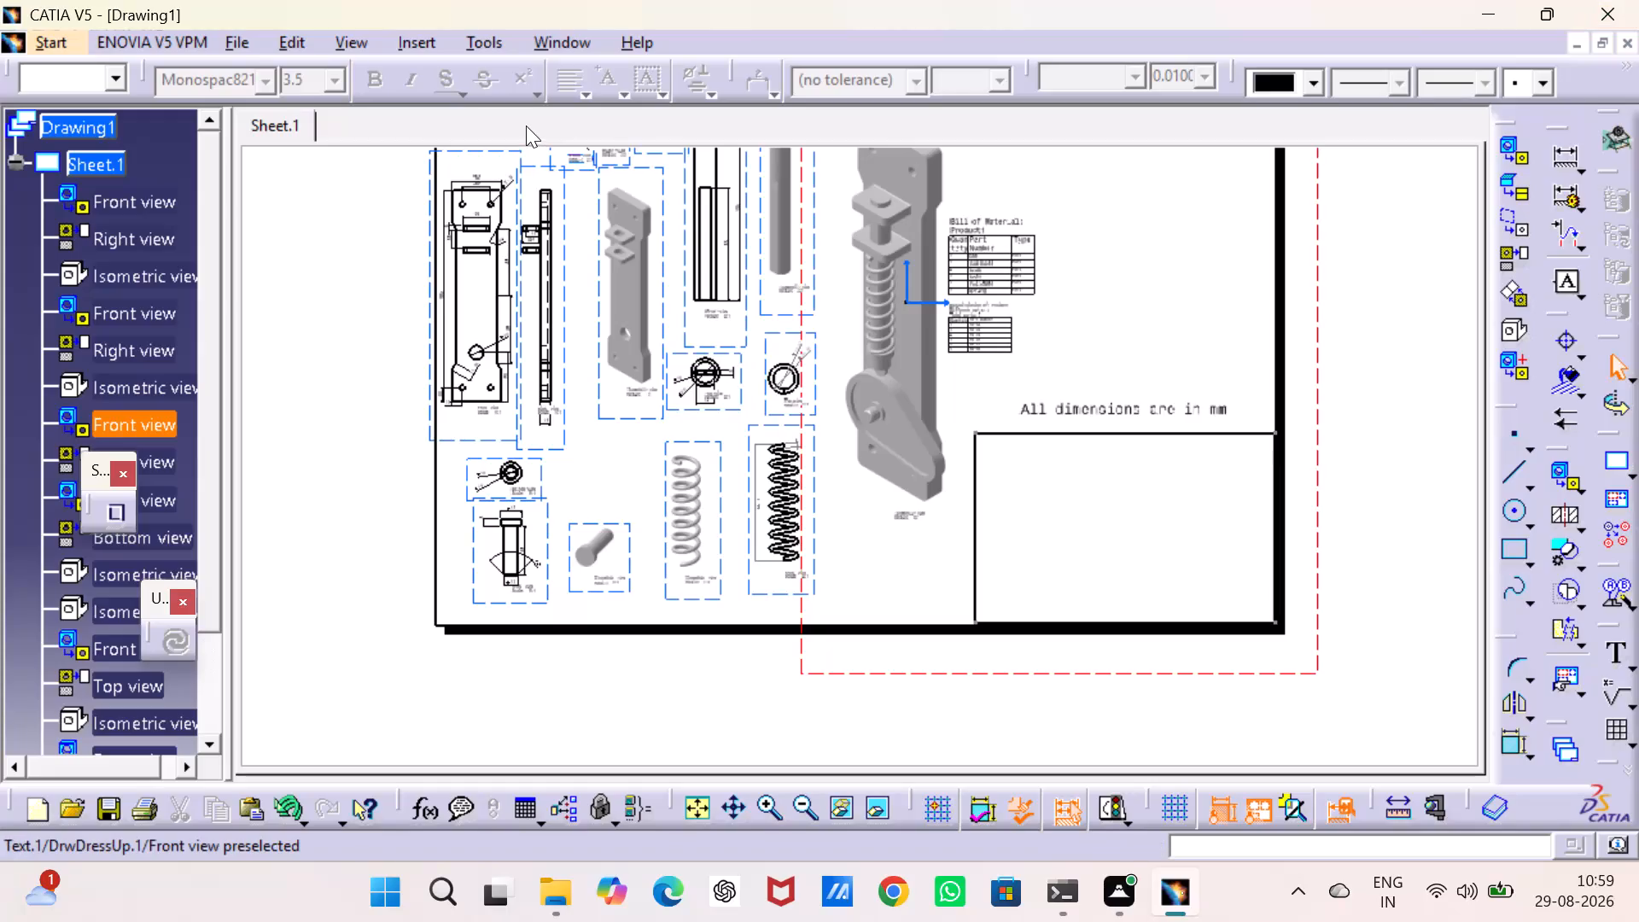
Delete the border lines of the empty rectangular frame below the "All dimensions are in mm" note.
right_drag(501, 47, 418, 1)
drag(454, 0, 411, 2)
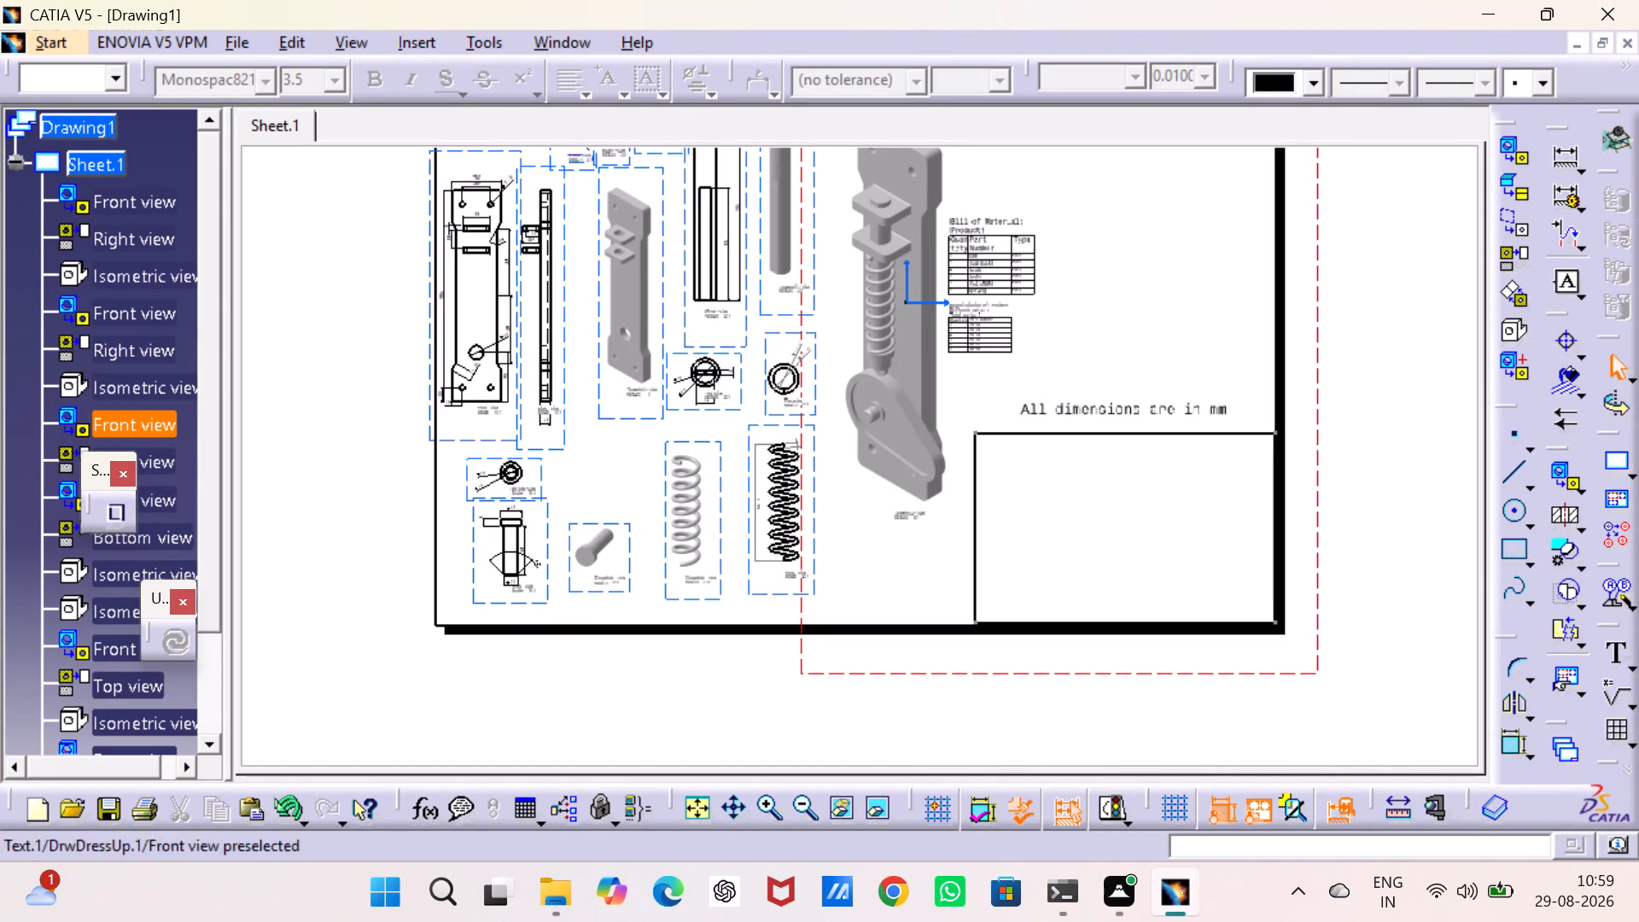
scroll(1152, 306, up, 2)
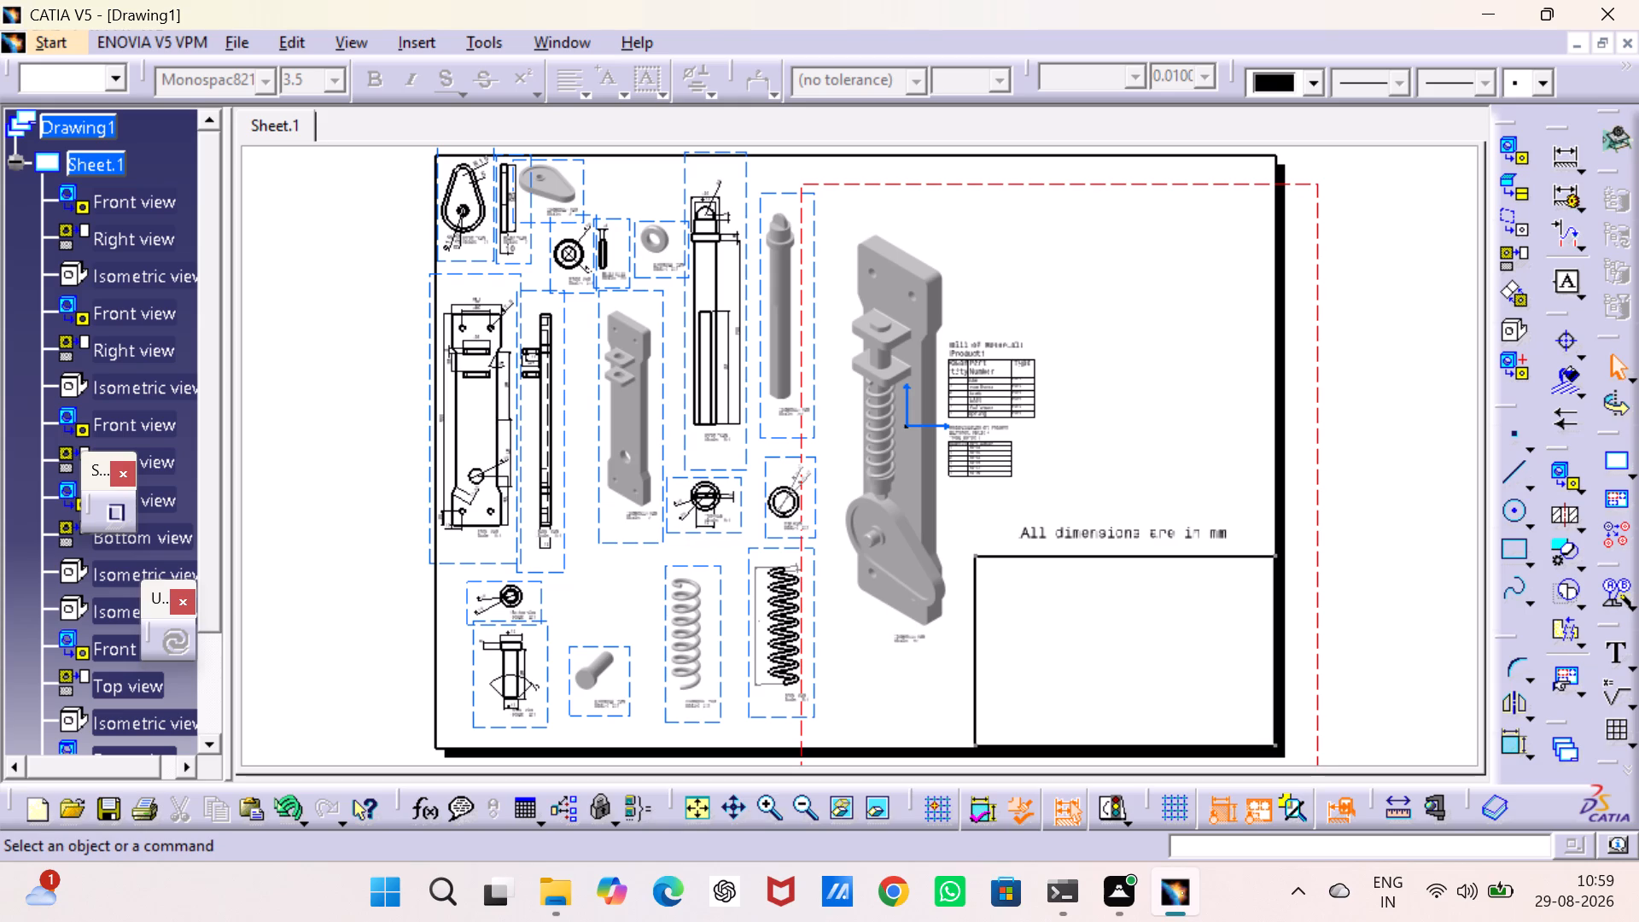
click(1209, 557)
key(Delete)
click(1167, 750)
key(Delete)
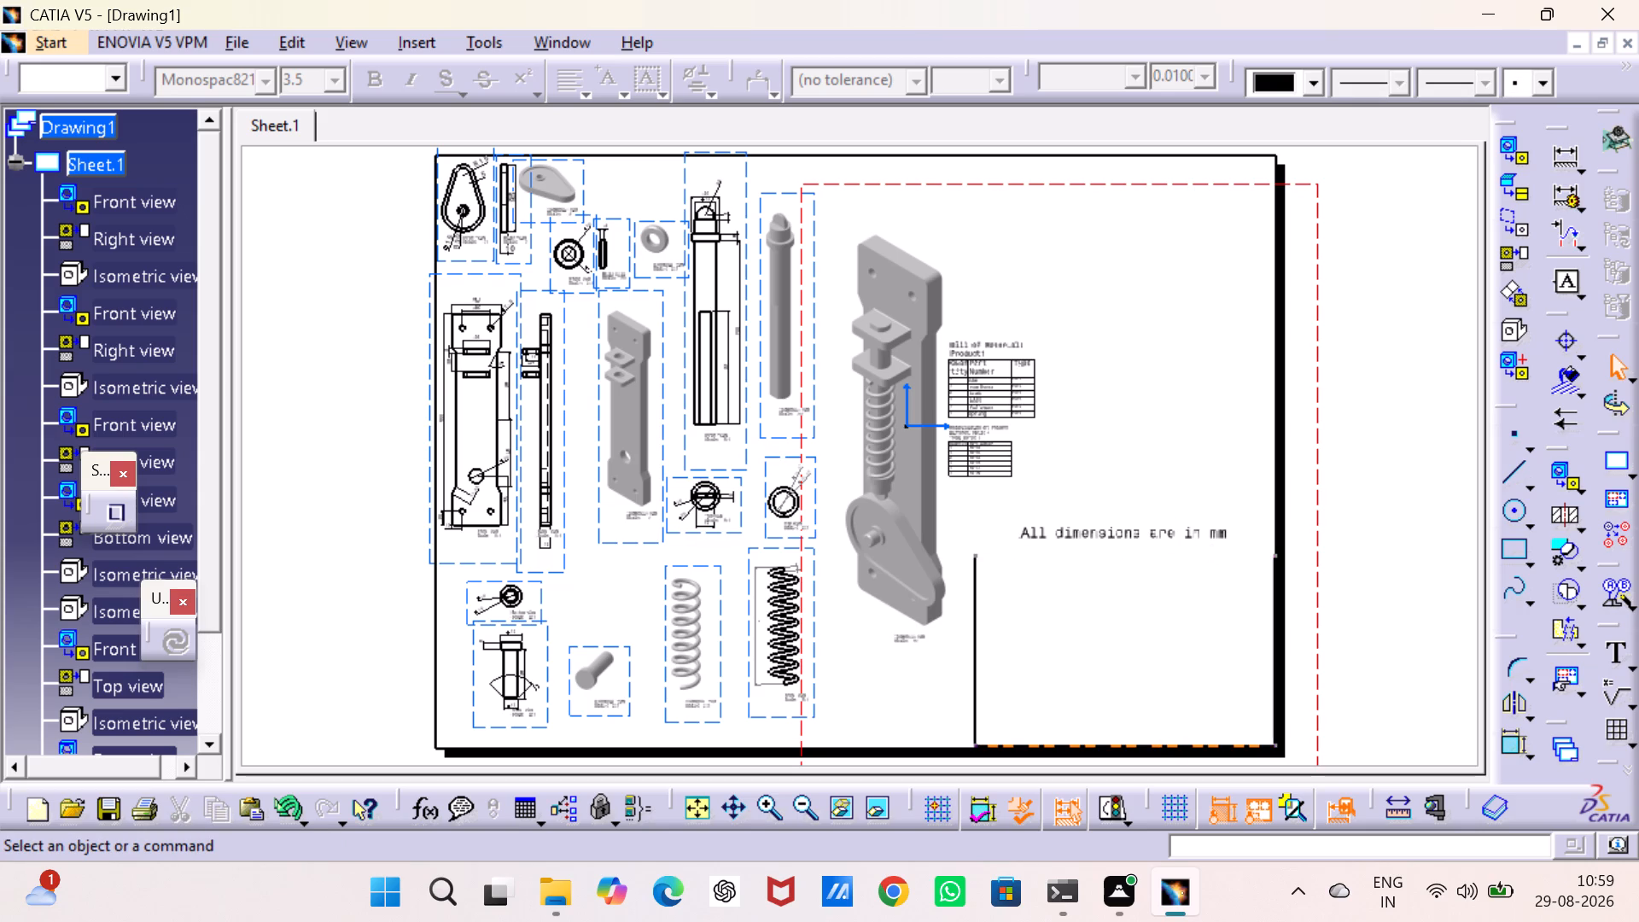
drag(977, 643, 984, 646)
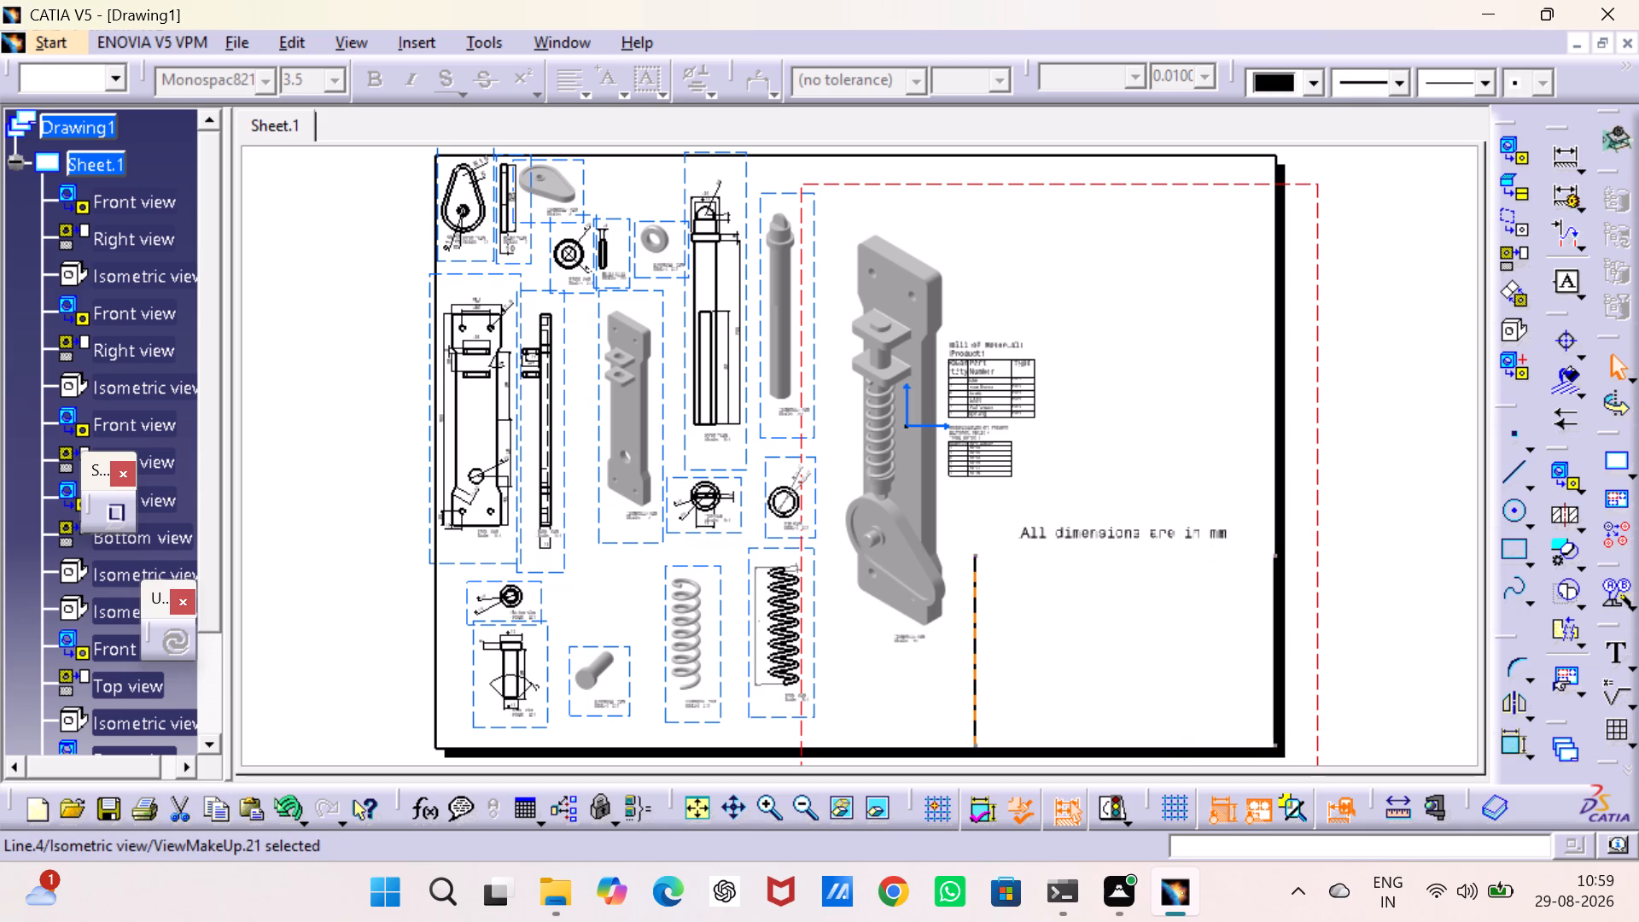
key(Delete)
key(Delete)
Move the "All dimensions are in mm" note down to just above the drawing sheet's bottom edge.
drag(1095, 531, 1094, 737)
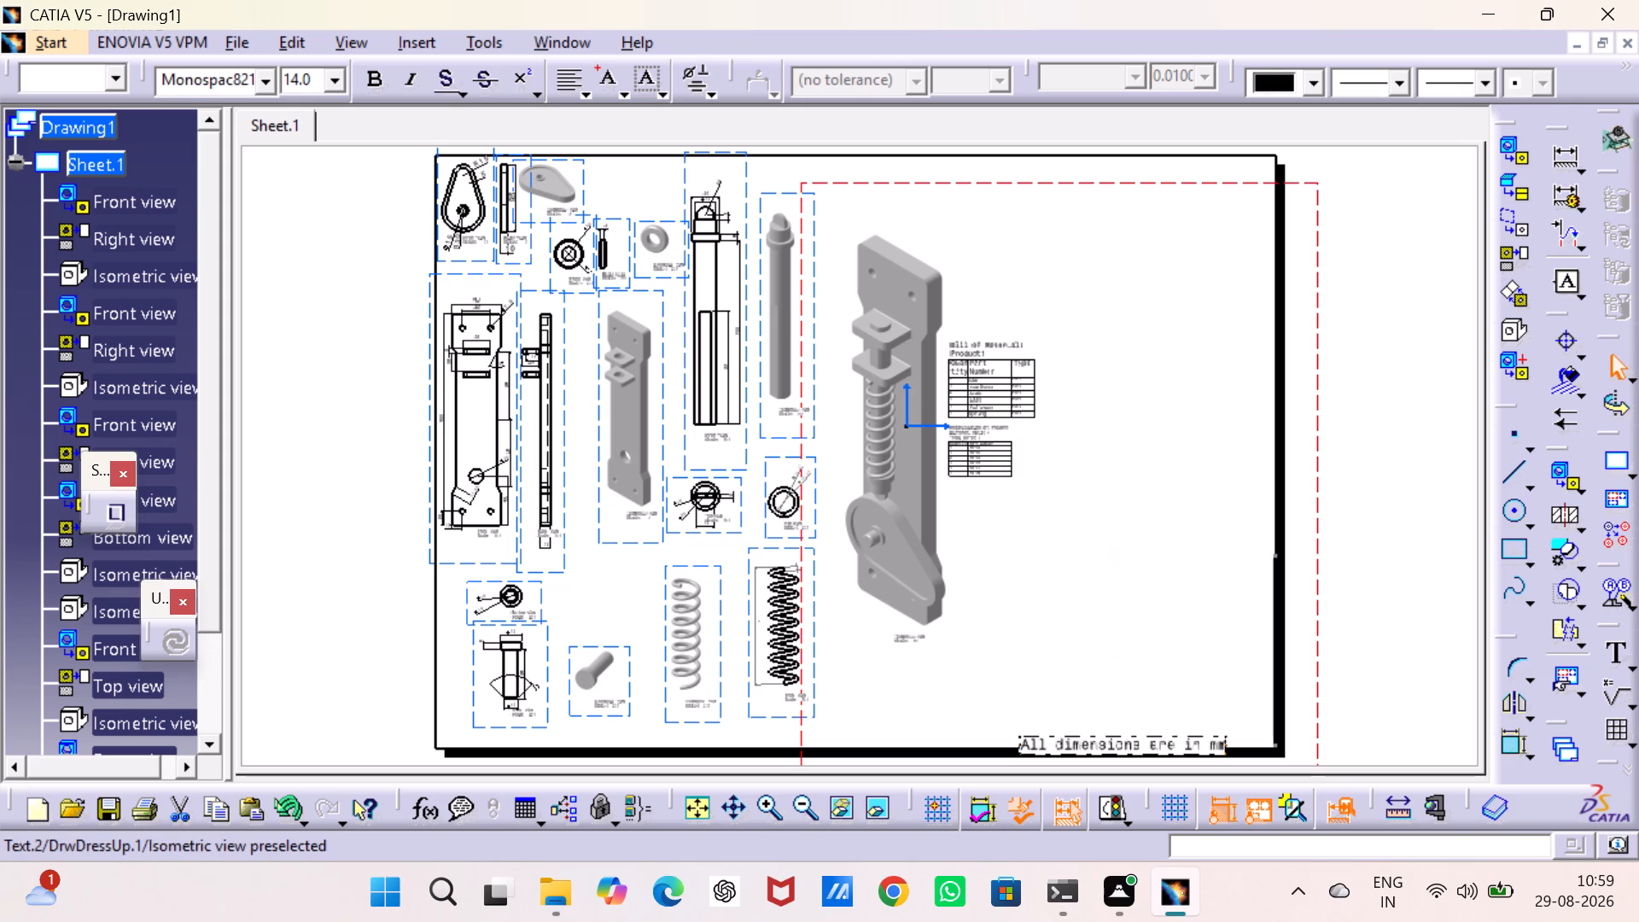
drag(1094, 737, 1094, 703)
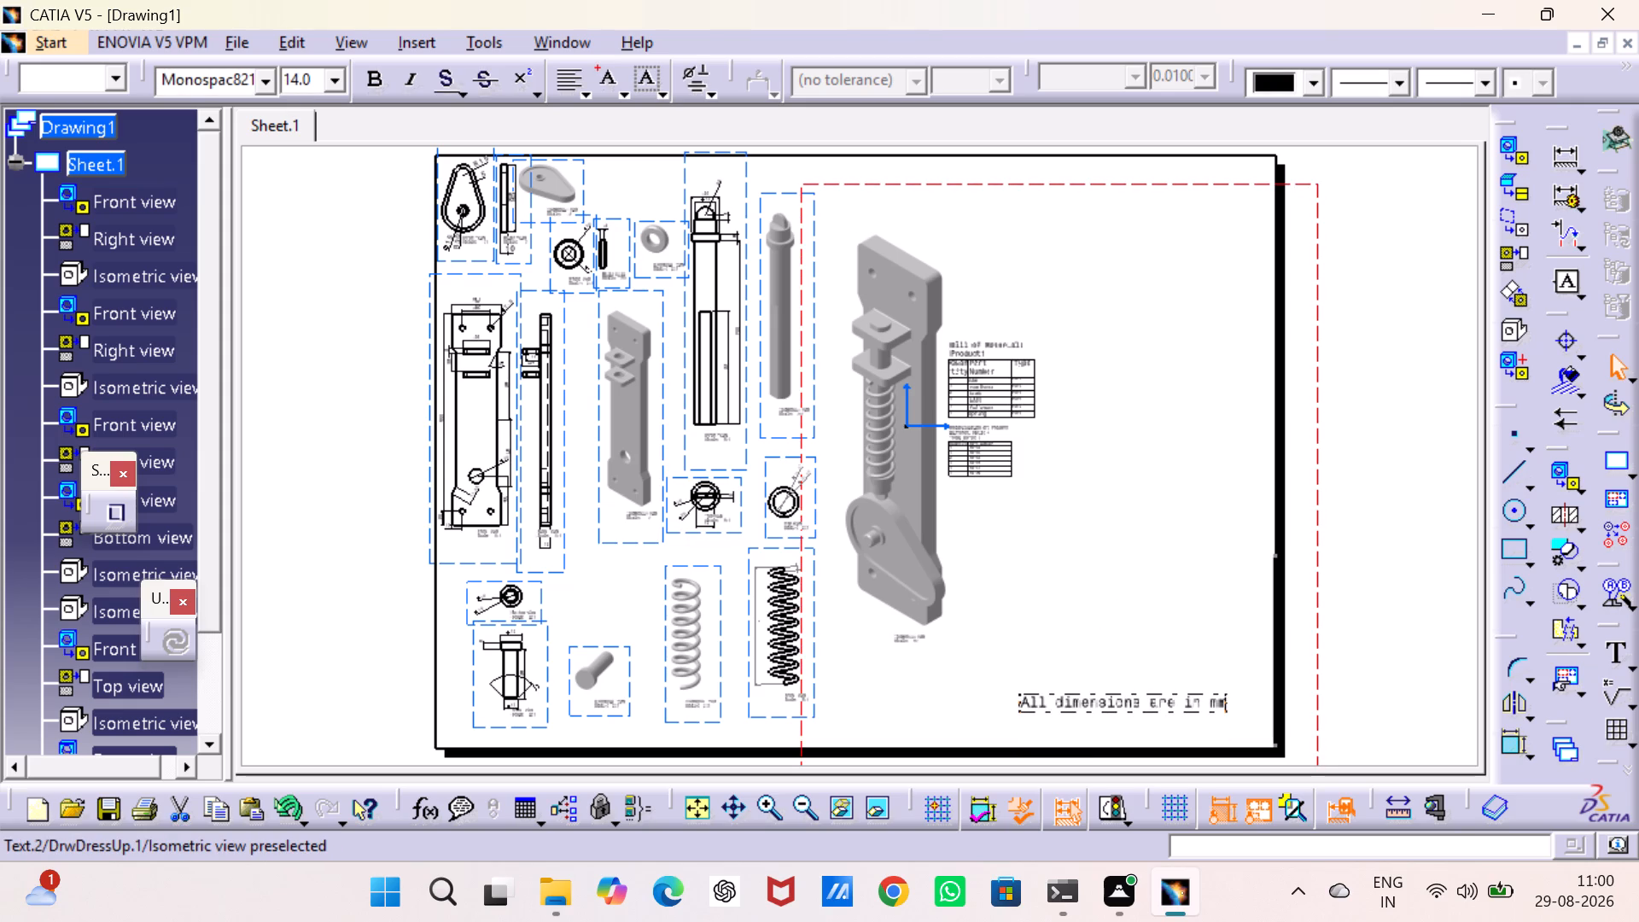
drag(1094, 703, 1094, 703)
click(1113, 589)
click(1394, 557)
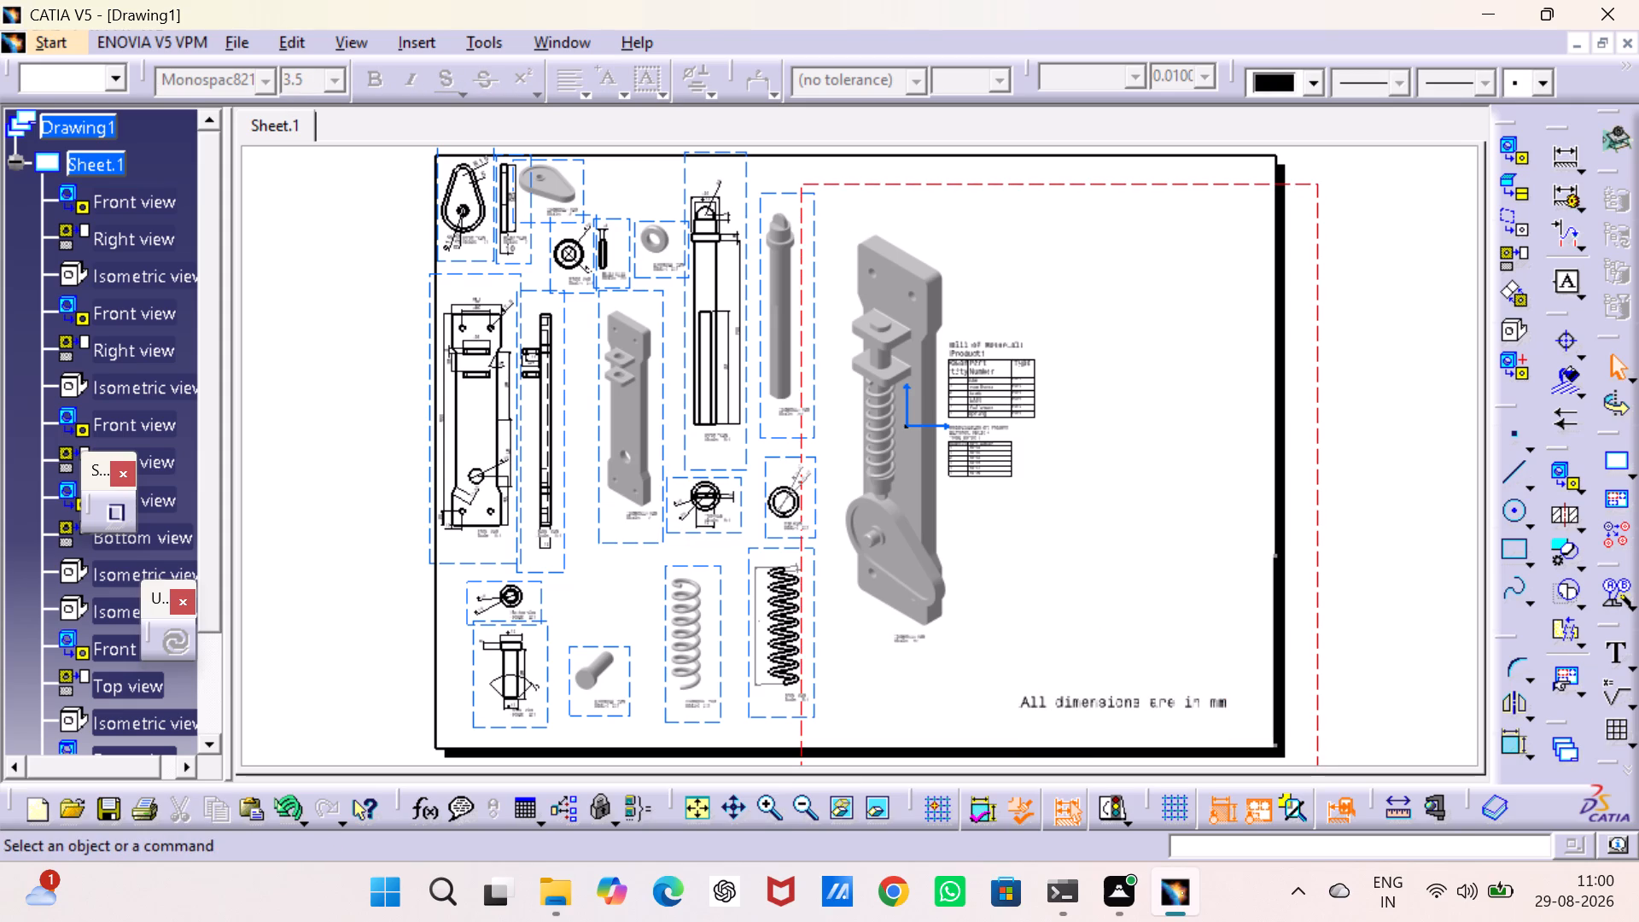
Save the drawing in pdf format as "cam assembly.pdf" in the 3d projects folder, overwriting the existing file.
key(ctrl+s)
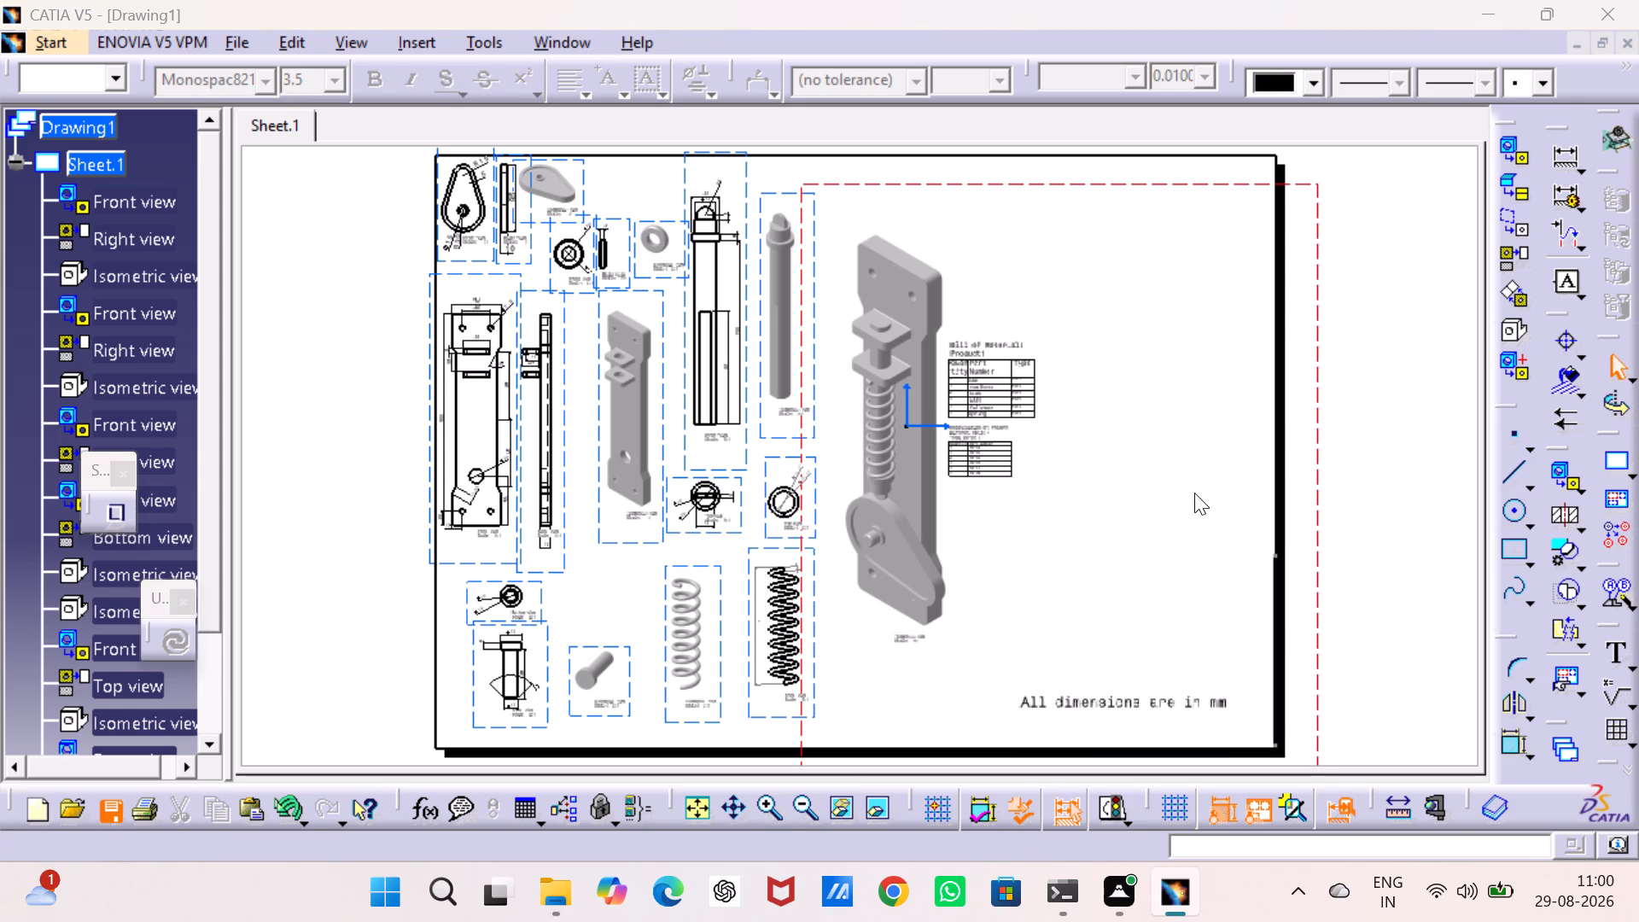
click(936, 572)
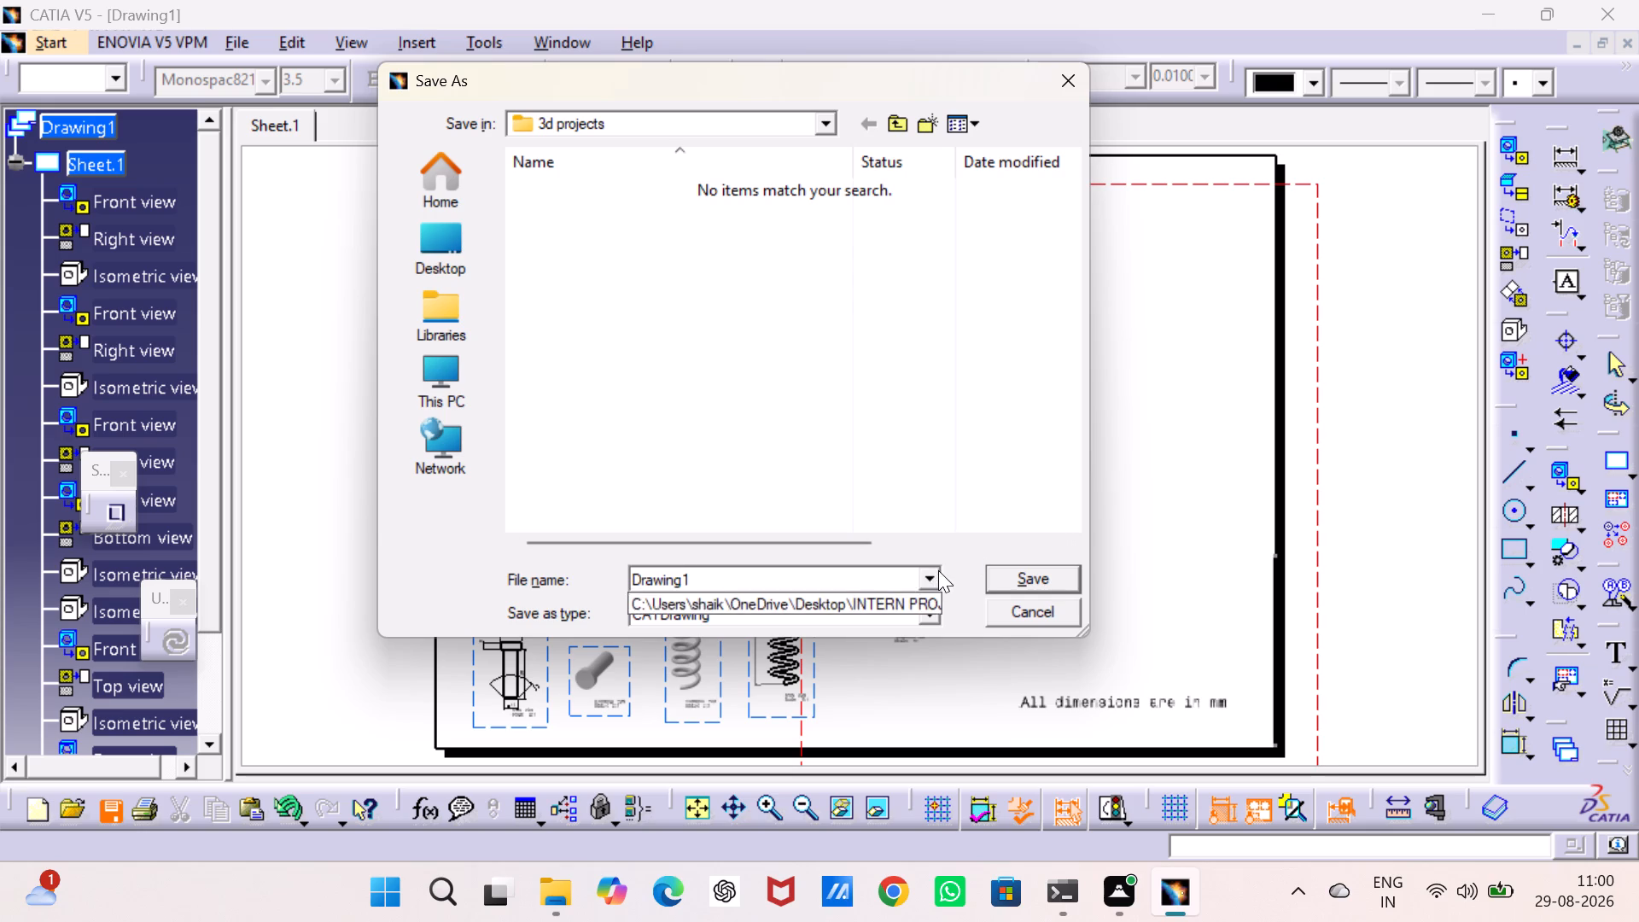
click(932, 576)
click(924, 609)
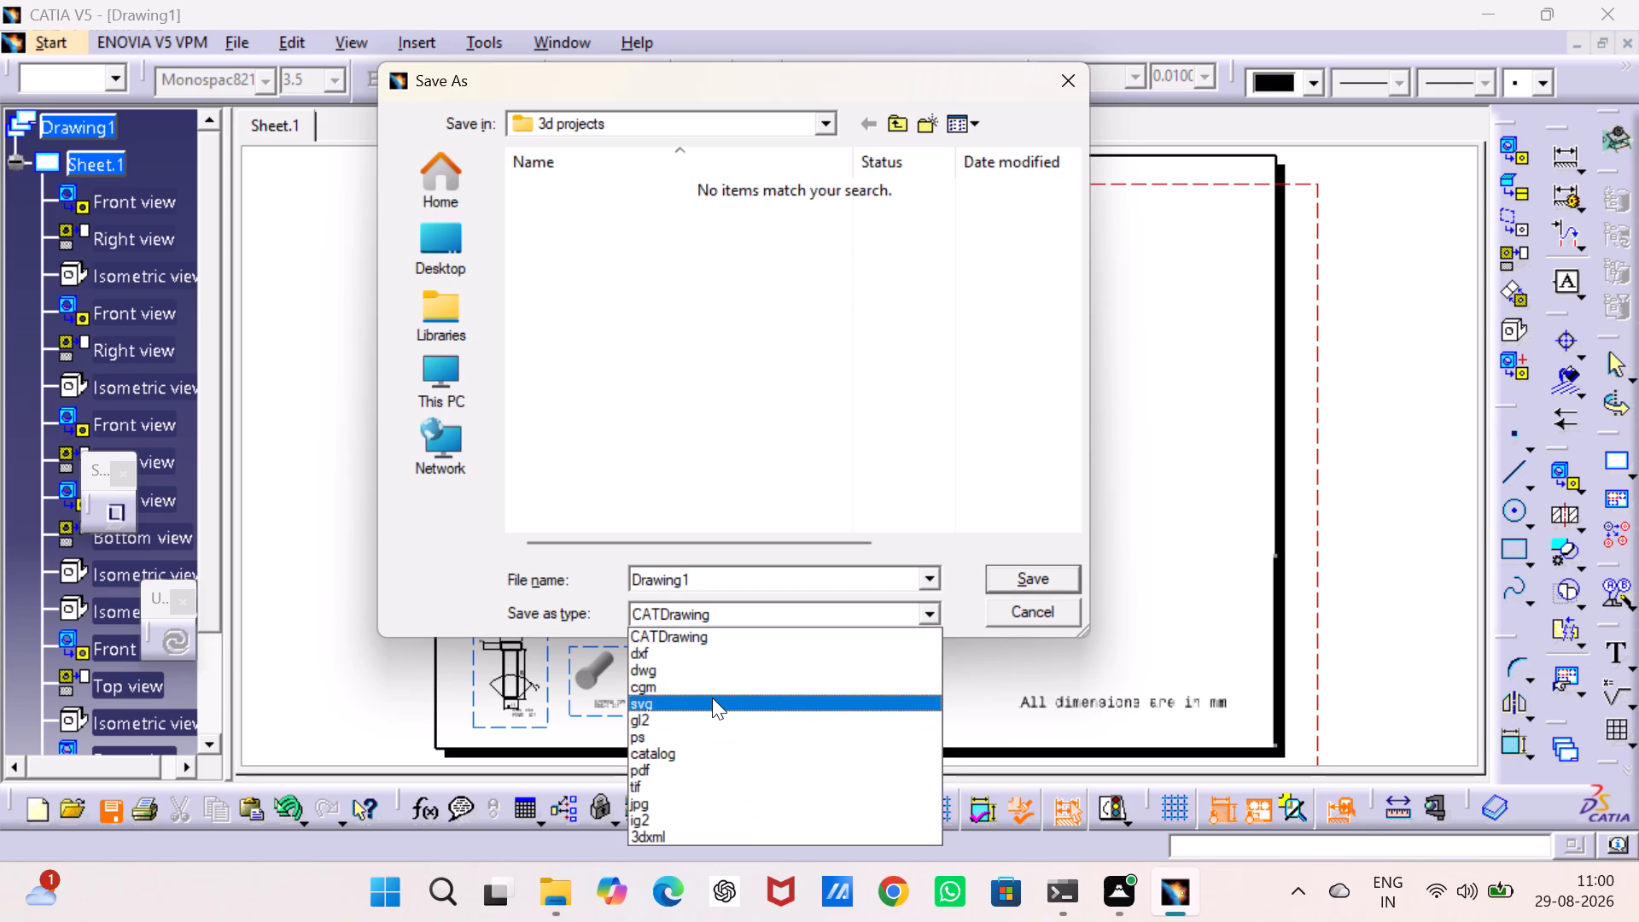
click(710, 762)
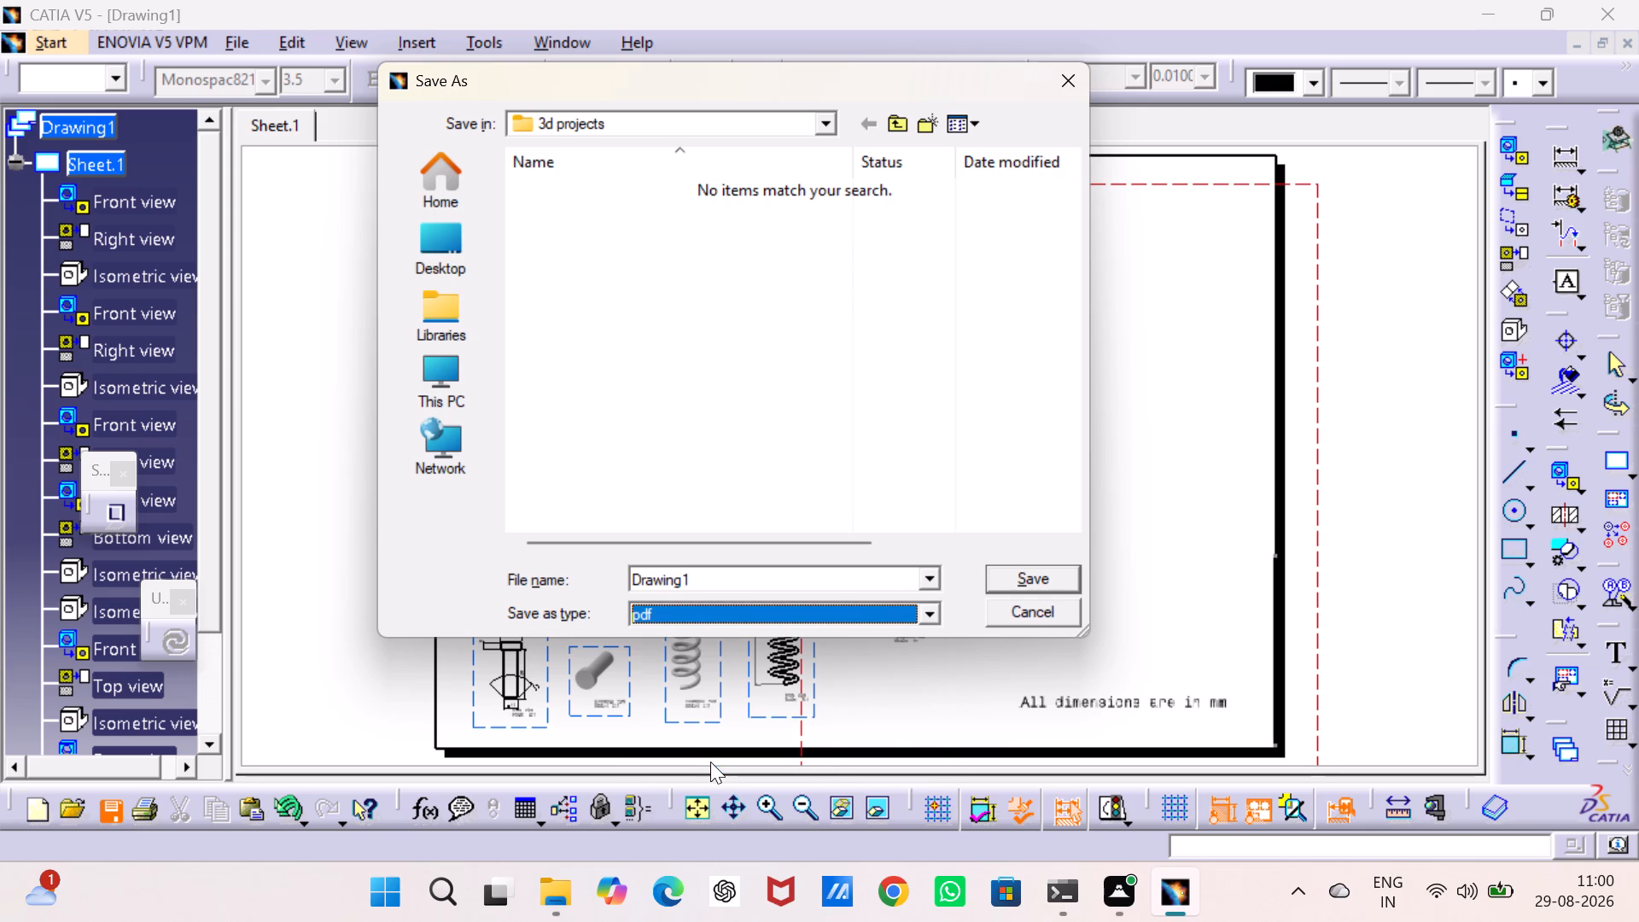
double_click(743, 578)
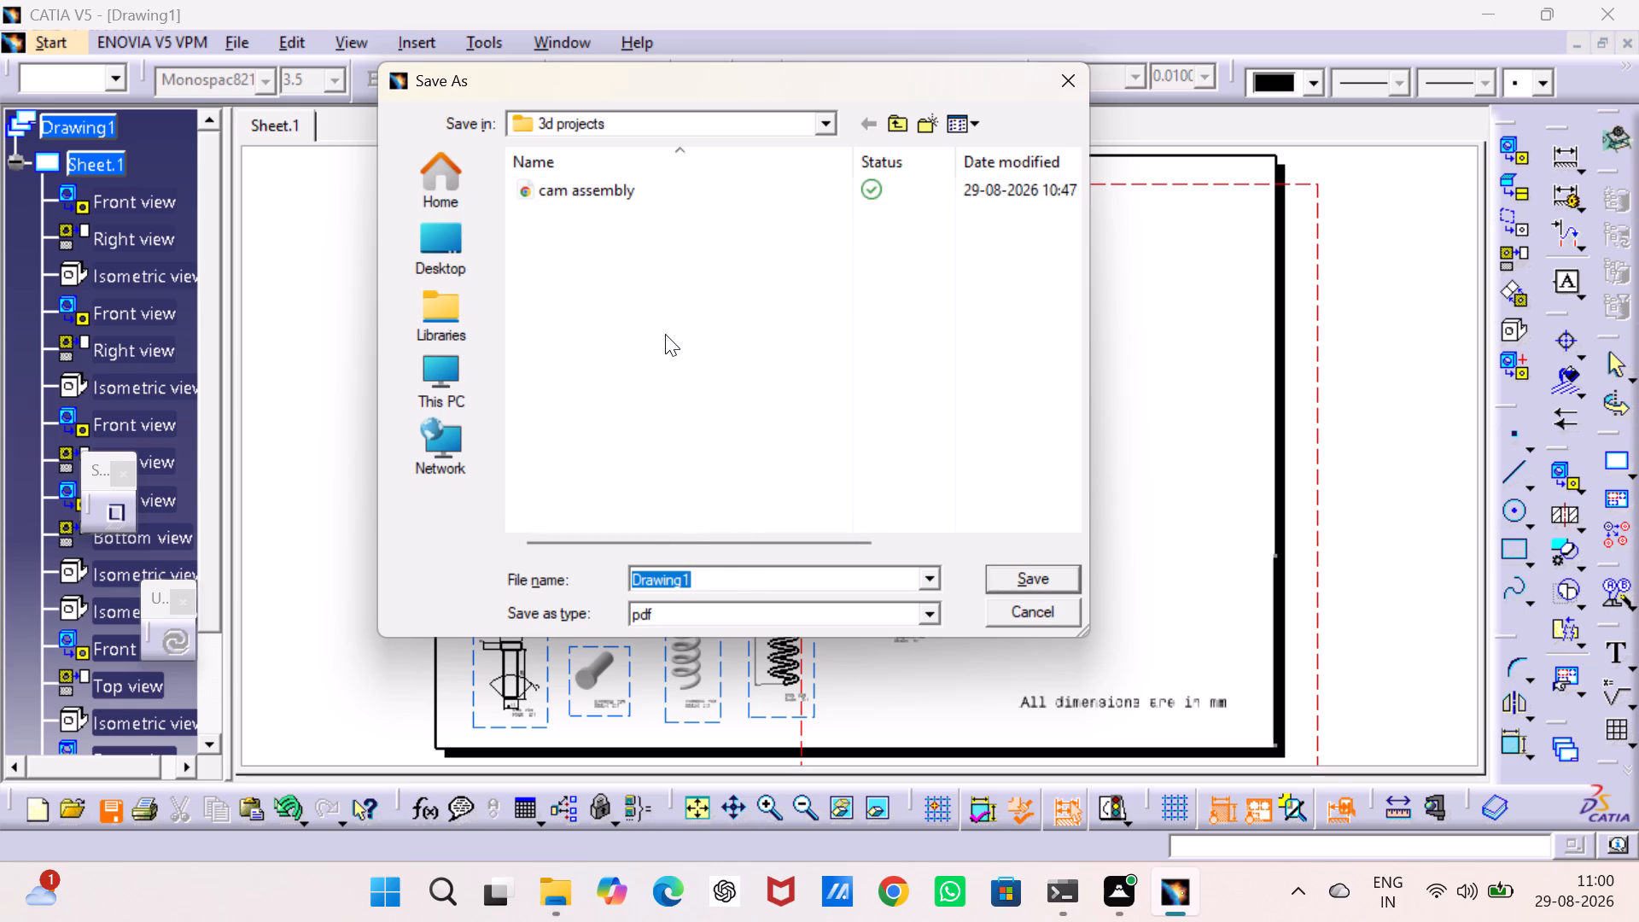
text(cam)
key(space)
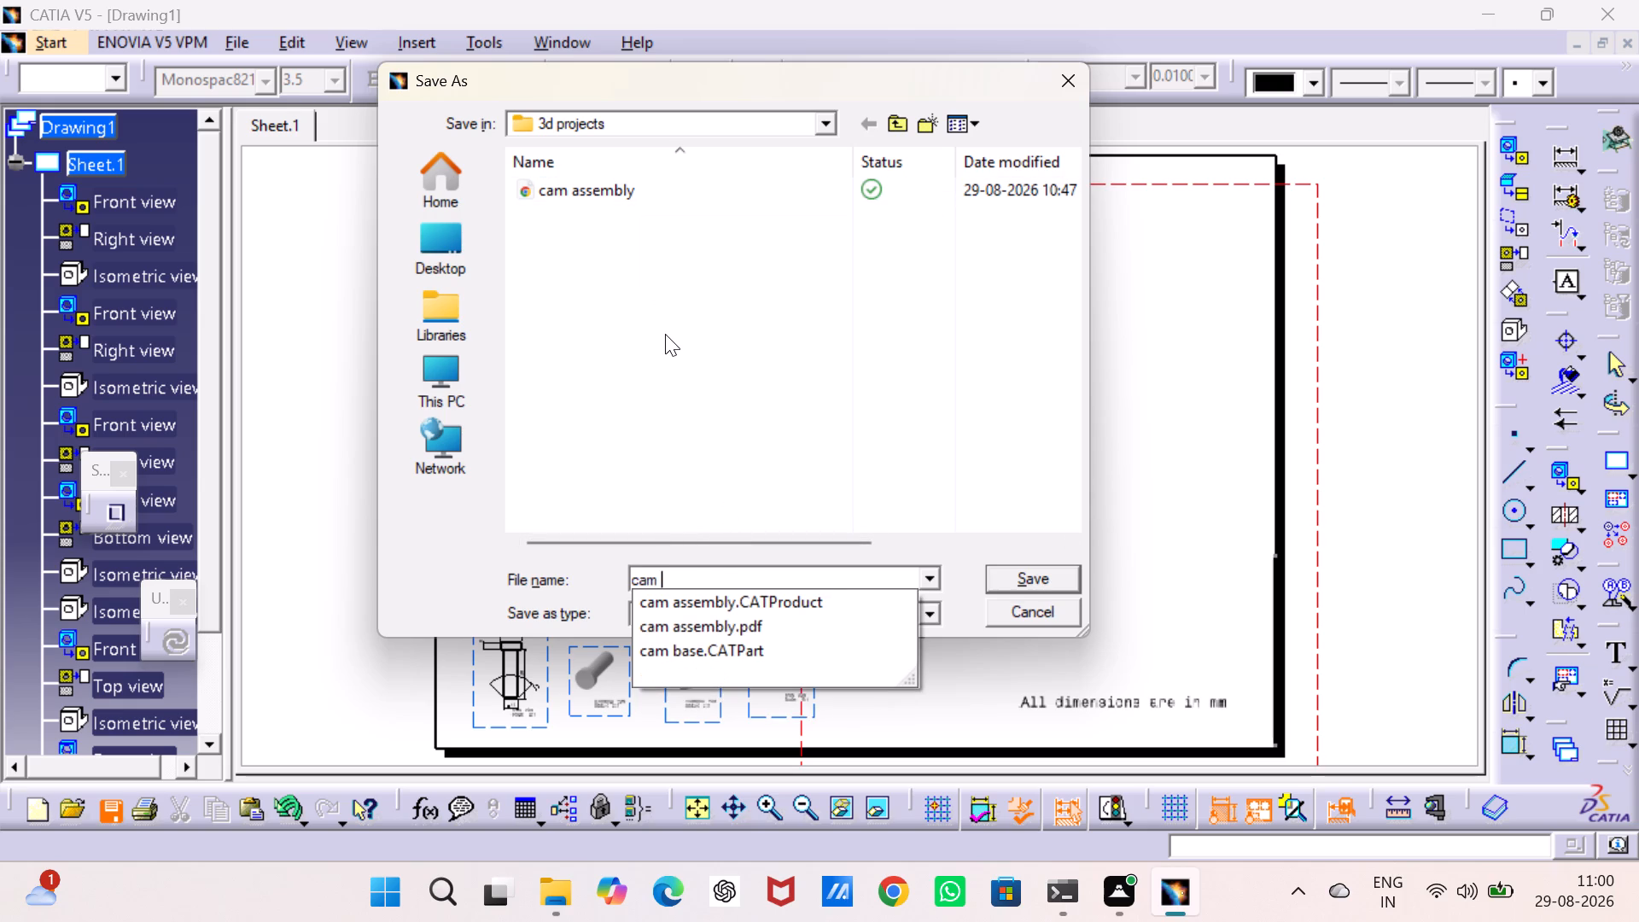
click(748, 626)
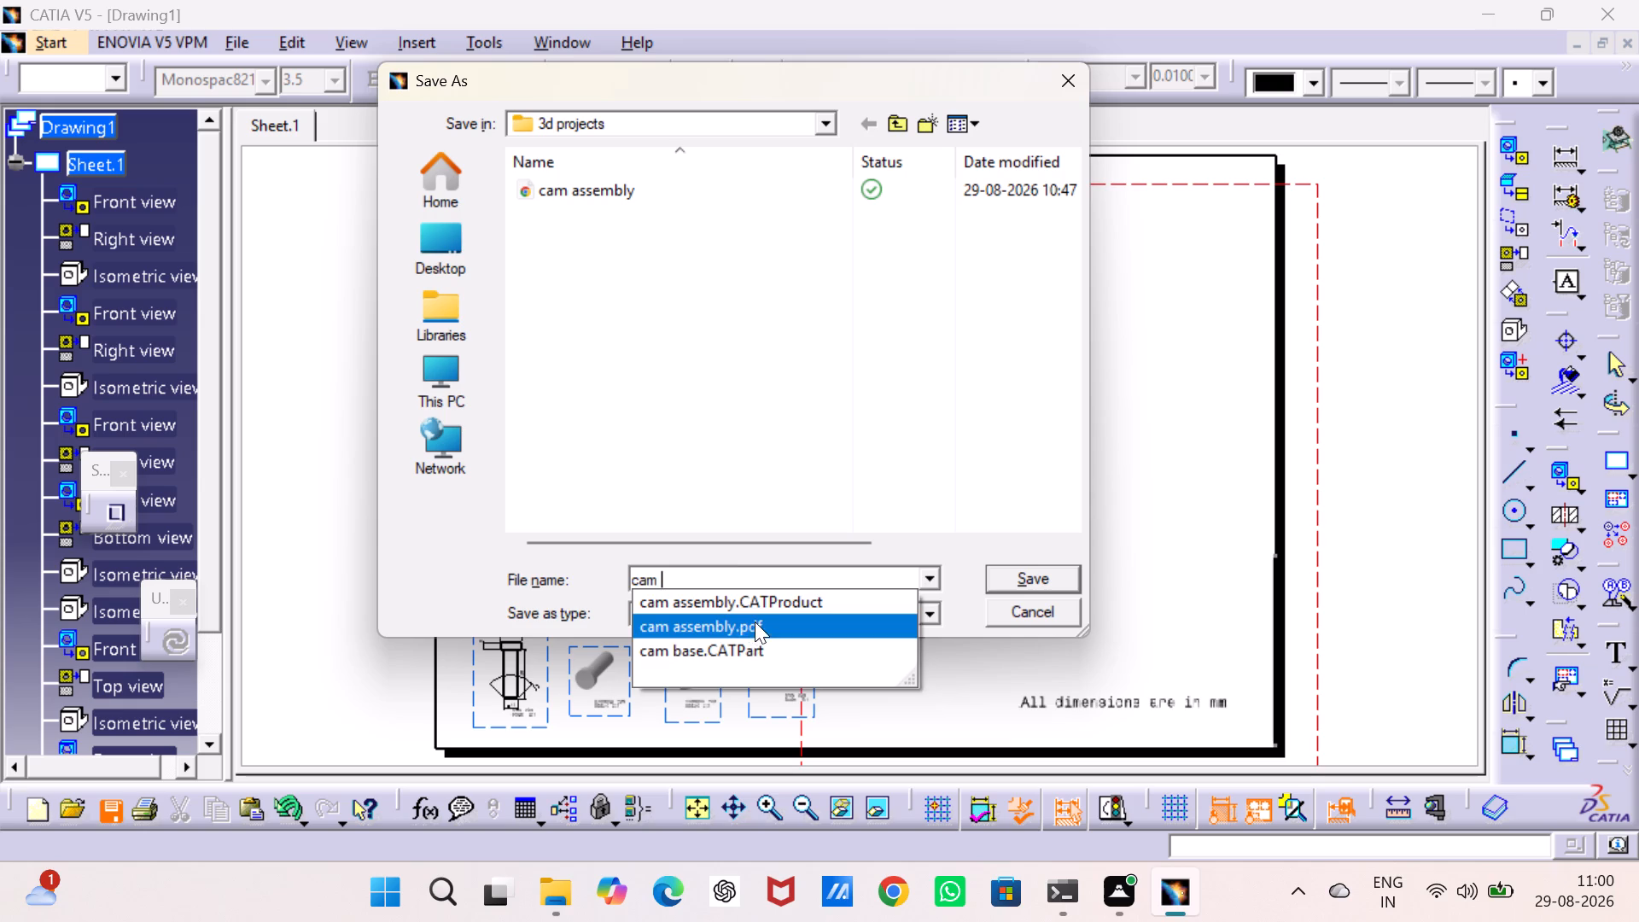
click(1024, 581)
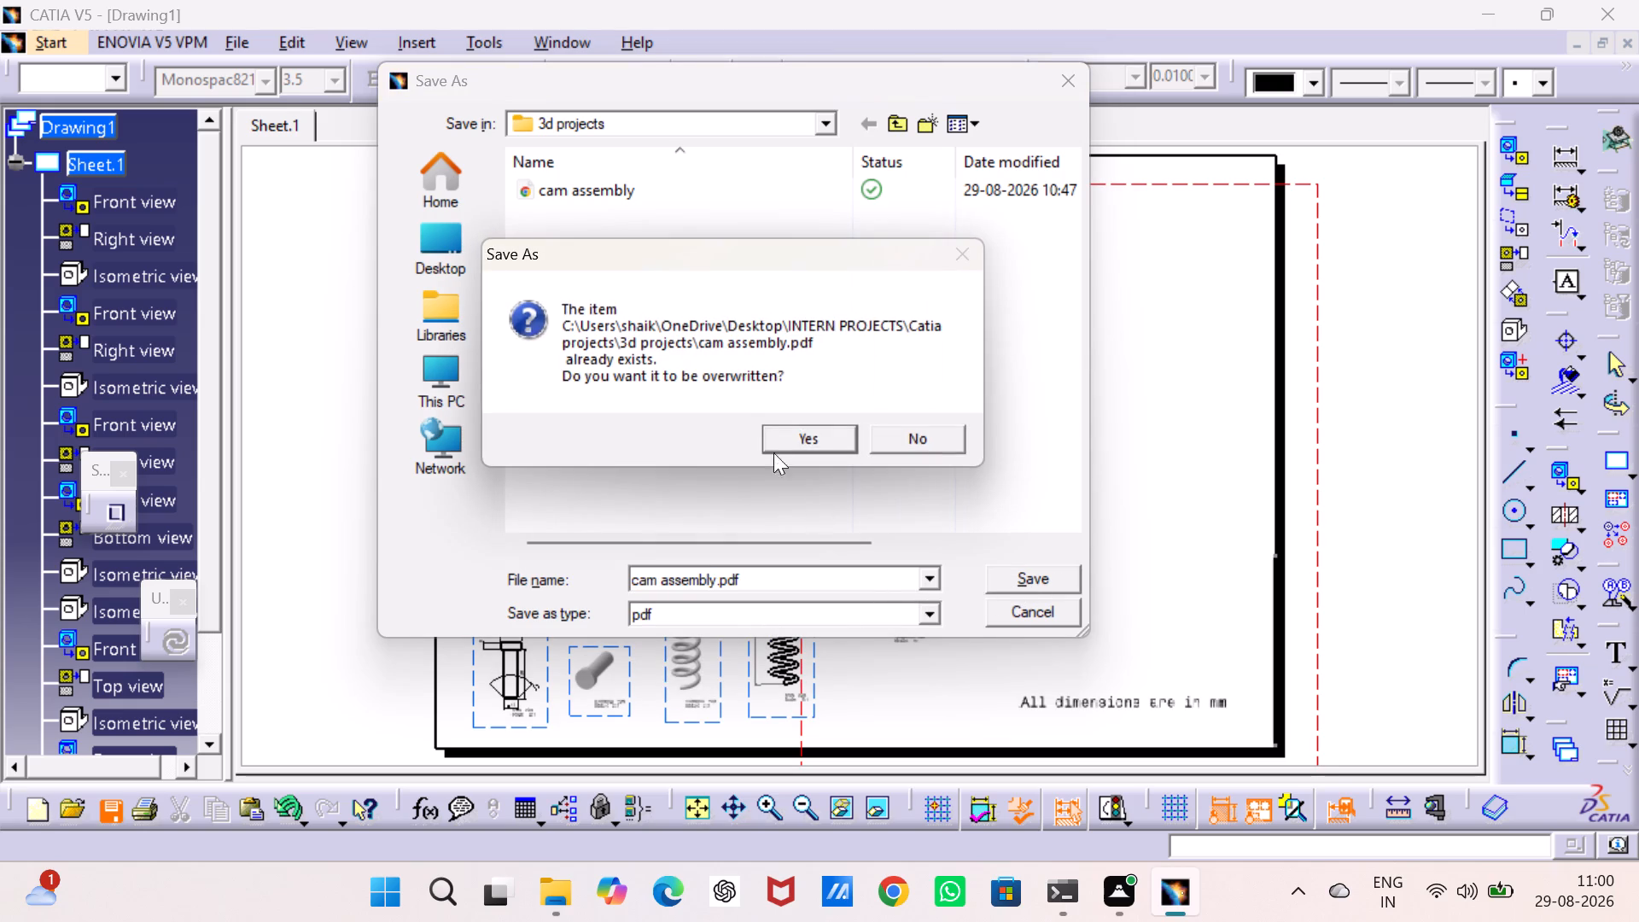
click(792, 431)
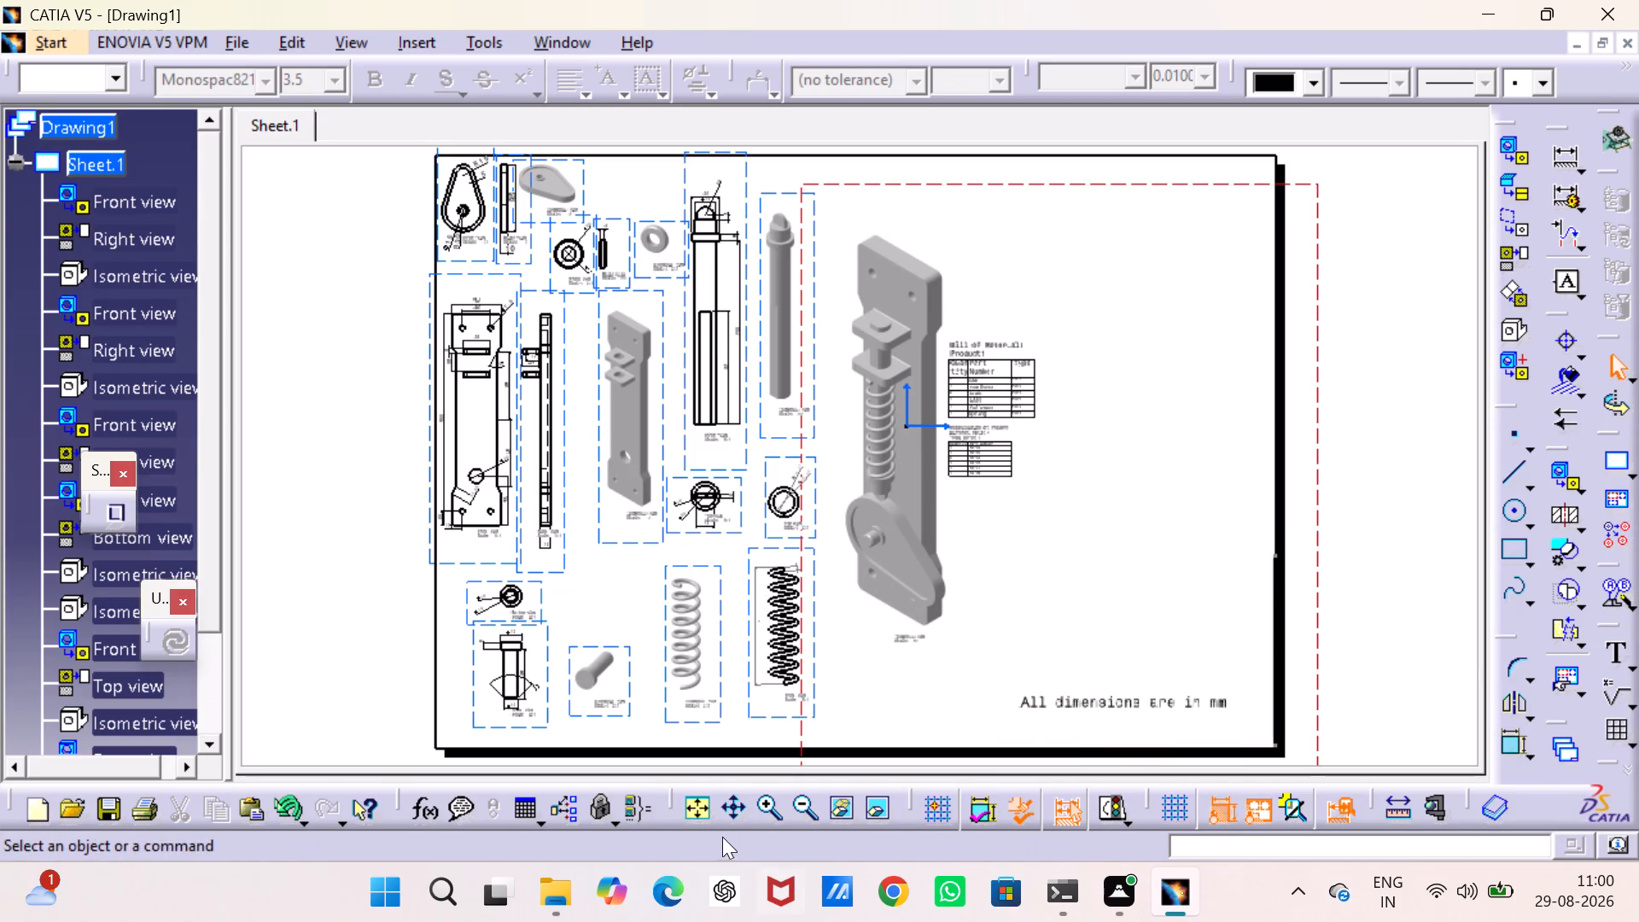
Examine the Bill of Material and recapitulation tables beside the assembly's isometric view.
triple_click(775, 804)
click(775, 802)
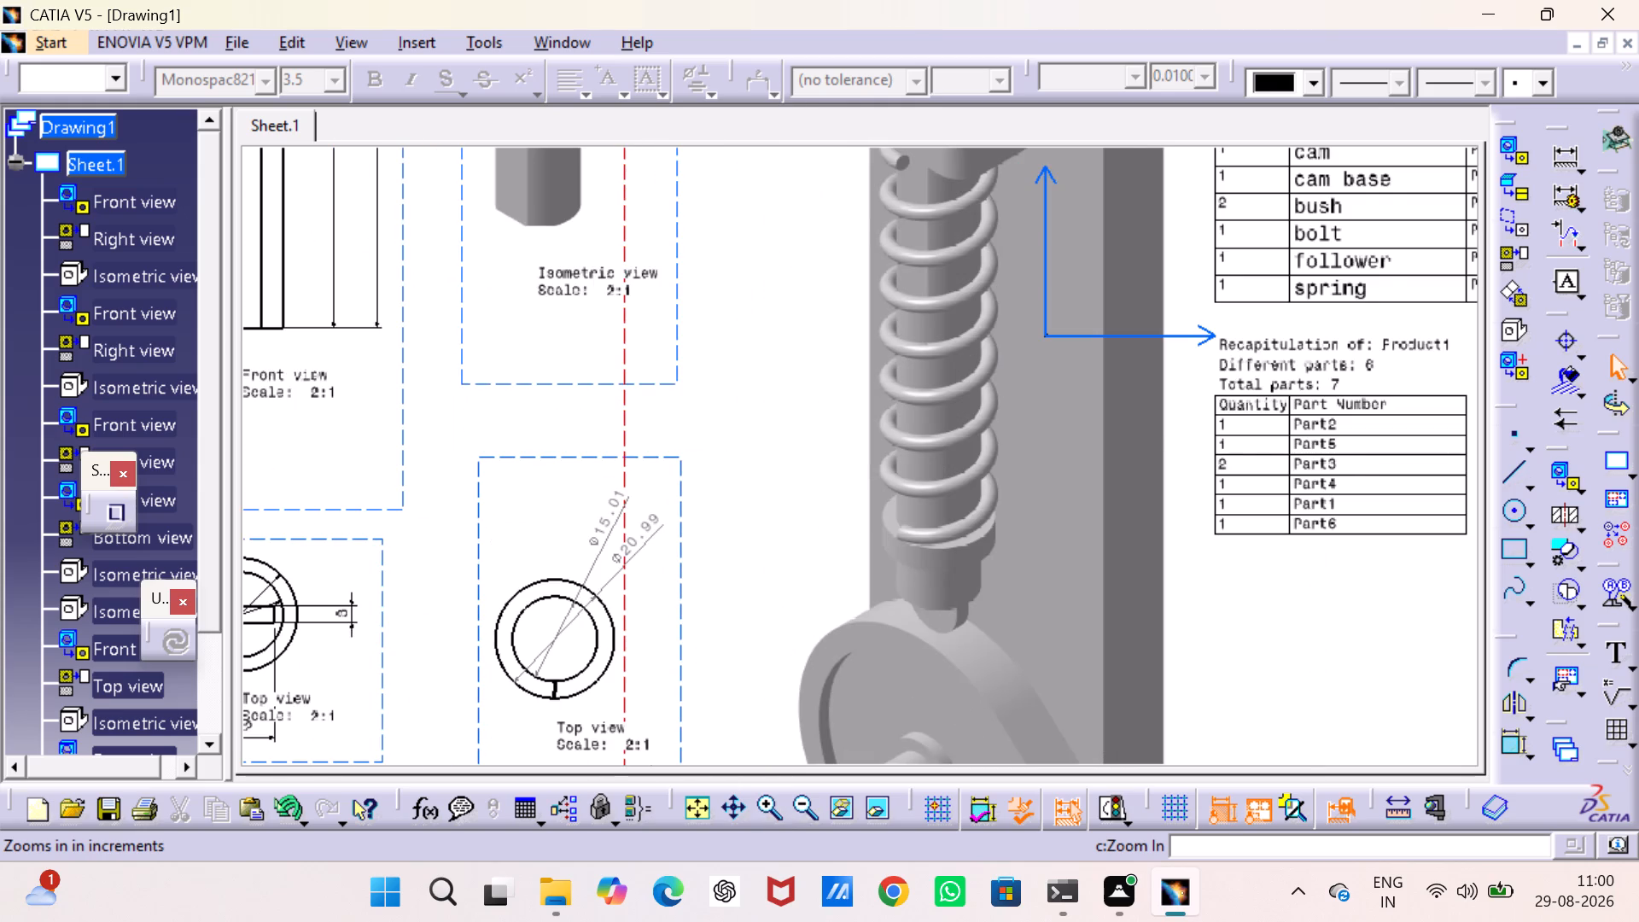
middle_drag(1054, 562, 599, 783)
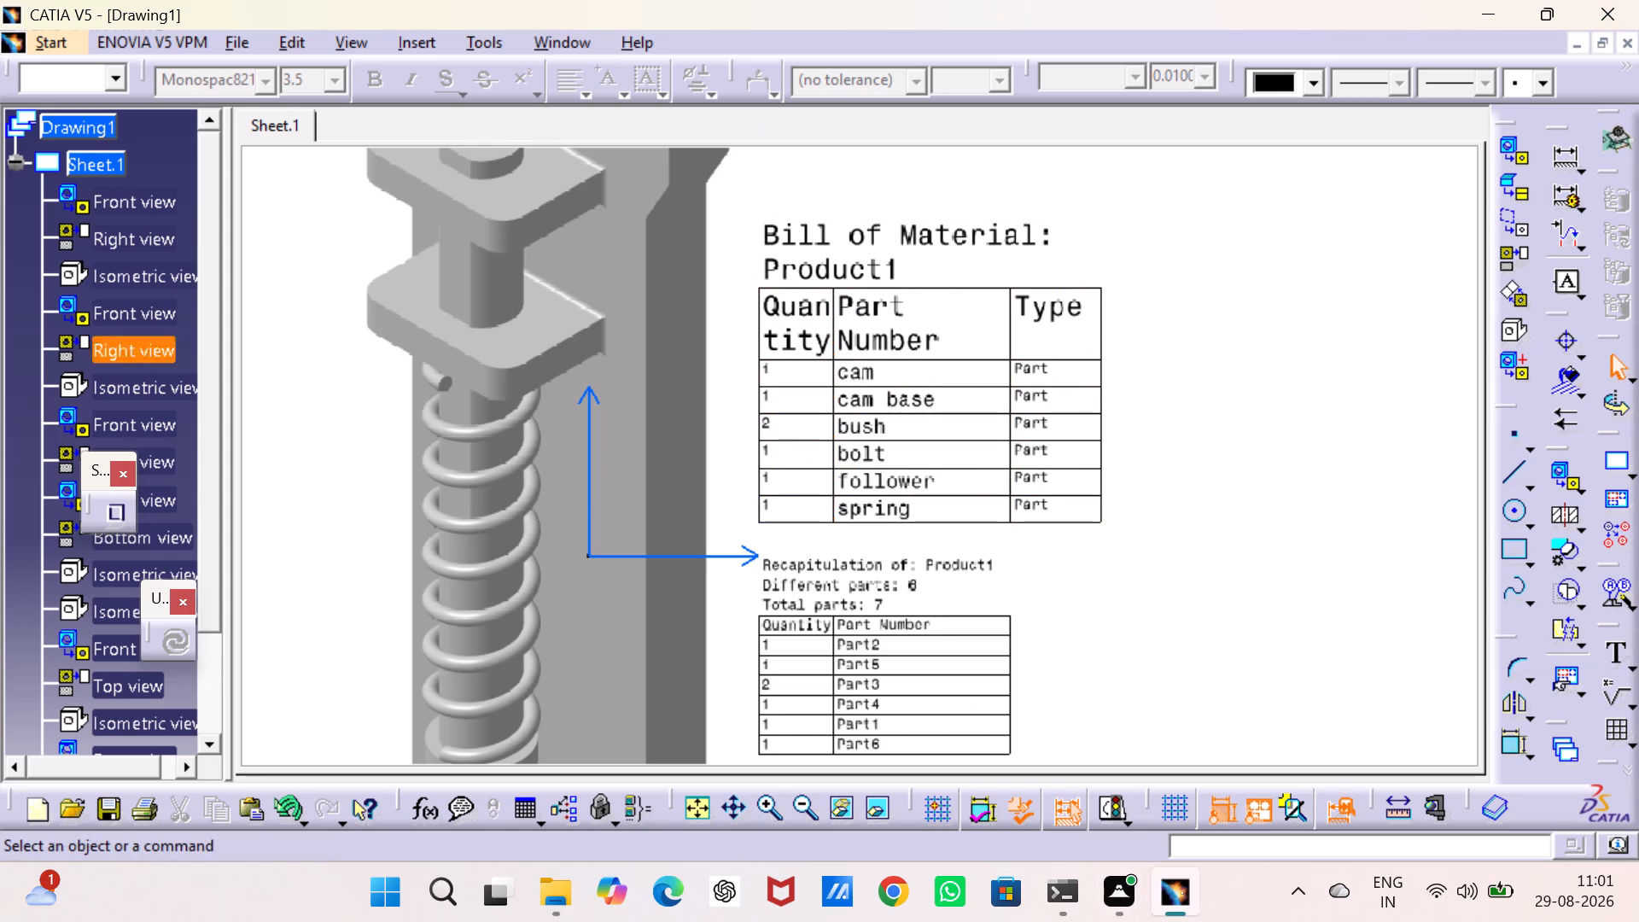
click(119, 505)
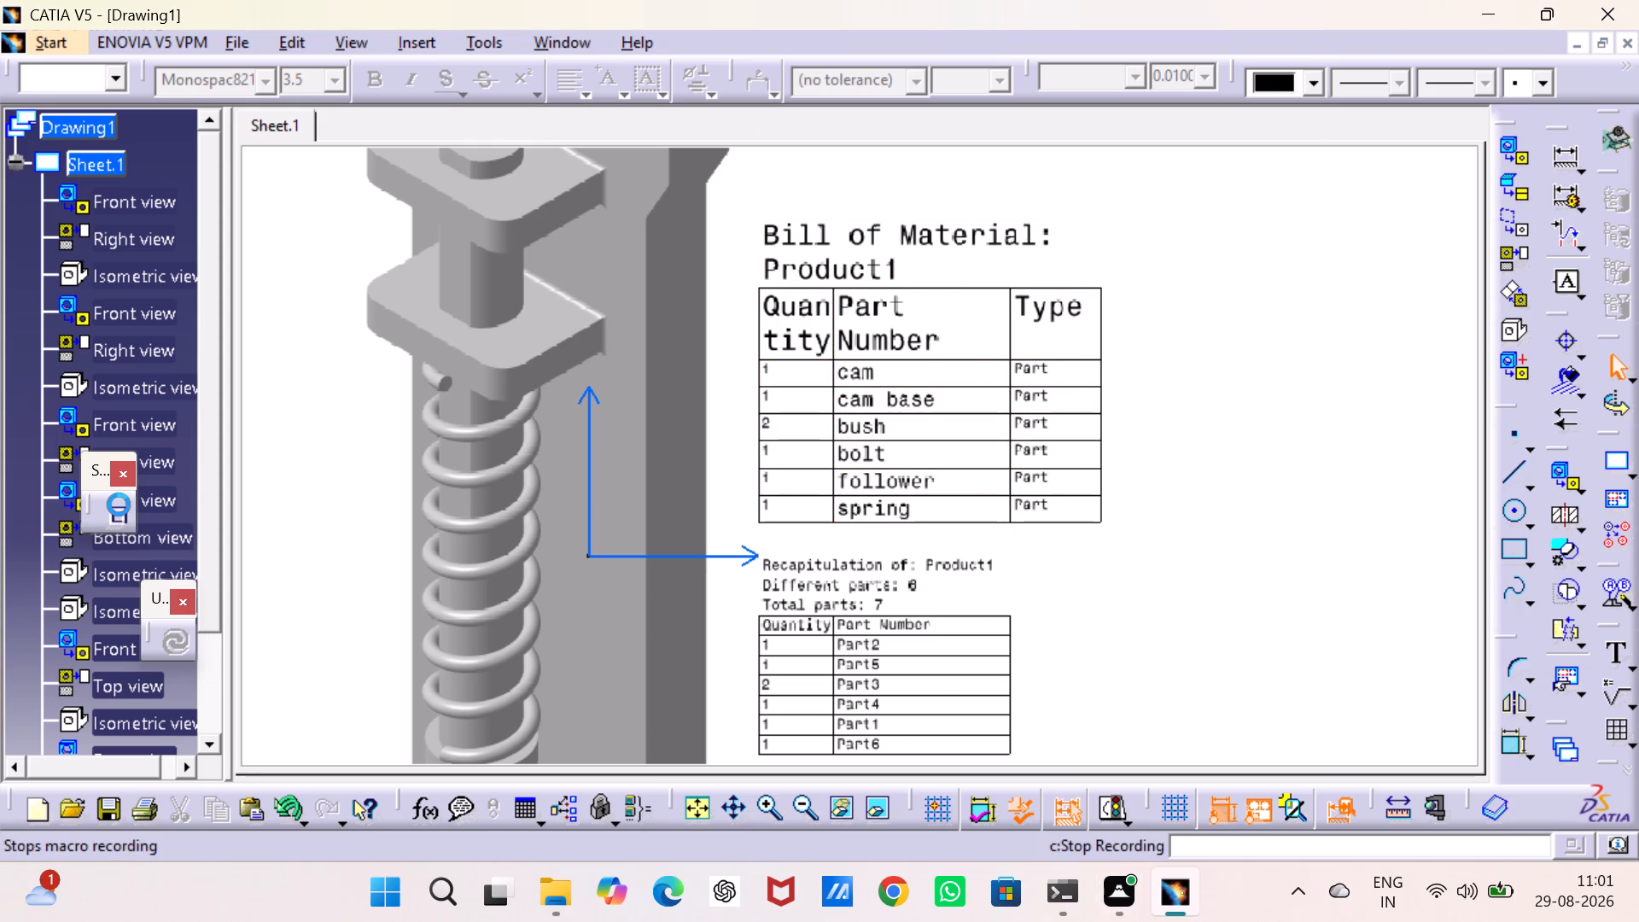
click(1183, 446)
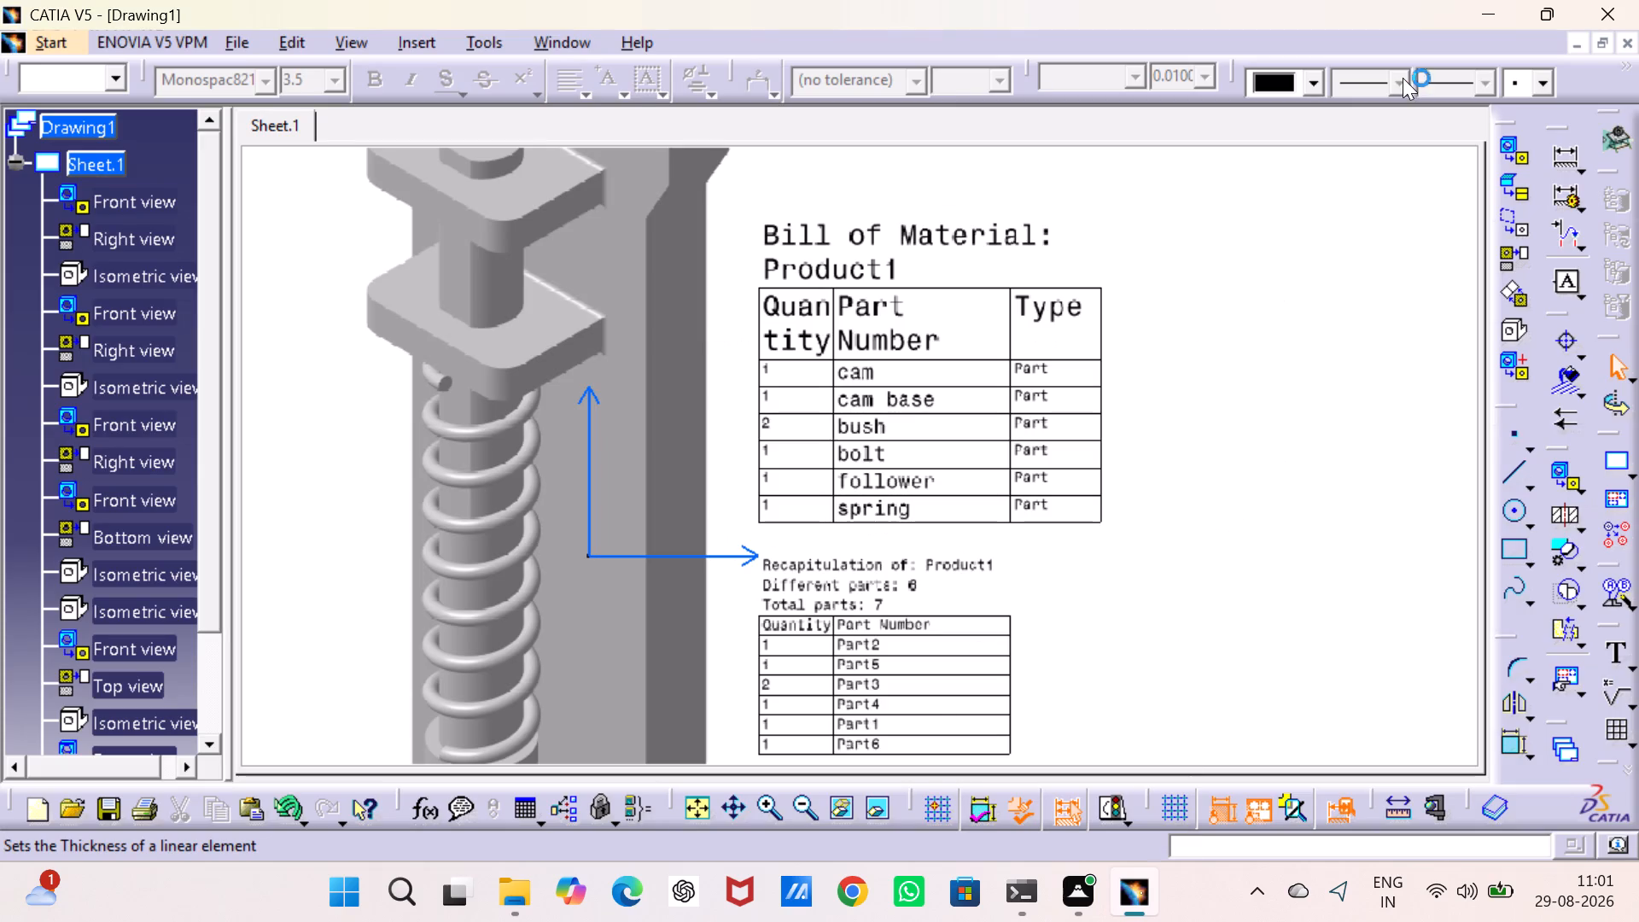
click(1558, 20)
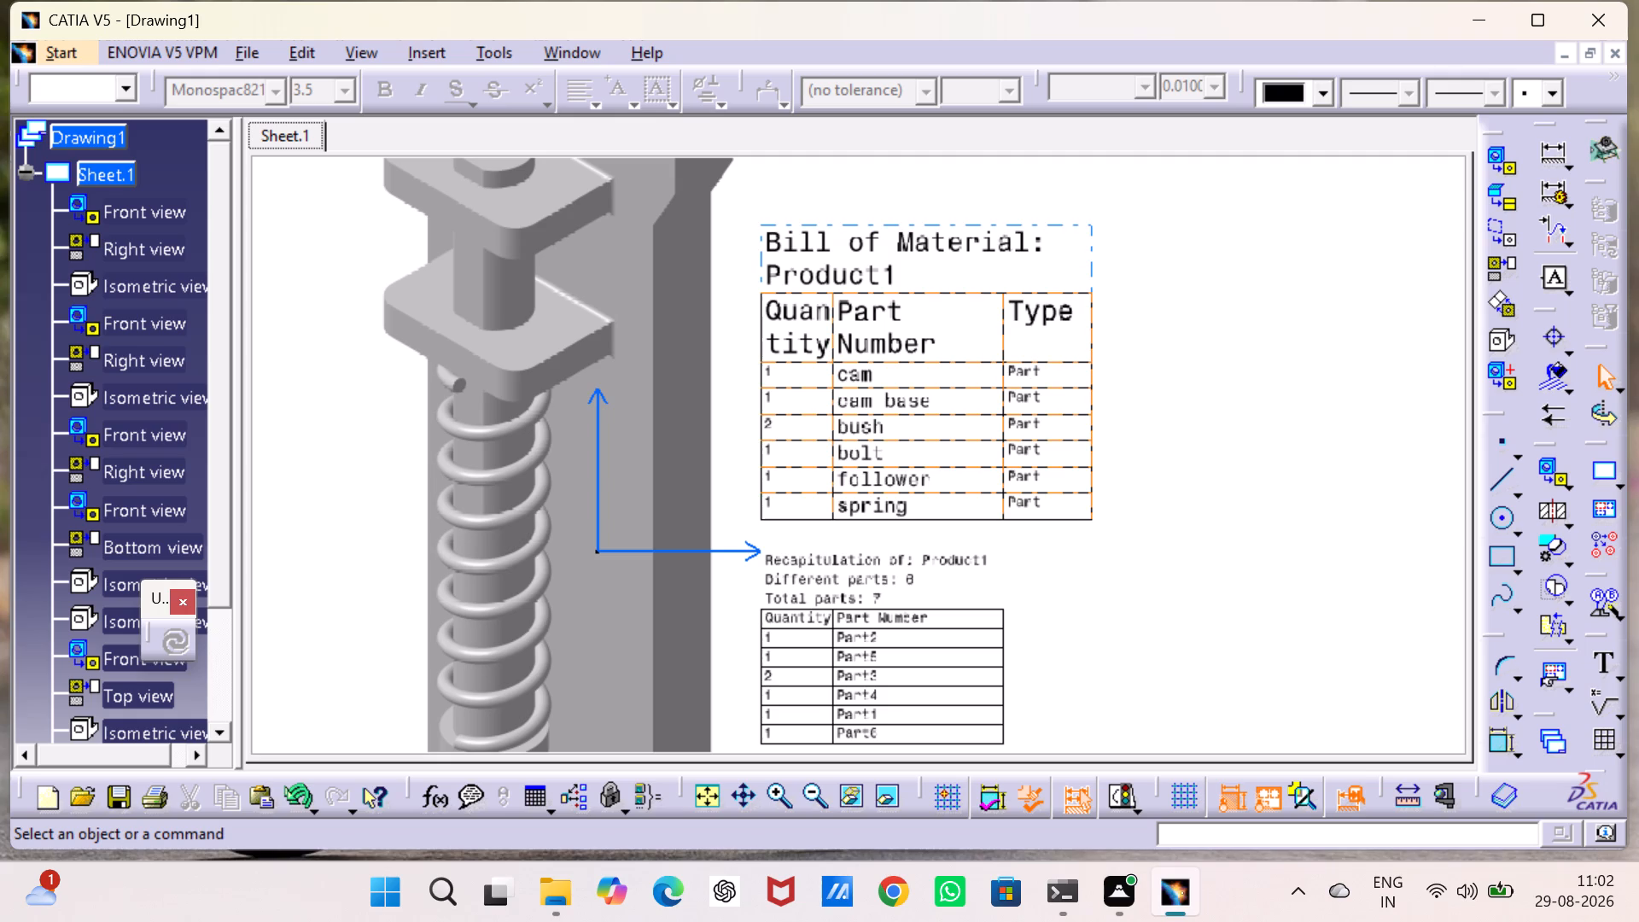
Replace the Part2 entry in the recapitulation table's Part Number column with "came base".
middle_drag(1194, 608, 1204, 460)
double_click(883, 487)
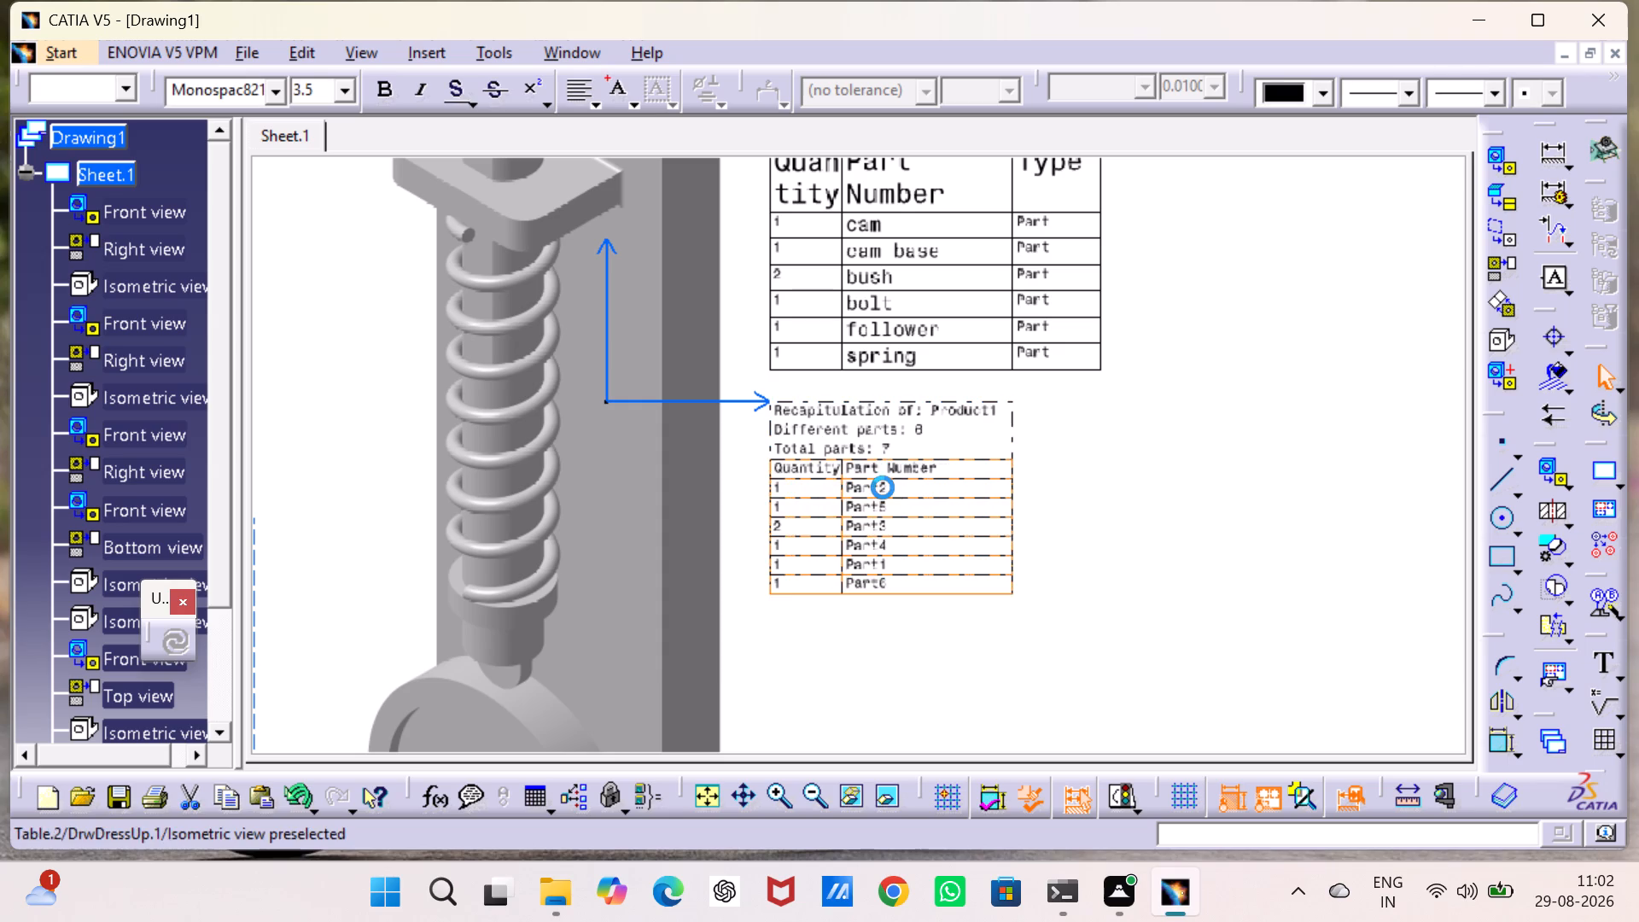
click(884, 487)
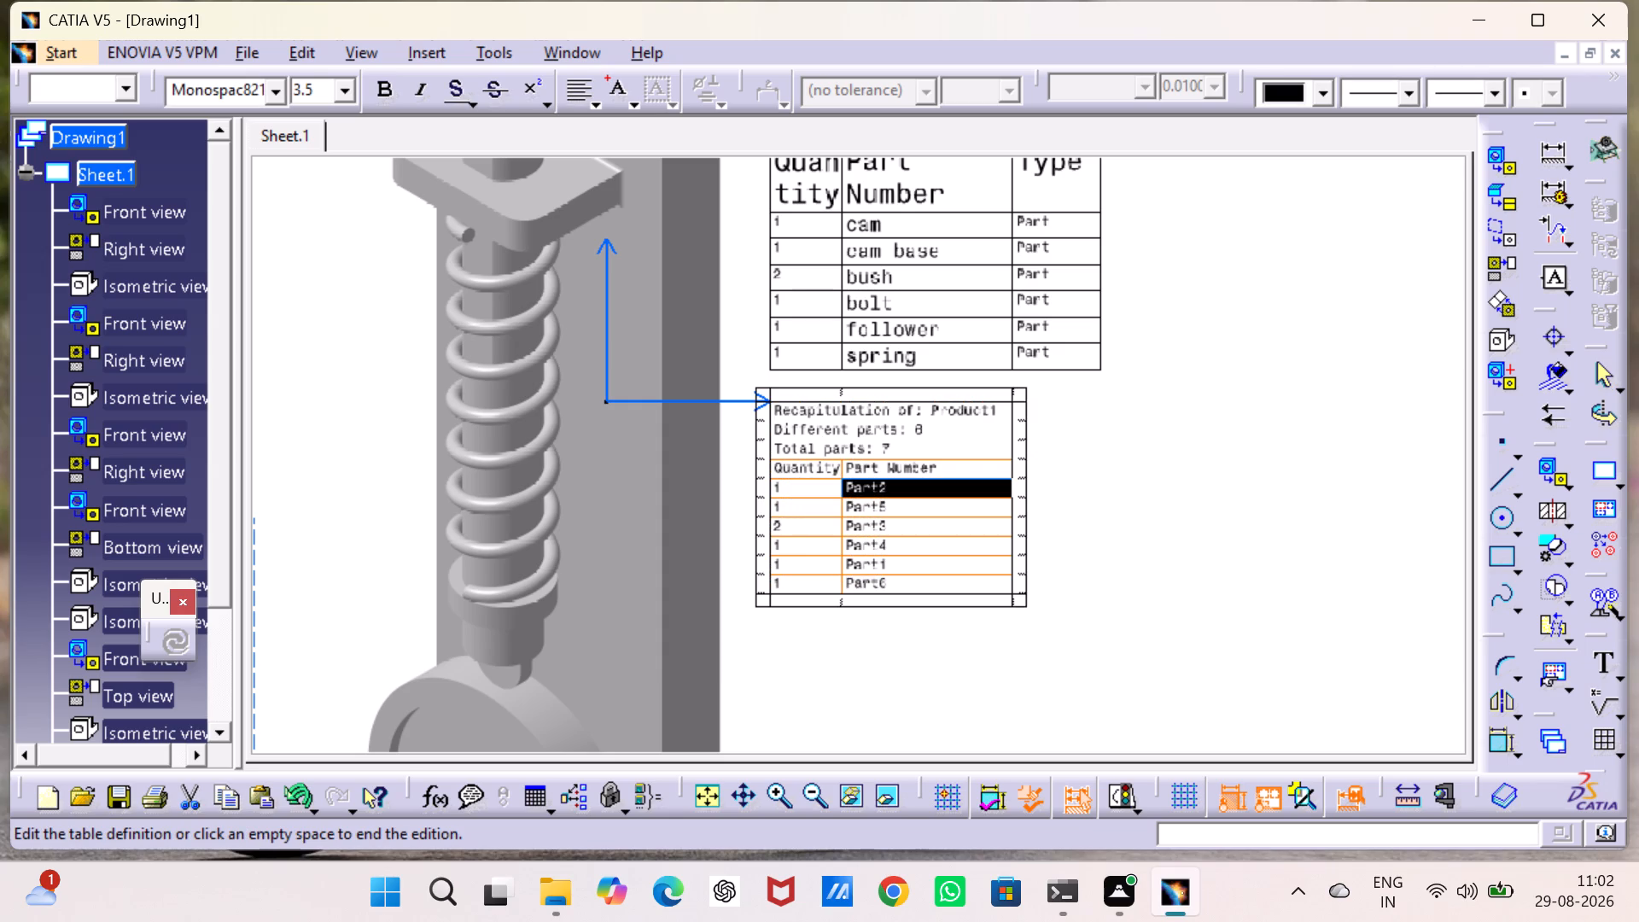
click(884, 487)
double_click(884, 487)
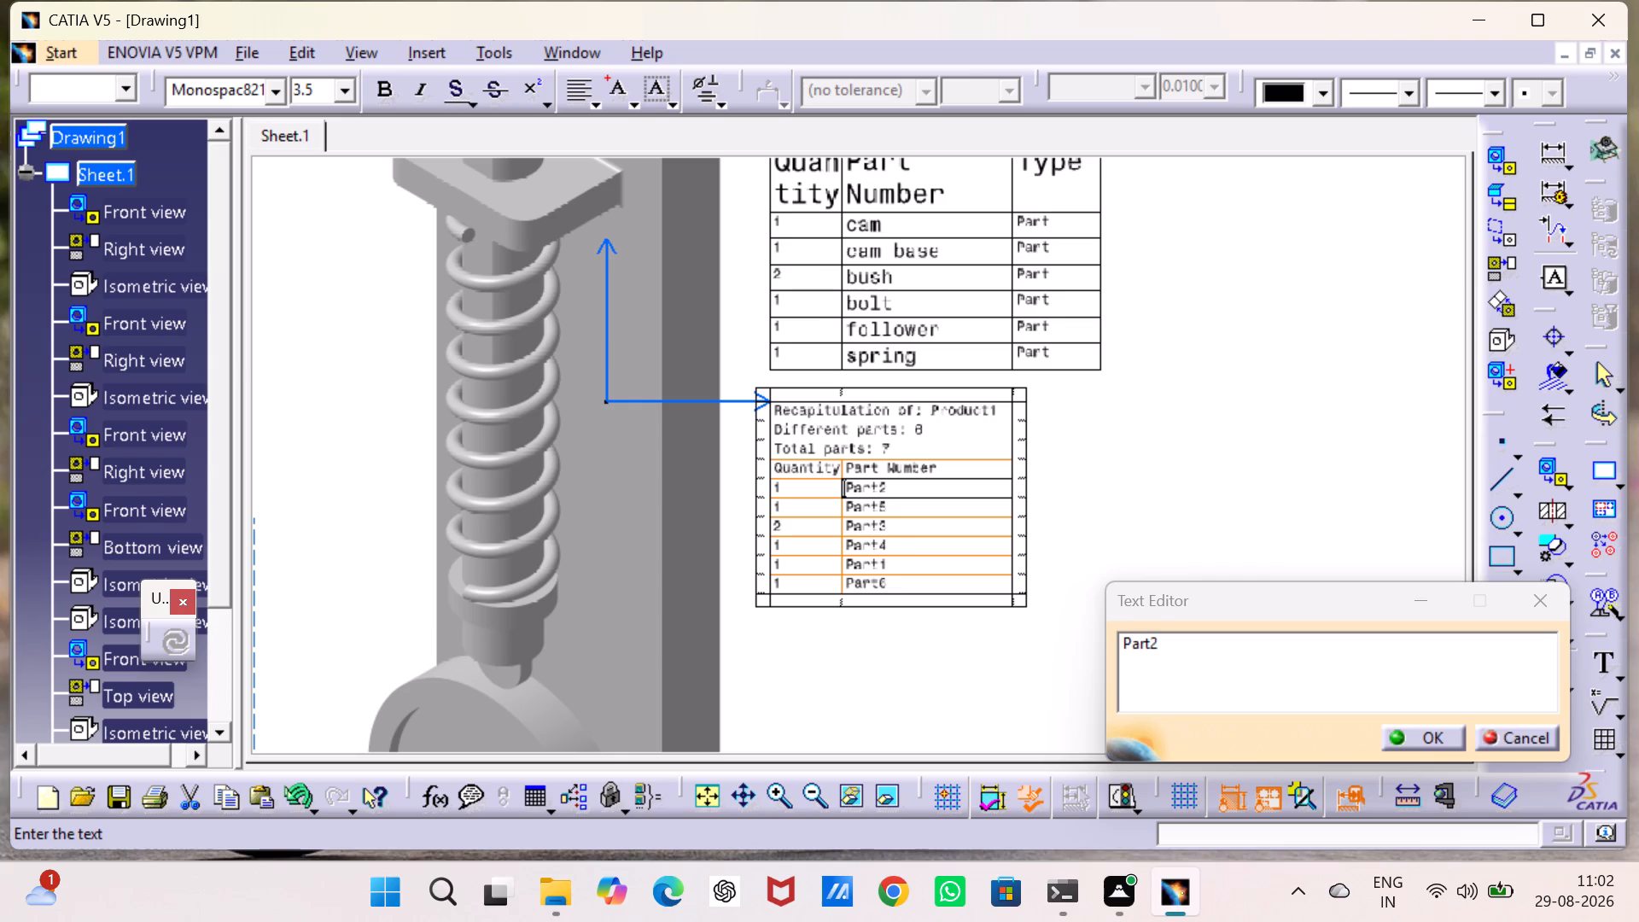
double_click(1229, 662)
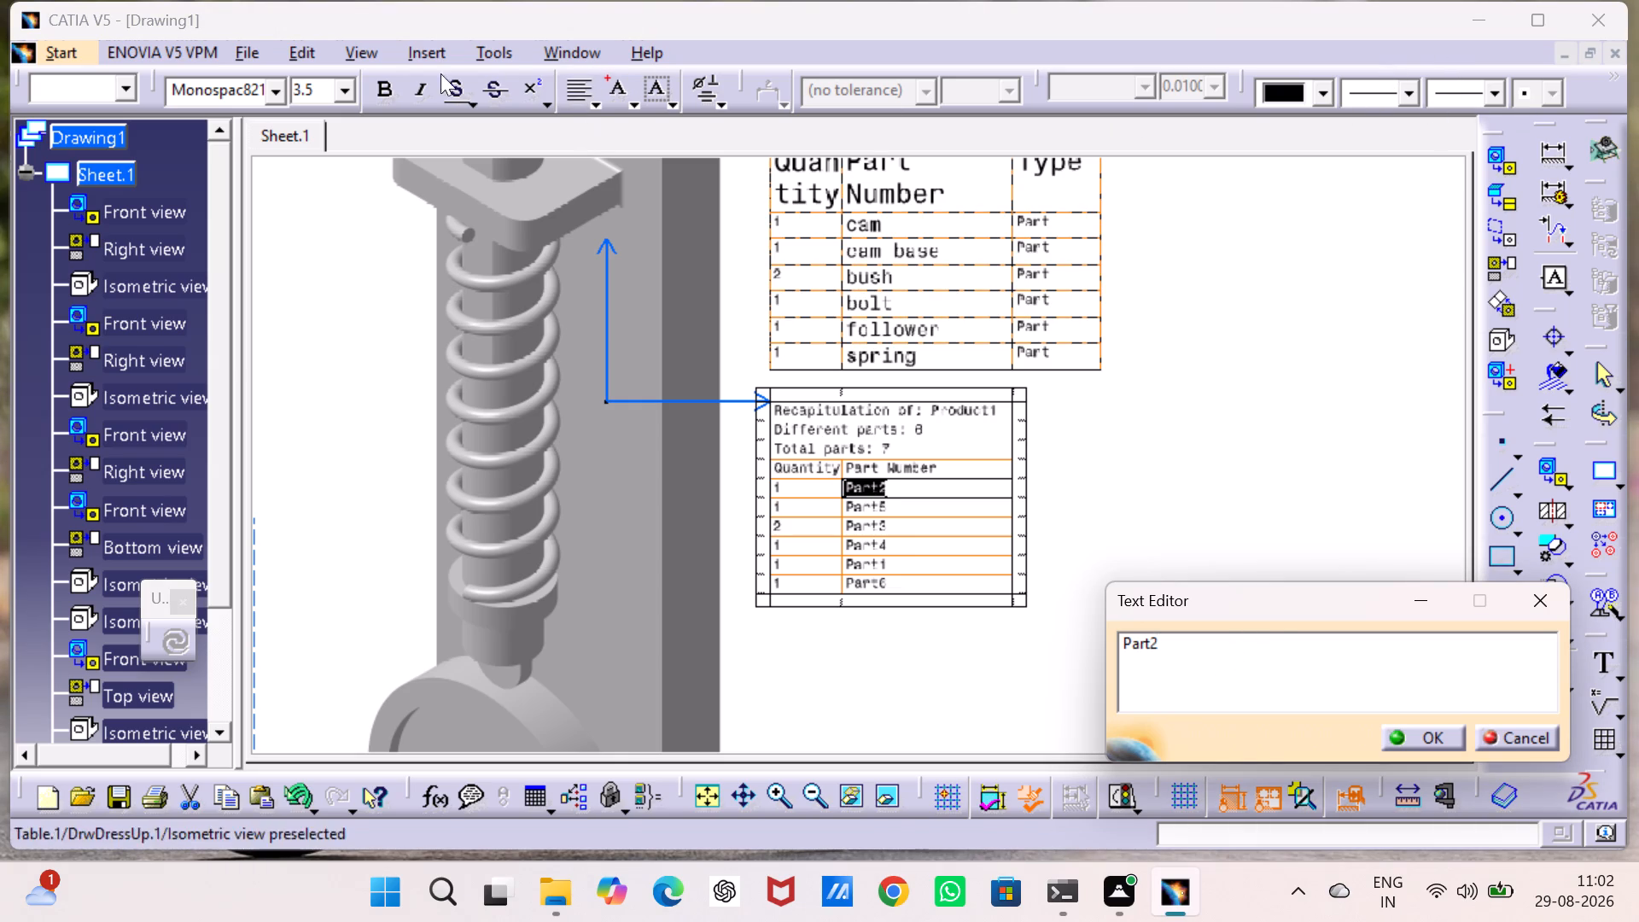
click(344, 83)
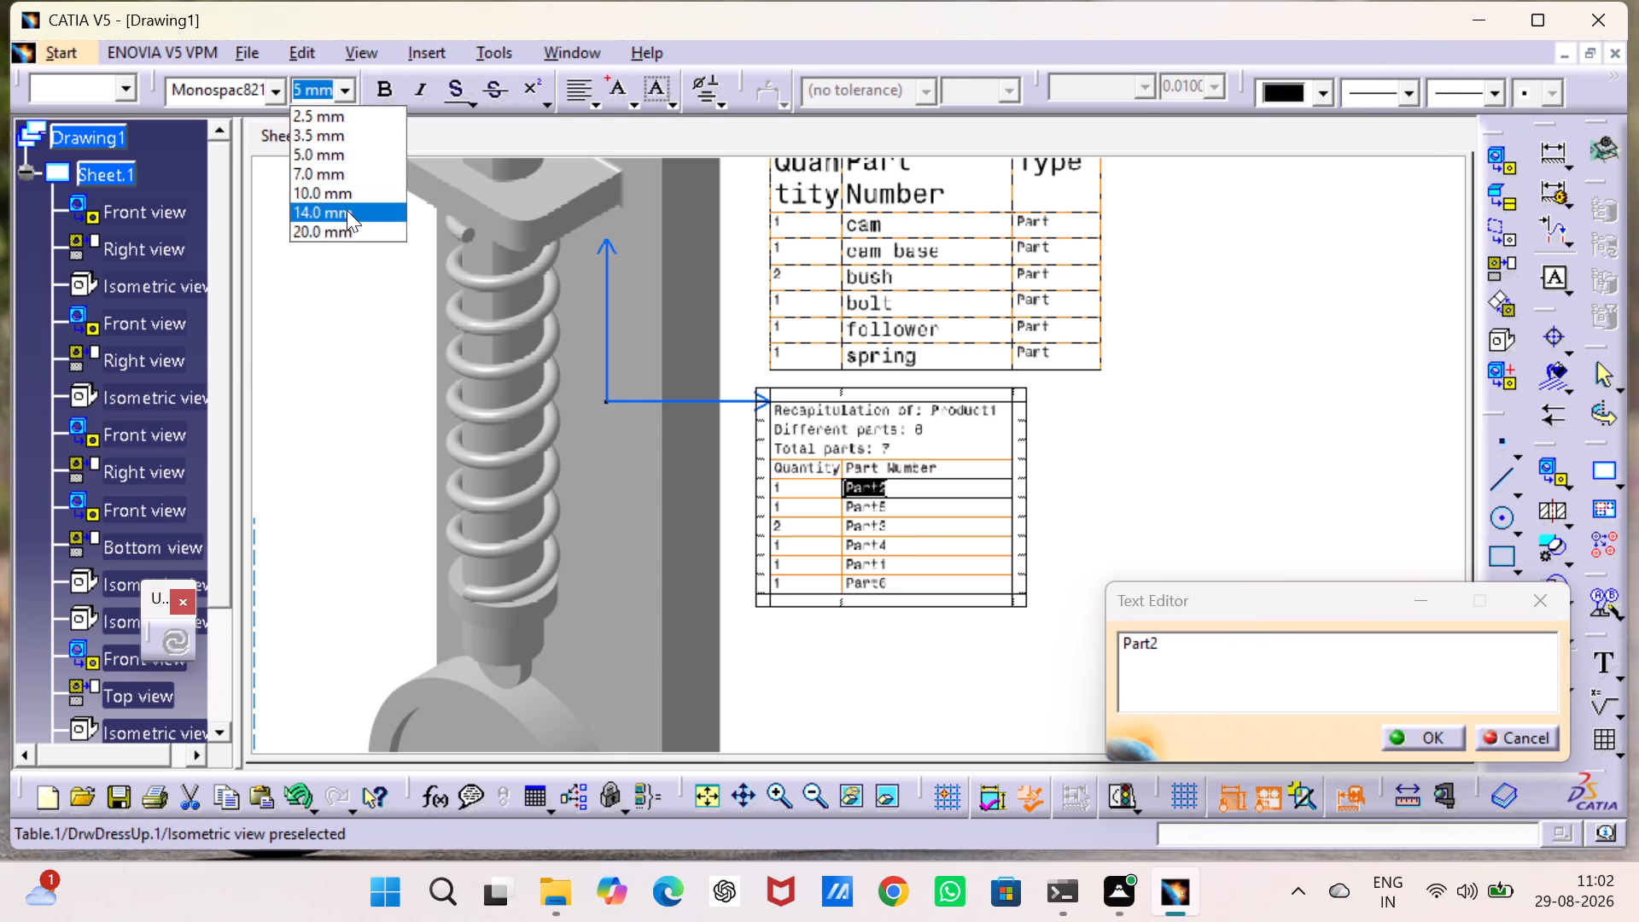
click(347, 203)
double_click(1222, 646)
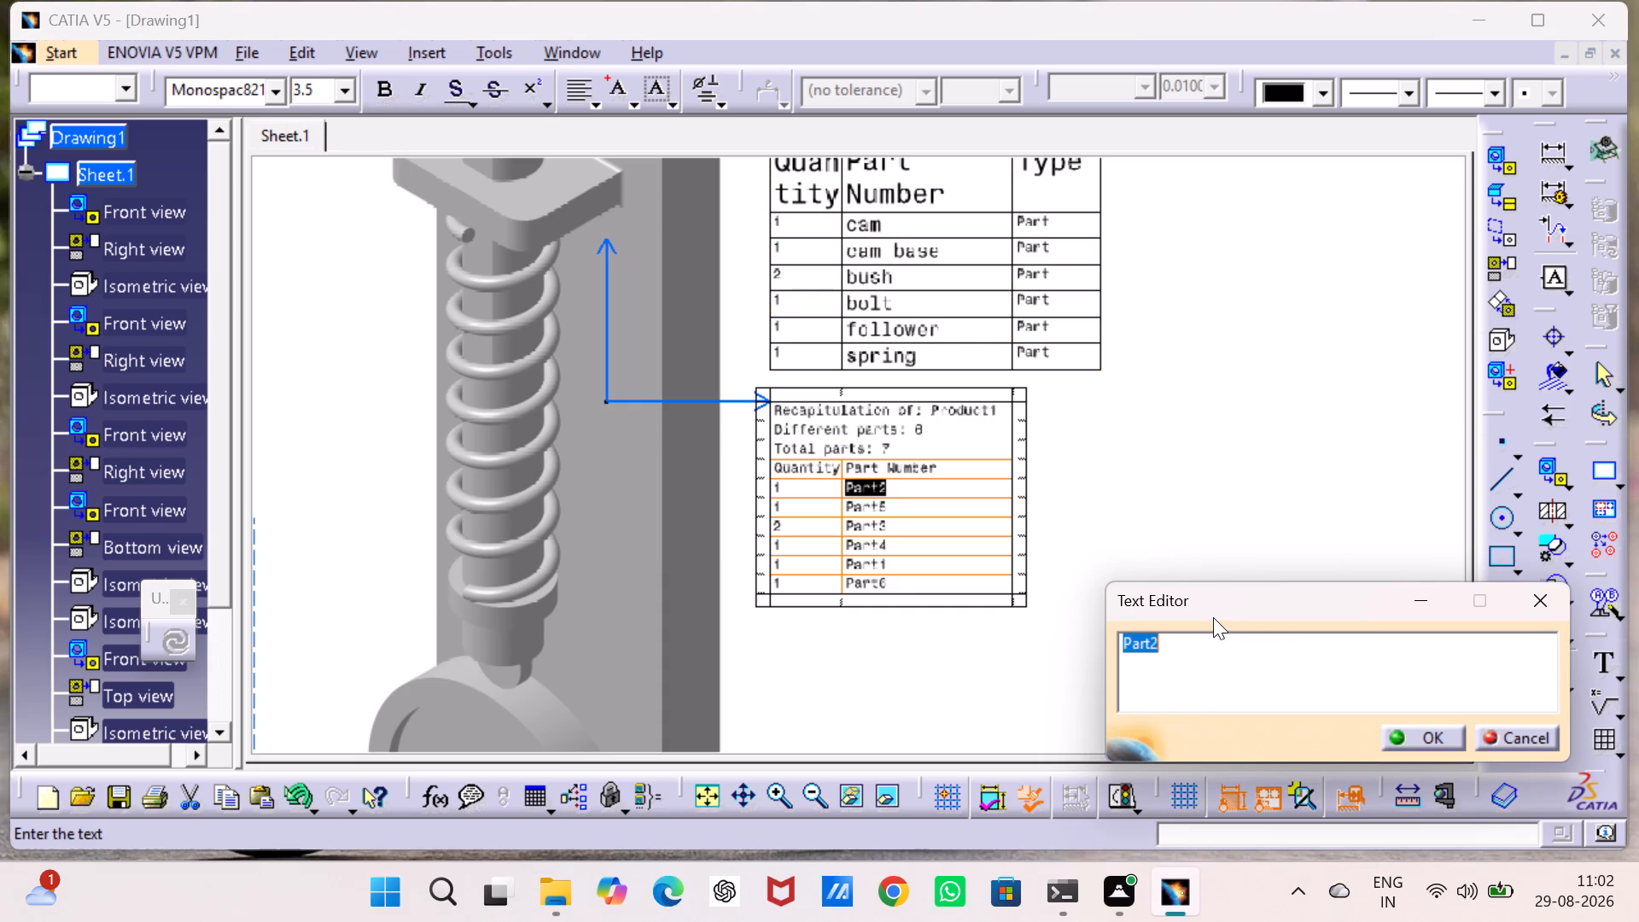
text(came)
key(space)
text(base)
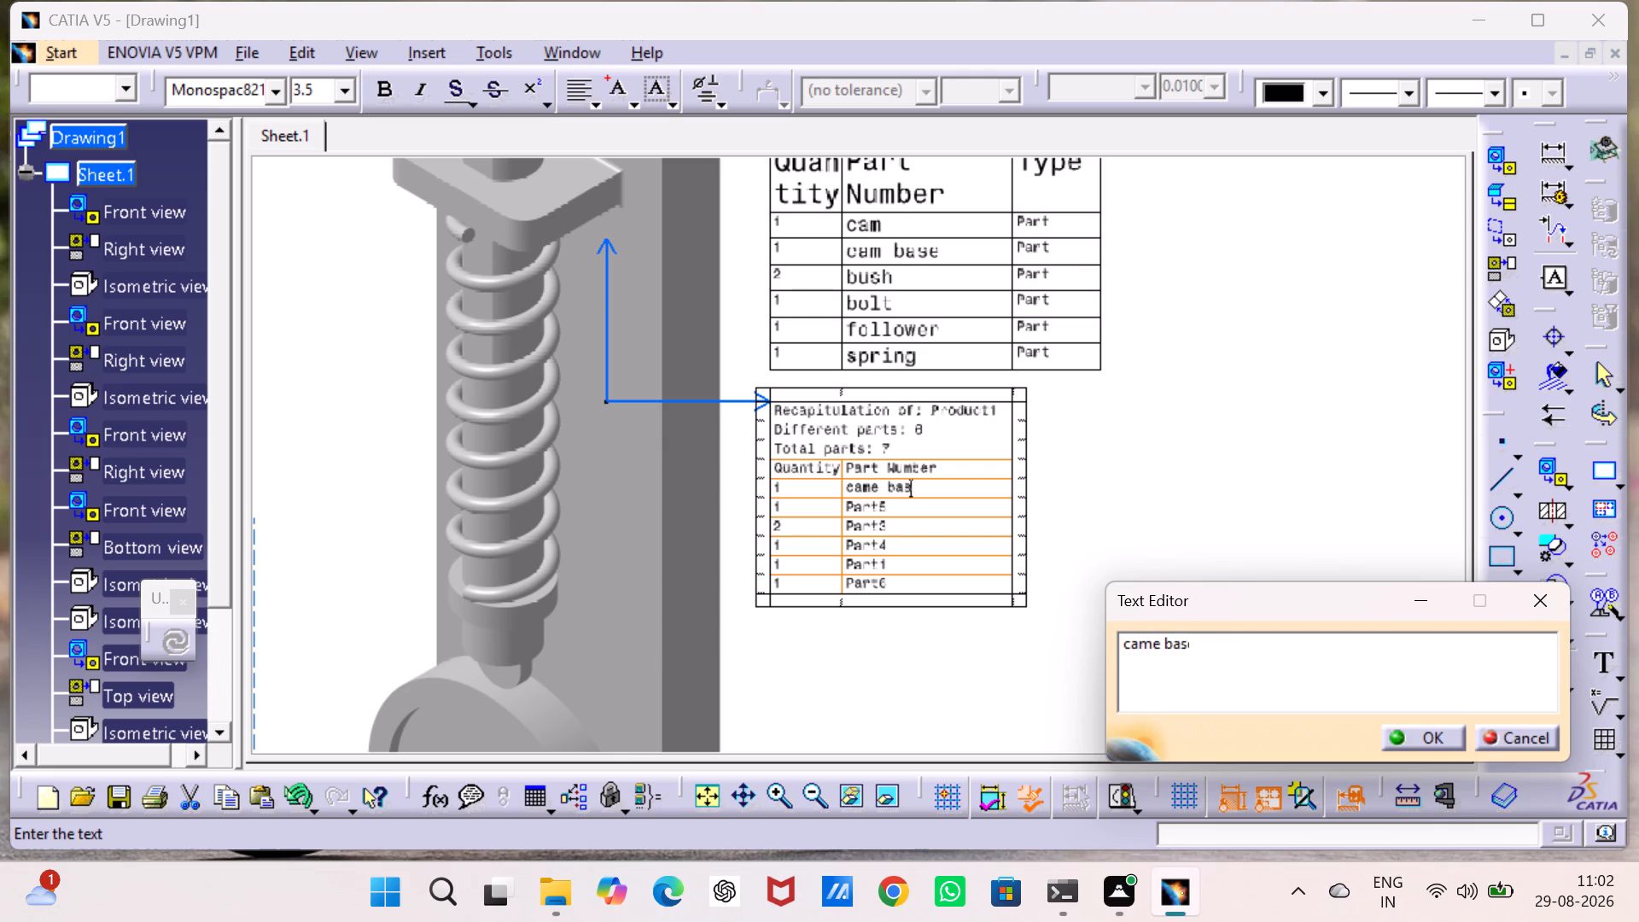
Set the font size of the whole "came base" cell text to 14 mm.
double_click(1280, 653)
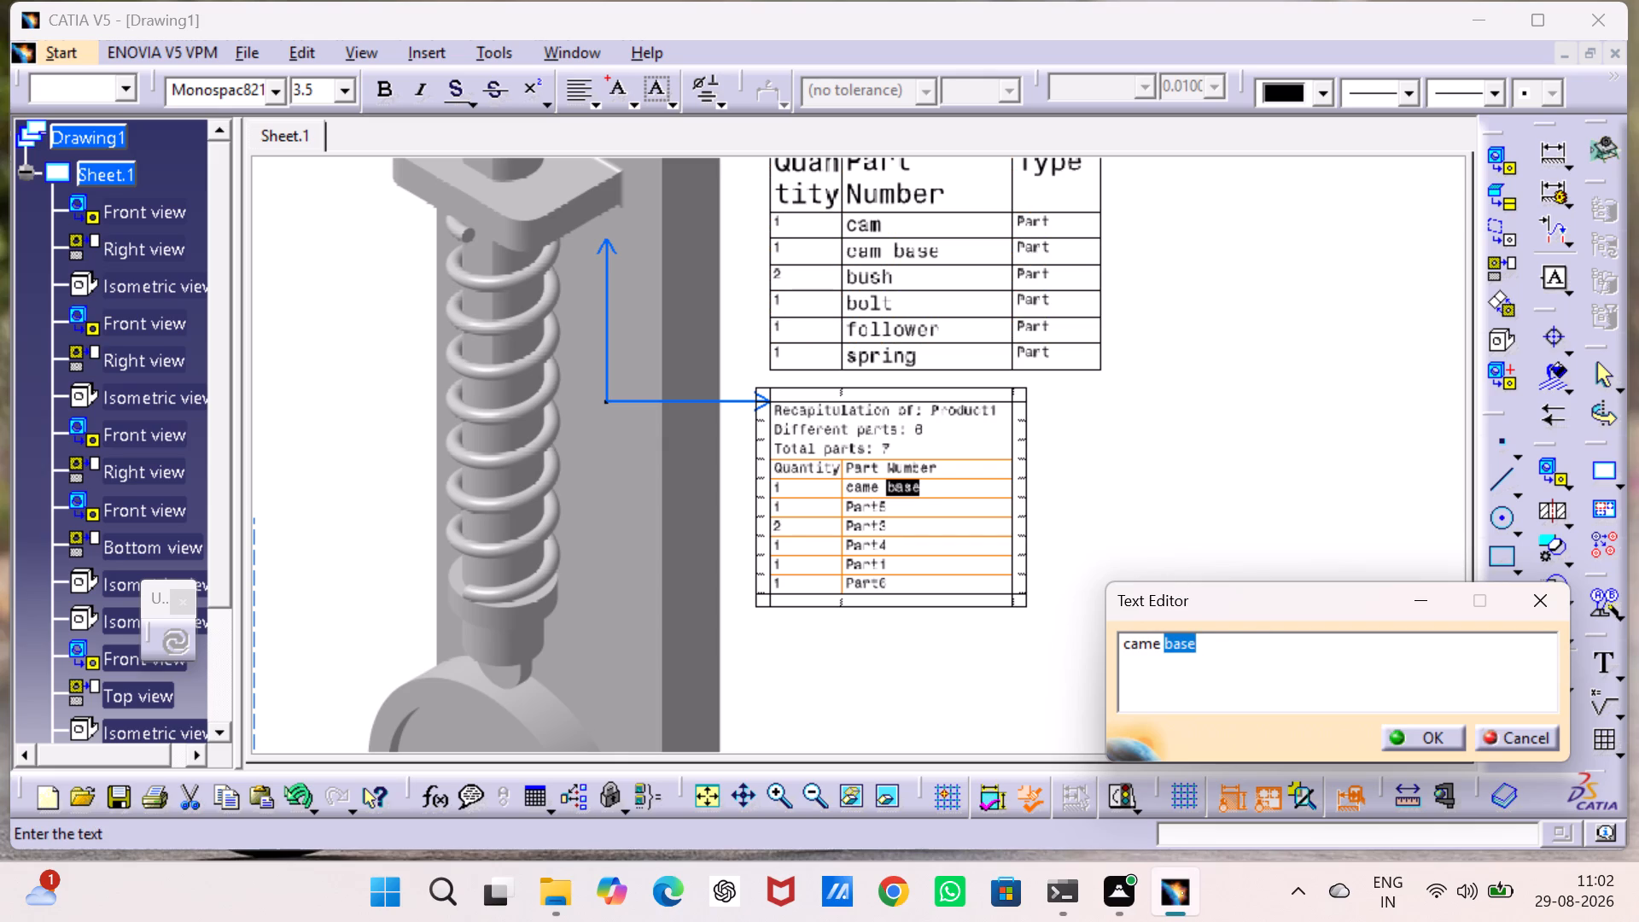
drag(1249, 652, 1246, 643)
triple_click(1245, 640)
drag(1245, 640, 1234, 645)
drag(1170, 651, 1122, 651)
drag(1304, 655, 1282, 640)
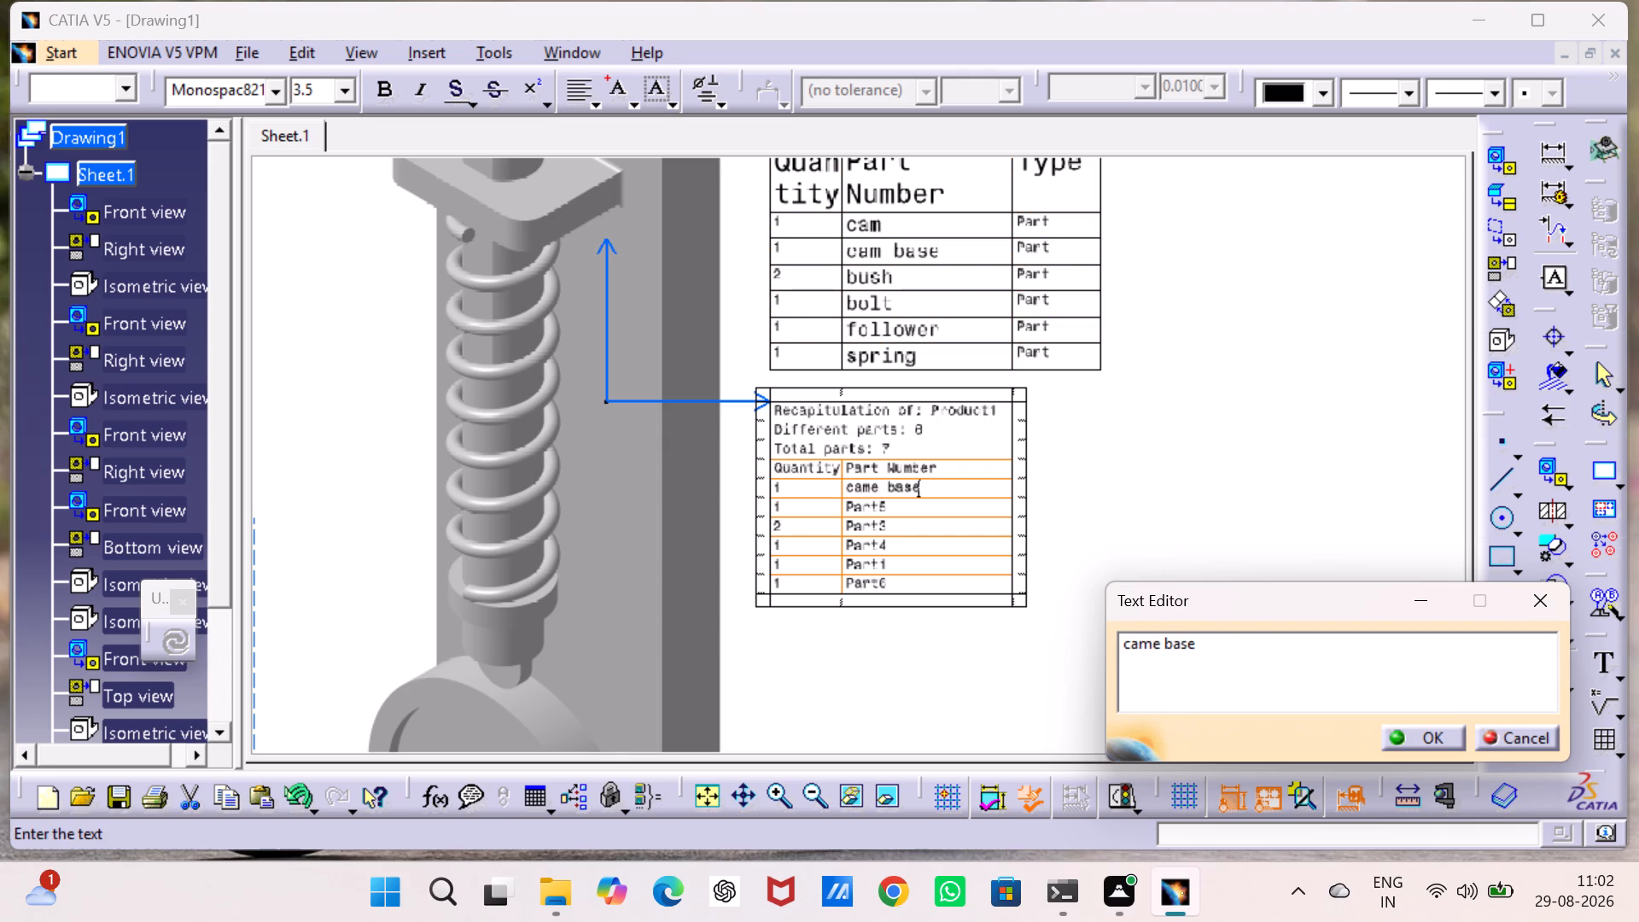
drag(1228, 662, 1118, 651)
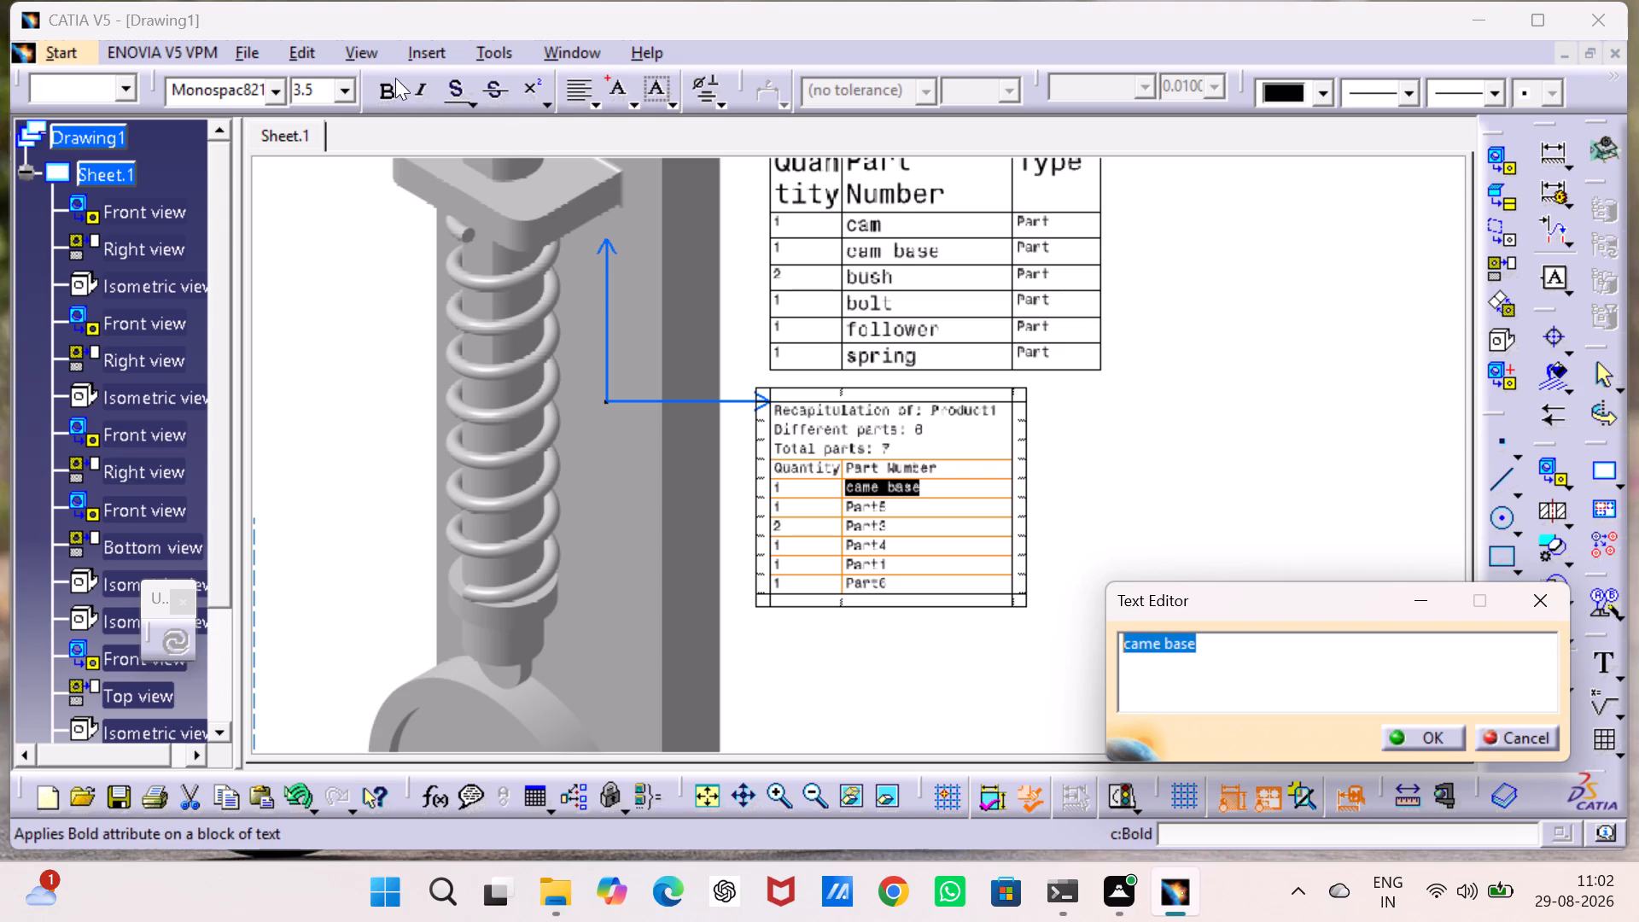
click(349, 93)
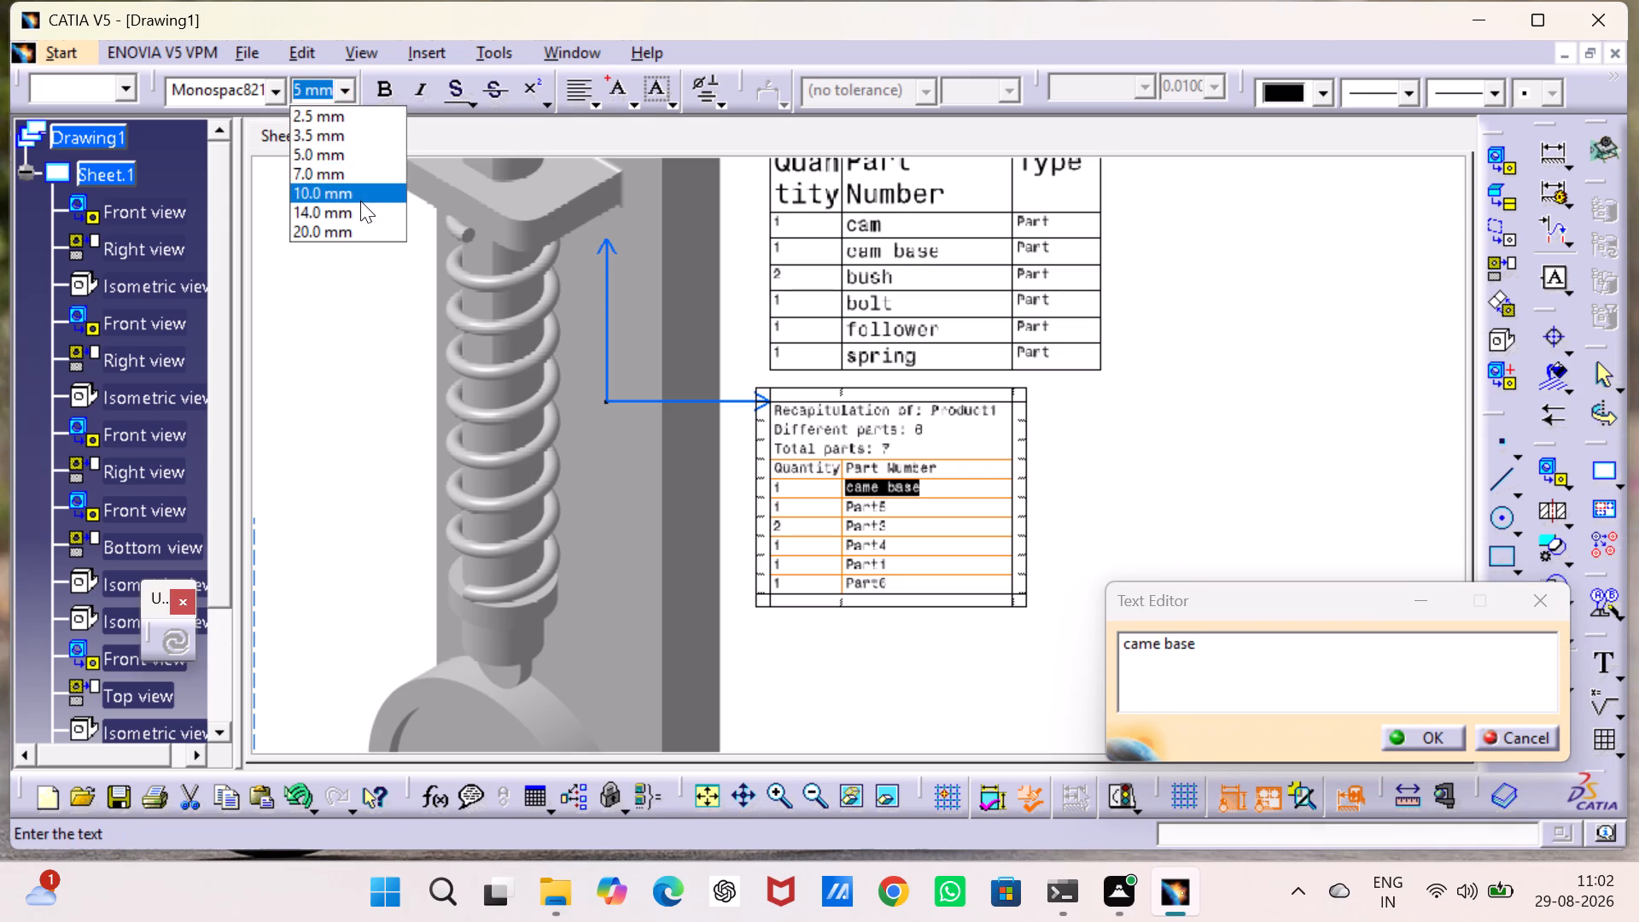
click(362, 204)
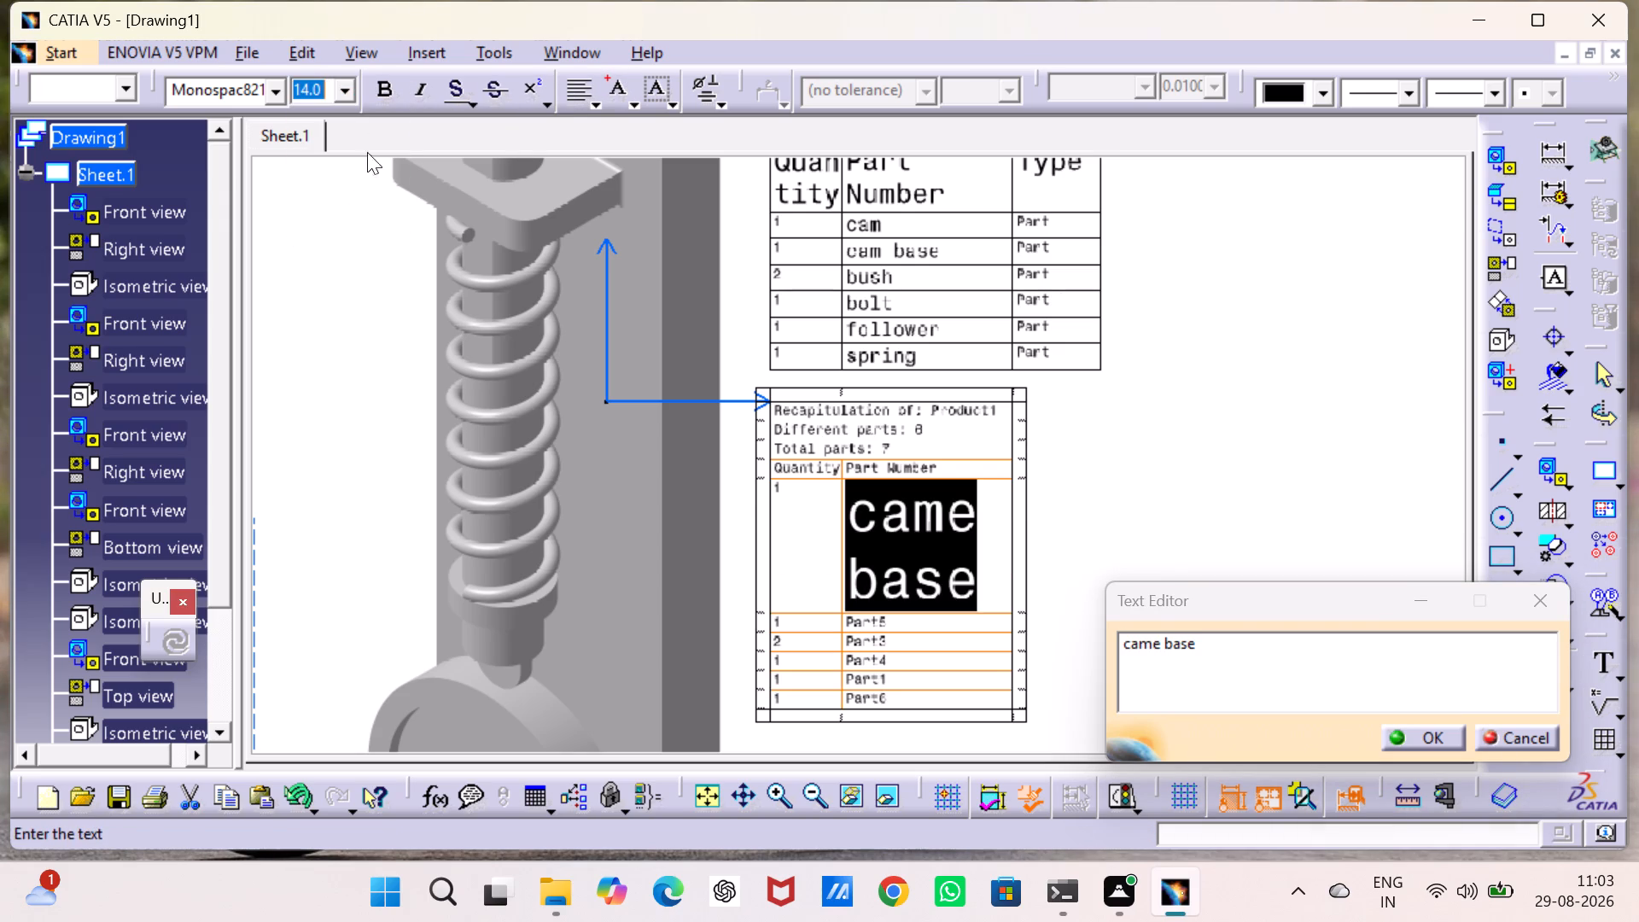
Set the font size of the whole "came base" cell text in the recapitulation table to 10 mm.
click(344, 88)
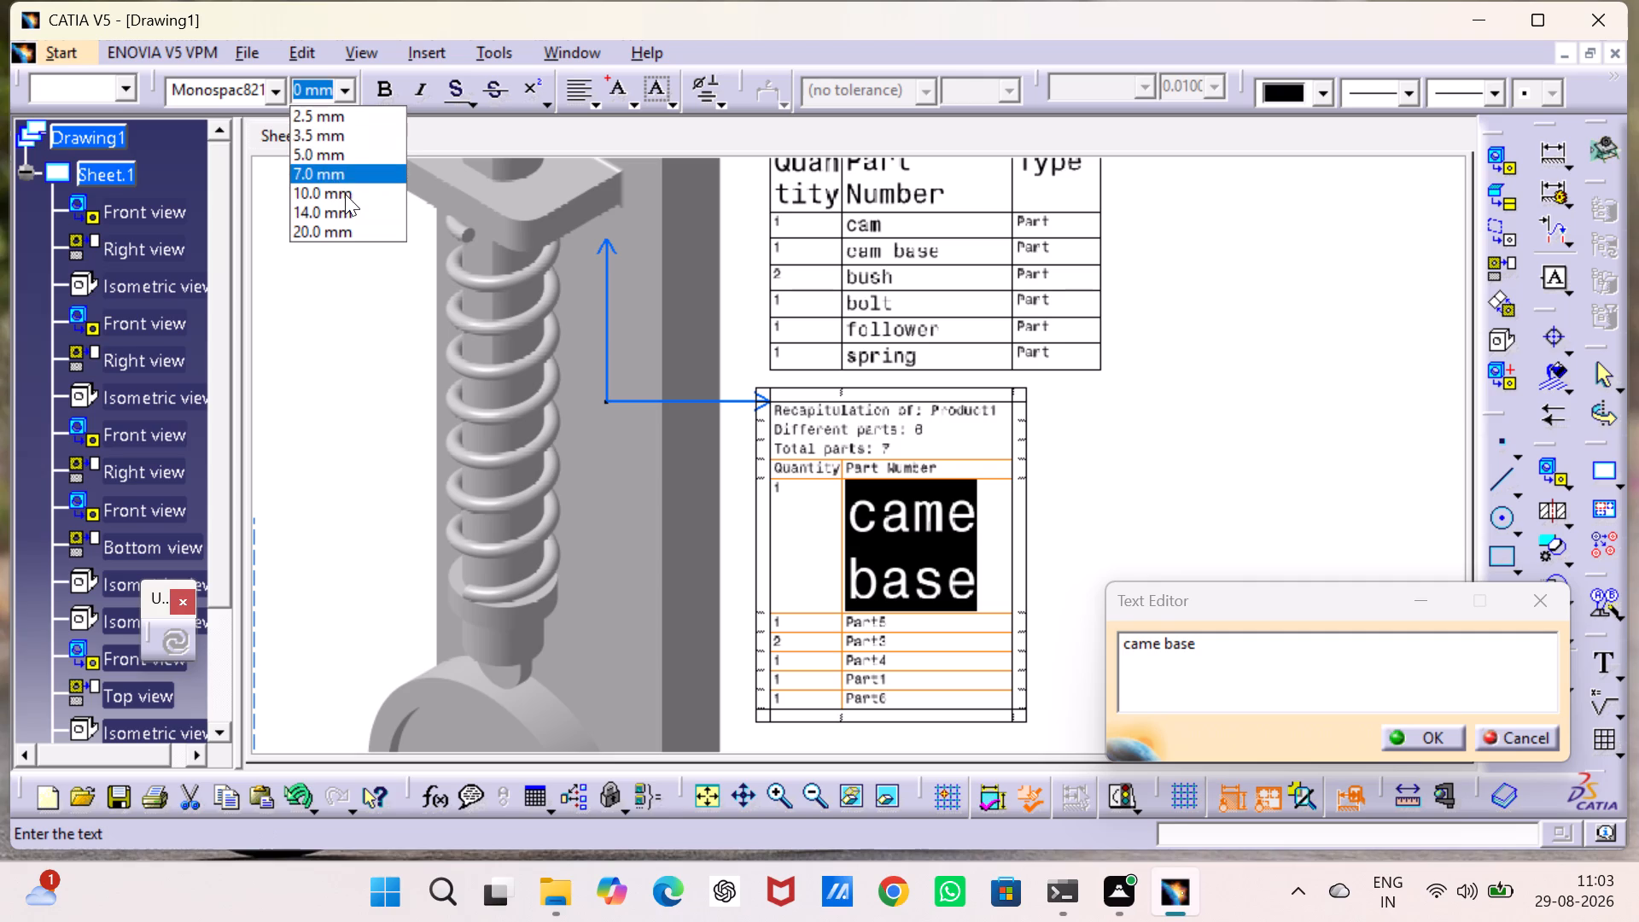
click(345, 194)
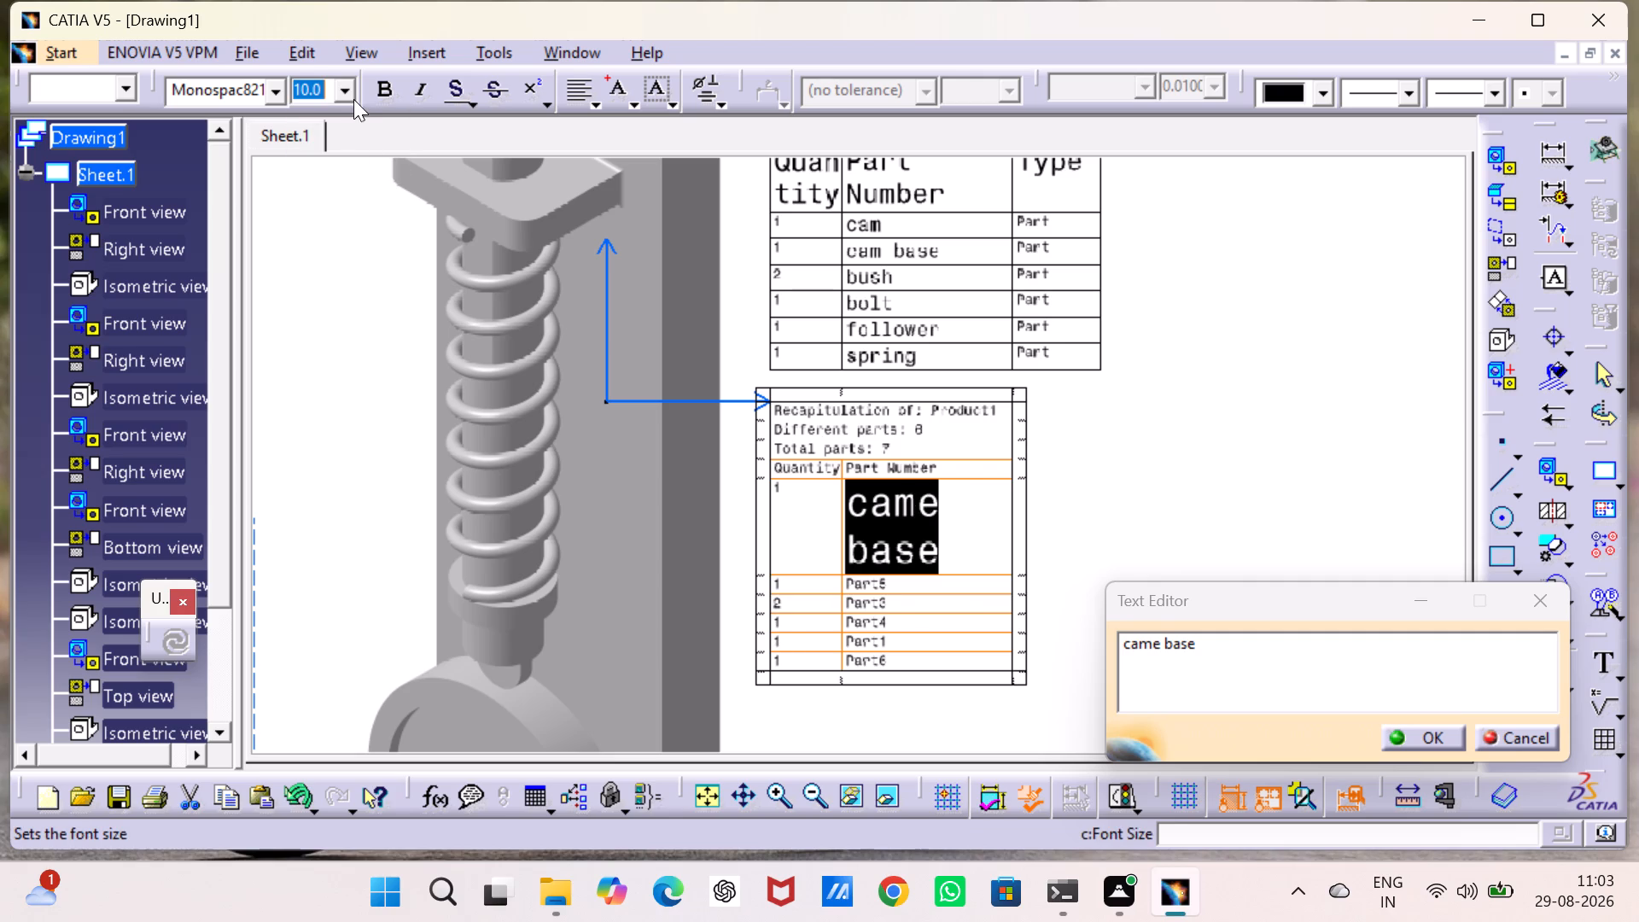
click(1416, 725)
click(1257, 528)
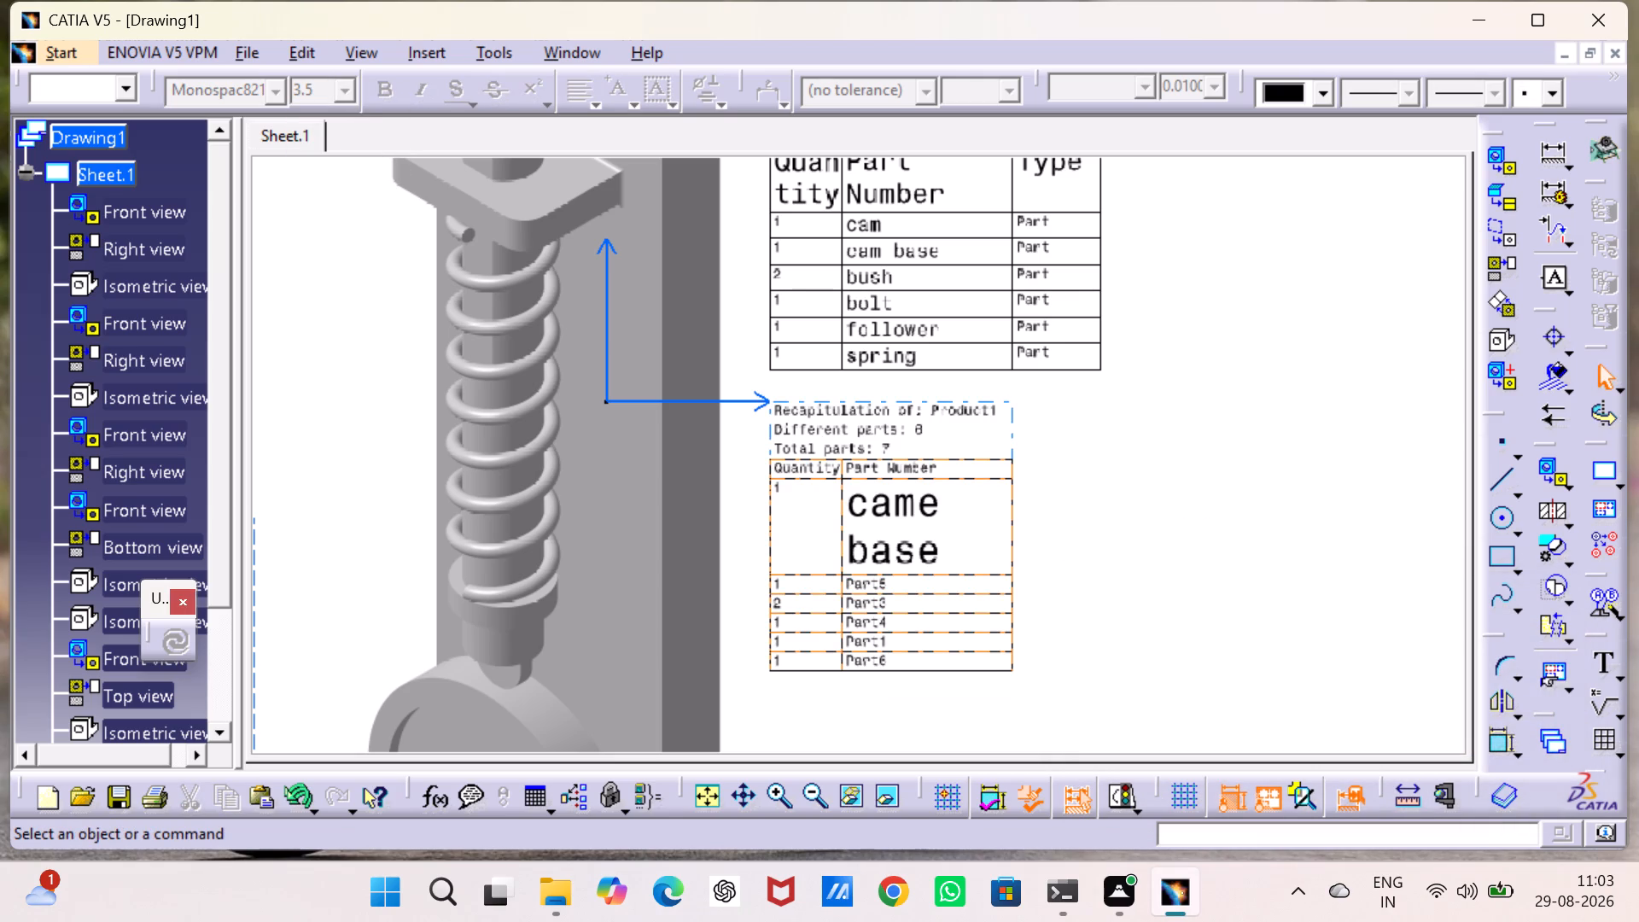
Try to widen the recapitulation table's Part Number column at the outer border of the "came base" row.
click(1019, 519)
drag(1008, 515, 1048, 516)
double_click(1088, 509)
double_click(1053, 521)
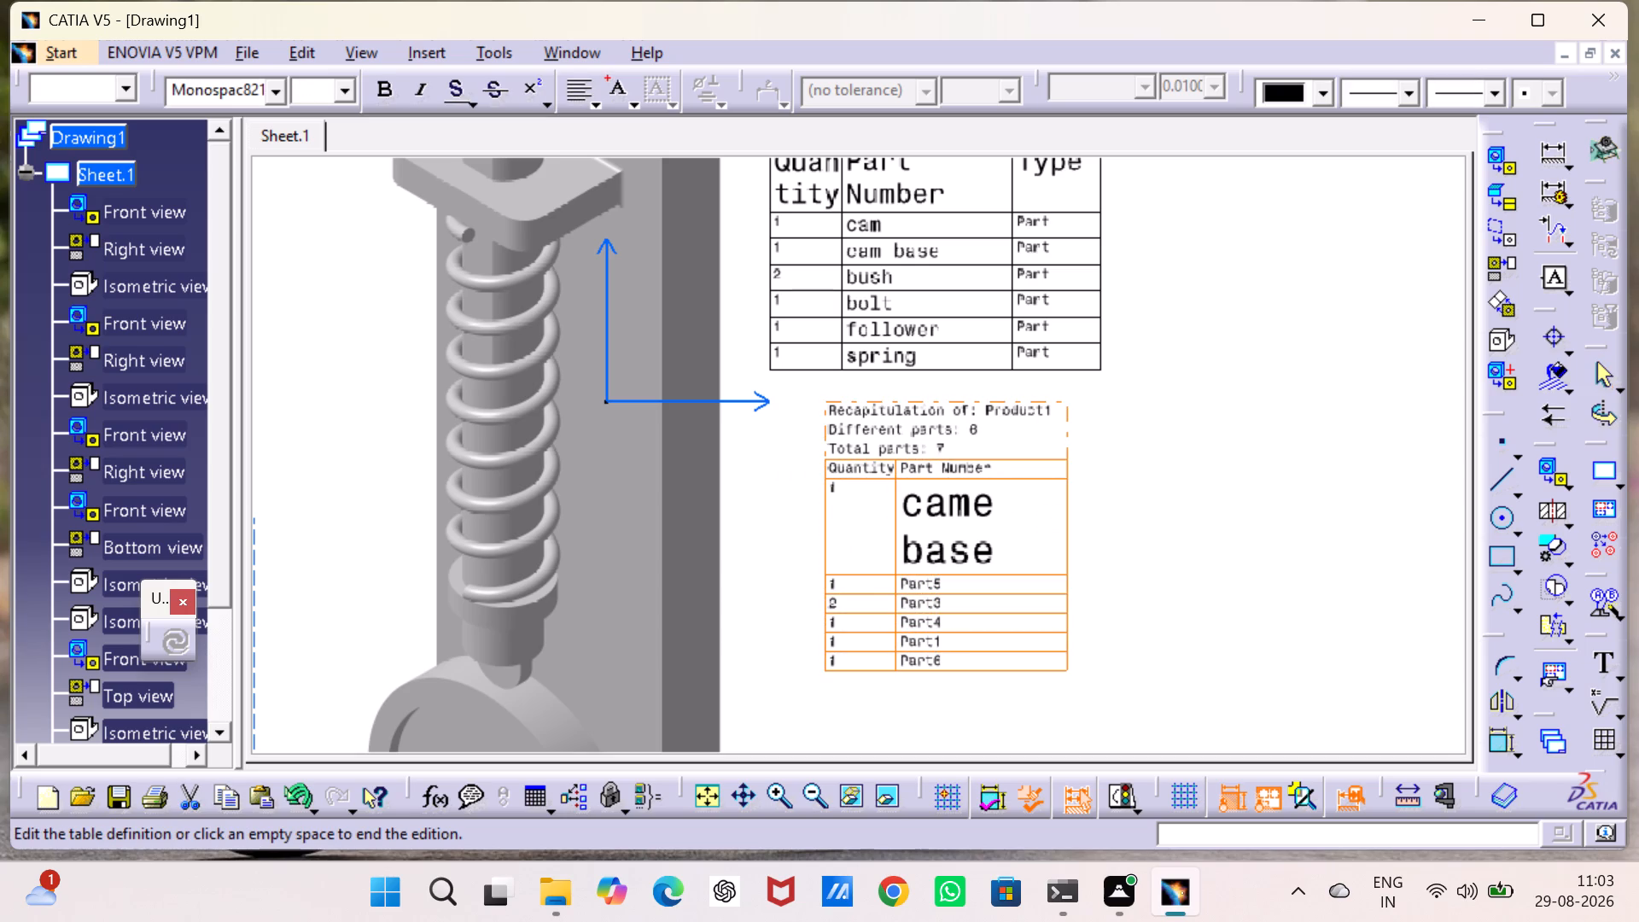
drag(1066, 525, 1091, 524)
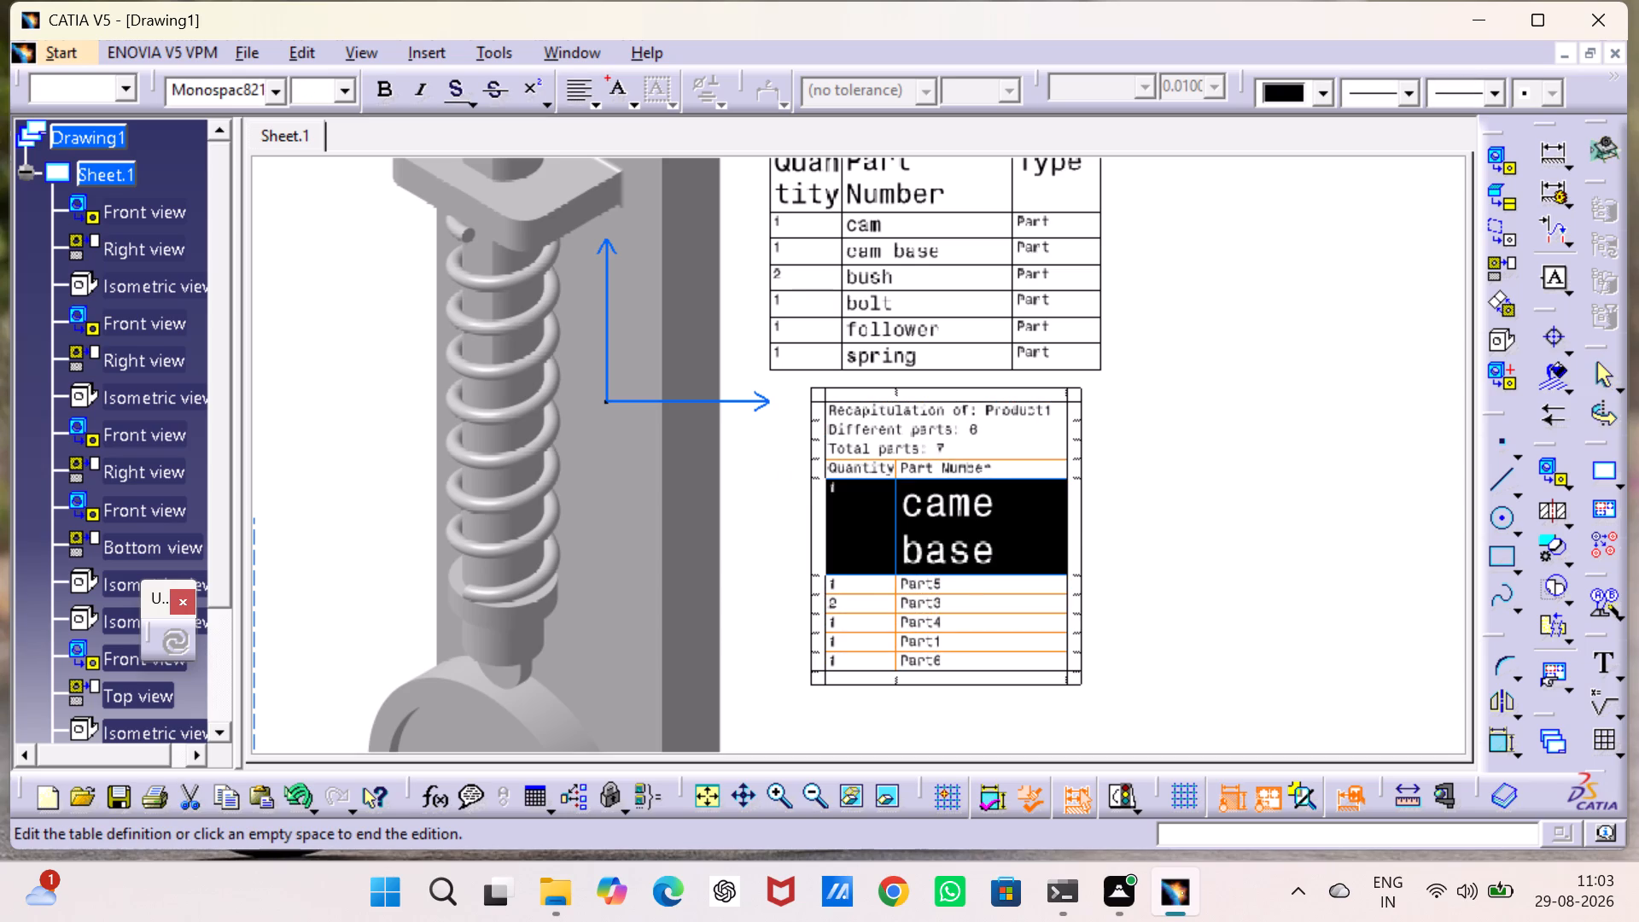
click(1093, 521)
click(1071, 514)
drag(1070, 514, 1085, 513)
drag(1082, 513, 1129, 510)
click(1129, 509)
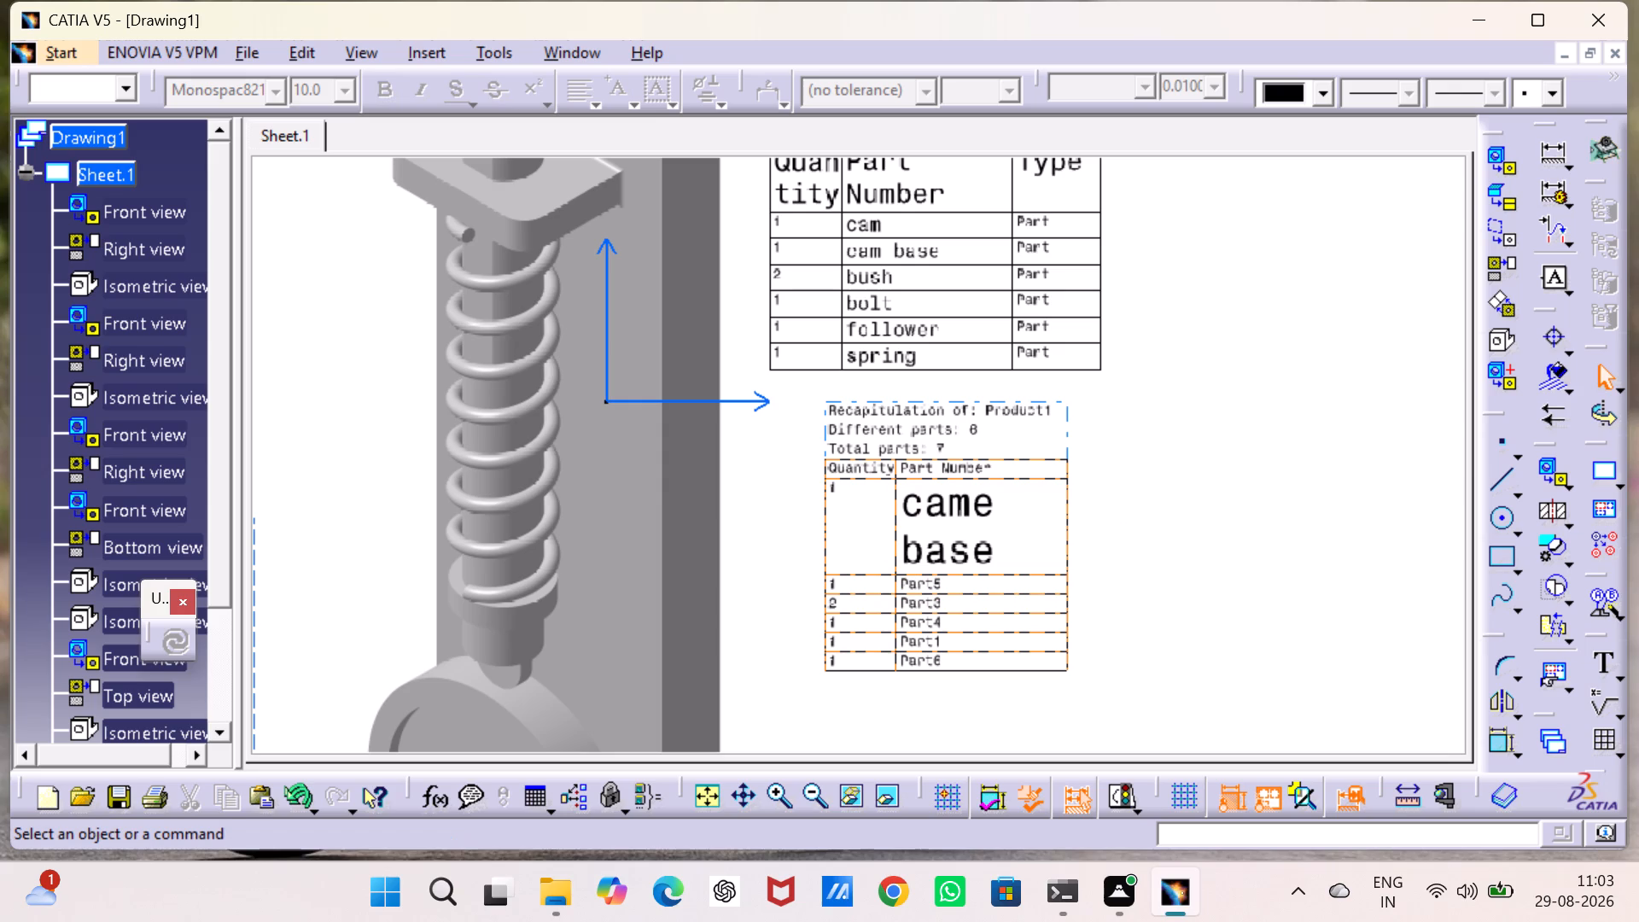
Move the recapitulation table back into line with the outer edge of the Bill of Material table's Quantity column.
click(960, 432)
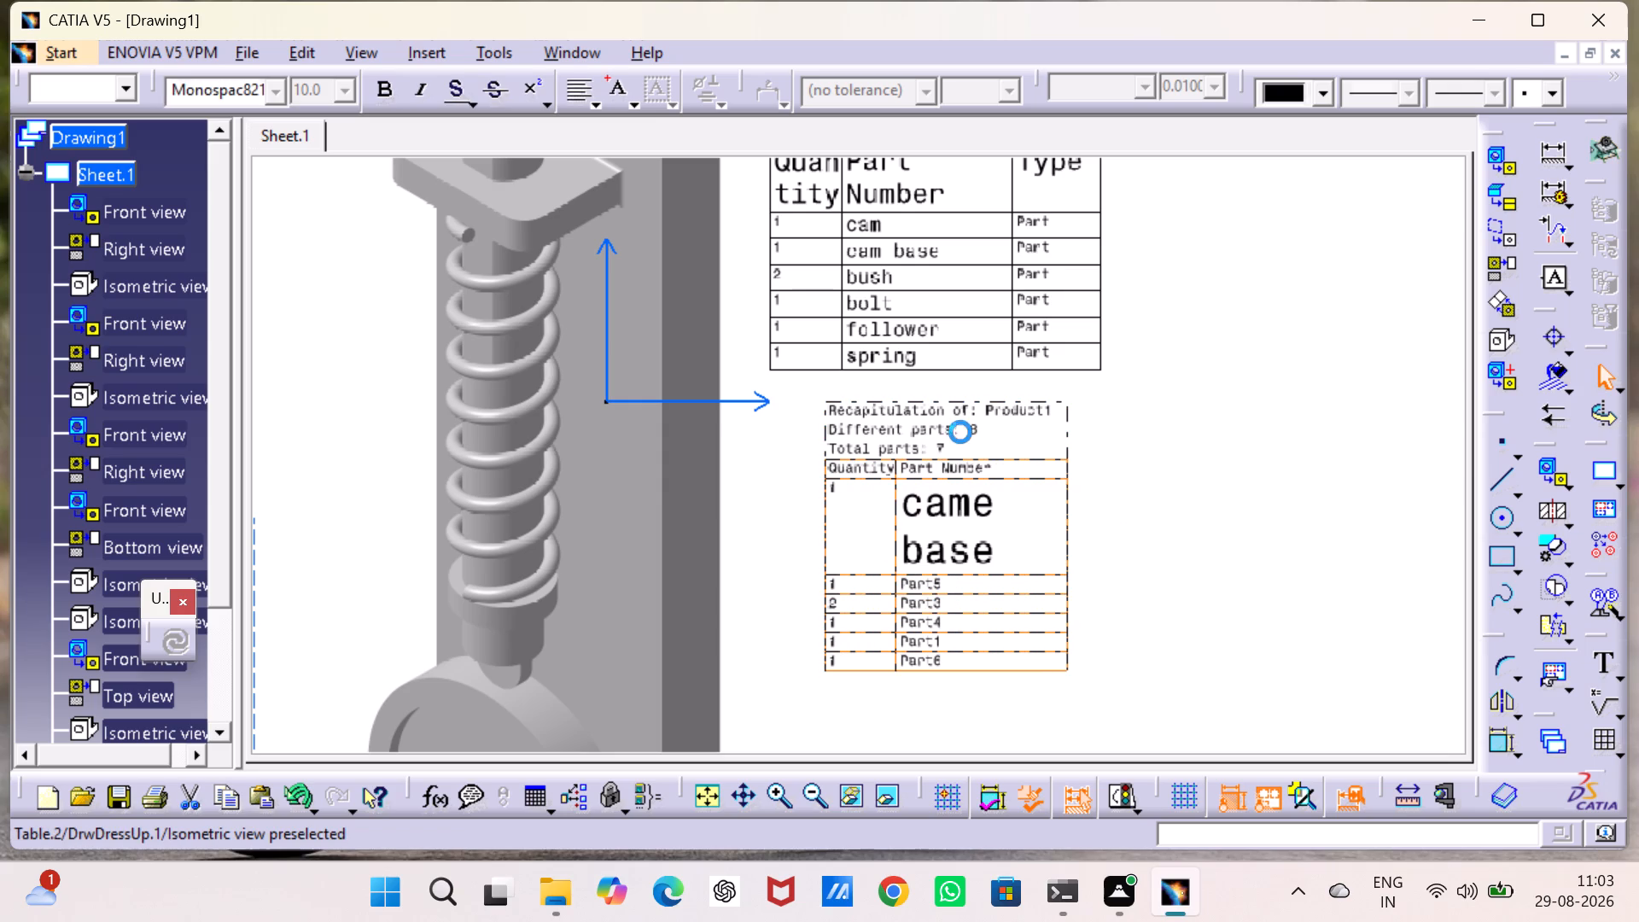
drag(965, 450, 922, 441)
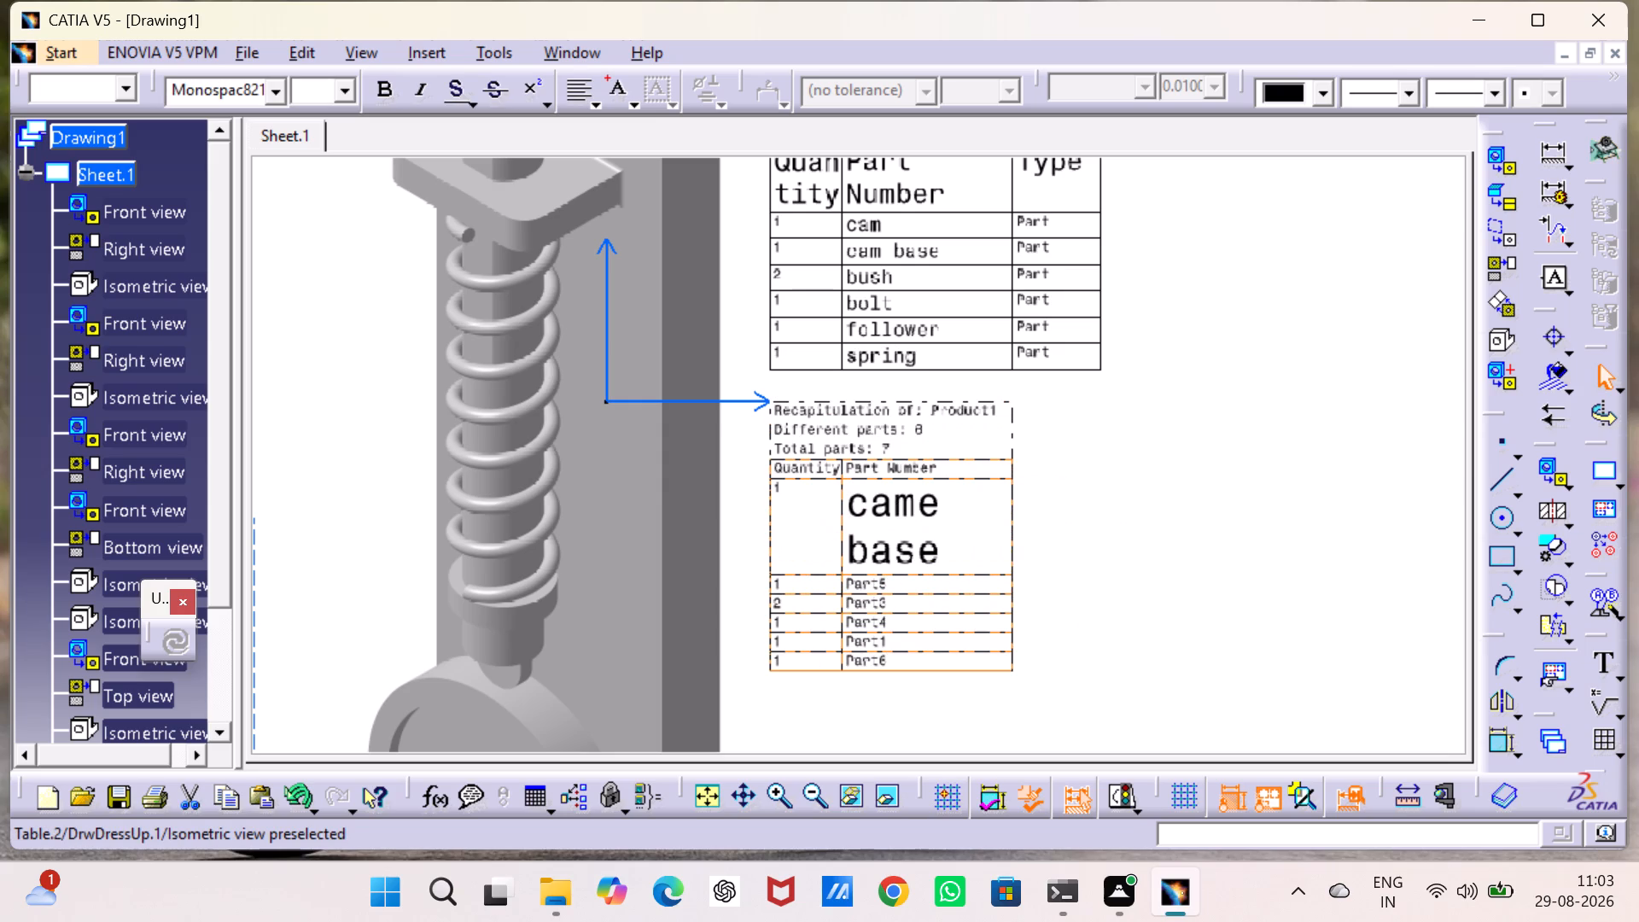
Set the font size of the recapitulation table's title cell, covering product name, different parts and total parts, to 10 mm.
drag(922, 441, 935, 461)
triple_click(907, 440)
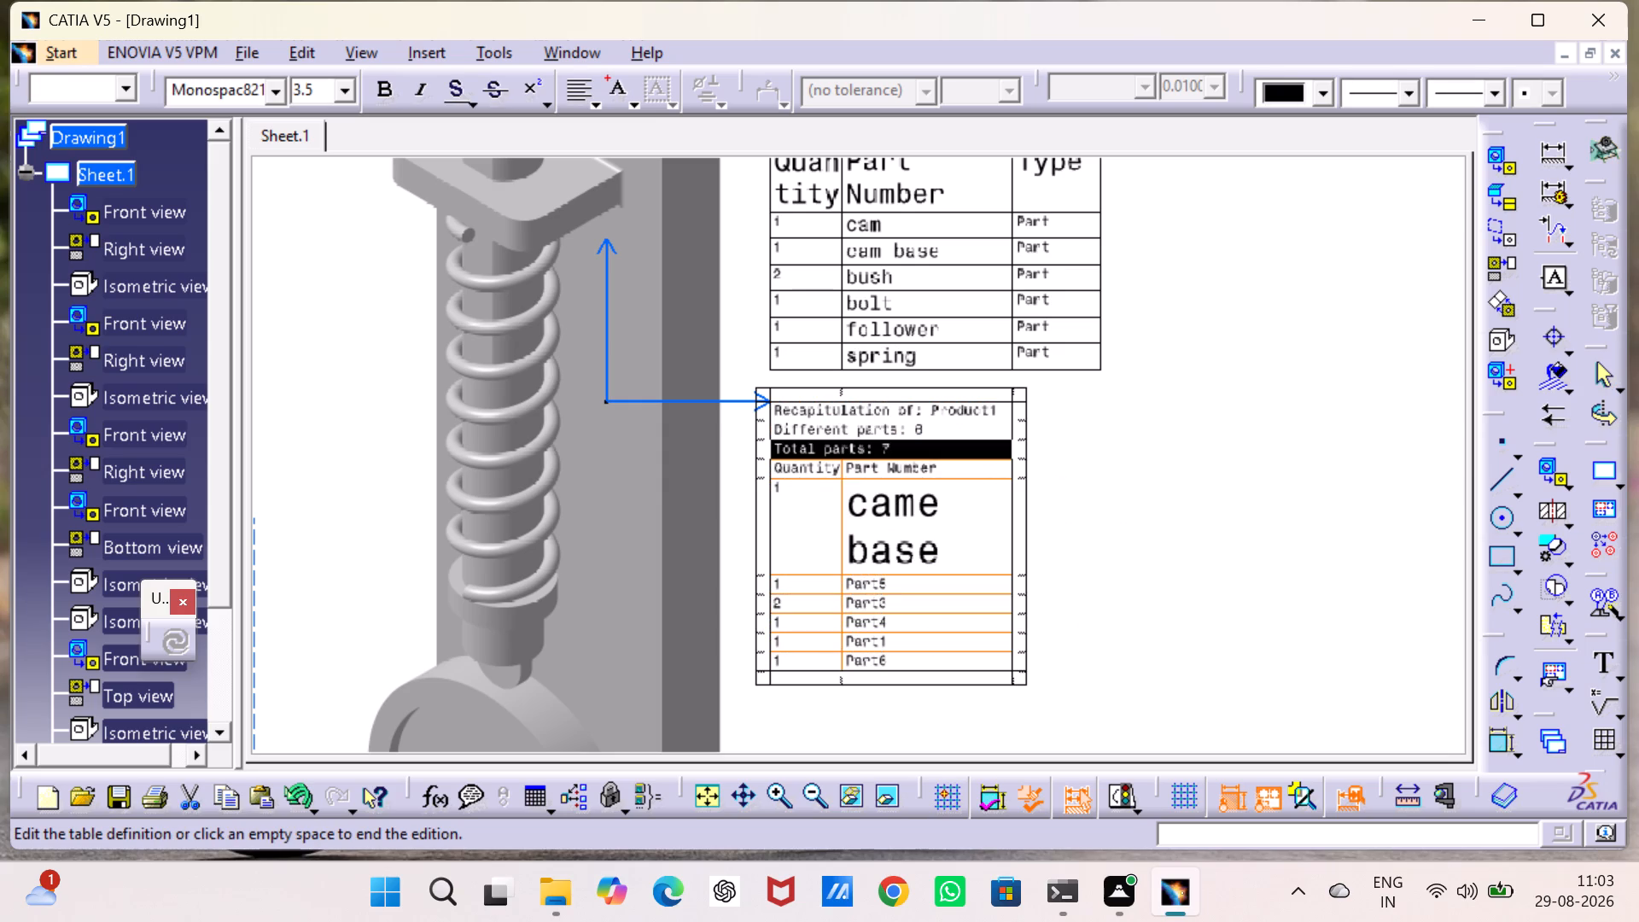
click(907, 440)
drag(907, 440, 901, 416)
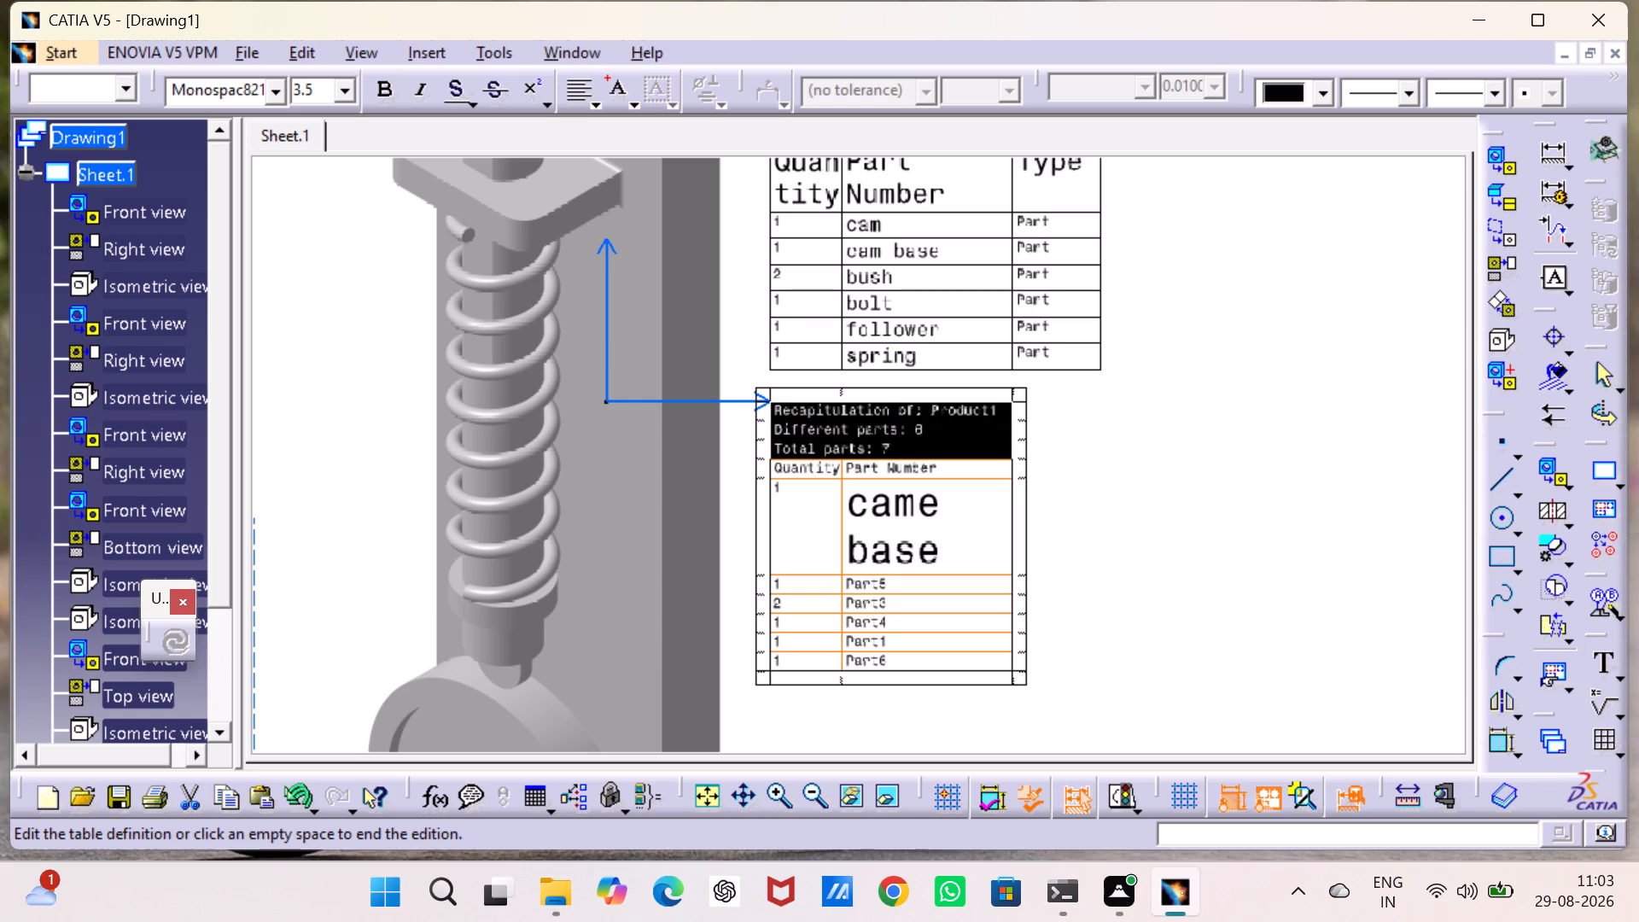
click(340, 83)
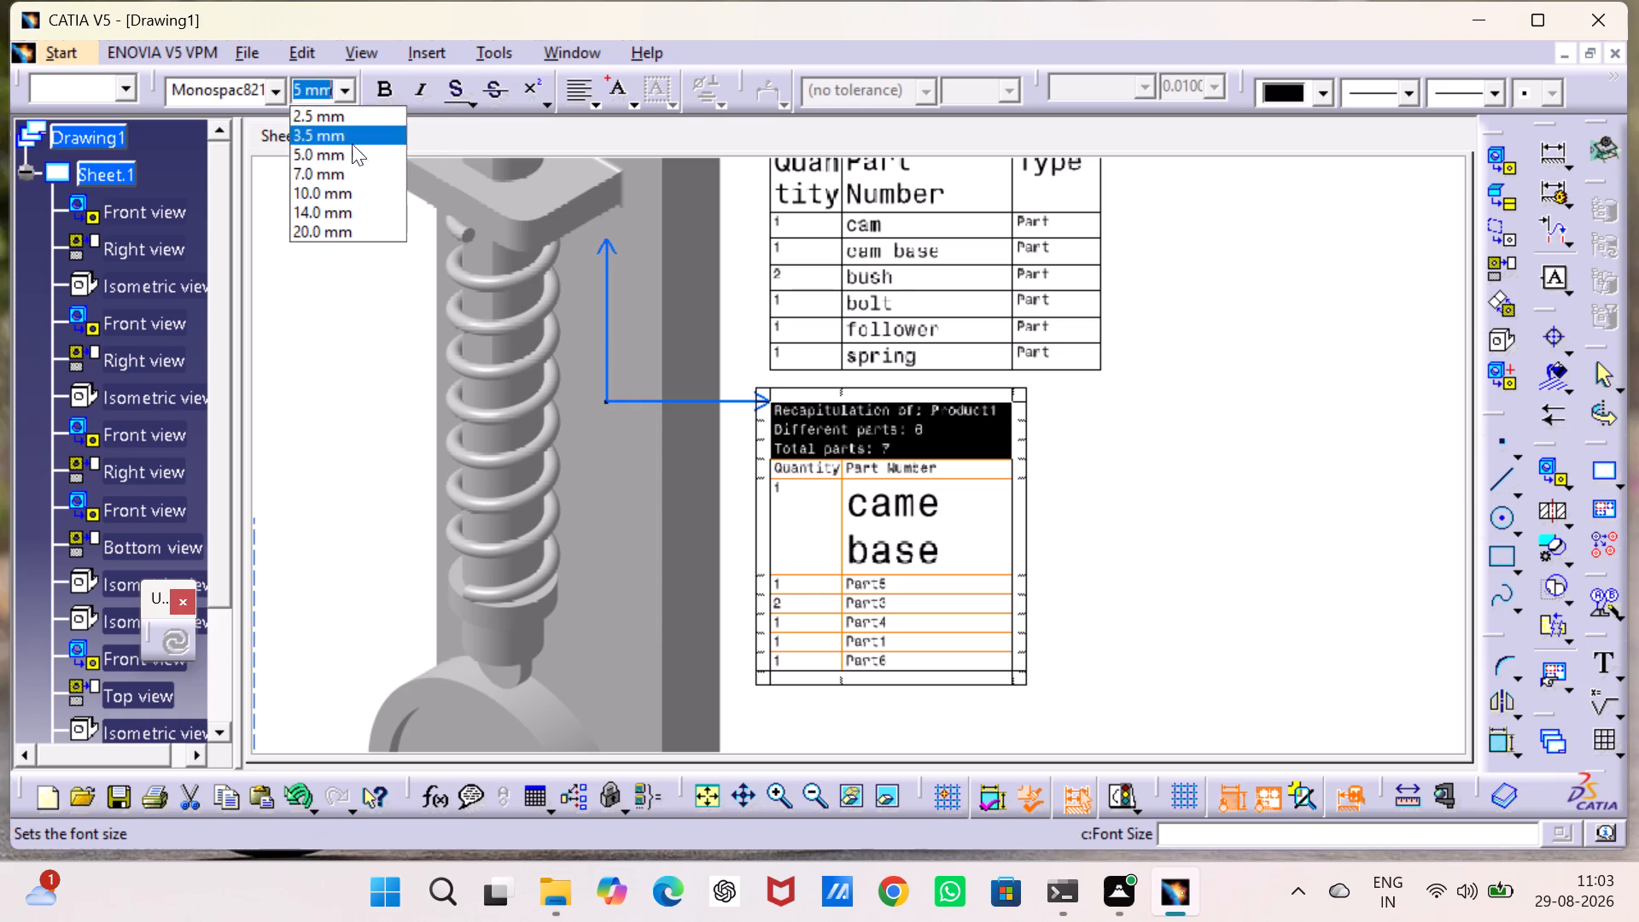
click(353, 189)
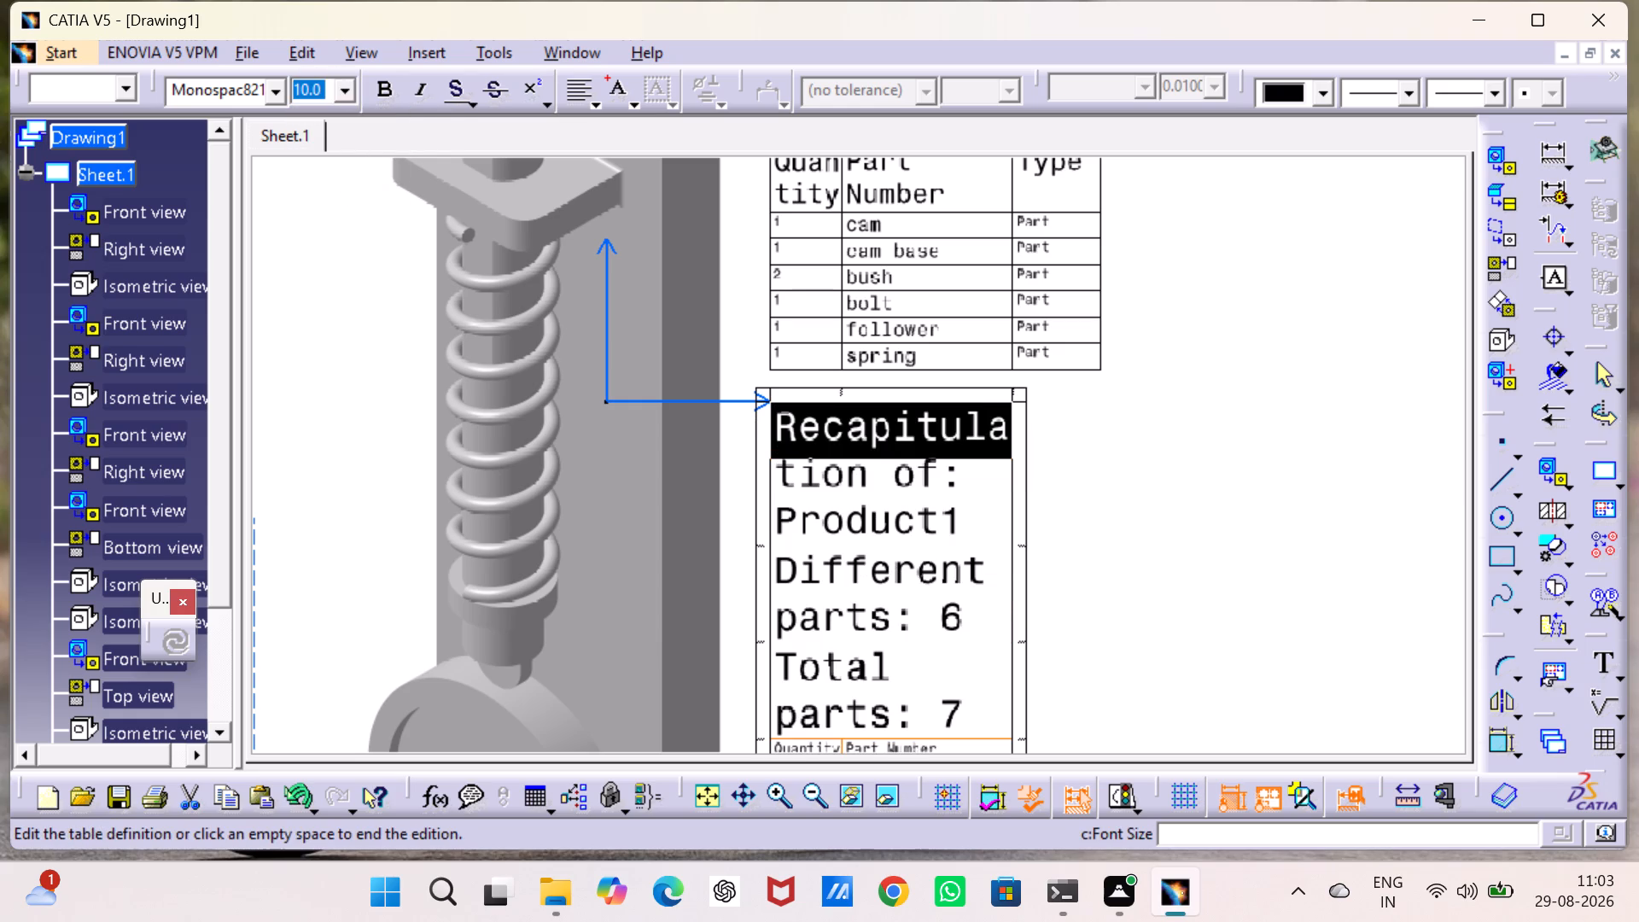
click(1151, 501)
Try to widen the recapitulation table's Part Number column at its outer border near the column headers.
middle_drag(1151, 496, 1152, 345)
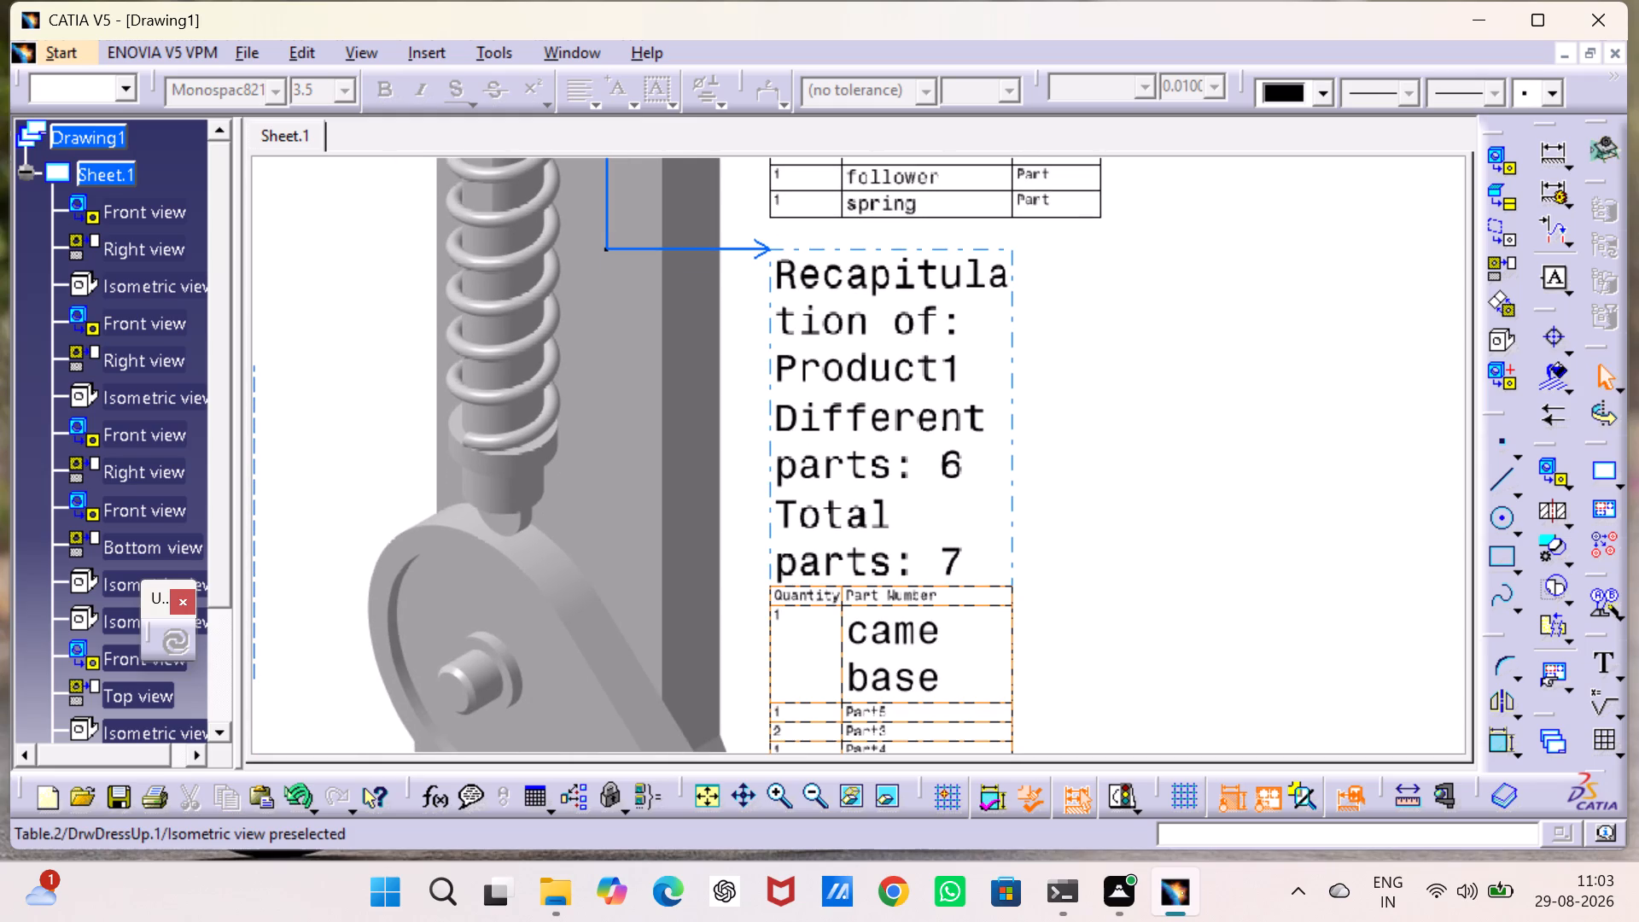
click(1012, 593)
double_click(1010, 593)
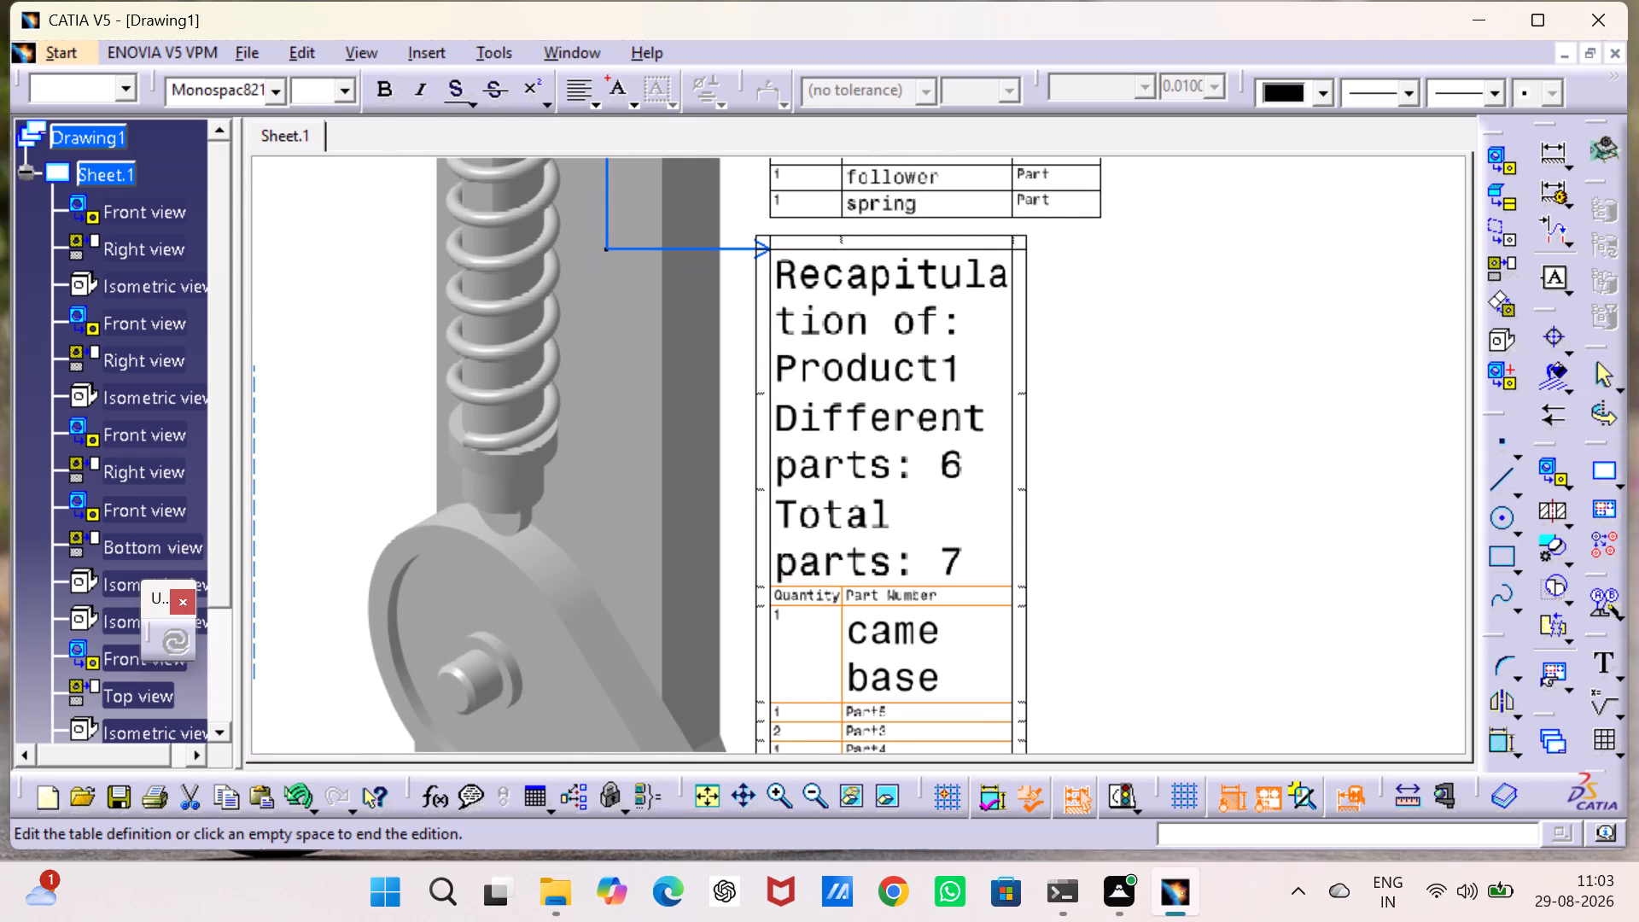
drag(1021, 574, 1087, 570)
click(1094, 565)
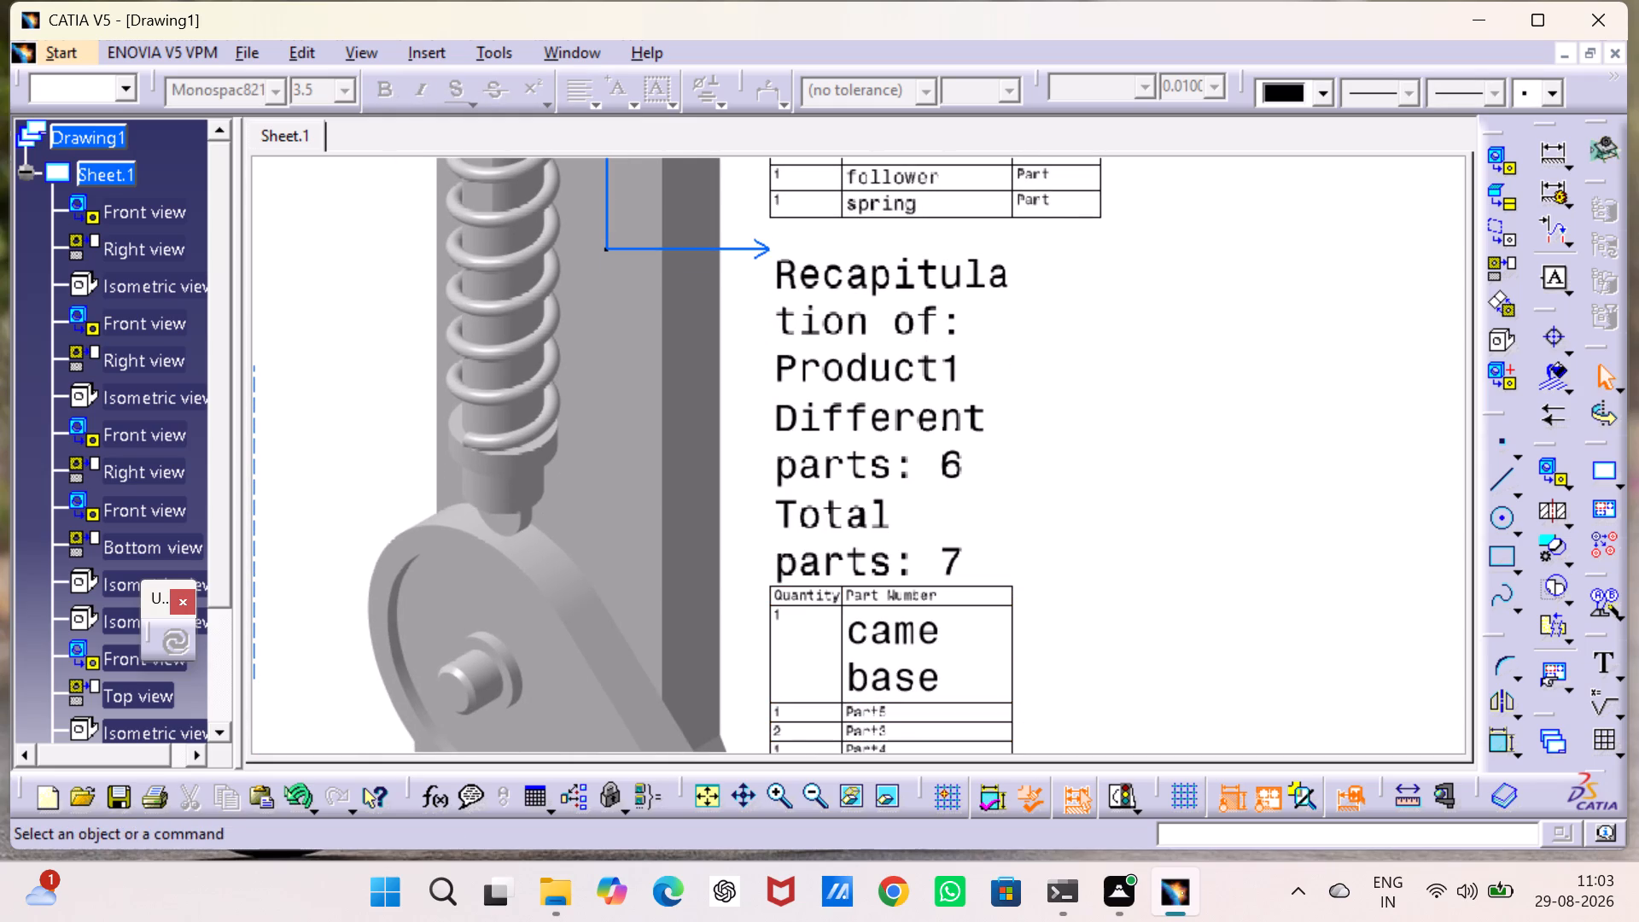
Reduce the height of the recapitulation table's "came base" row to about 32 mm.
middle_drag(1091, 546, 1142, 273)
triple_click(1064, 430)
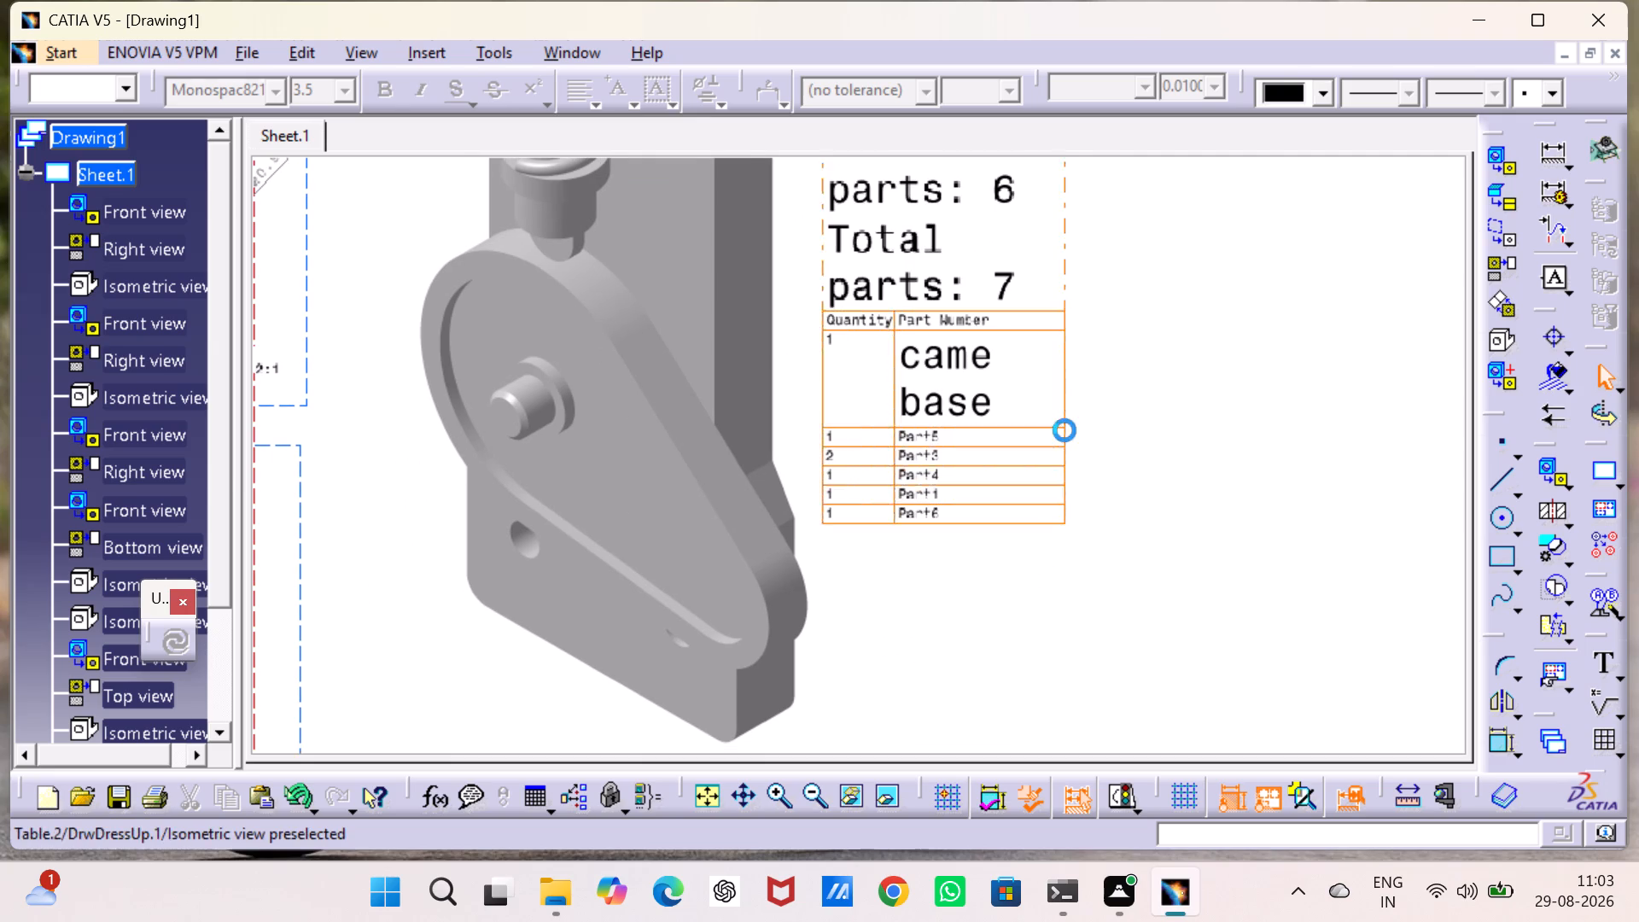
drag(1064, 430, 1064, 418)
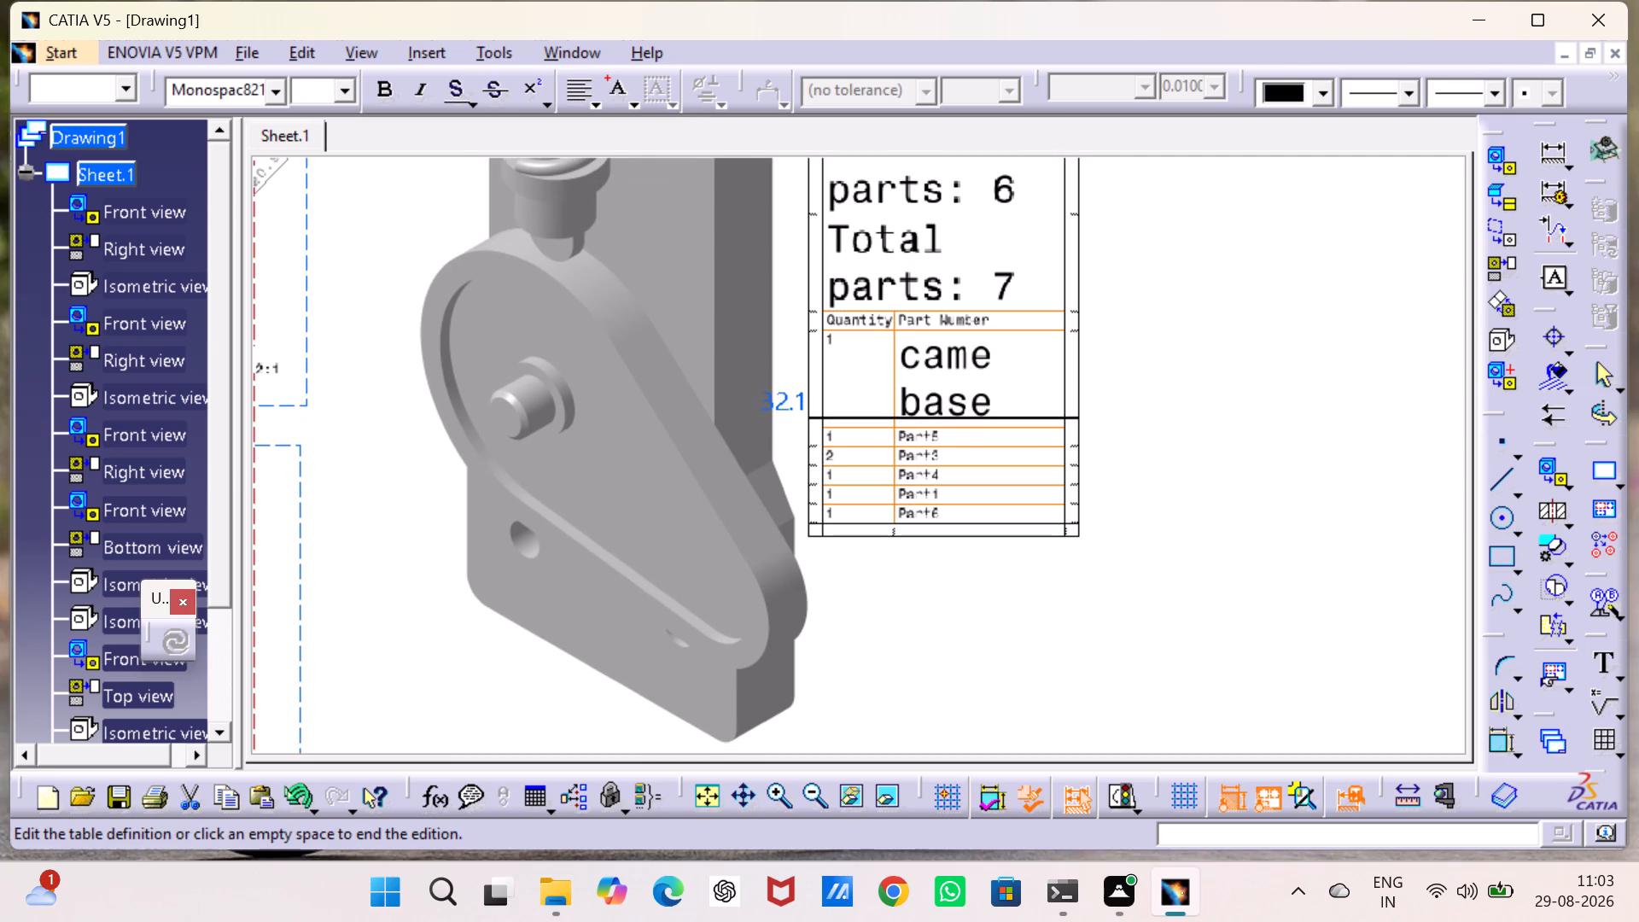
drag(1064, 418, 1064, 417)
drag(1059, 429, 1059, 419)
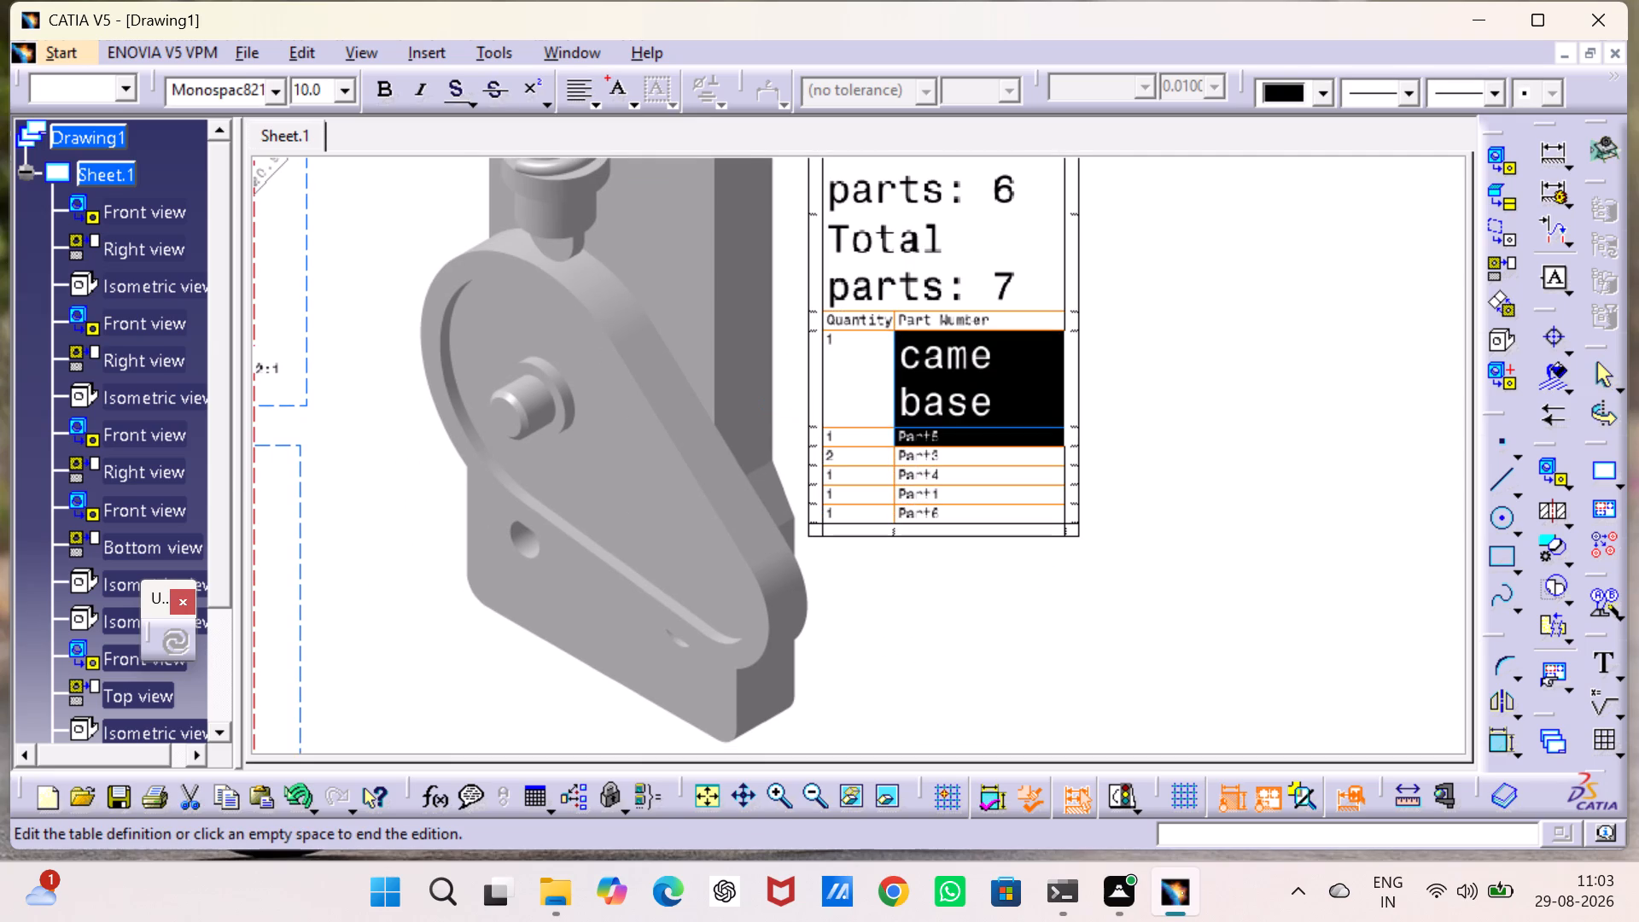
drag(1059, 419, 1056, 398)
click(1129, 431)
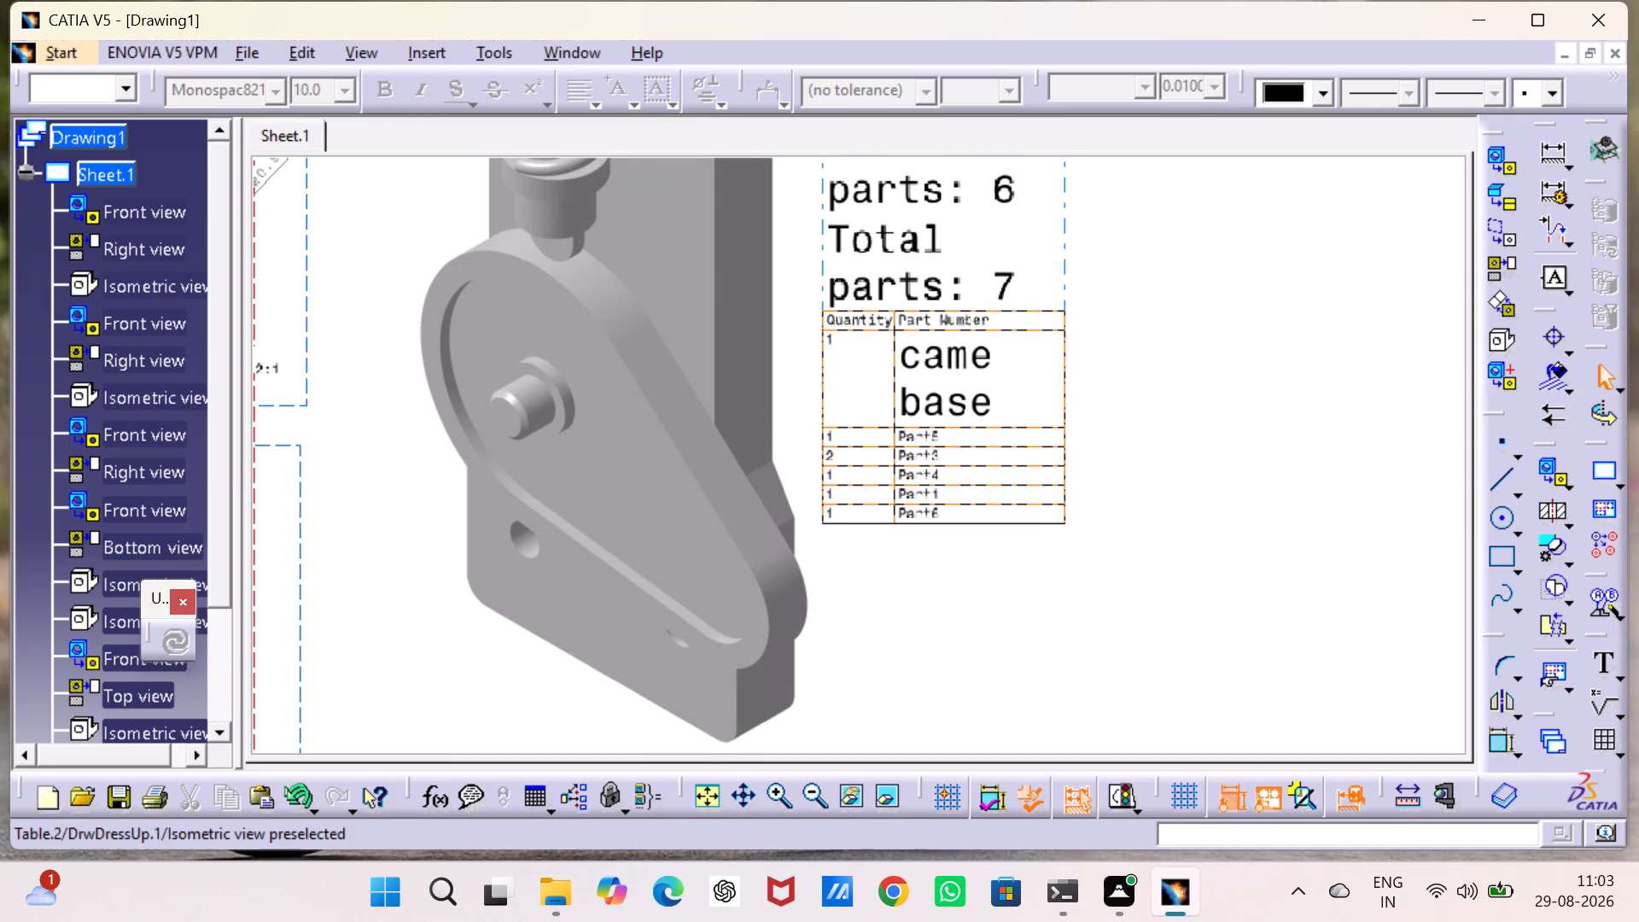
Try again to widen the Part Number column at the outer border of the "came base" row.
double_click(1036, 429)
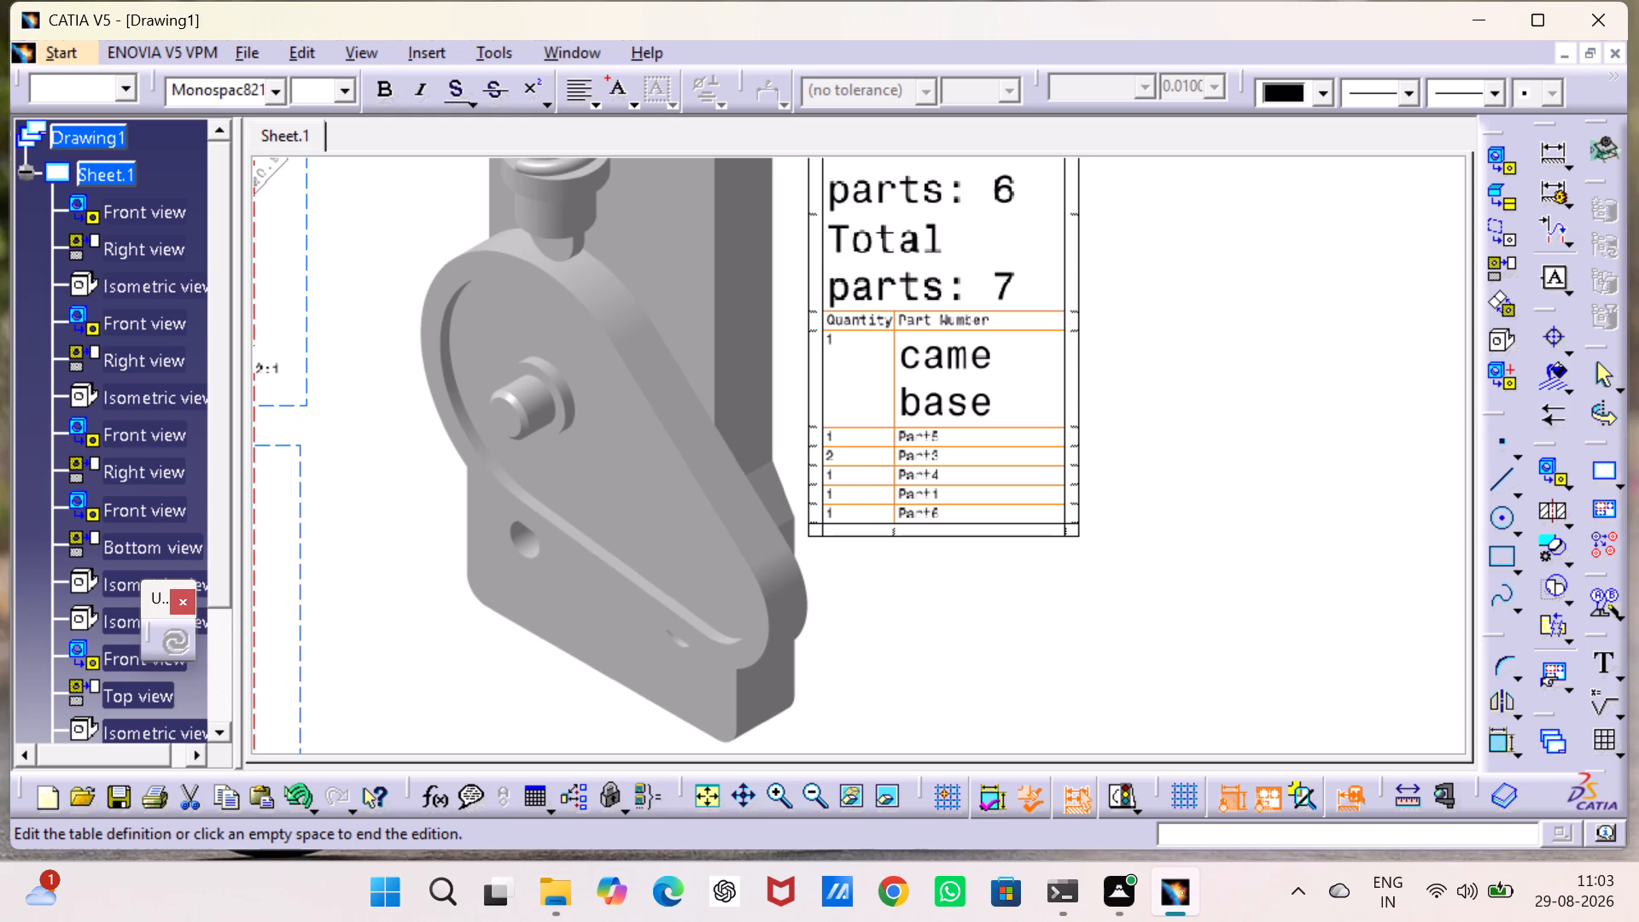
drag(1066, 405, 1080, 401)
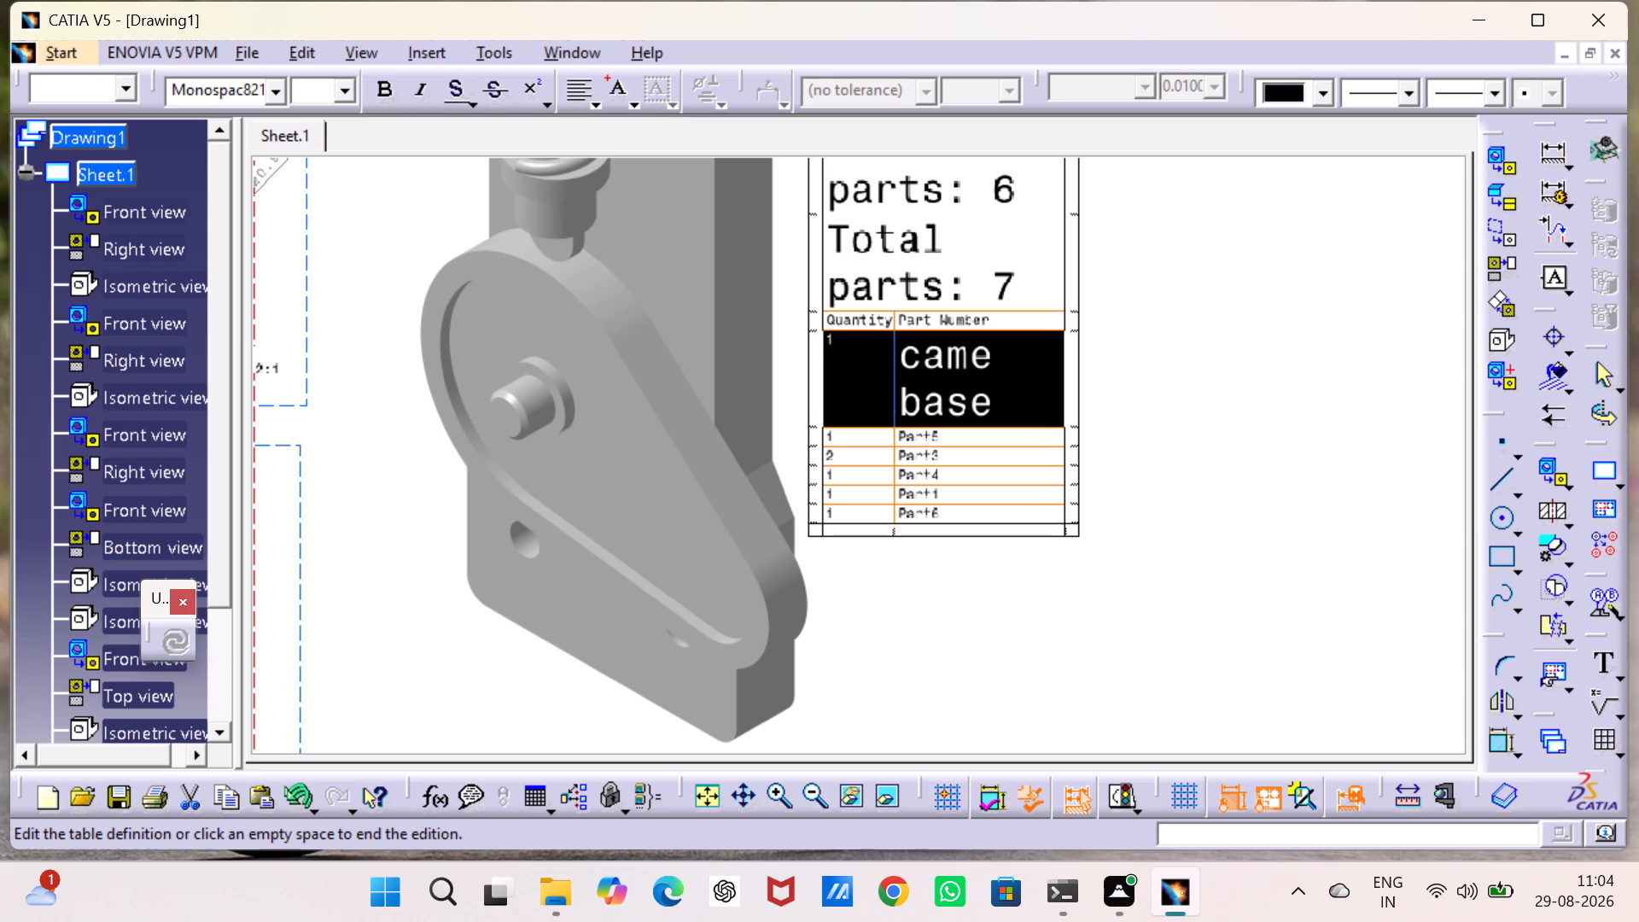
Replace the Part5 entry in the recapitulation table's Part Number column with "follower".
click(902, 434)
double_click(910, 434)
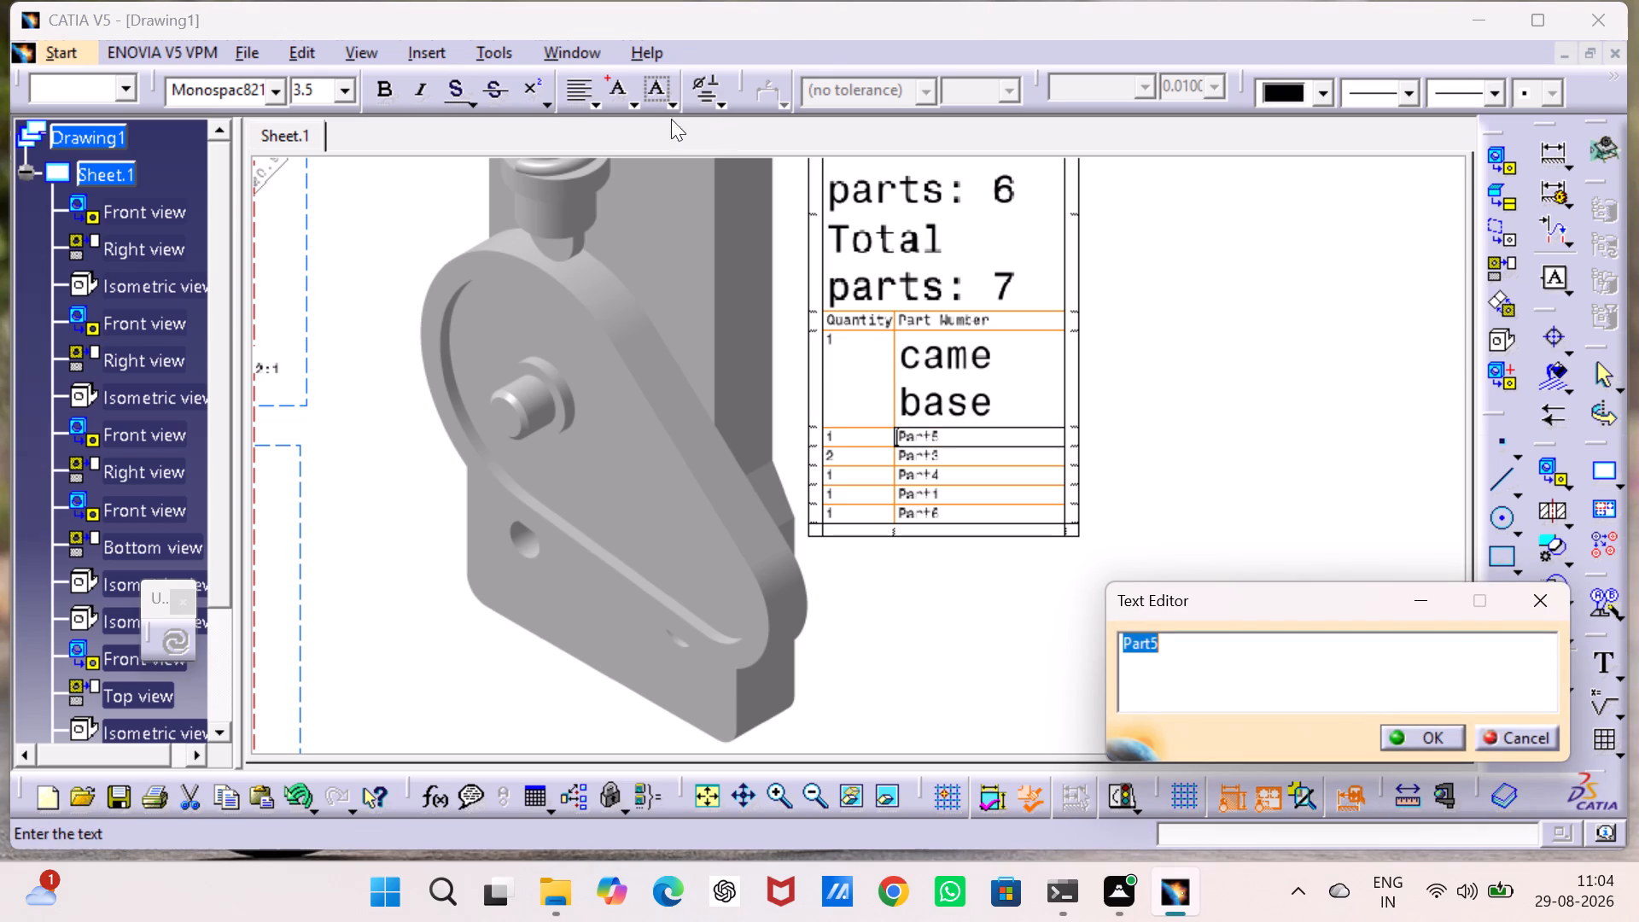
click(566, 44)
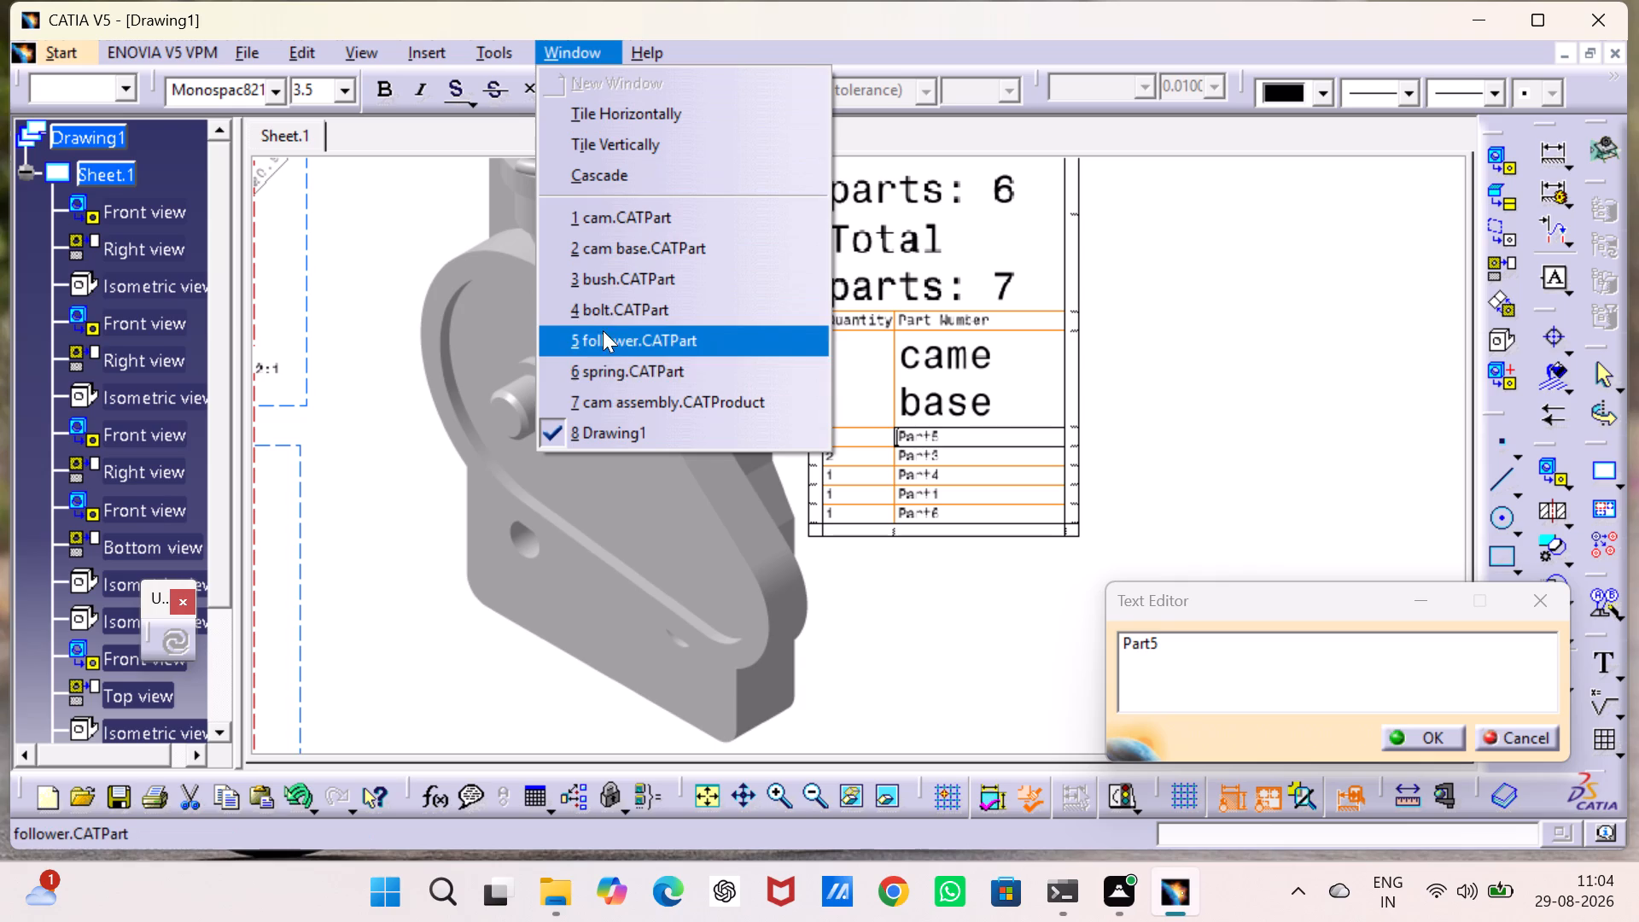
click(1240, 650)
double_click(1240, 650)
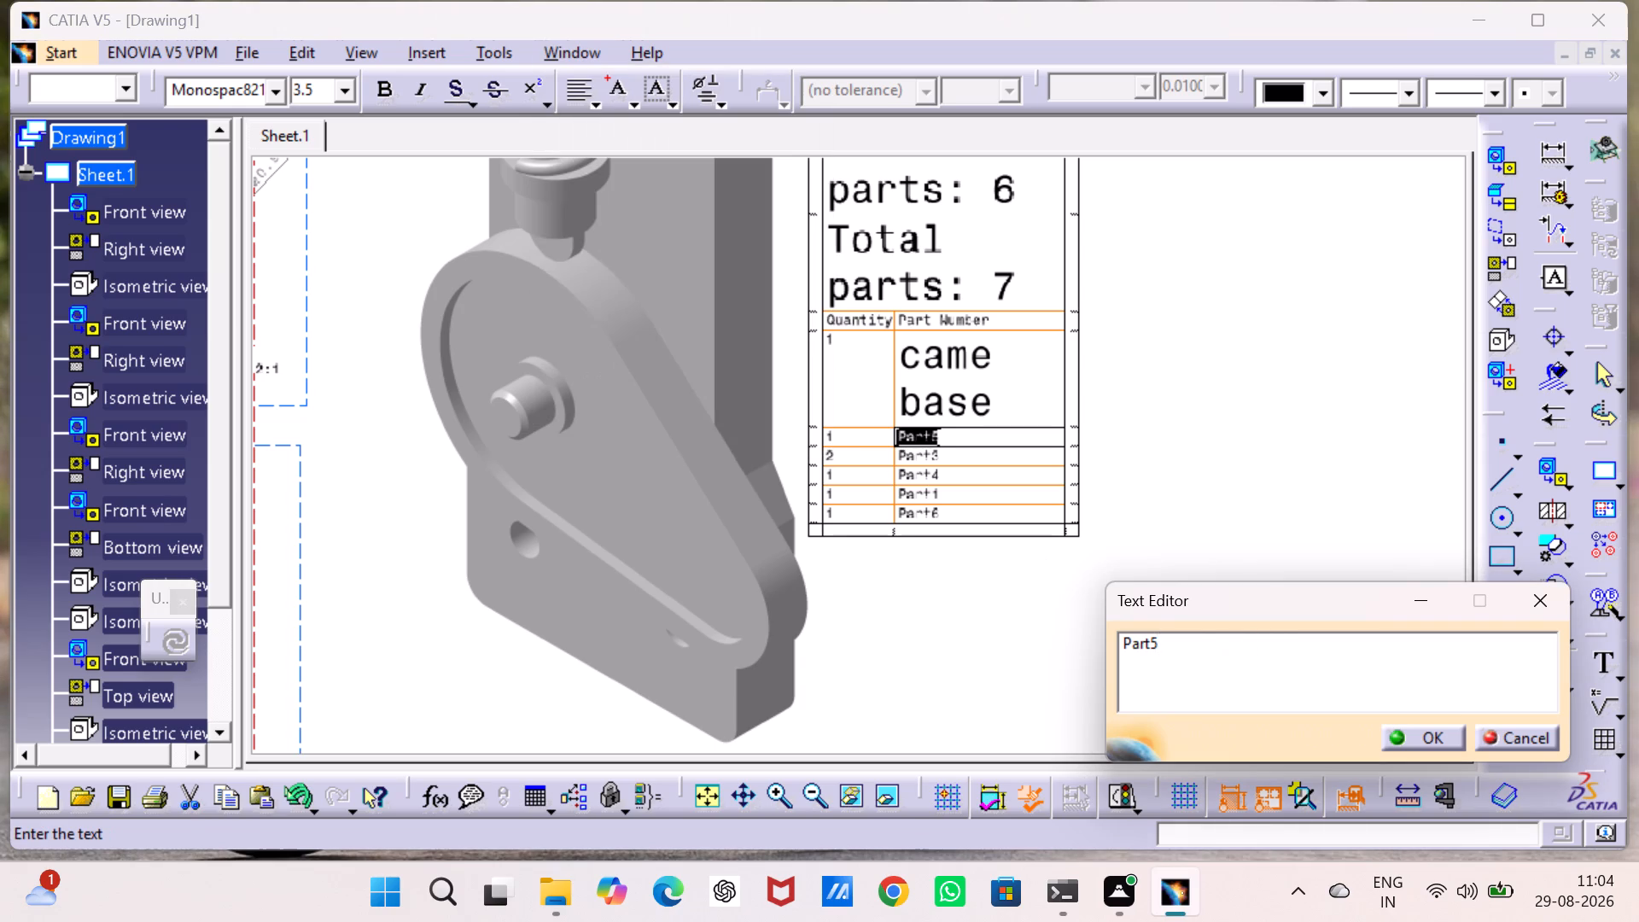
text(follower)
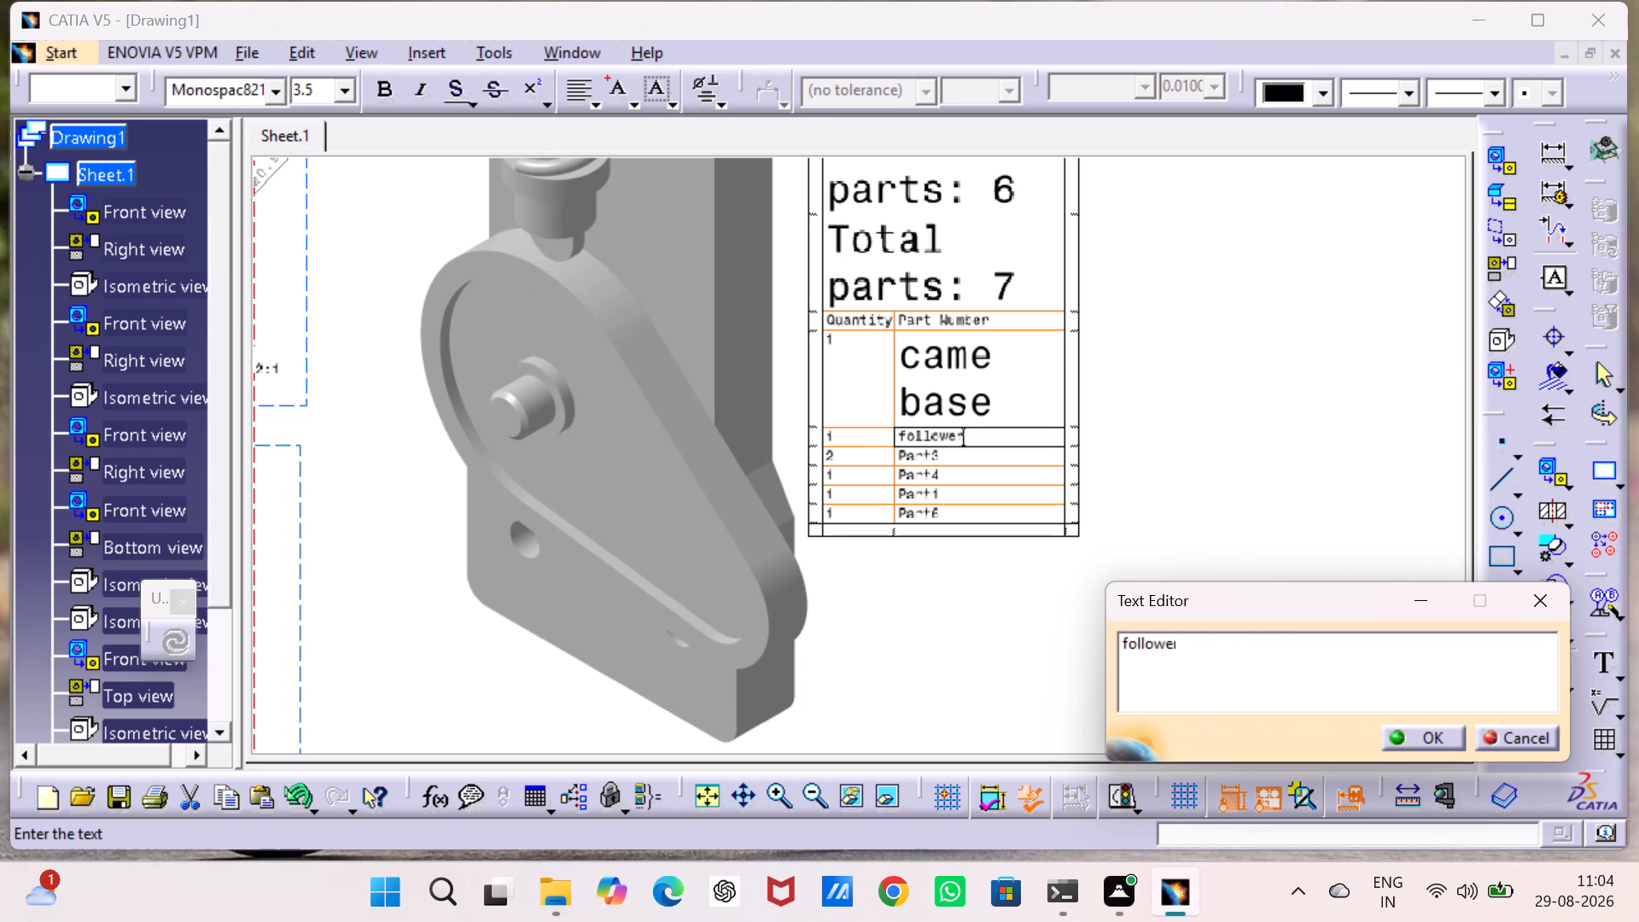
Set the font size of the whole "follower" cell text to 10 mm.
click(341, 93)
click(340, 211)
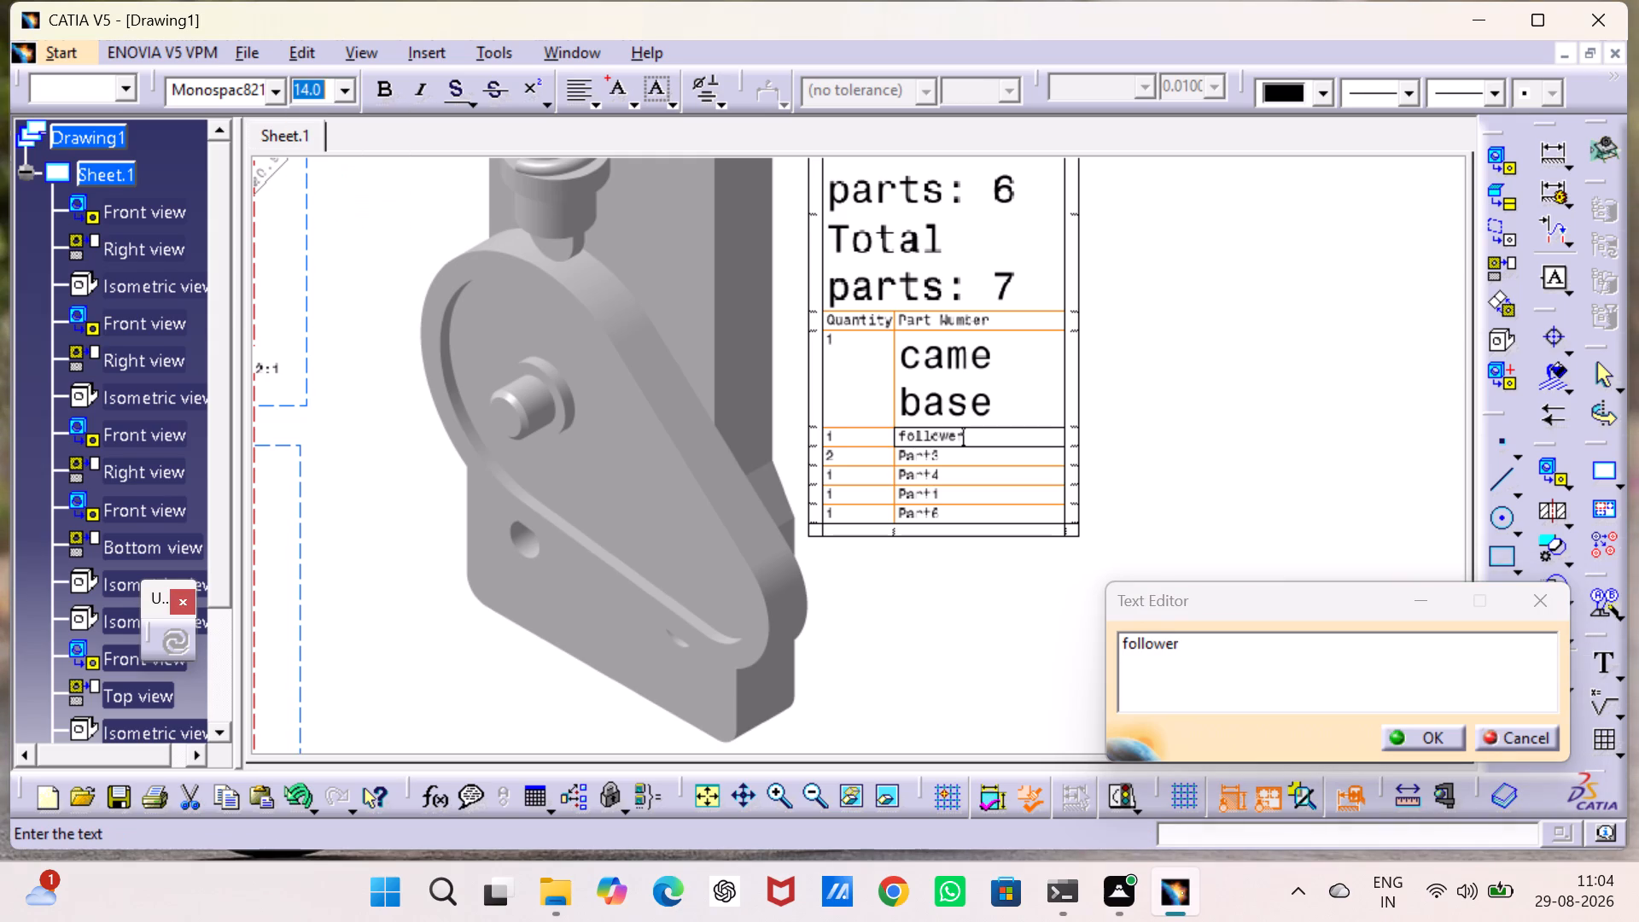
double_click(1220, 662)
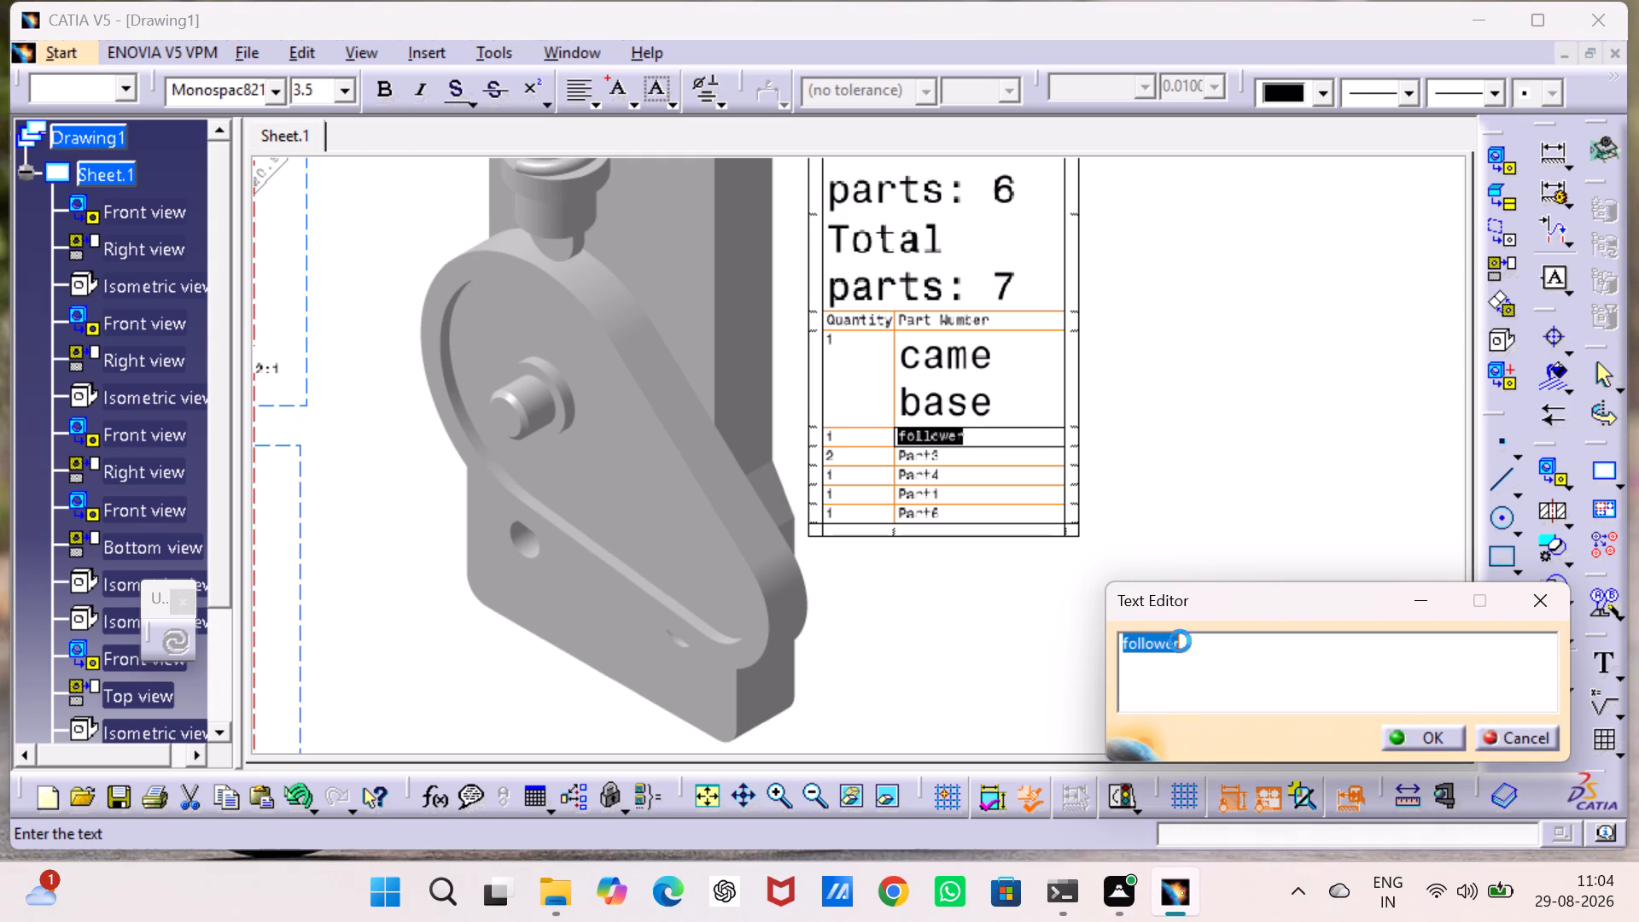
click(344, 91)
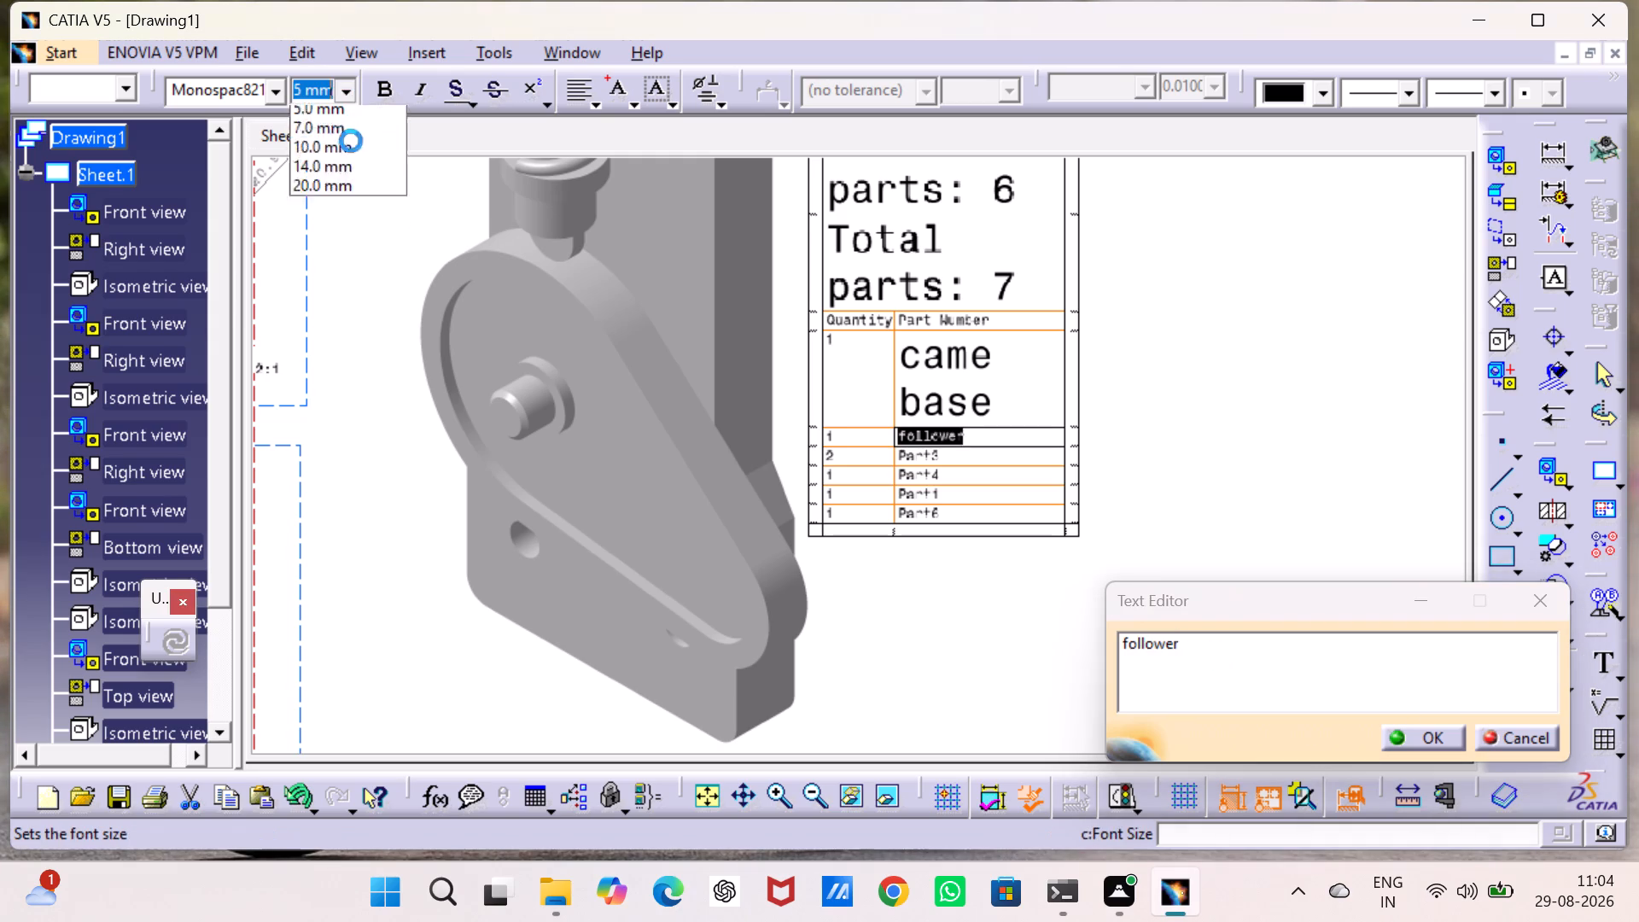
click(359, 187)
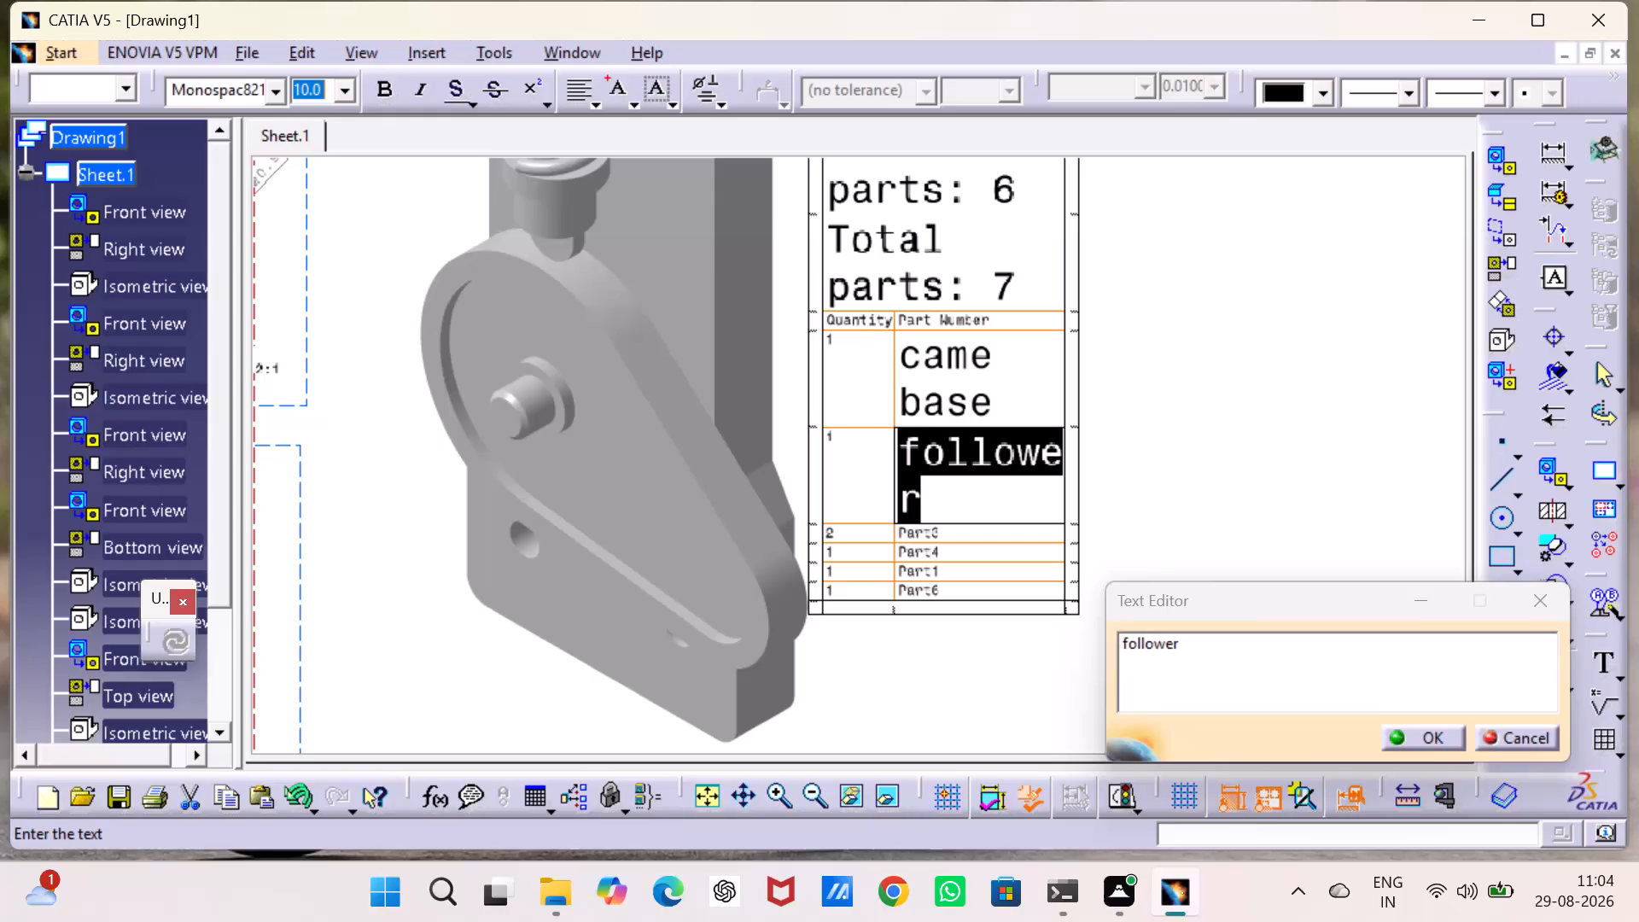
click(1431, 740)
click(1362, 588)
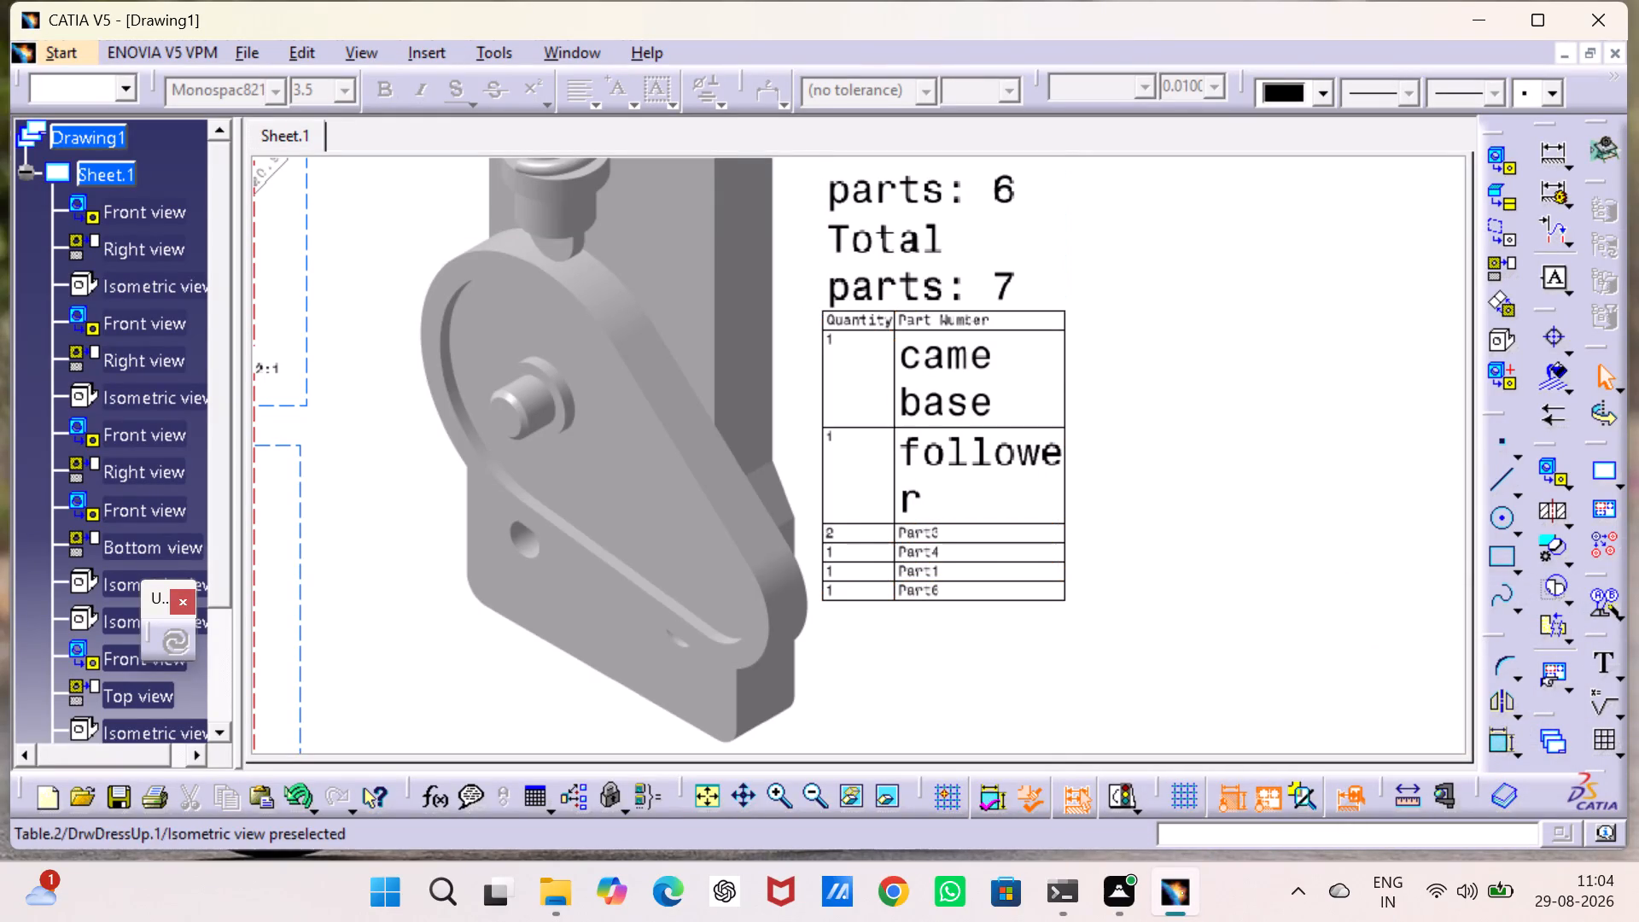
Set the font size of the "follower" cell text to 7 mm.
double_click(1033, 475)
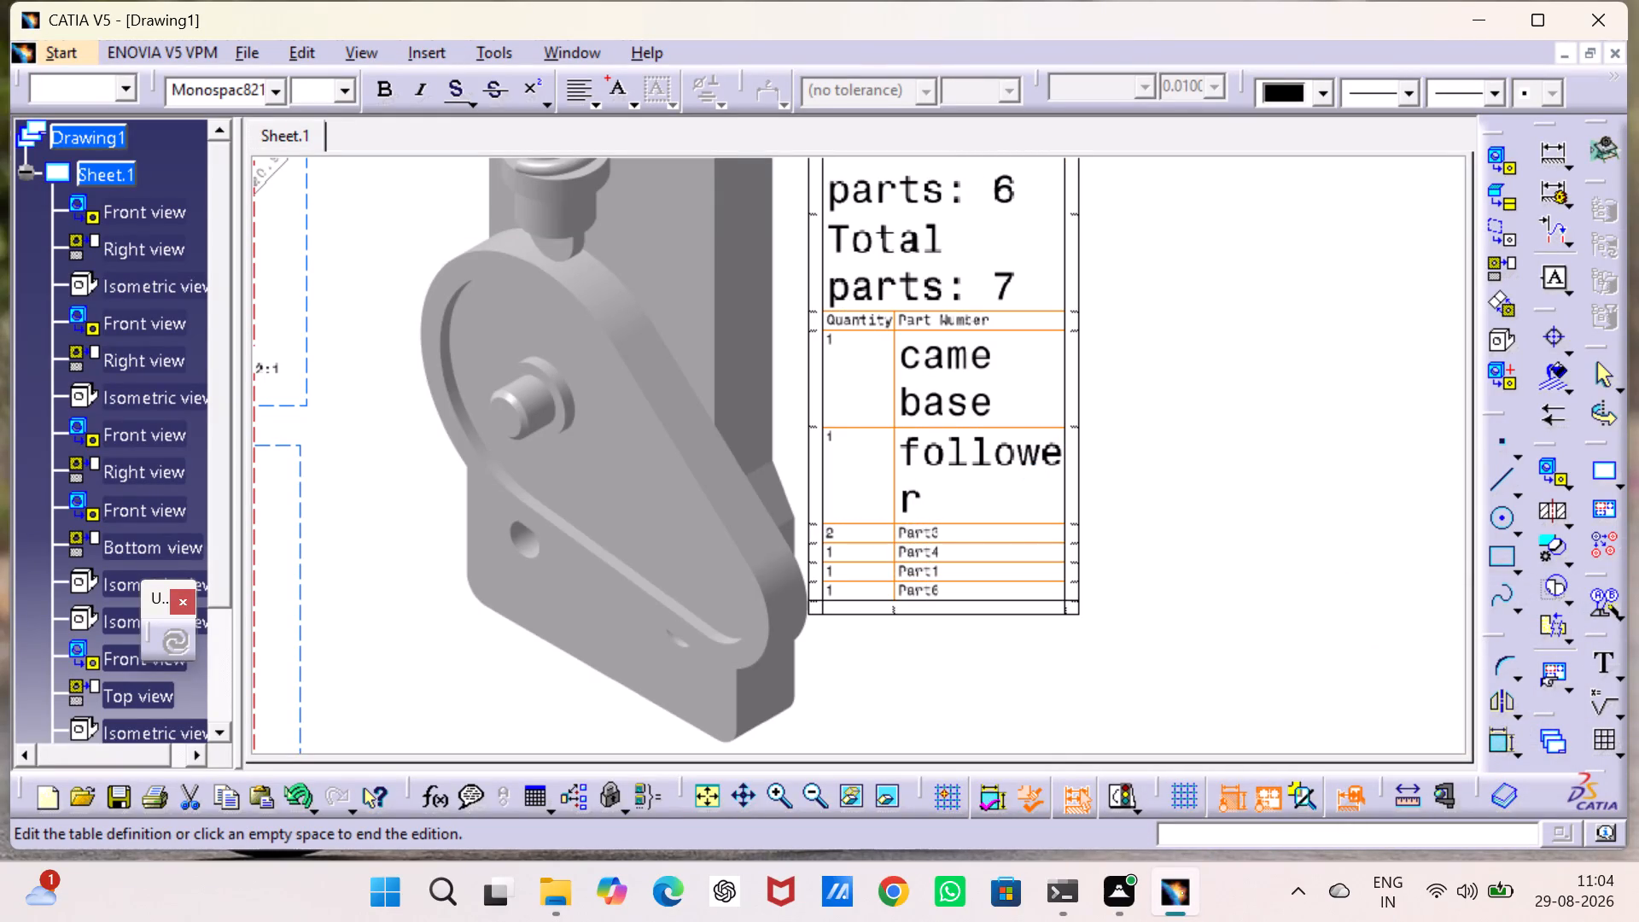
double_click(1015, 467)
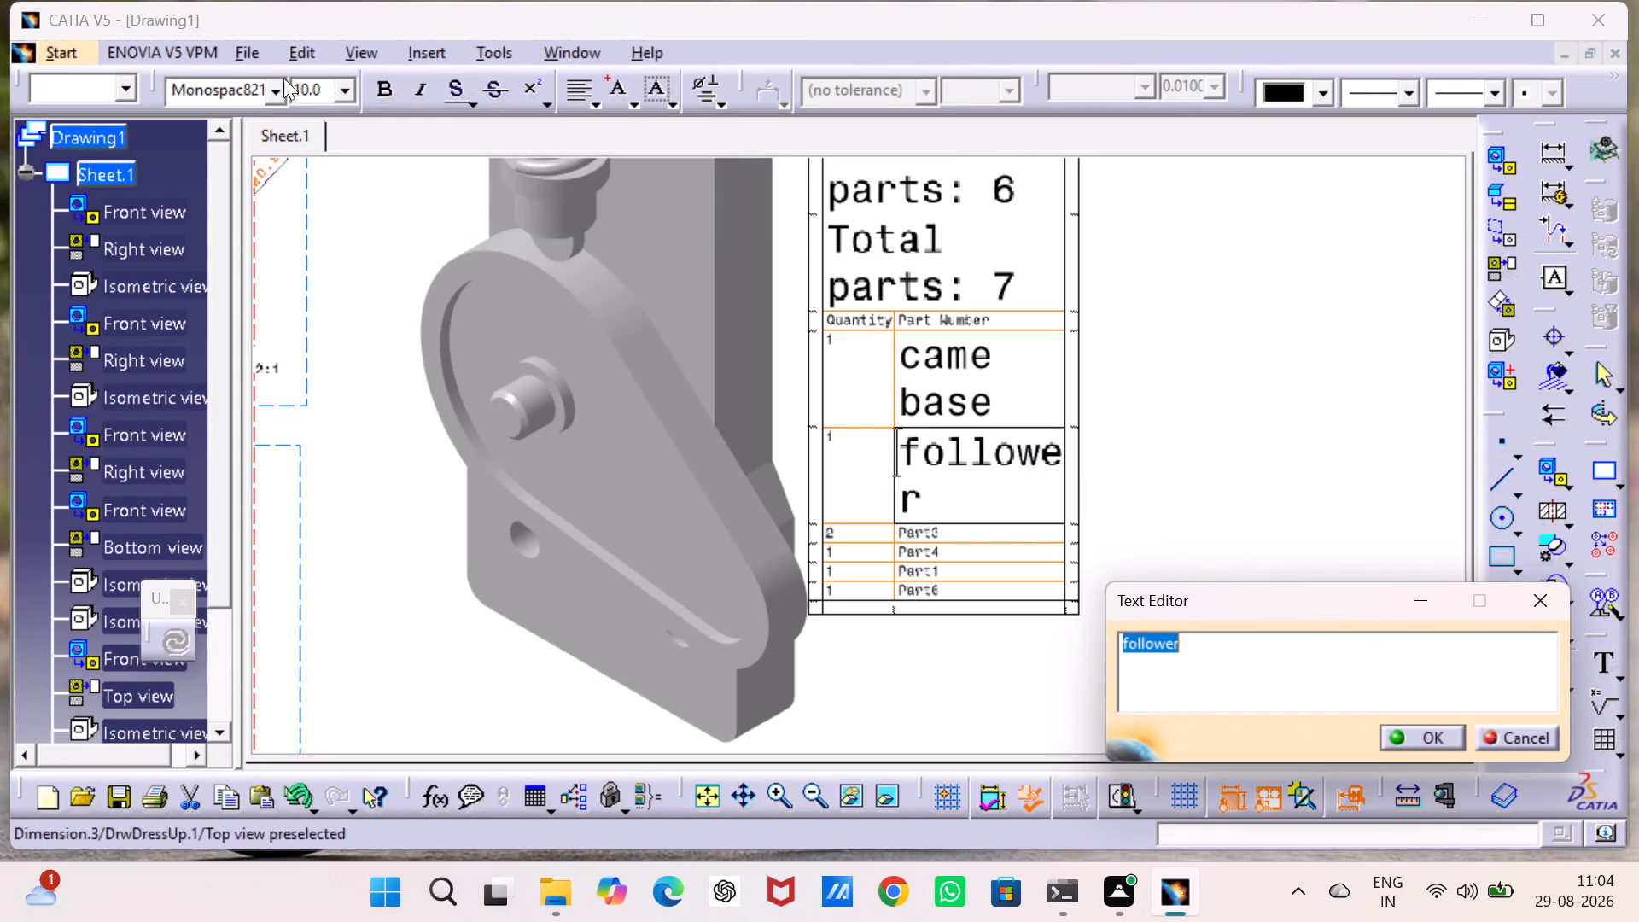
click(346, 80)
click(340, 172)
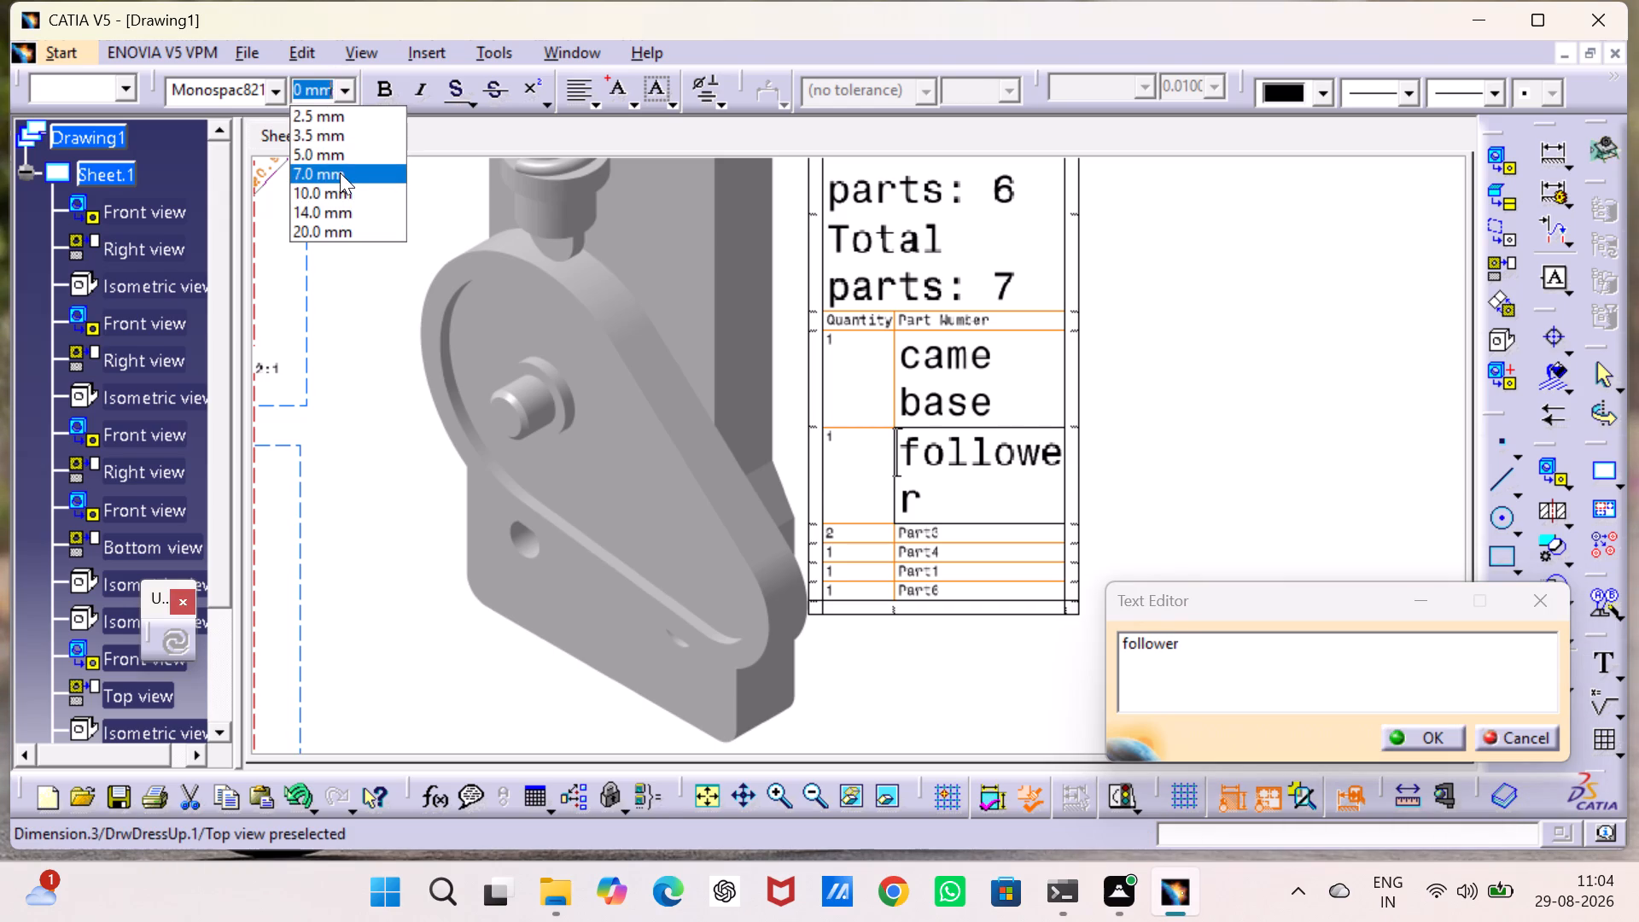
Set the font size of the "came base" cell text to 7 mm.
double_click(930, 369)
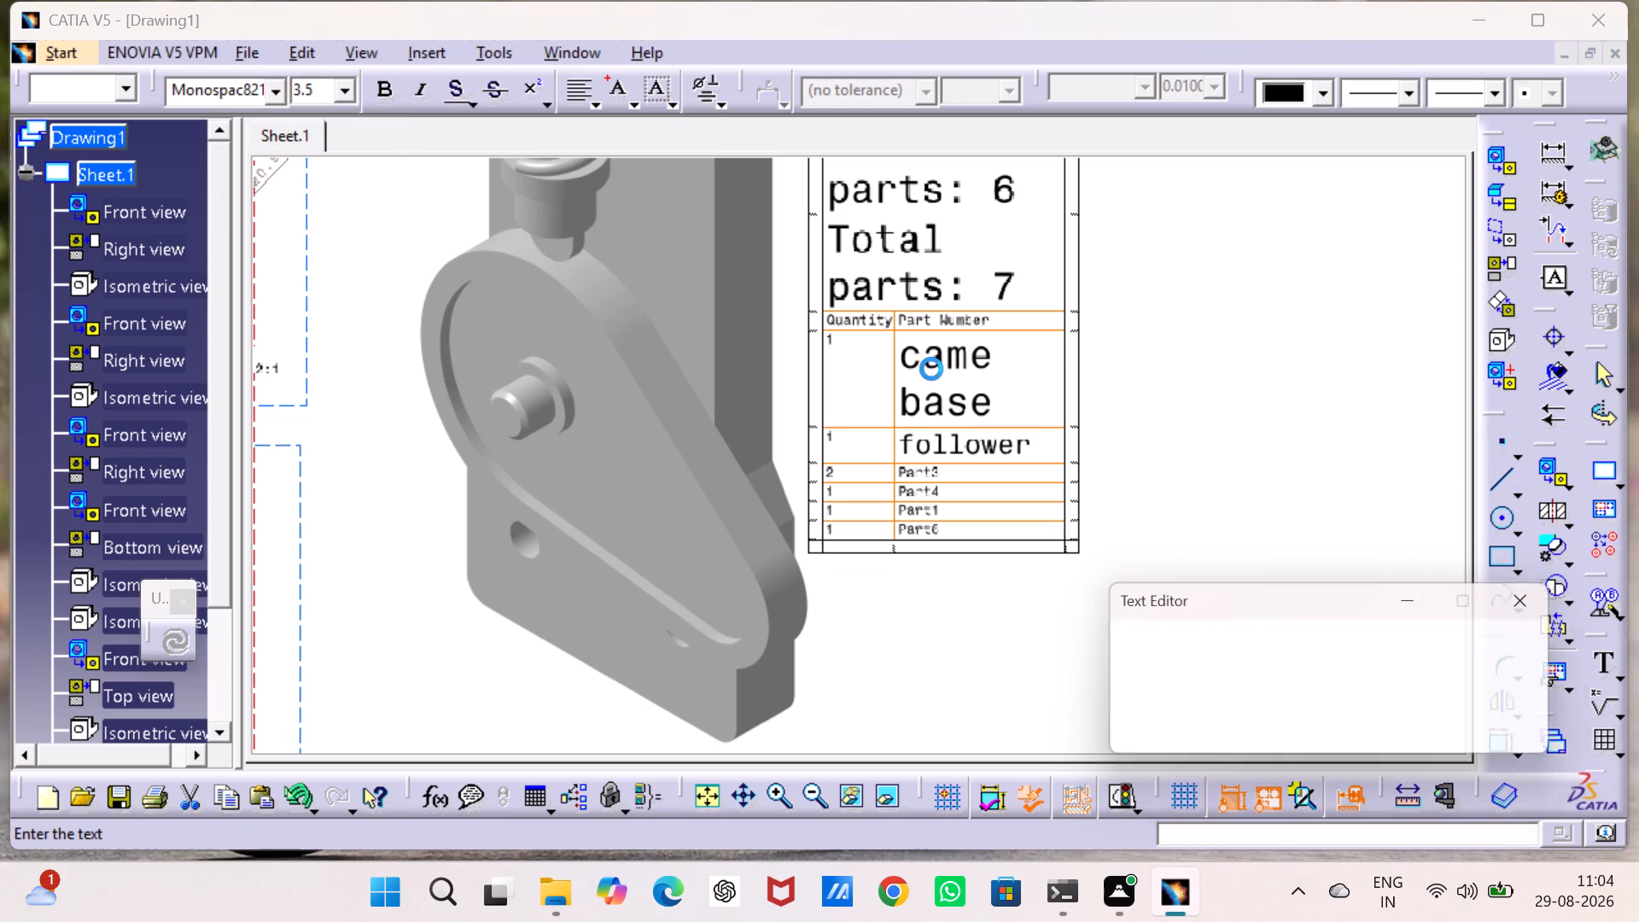
click(350, 92)
click(356, 175)
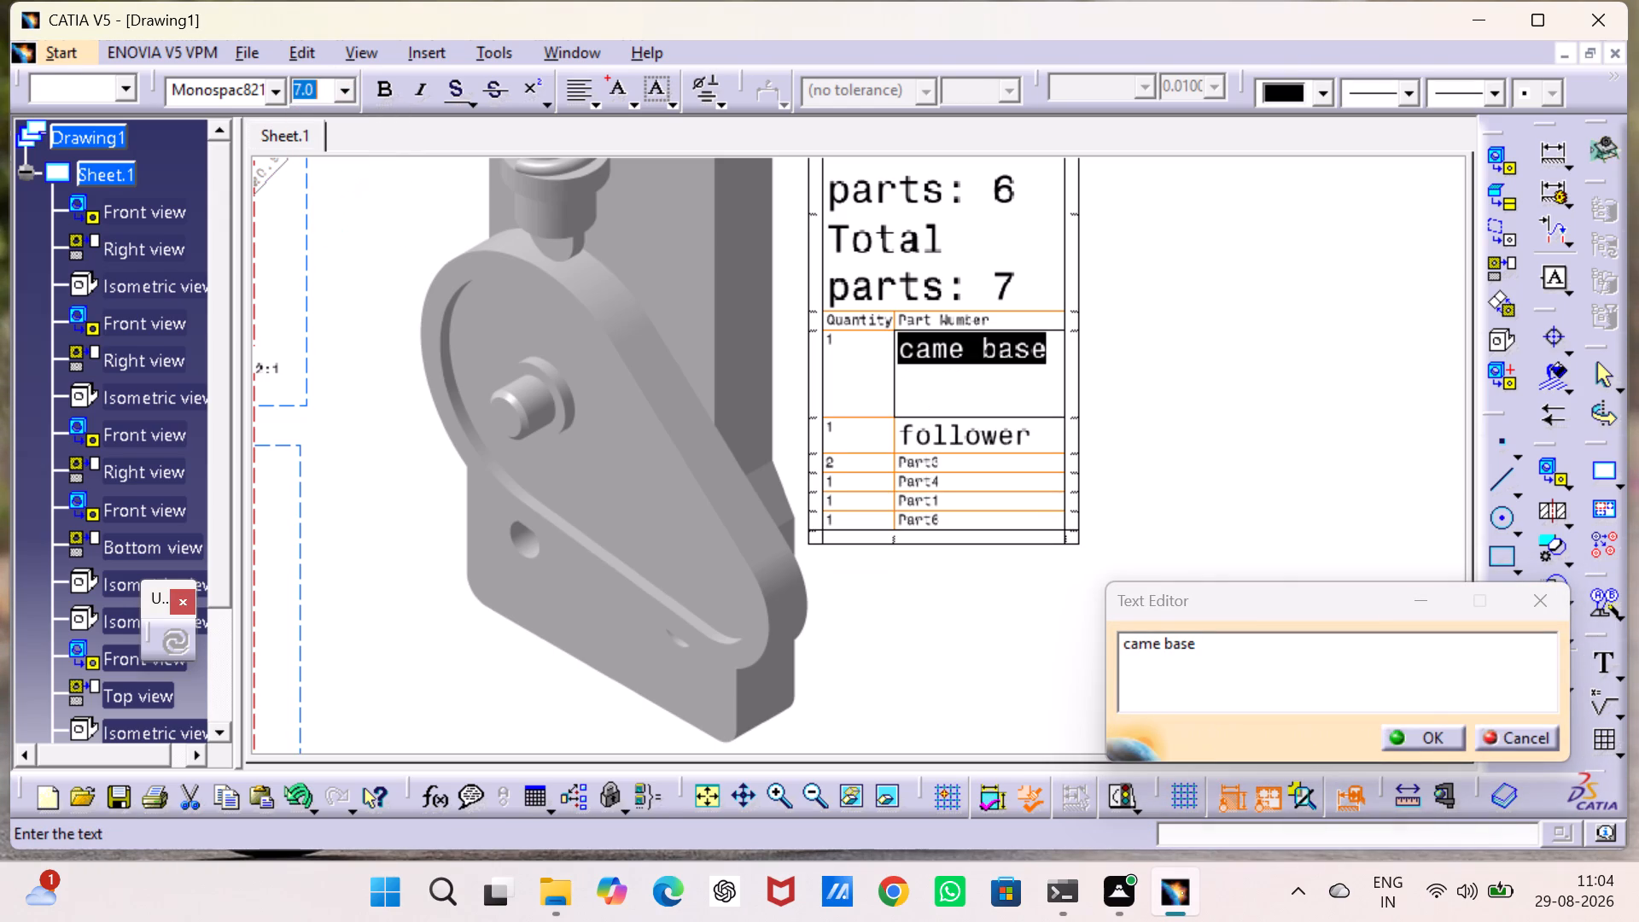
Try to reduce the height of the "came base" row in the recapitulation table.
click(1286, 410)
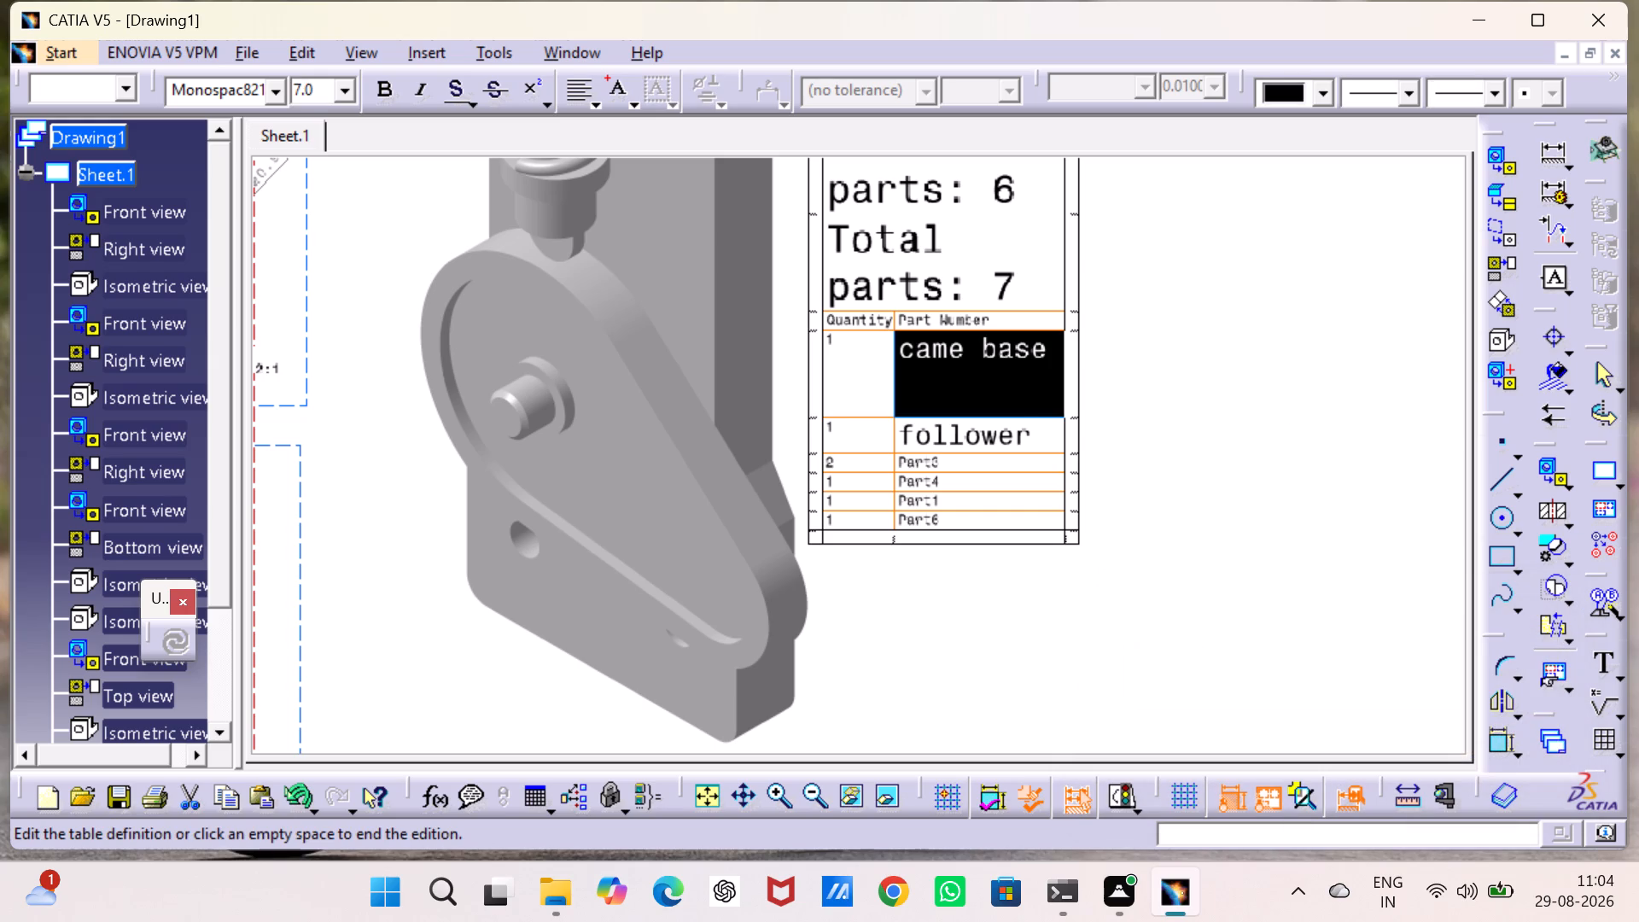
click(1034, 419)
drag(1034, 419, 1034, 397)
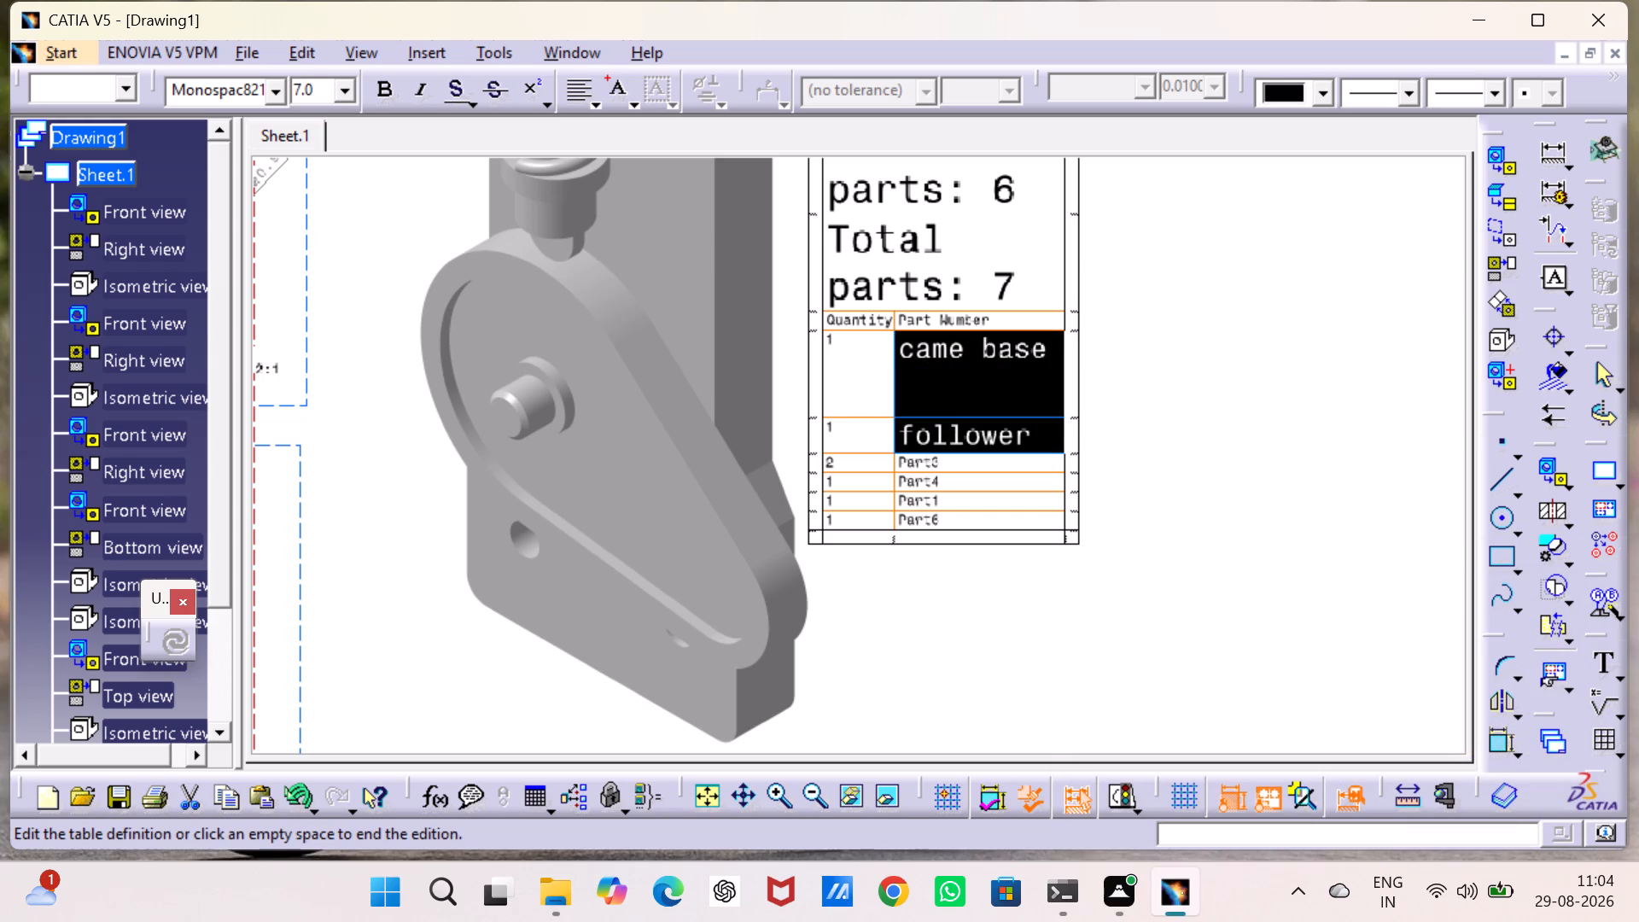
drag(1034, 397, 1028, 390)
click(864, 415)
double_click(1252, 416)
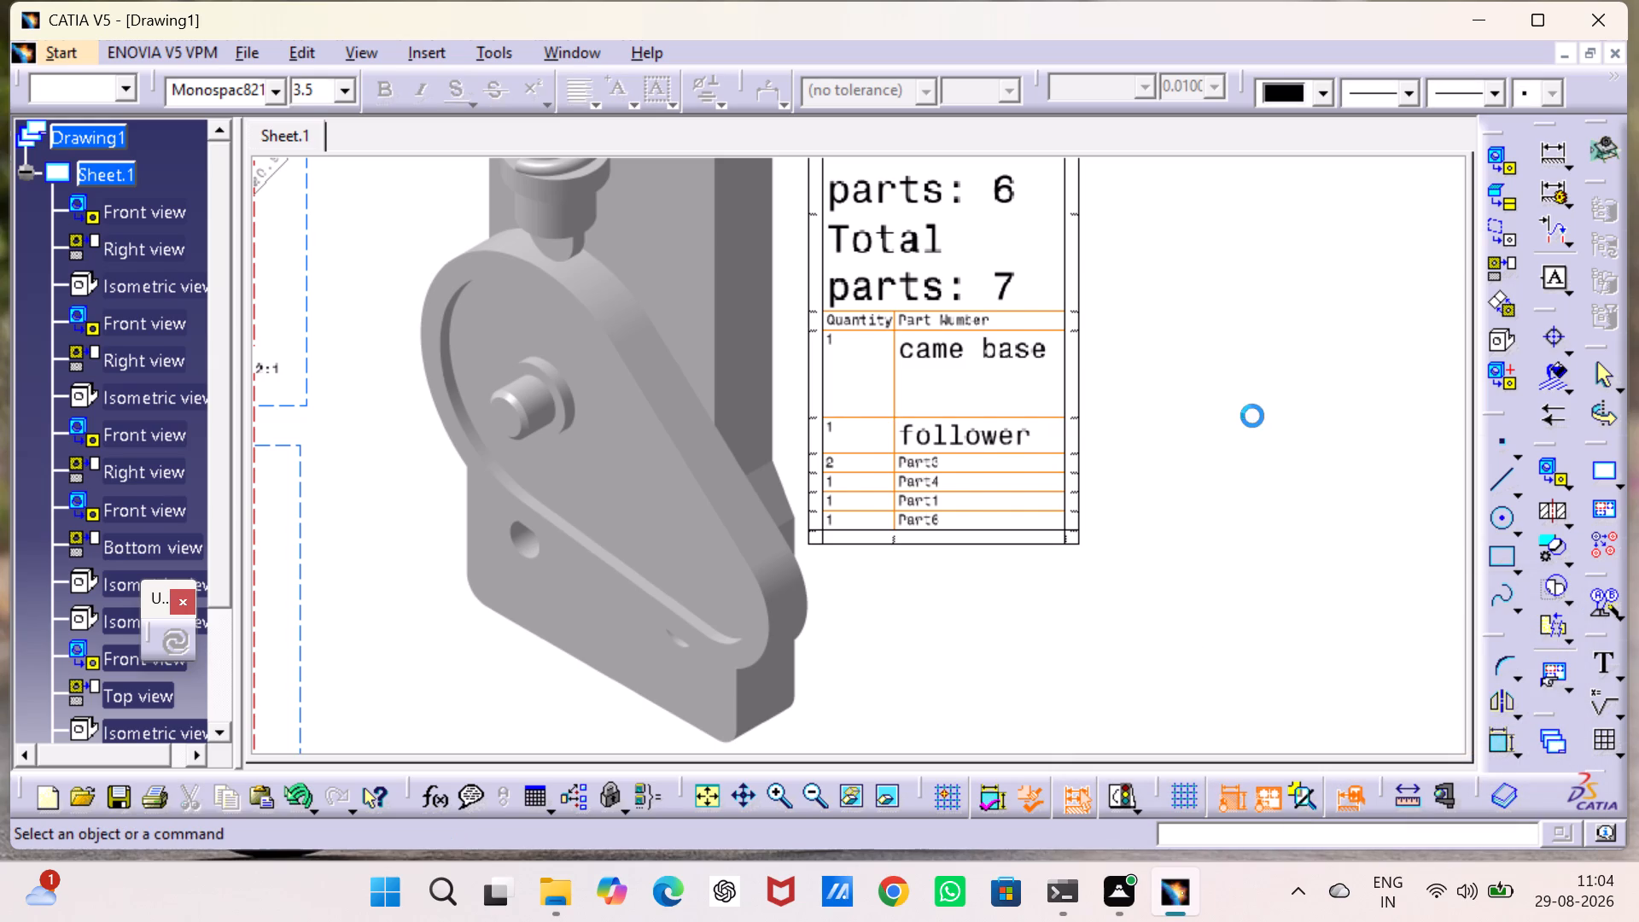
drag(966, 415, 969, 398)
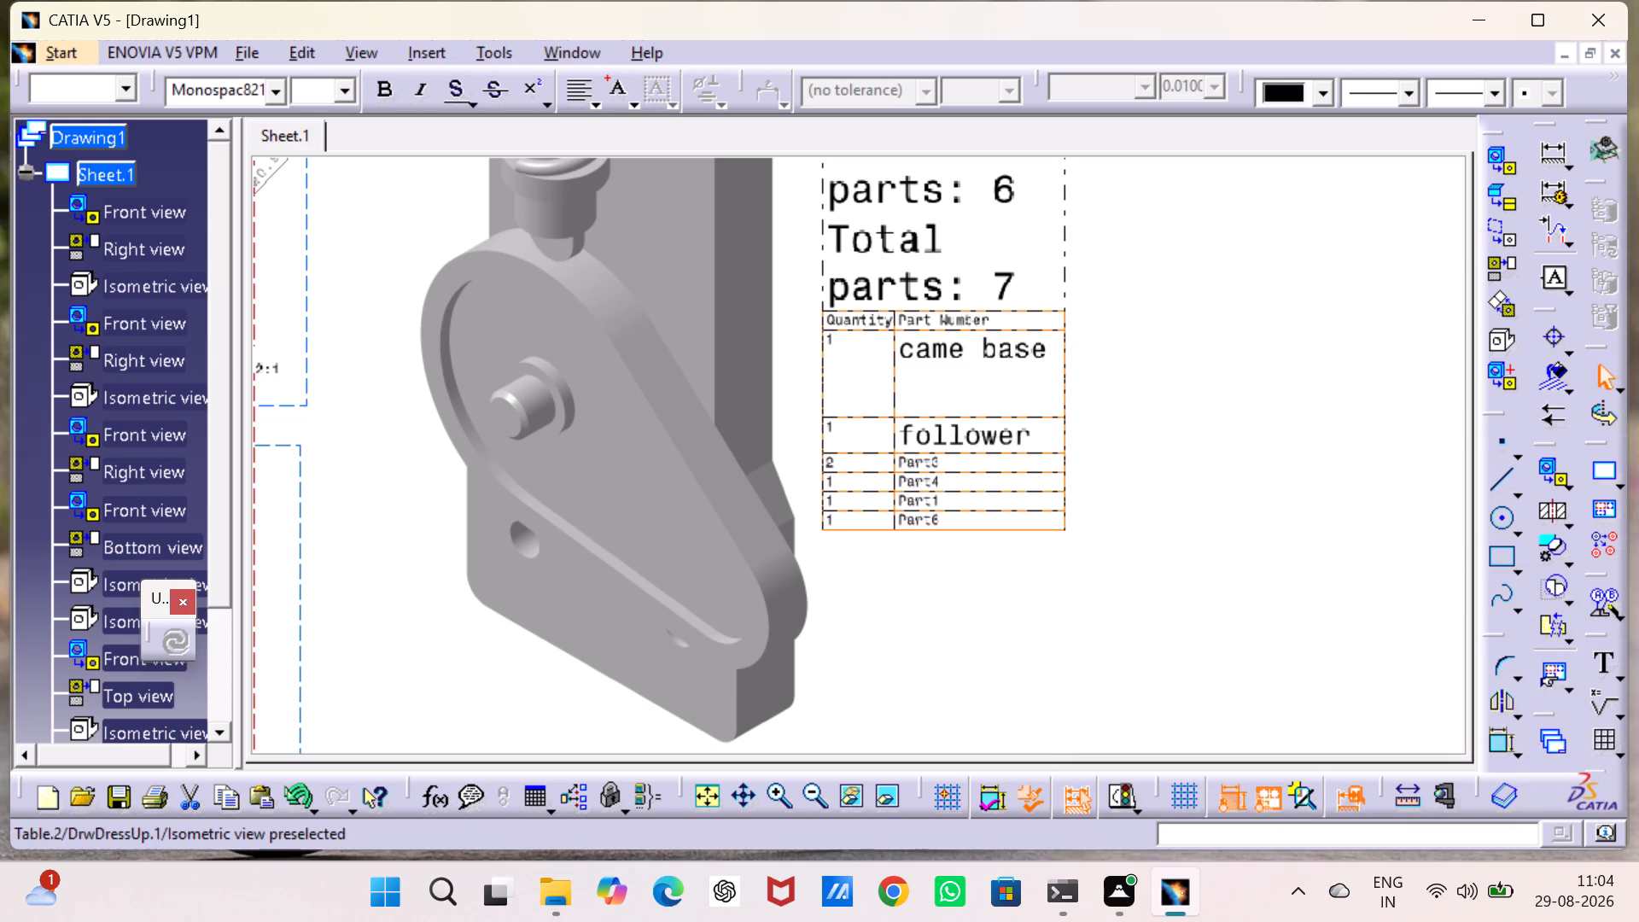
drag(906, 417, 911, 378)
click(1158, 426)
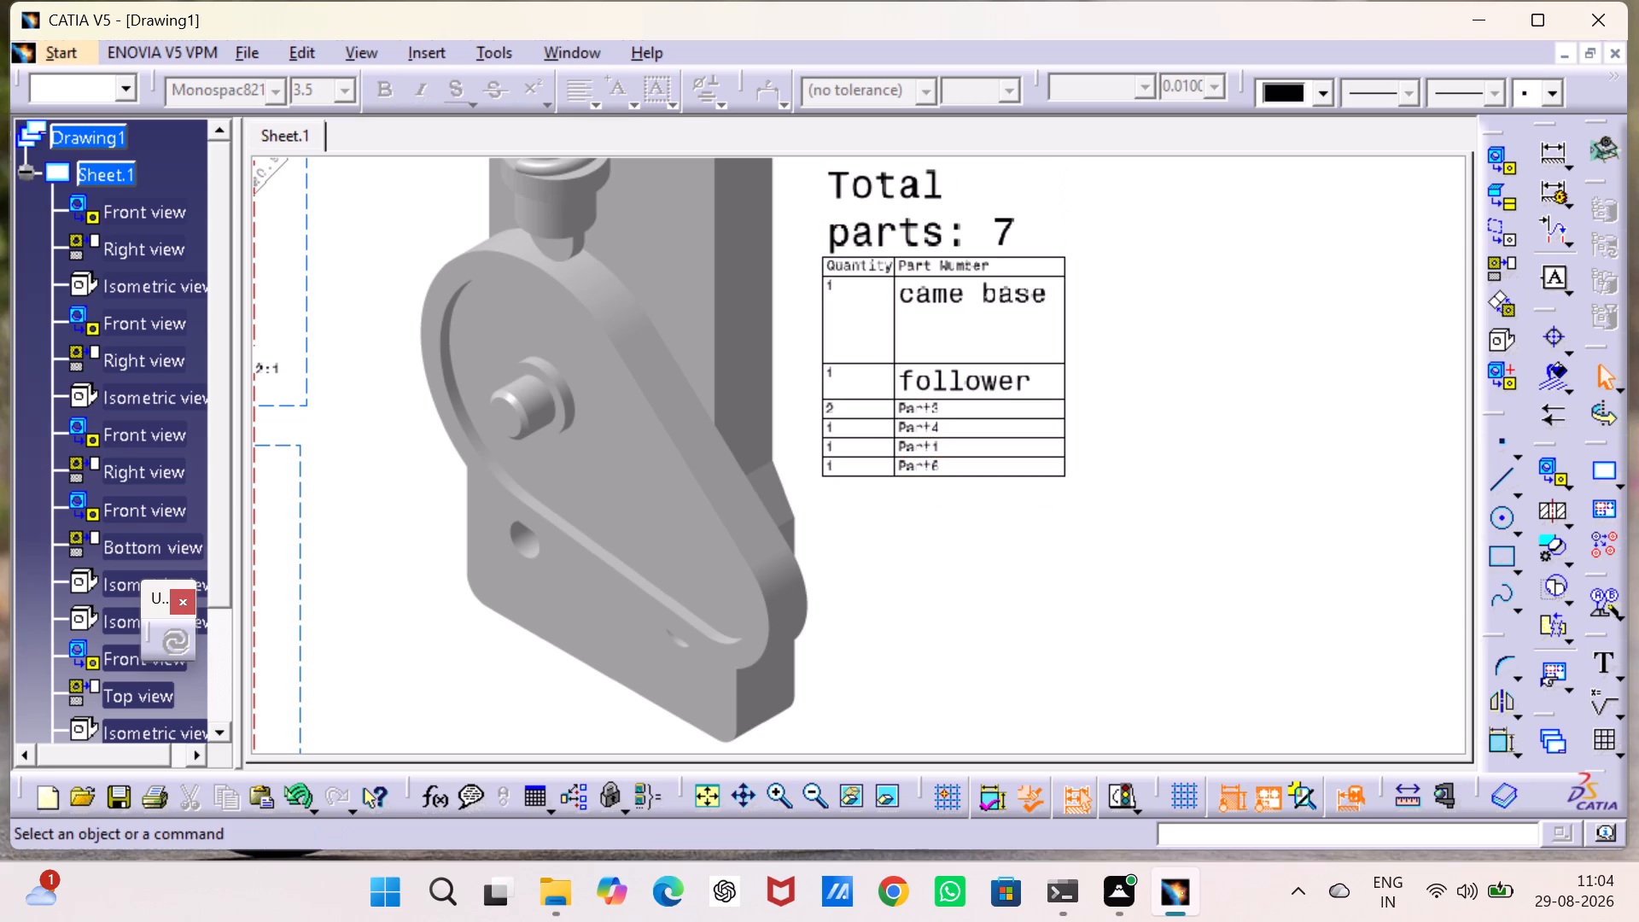
Move the recapitulation table lower and farther away from the isometric view, into the blank area beside it.
middle_drag(1165, 389, 1149, 446)
drag(1030, 359, 1123, 516)
click(1274, 496)
Replace the Part3 entry in the recapitulation table with "bush" and set its font size to 7 mm.
middle_drag(1269, 462, 1205, 675)
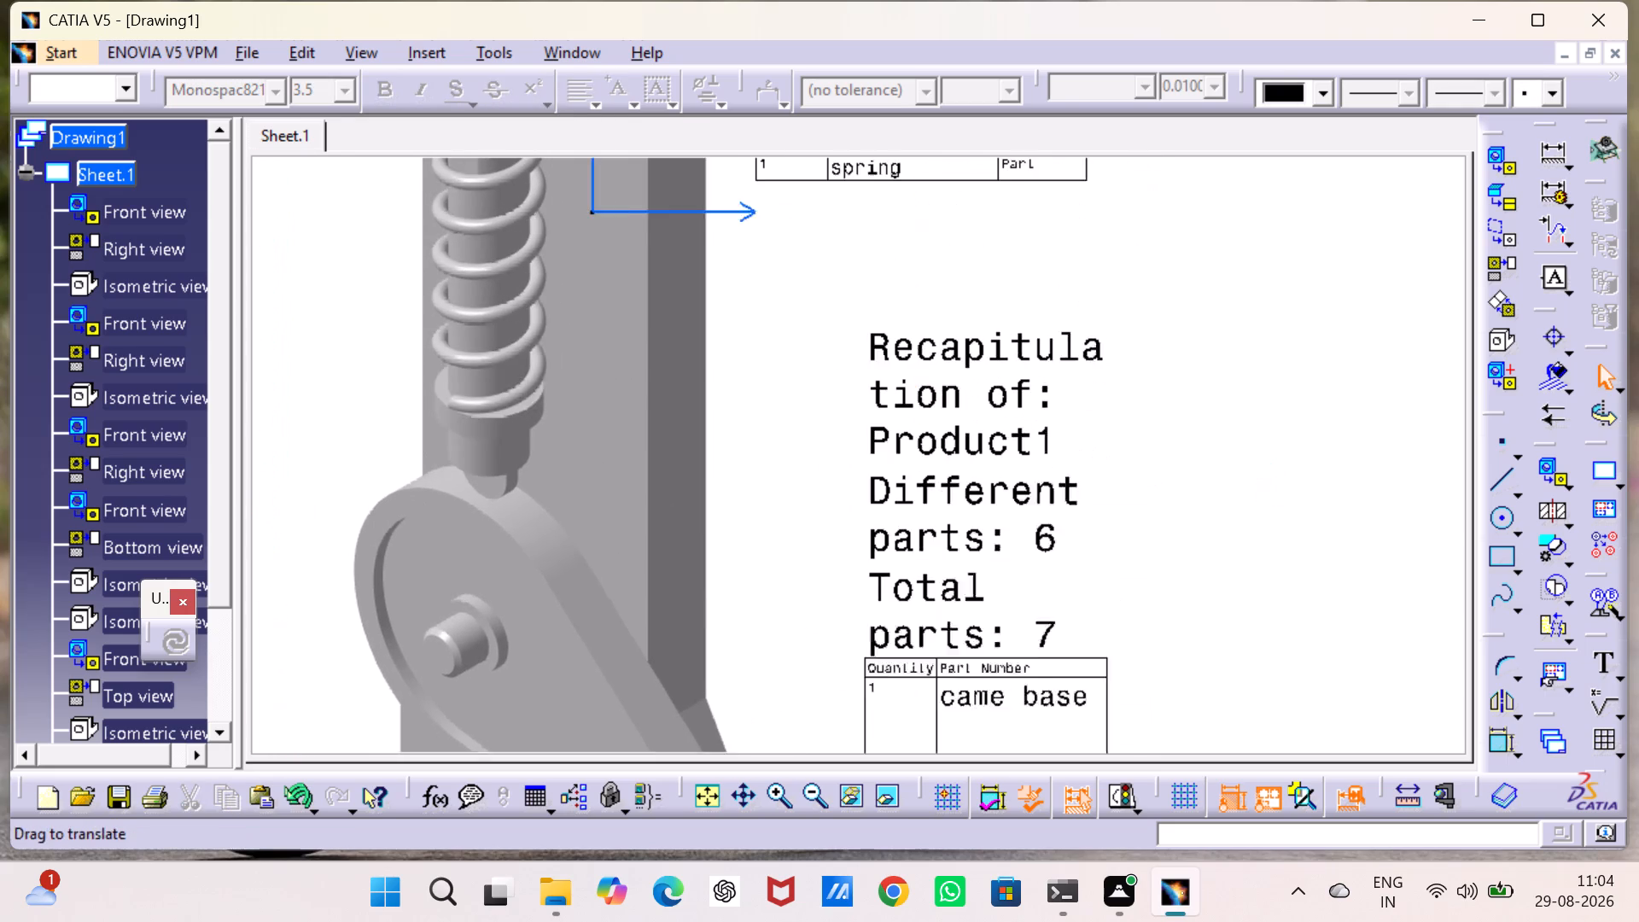
middle_drag(1205, 675, 1158, 320)
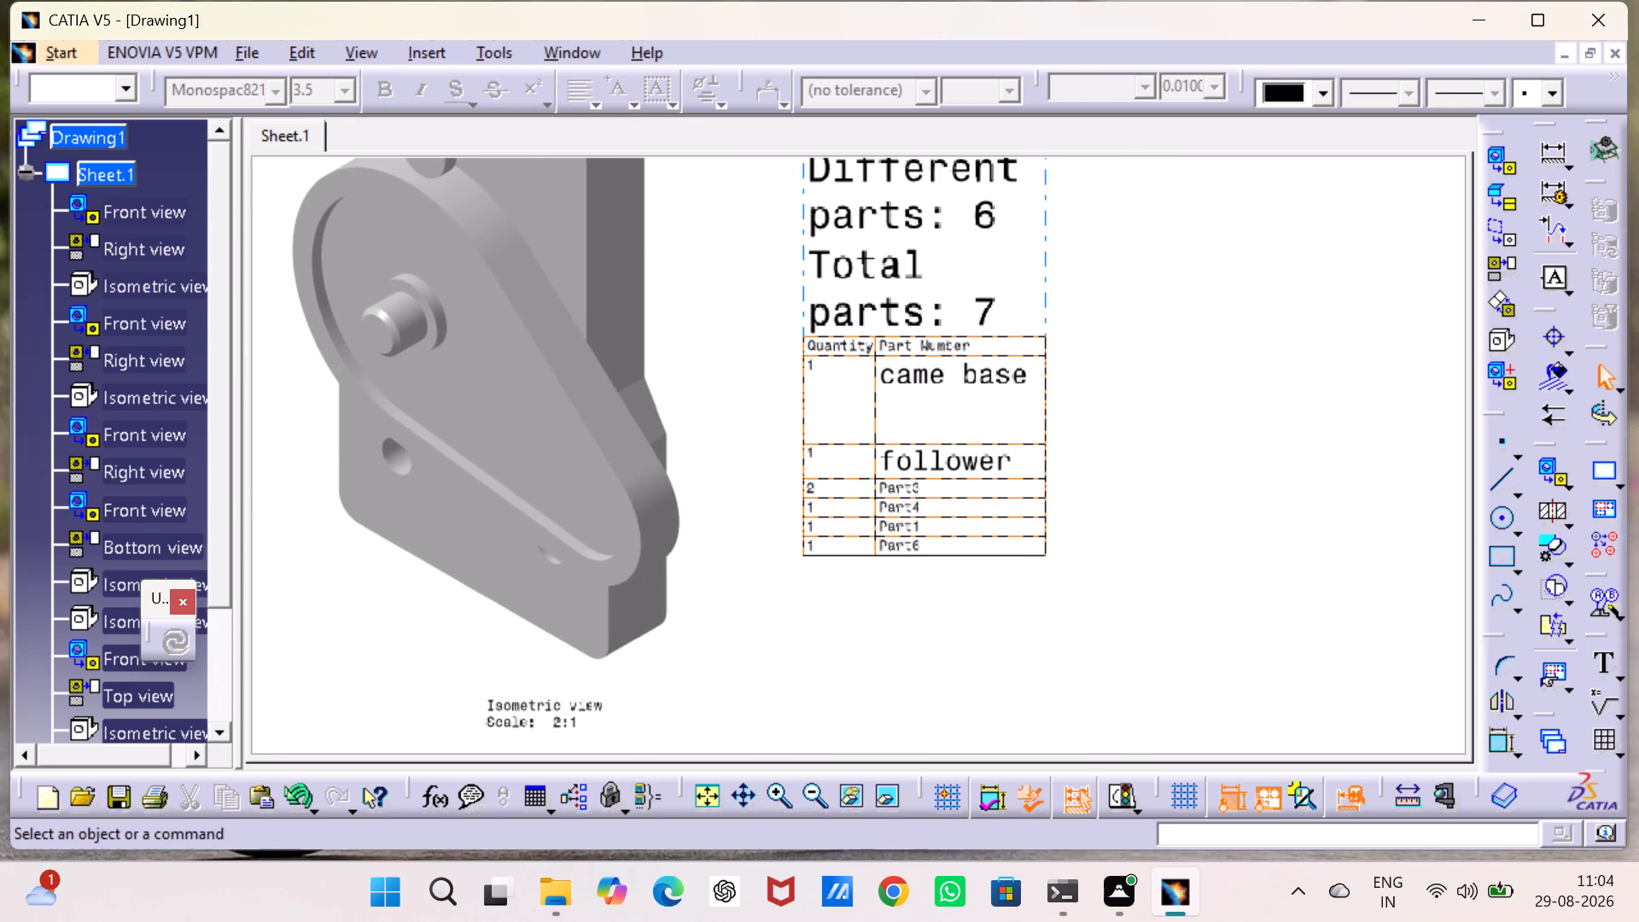
double_click(913, 486)
click(913, 486)
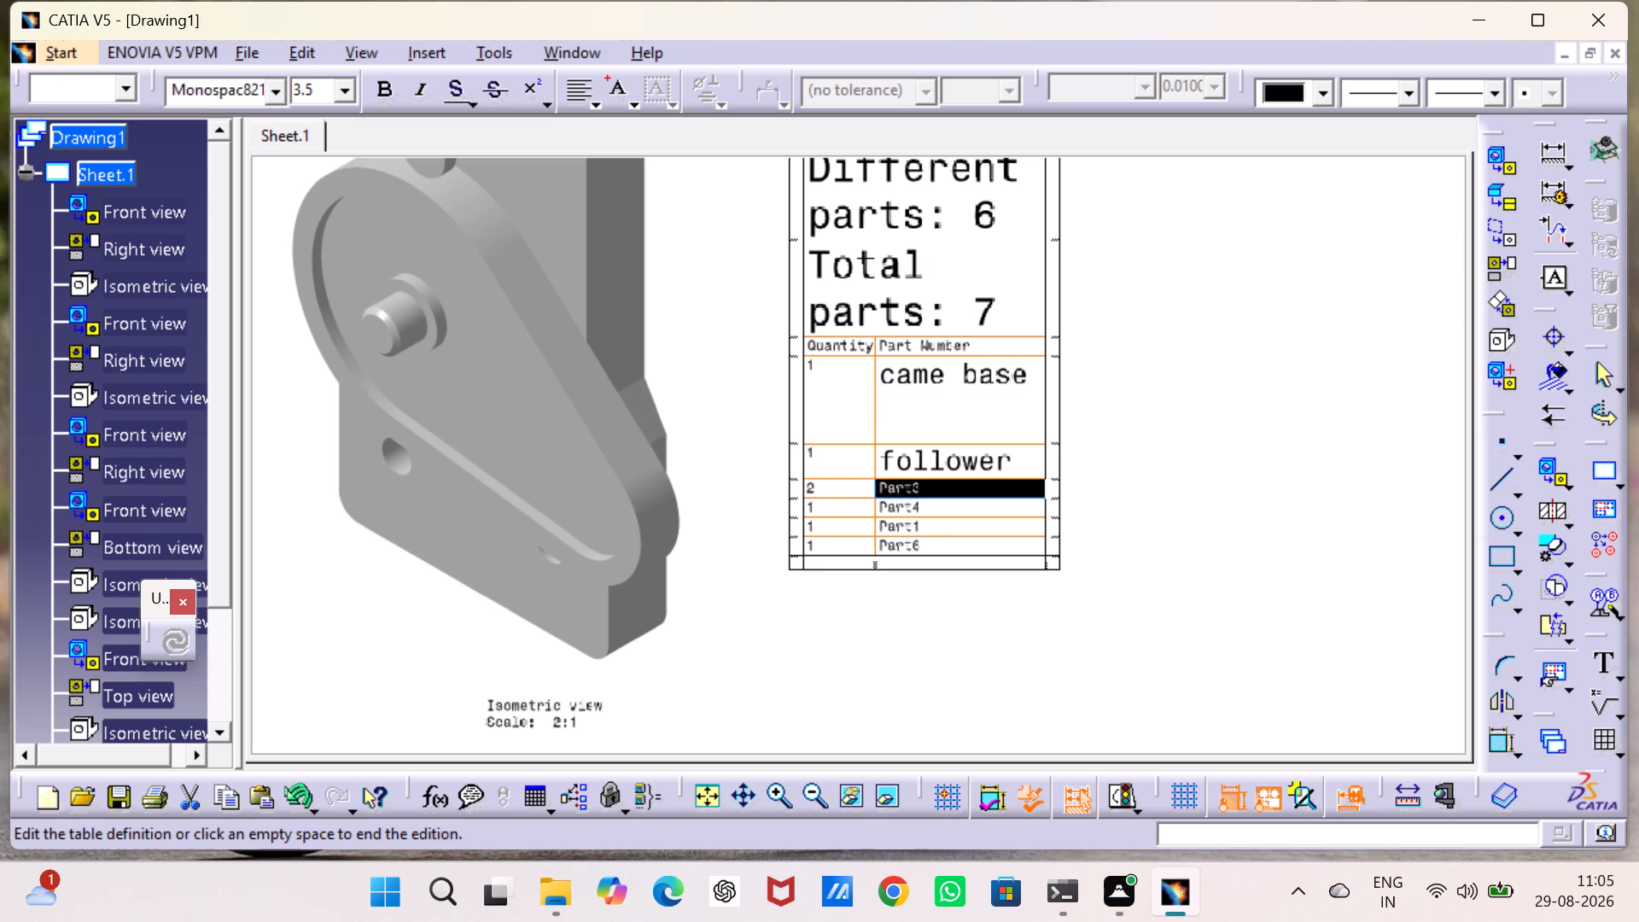
click(565, 50)
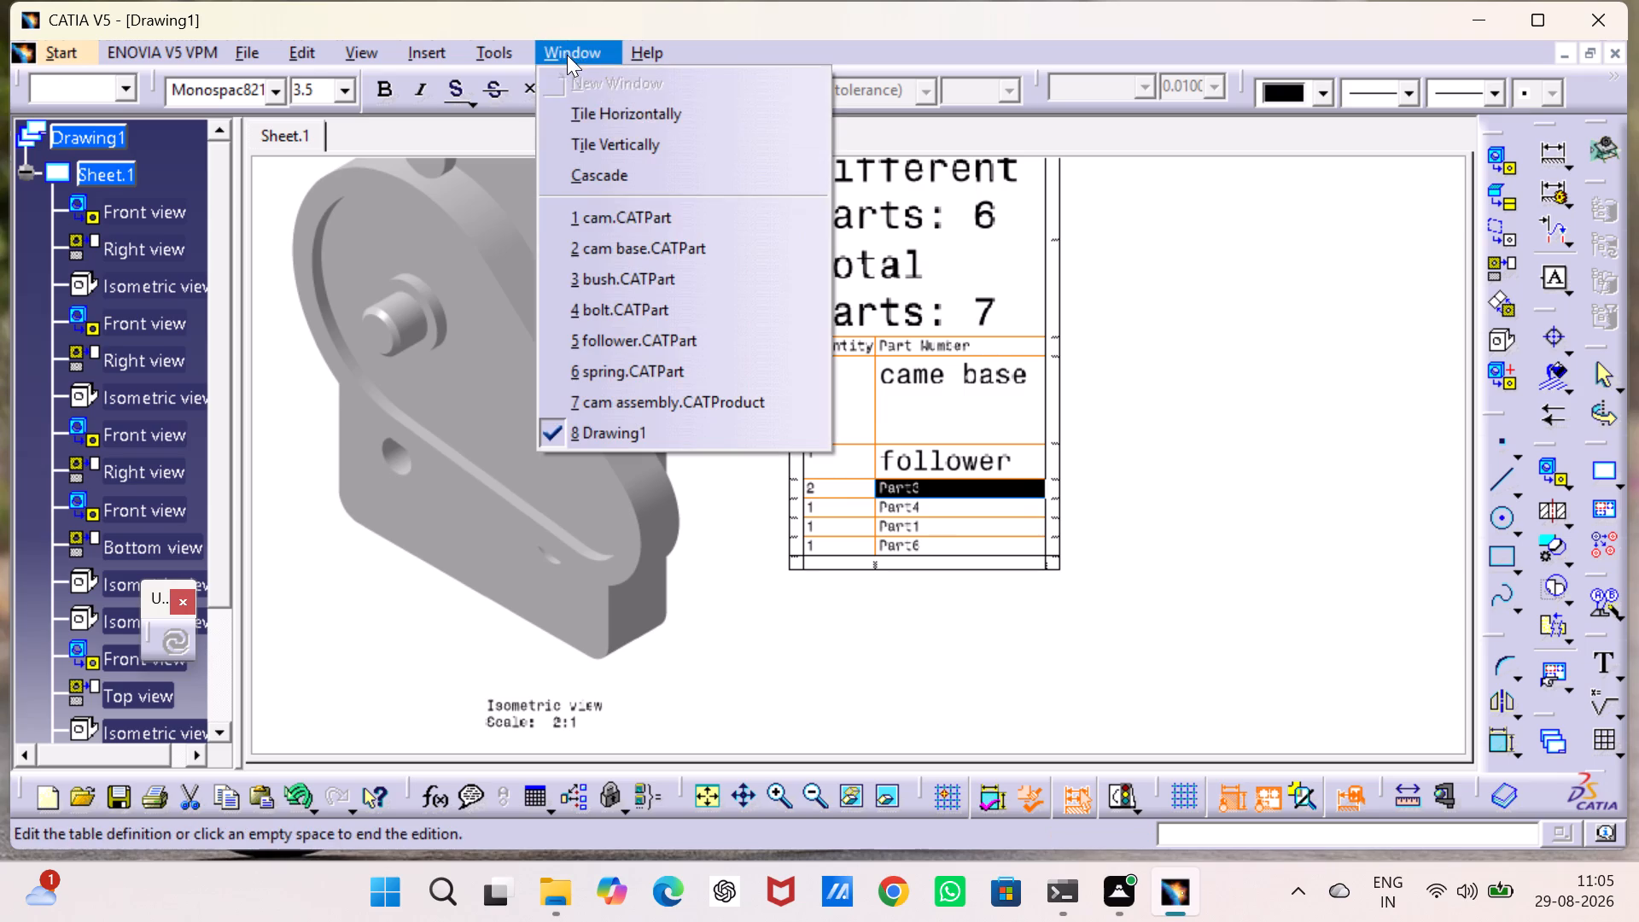
click(1330, 373)
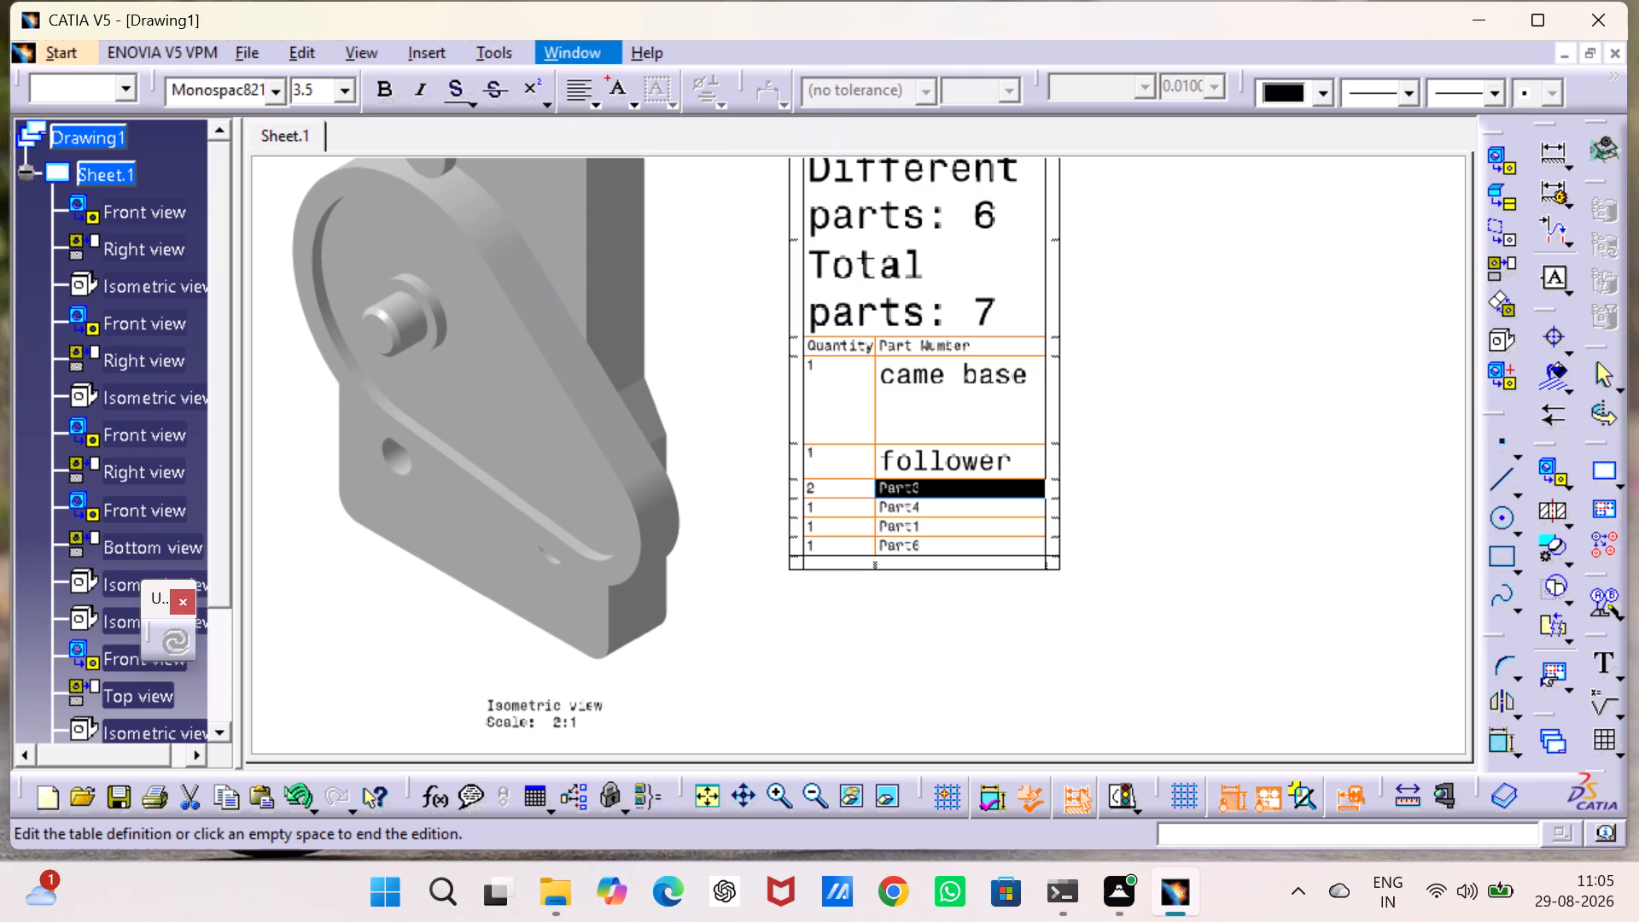
double_click(987, 492)
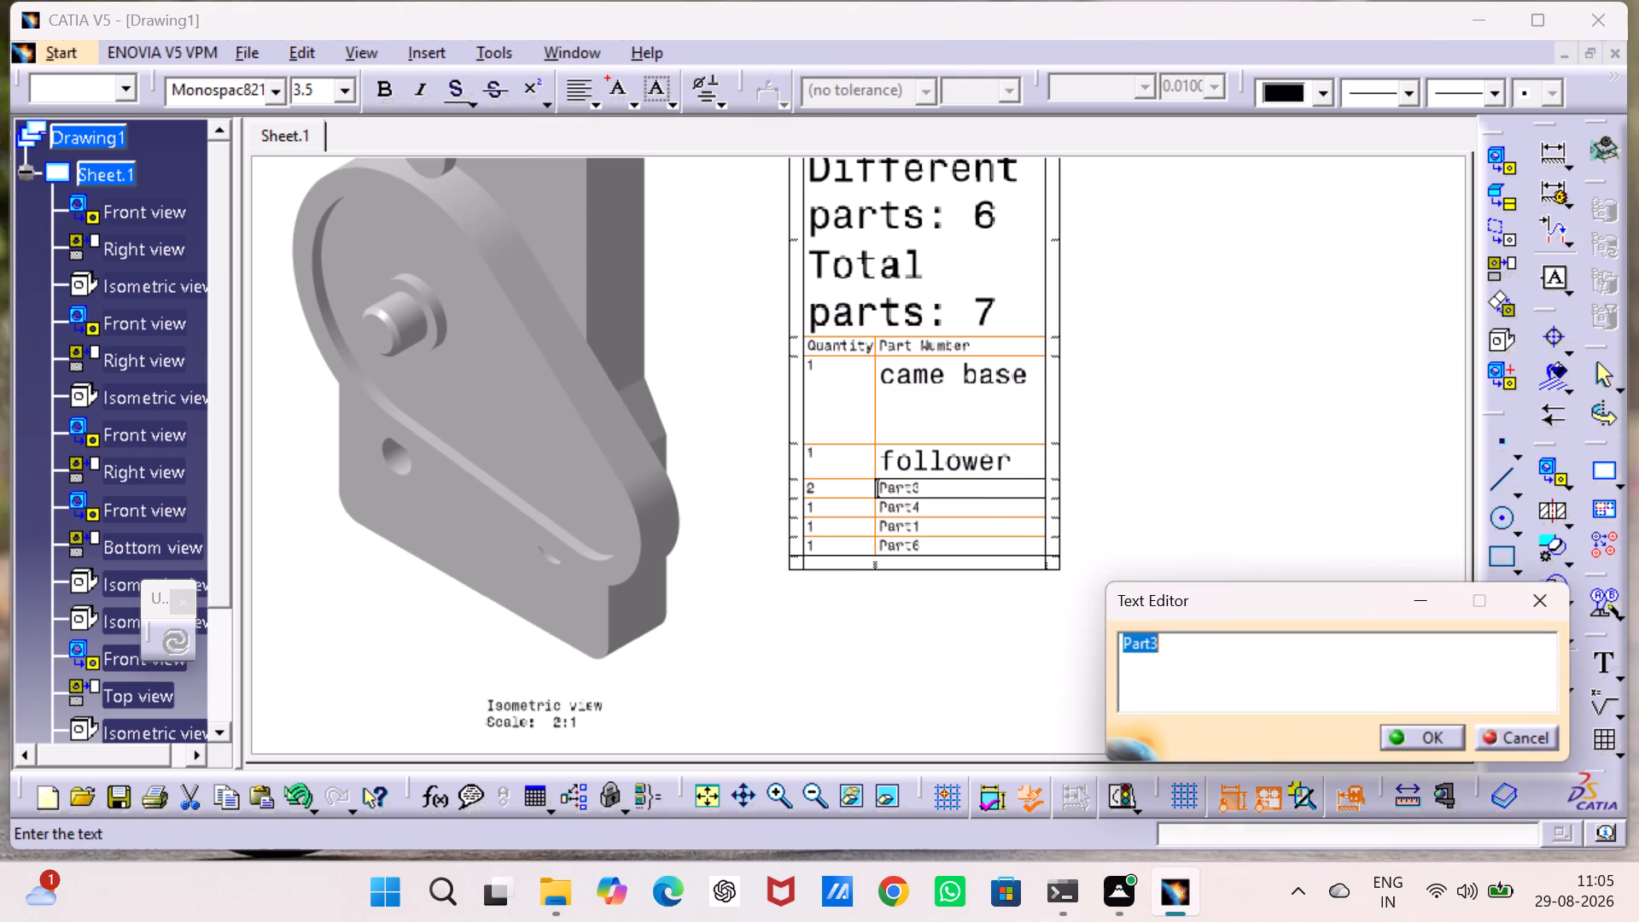
text(bush)
double_click(1186, 634)
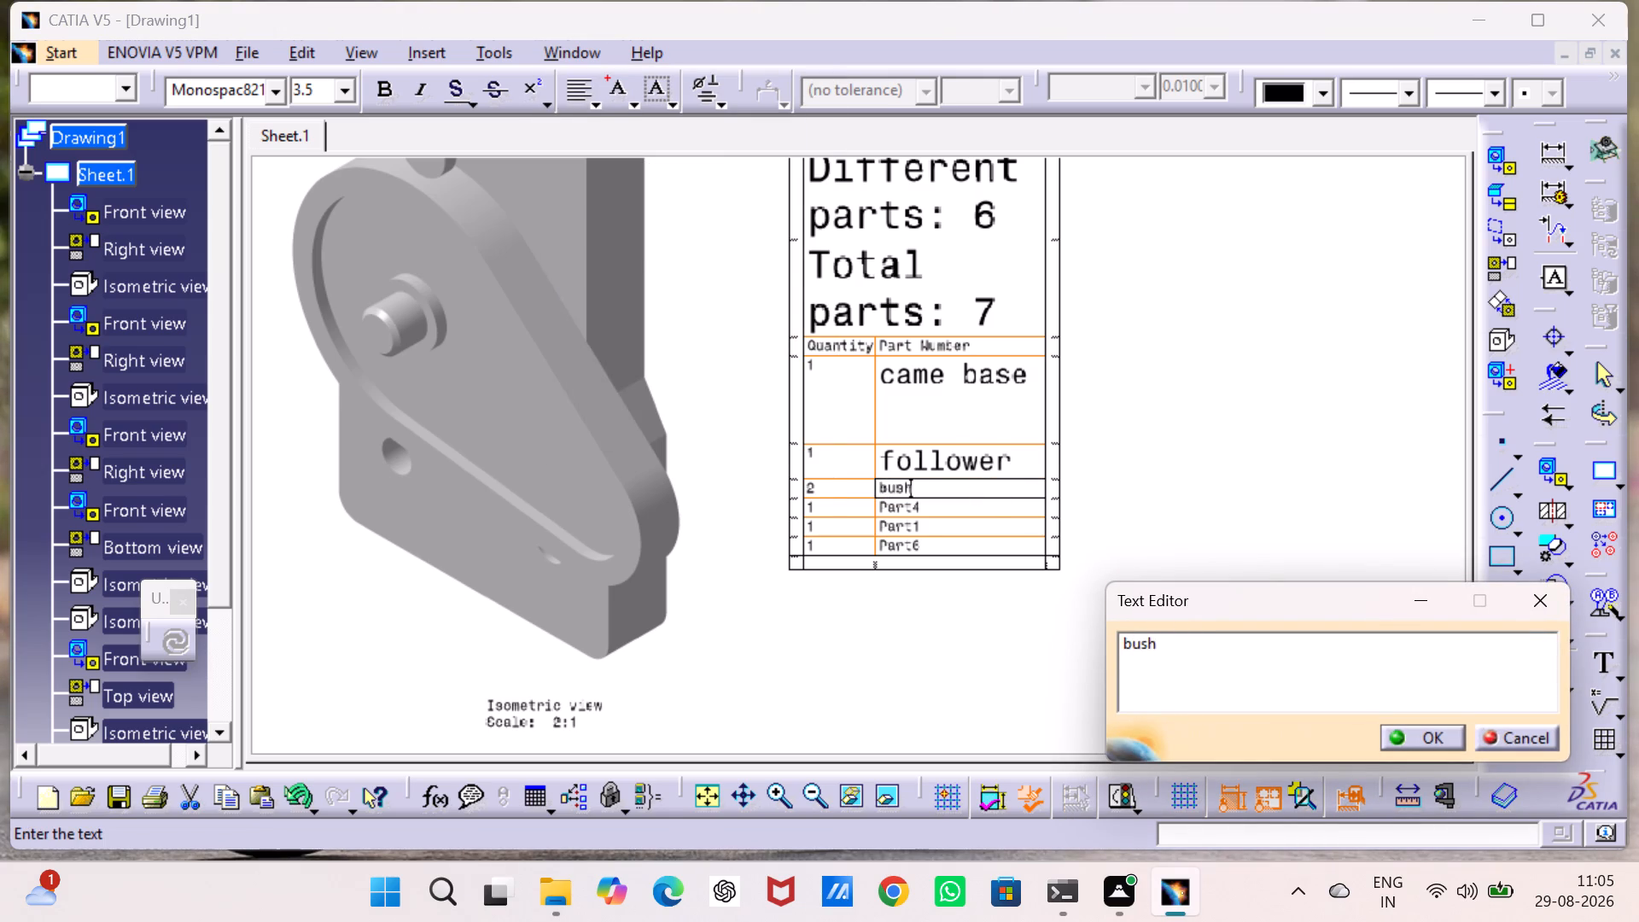
click(341, 84)
click(347, 177)
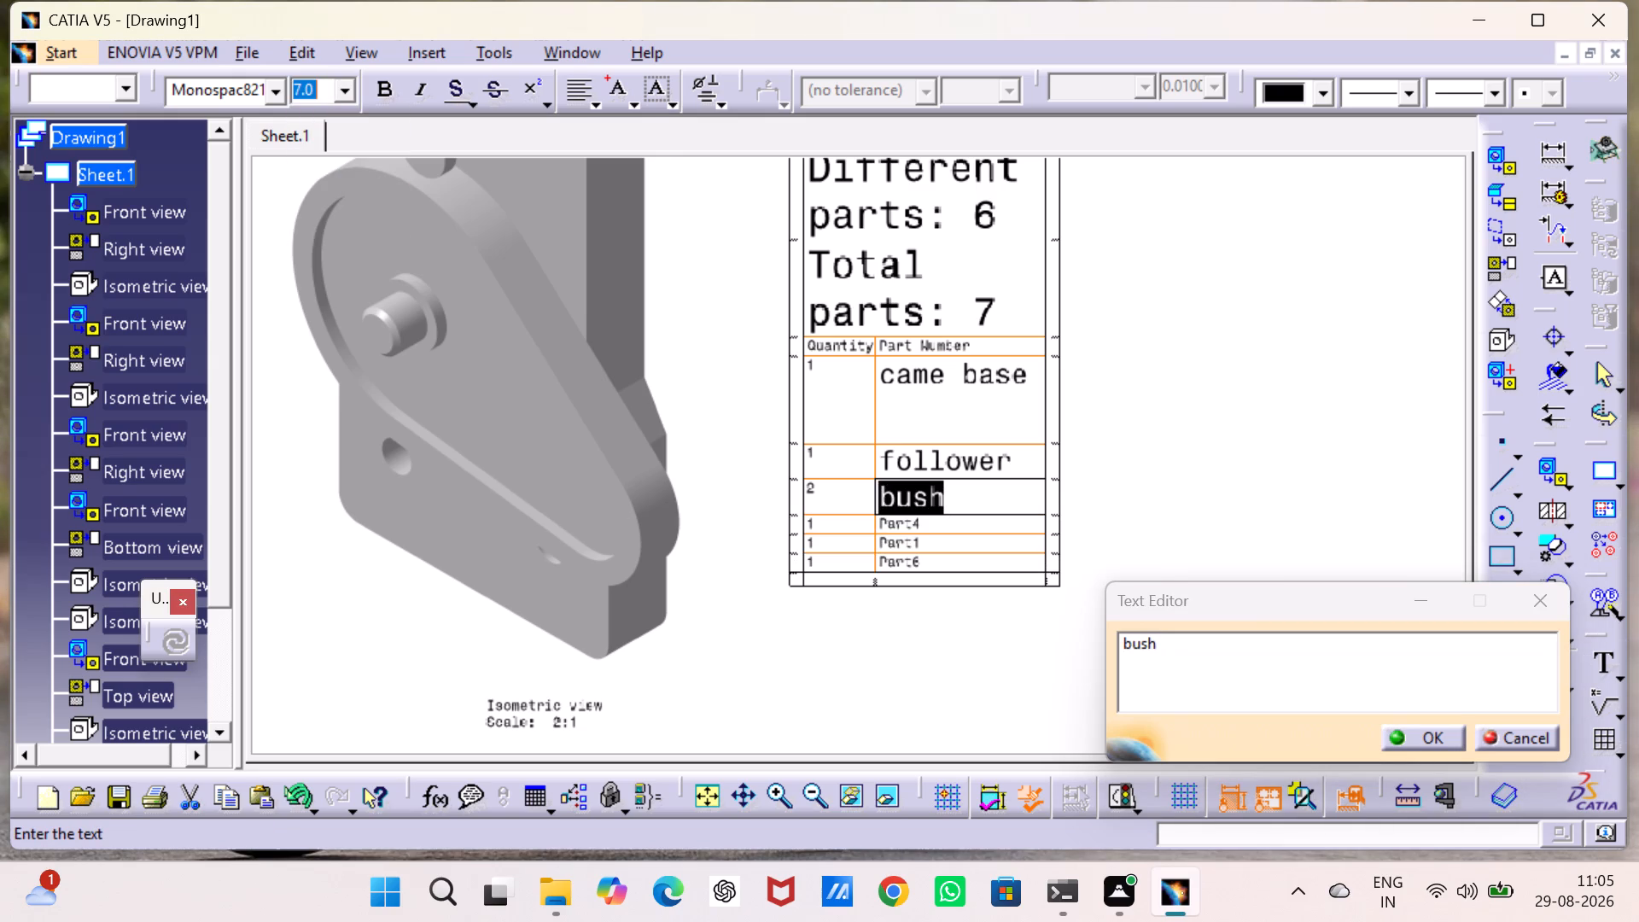
click(1129, 430)
Replace the Part4 entry in the recapitulation table with "bolt" and set its font size to 7 mm.
middle_drag(1130, 429, 1141, 341)
click(571, 50)
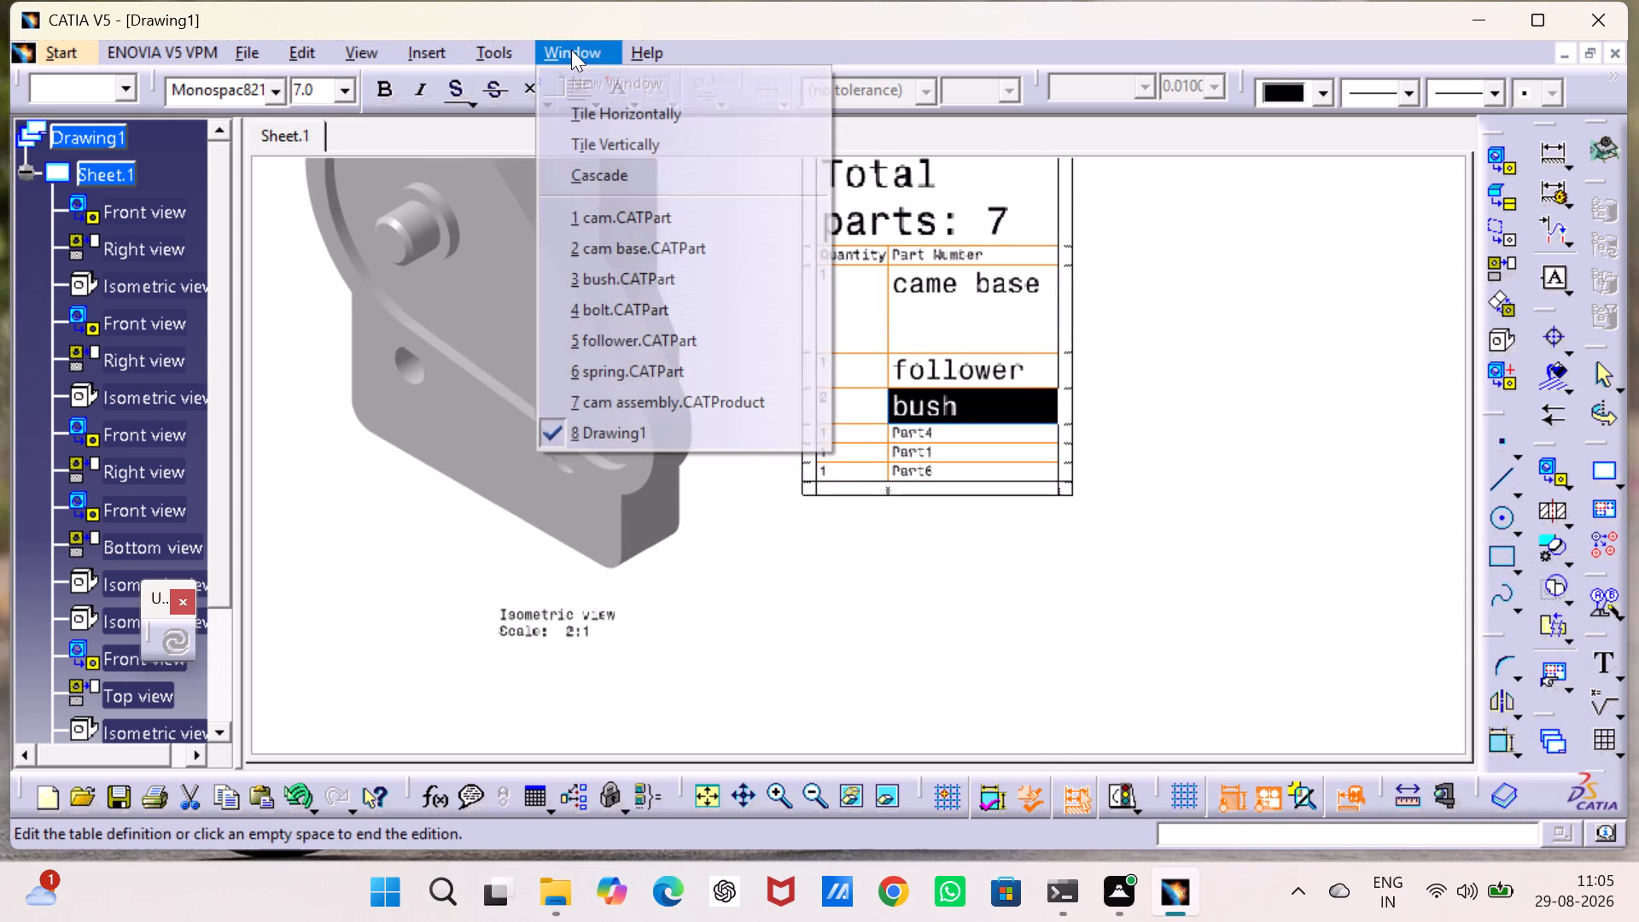
click(1255, 305)
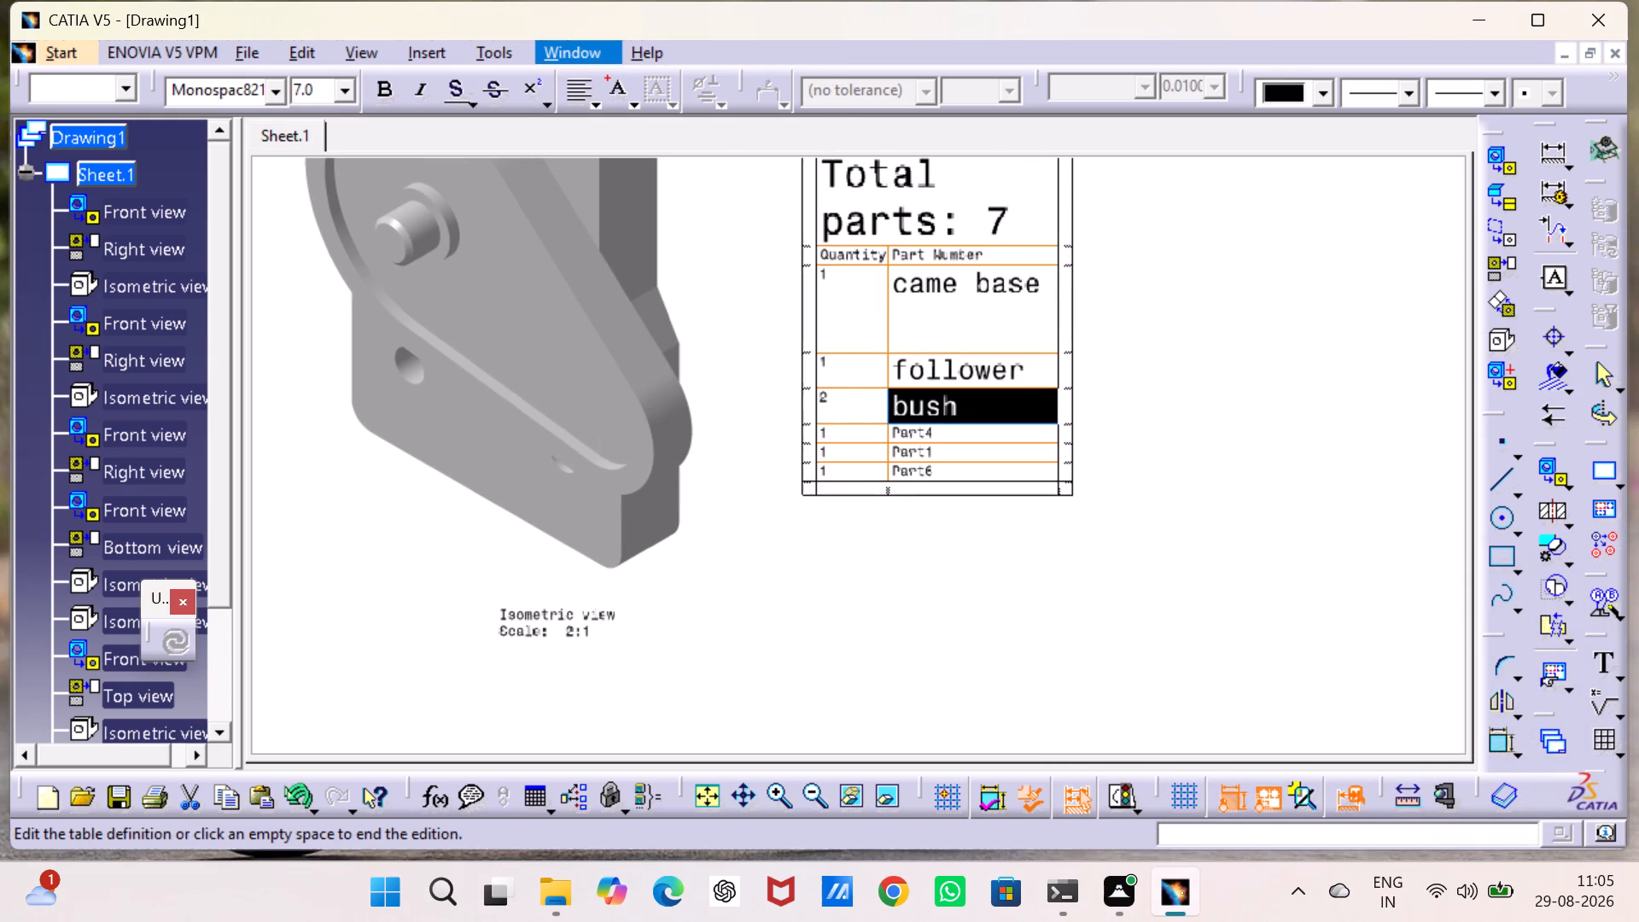
double_click(954, 435)
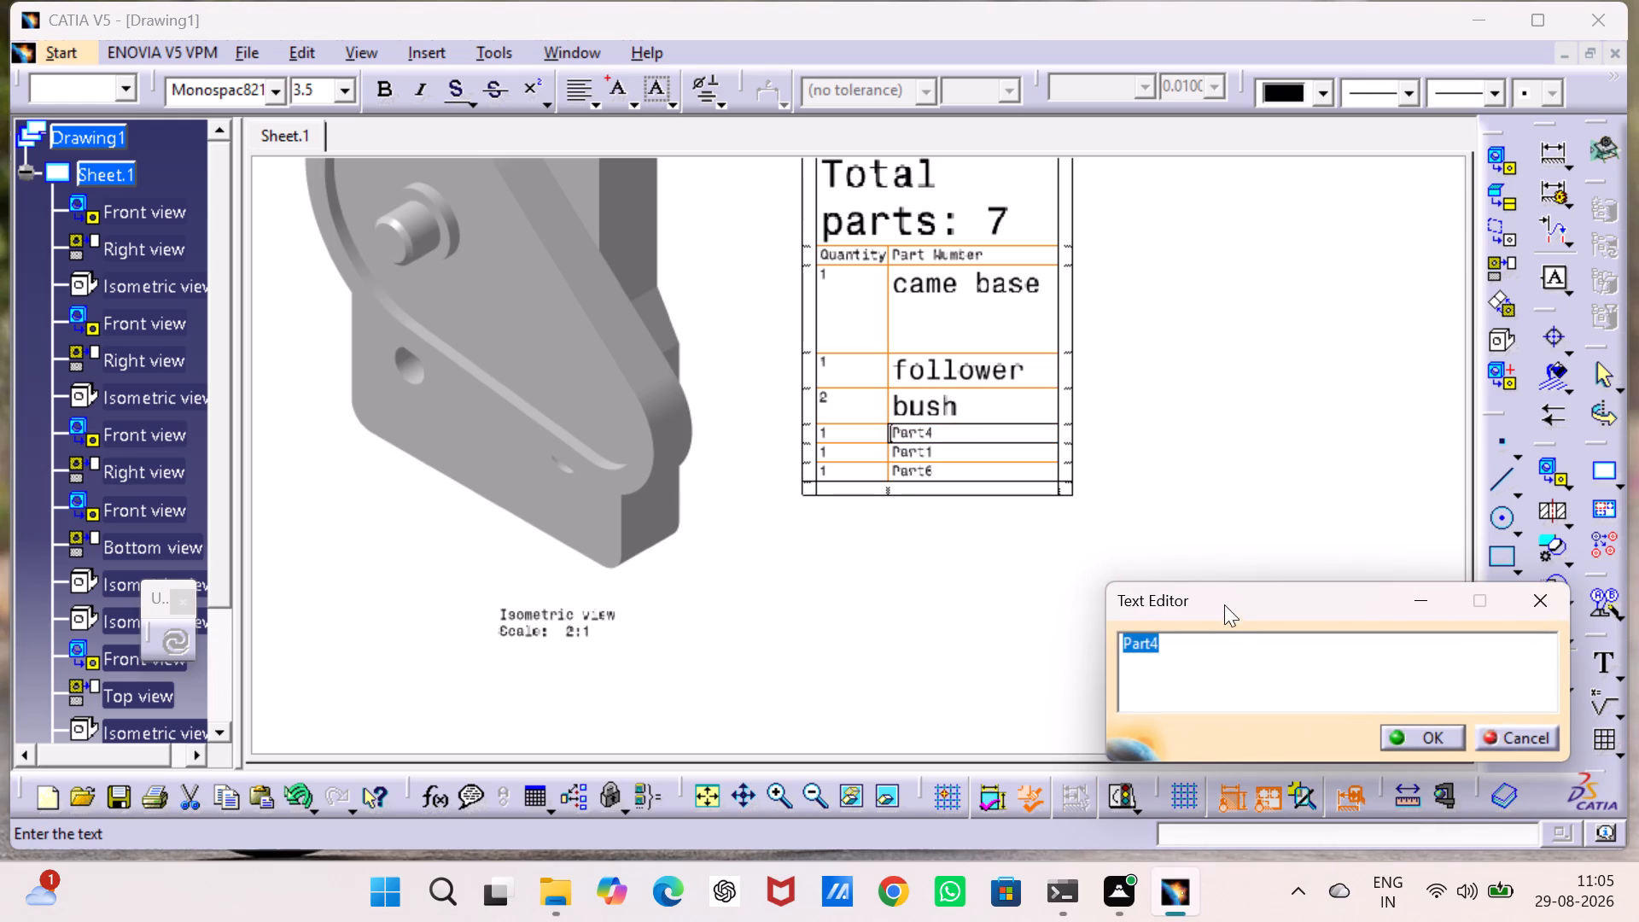
text(bolt)
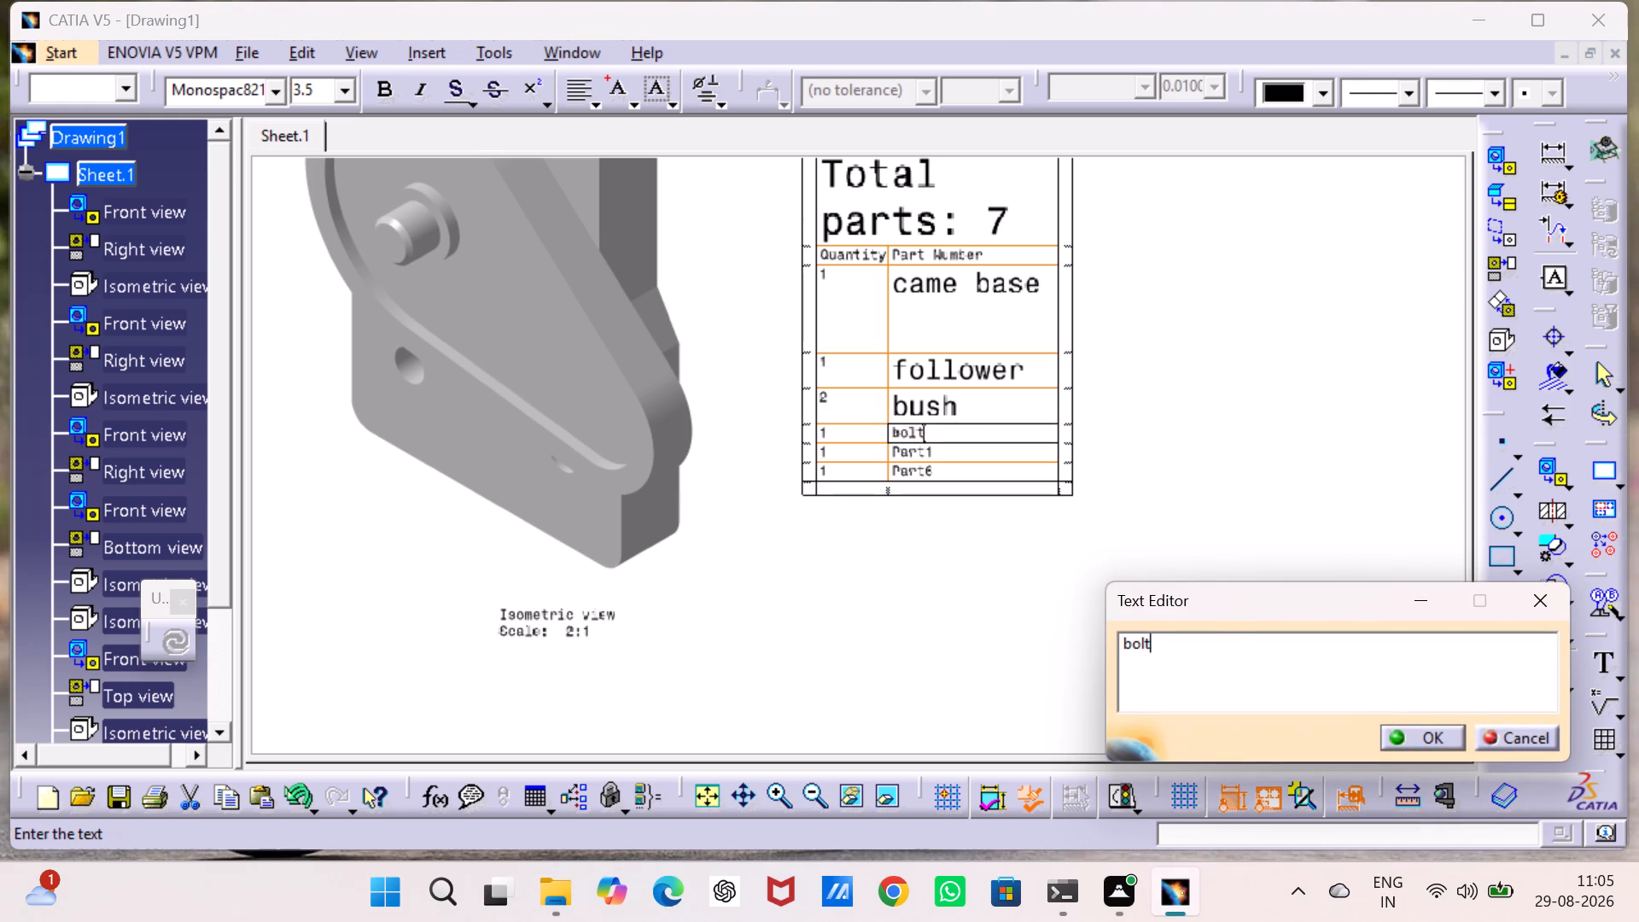
double_click(1259, 668)
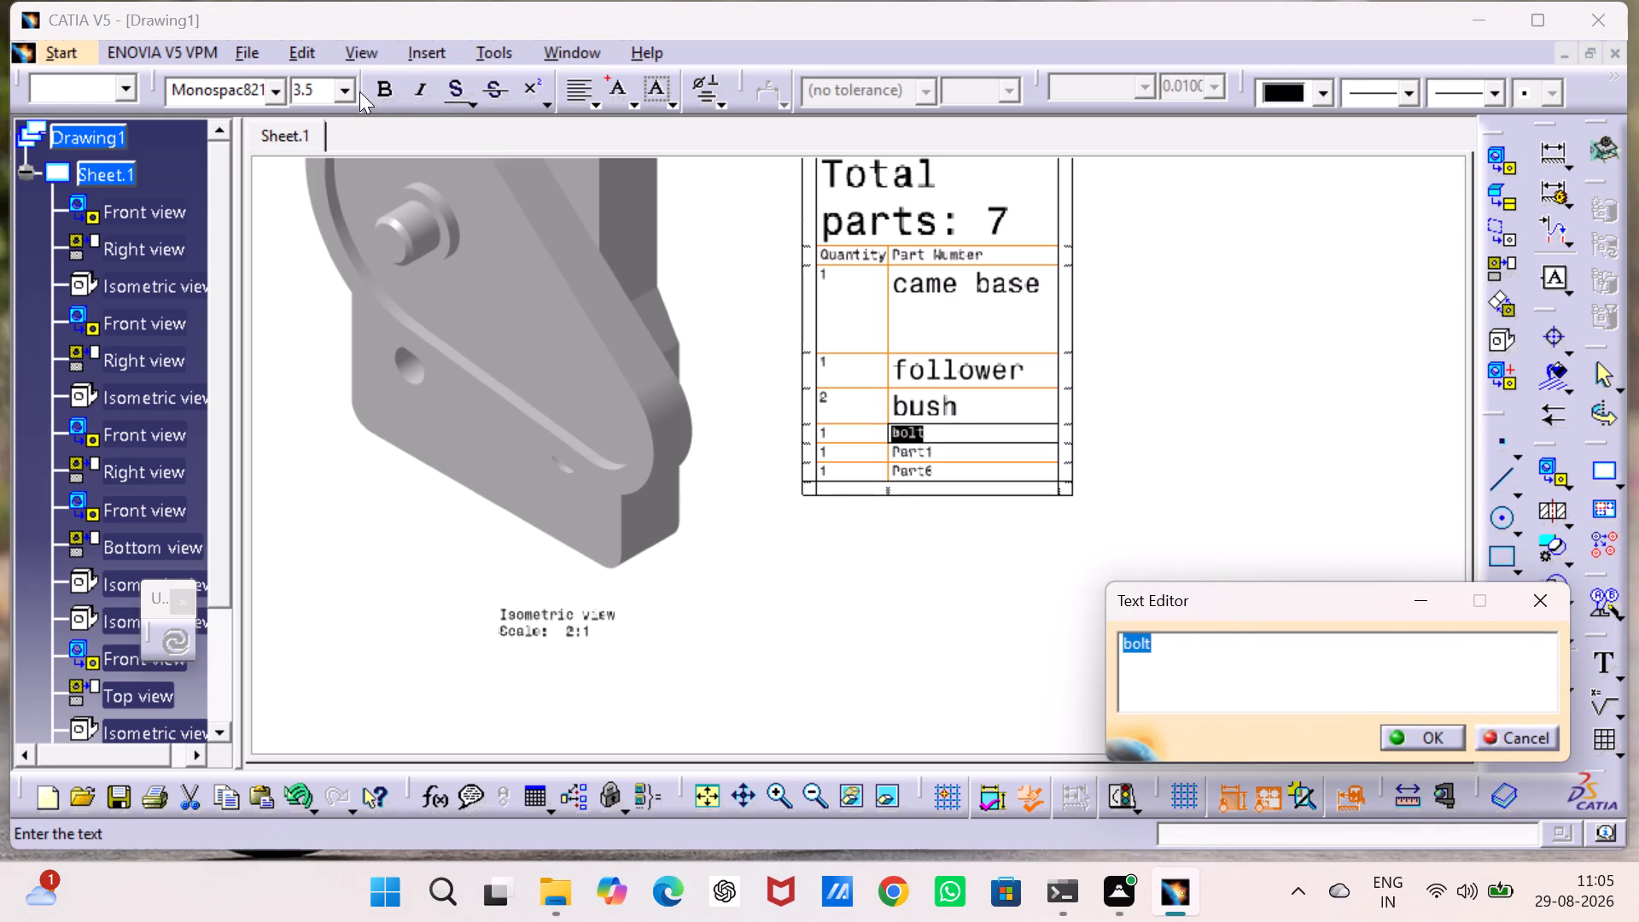
click(342, 85)
click(337, 166)
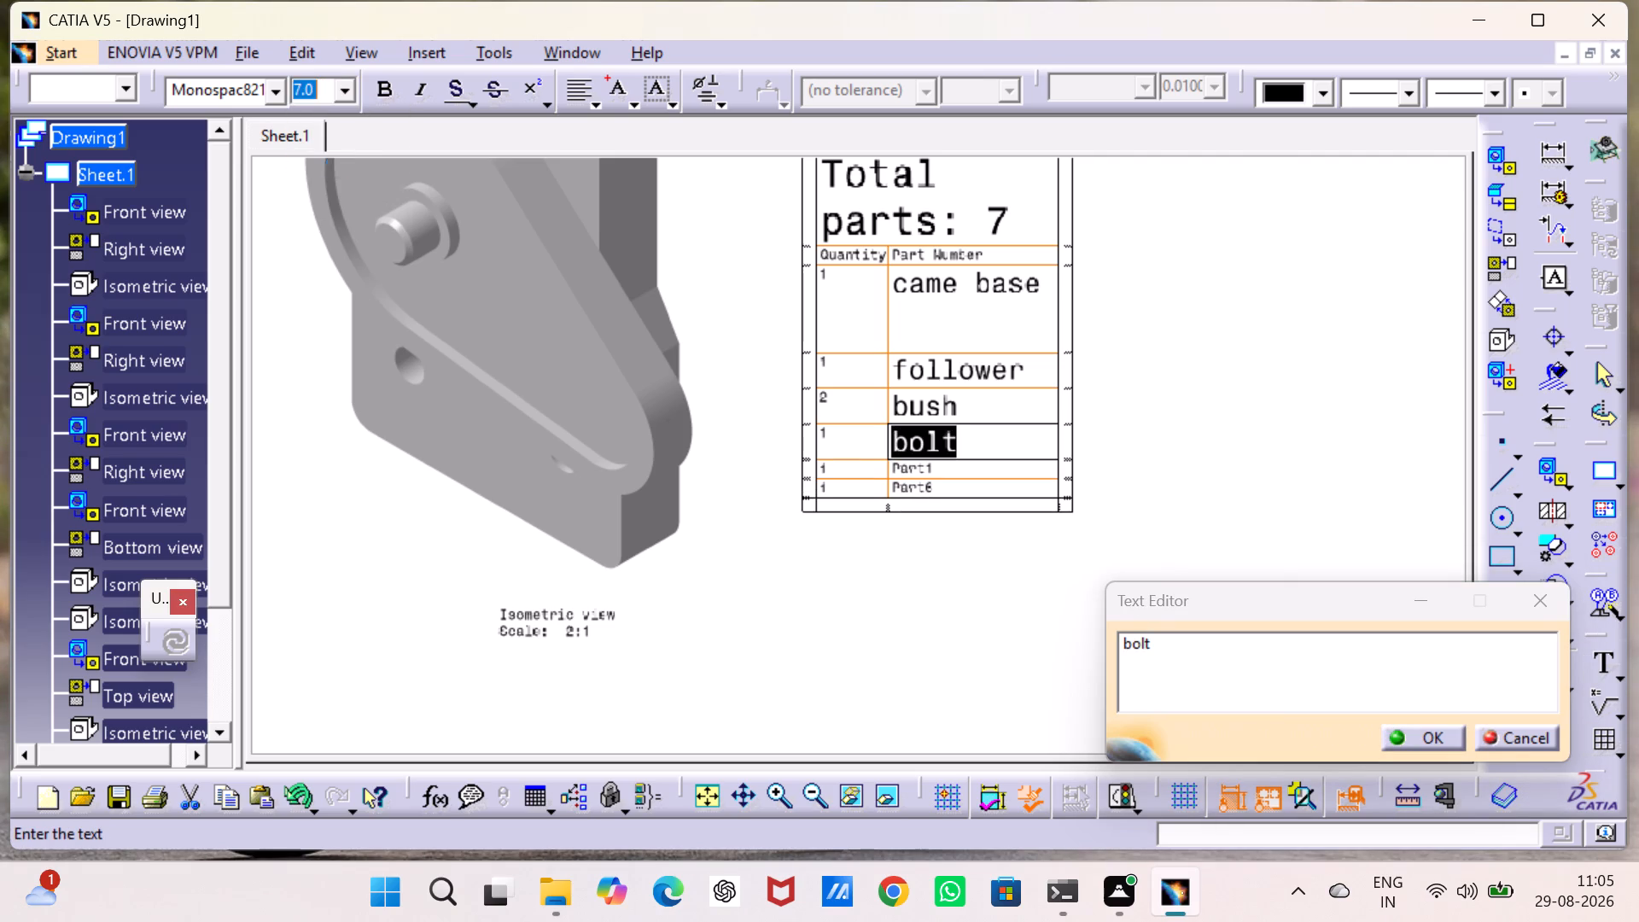
click(1146, 342)
Replace the Part1 entry in the recapitulation table with "cam" and set its font size to 7 mm.
double_click(931, 470)
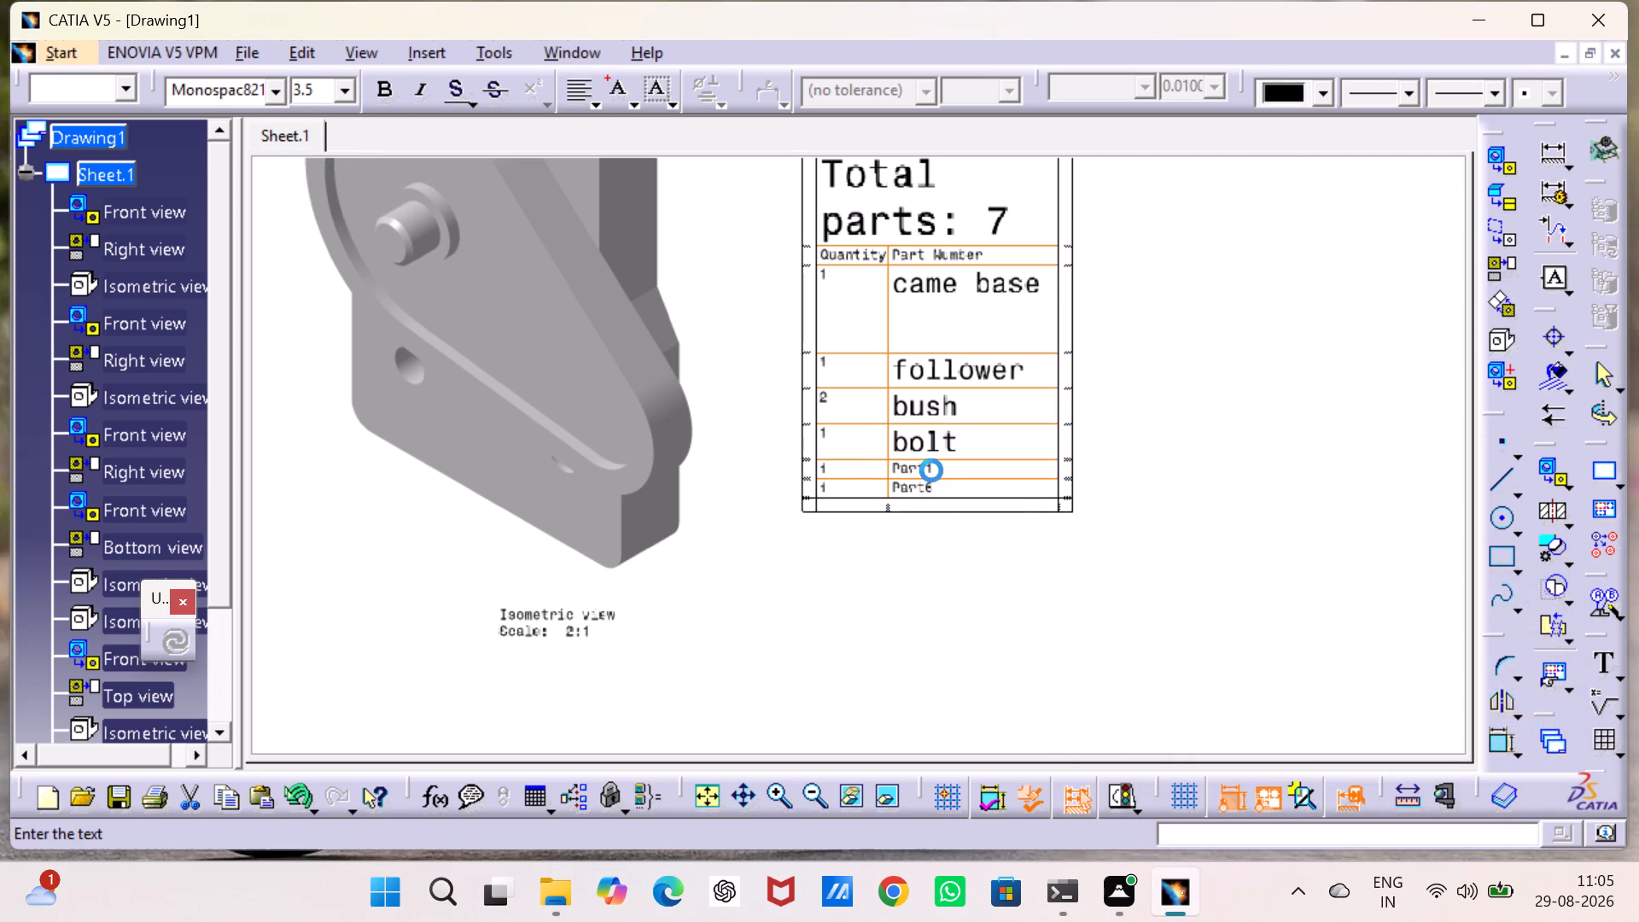
text(cam)
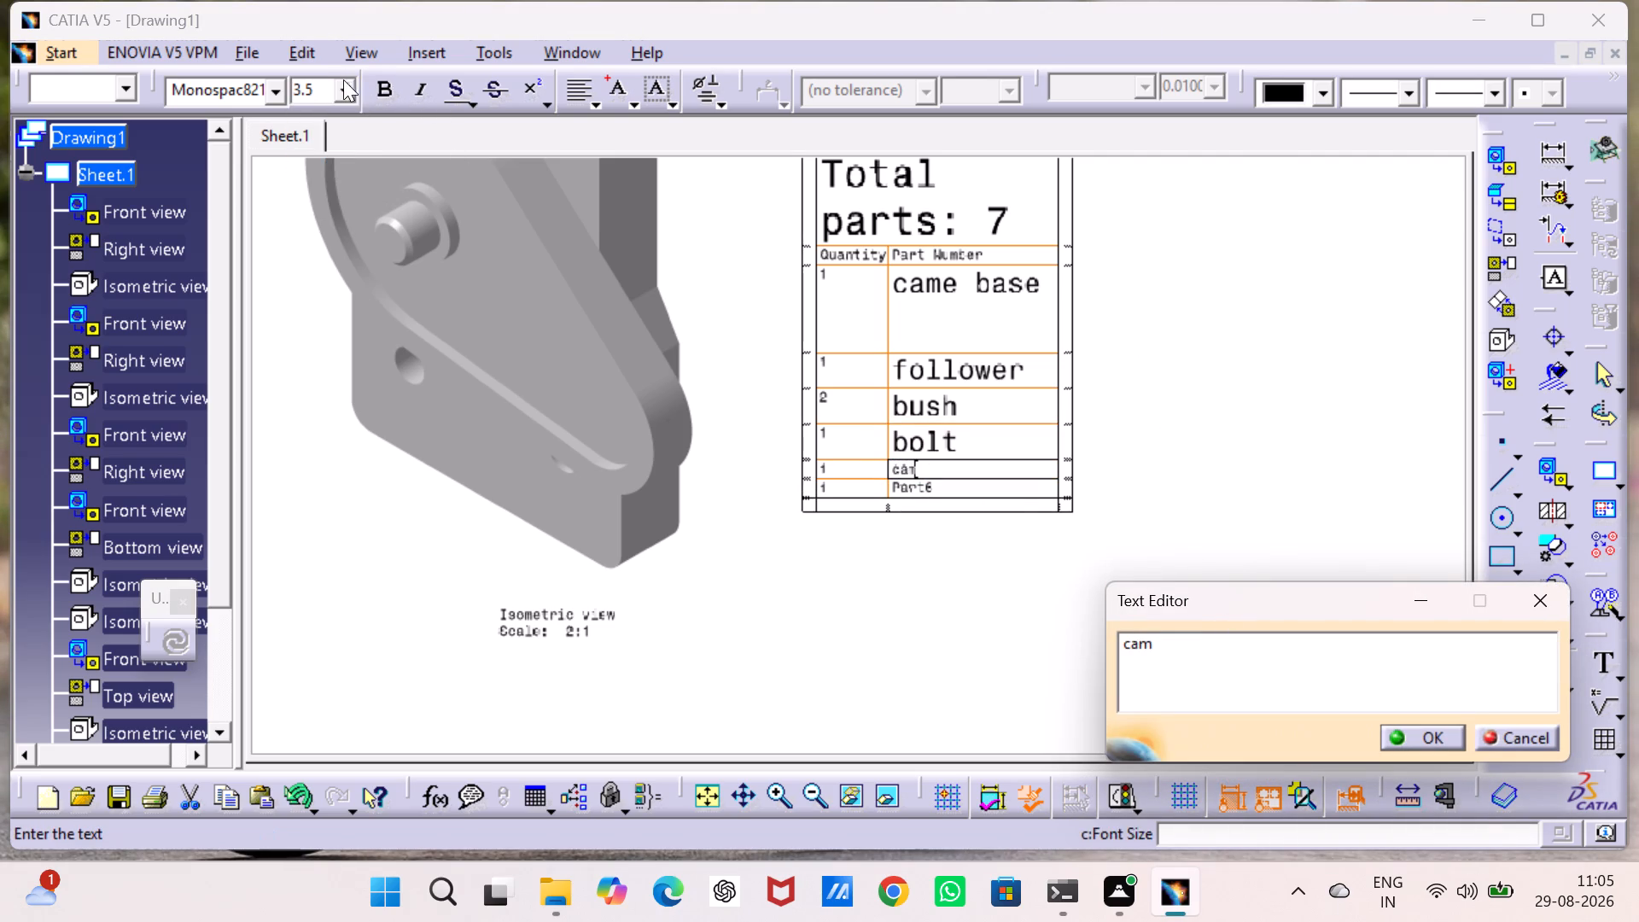
click(340, 79)
click(341, 178)
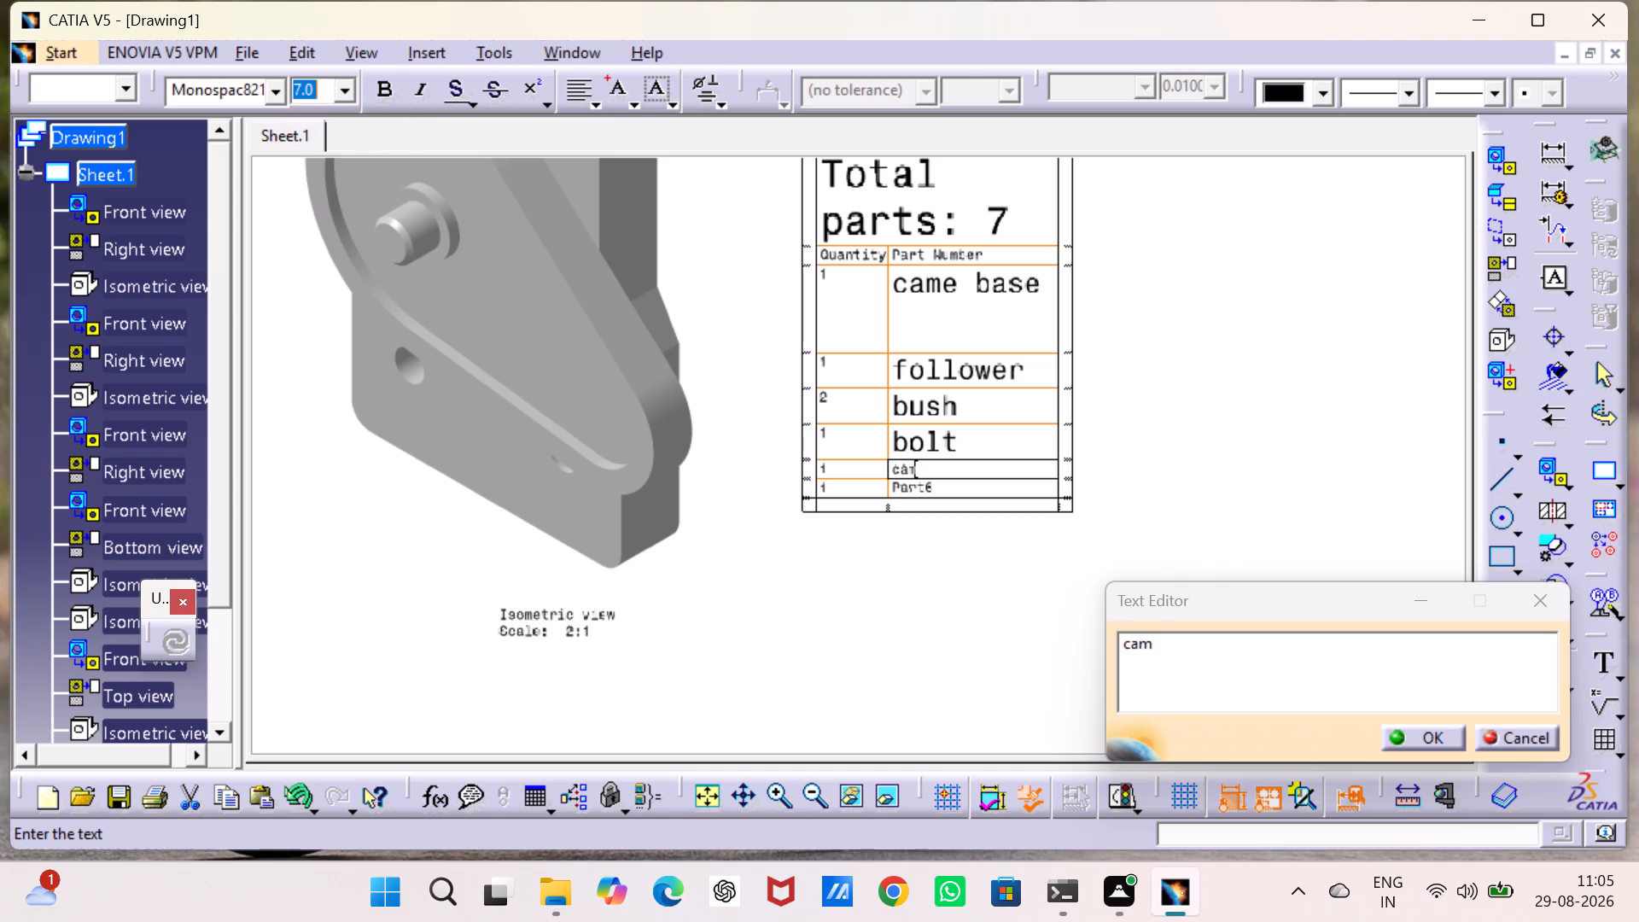
double_click(1200, 660)
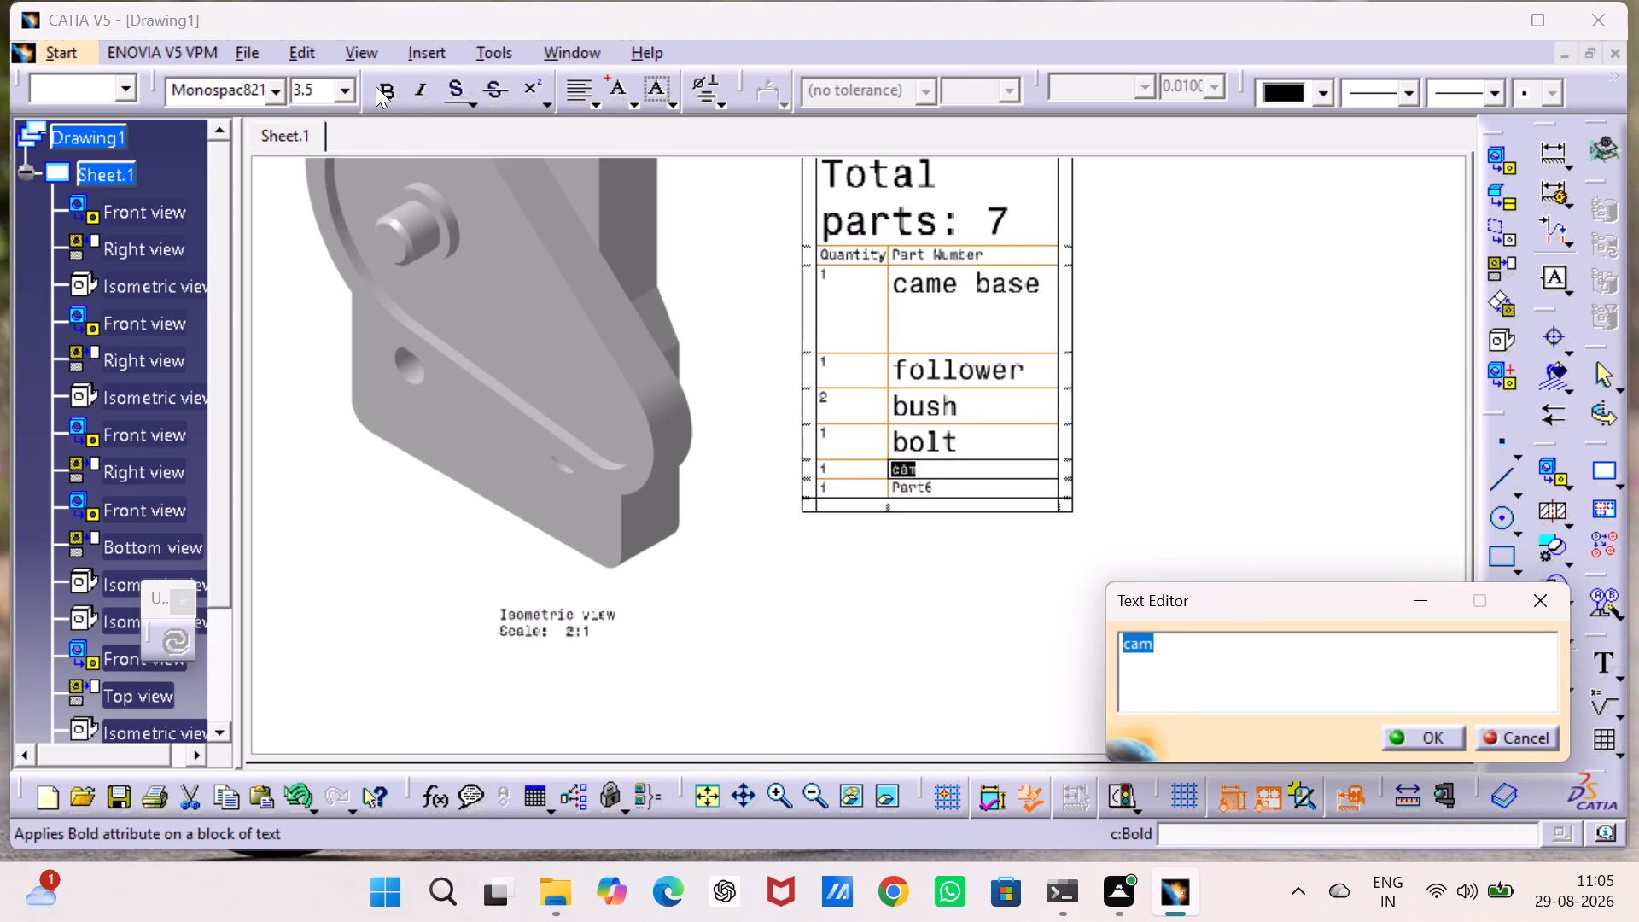
click(349, 87)
click(353, 170)
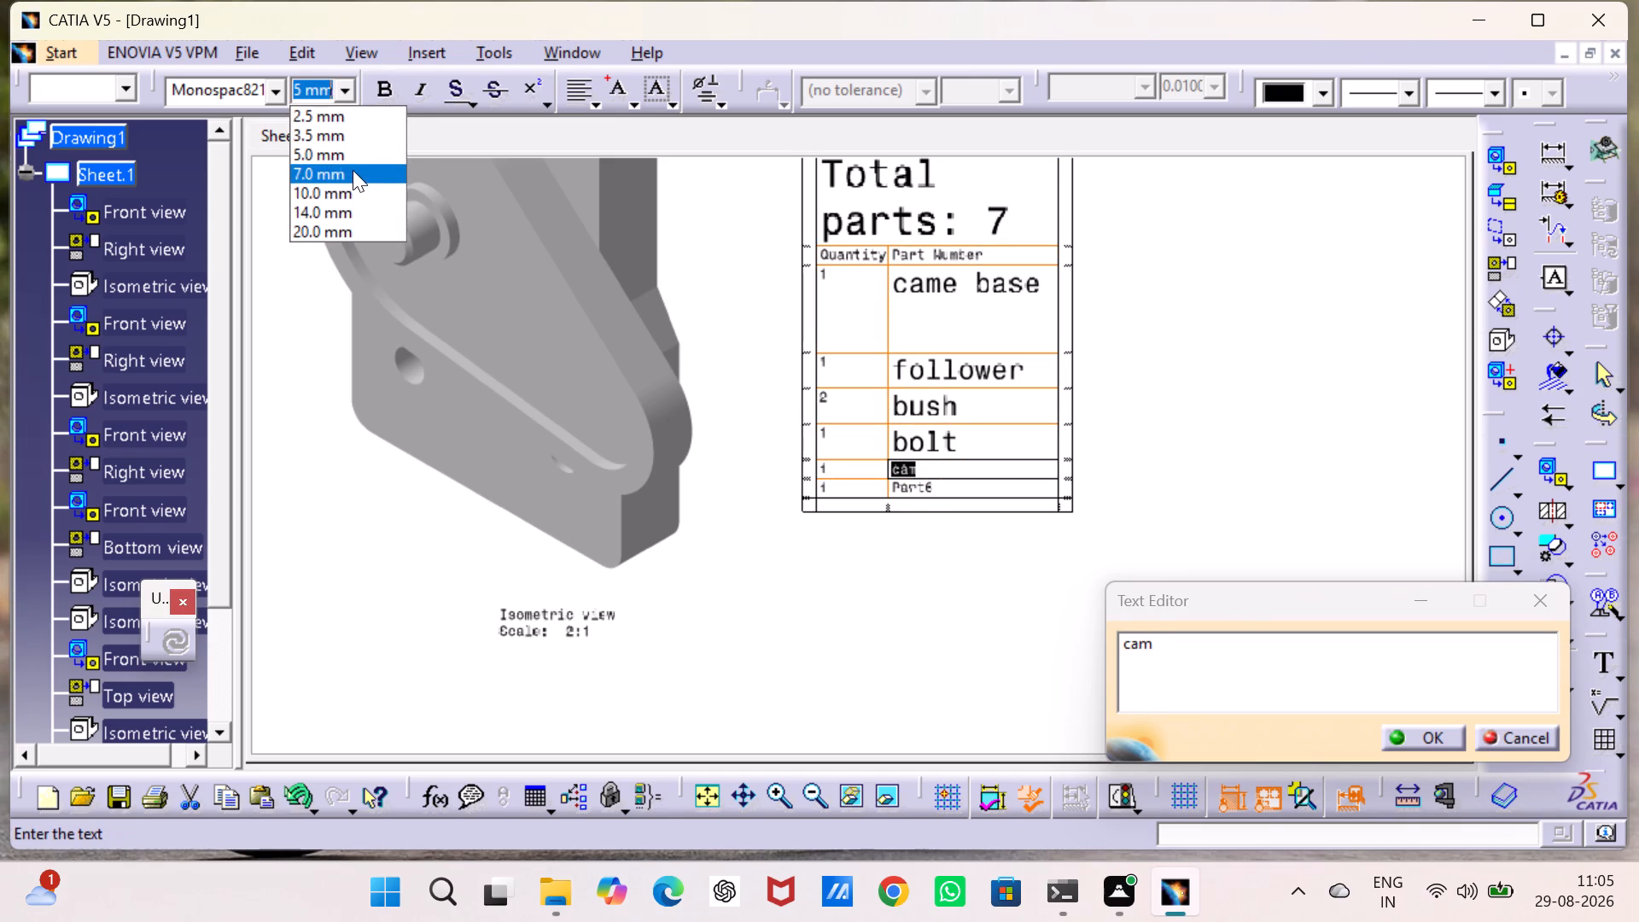
click(1298, 407)
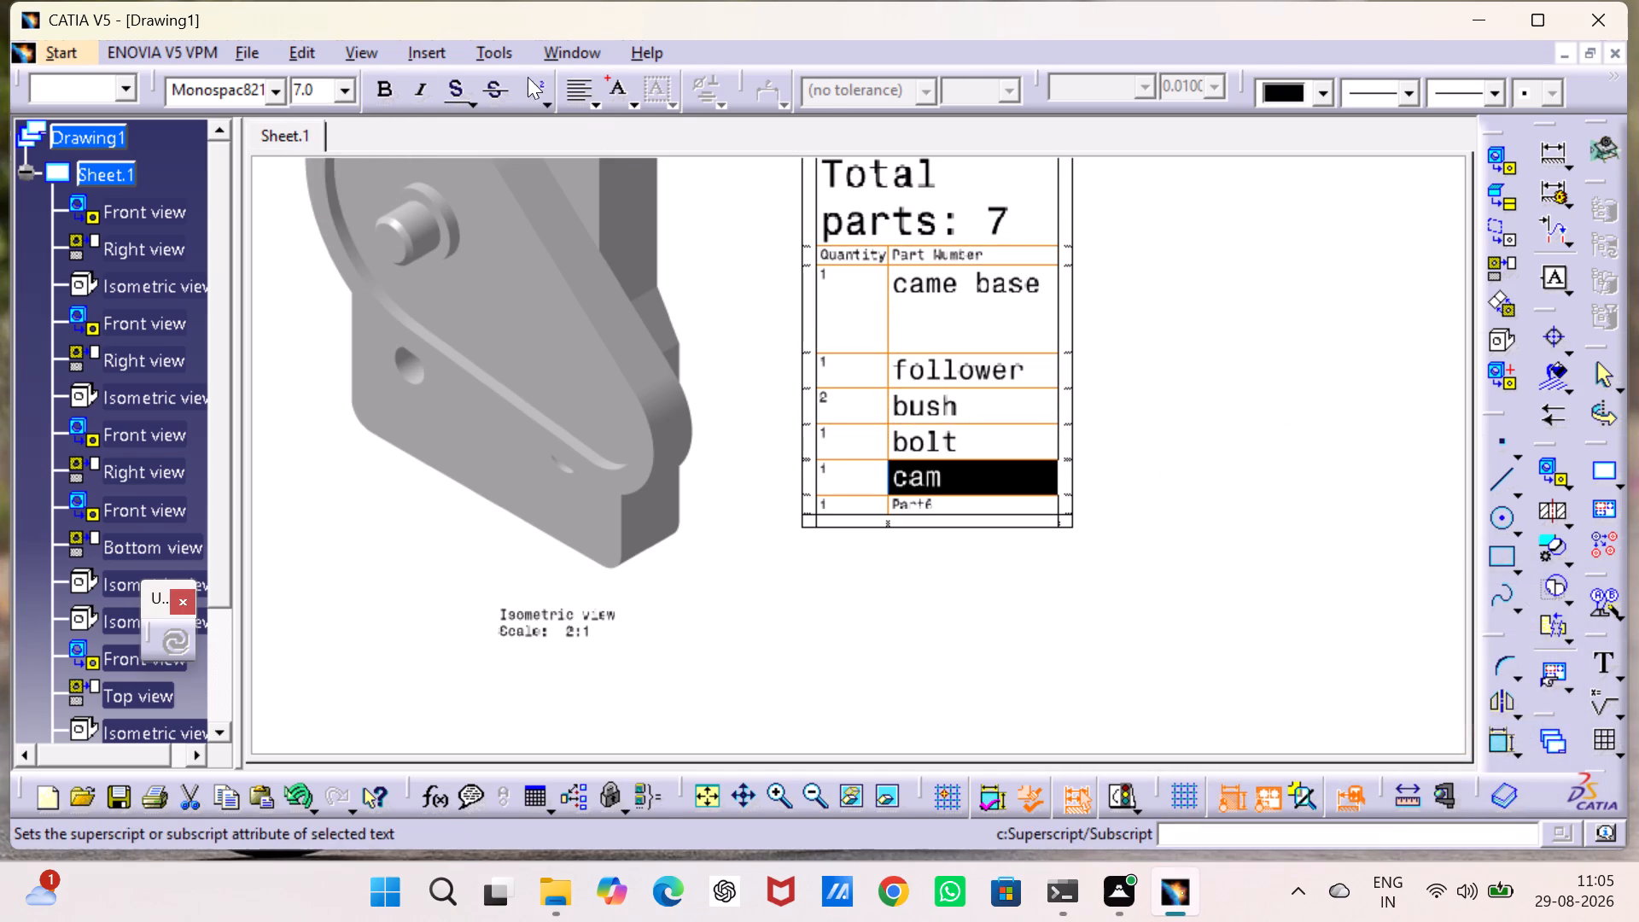
Replace the Part6 entry in the recapitulation table with "spring" and set its font size to 7 mm.
click(558, 47)
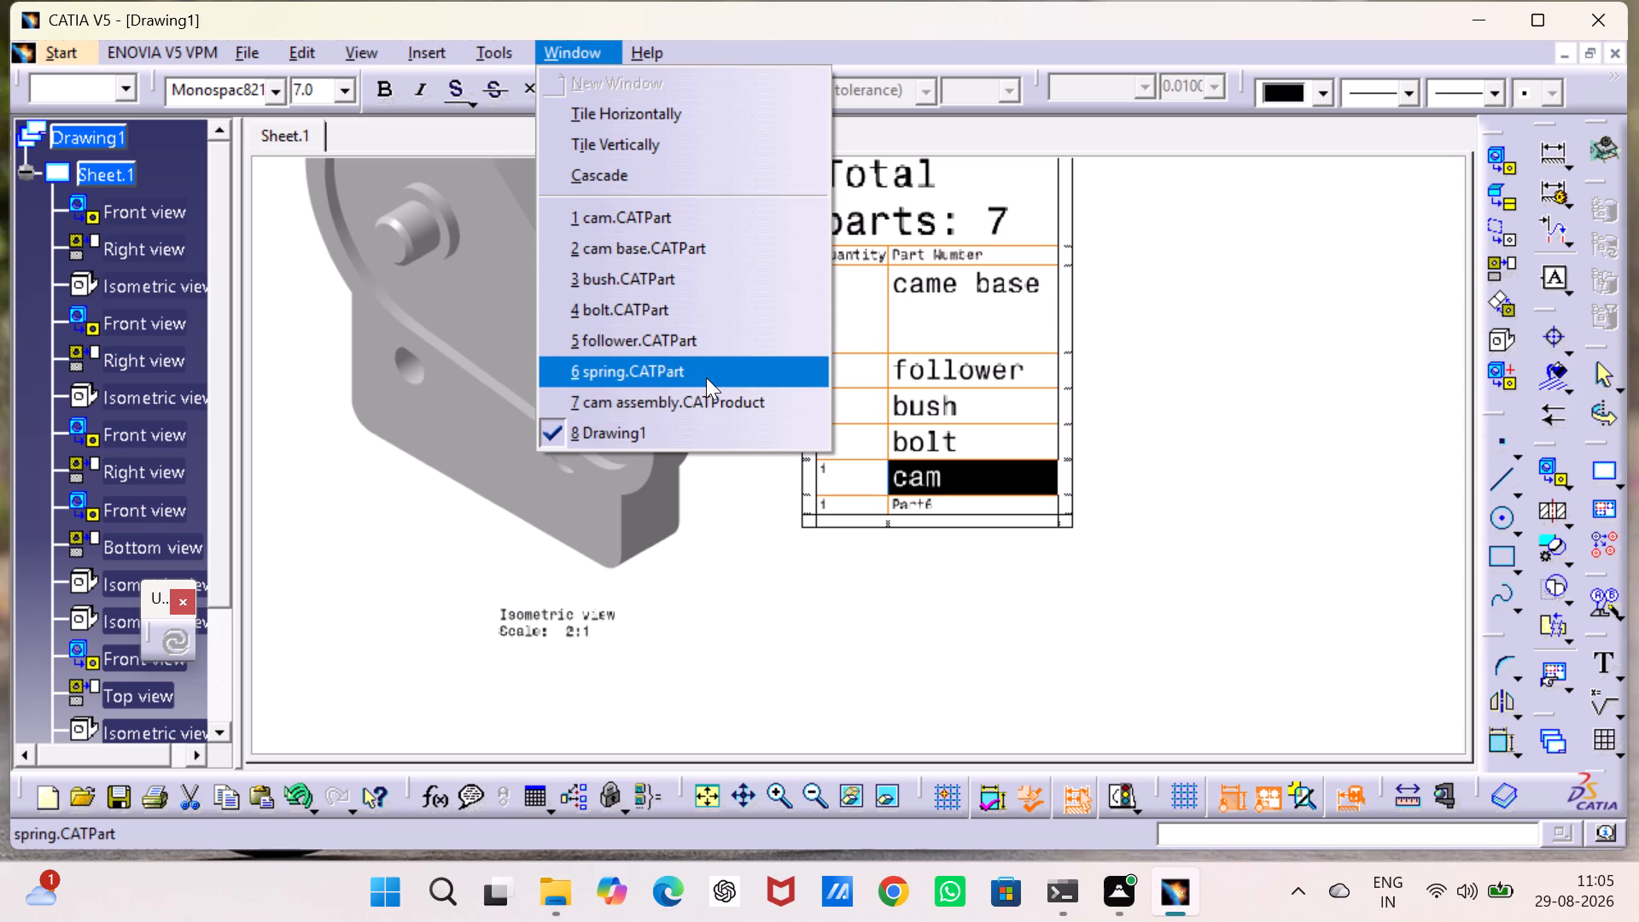
click(1452, 464)
double_click(929, 504)
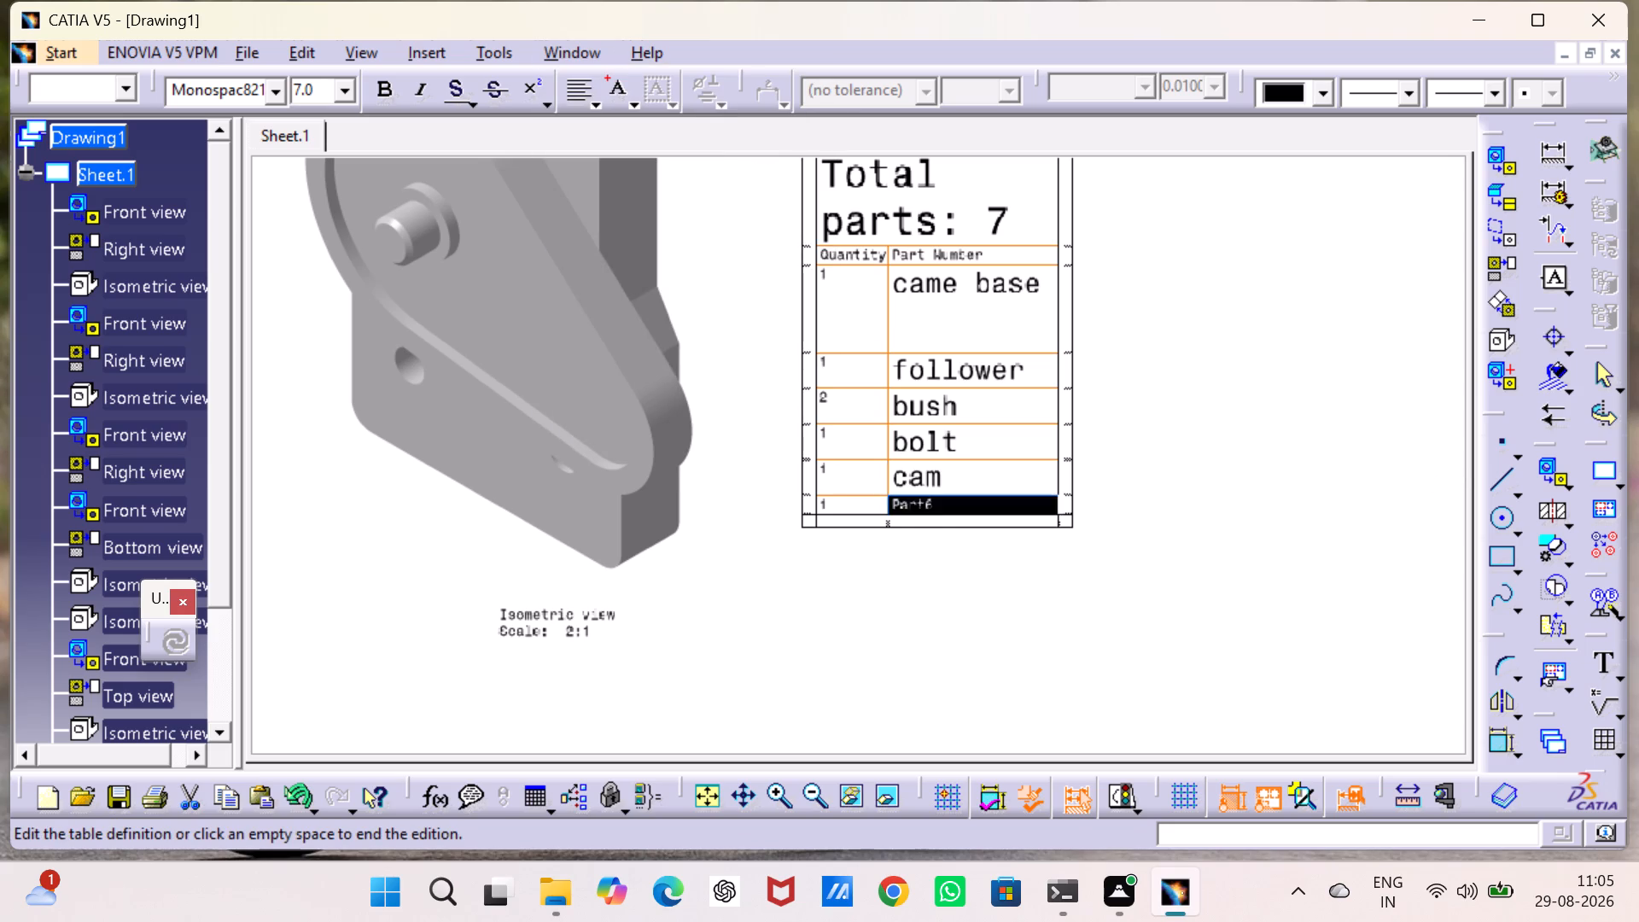
text(spring)
double_click(1214, 654)
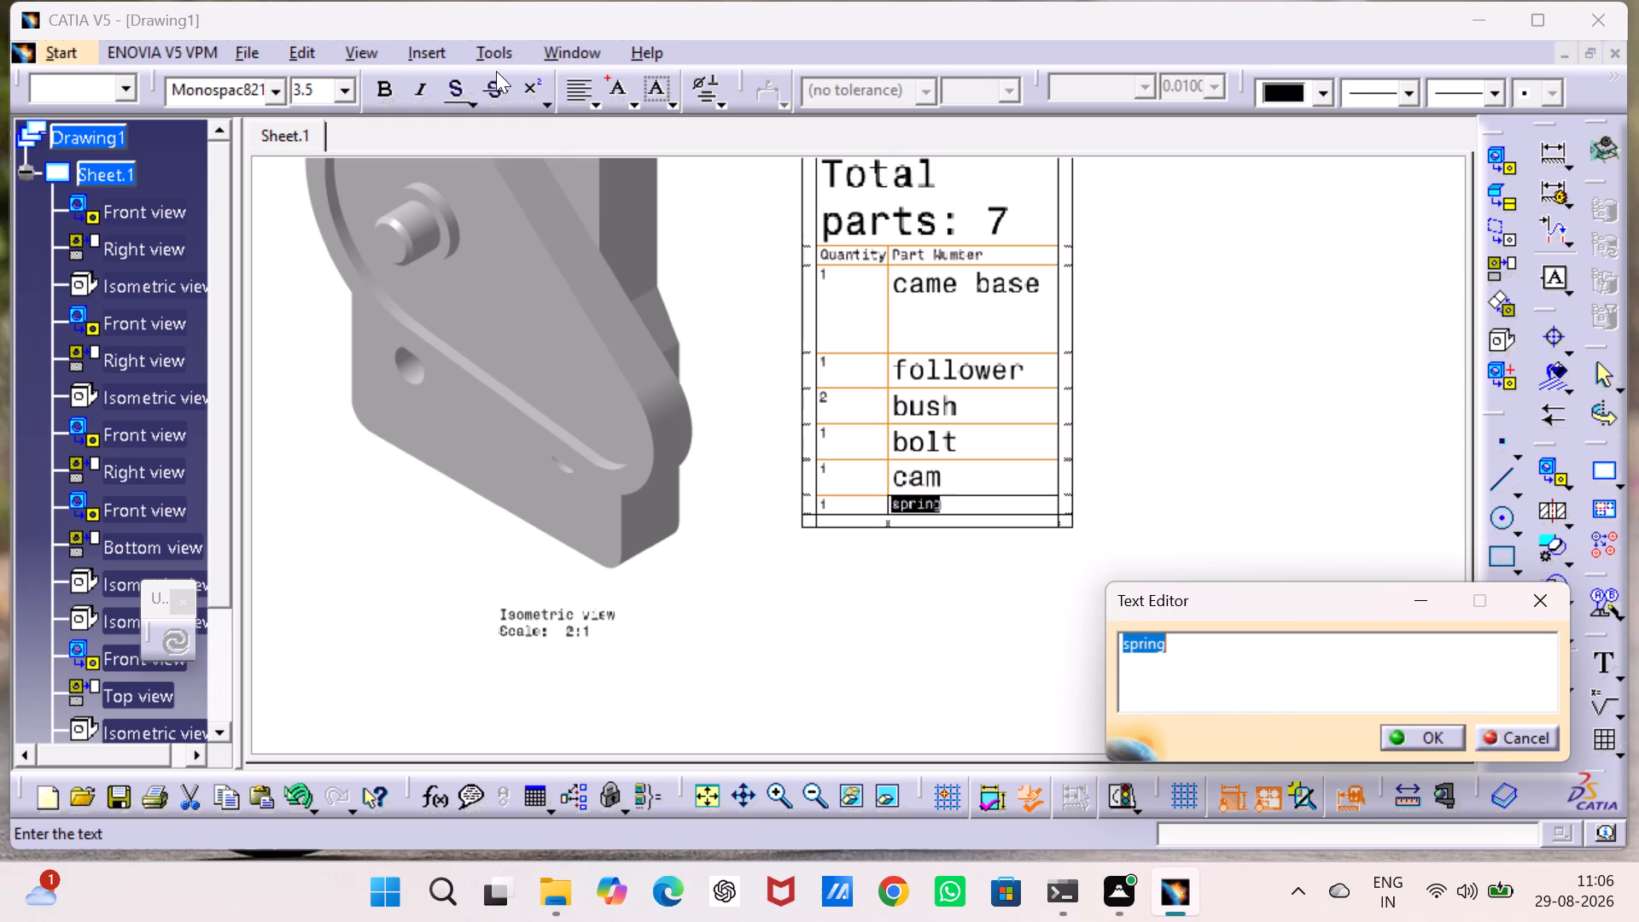
click(339, 91)
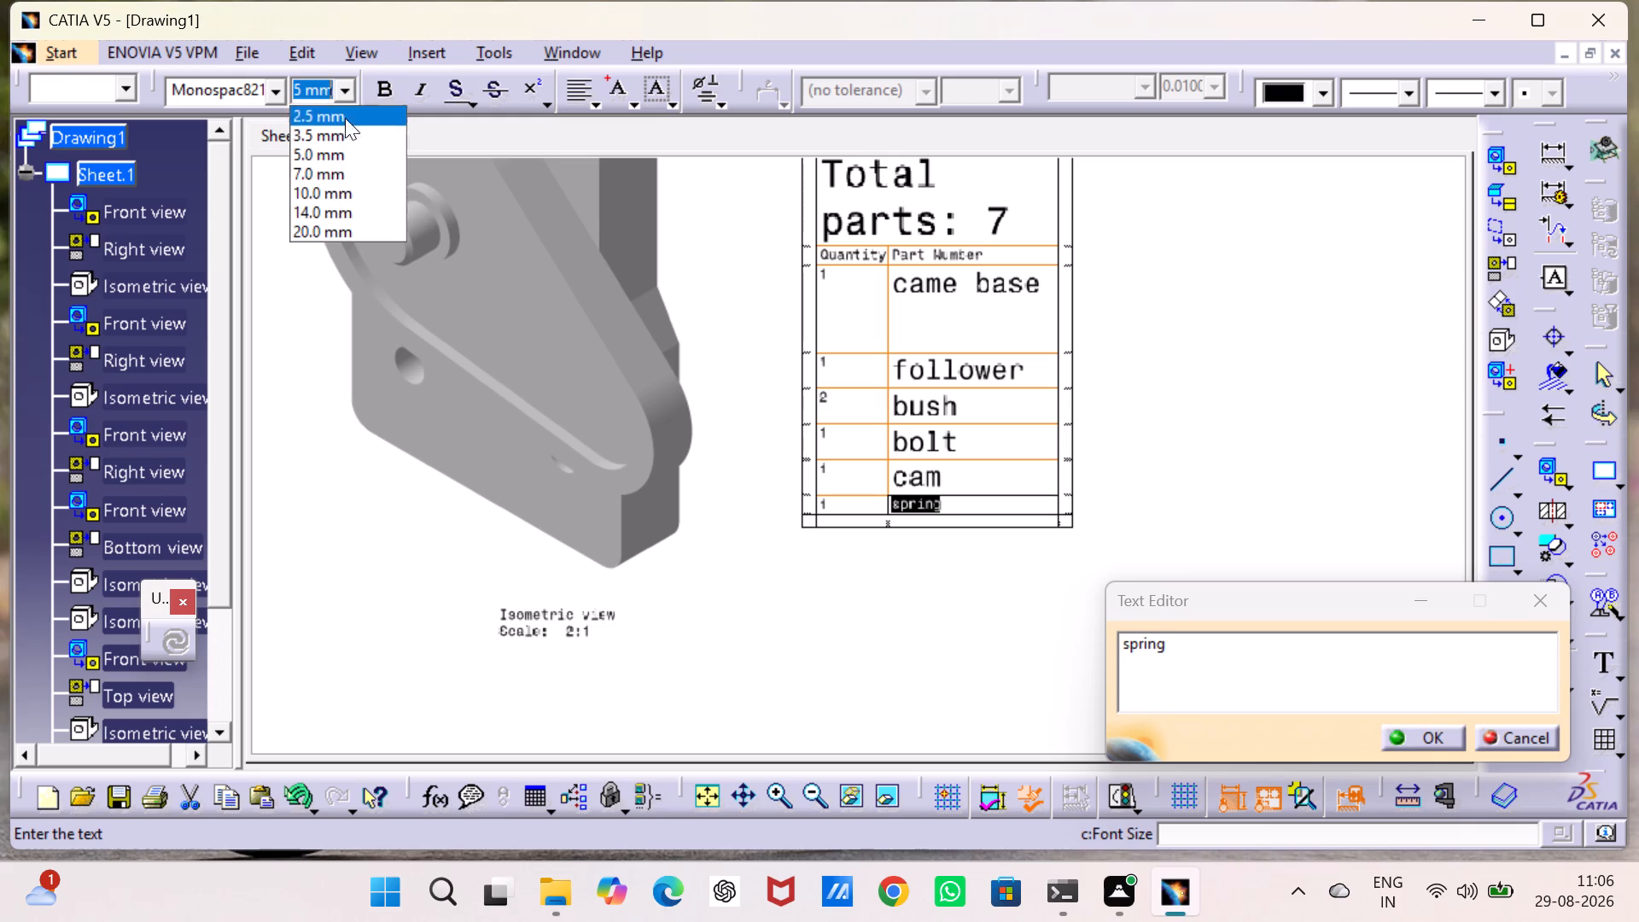
click(353, 174)
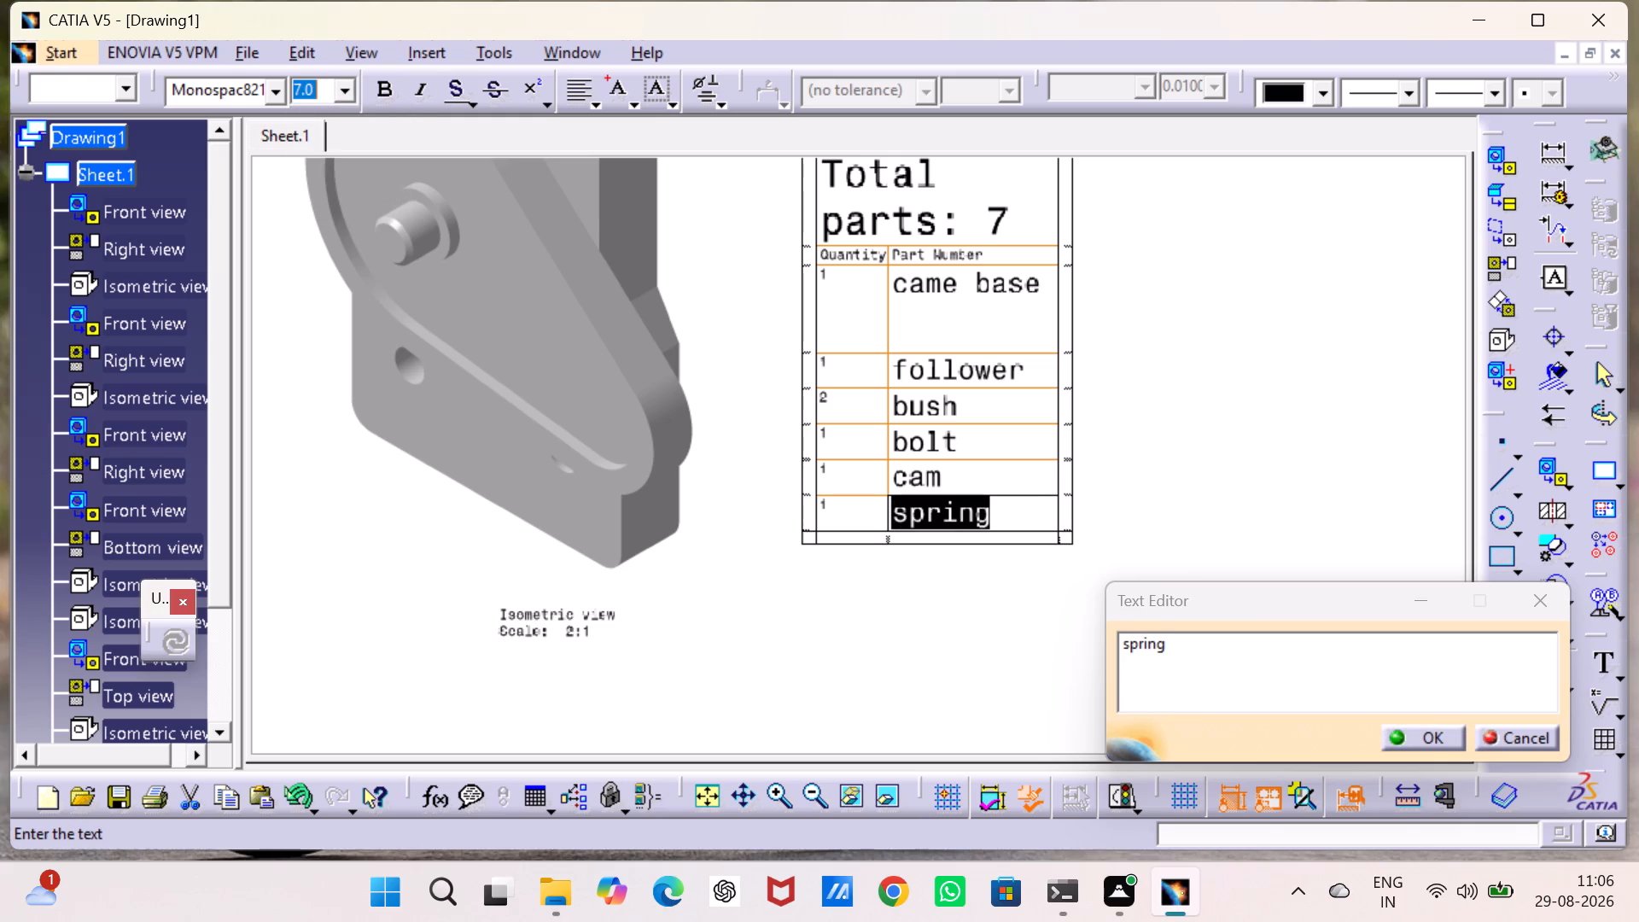
click(1210, 418)
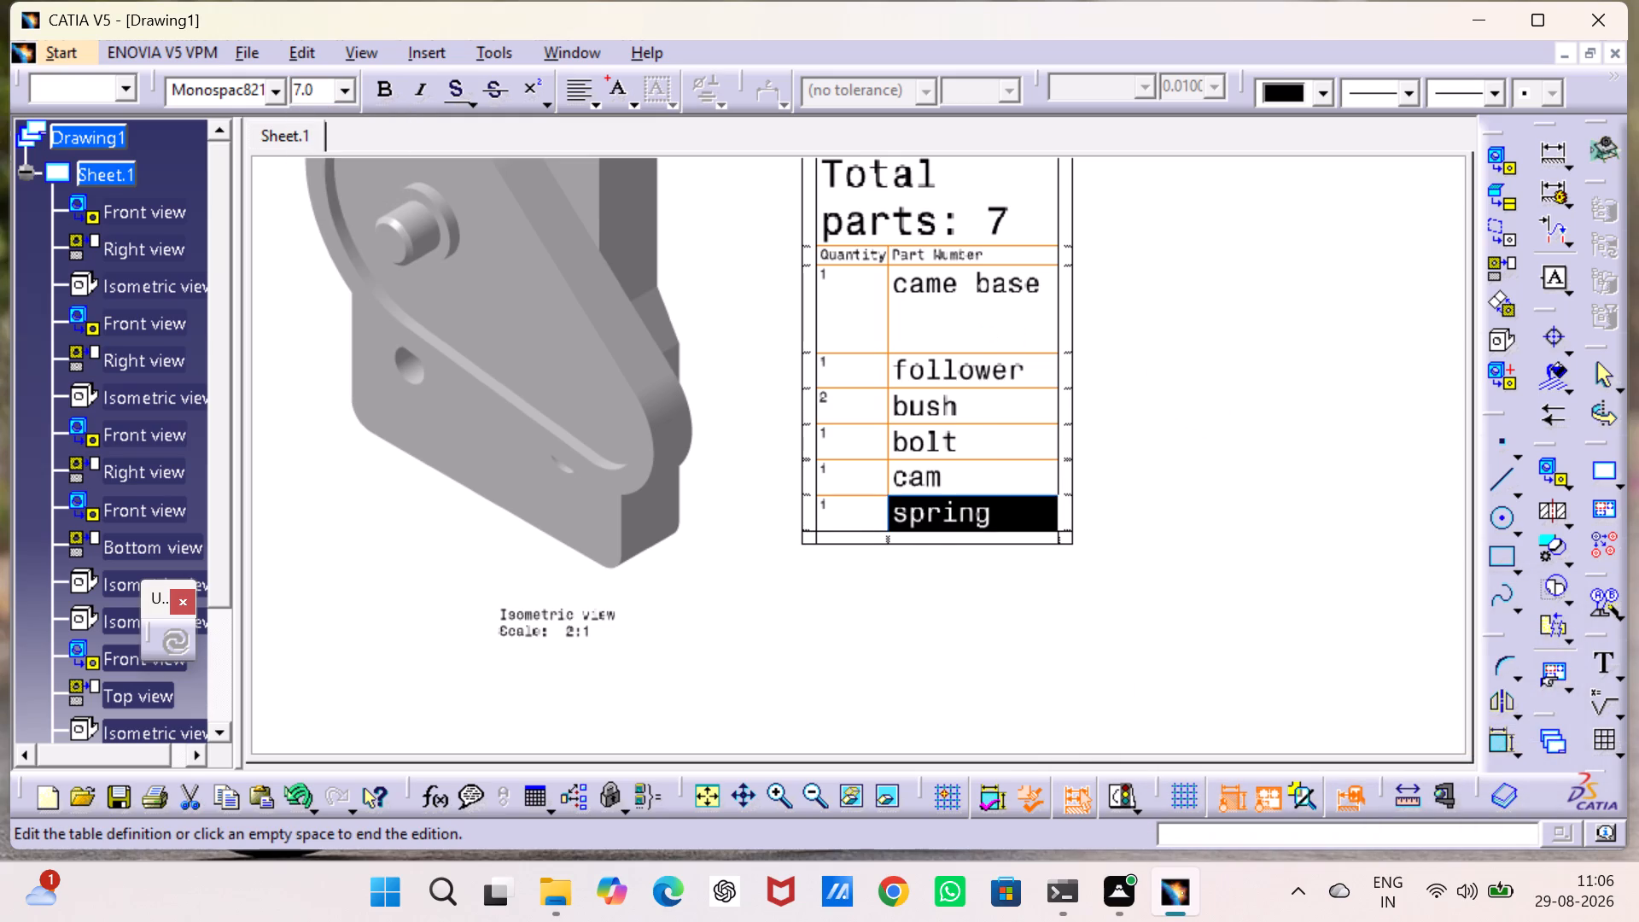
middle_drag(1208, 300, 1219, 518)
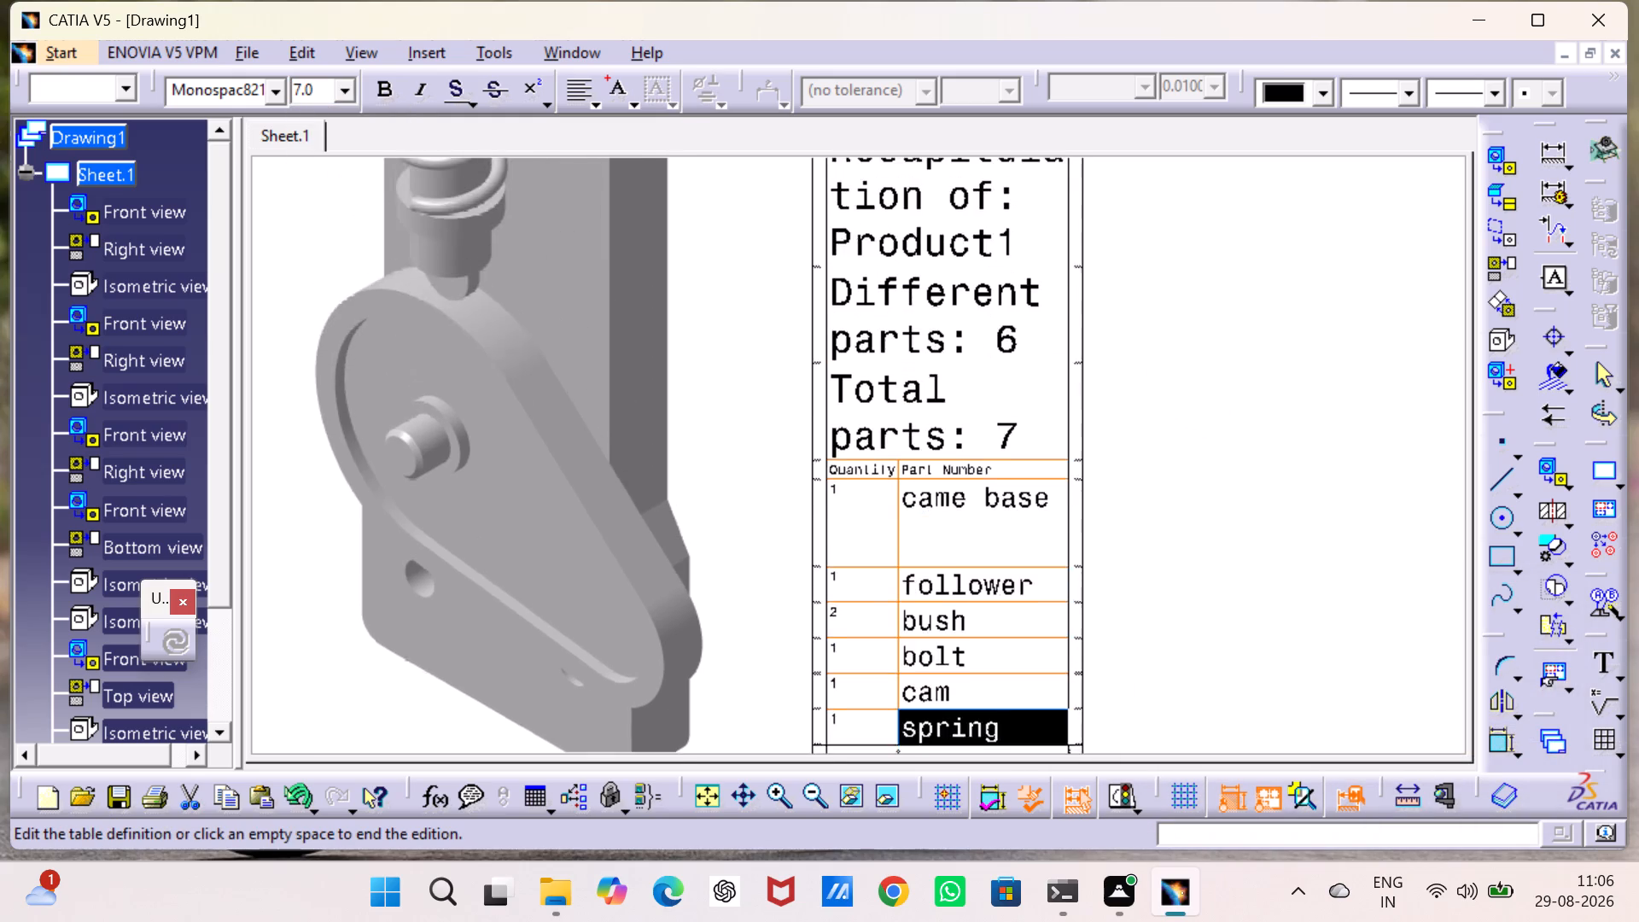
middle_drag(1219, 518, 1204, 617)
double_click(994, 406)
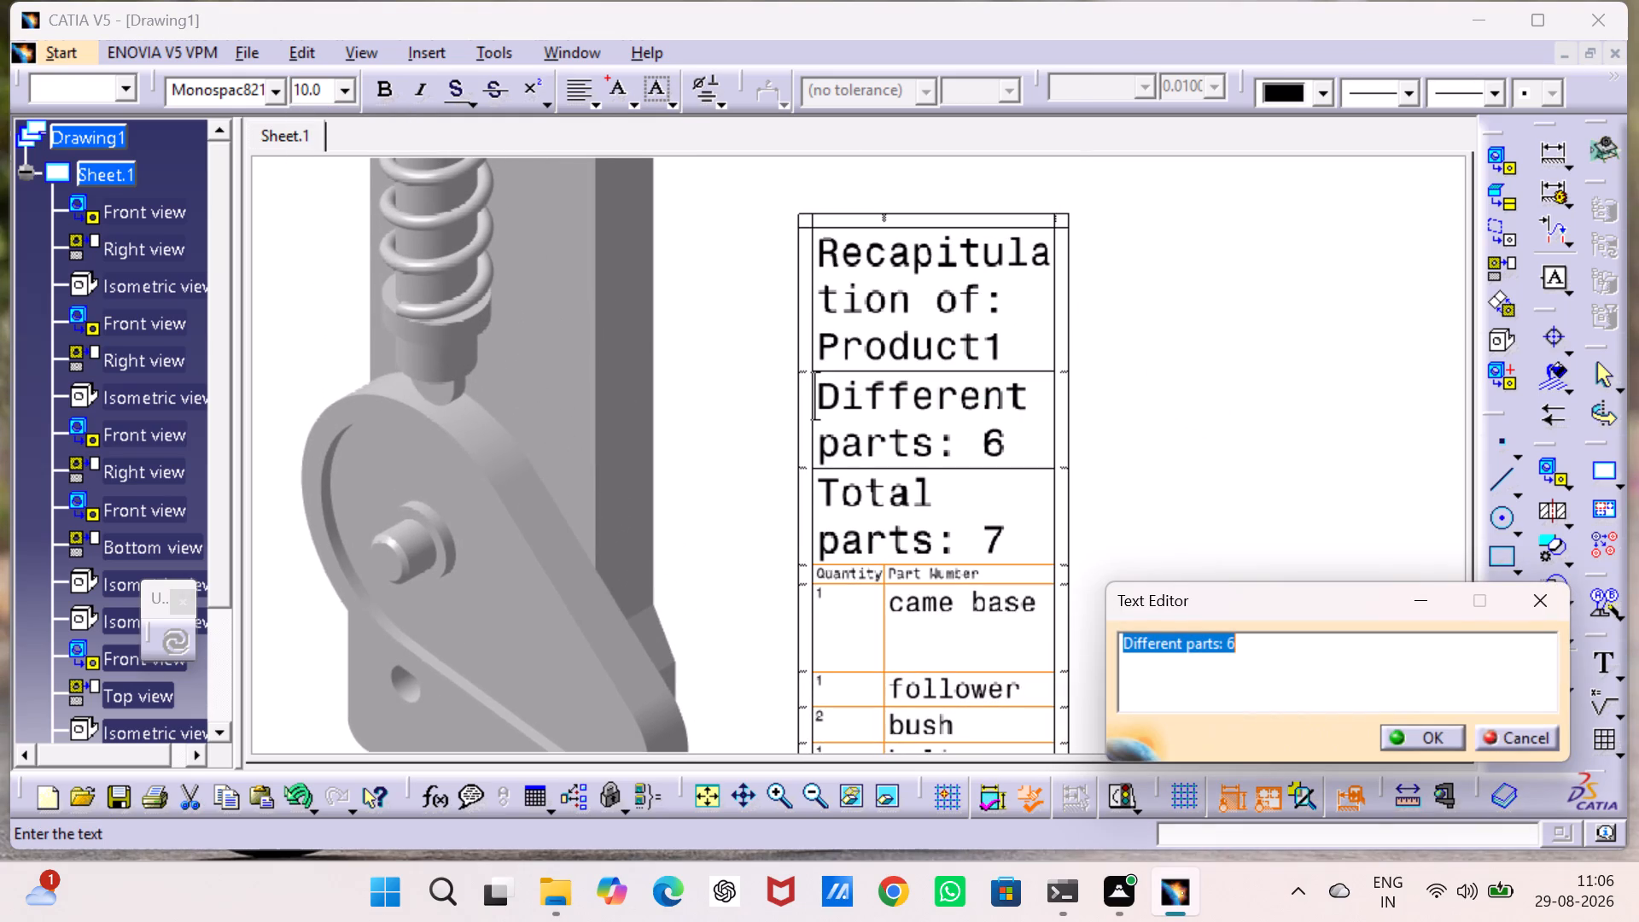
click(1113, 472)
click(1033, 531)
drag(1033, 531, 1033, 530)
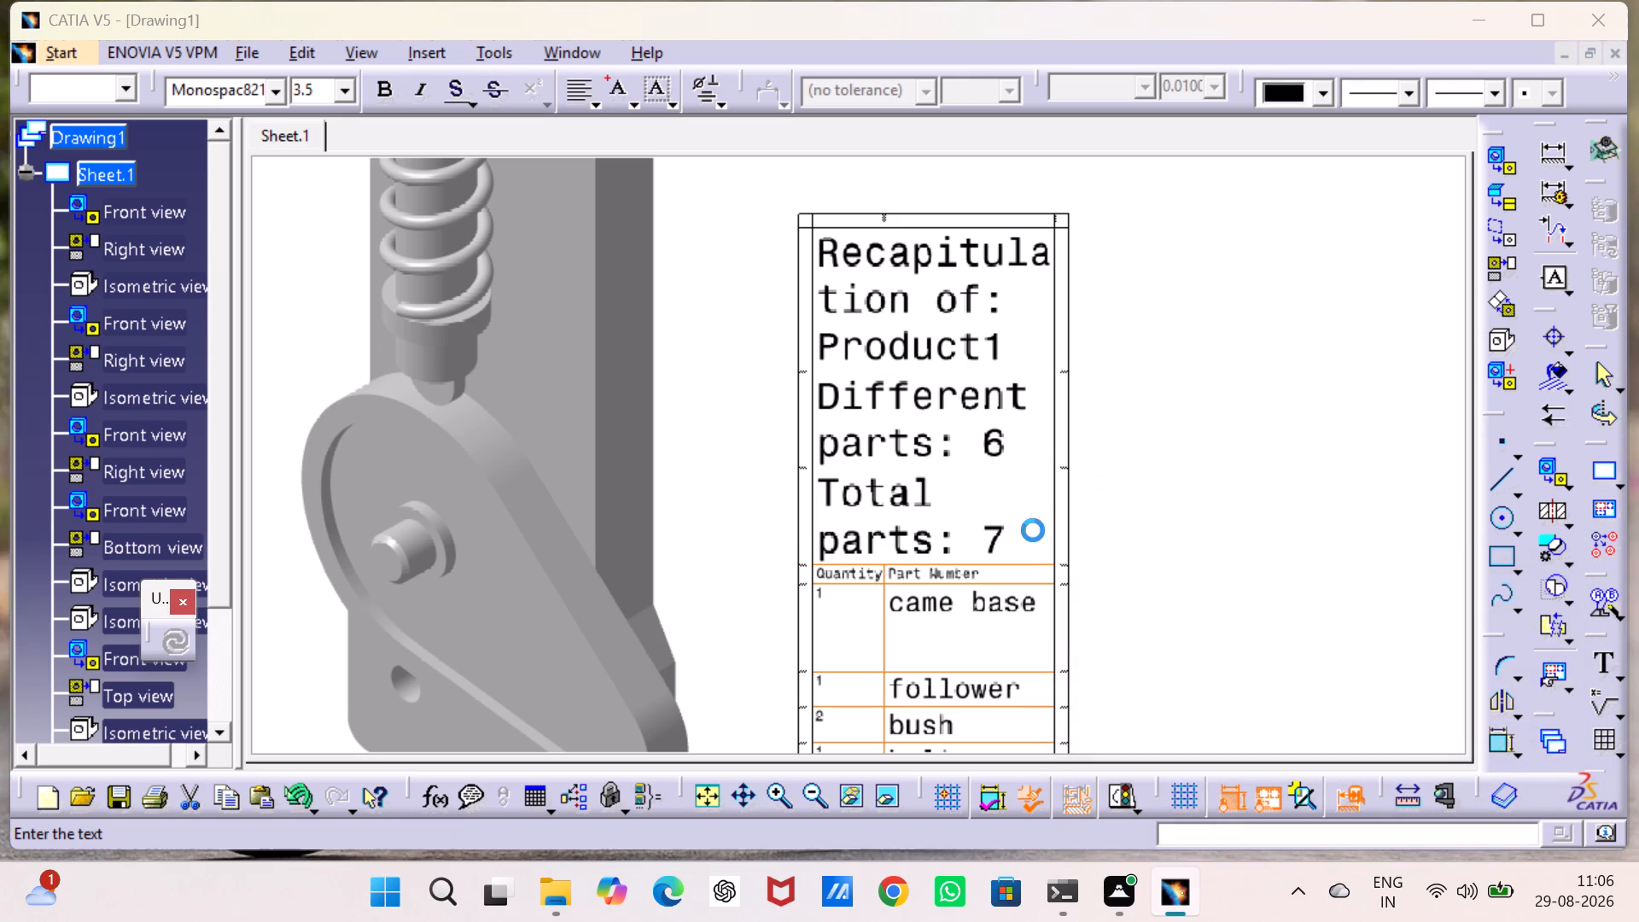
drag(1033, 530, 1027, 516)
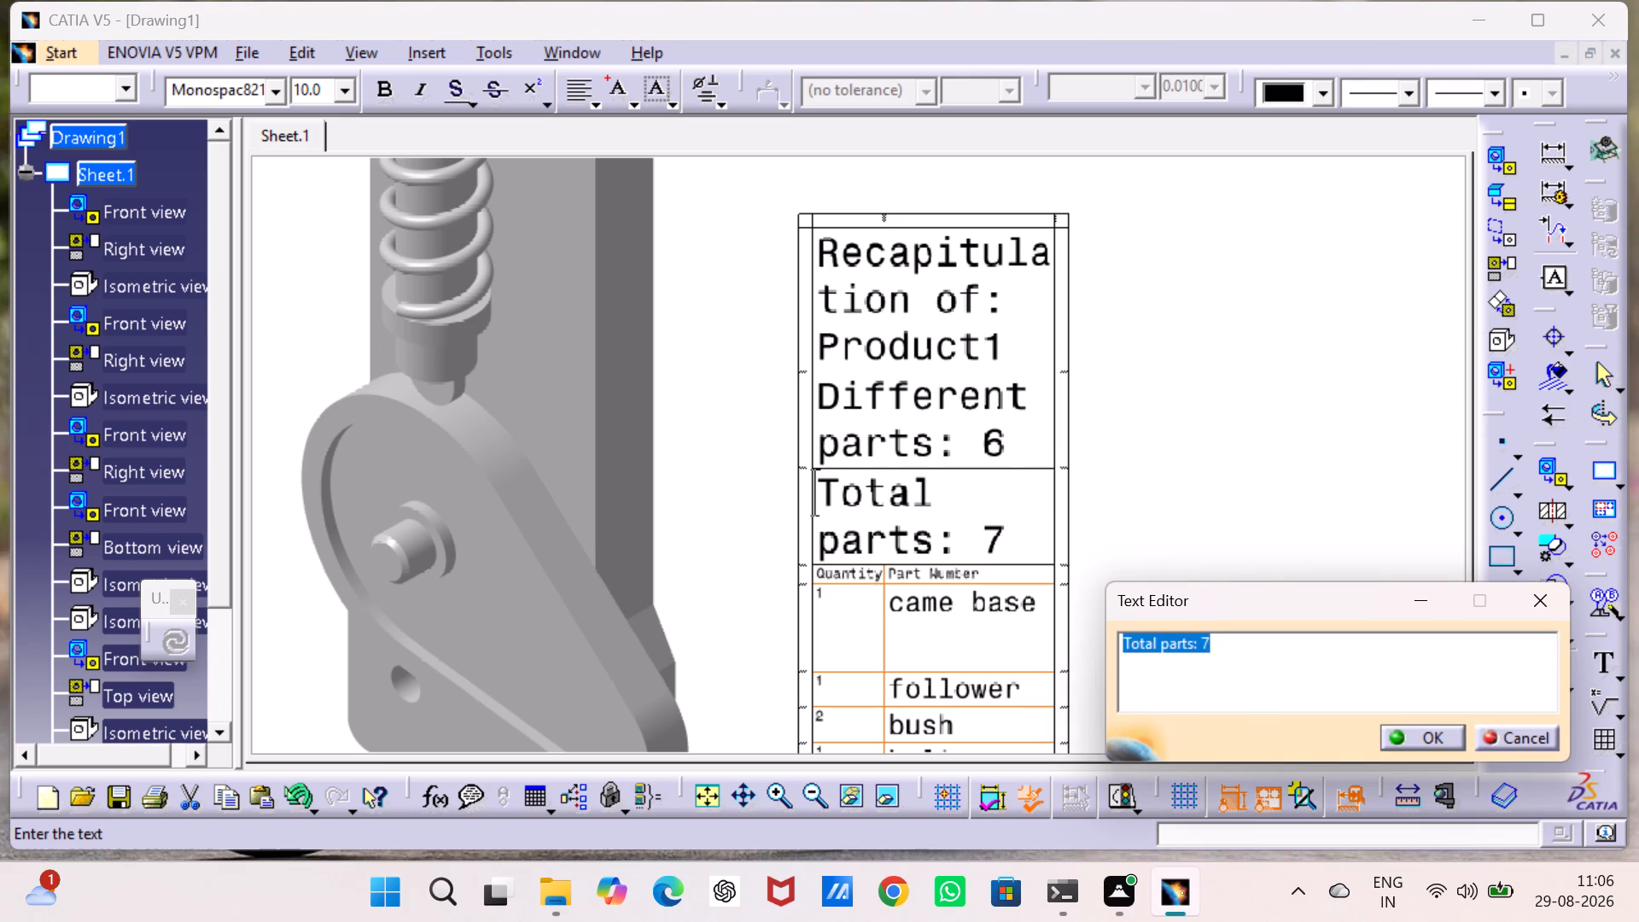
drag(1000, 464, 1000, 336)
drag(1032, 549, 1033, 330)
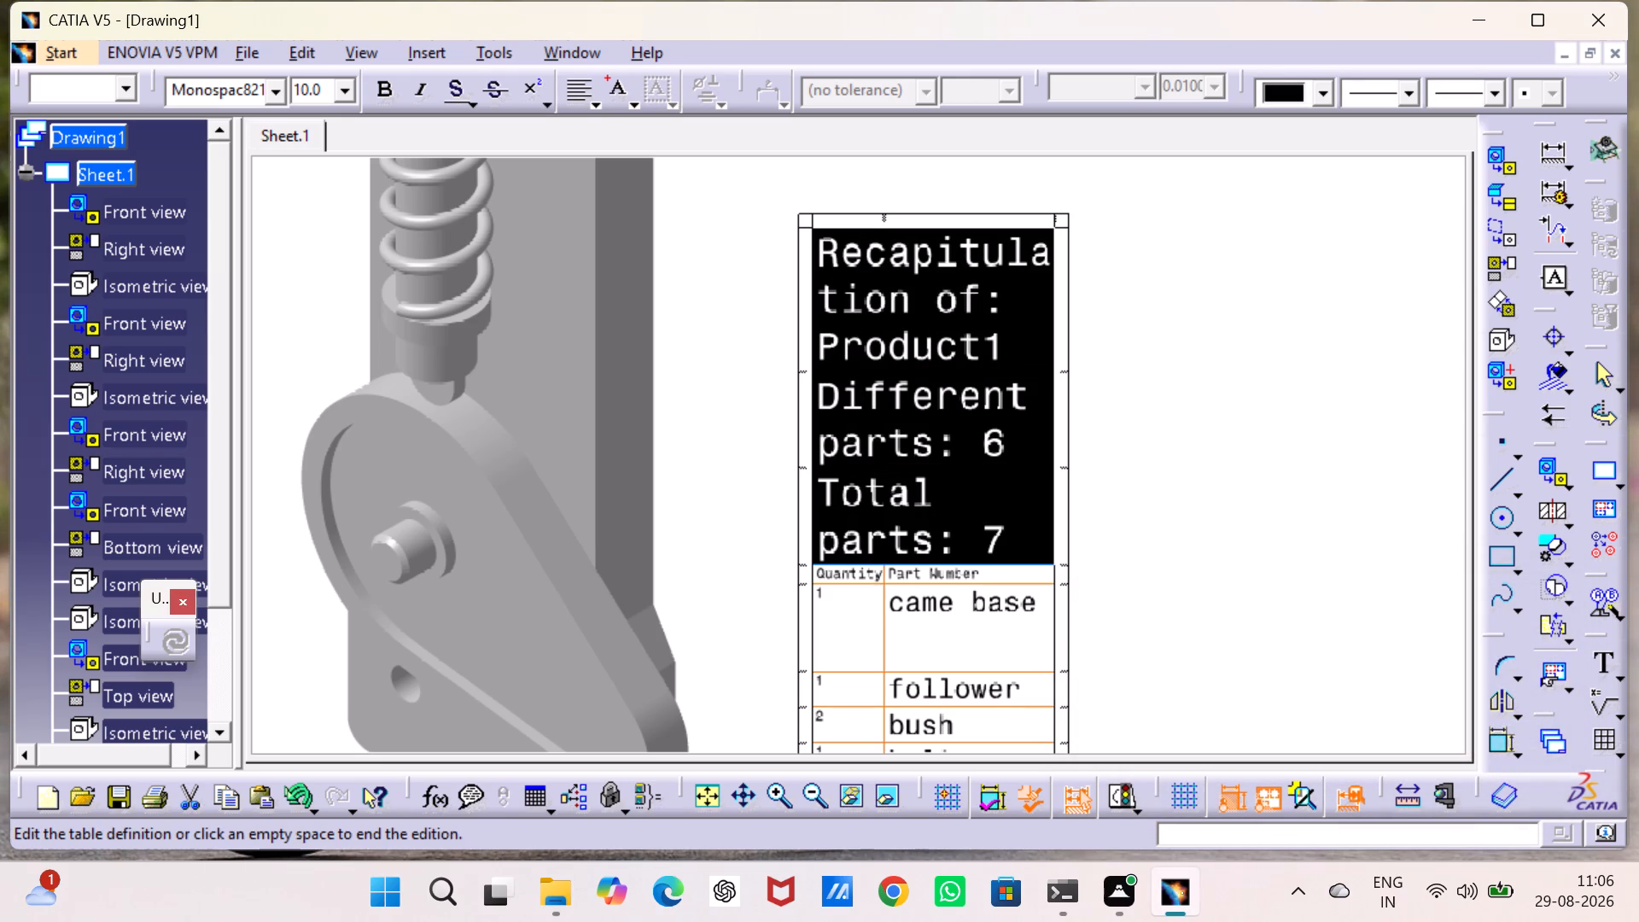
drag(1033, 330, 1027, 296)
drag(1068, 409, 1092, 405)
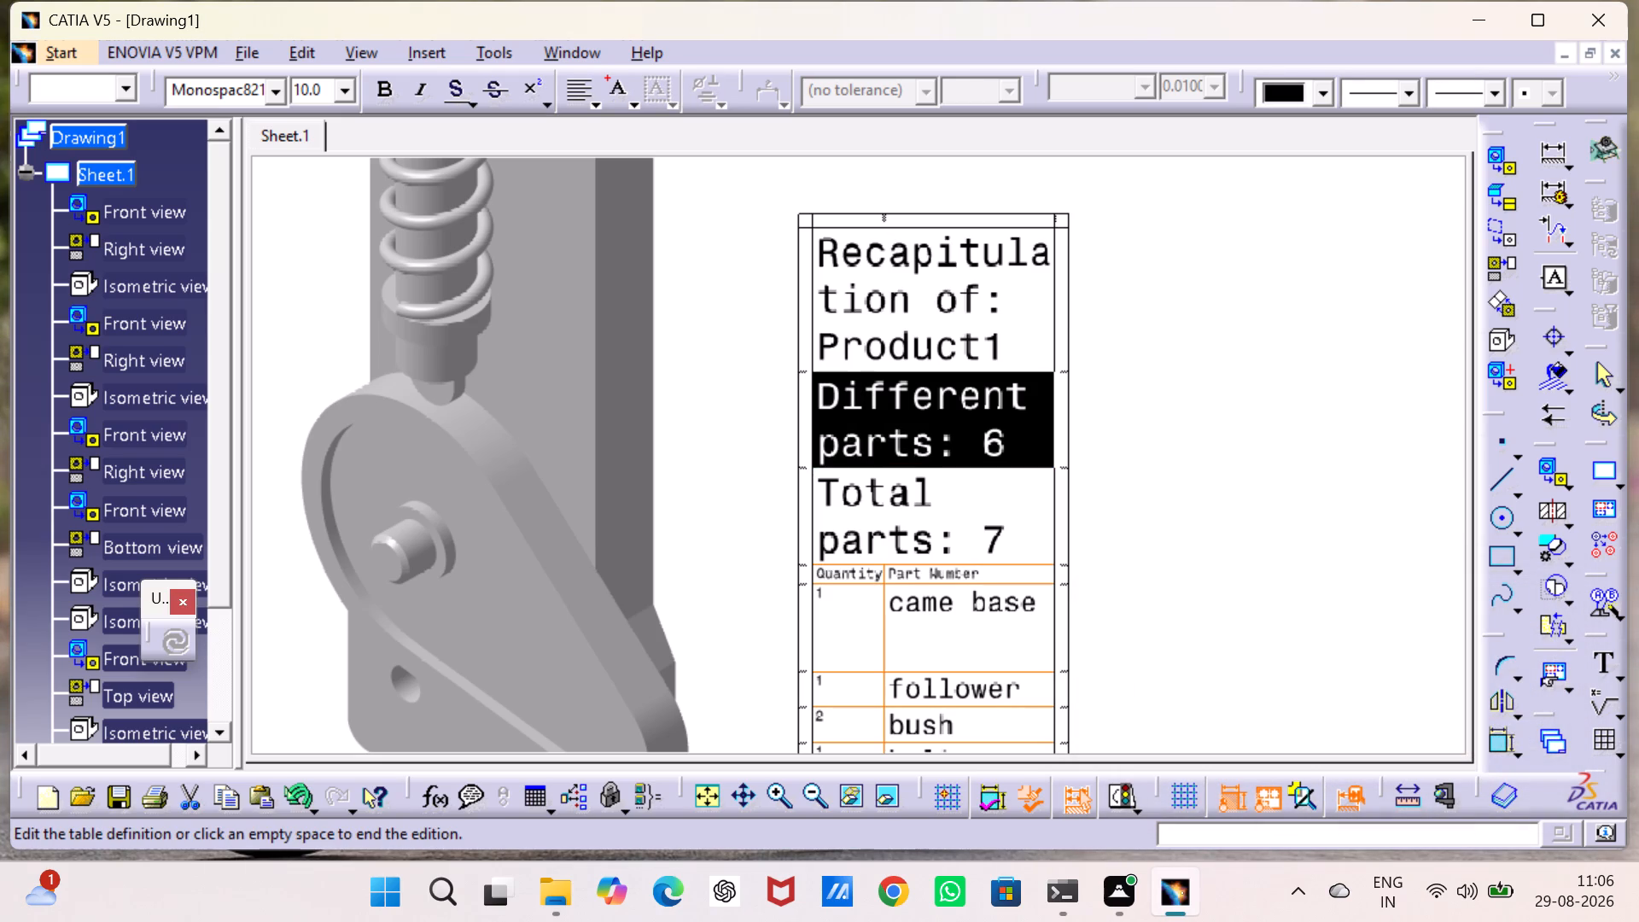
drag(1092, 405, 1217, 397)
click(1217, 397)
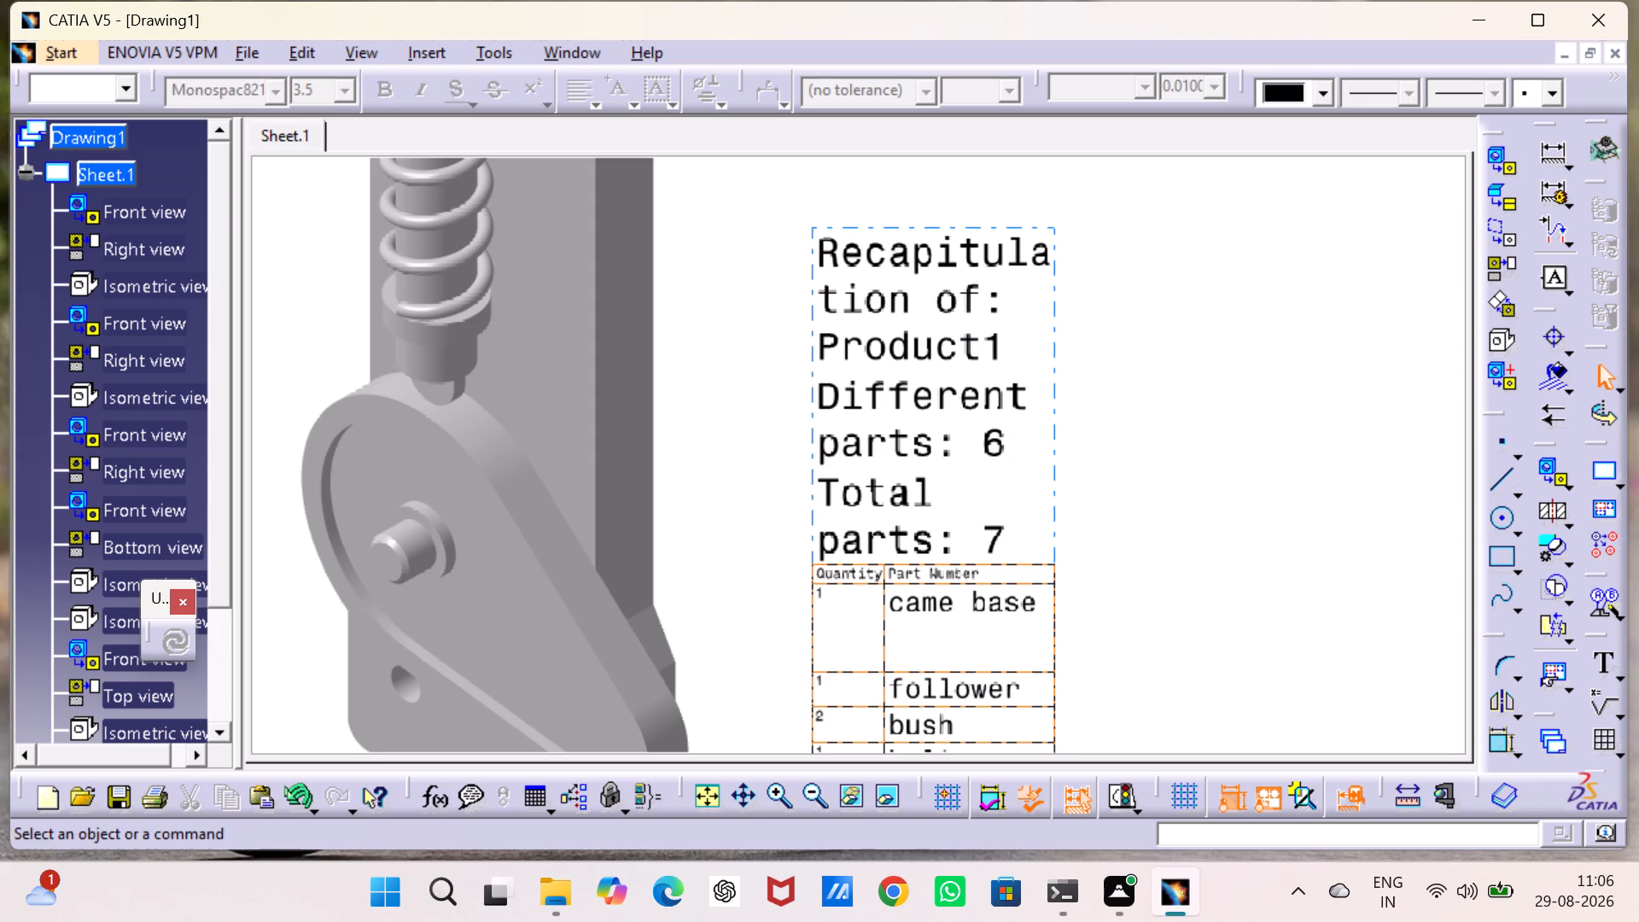
Set the font size of the Part Number and Quantity header cells in the recapitulation table to 7 mm.
double_click(1019, 569)
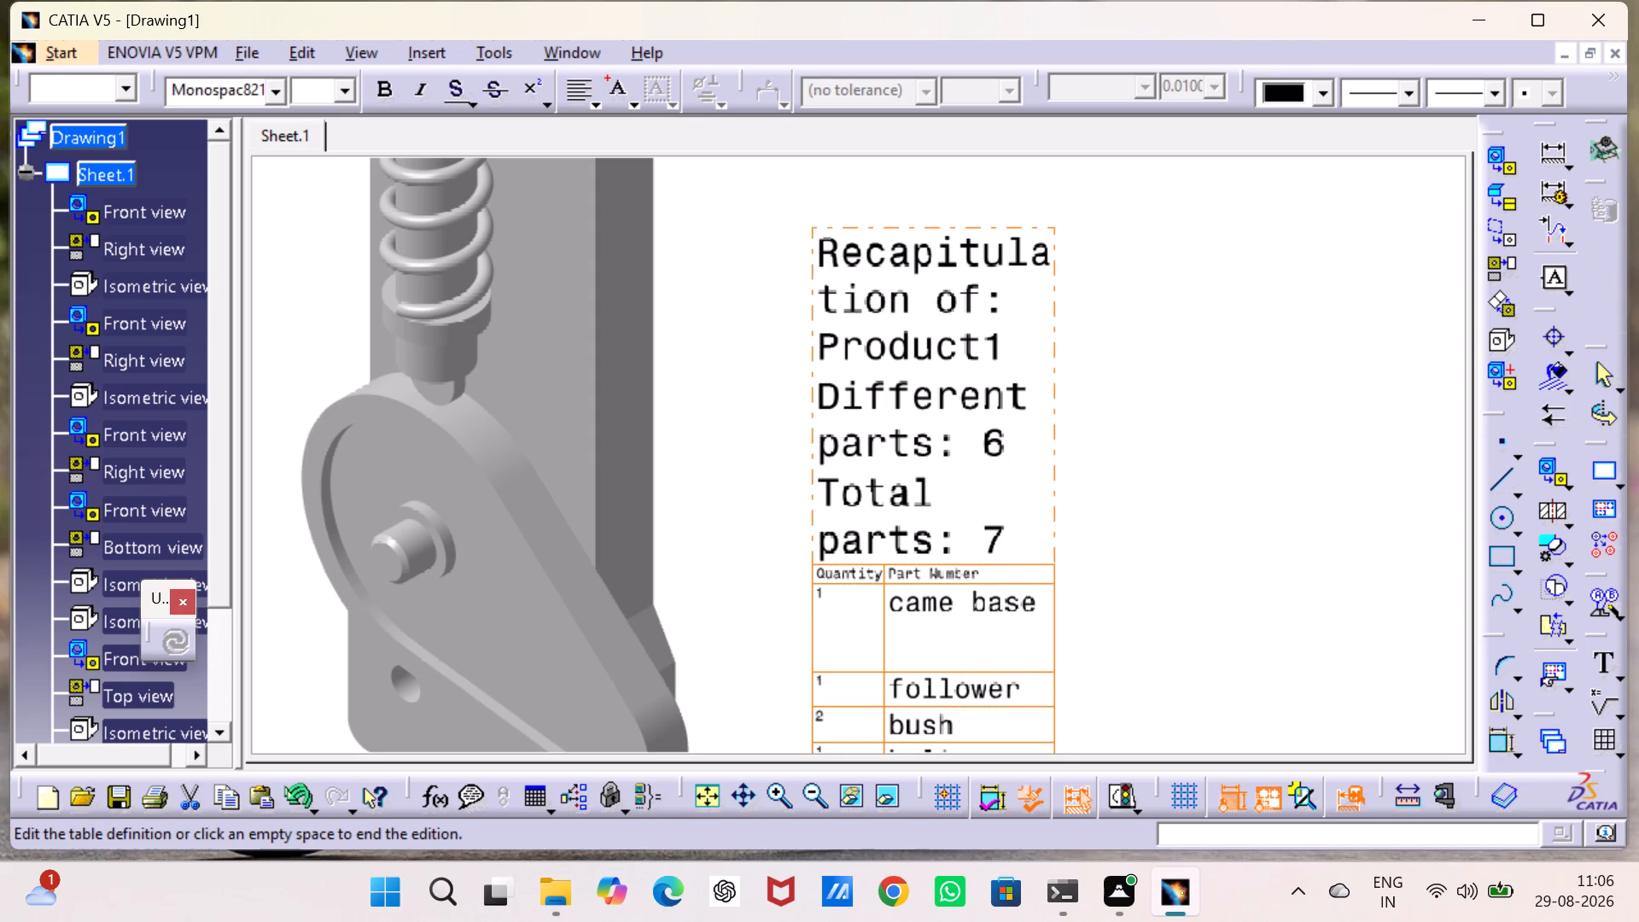
double_click(980, 576)
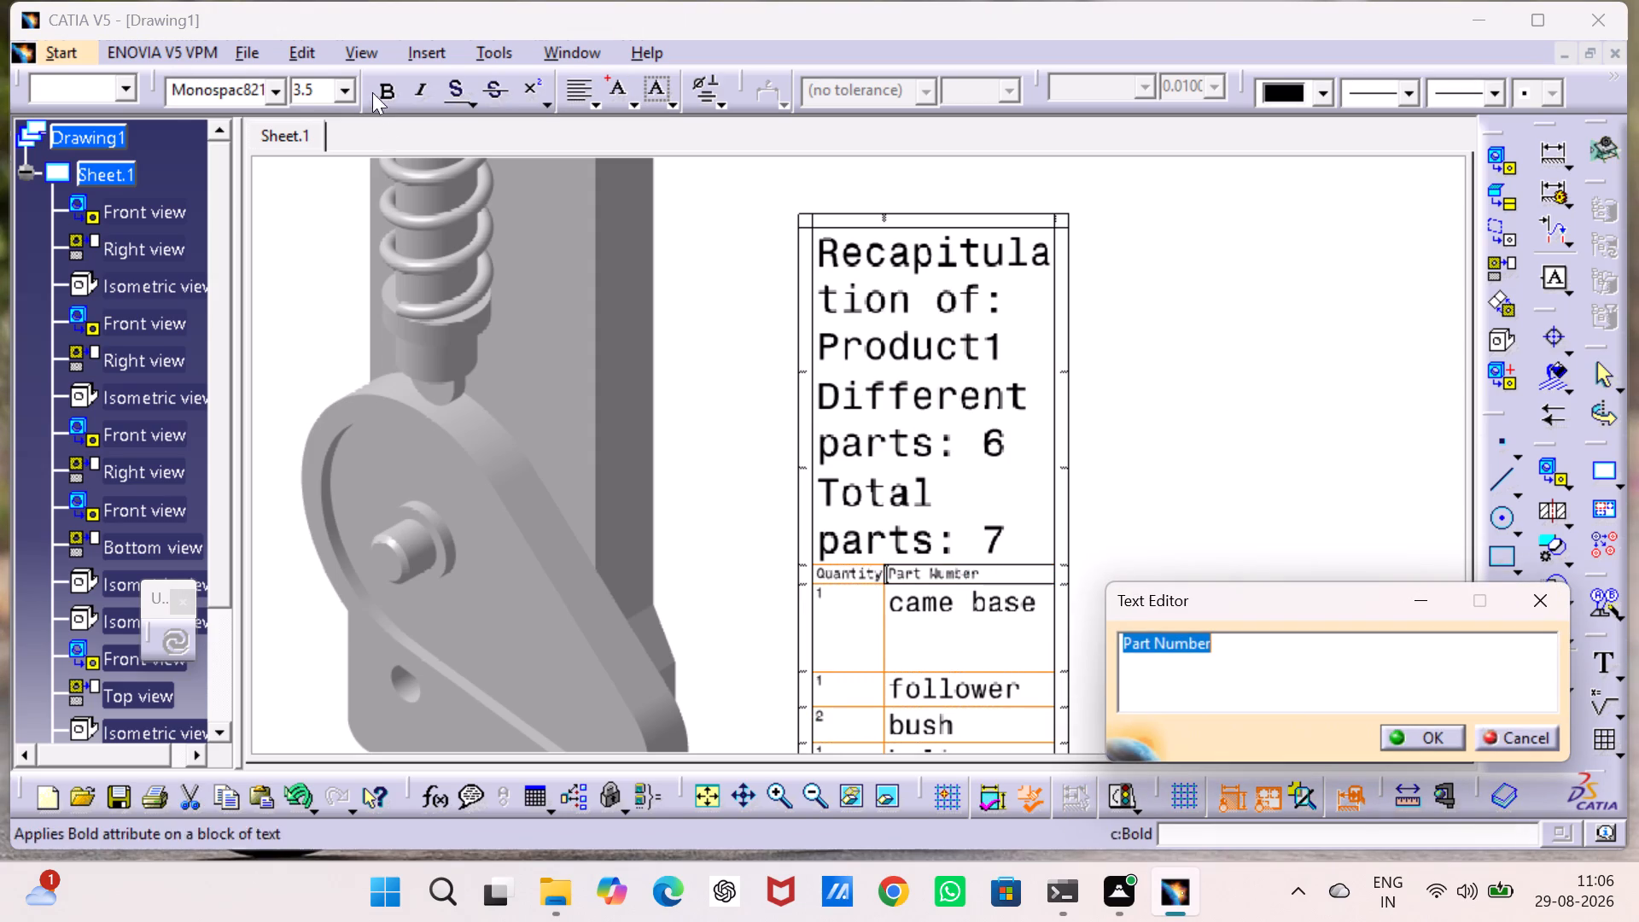
click(347, 81)
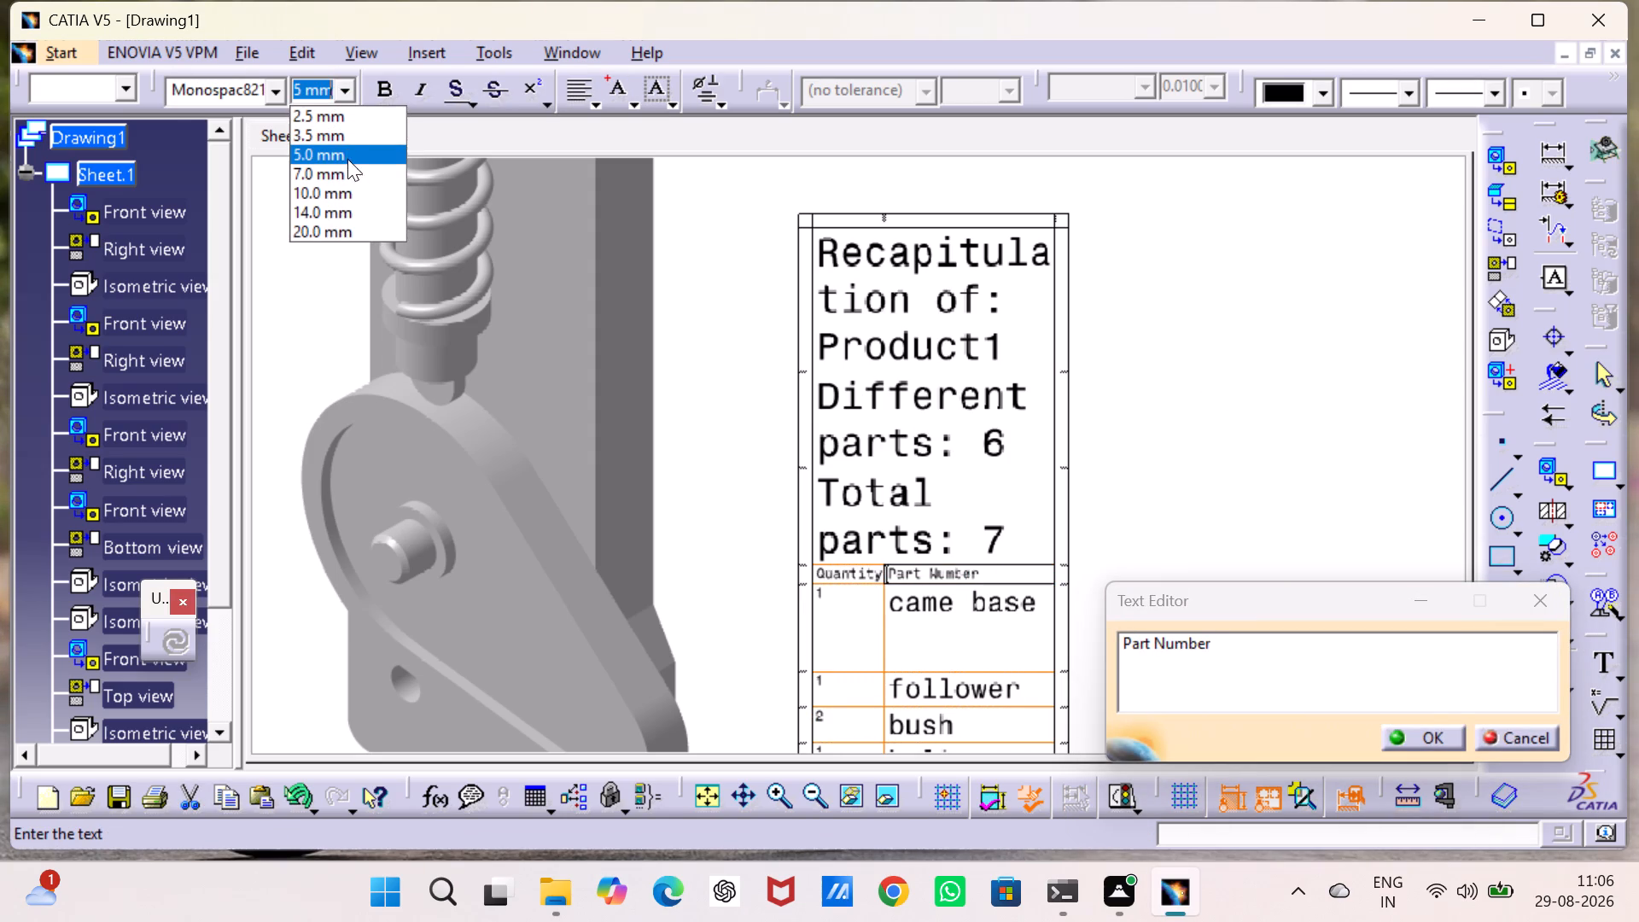
click(347, 166)
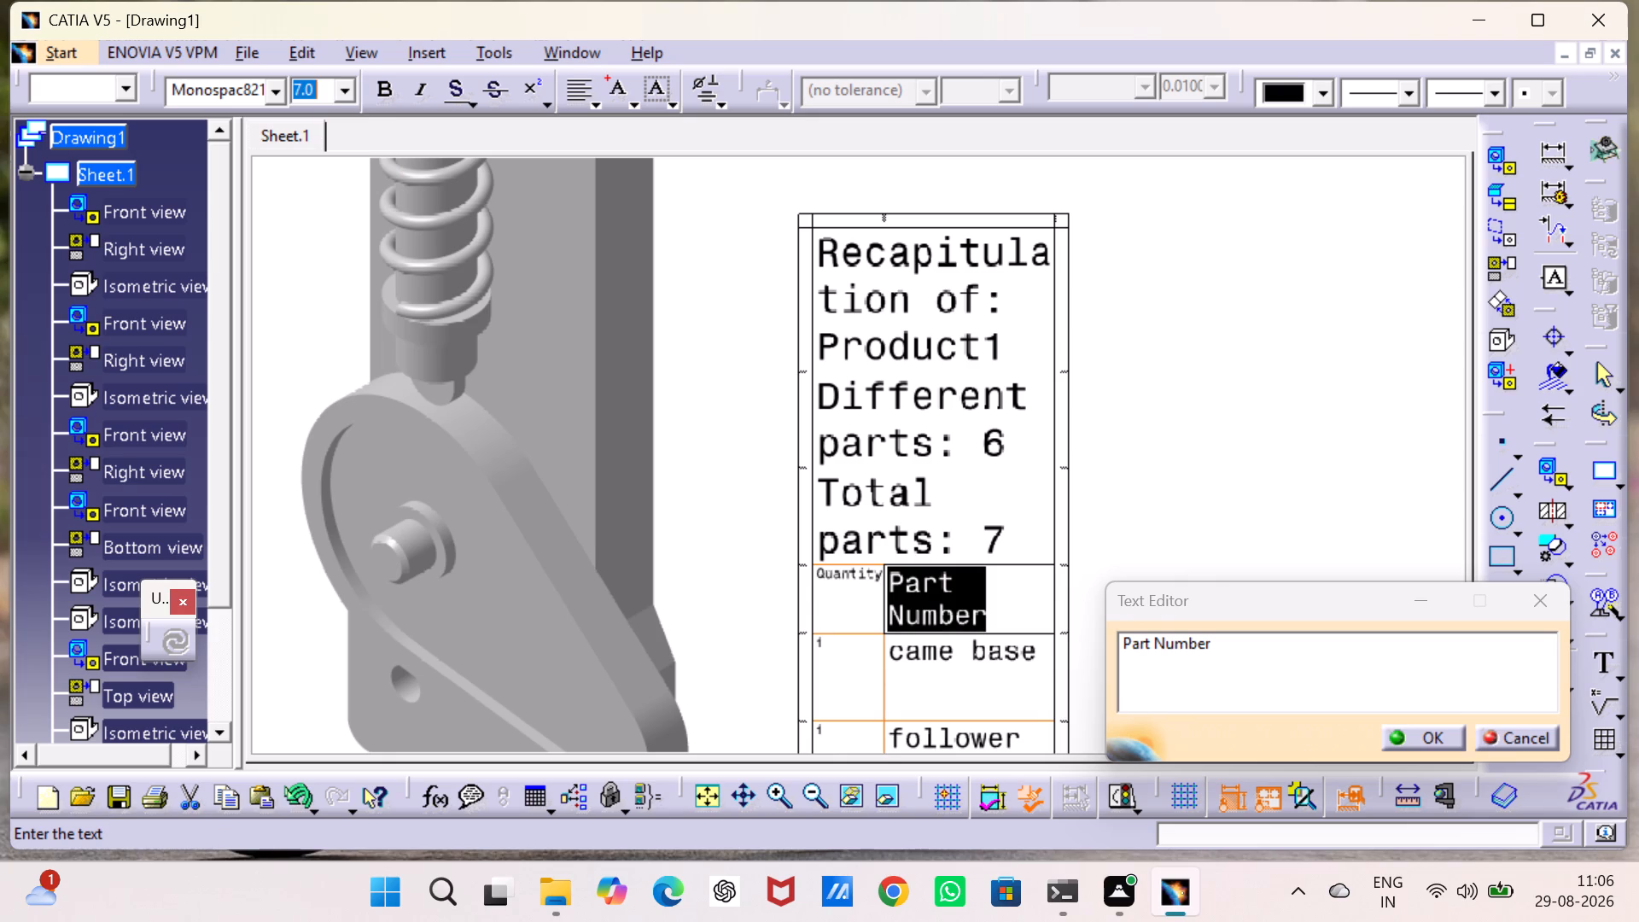
click(827, 579)
click(827, 579)
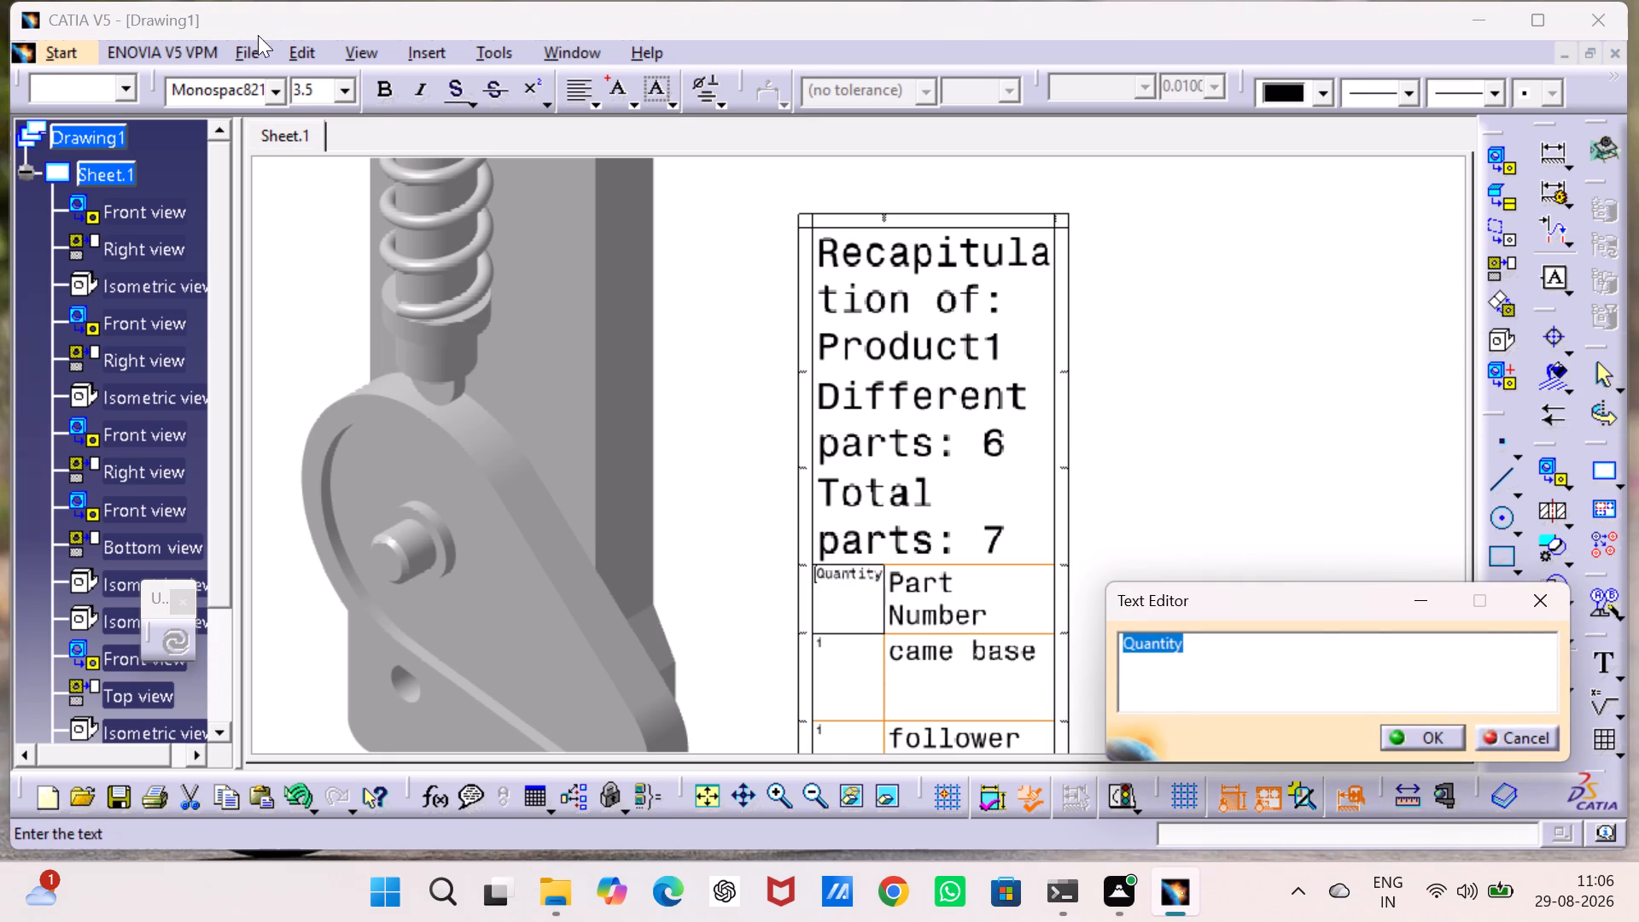
click(347, 86)
click(347, 168)
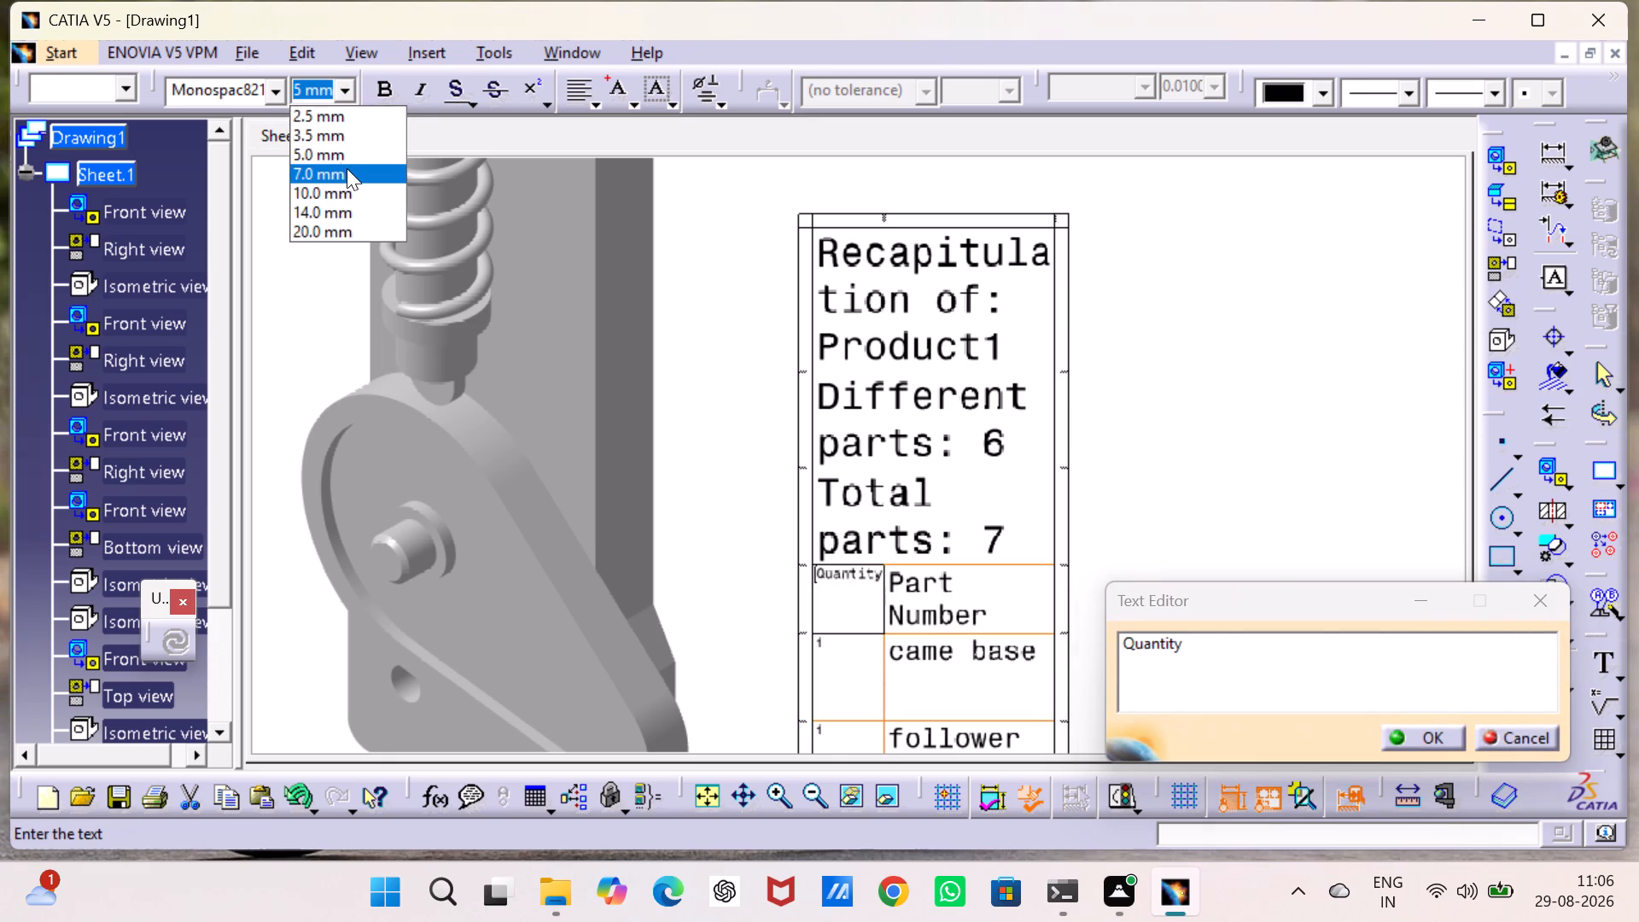
drag(1111, 352, 1129, 354)
Set the font size of all six quantity values in the recapitulation table to 5 mm.
middle_drag(1182, 346, 1228, 124)
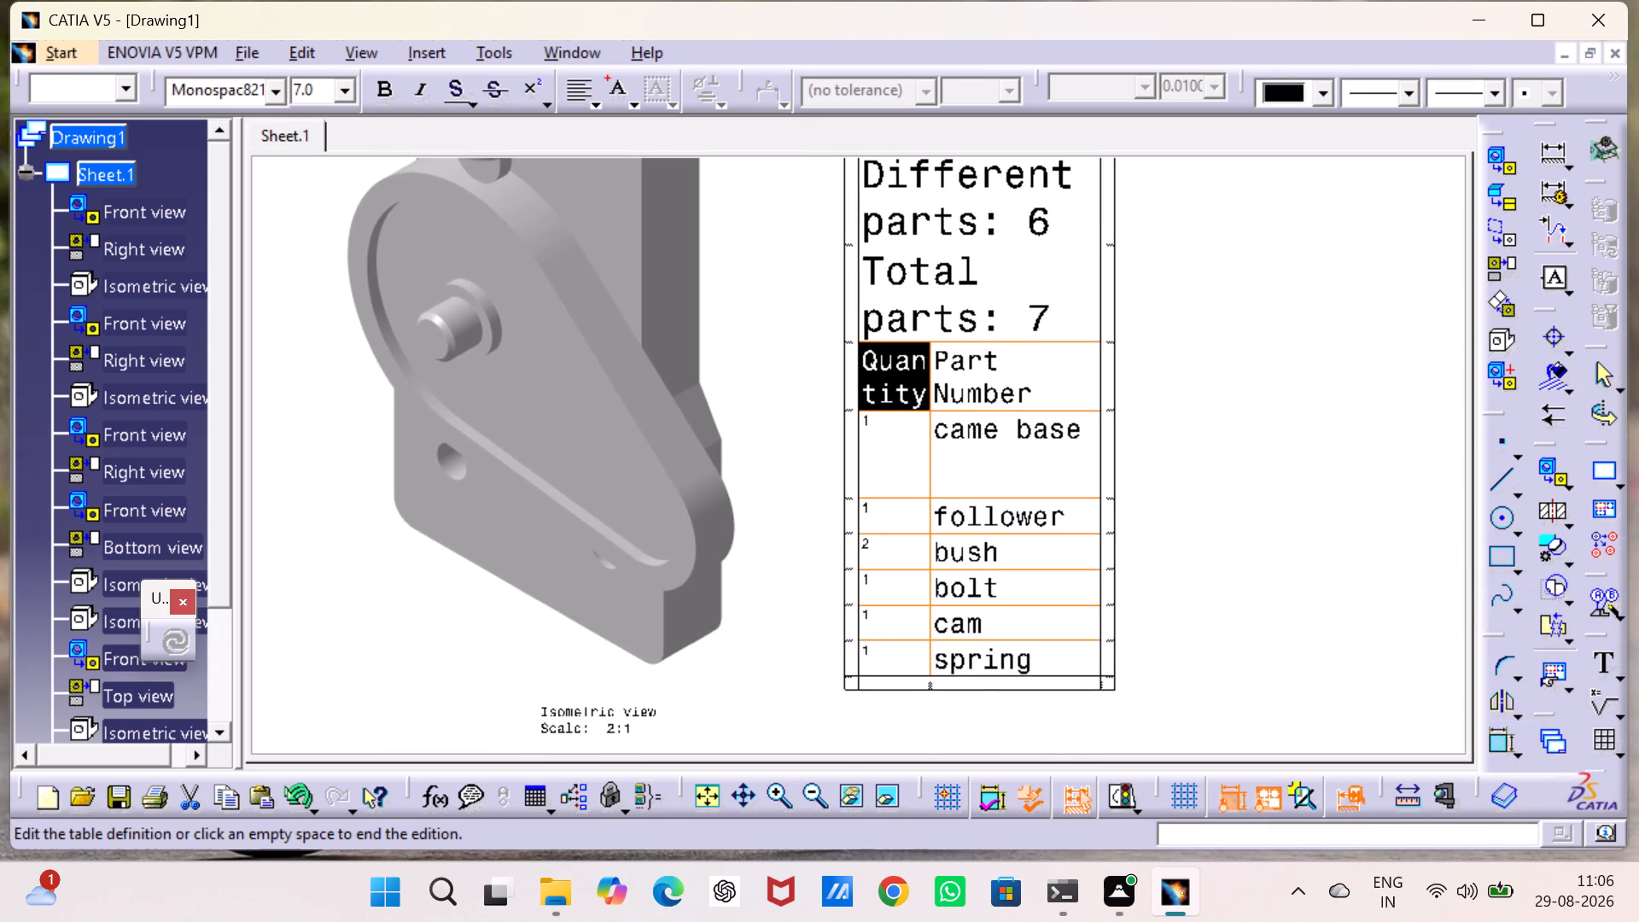
click(891, 436)
ctrl+click(901, 521)
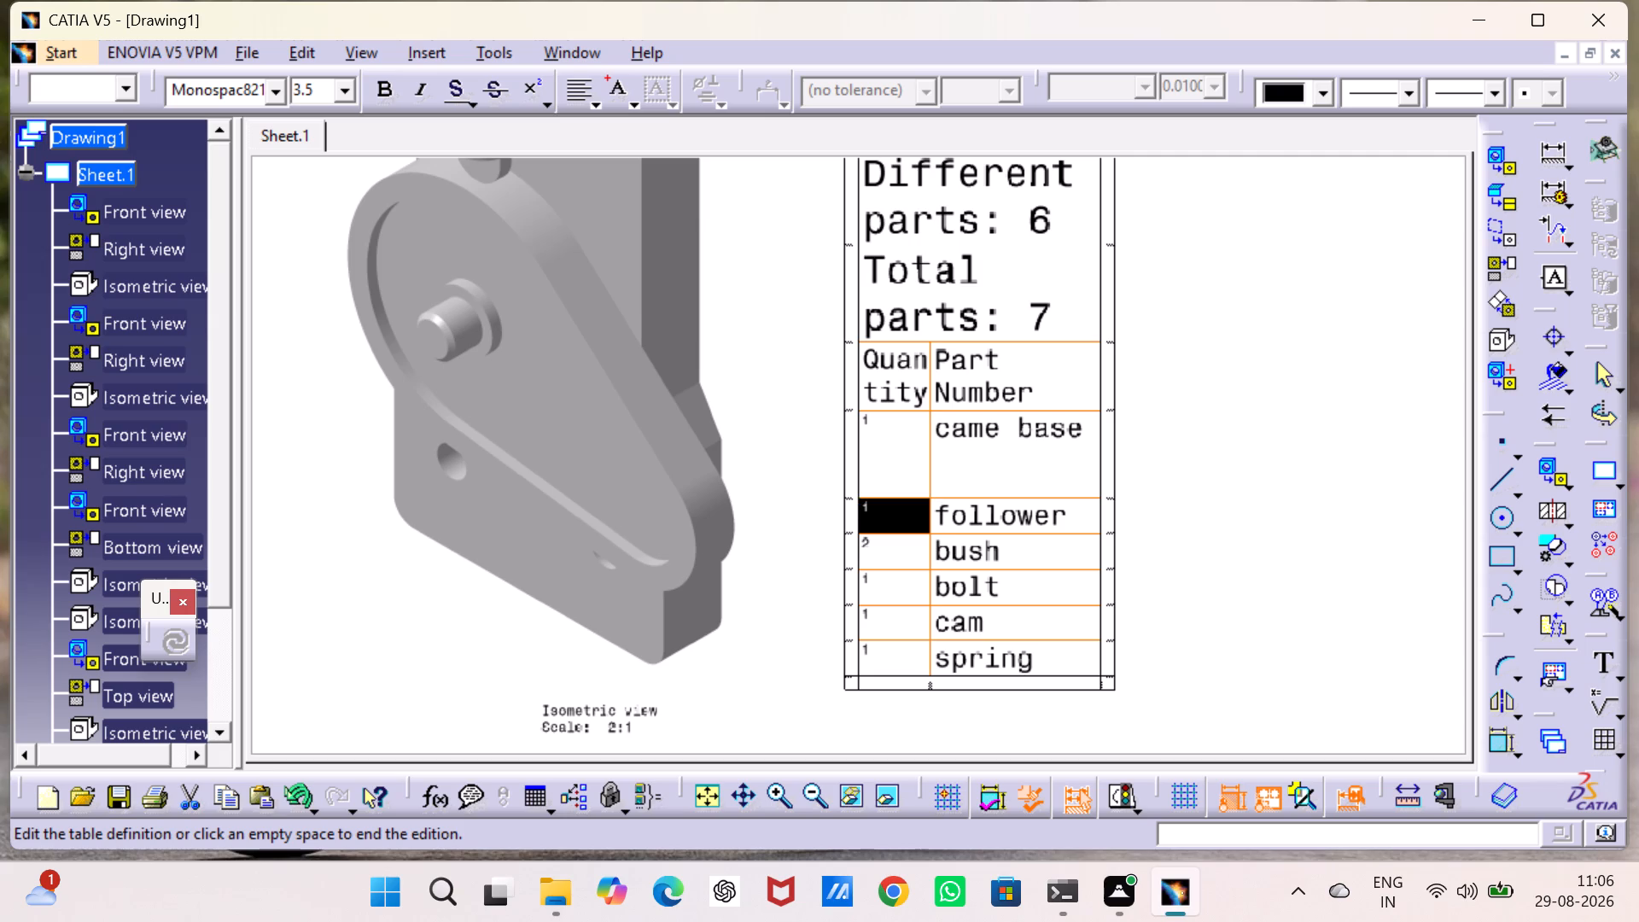
ctrl+click(896, 553)
click(893, 460)
click(891, 519)
drag(890, 460, 889, 638)
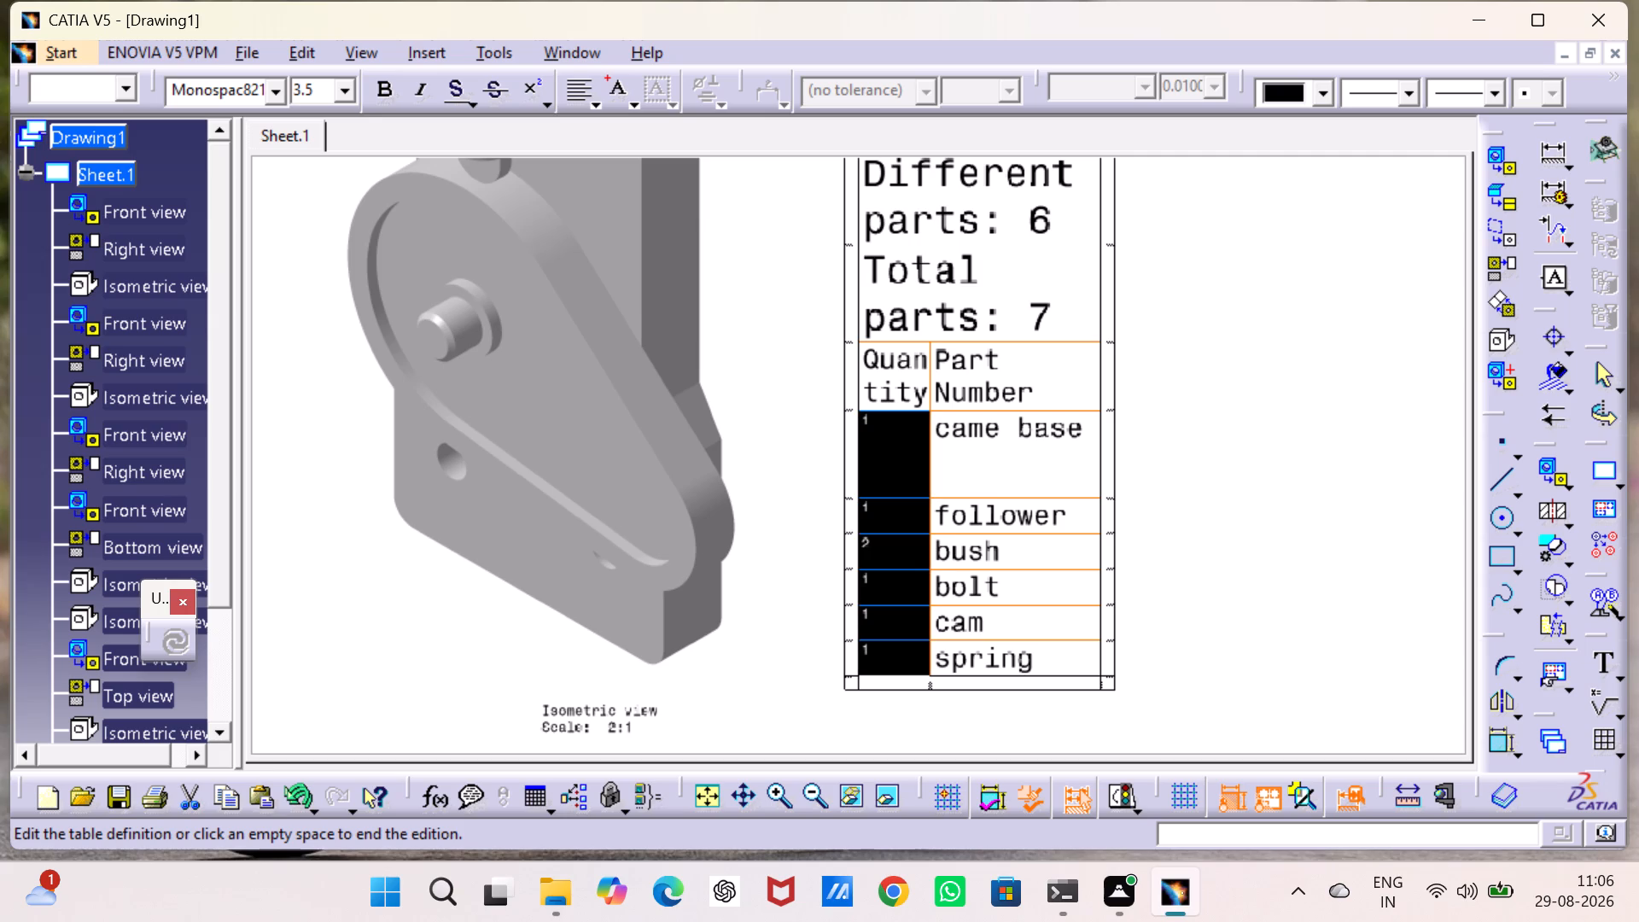
click(344, 91)
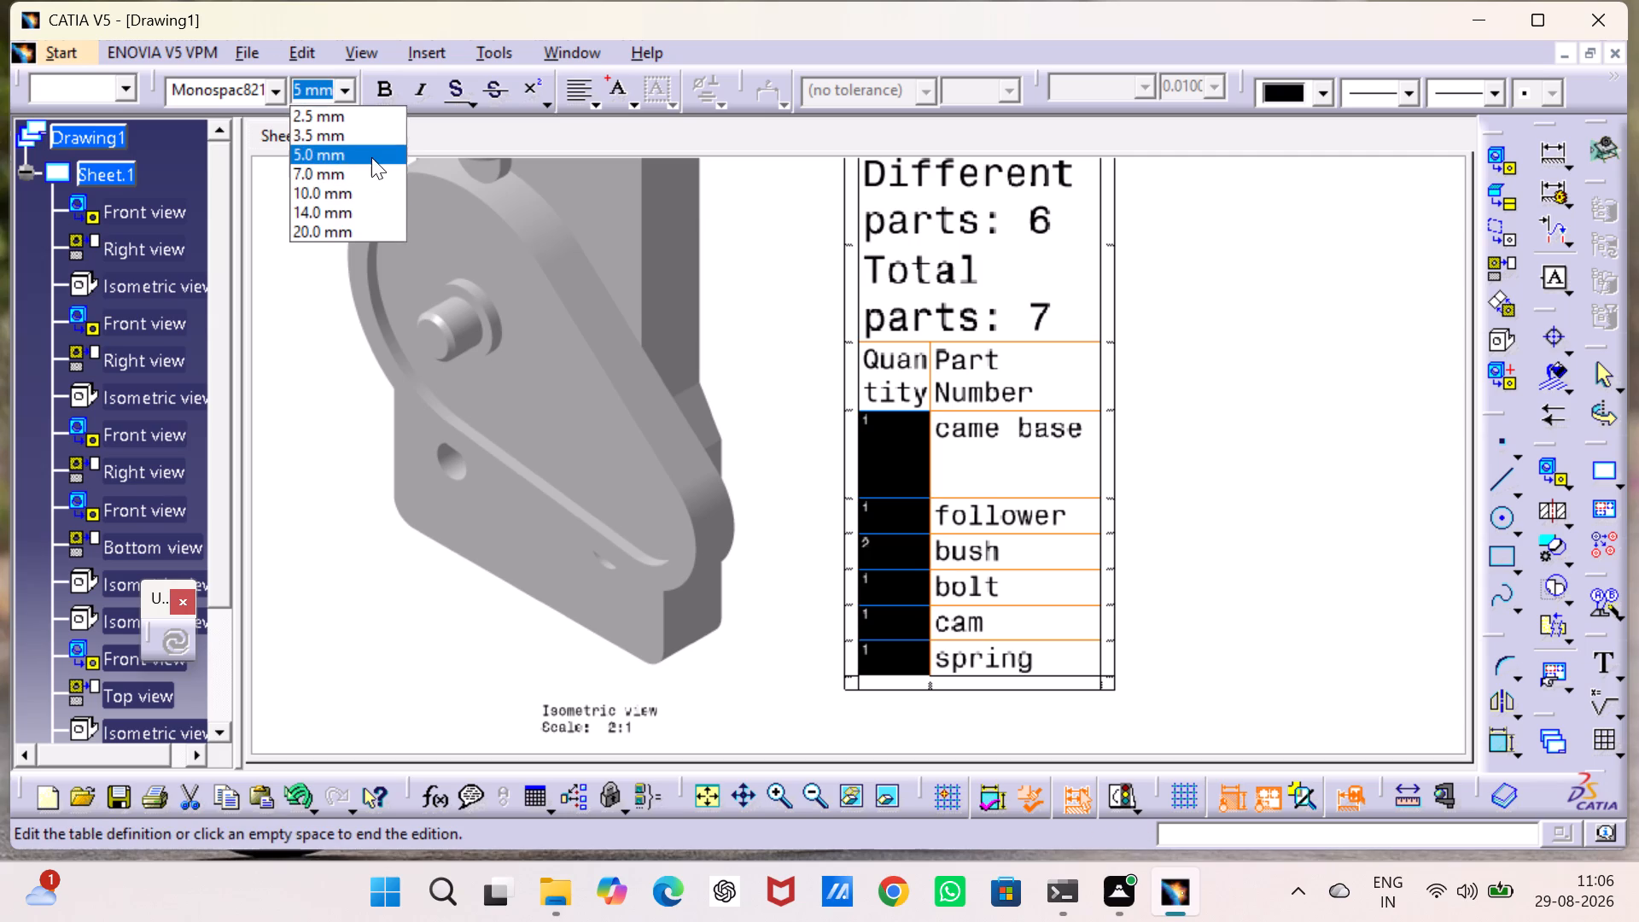
click(370, 156)
click(1162, 379)
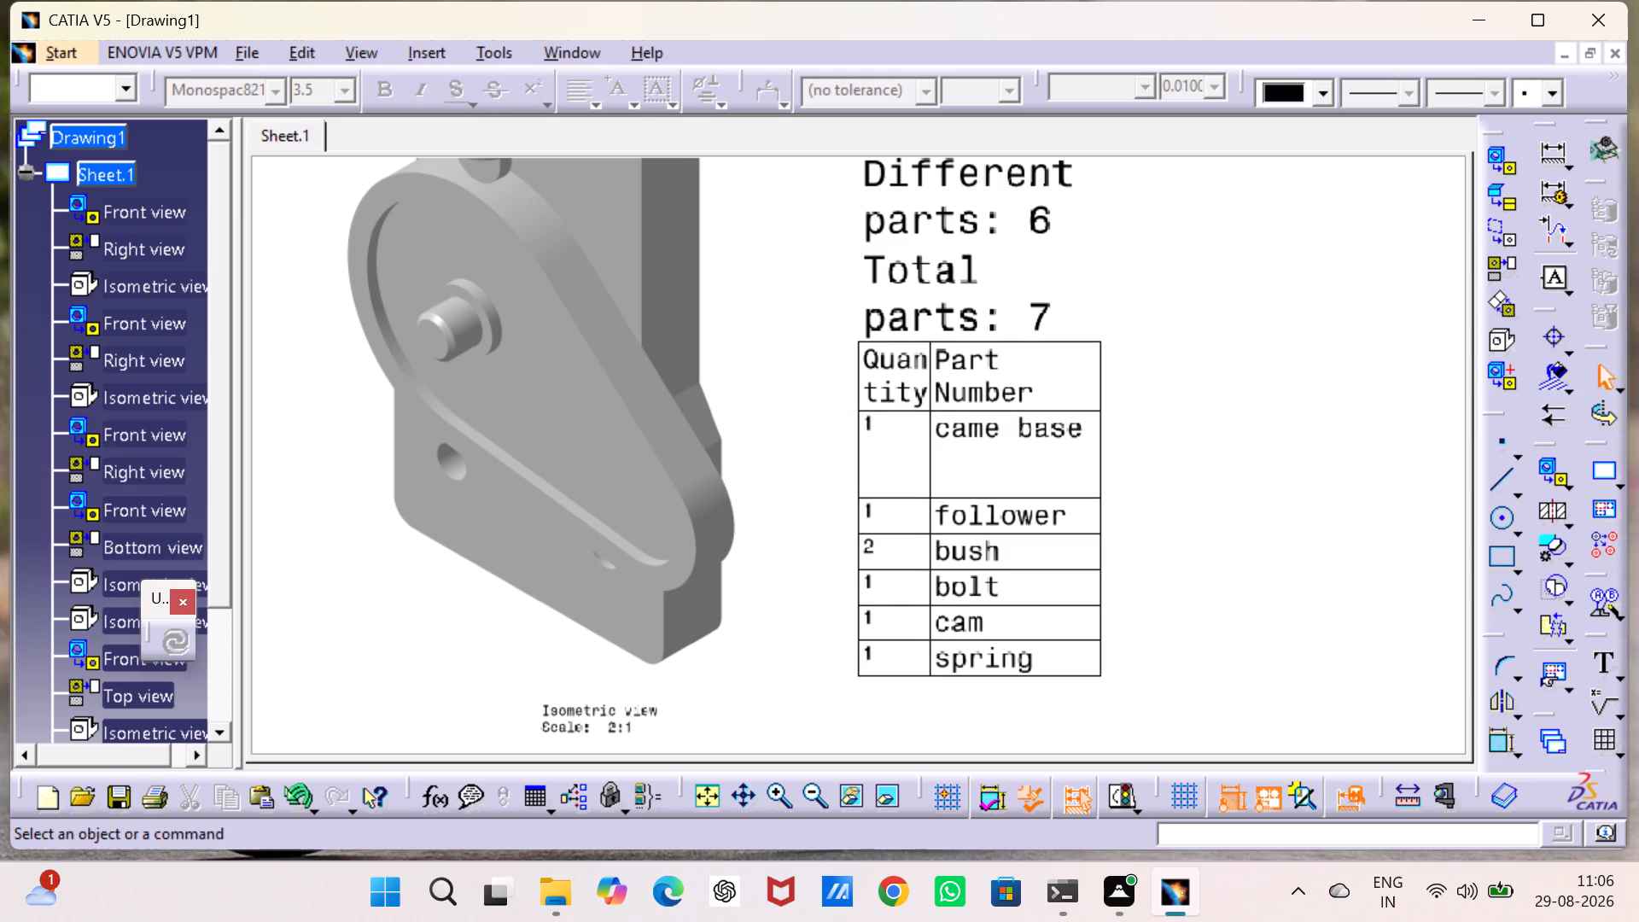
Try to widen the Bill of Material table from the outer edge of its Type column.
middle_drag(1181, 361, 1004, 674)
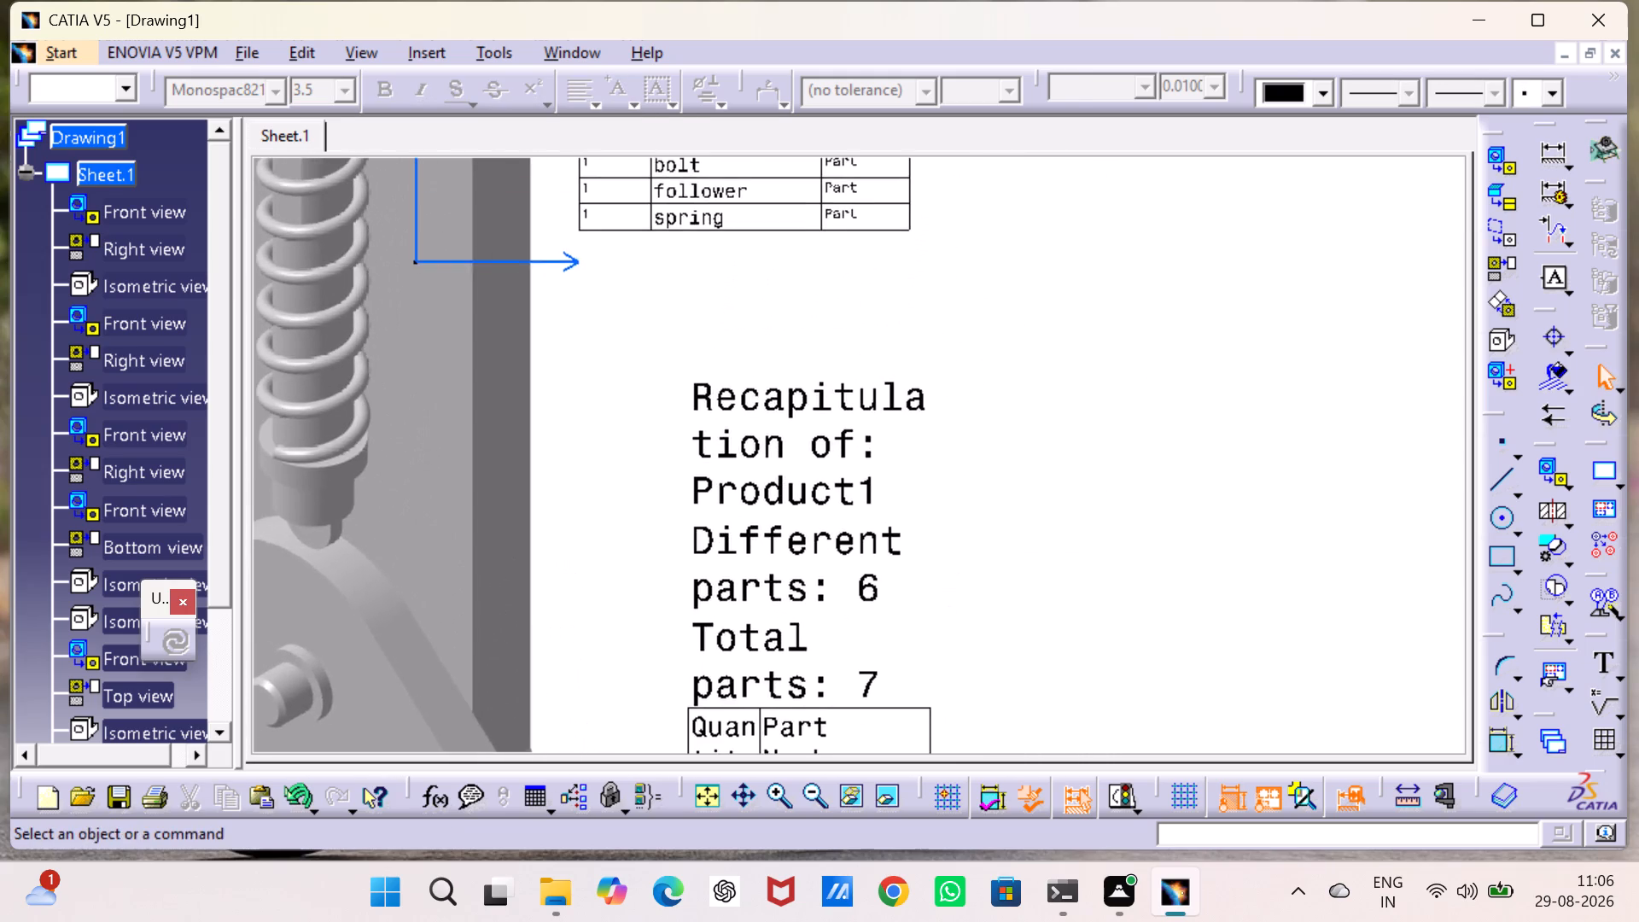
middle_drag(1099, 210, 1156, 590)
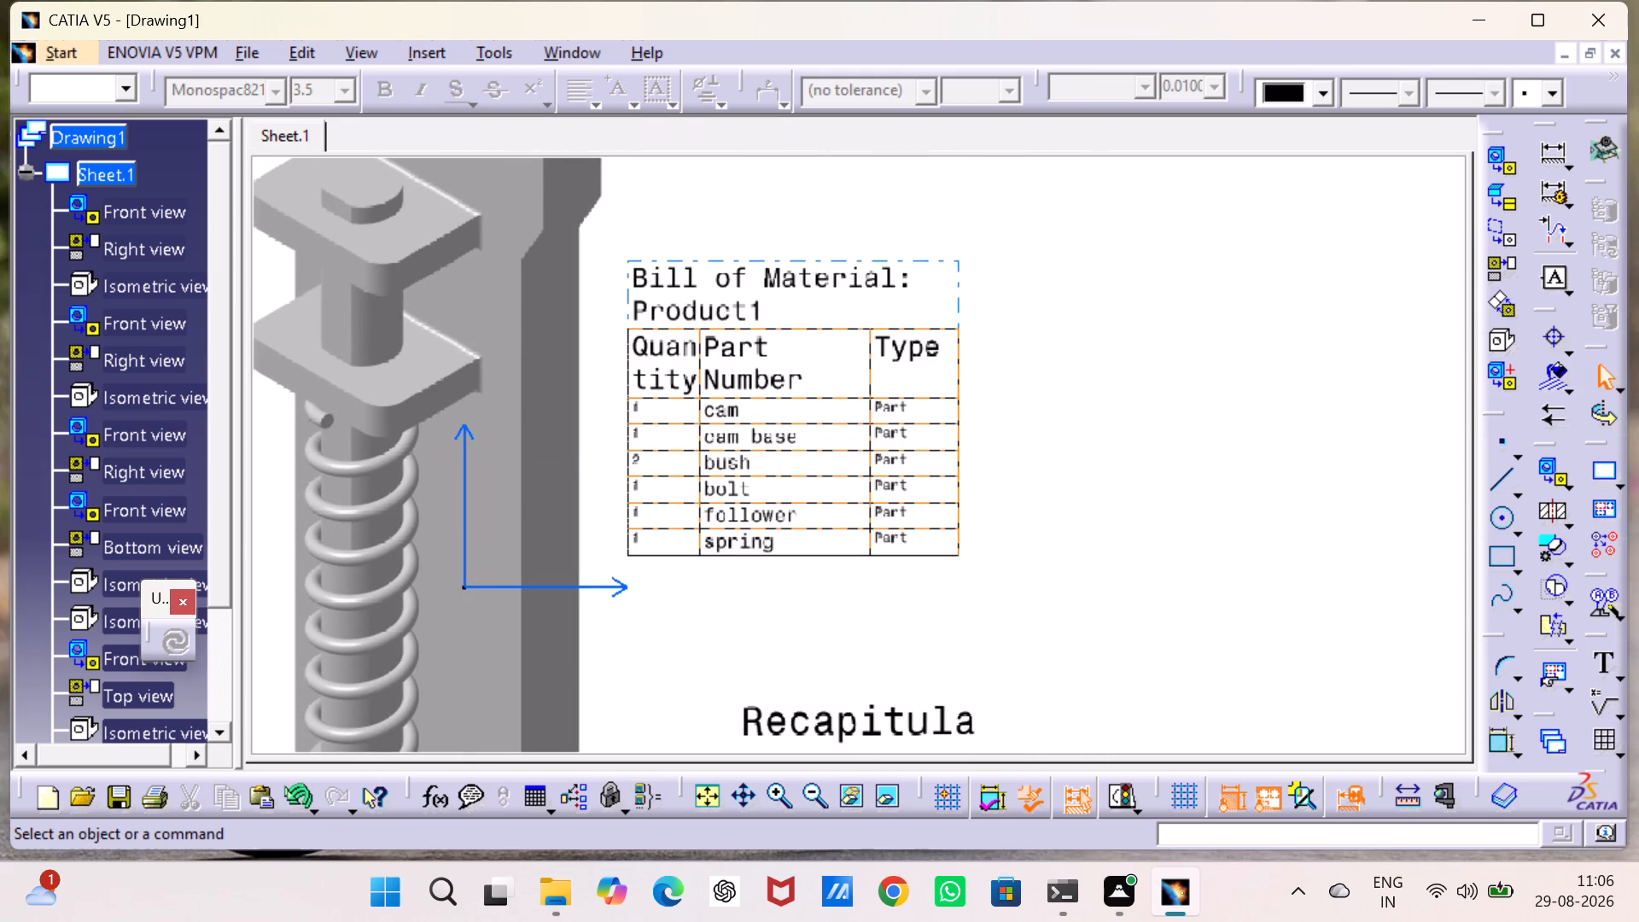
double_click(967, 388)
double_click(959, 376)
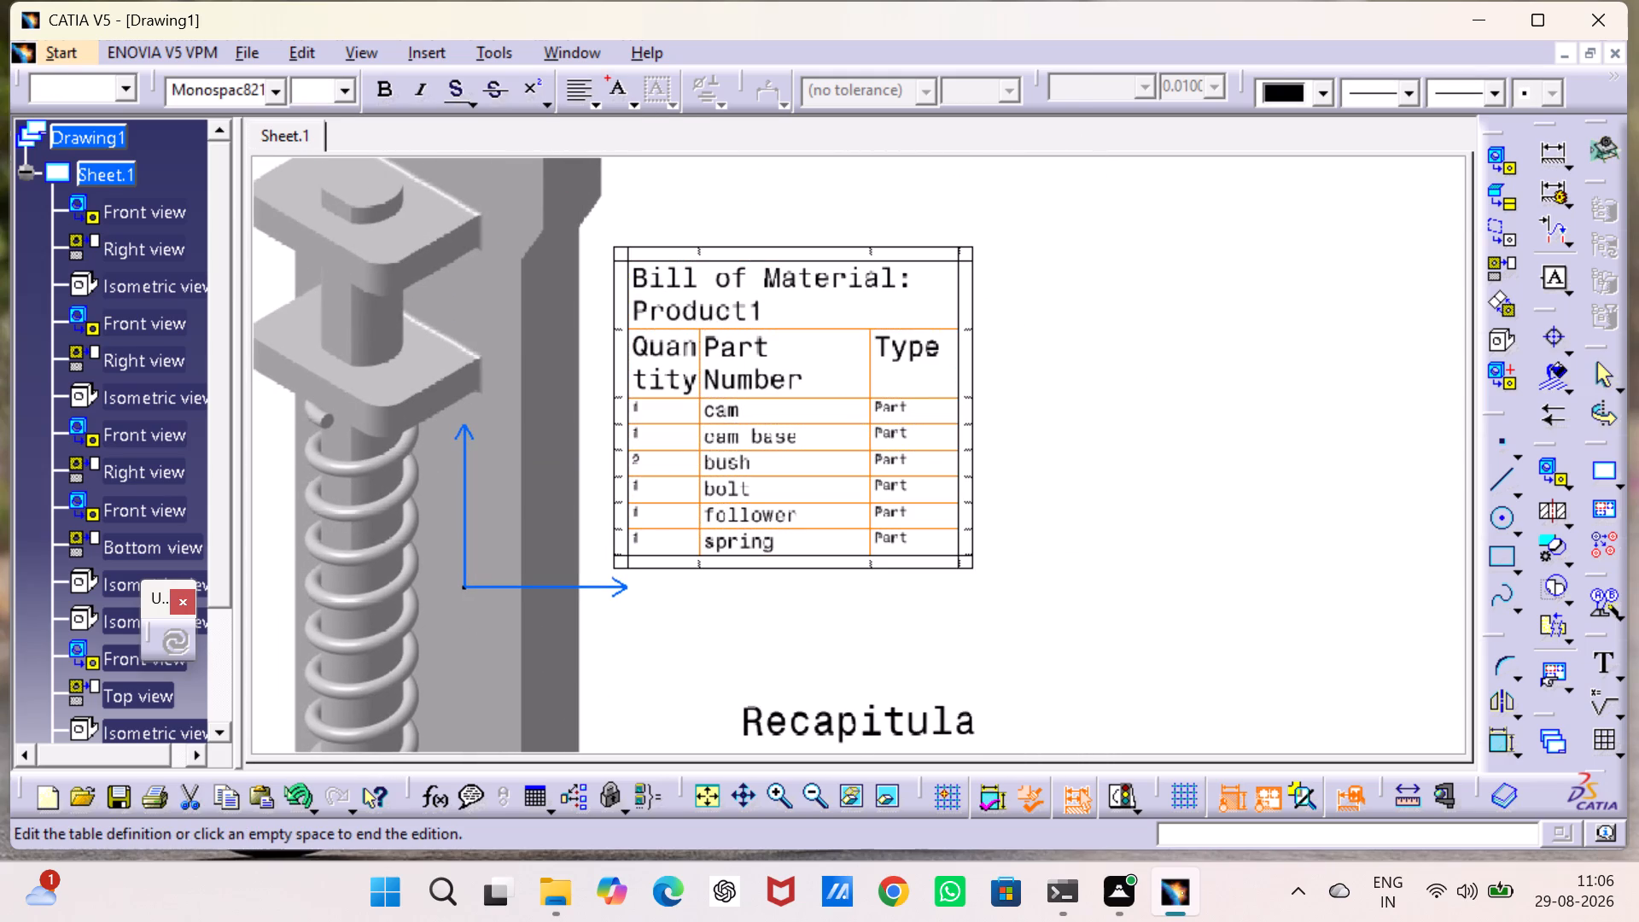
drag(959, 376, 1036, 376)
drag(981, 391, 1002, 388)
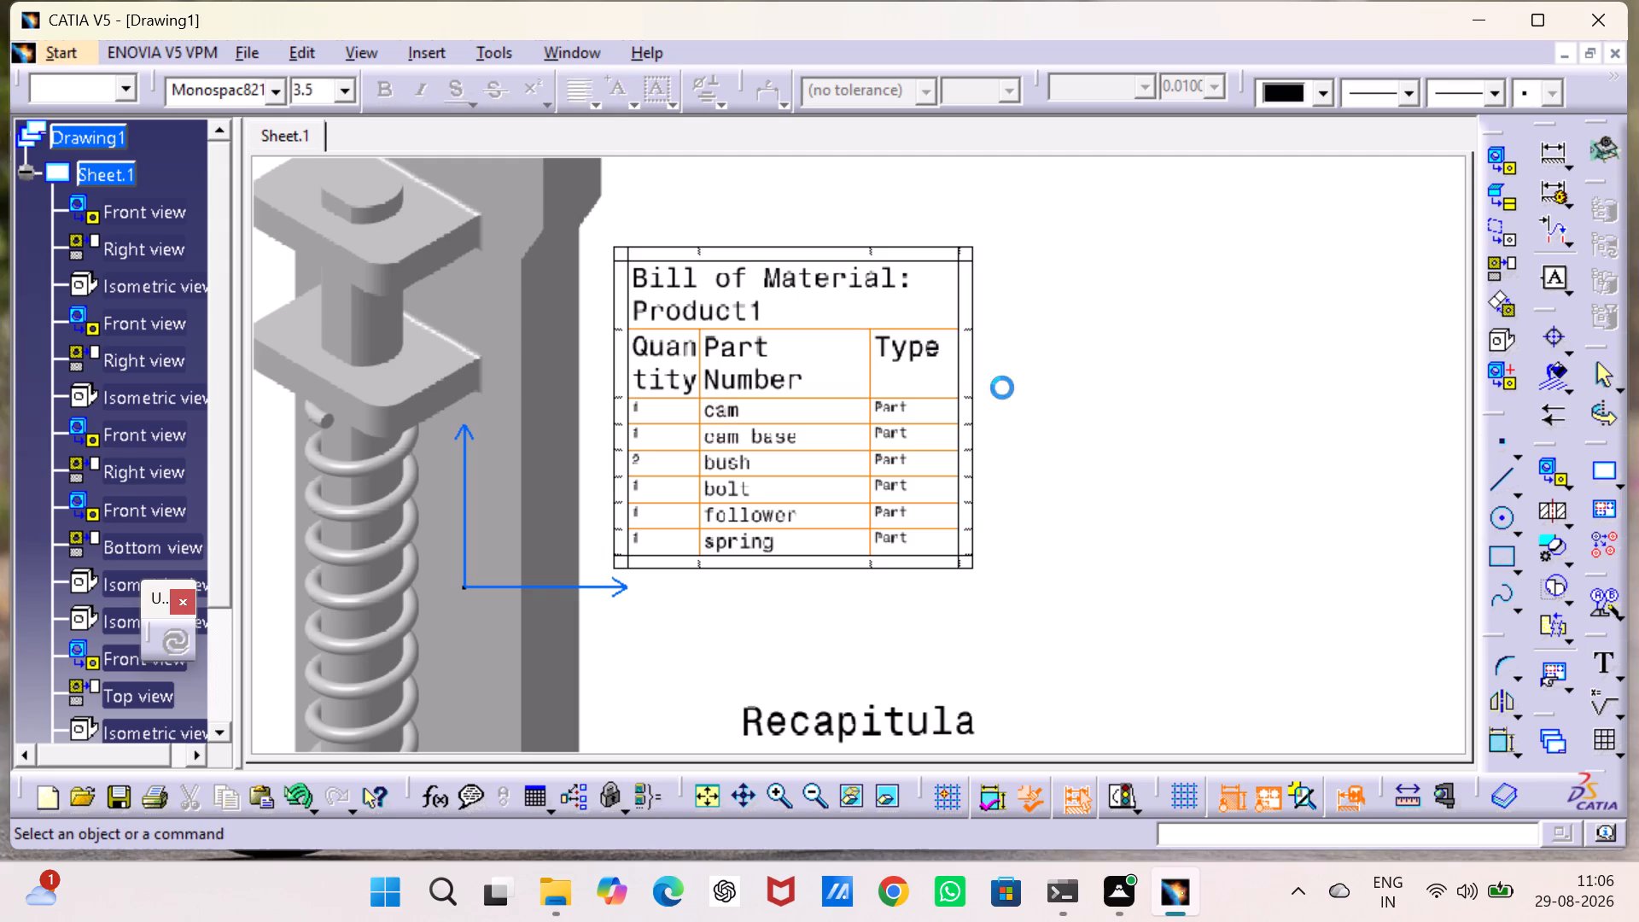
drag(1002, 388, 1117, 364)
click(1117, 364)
Review the recapitulation and Bill of Material tables and the neighbouring assembly views for readability and layout.
middle_drag(1116, 361, 1126, 231)
middle_drag(1111, 351, 1126, 219)
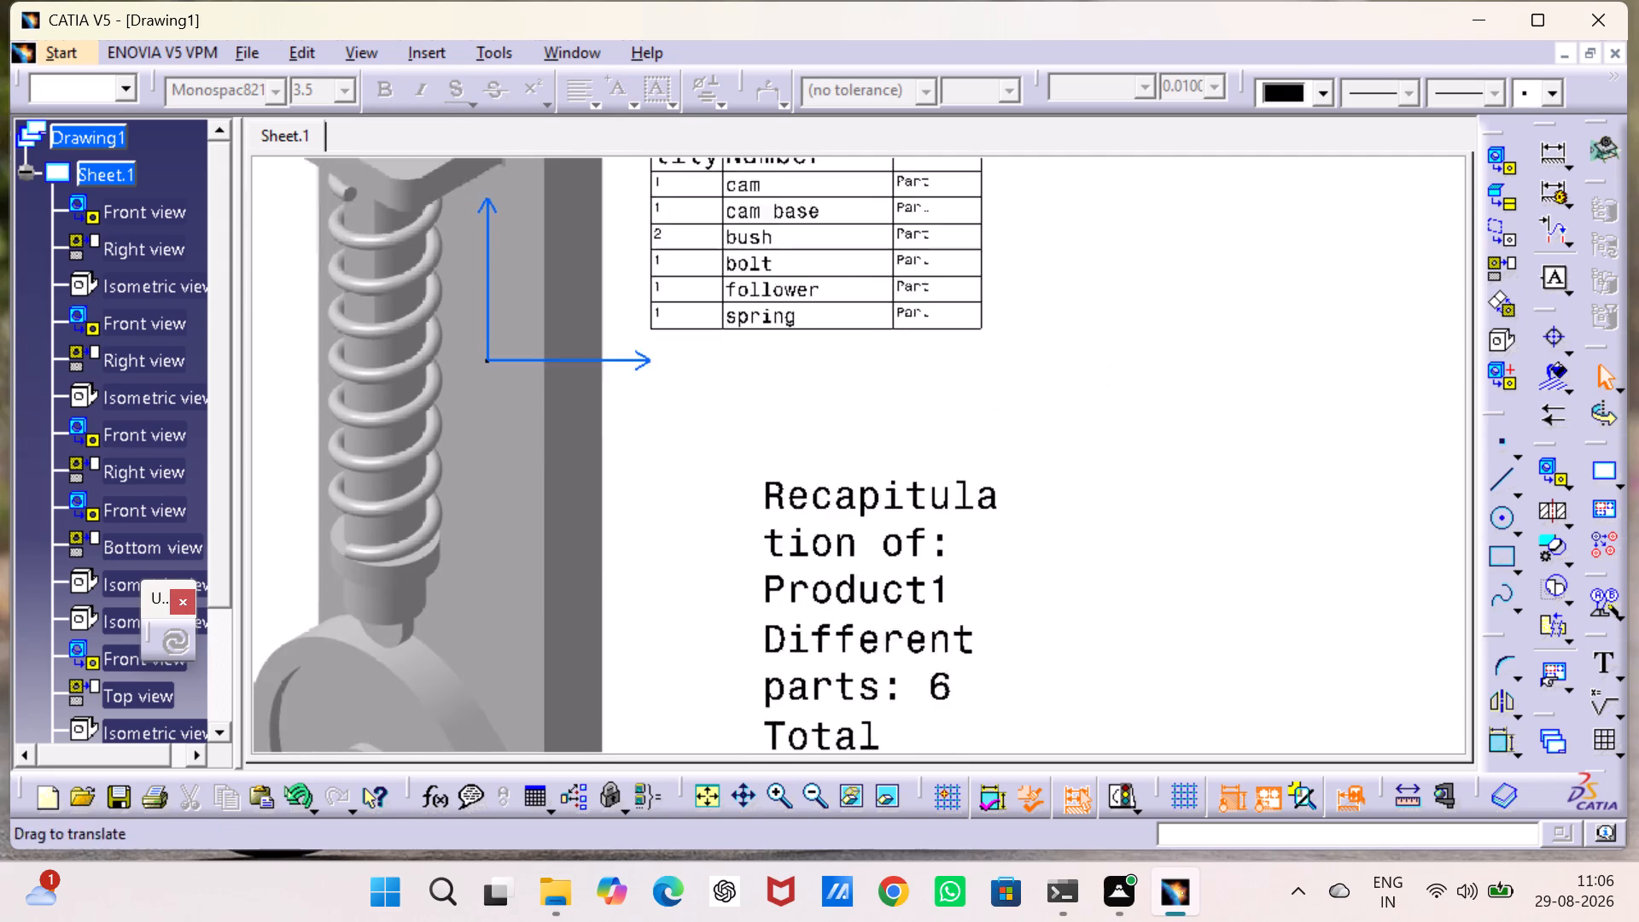
middle_drag(1126, 219, 1126, 217)
middle_drag(1111, 331, 1117, 220)
middle_drag(1119, 295, 1121, 194)
middle_drag(1121, 194, 1105, 108)
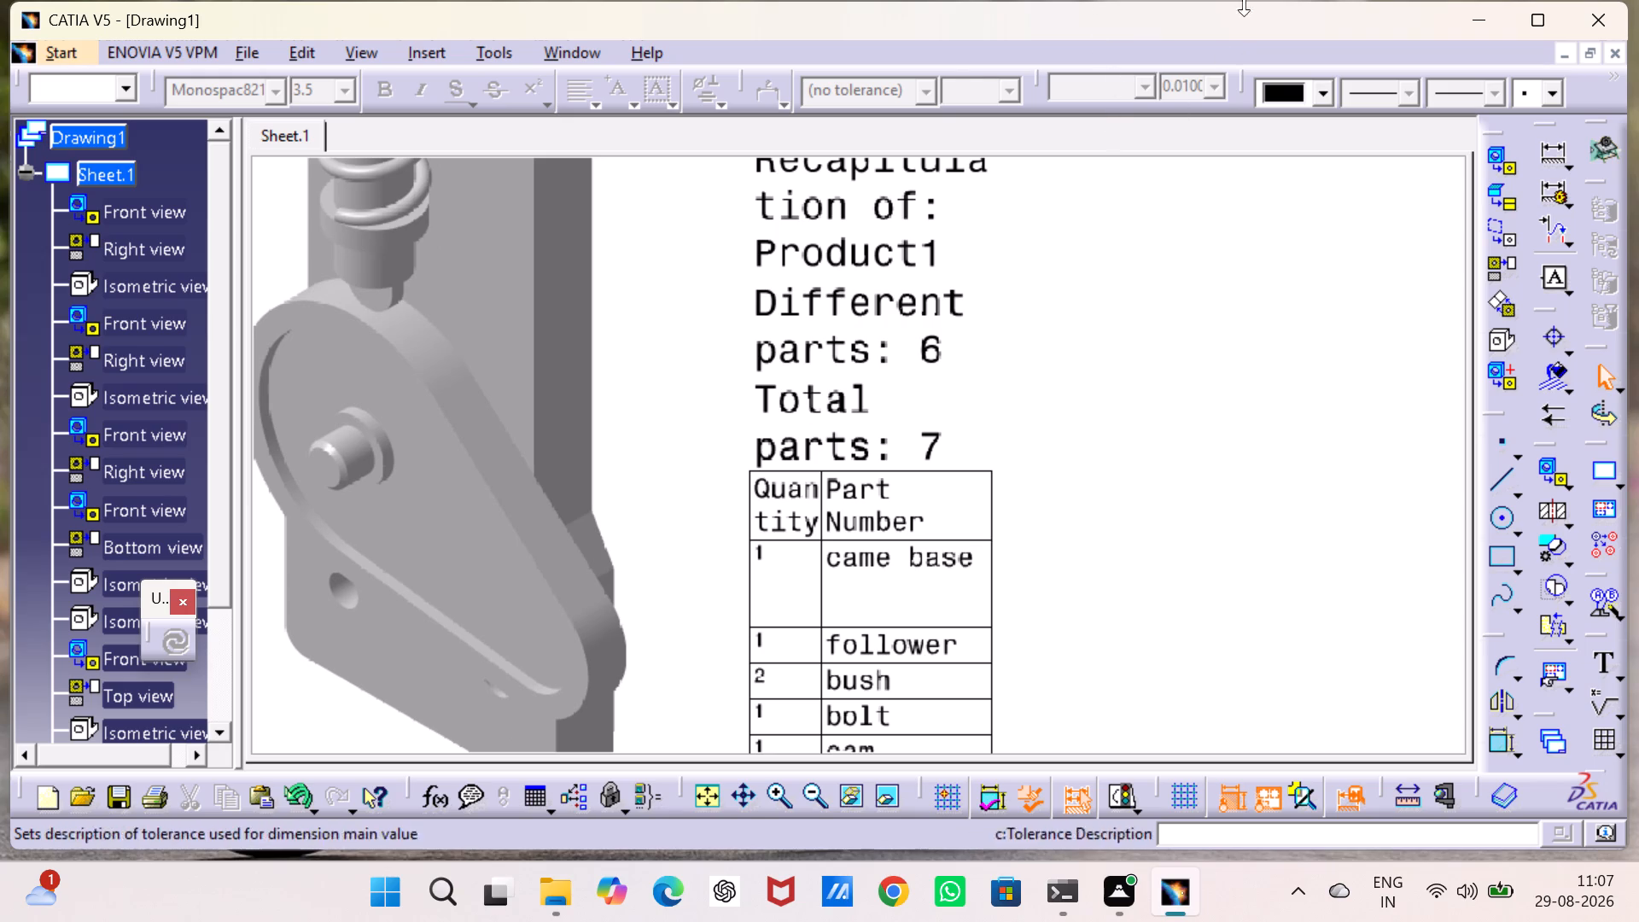
middle_drag(1120, 554, 995, 460)
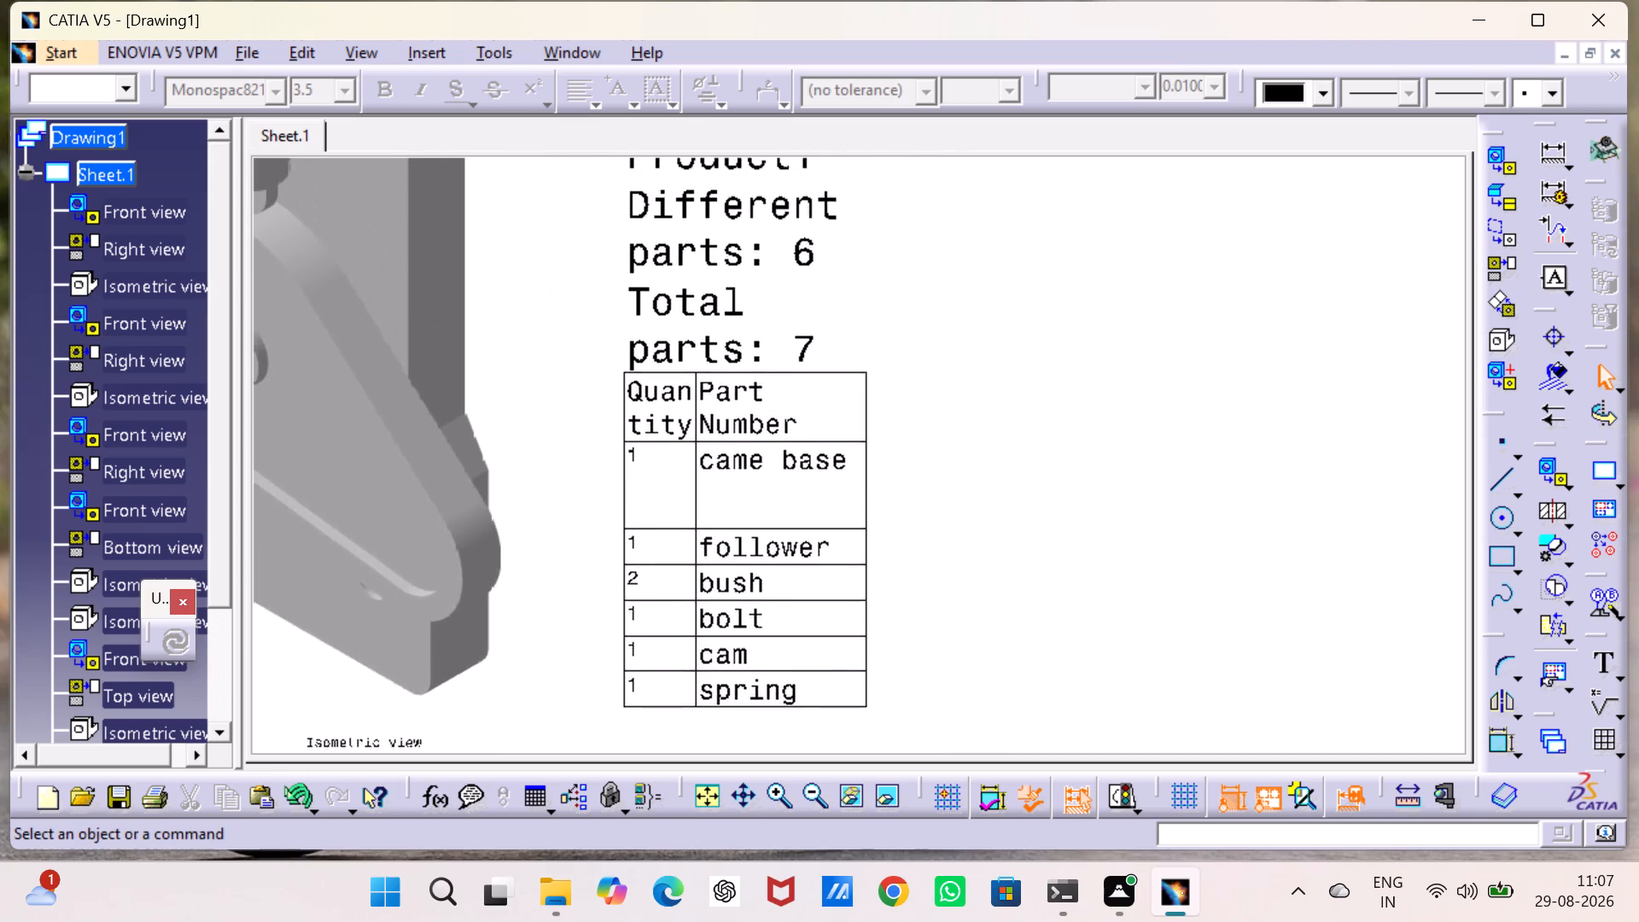
middle_drag(995, 460, 994, 586)
middle_drag(922, 424, 1165, 621)
middle_drag(1162, 499, 1040, 557)
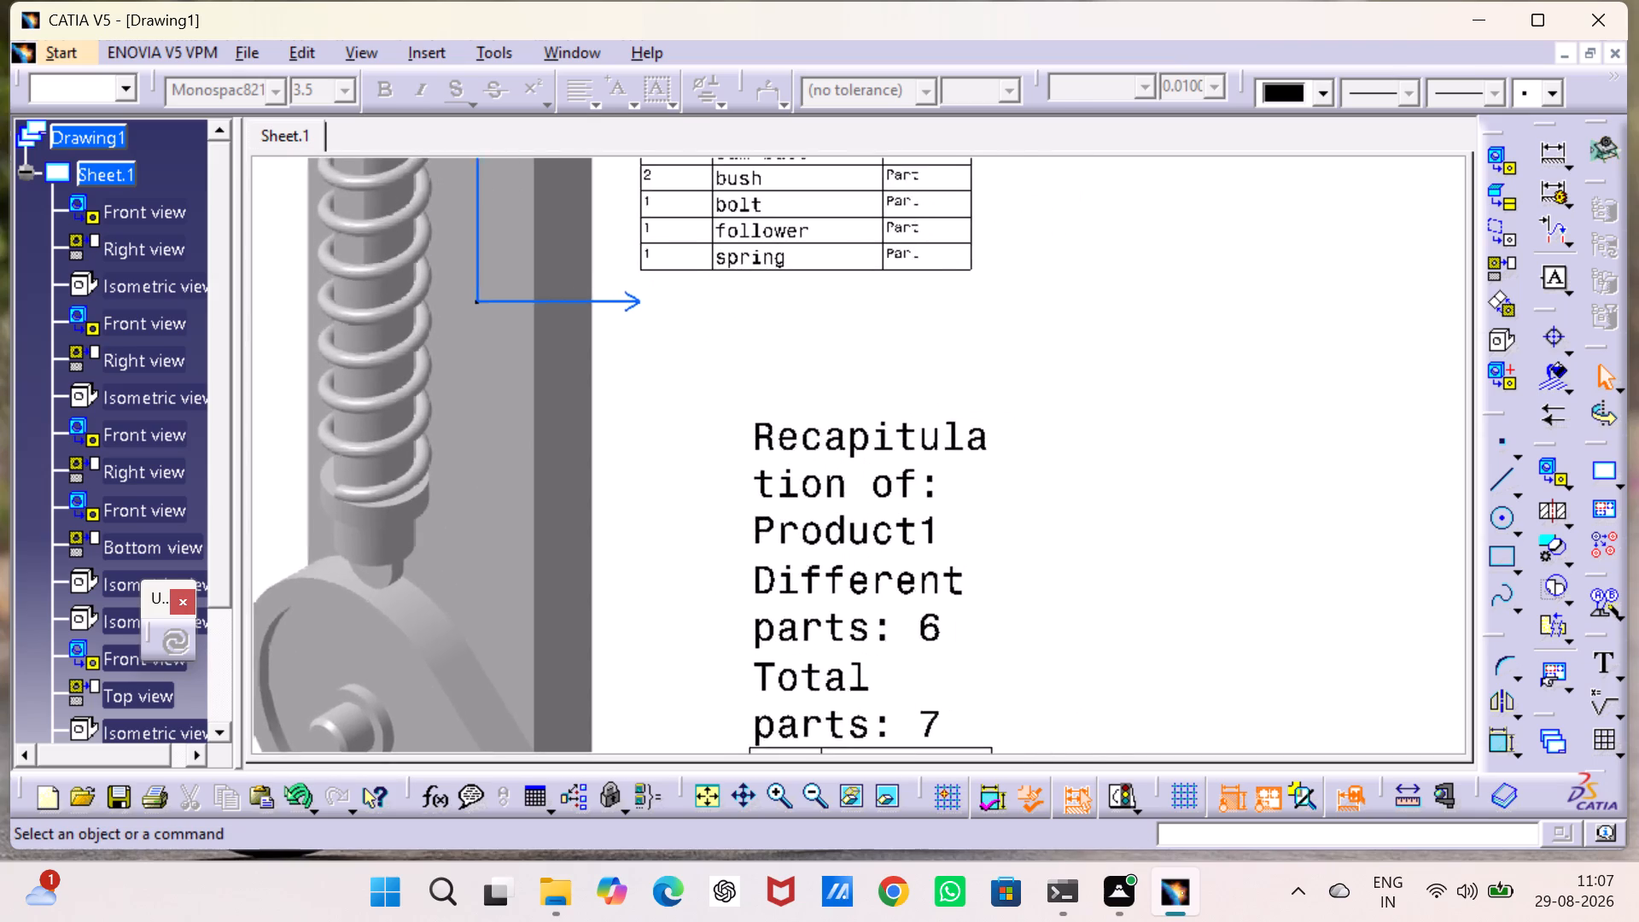
middle_drag(1040, 557, 654, 362)
middle_drag(956, 649, 947, 446)
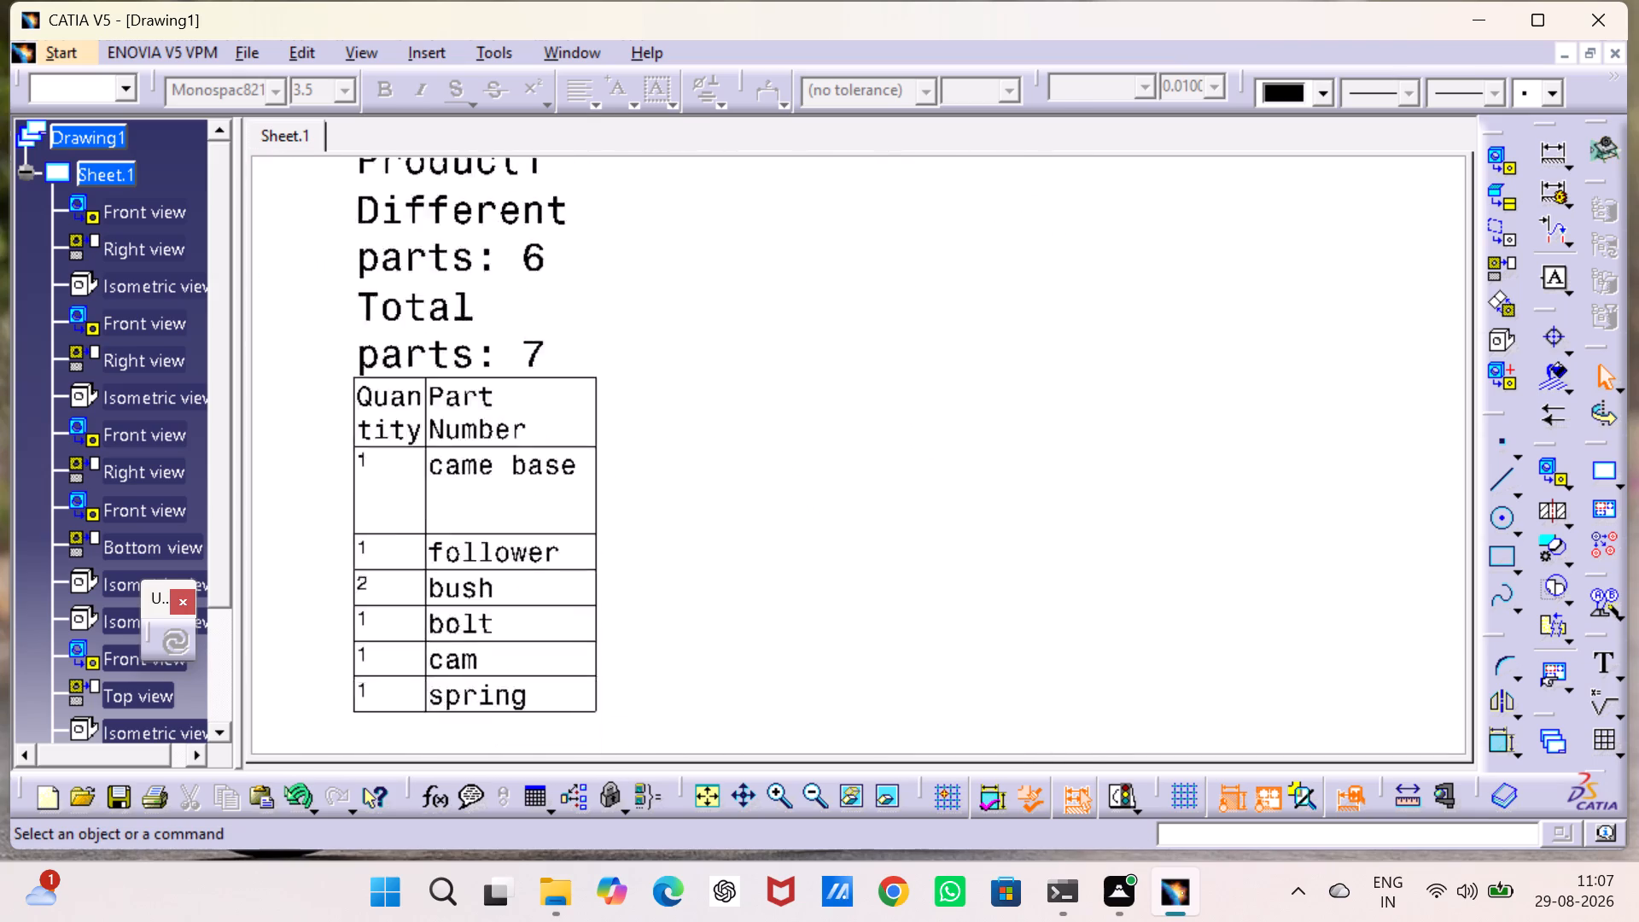
middle_drag(947, 446, 911, 236)
middle_drag(959, 462, 1191, 464)
scroll(957, 449, up, 1)
middle_drag(957, 355, 959, 357)
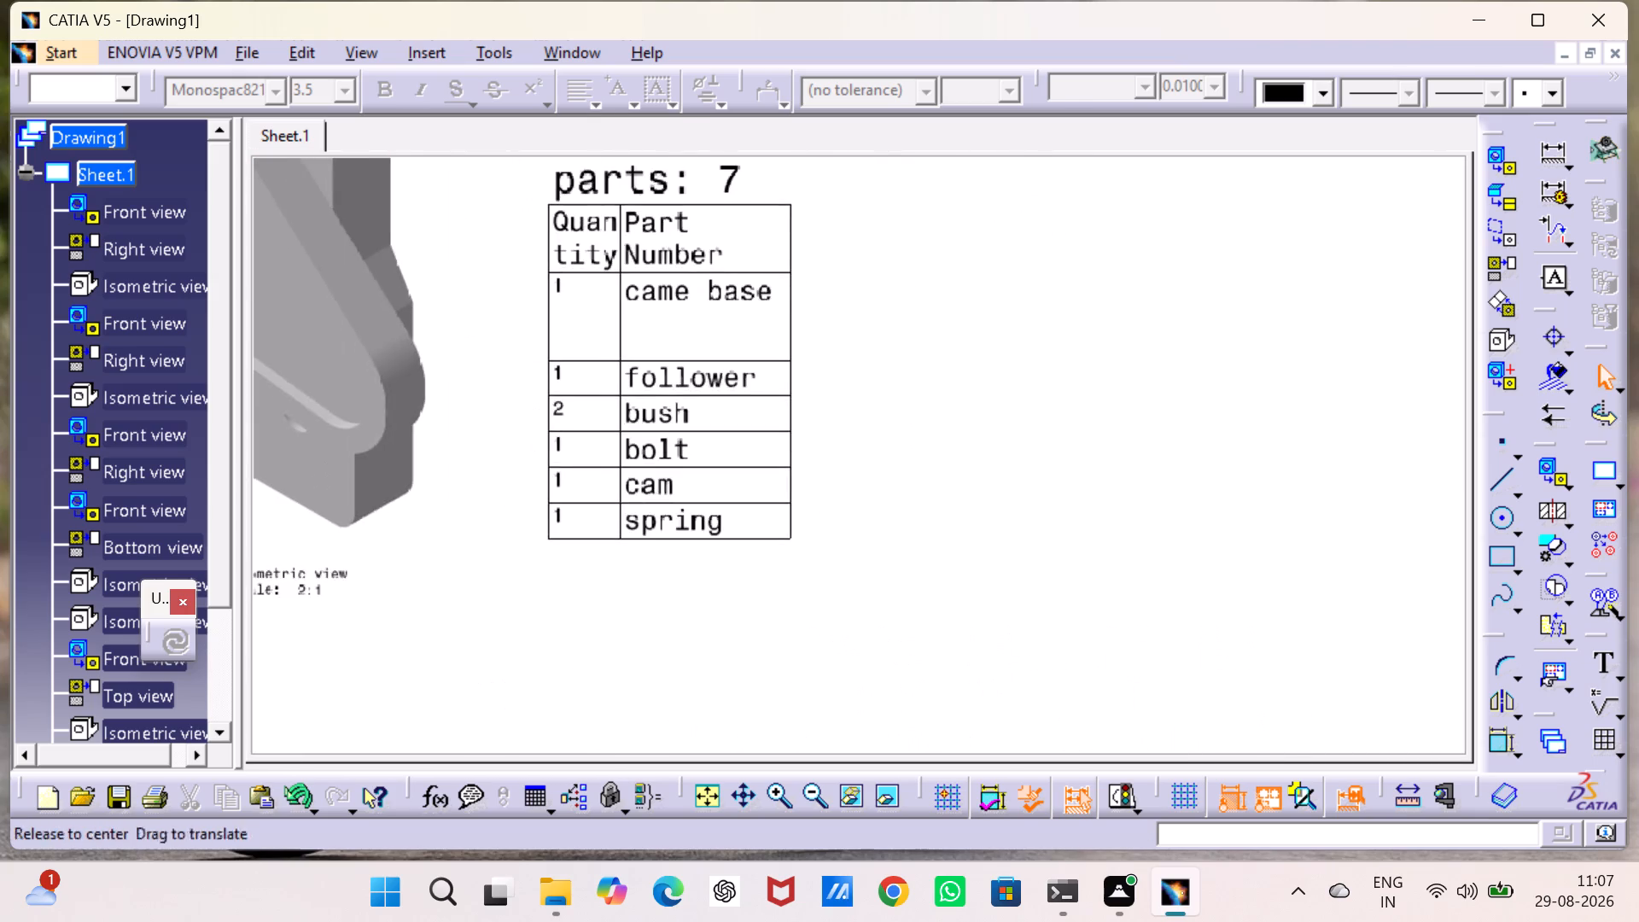
middle_drag(959, 357, 1006, 528)
drag(973, 269, 975, 327)
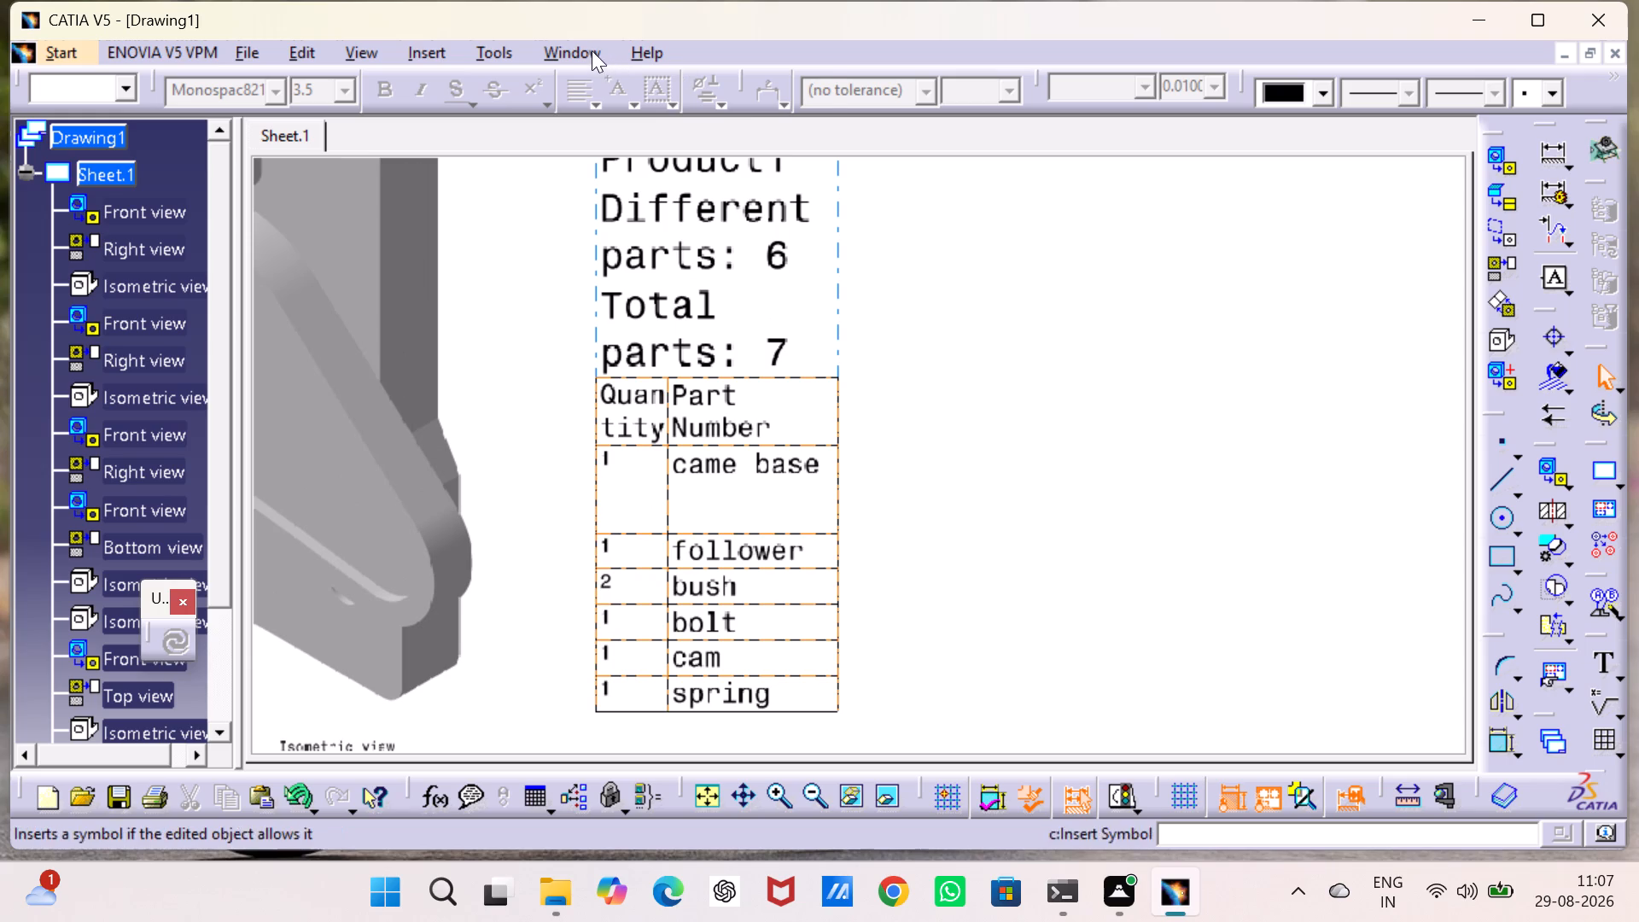
click(588, 48)
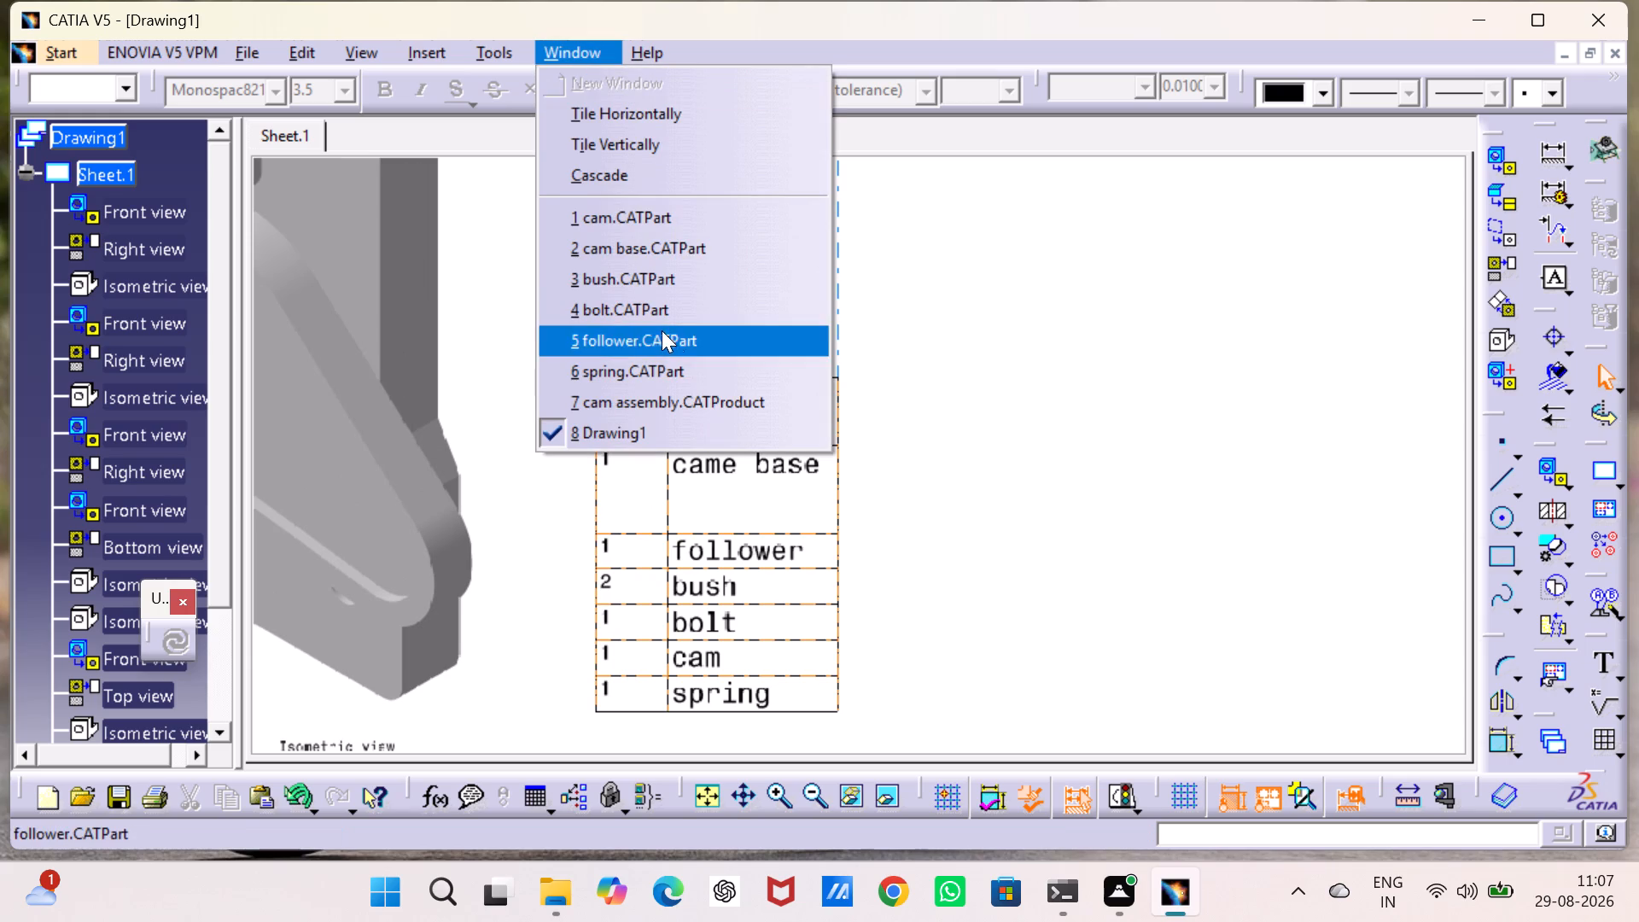
click(988, 384)
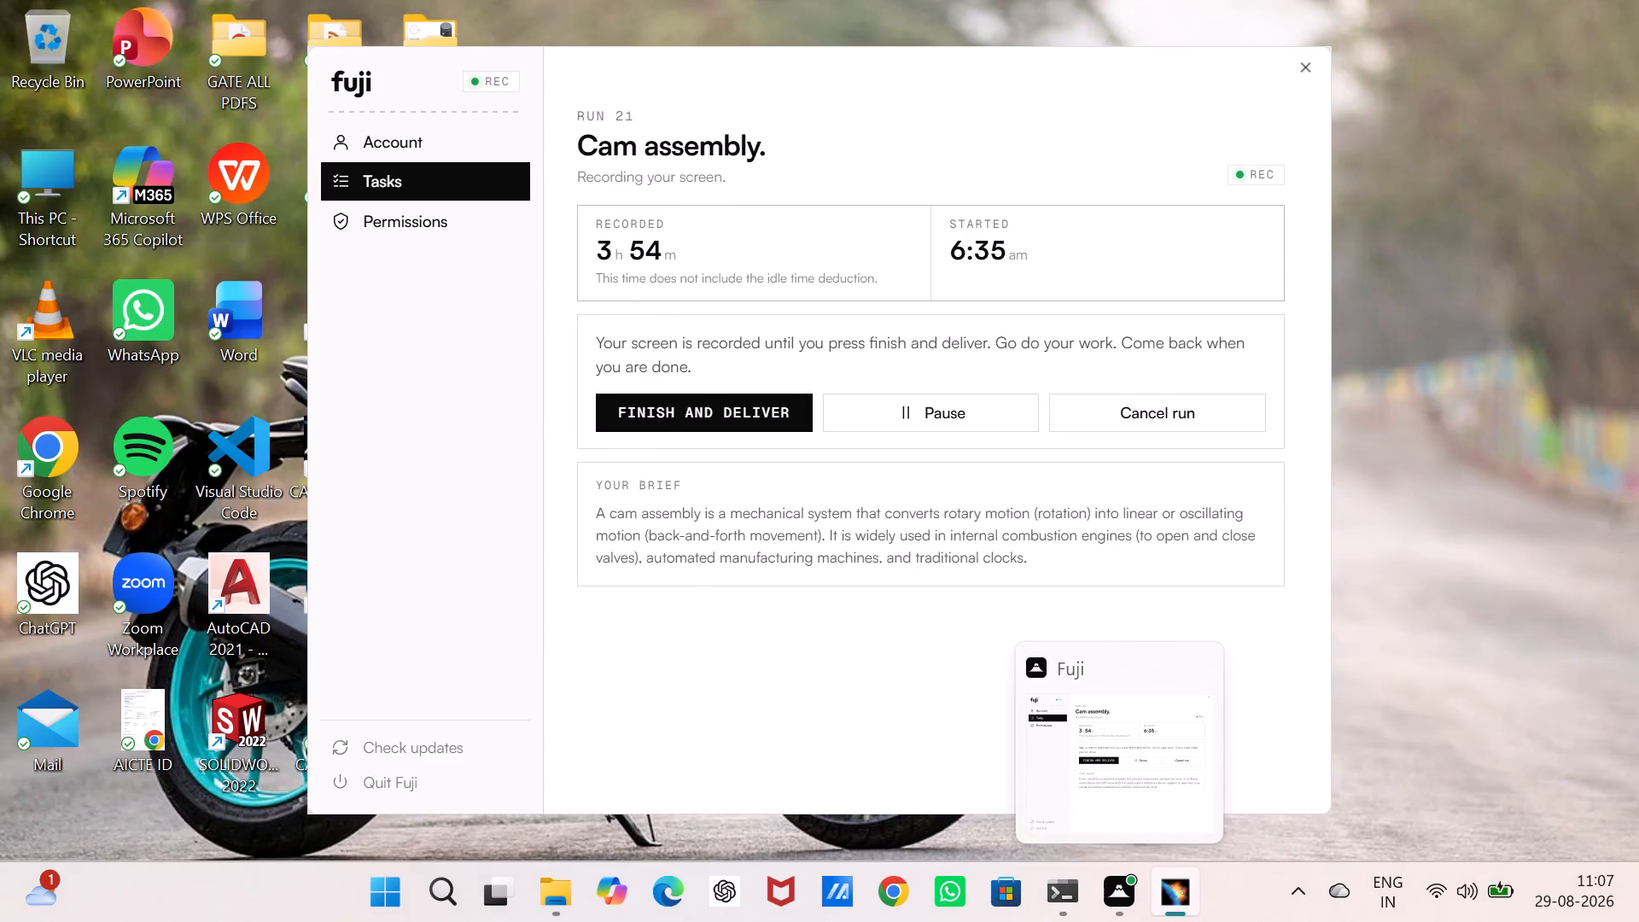
middle_drag(1007, 401, 1331, 493)
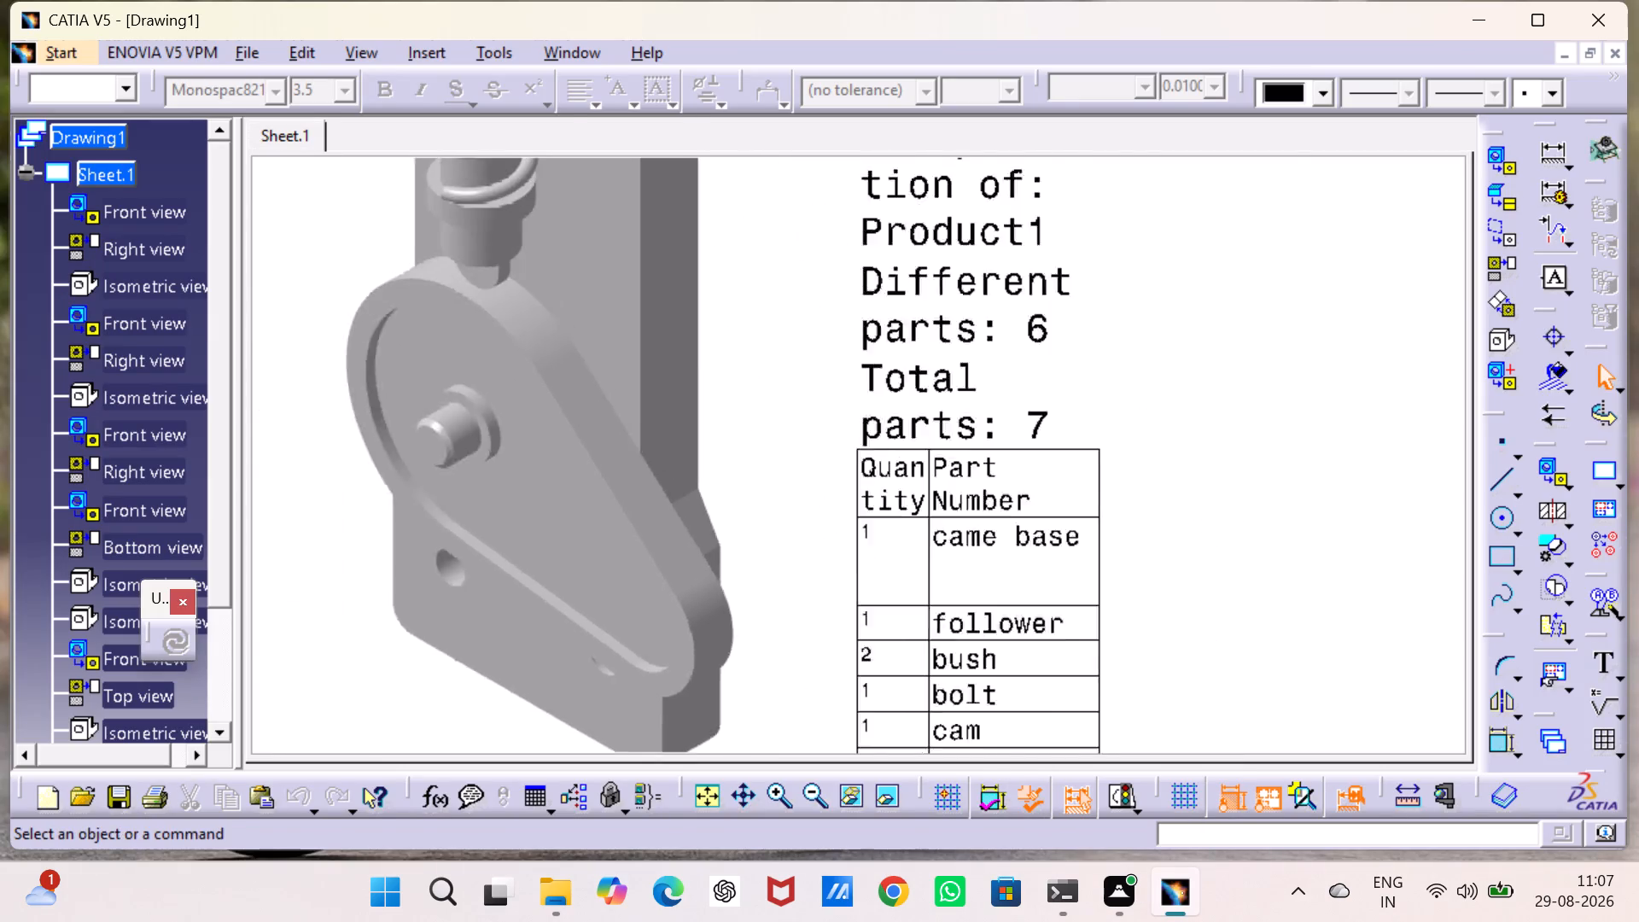
middle_drag(1331, 493, 1468, 546)
middle_drag(1040, 434, 1052, 617)
middle_drag(993, 308, 997, 505)
middle_drag(974, 298, 963, 550)
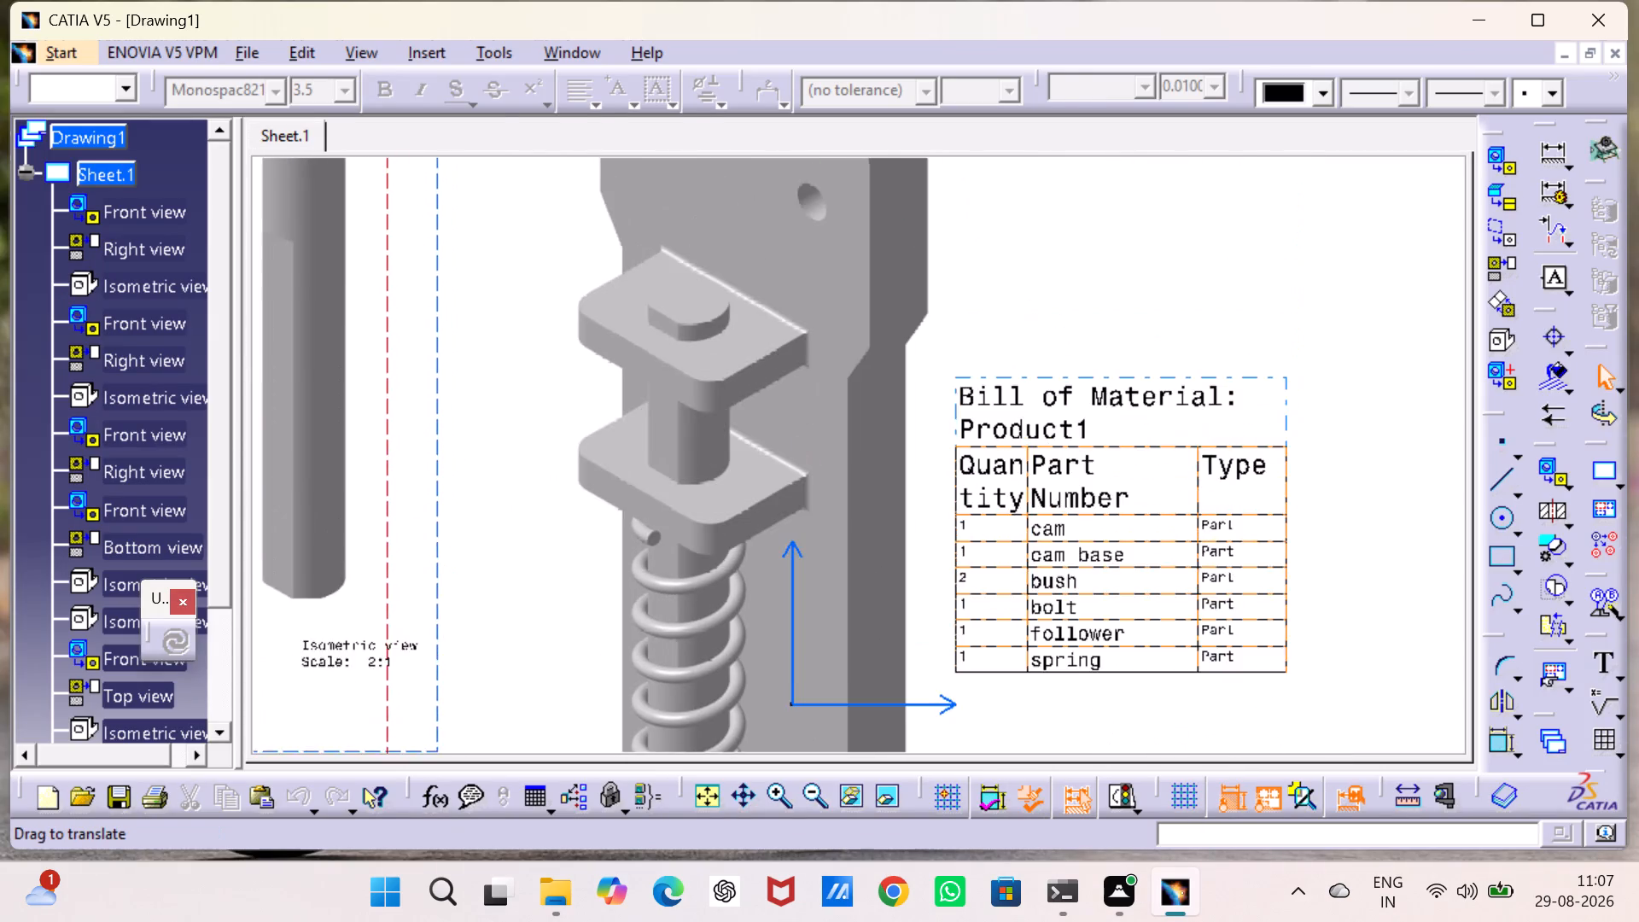
middle_drag(963, 550, 1244, 376)
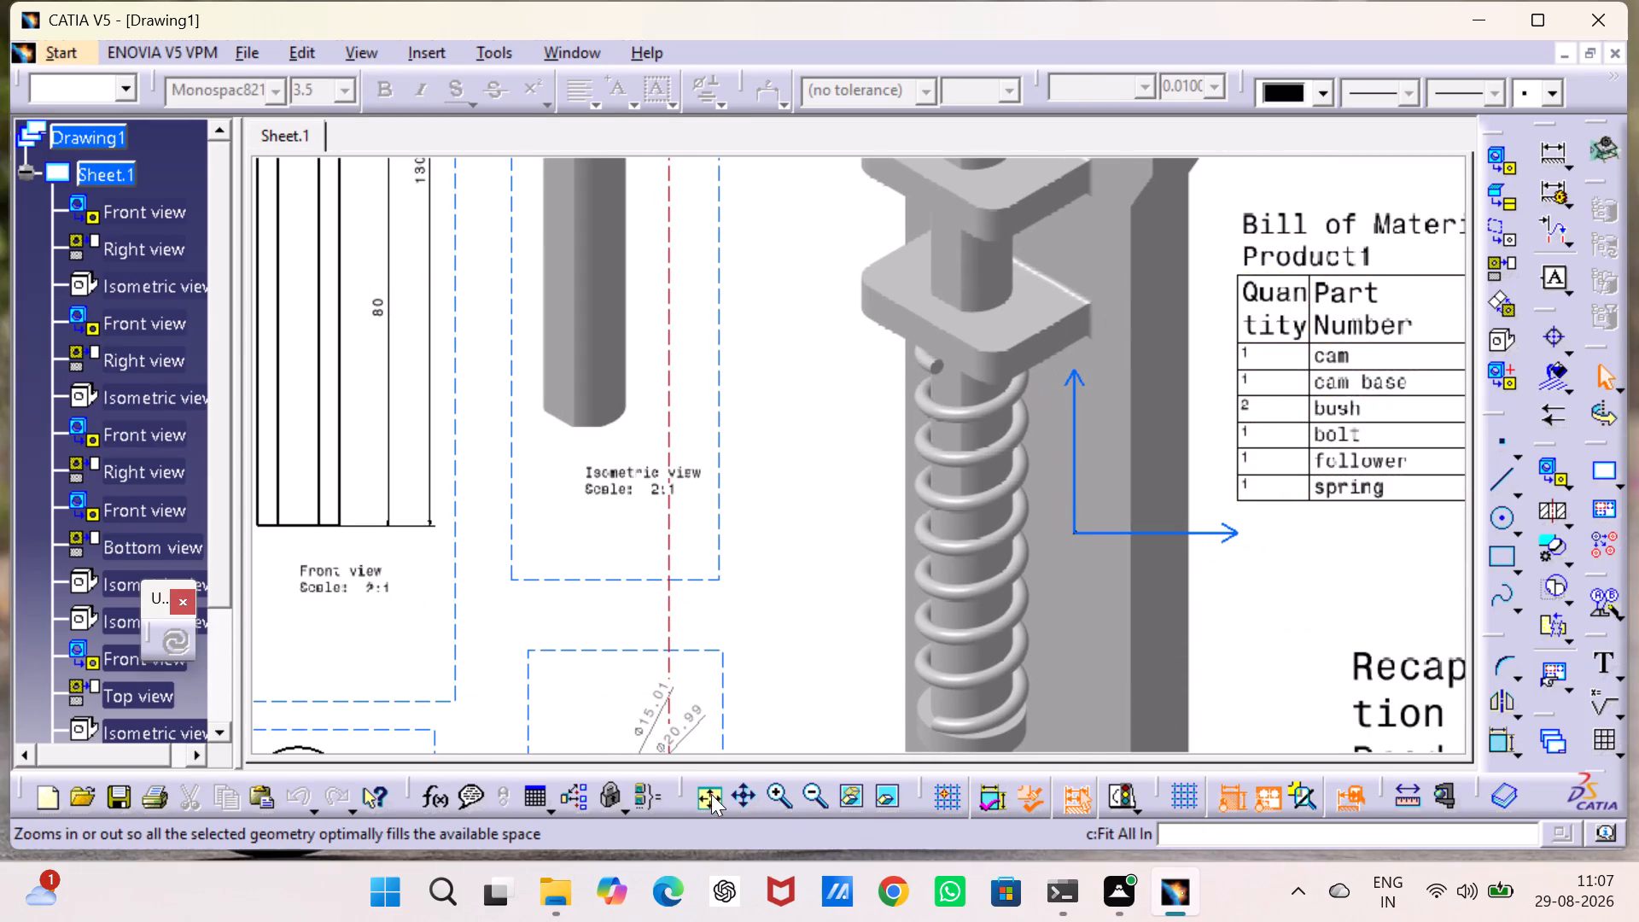
Move the "All dimensions are in mm" note slightly left along the bottom of the sheet.
click(712, 795)
click(1187, 353)
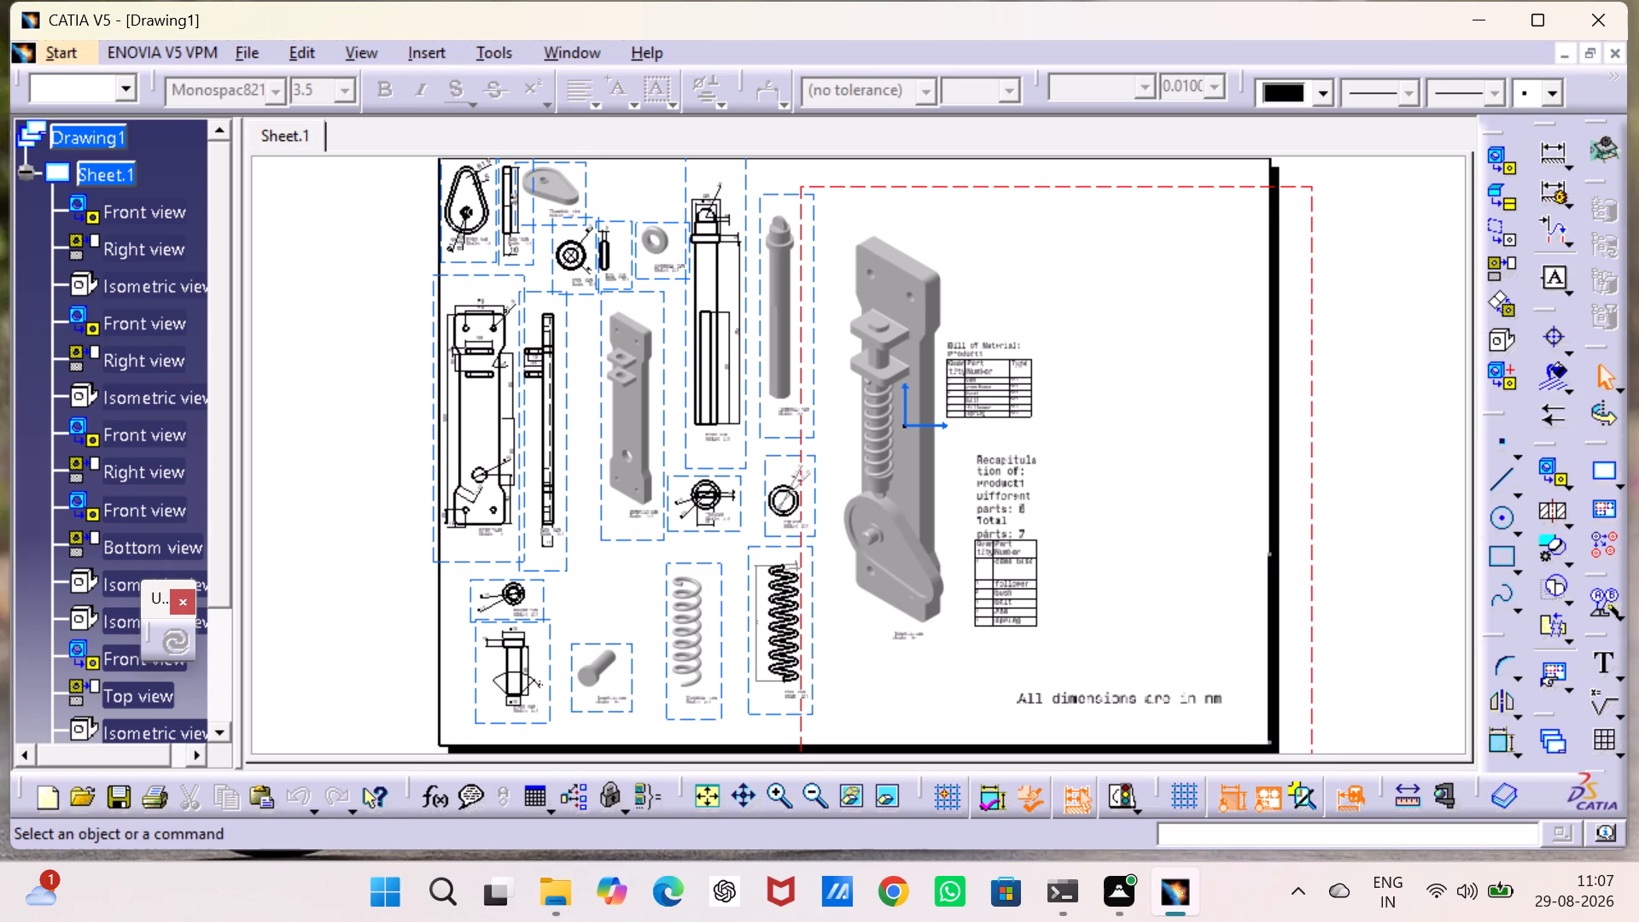
drag(1125, 704, 1056, 707)
click(1132, 590)
Save the drawing as a PDF named cam assembly in the 3d projects folder, replacing the existing file.
middle_drag(1140, 554, 1130, 421)
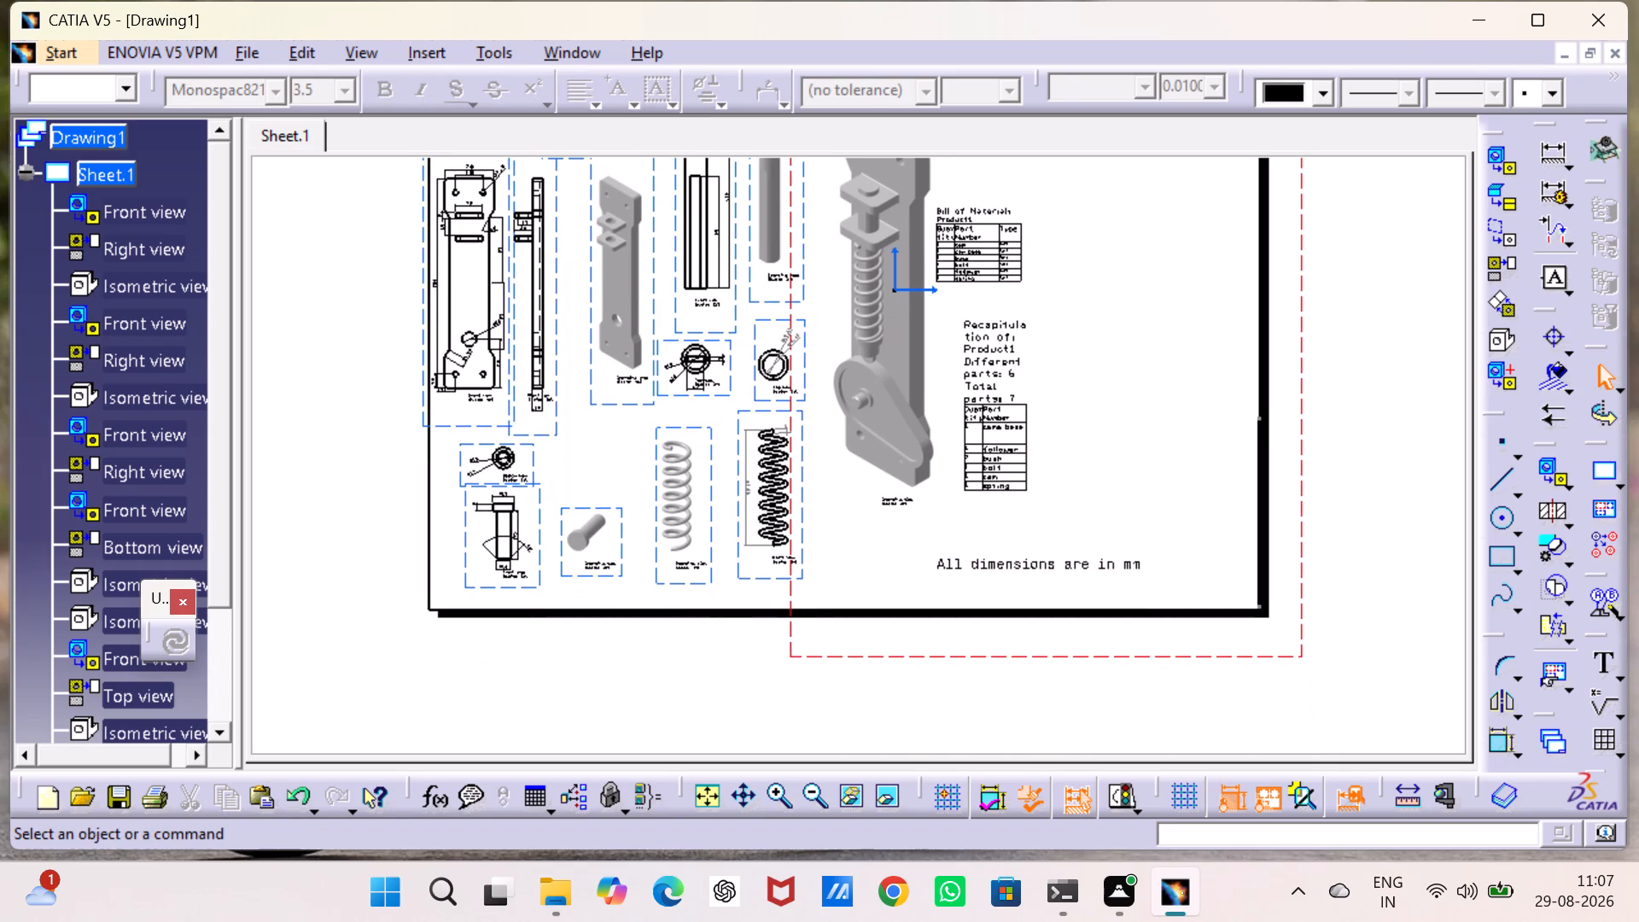
middle_drag(1130, 421, 1172, 621)
middle_drag(1074, 445, 1206, 417)
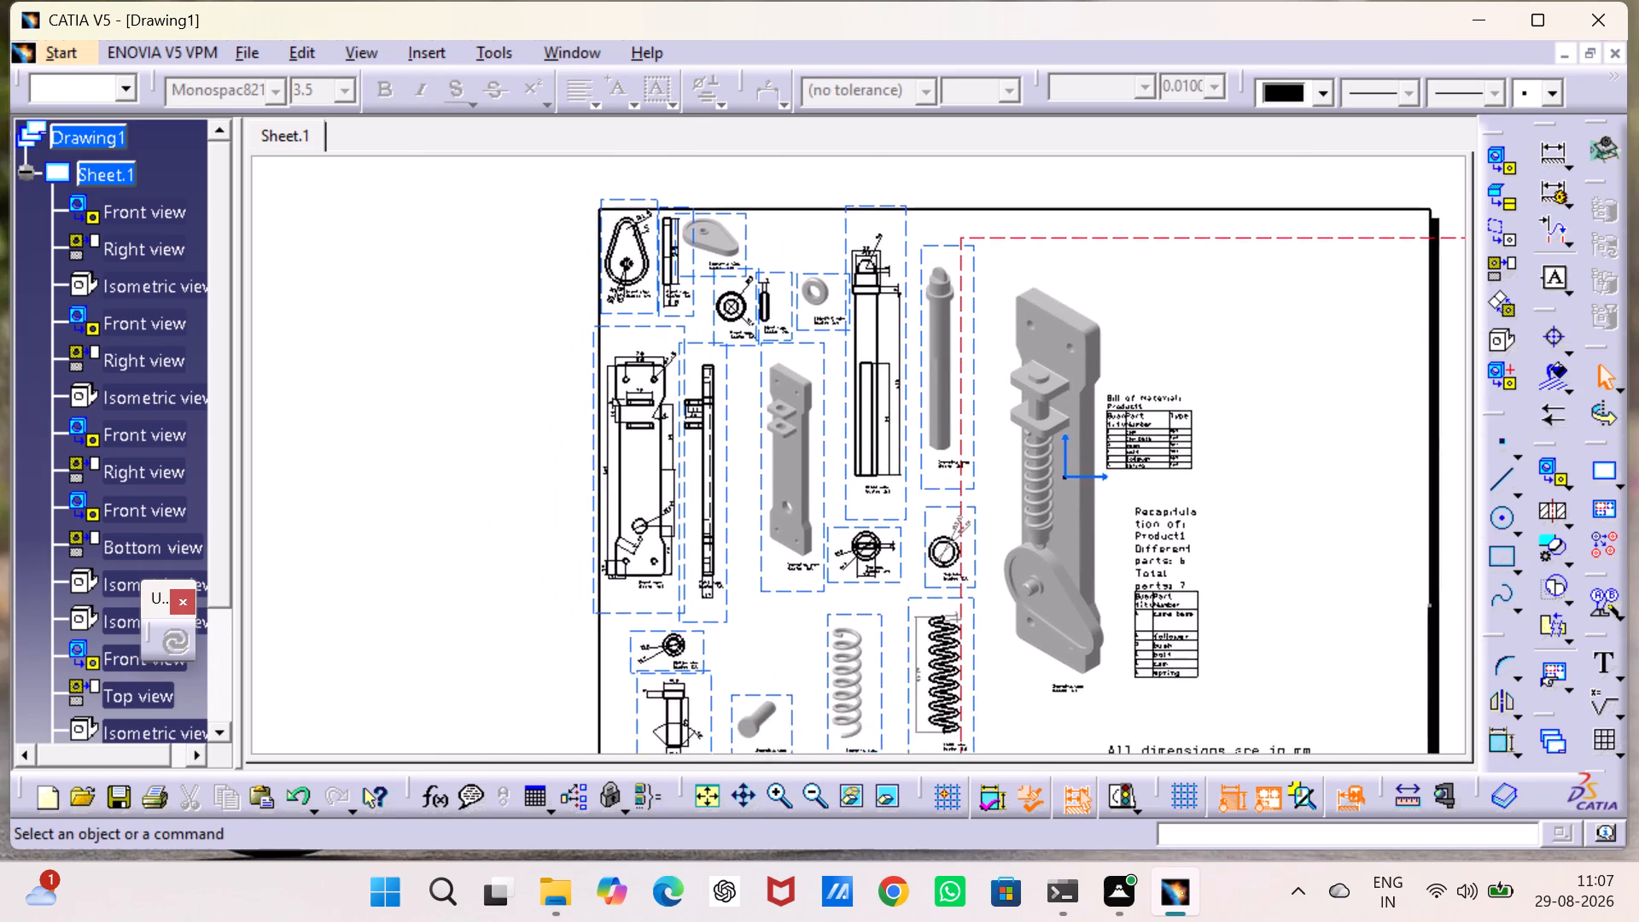
middle_drag(1206, 417, 1167, 303)
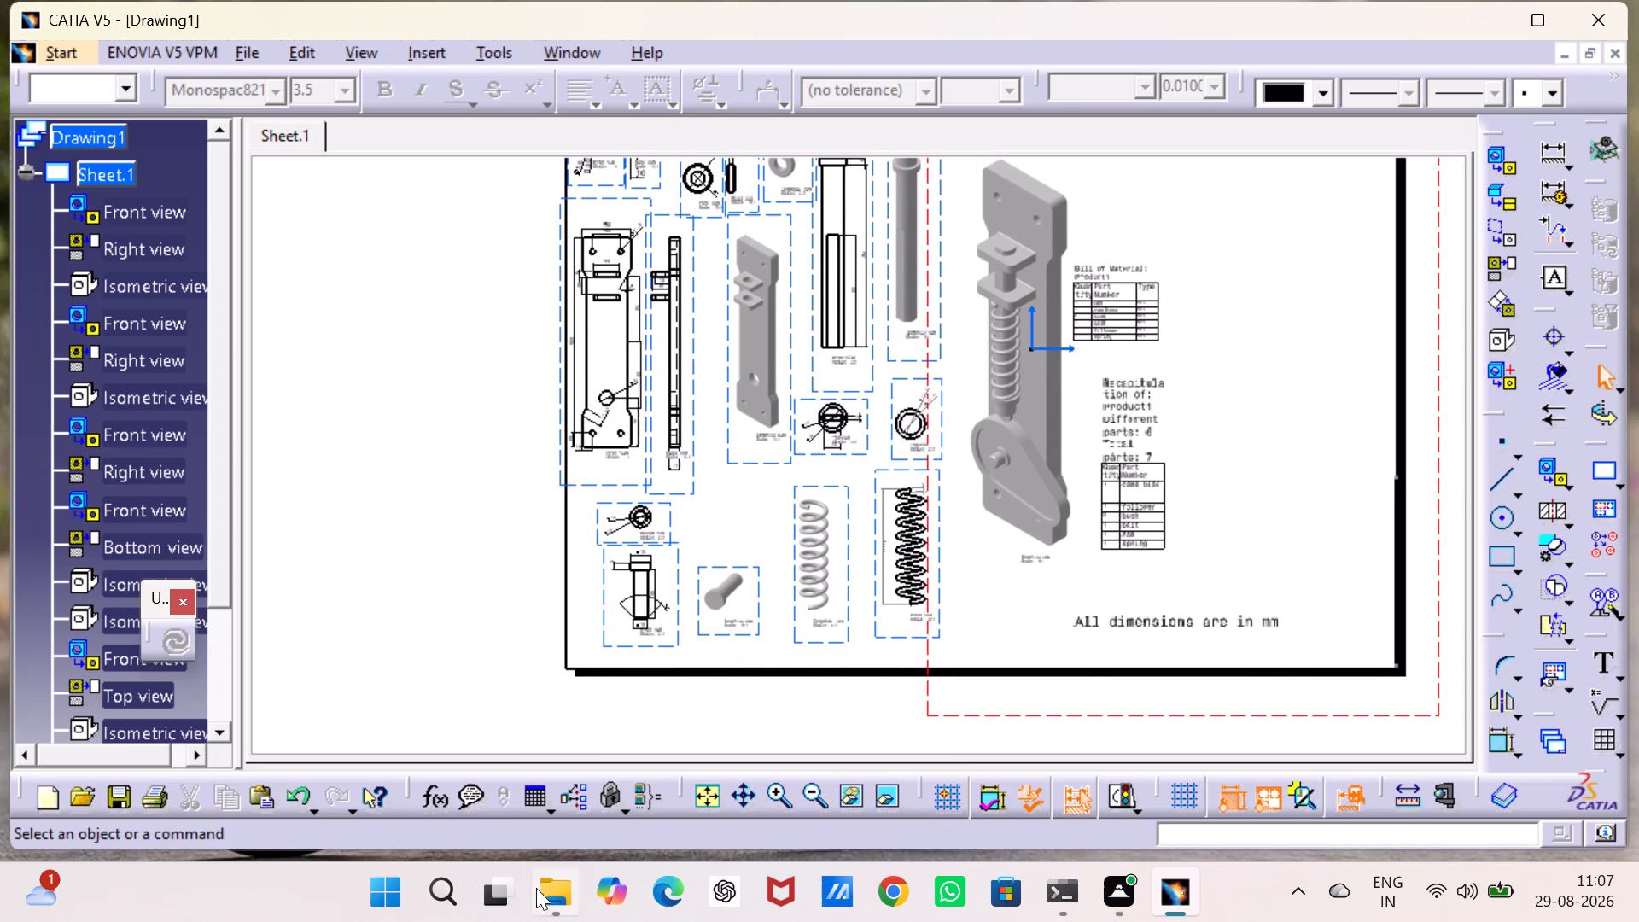
key(ctrl+s)
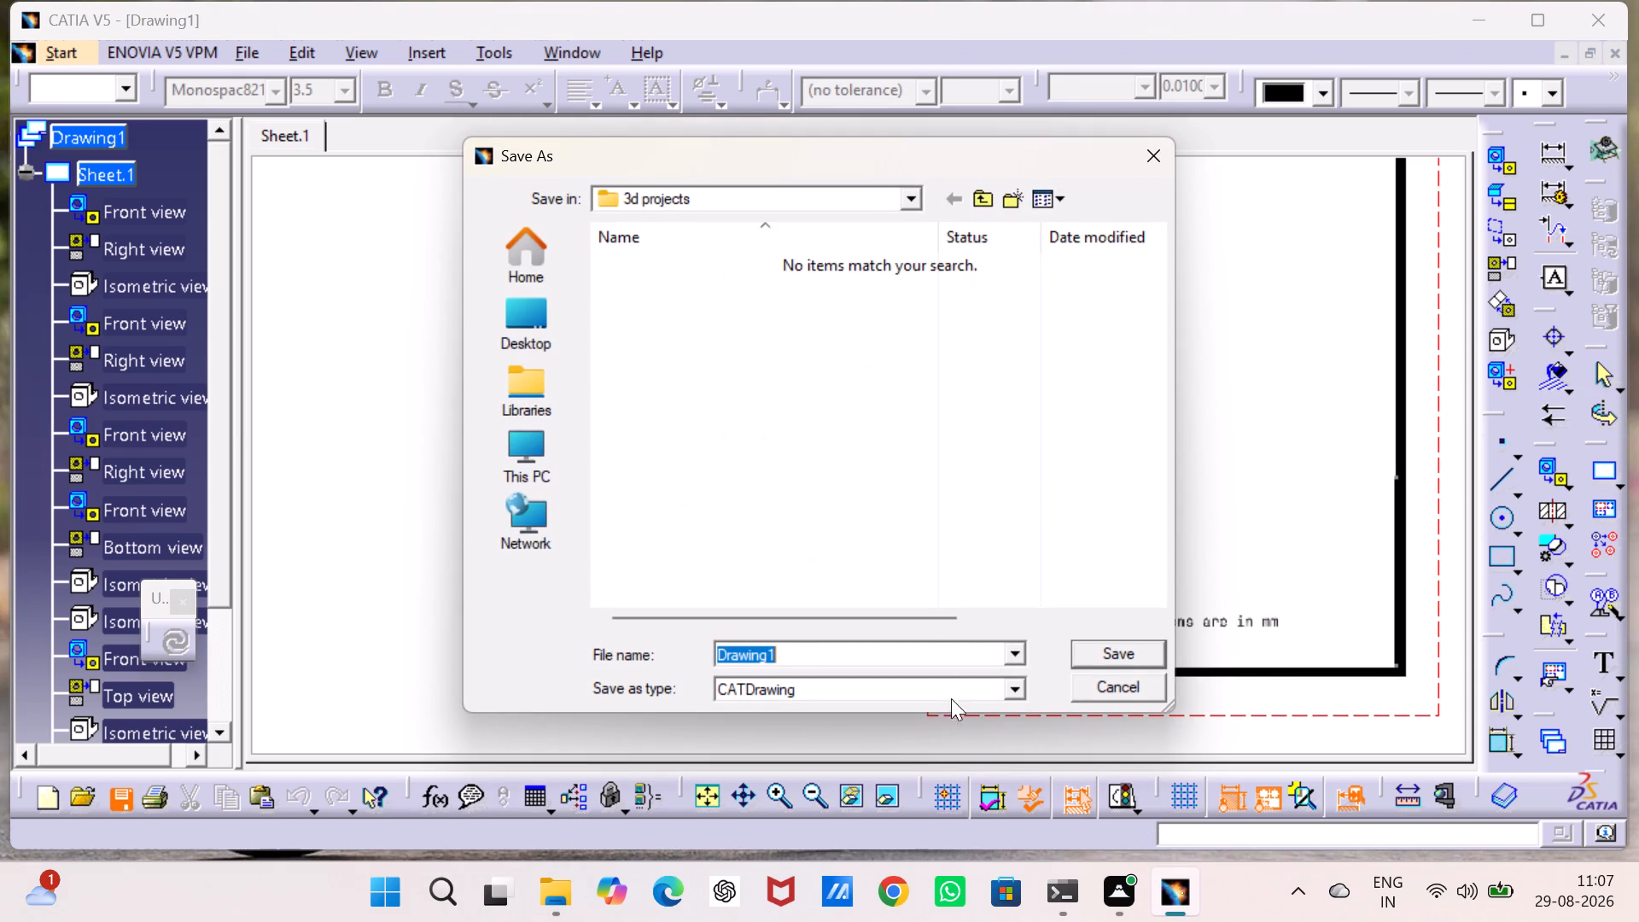
click(1014, 692)
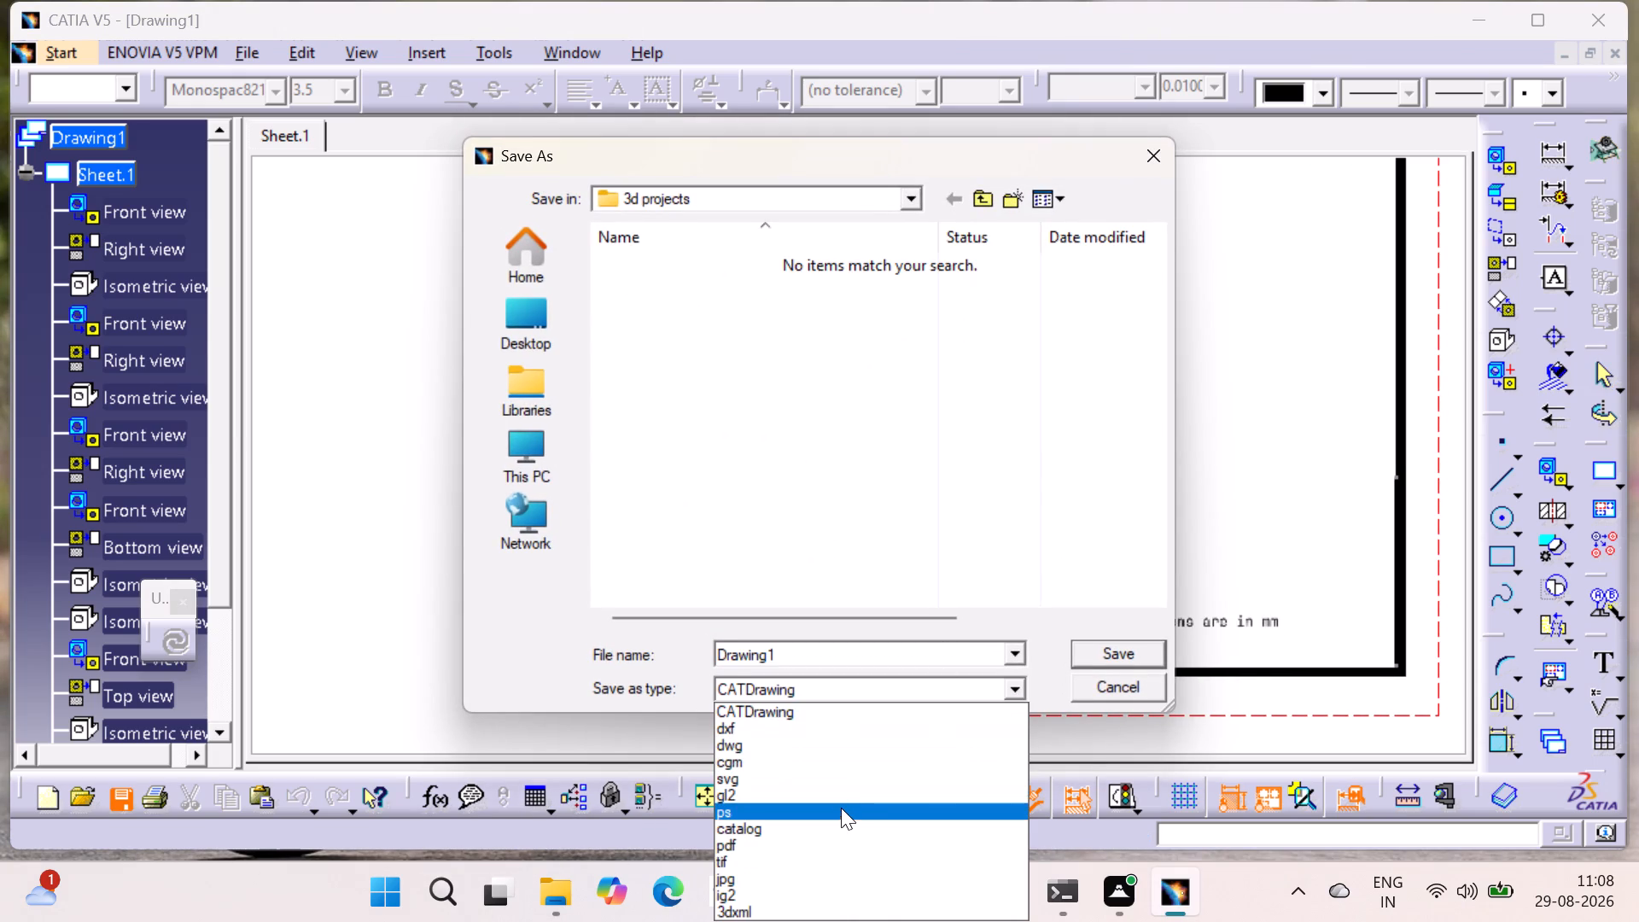
click(841, 840)
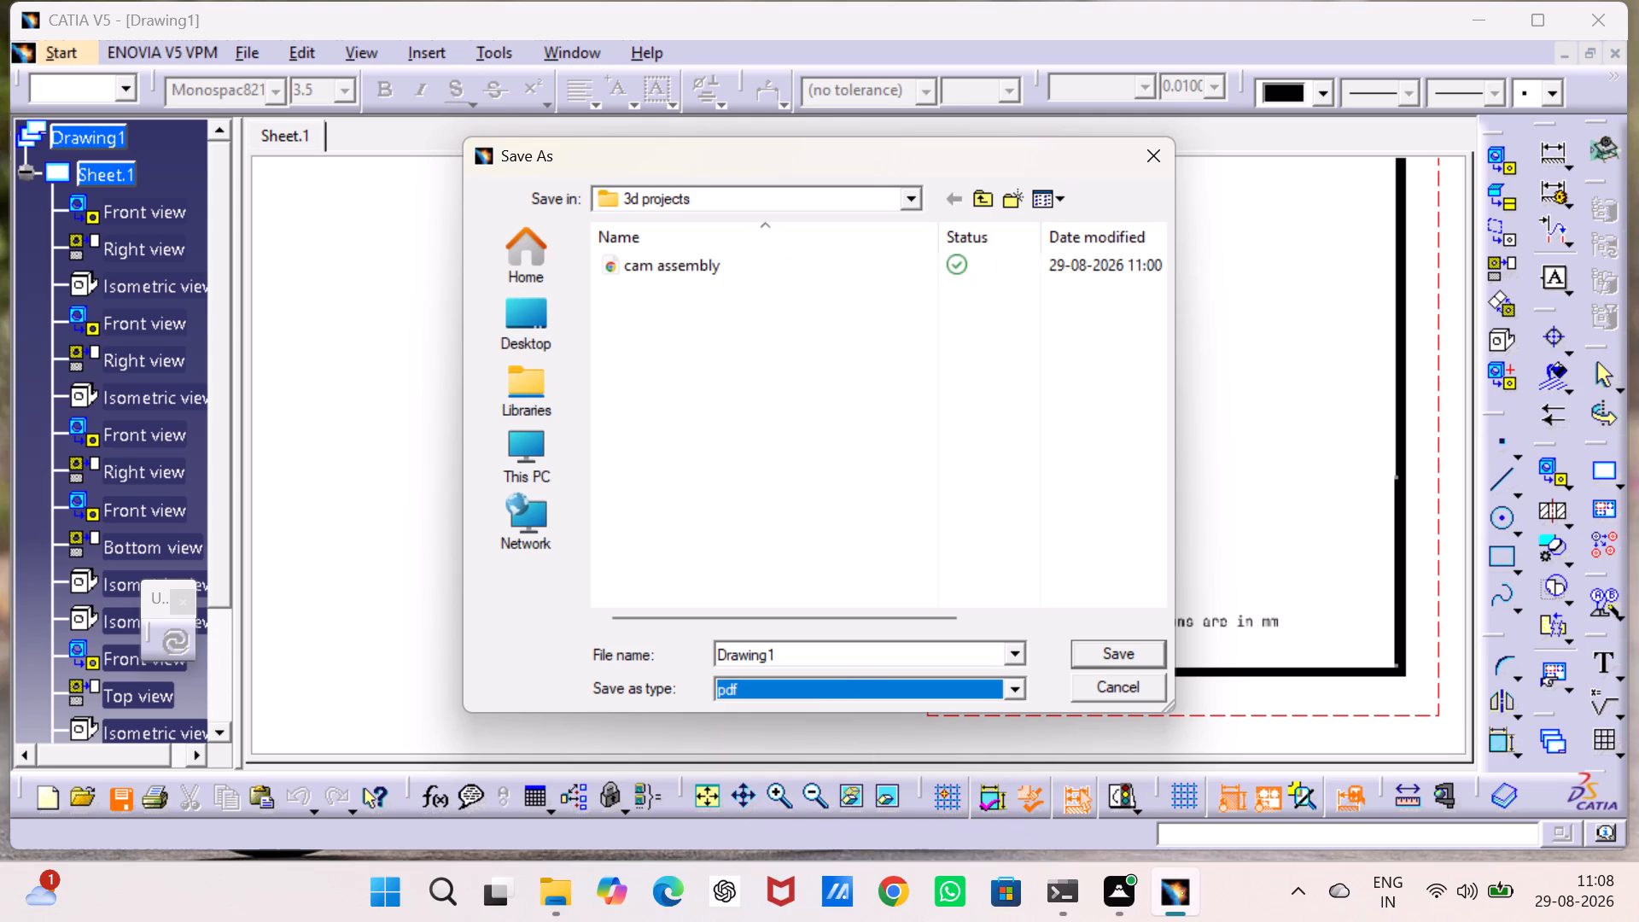
double_click(859, 656)
key(c)
key(a)
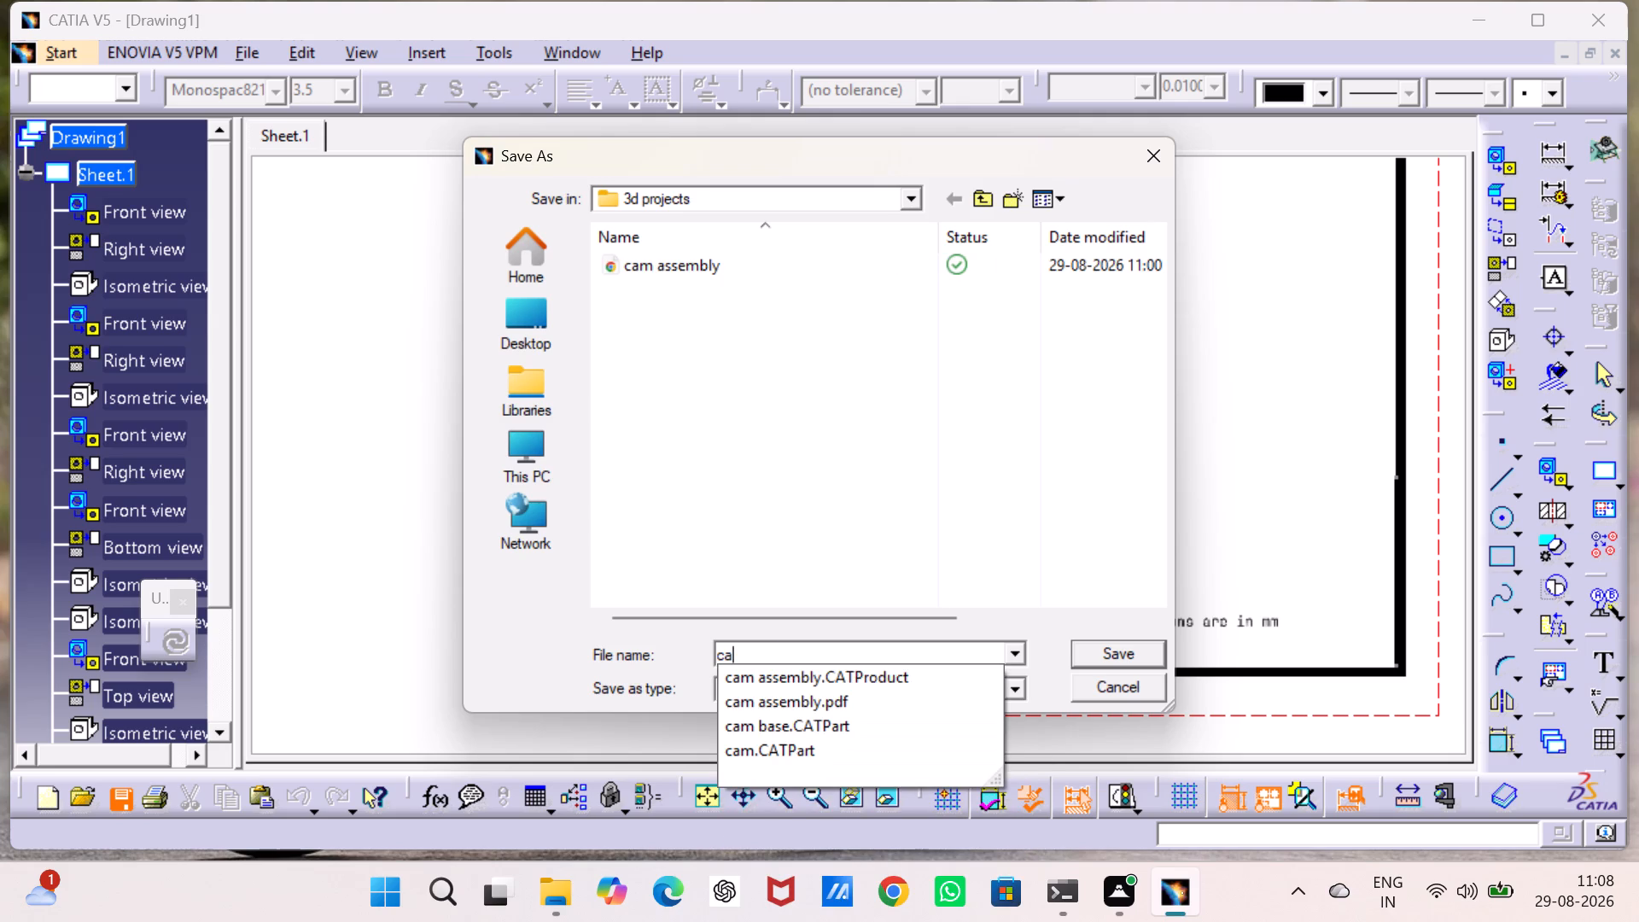
click(886, 702)
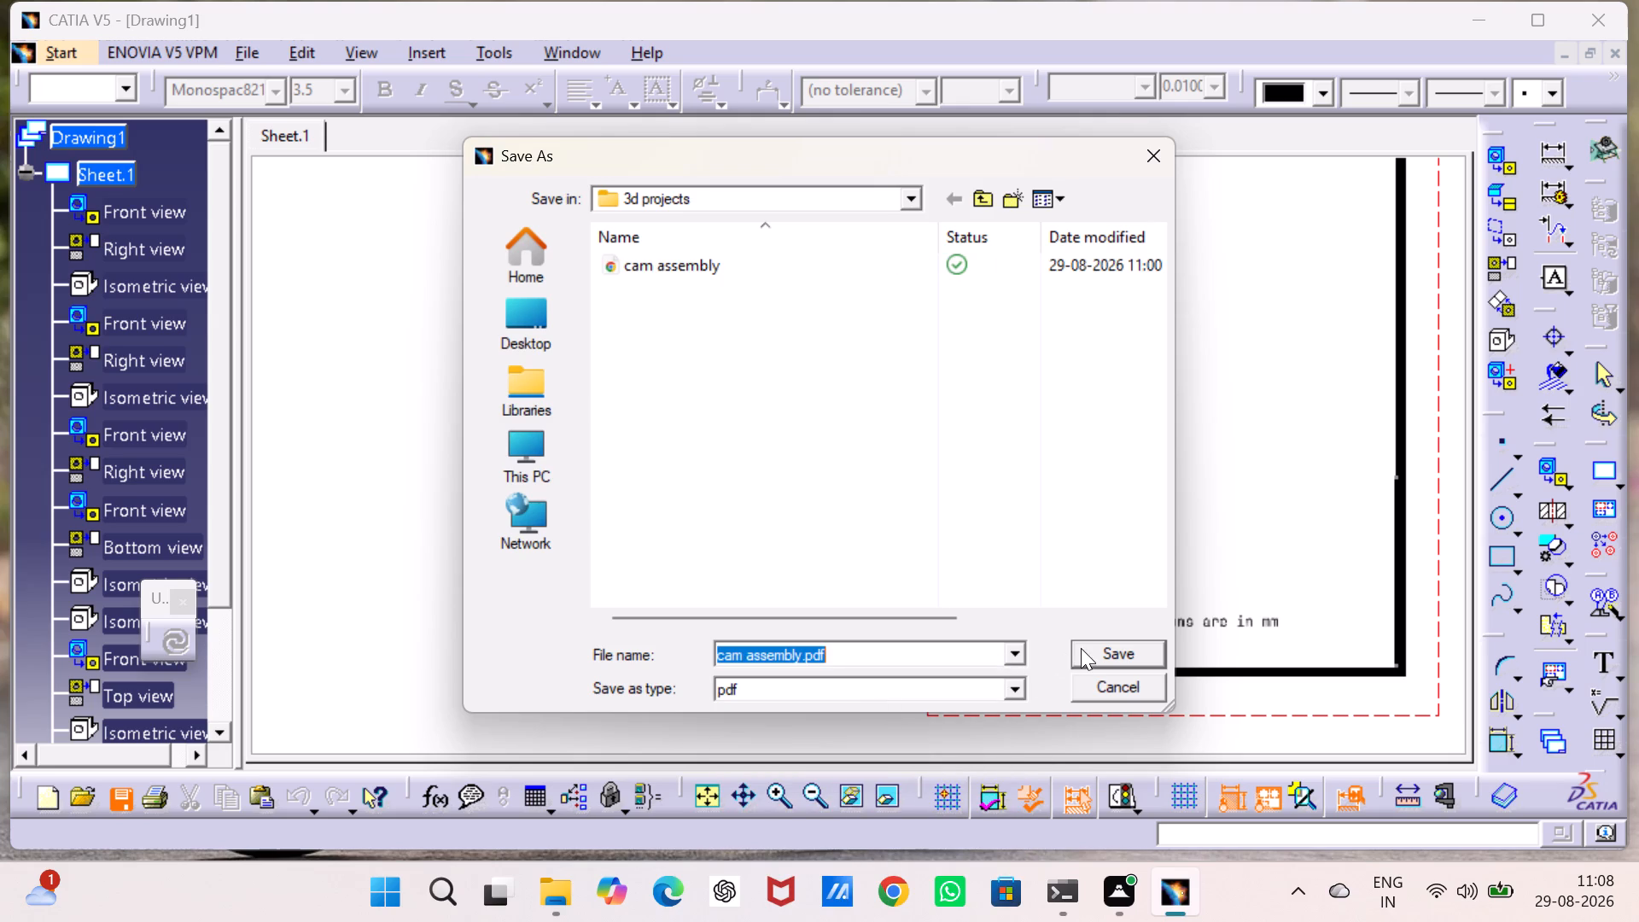
click(1082, 647)
click(871, 522)
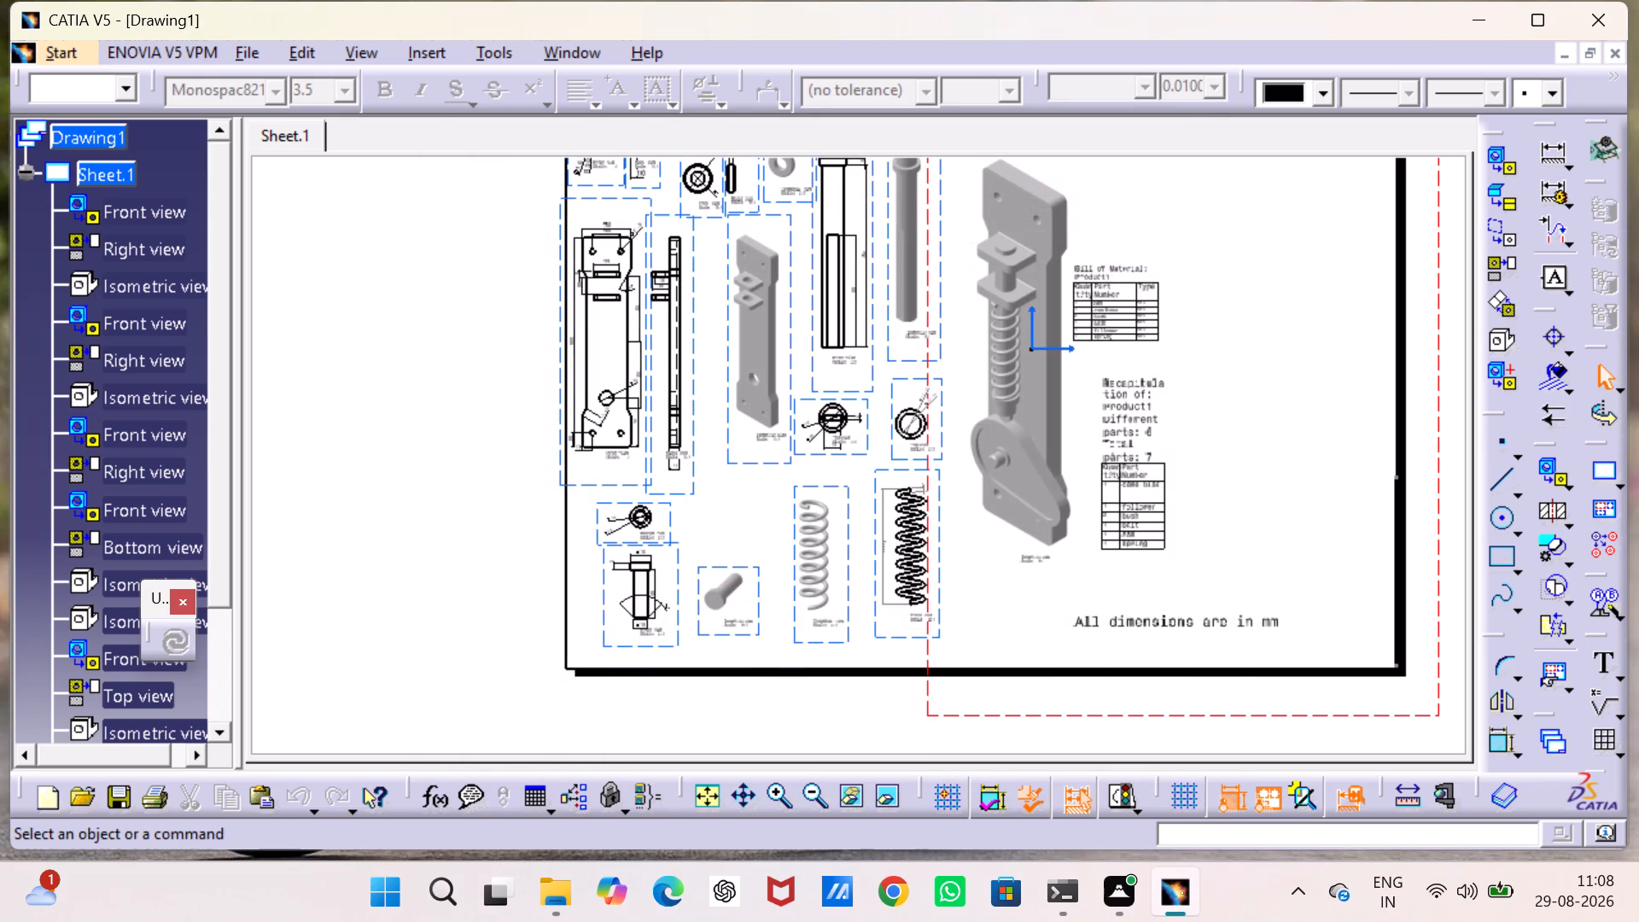
Move the Bill of Material and recapitulation tables away from the assembly isometric view, toward the sheet's right edge.
middle_drag(1228, 358, 1099, 433)
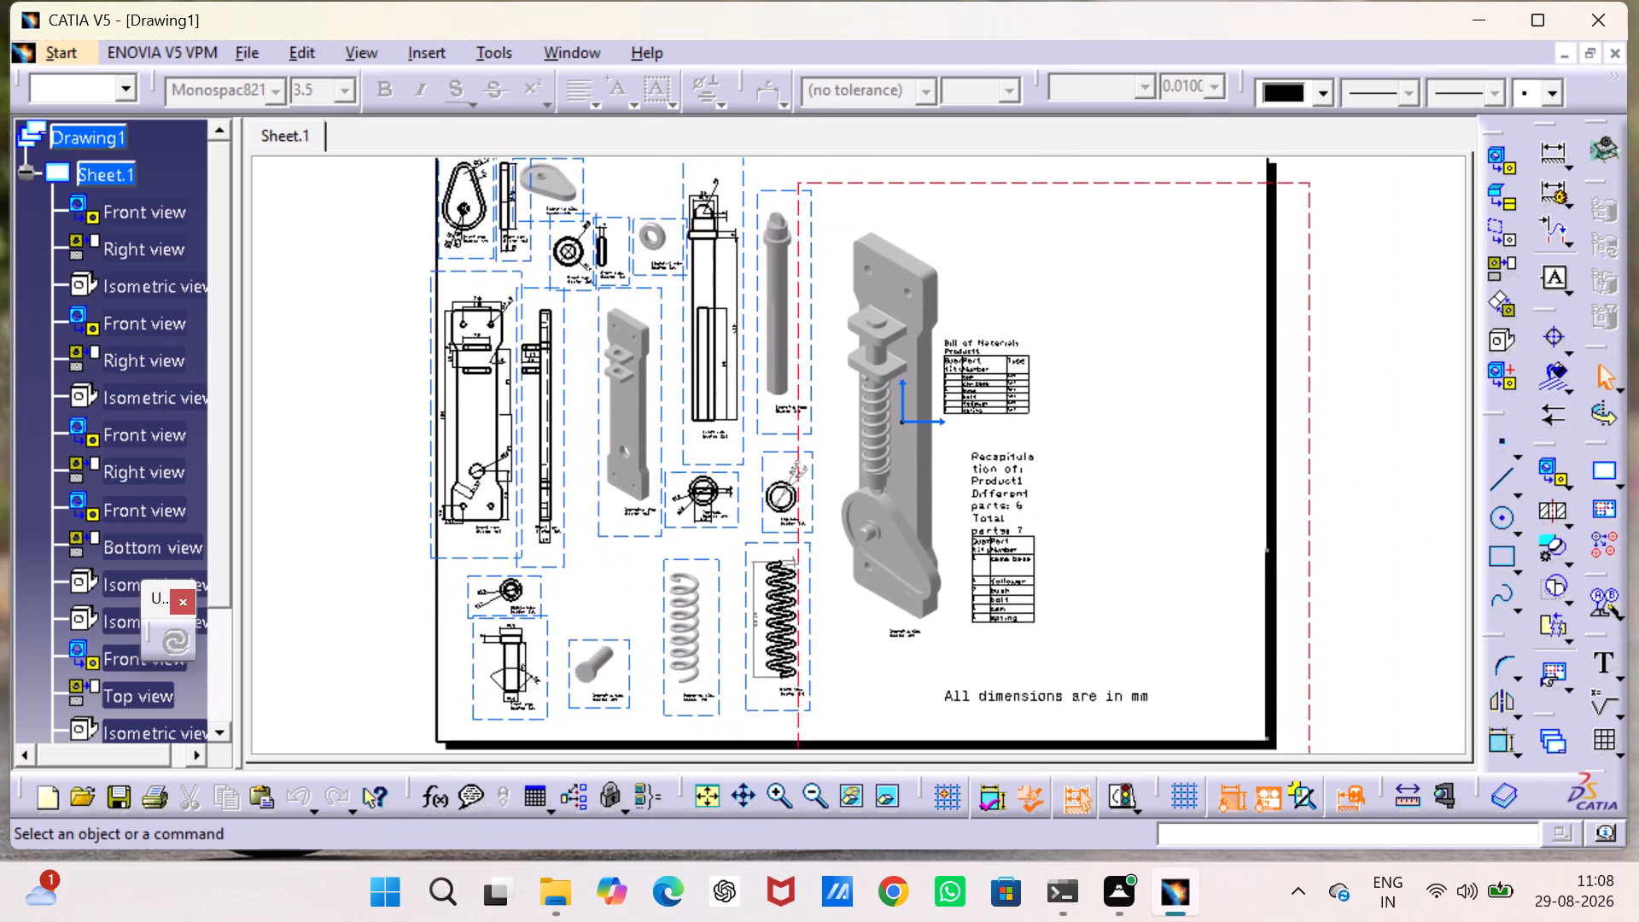
middle_drag(1099, 433, 1110, 403)
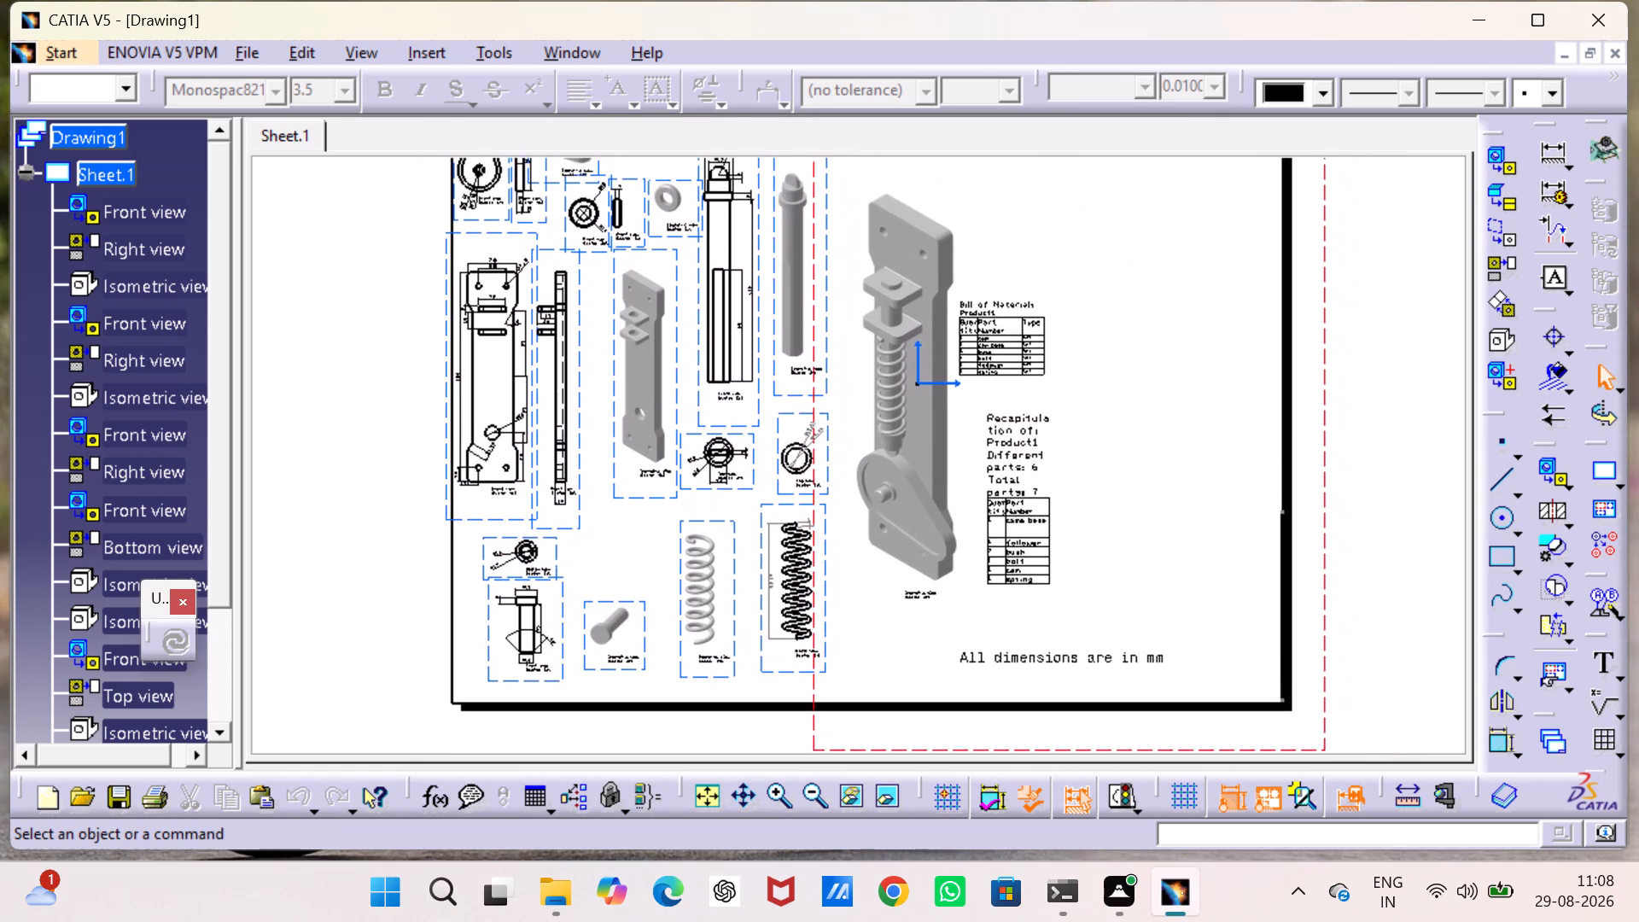
middle_drag(1110, 403, 1108, 409)
drag(1039, 374, 1210, 362)
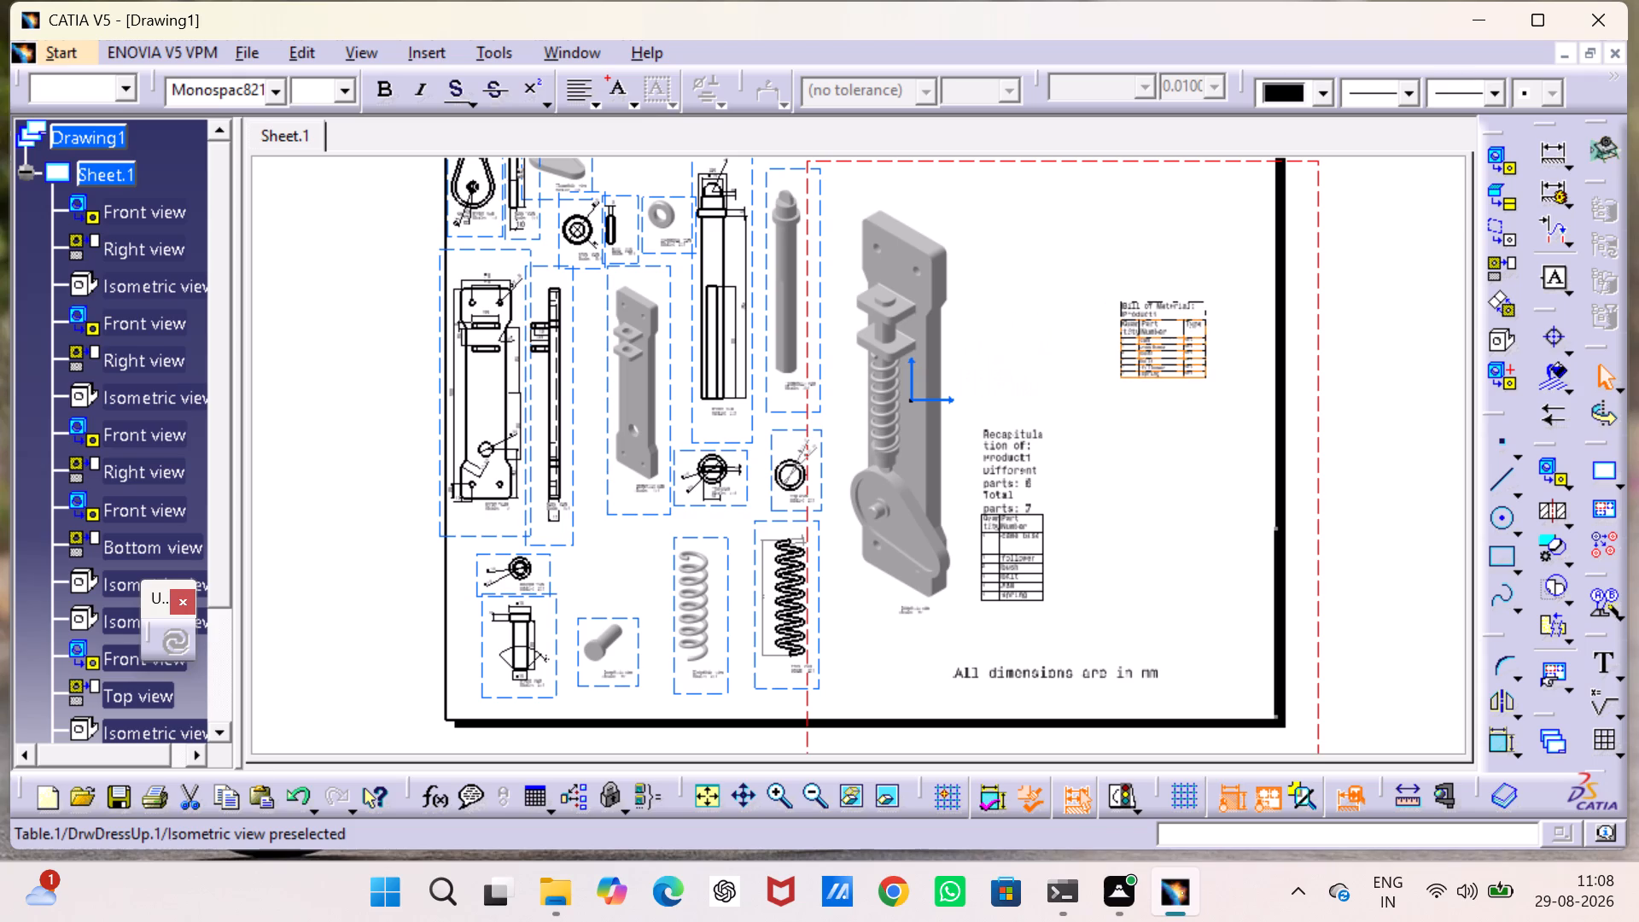
drag(1210, 362, 1209, 366)
drag(1047, 552, 1192, 533)
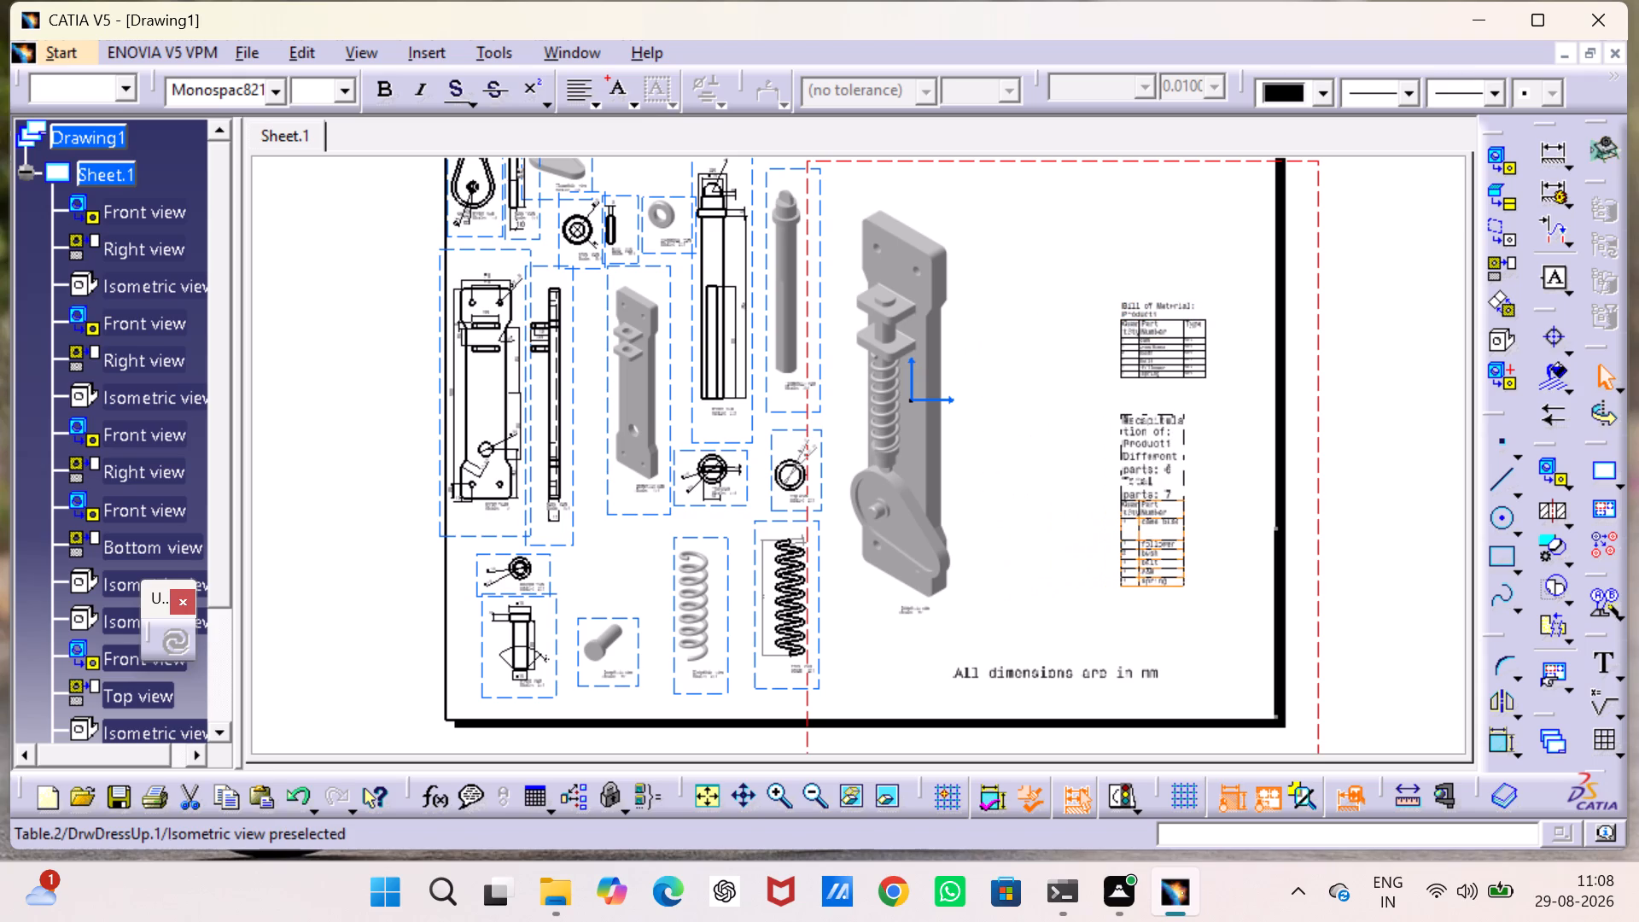
drag(1192, 533, 1211, 537)
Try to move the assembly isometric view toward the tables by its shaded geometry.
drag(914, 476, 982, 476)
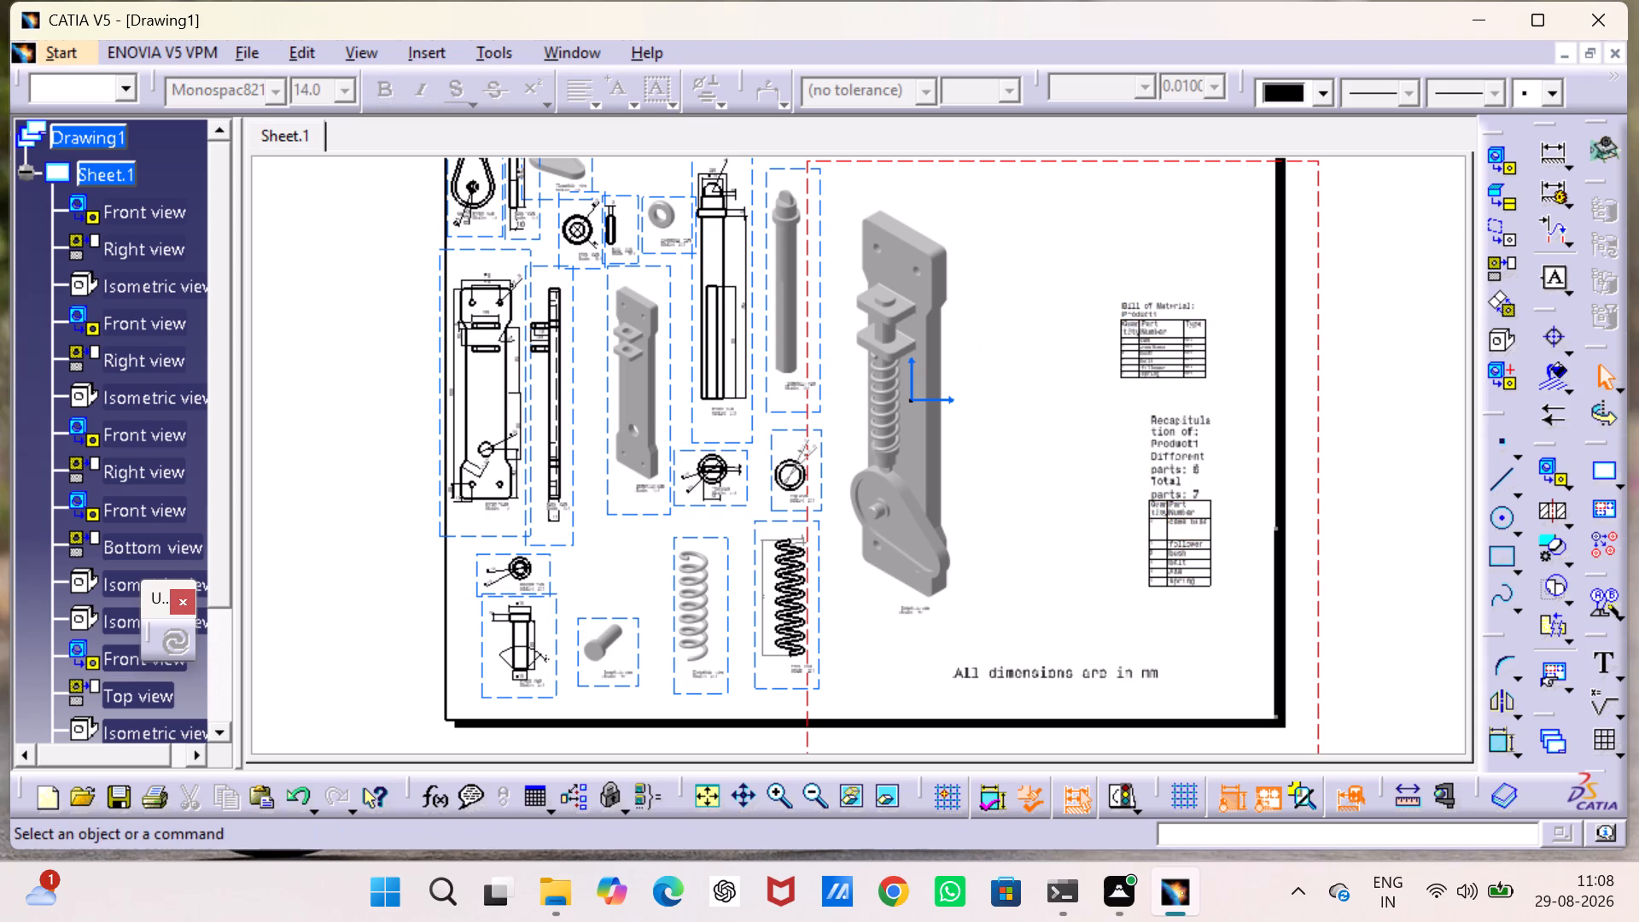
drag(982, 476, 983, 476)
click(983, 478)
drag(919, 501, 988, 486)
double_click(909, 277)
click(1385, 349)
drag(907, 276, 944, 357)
Move the caption under the assembly isometric view slightly right and down, above the dimensions note.
drag(907, 609, 983, 622)
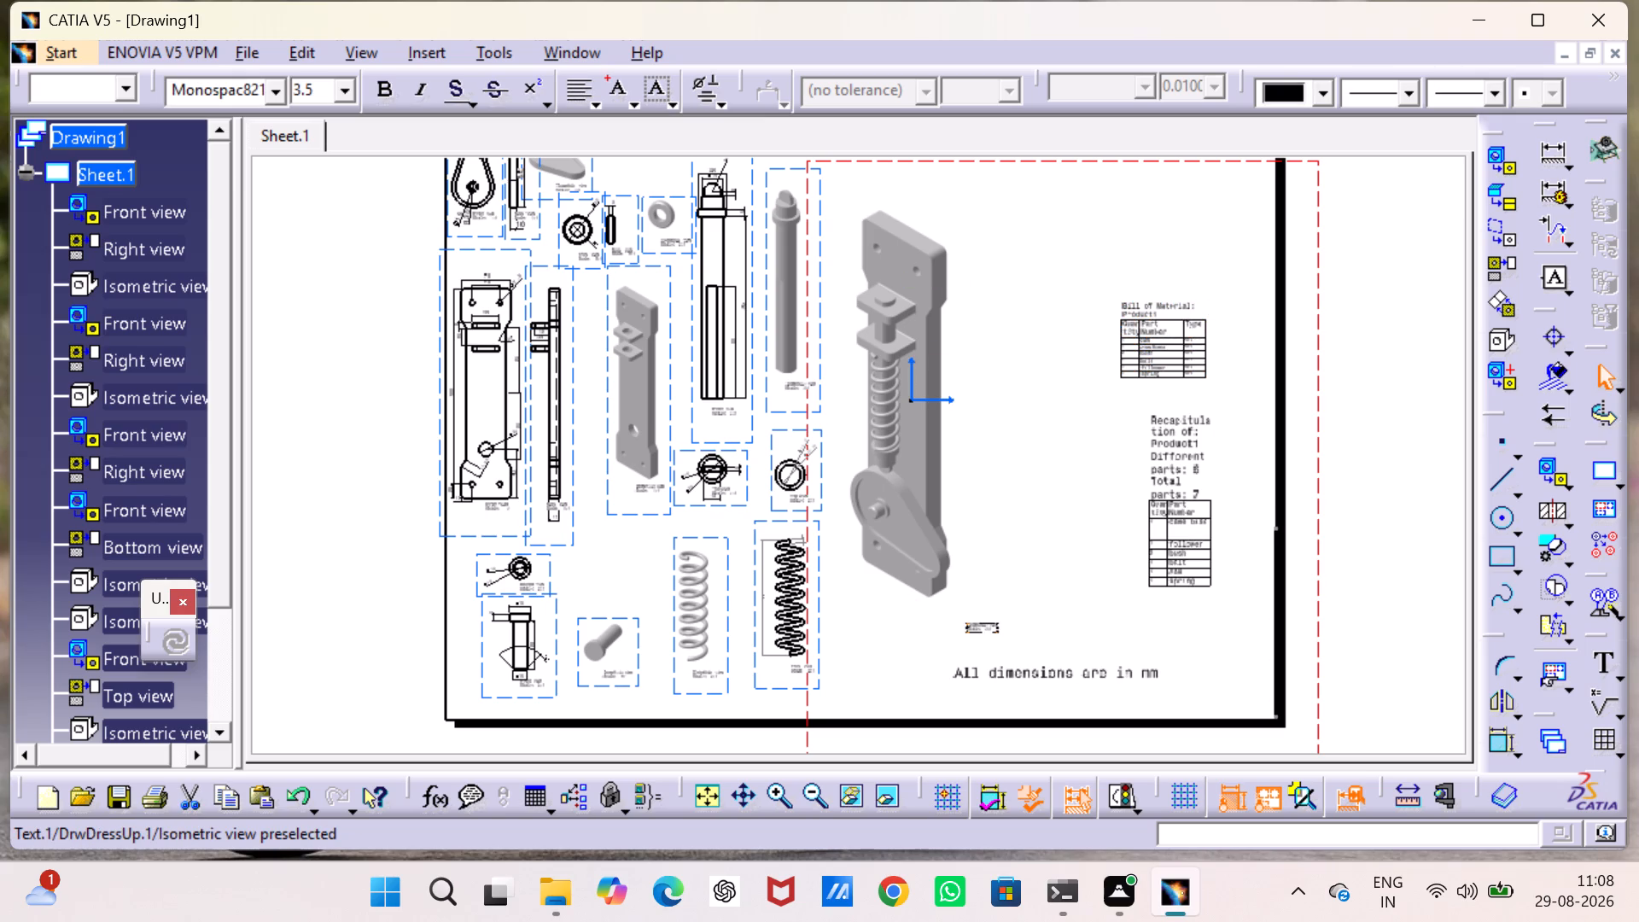
drag(983, 622, 982, 621)
Move the whole assembly isometric view by its frame toward the sheet's right edge, clear of the part views.
drag(925, 566, 1012, 549)
click(1005, 499)
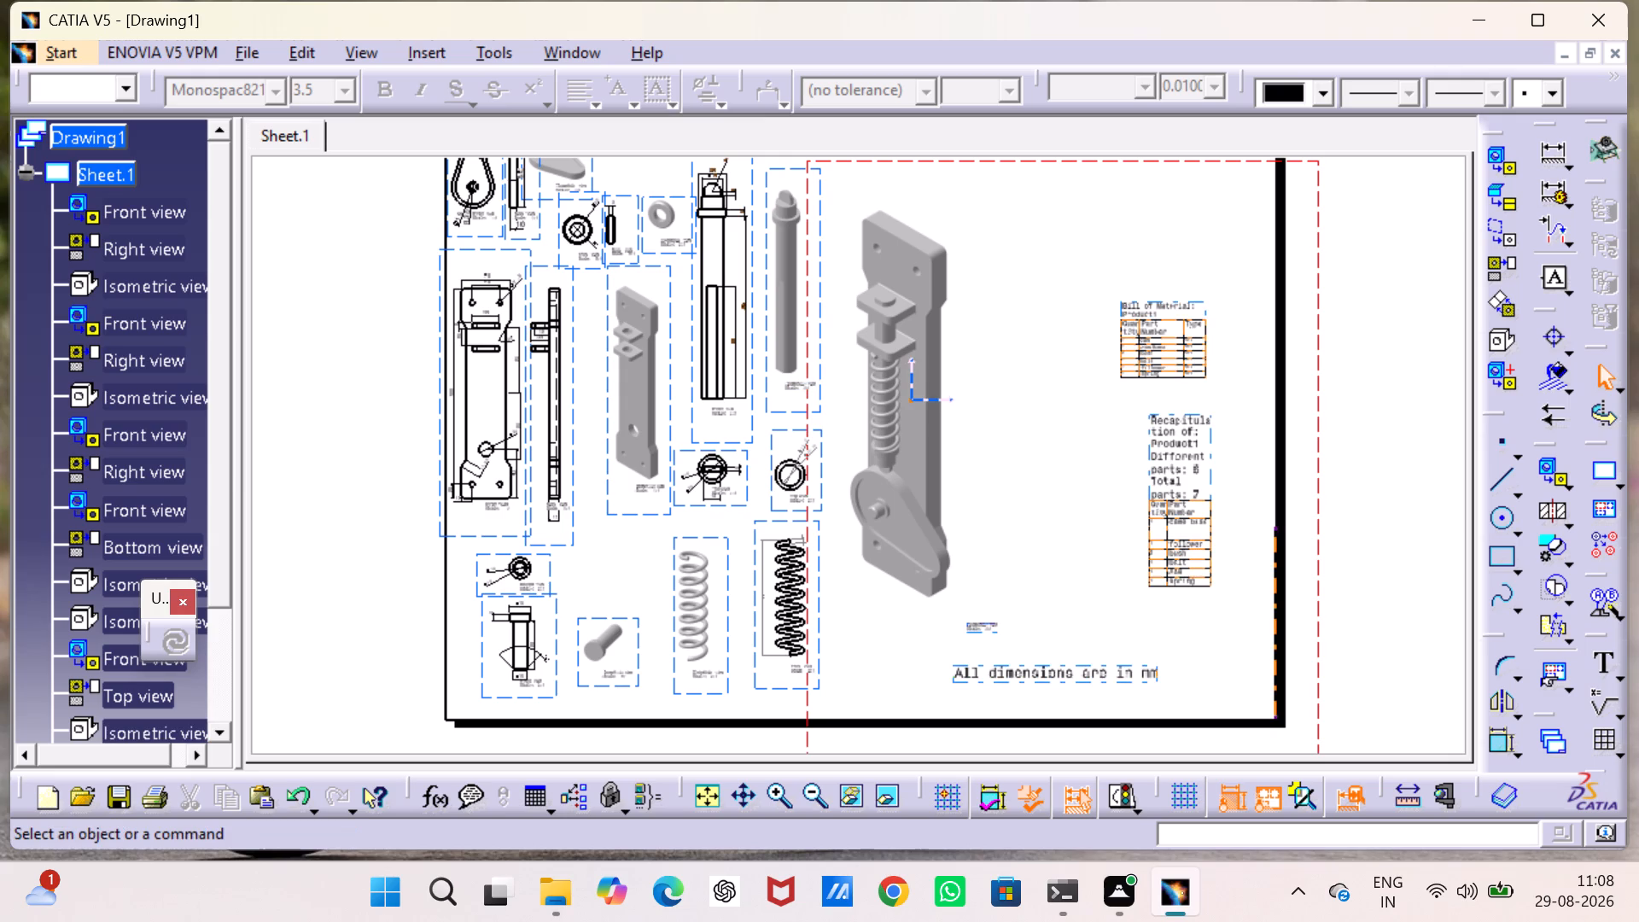
drag(831, 161, 895, 167)
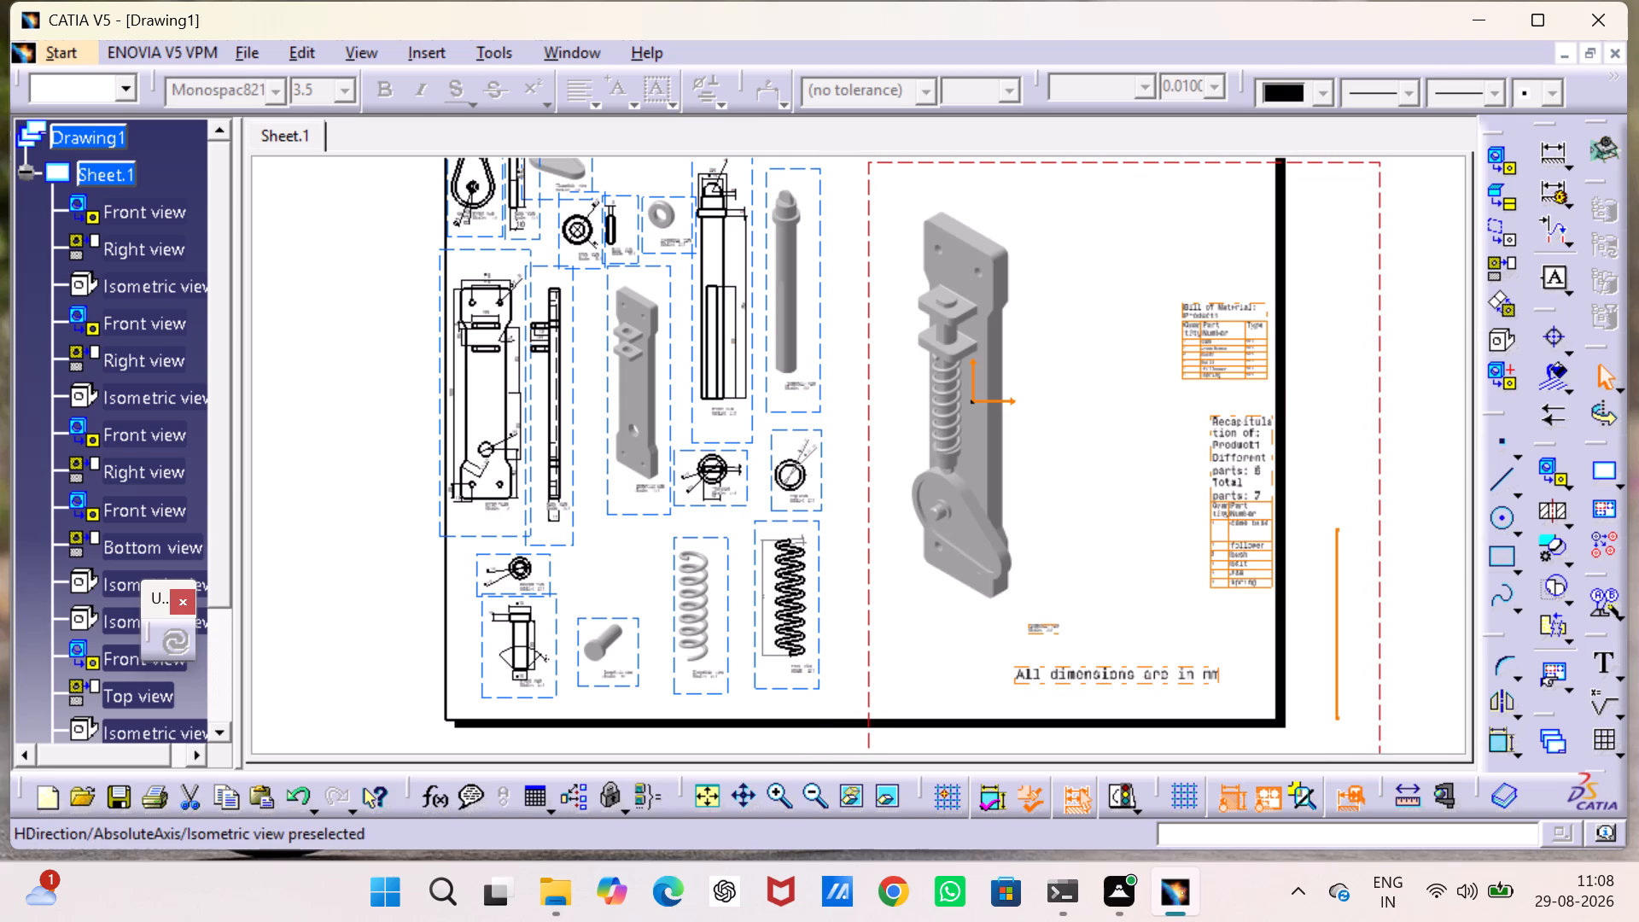
Shift the recapitulation and Bill of Material tables back toward the assembly, well inside the sheet's right border.
drag(1215, 498, 1169, 493)
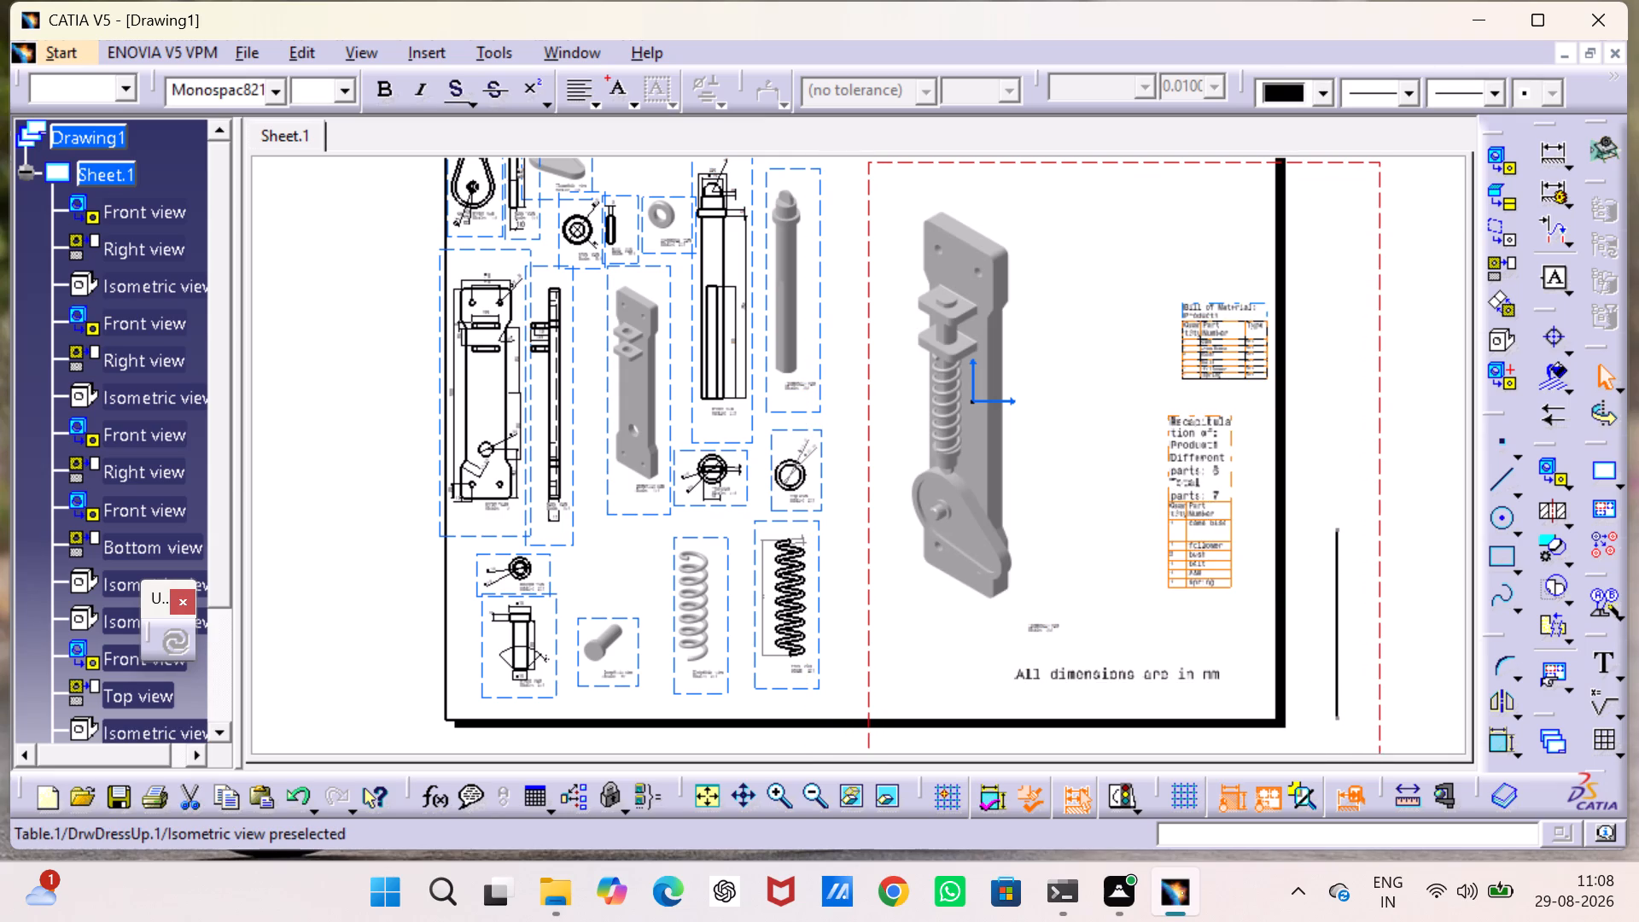
drag(1184, 356, 1148, 353)
Delete the stray vertical line beyond the sheet's right border.
middle_drag(1102, 456, 1120, 413)
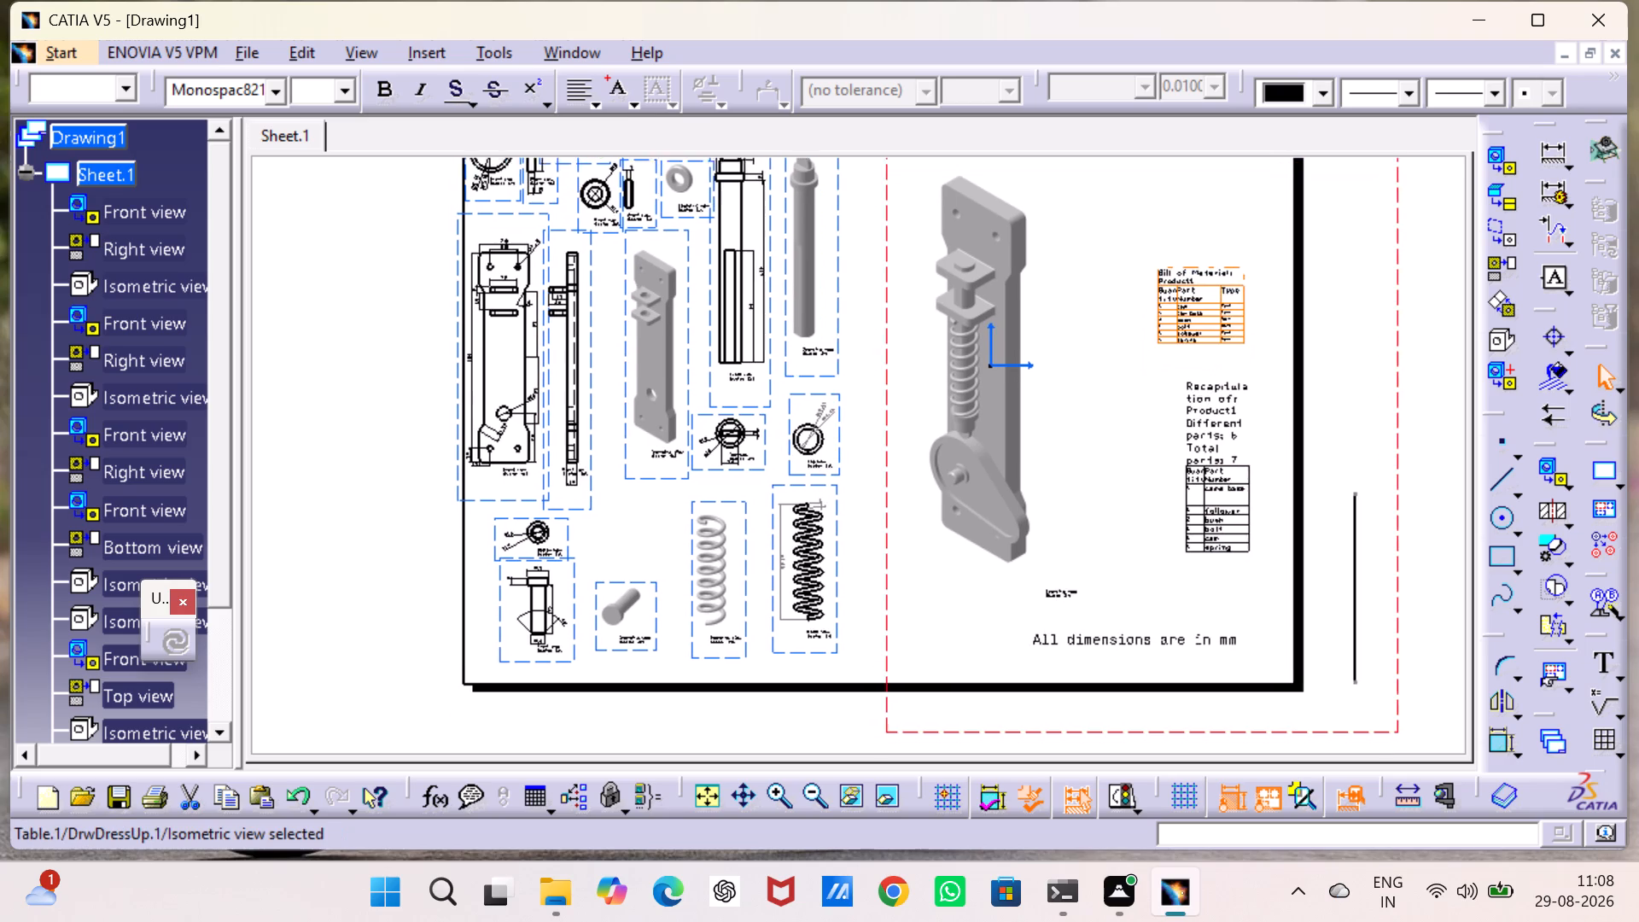
middle_drag(1120, 413, 1161, 464)
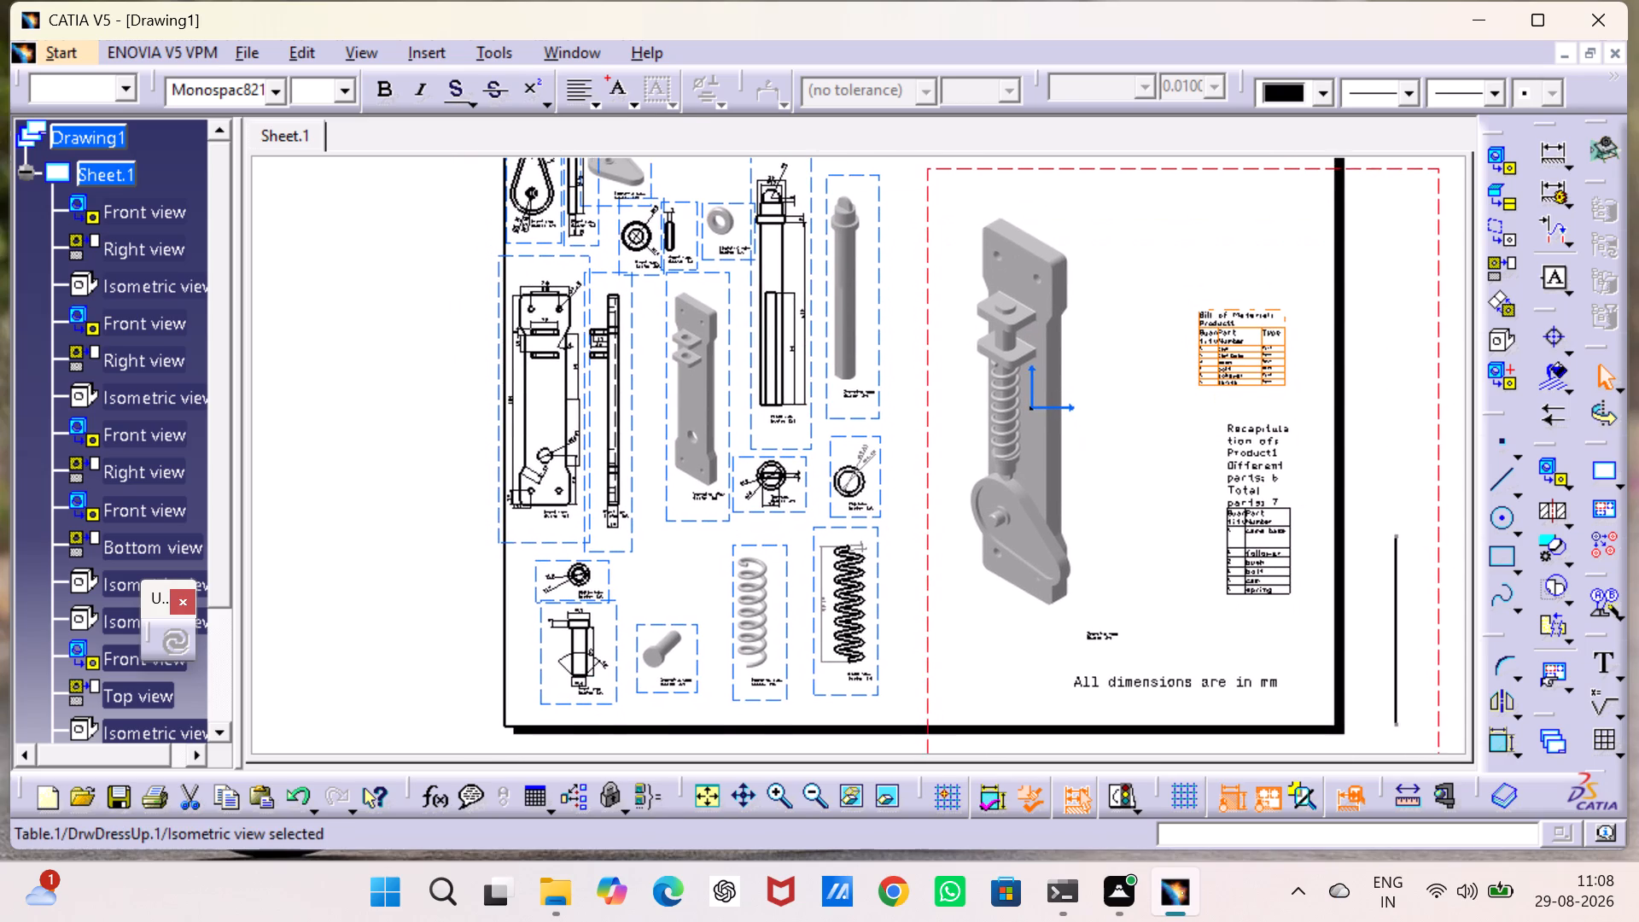
middle_drag(1161, 464, 1148, 435)
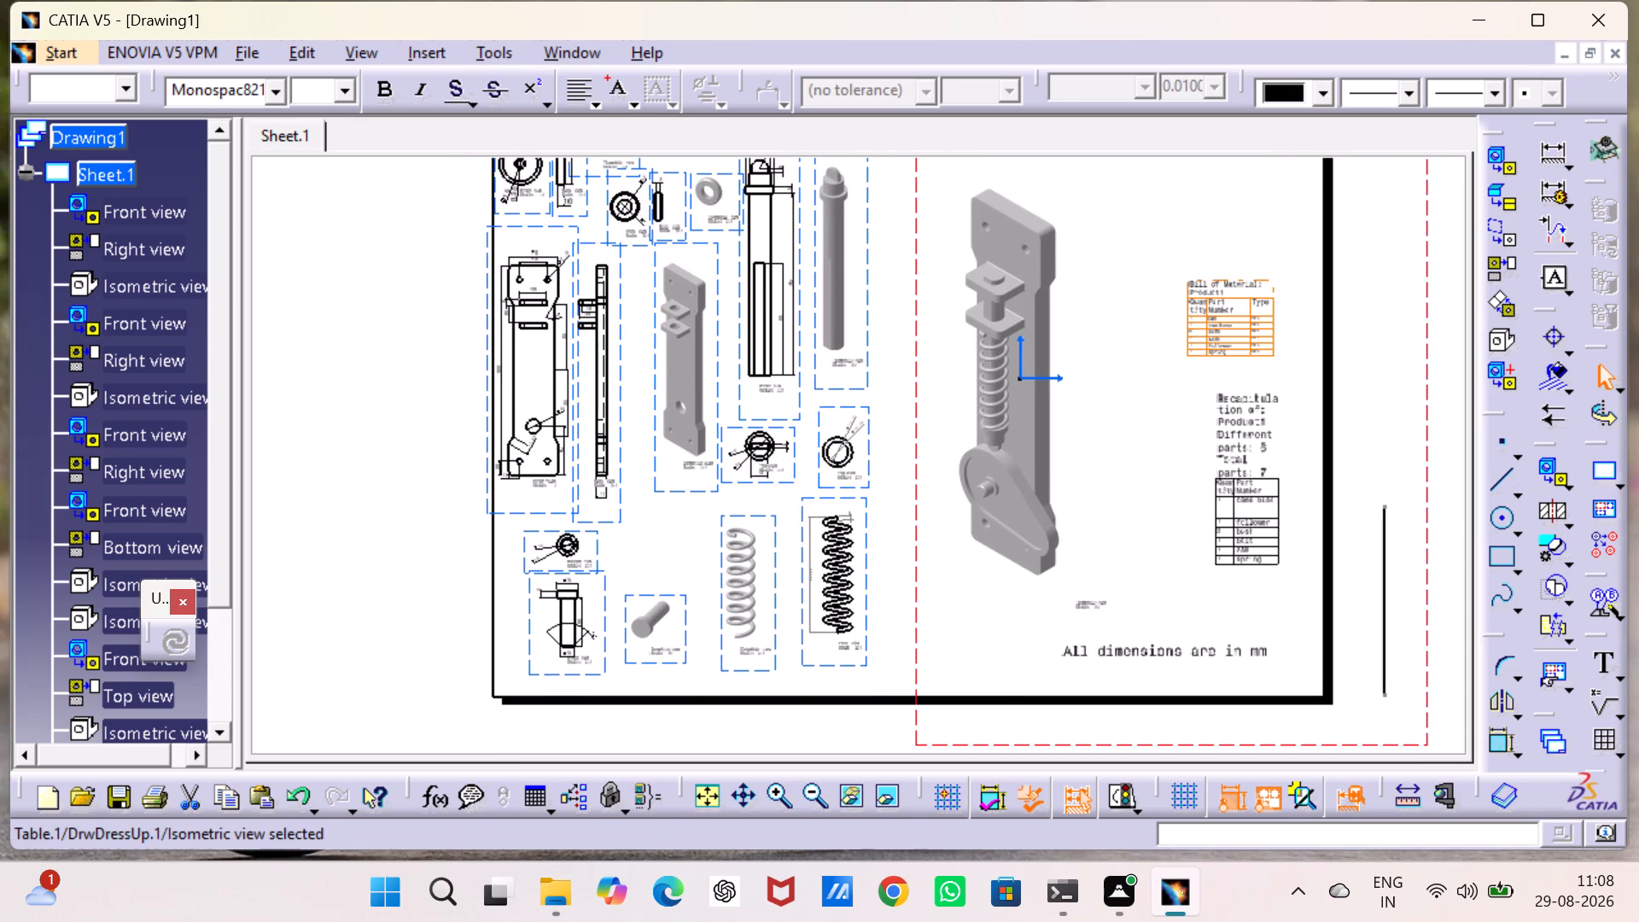
click(1385, 546)
key(Delete)
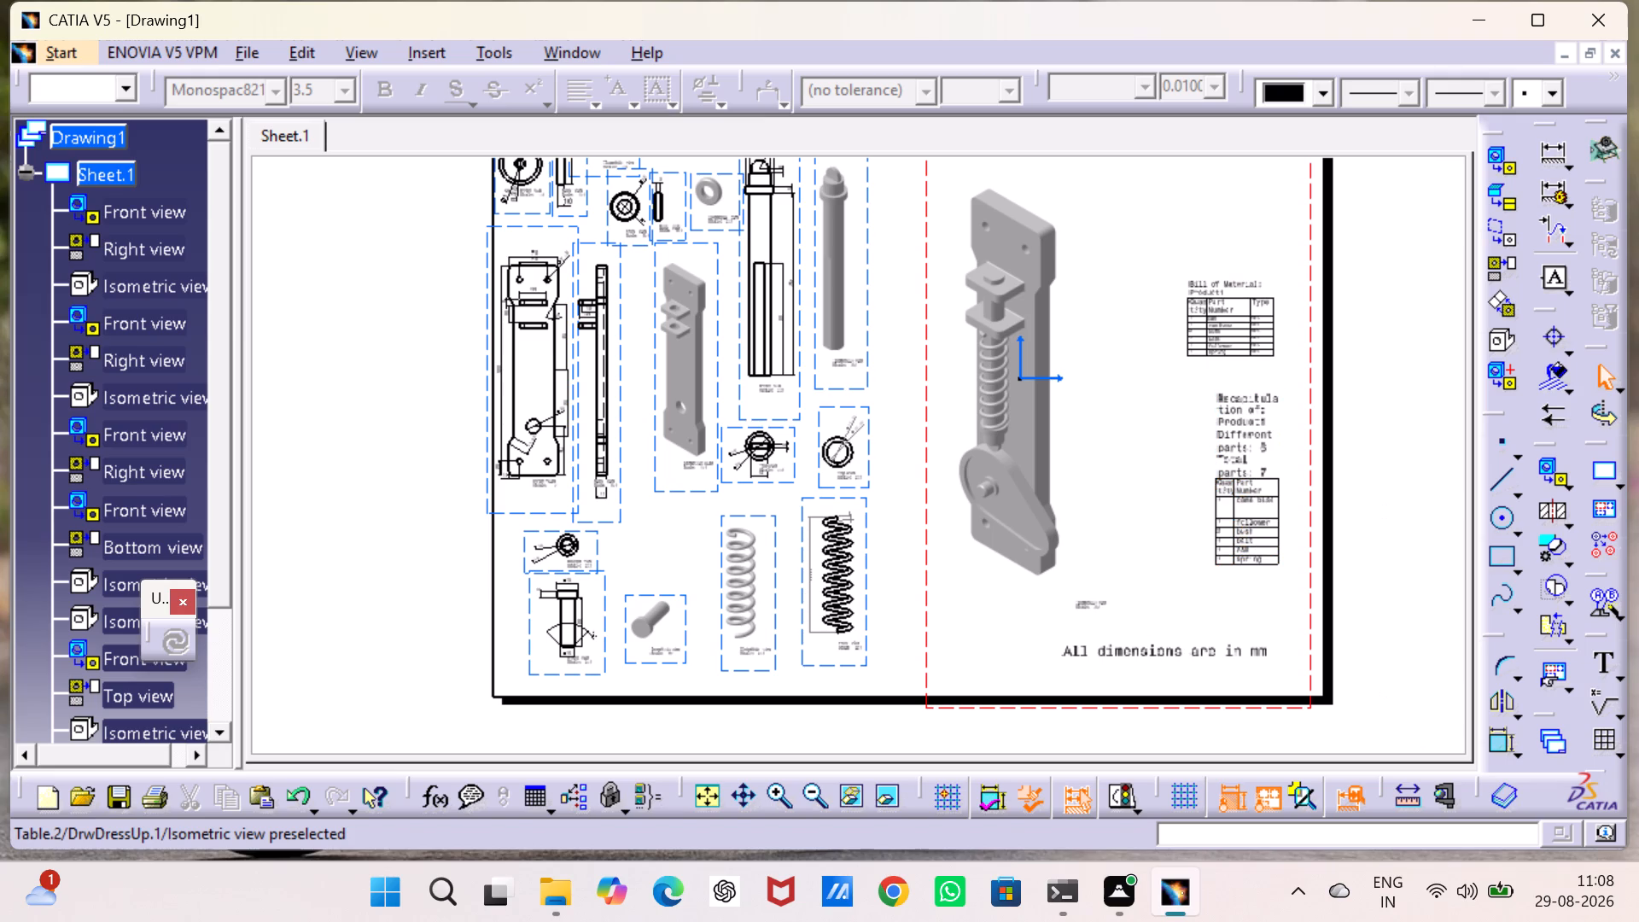
Move the follower's isometric view and the spring's front and top views slightly right, toward the assembly view frame.
scroll(1086, 430, down, 1)
middle_drag(1089, 429, 1099, 543)
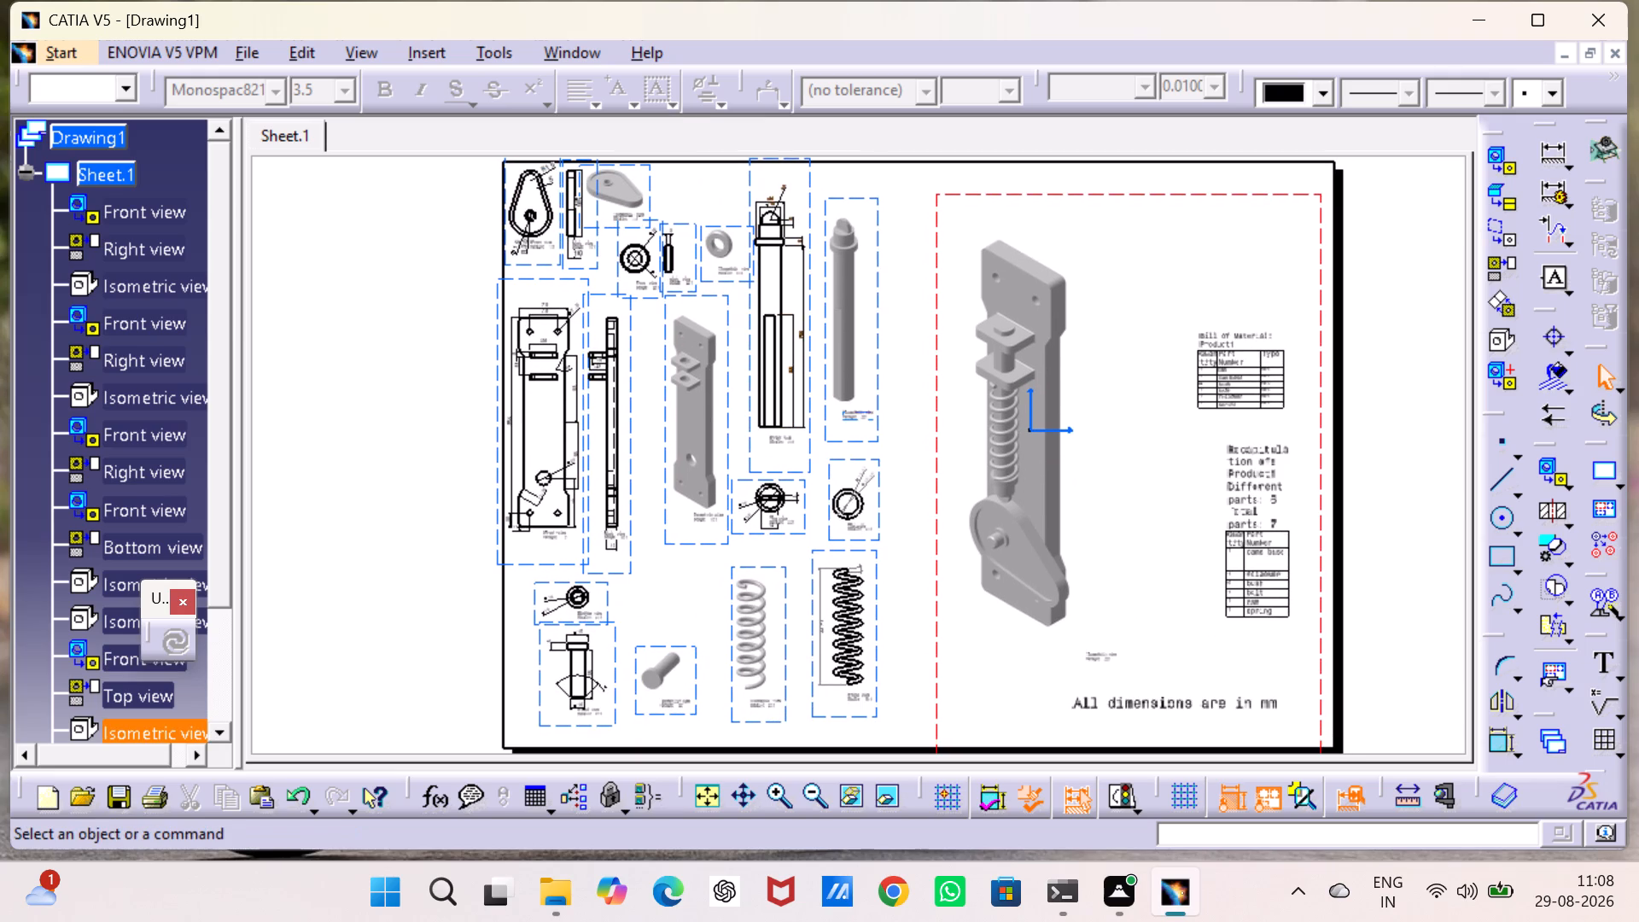
drag(874, 338, 897, 336)
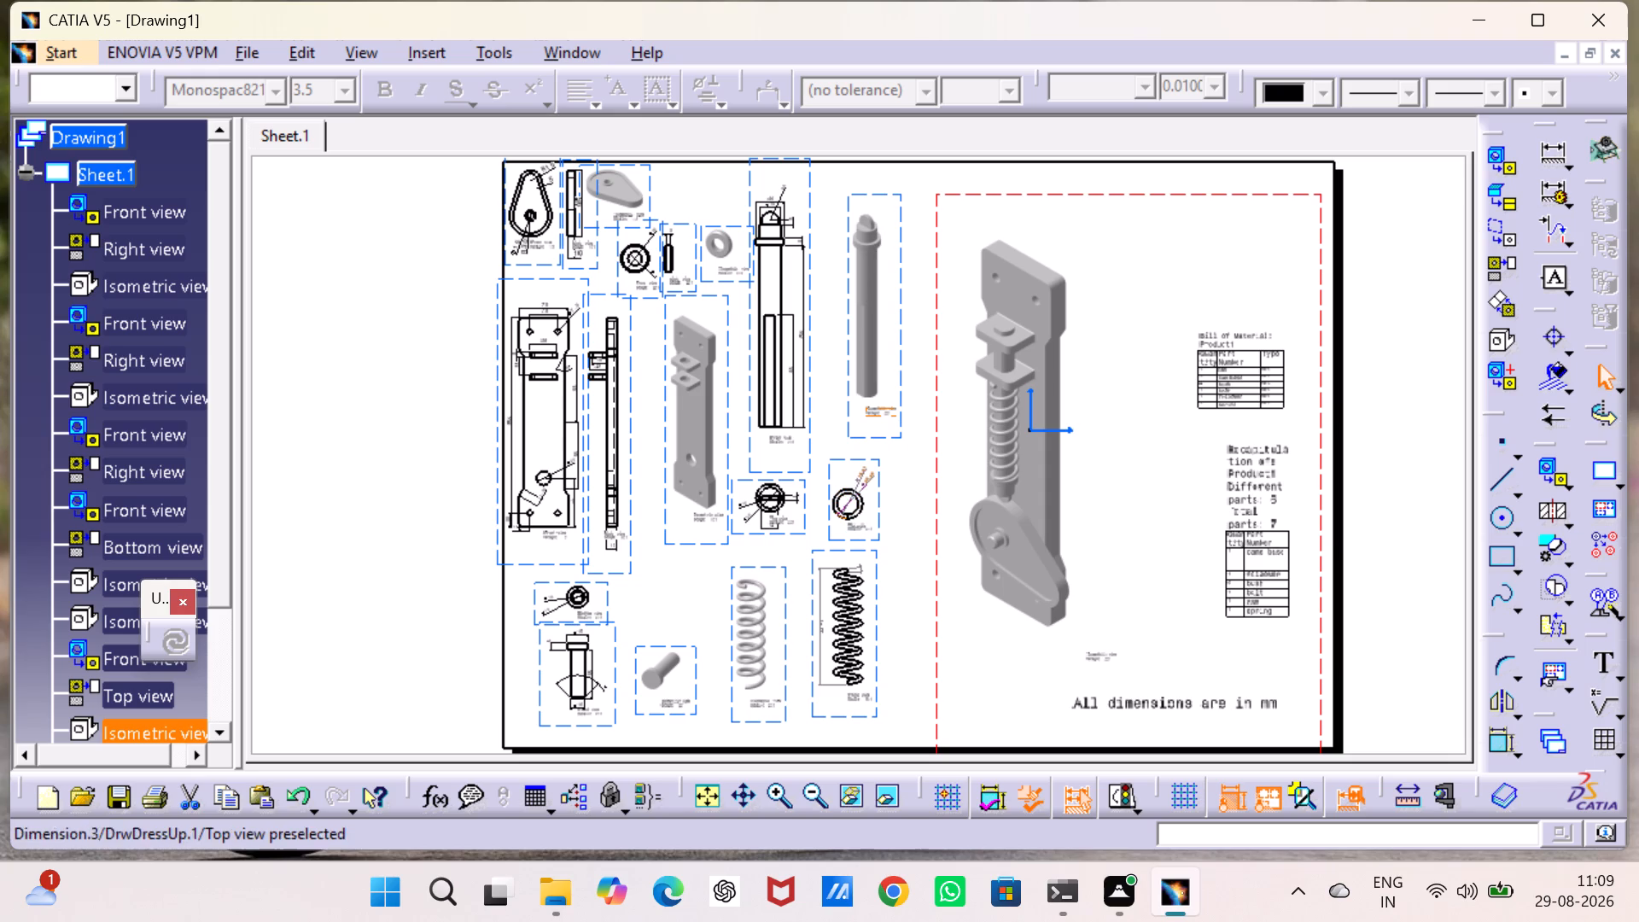
drag(878, 549, 901, 551)
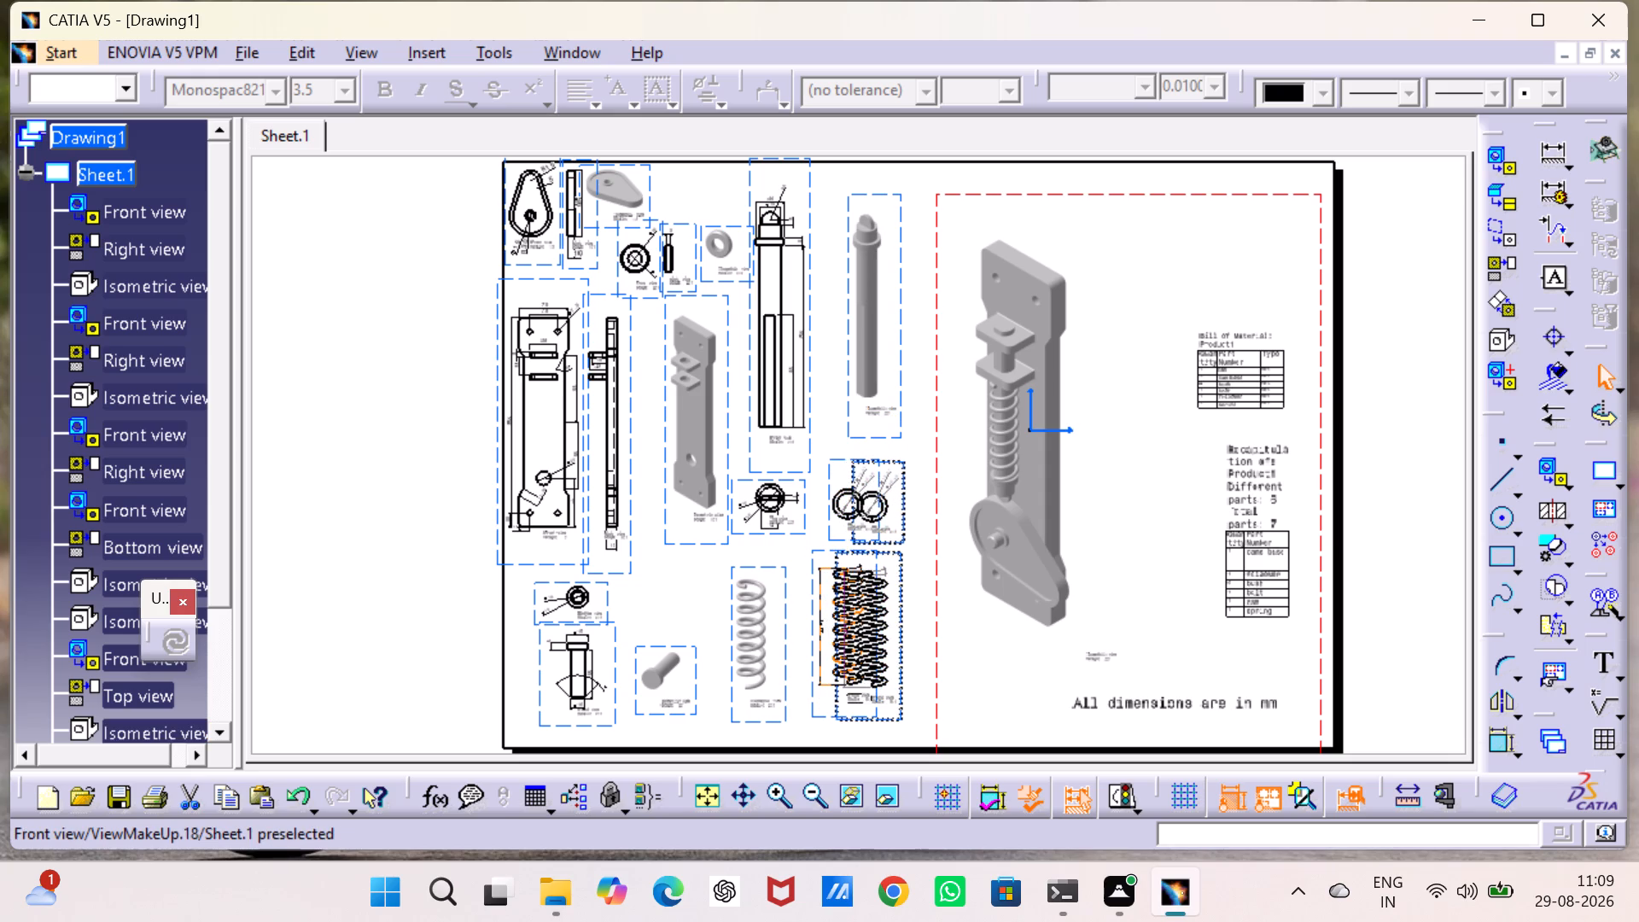
drag(901, 551, 901, 549)
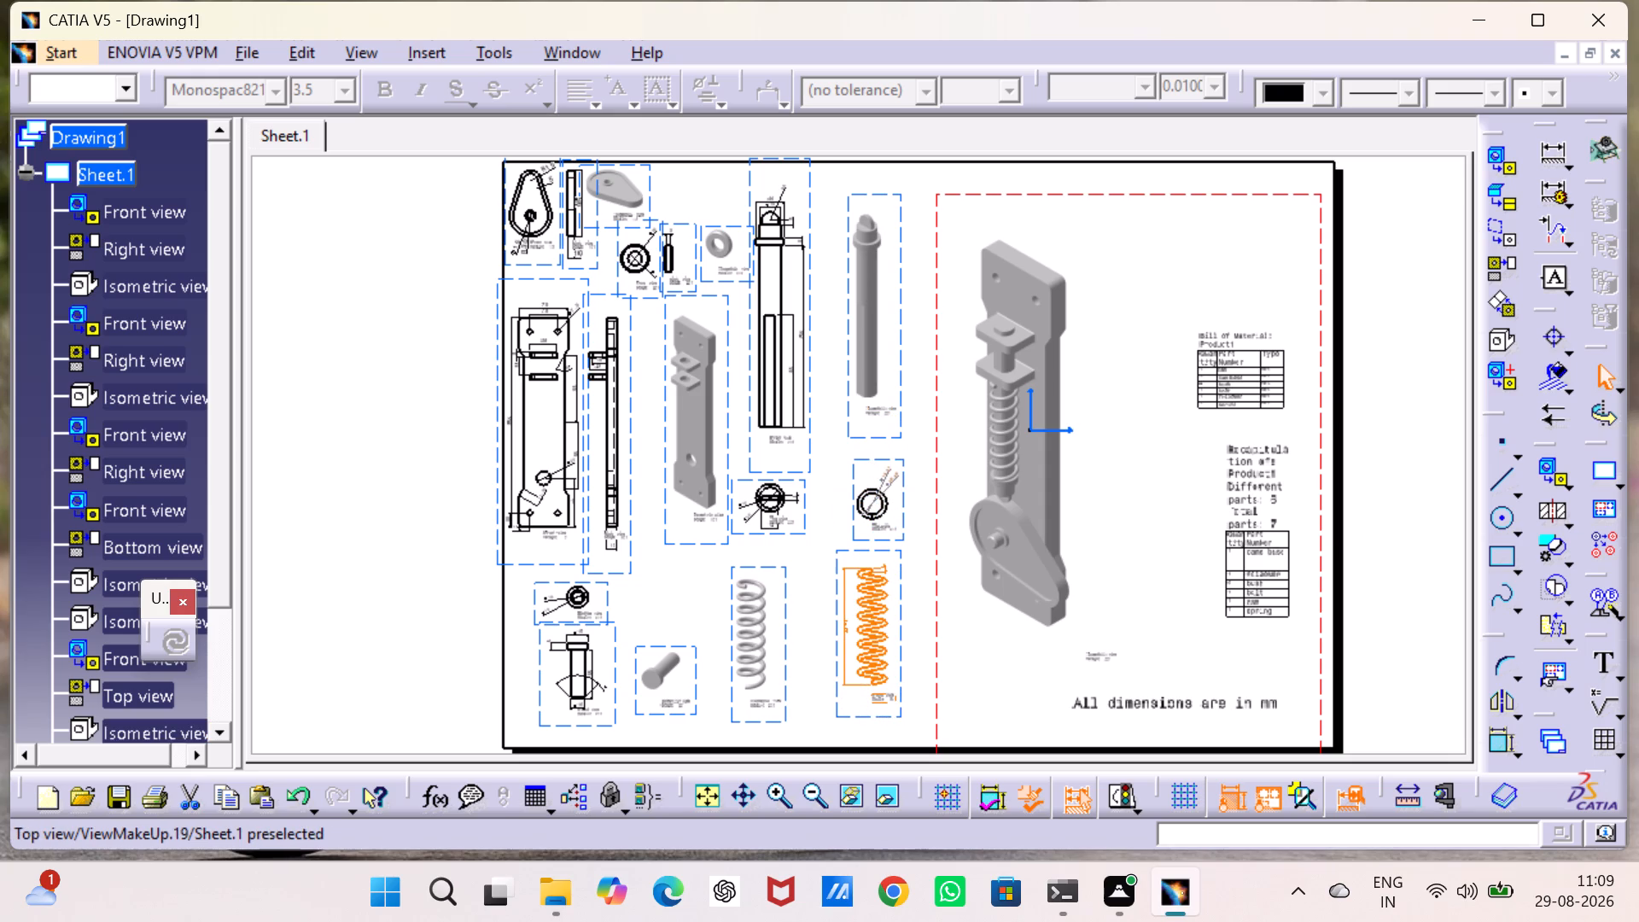
Shift the follower's top view slightly down and its front view slightly right to space them from neighbouring views.
drag(804, 522, 830, 539)
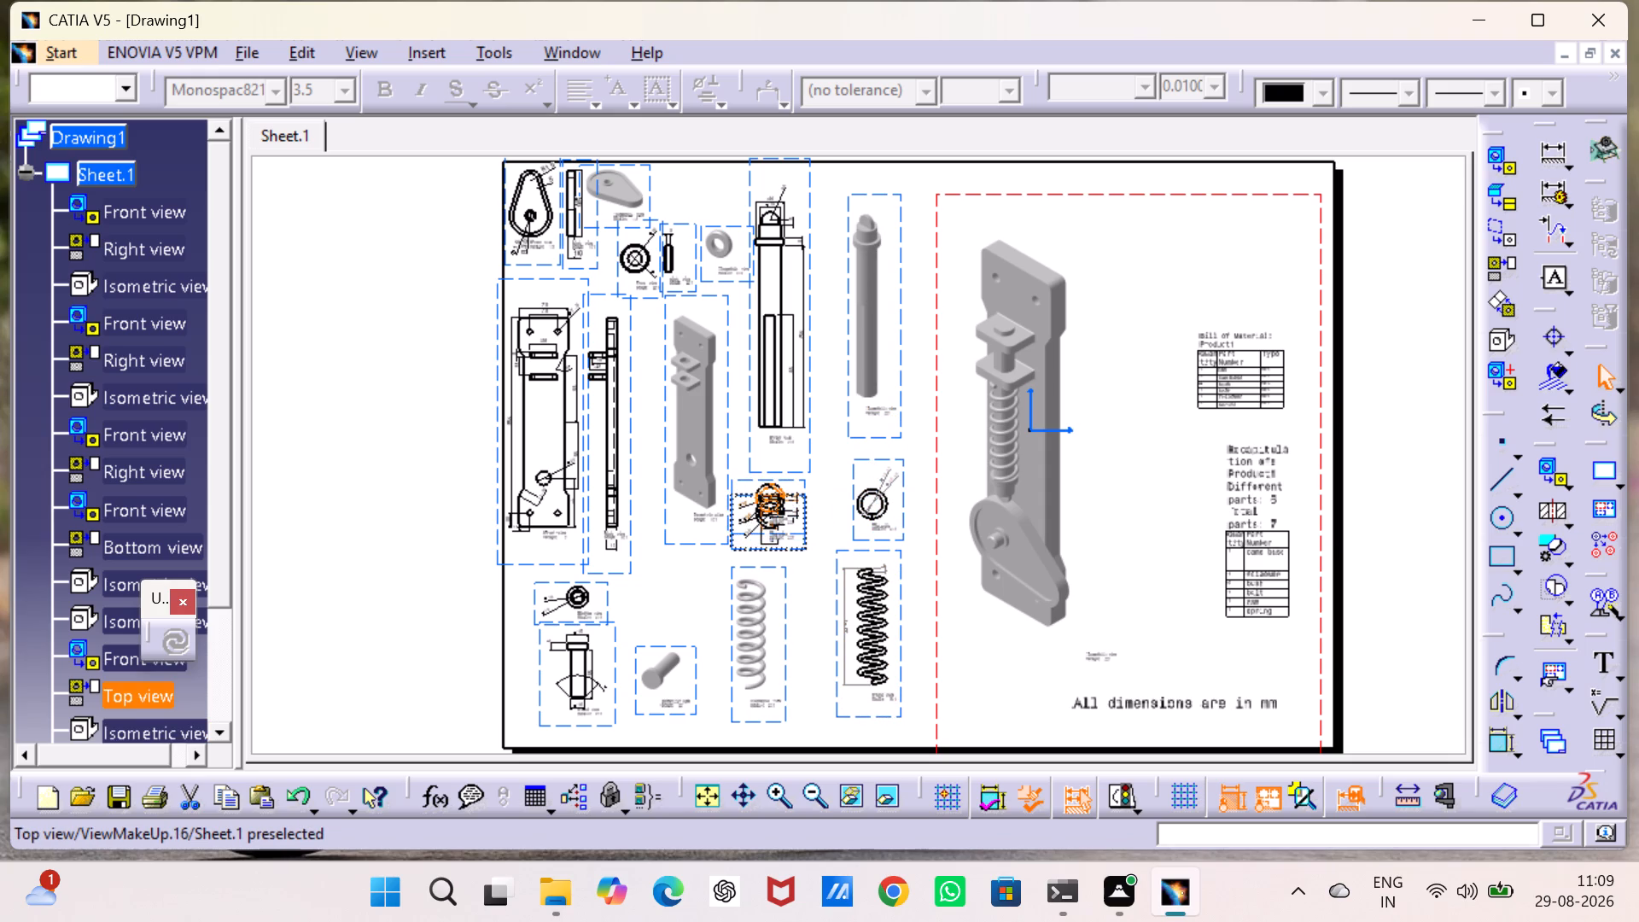
drag(830, 539, 830, 538)
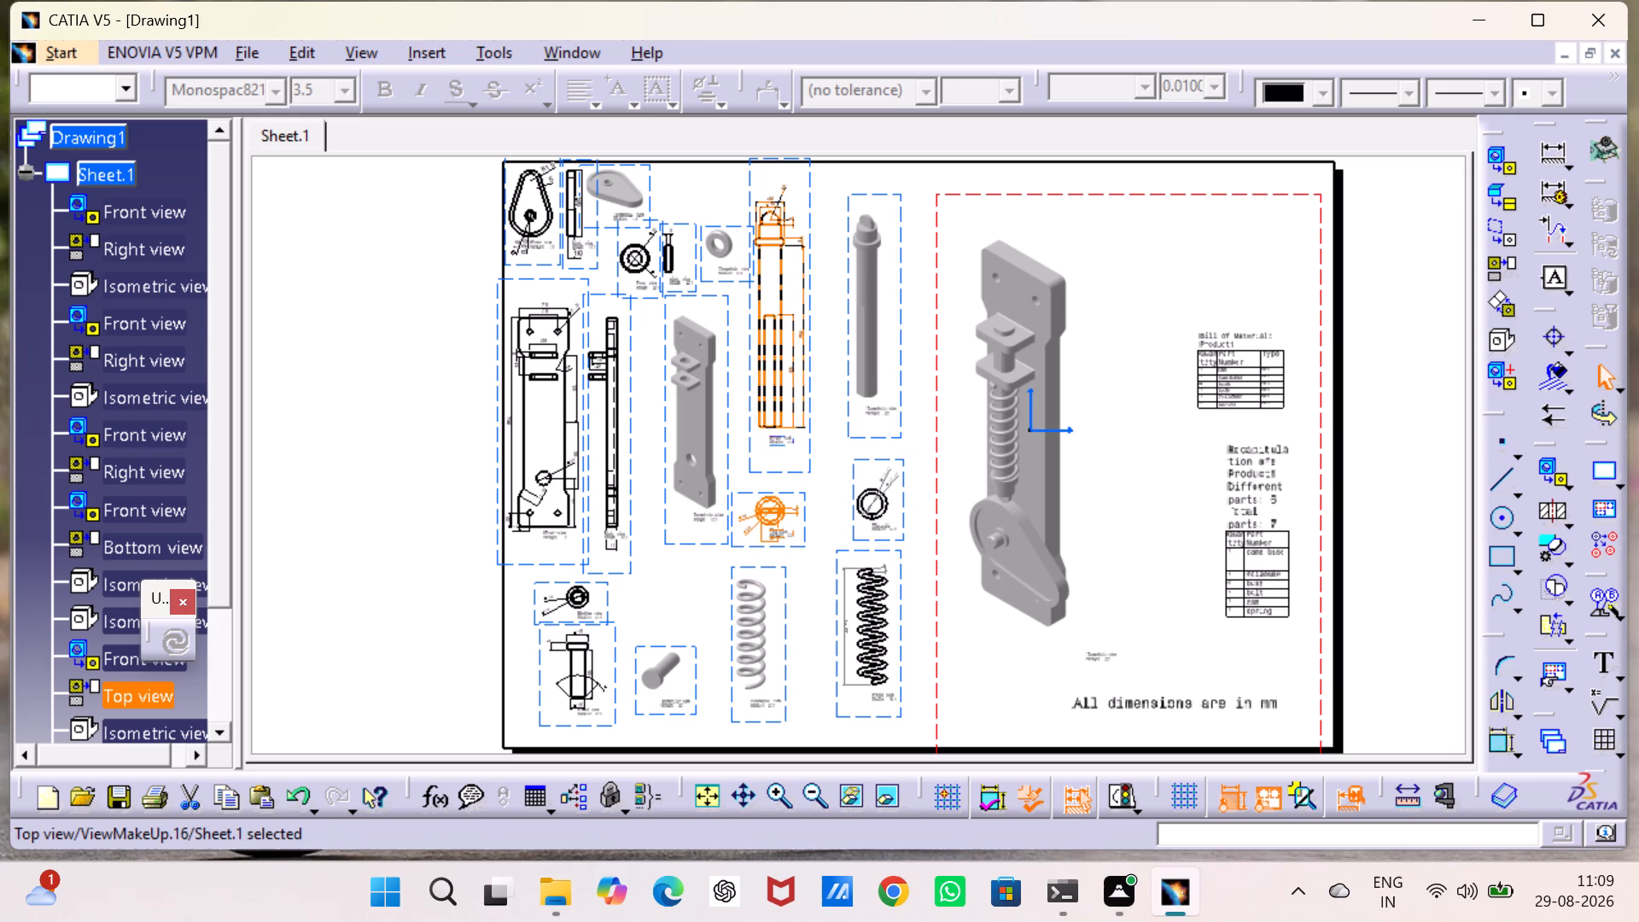
drag(809, 418, 825, 417)
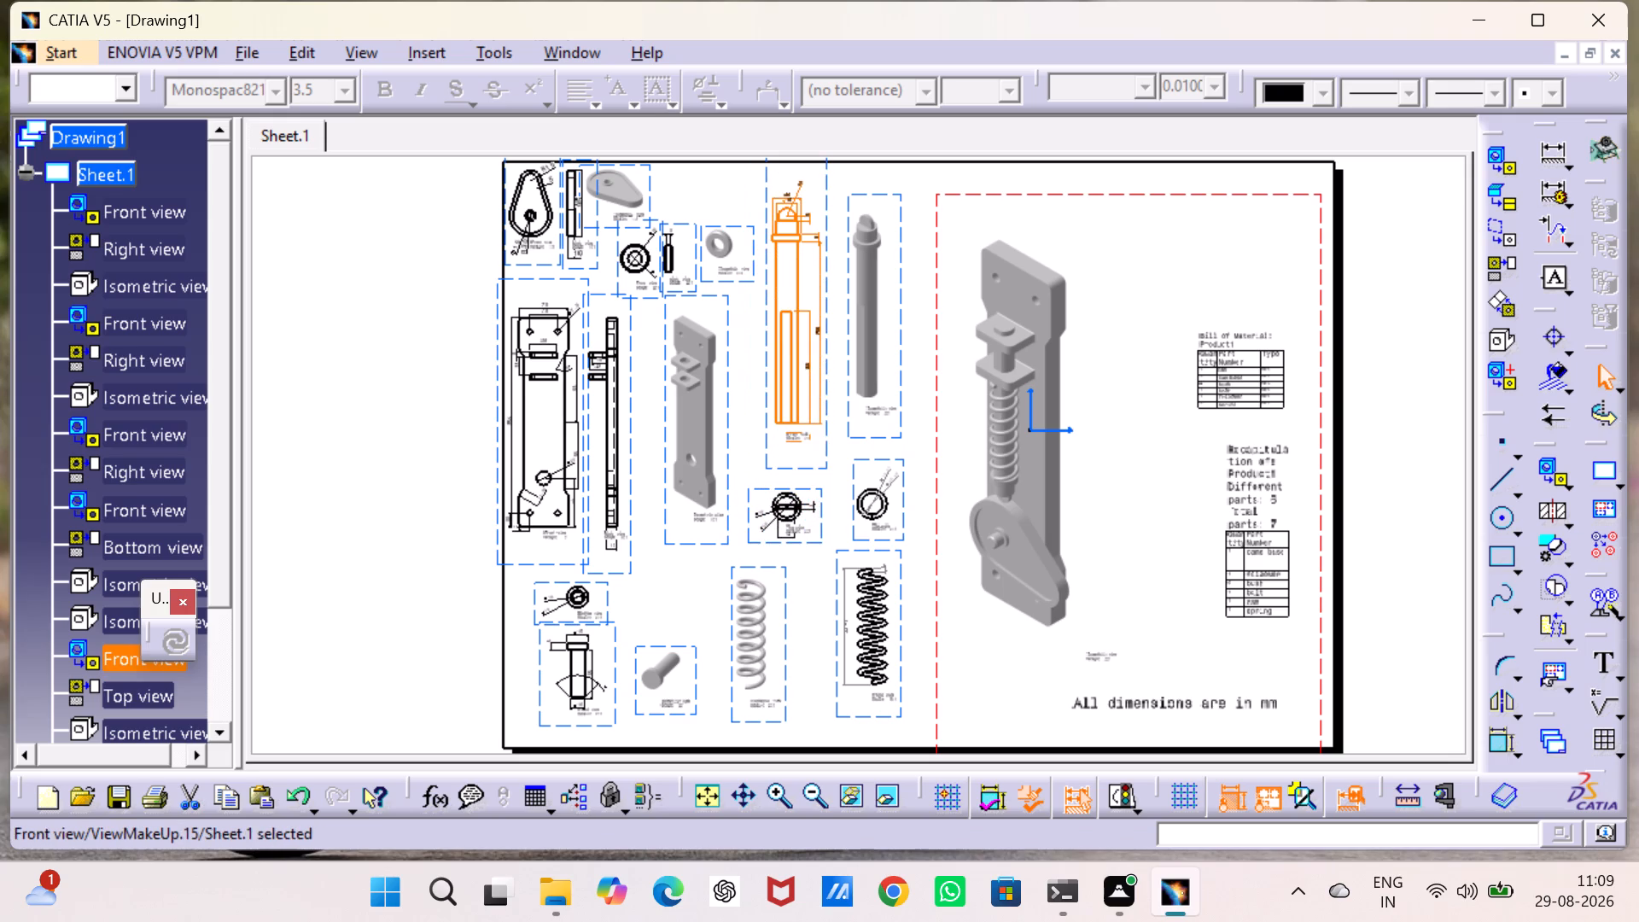
Move the cam base's isometric view slightly down and left, away from the bush and follower views.
drag(728, 415, 726, 435)
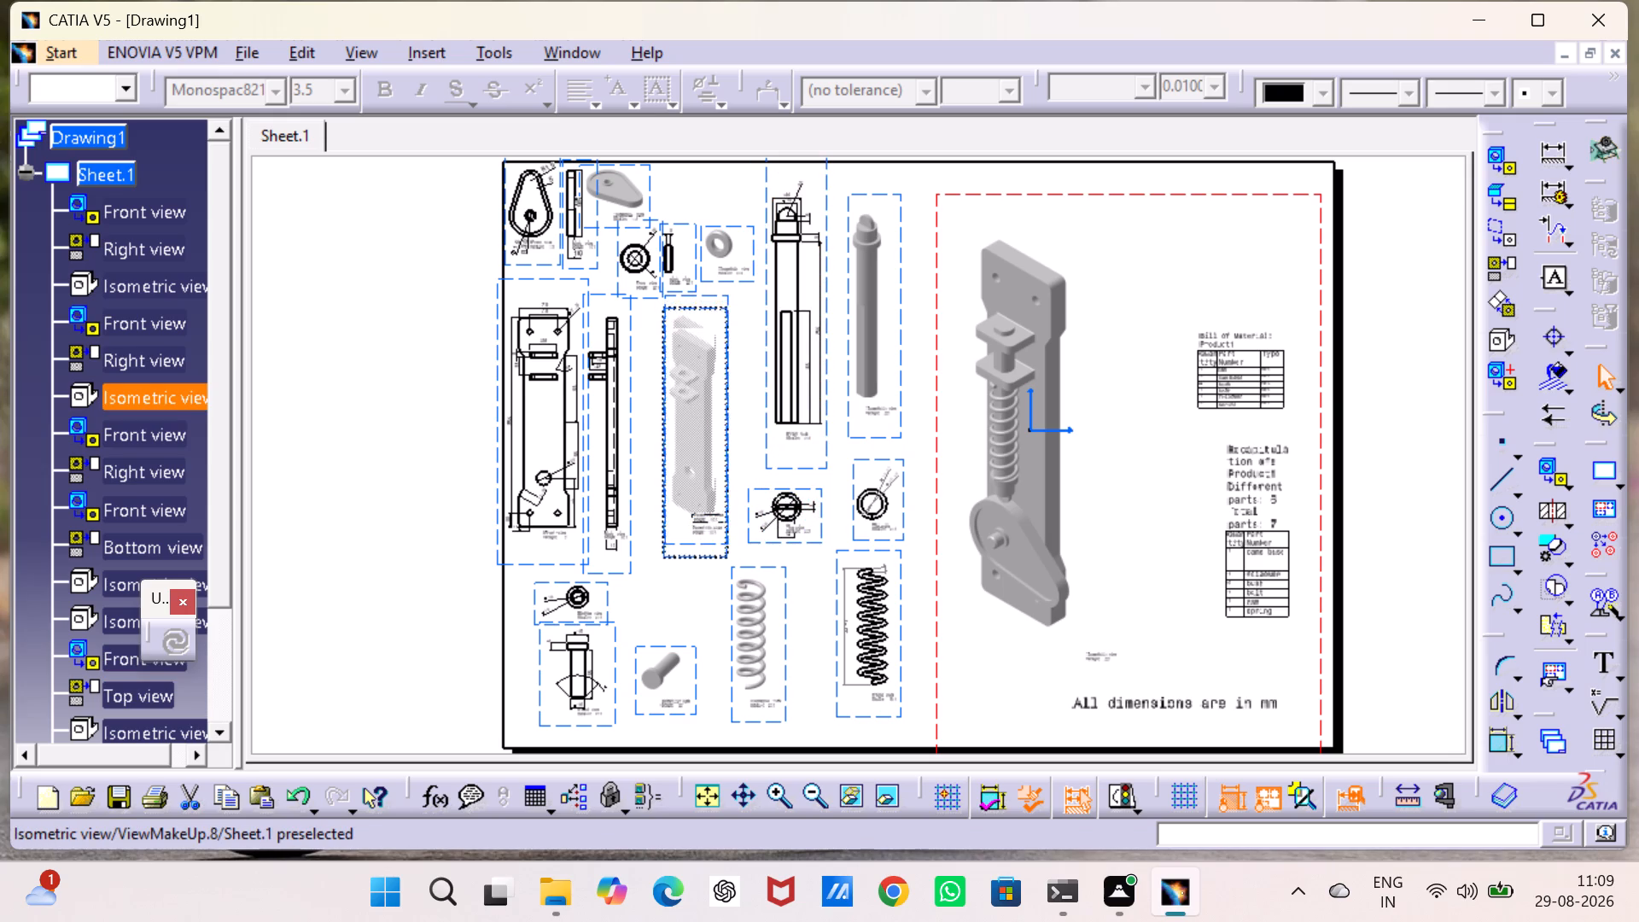
drag(726, 435, 712, 445)
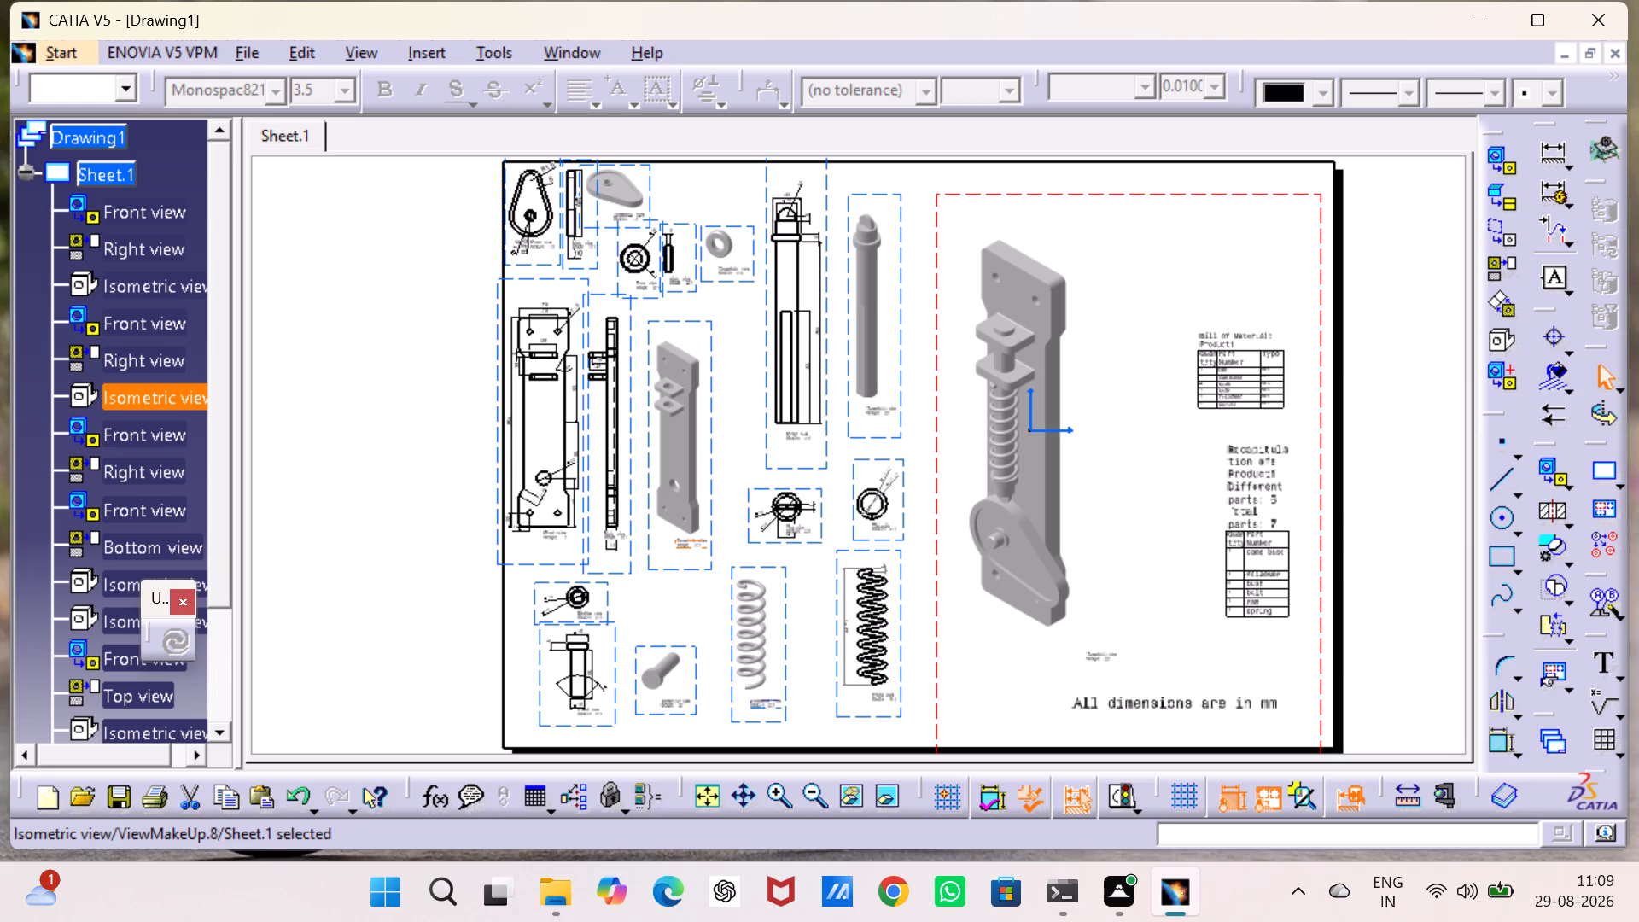
Move the spring's isometric view slightly right, closer to the spring's front view.
drag(782, 614, 811, 616)
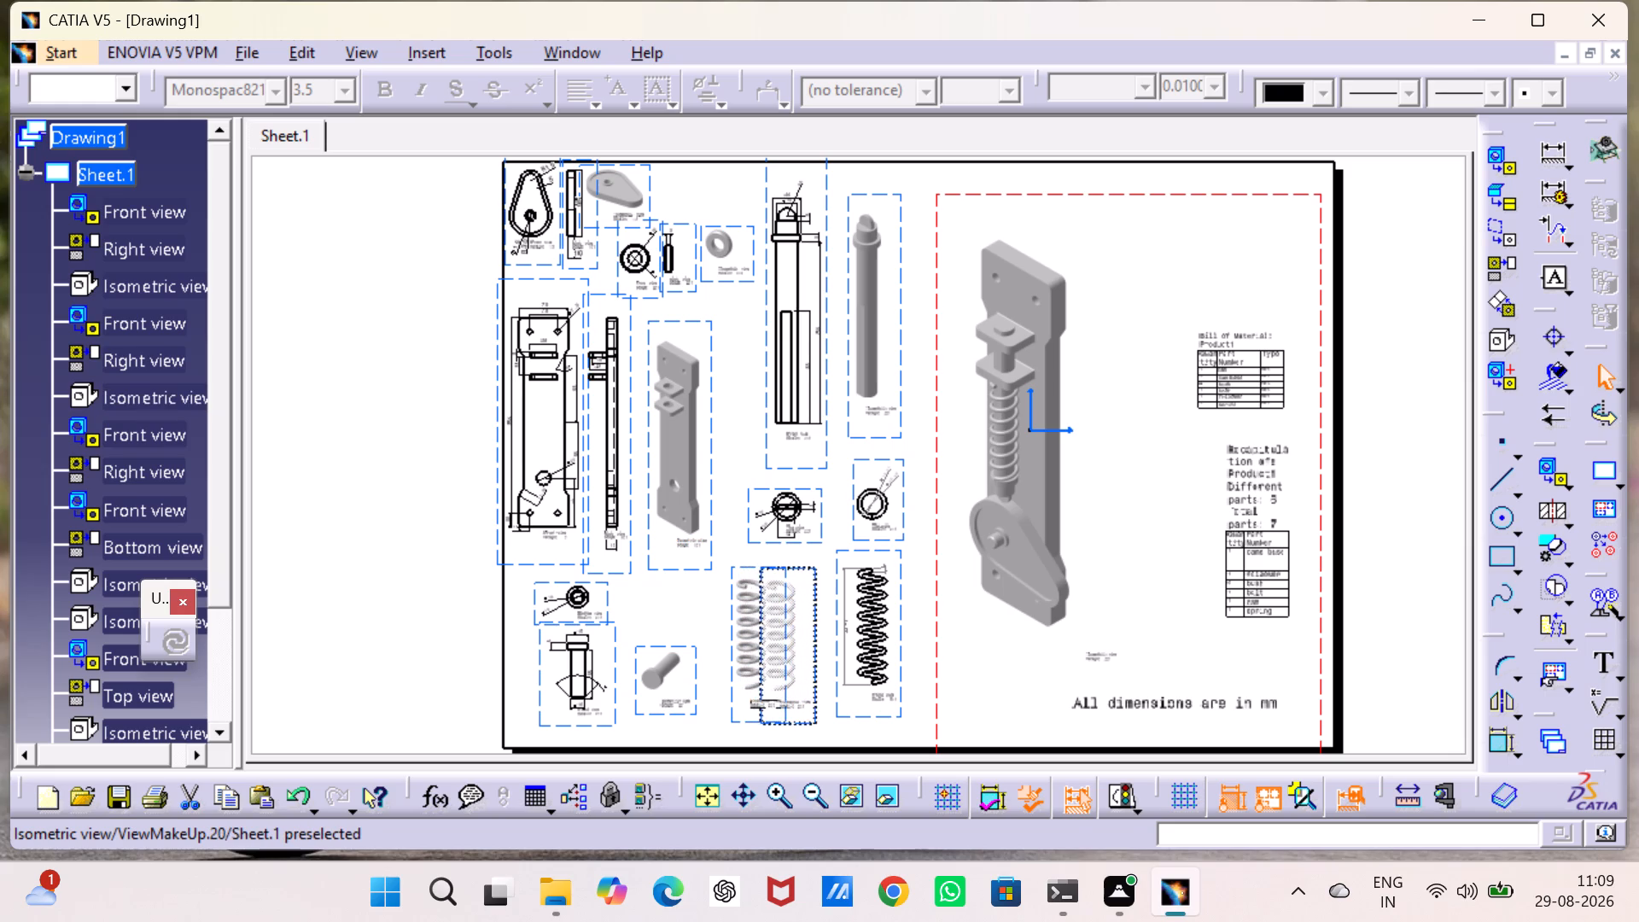
drag(811, 616, 807, 611)
Move the cam's isometric view slightly right, clear of the cam's right view.
middle_drag(810, 504, 852, 659)
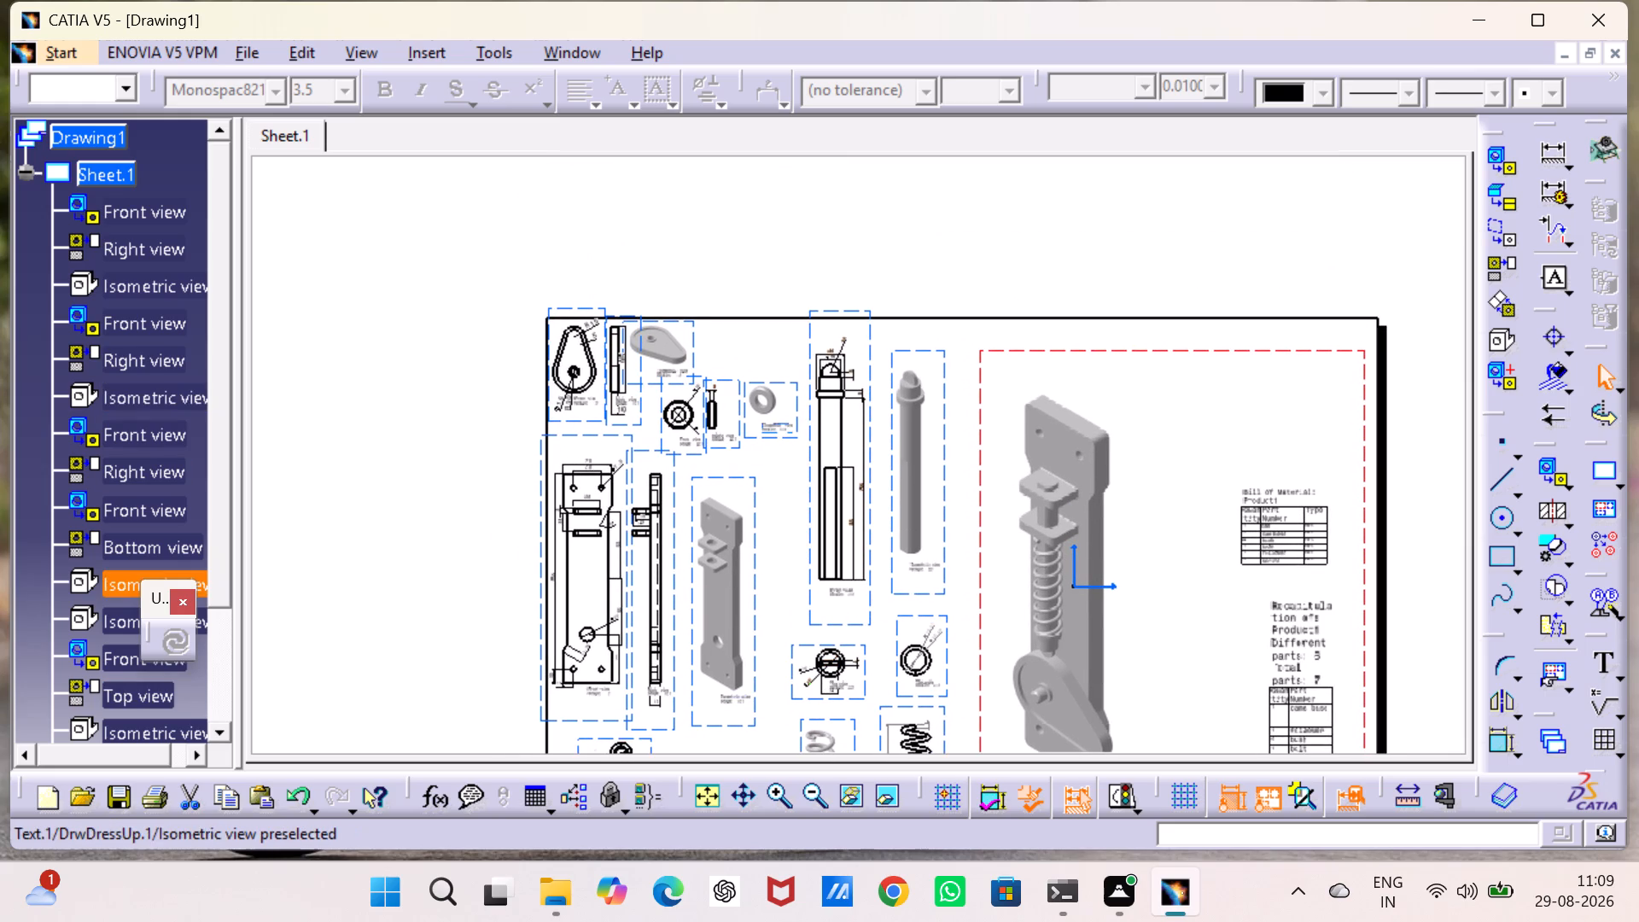
drag(693, 344, 724, 351)
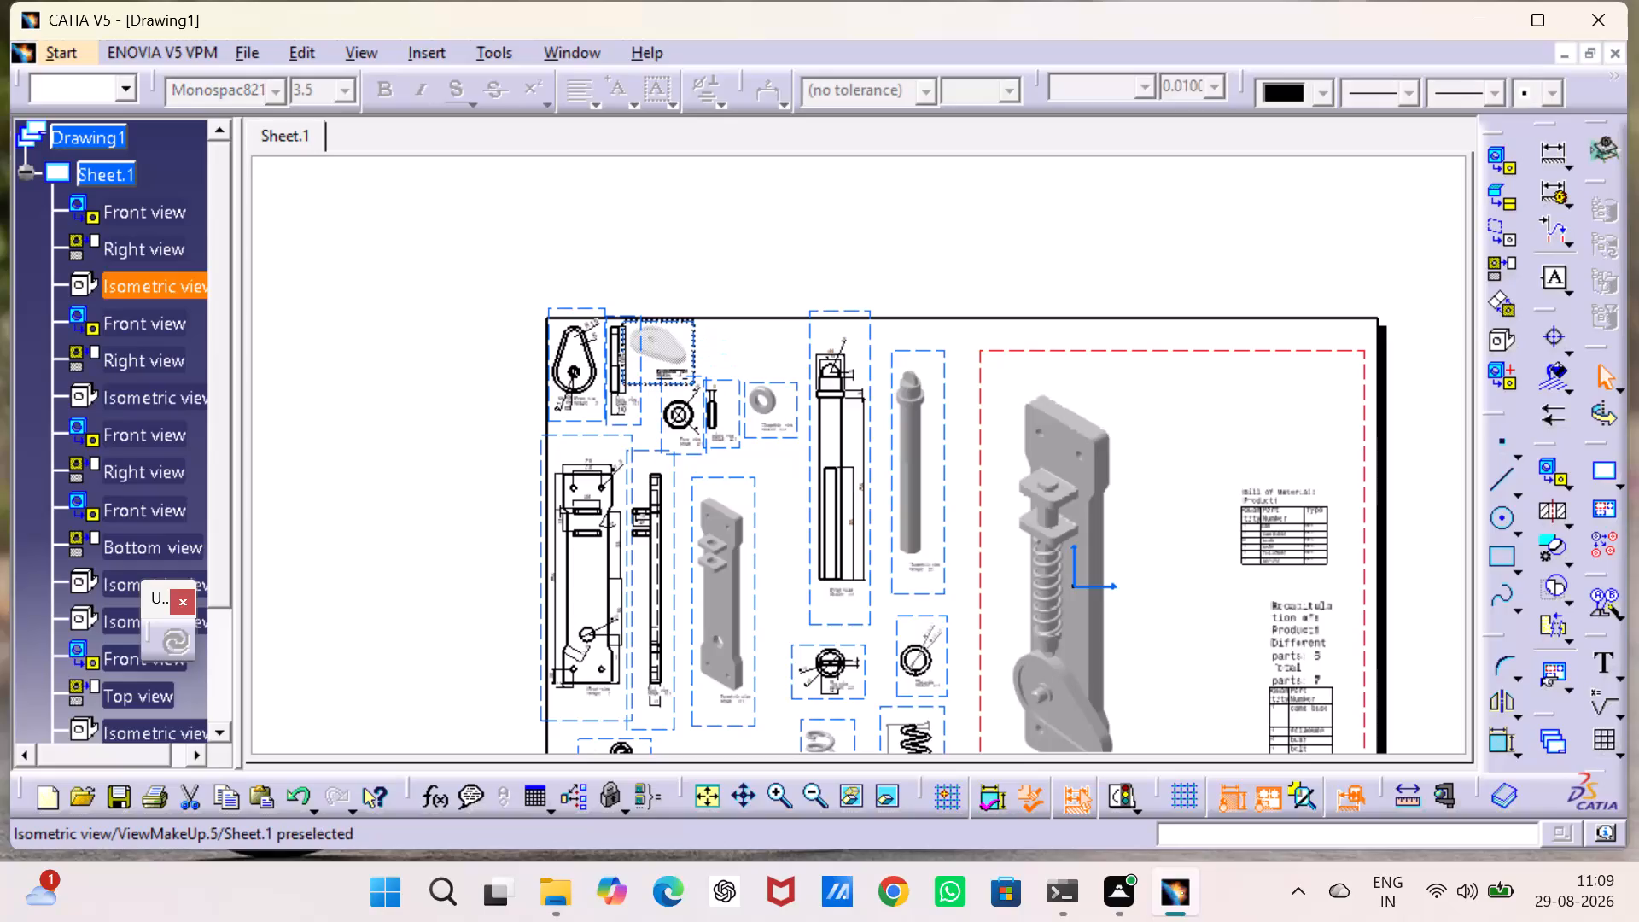
drag(724, 351, 725, 351)
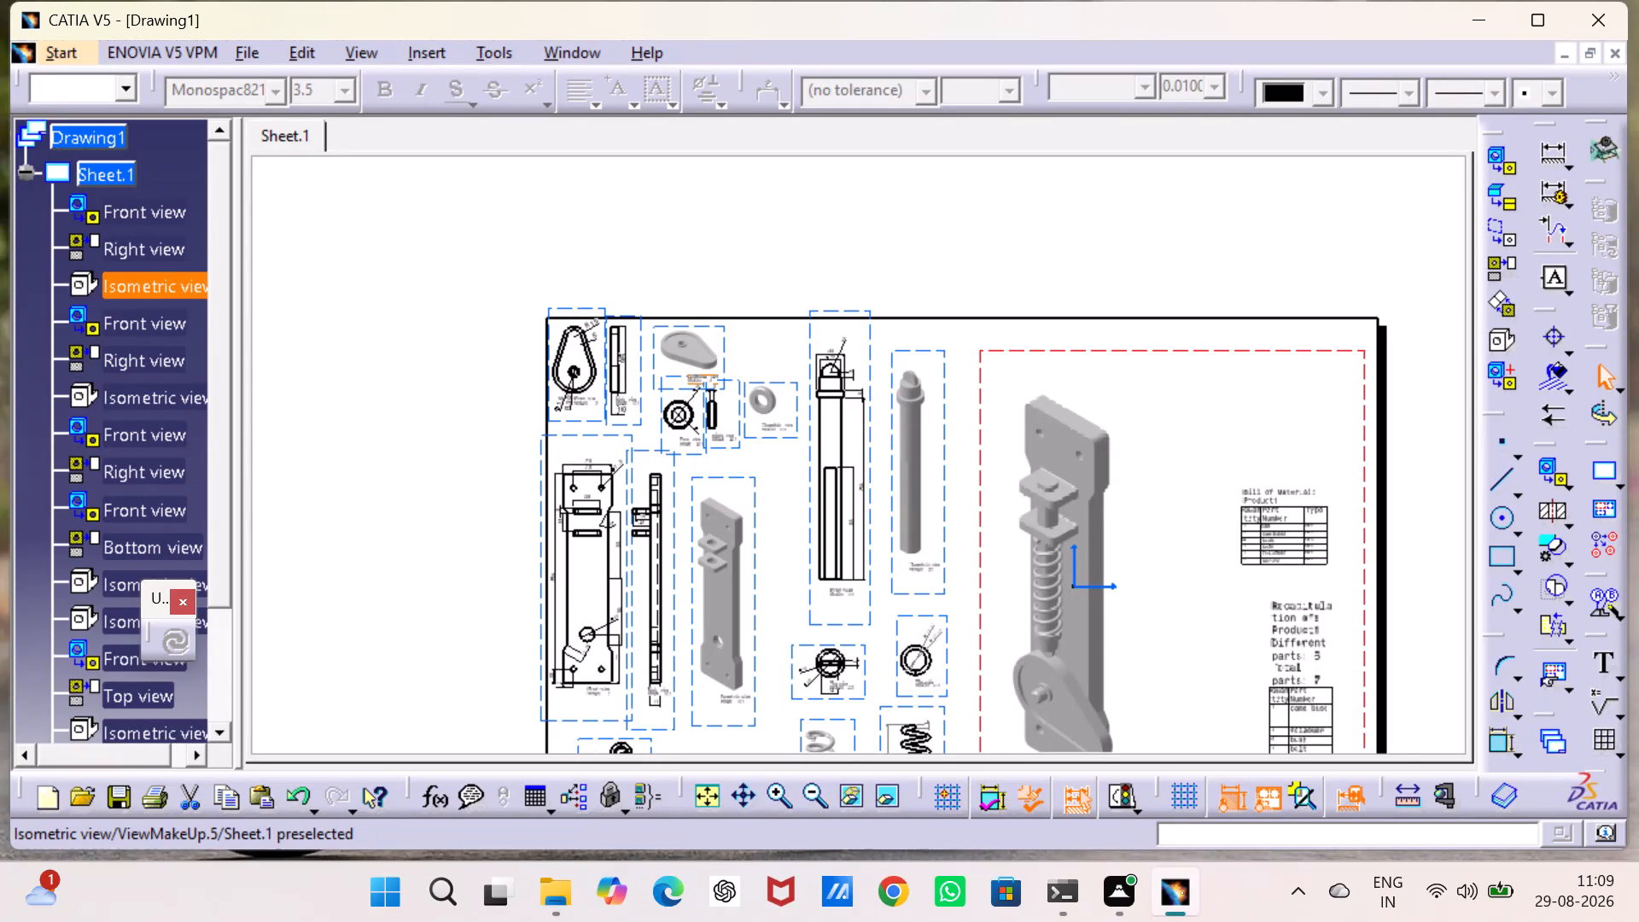
click(724, 333)
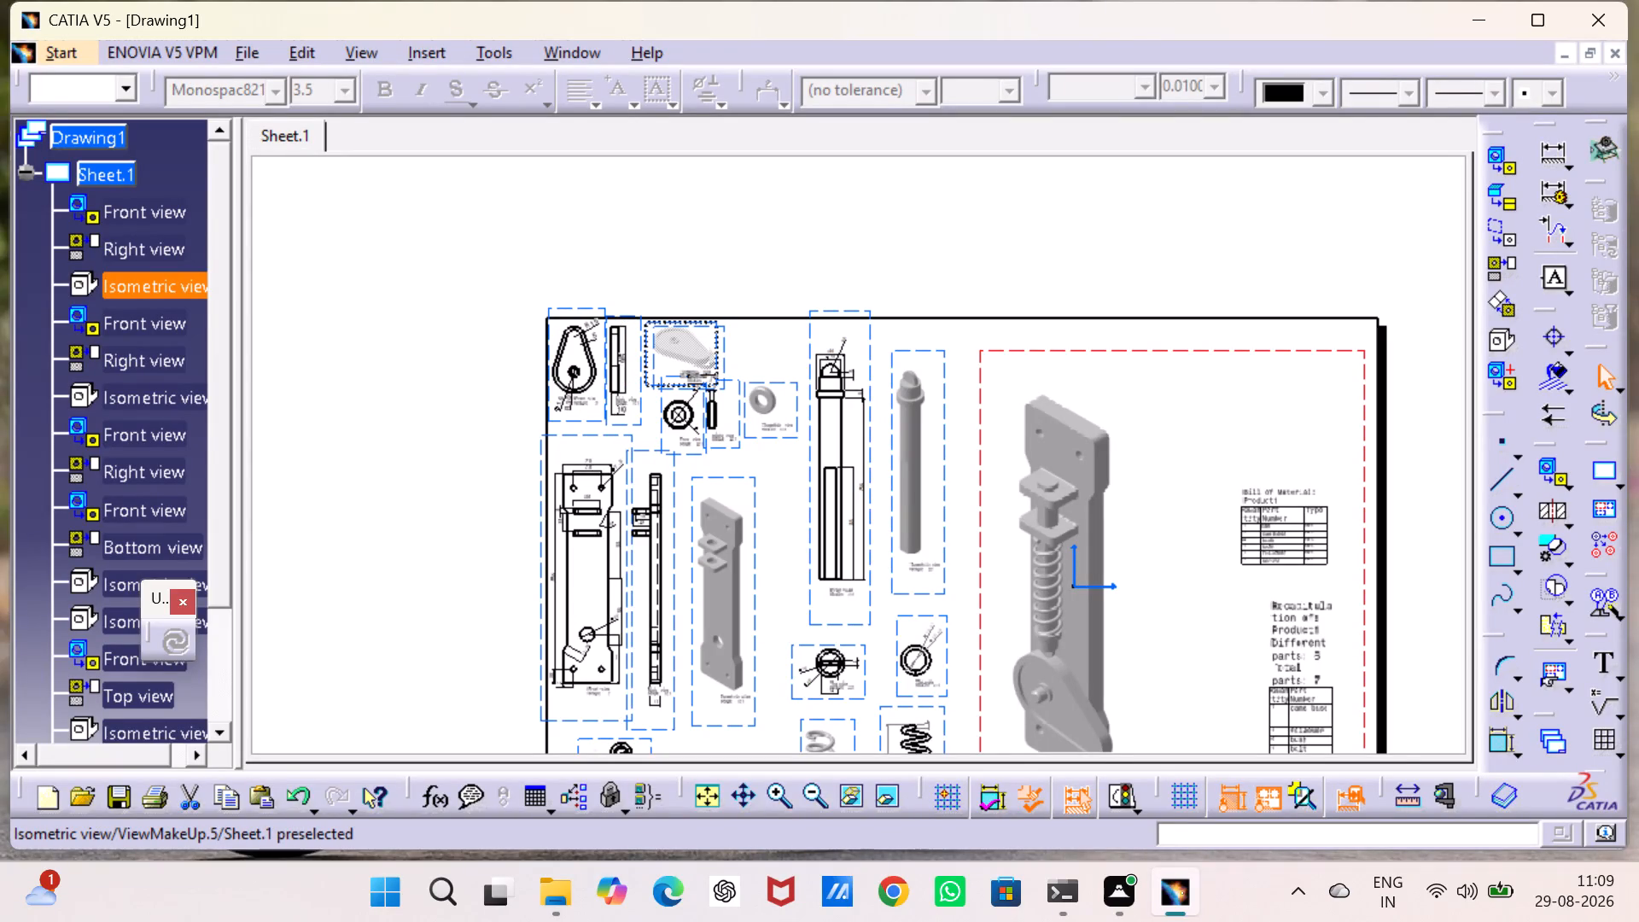
click(763, 353)
Save the drawing in PDF format as cam assembly.pdf in the 3d projects folder, overwriting the existing file.
middle_drag(763, 340, 745, 249)
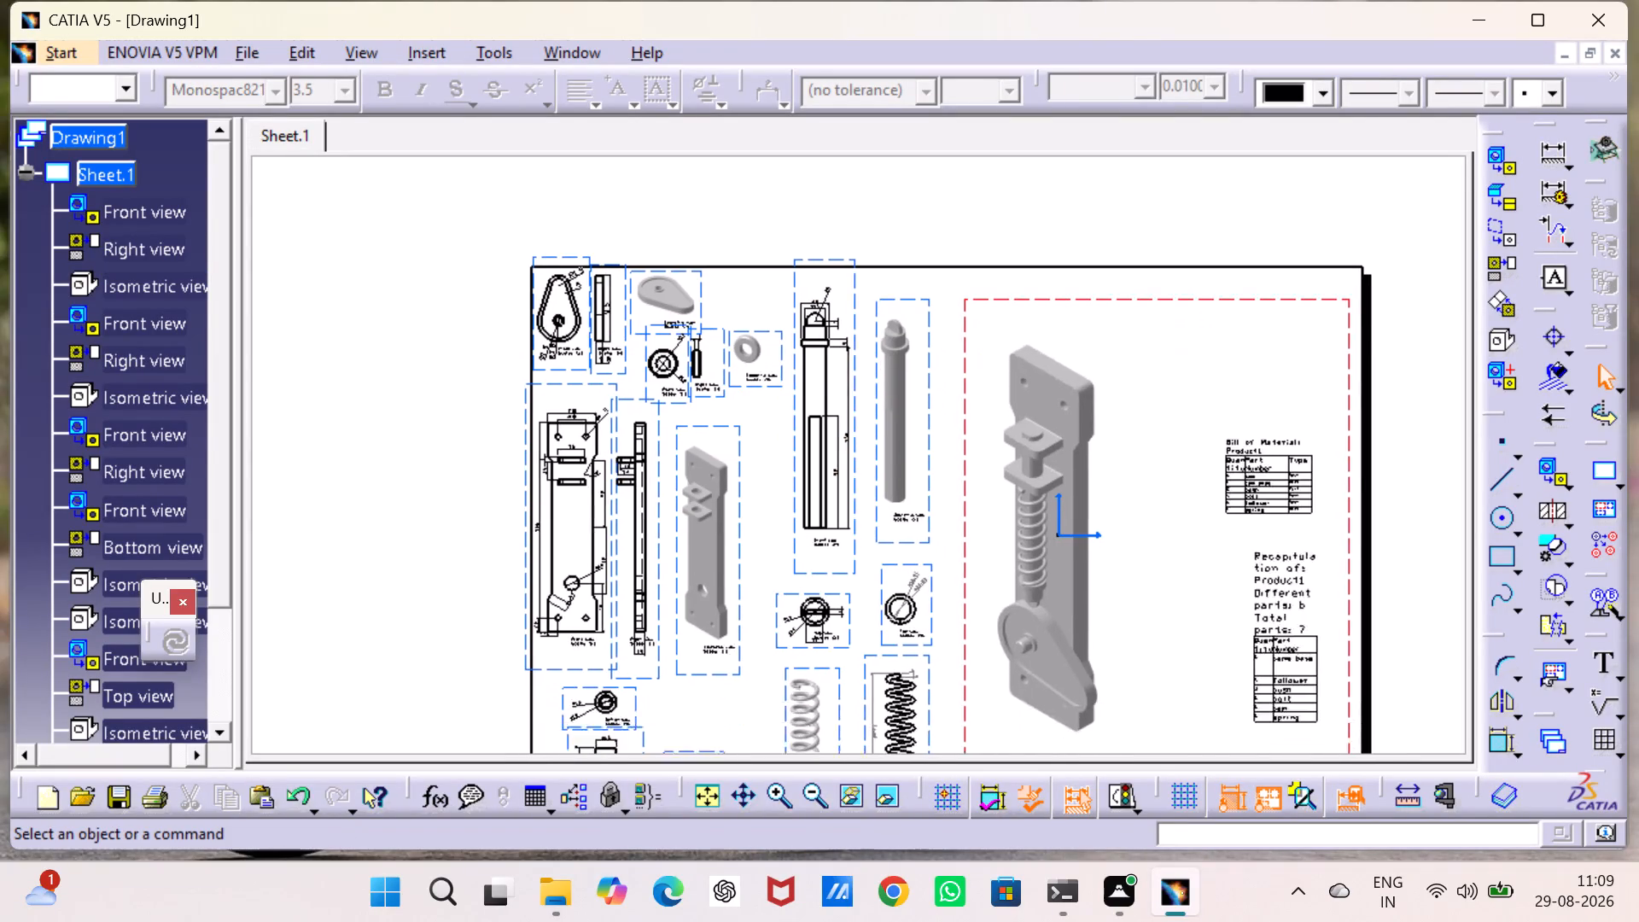
middle_drag(745, 249, 737, 192)
middle_drag(740, 387, 738, 301)
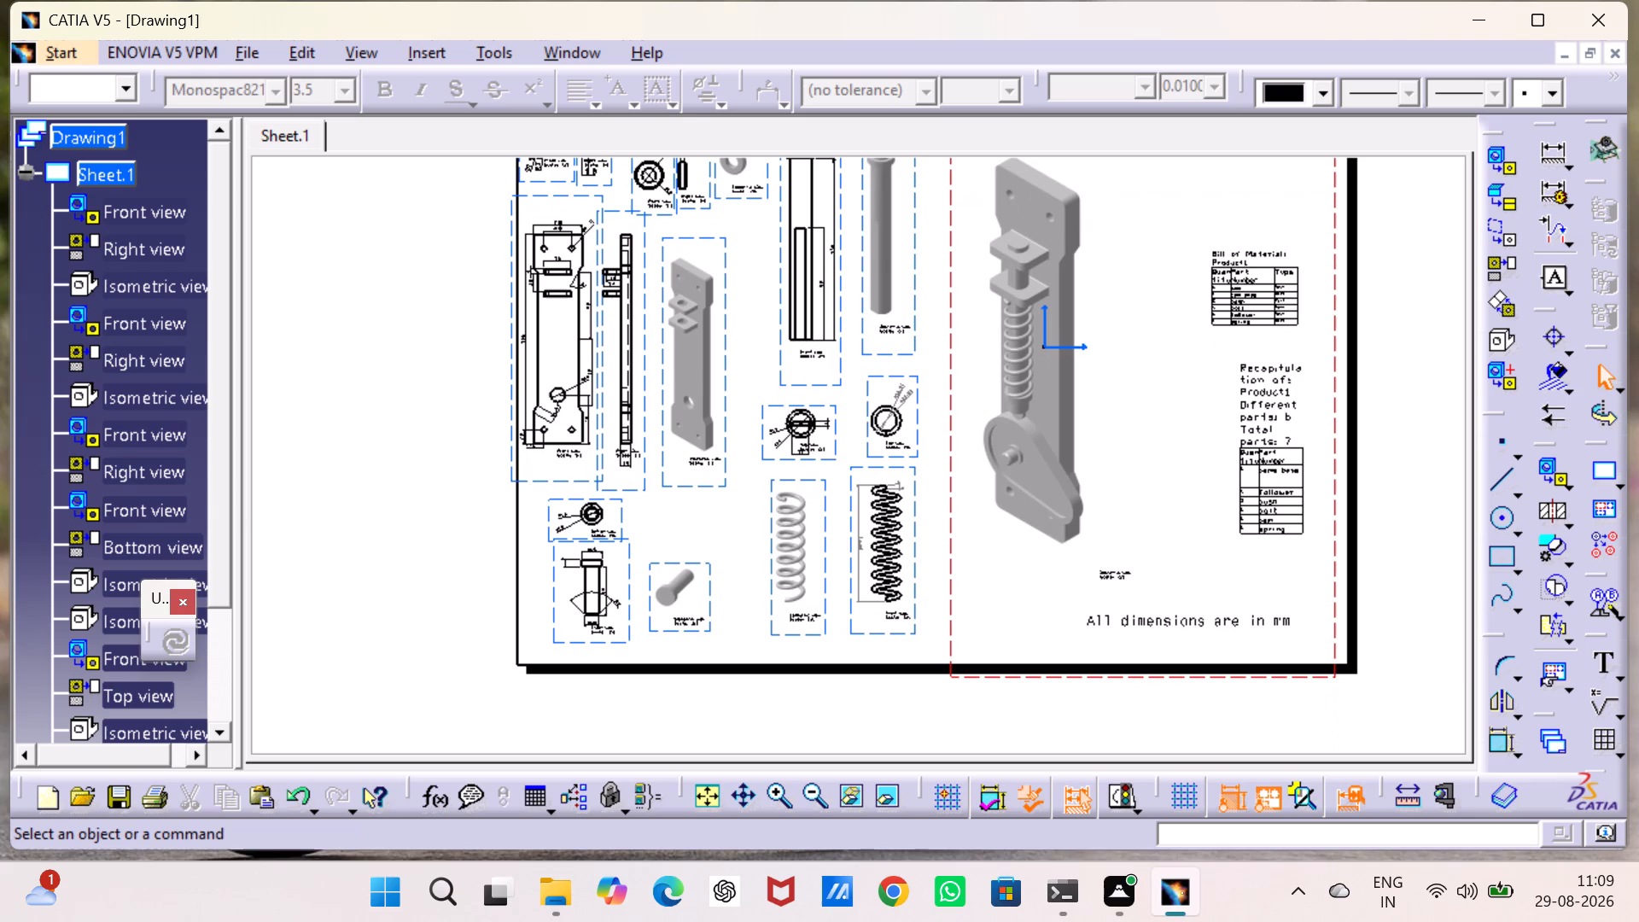
middle_drag(738, 301, 674, 392)
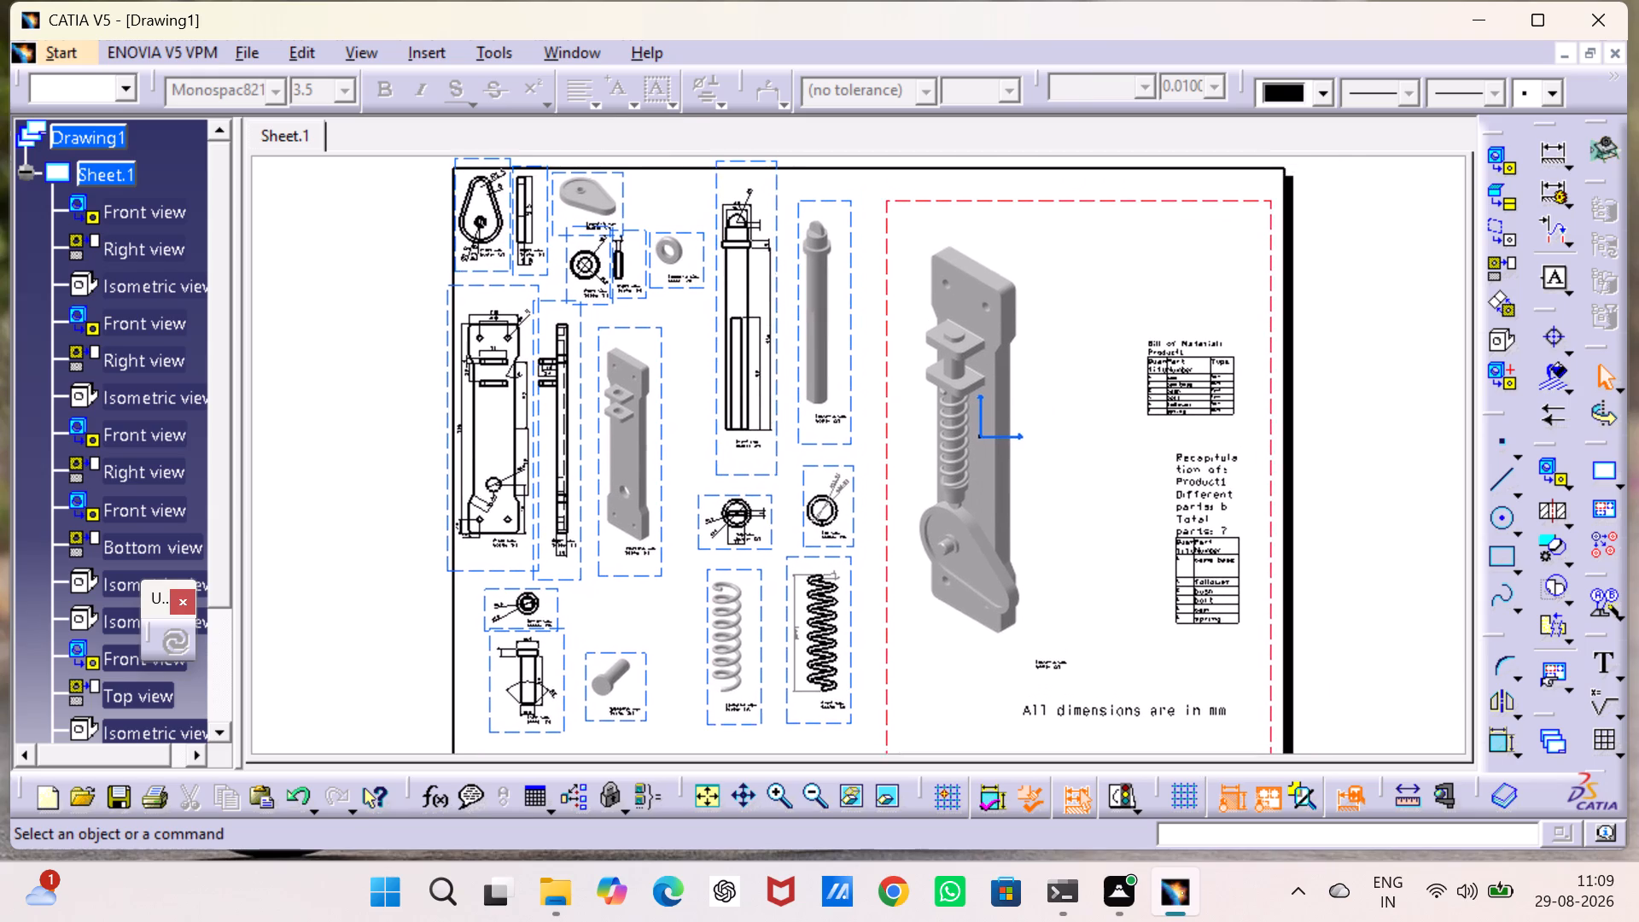
middle_drag(674, 392, 661, 359)
key(ctrl+s)
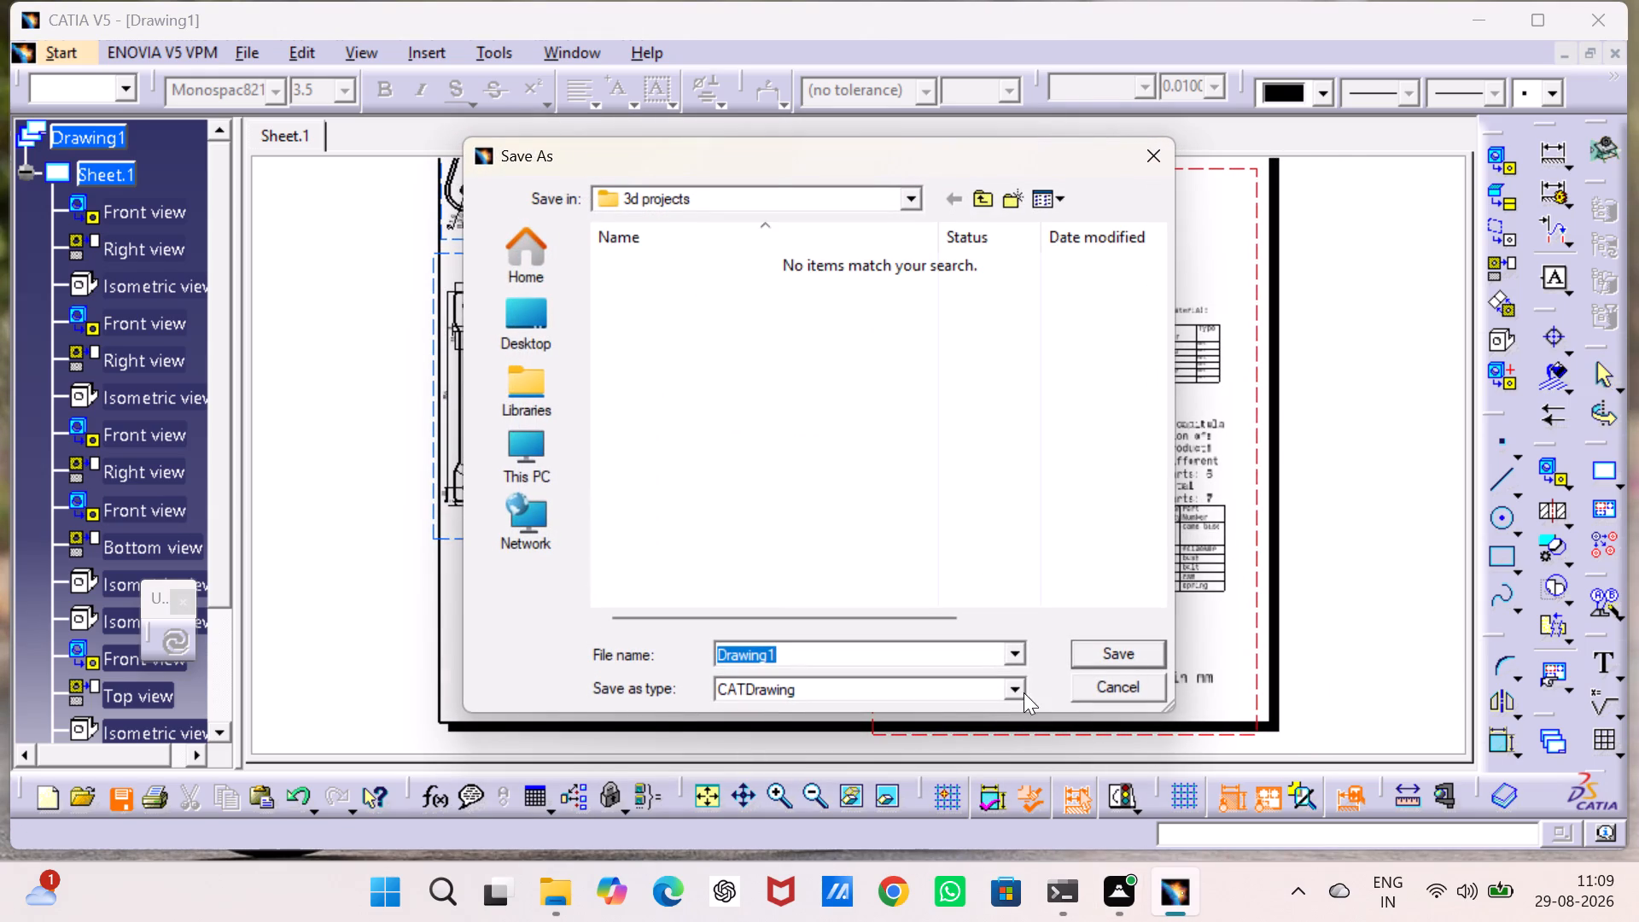
click(1014, 681)
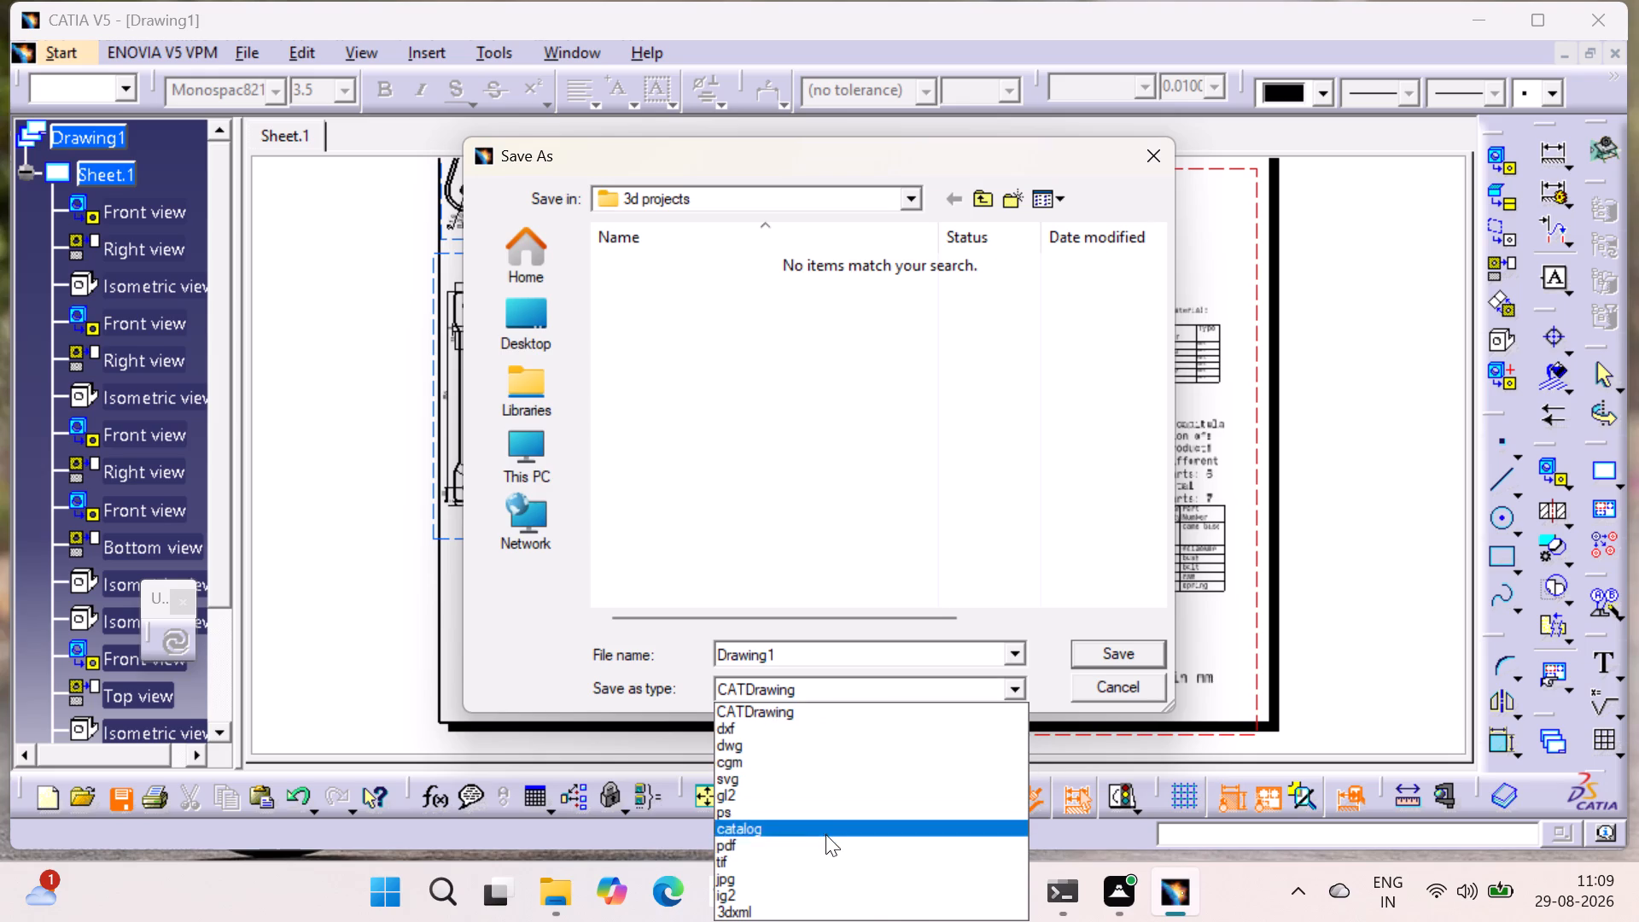
click(803, 848)
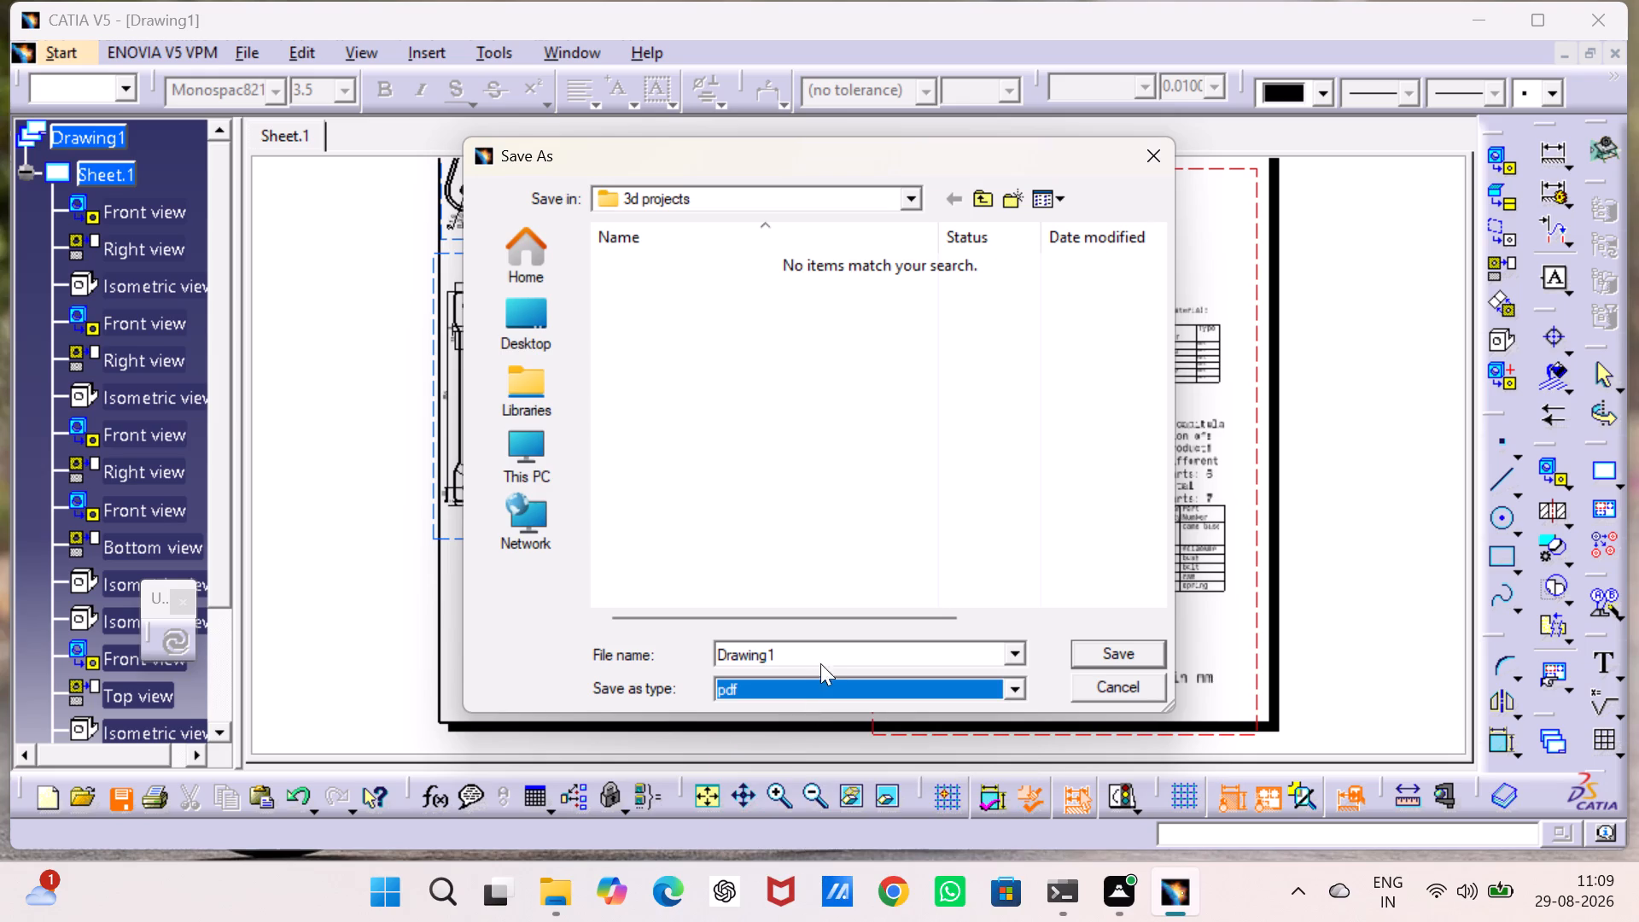
click(823, 658)
key(c)
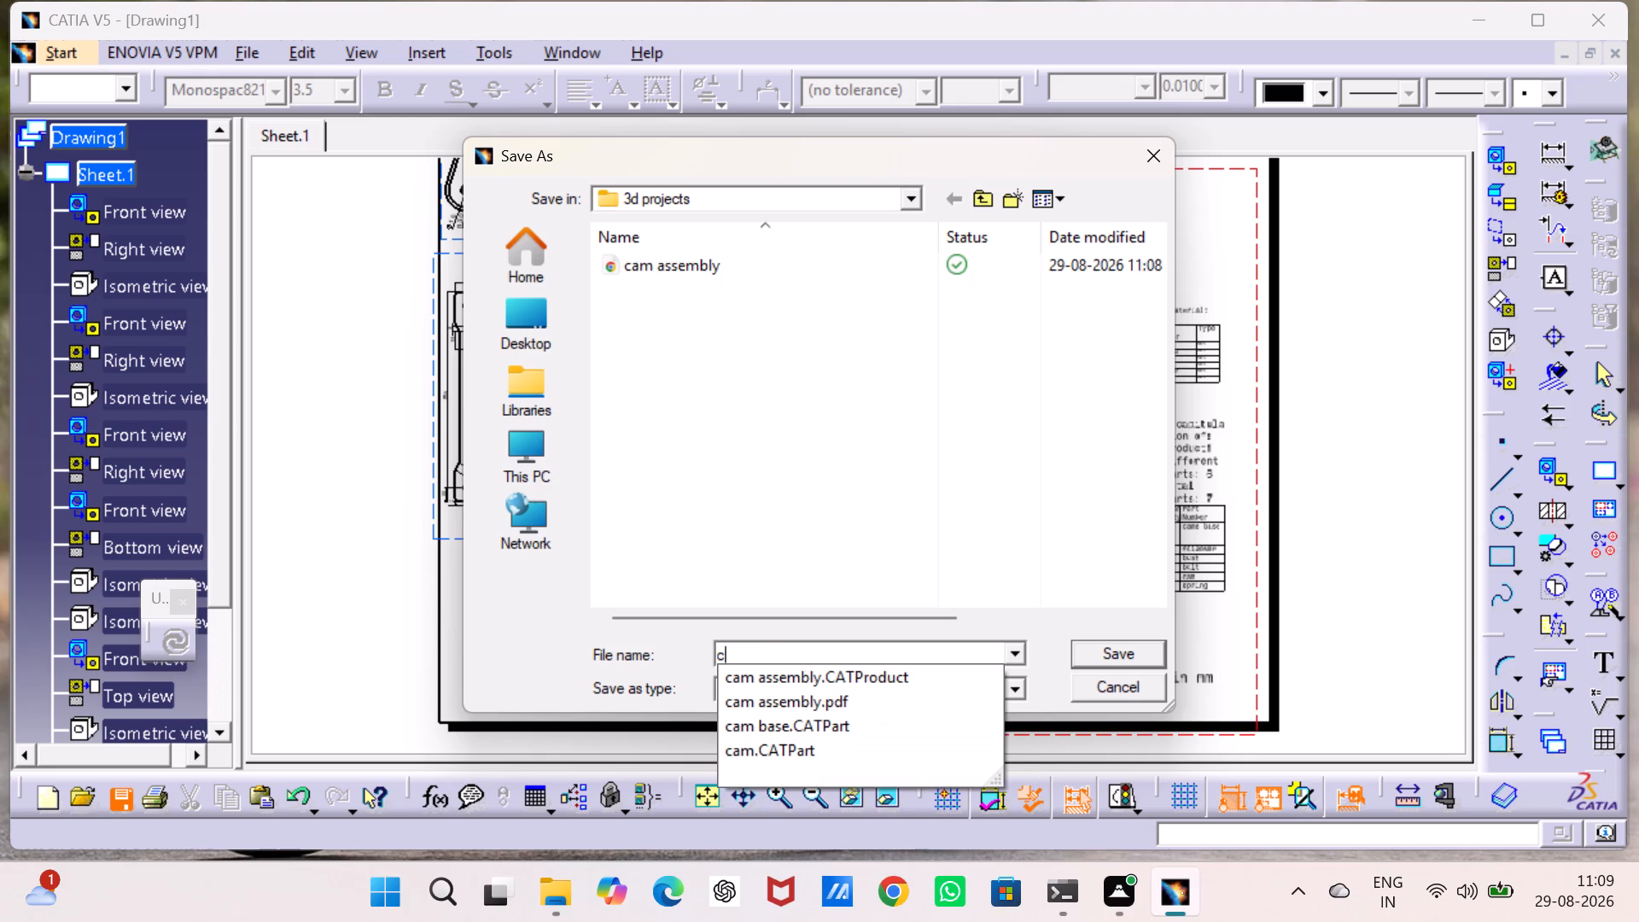
click(846, 709)
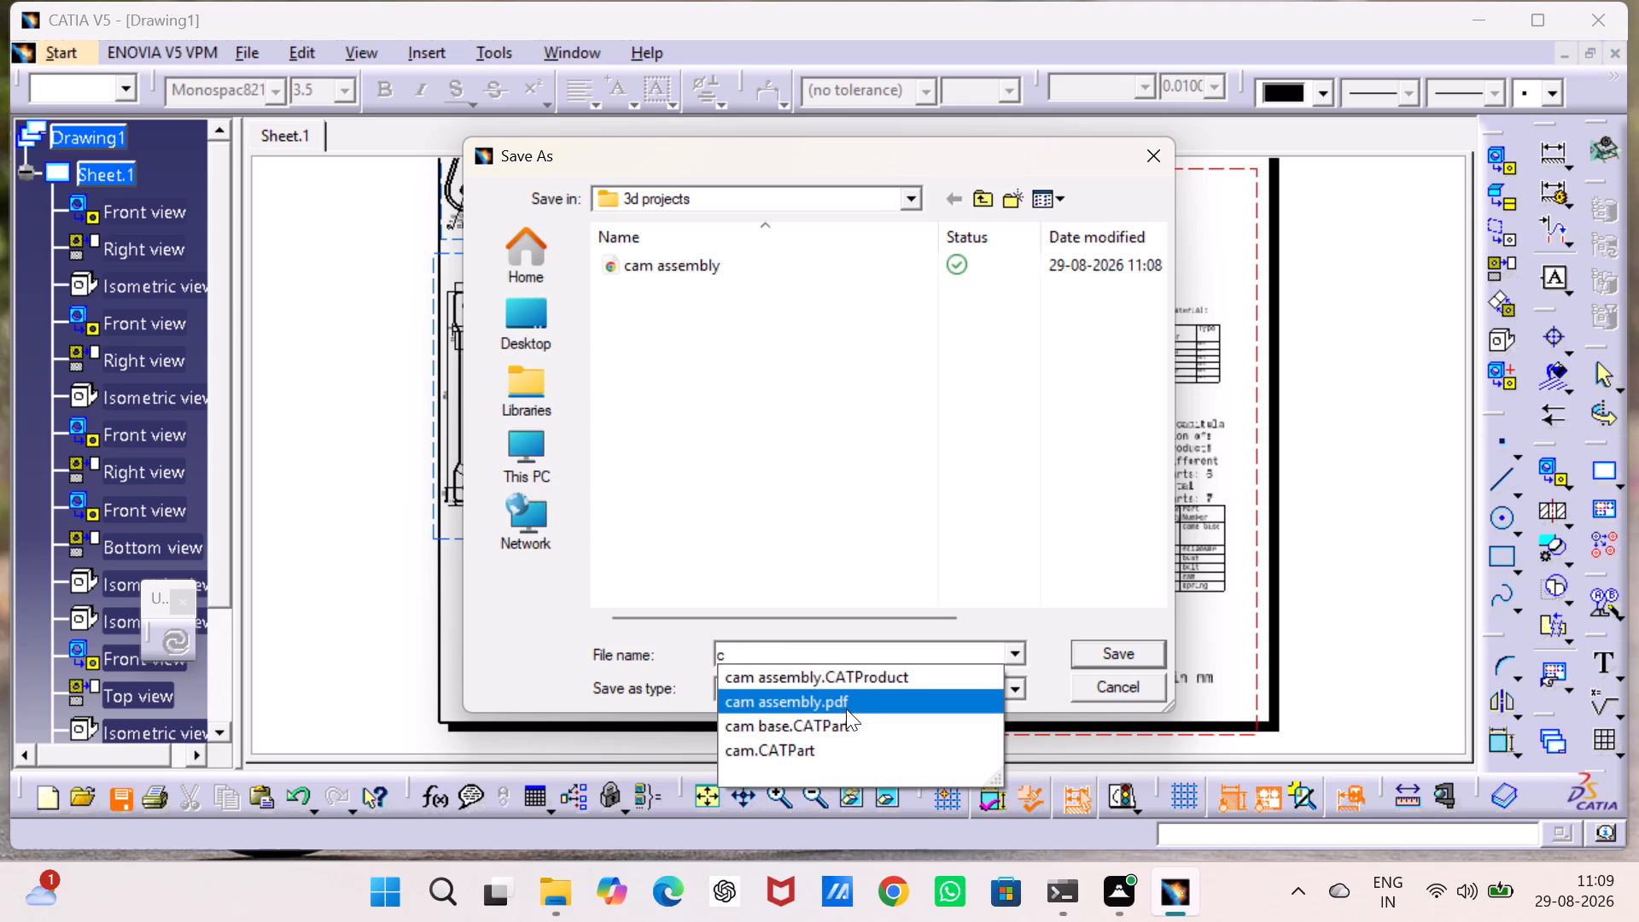
click(1101, 654)
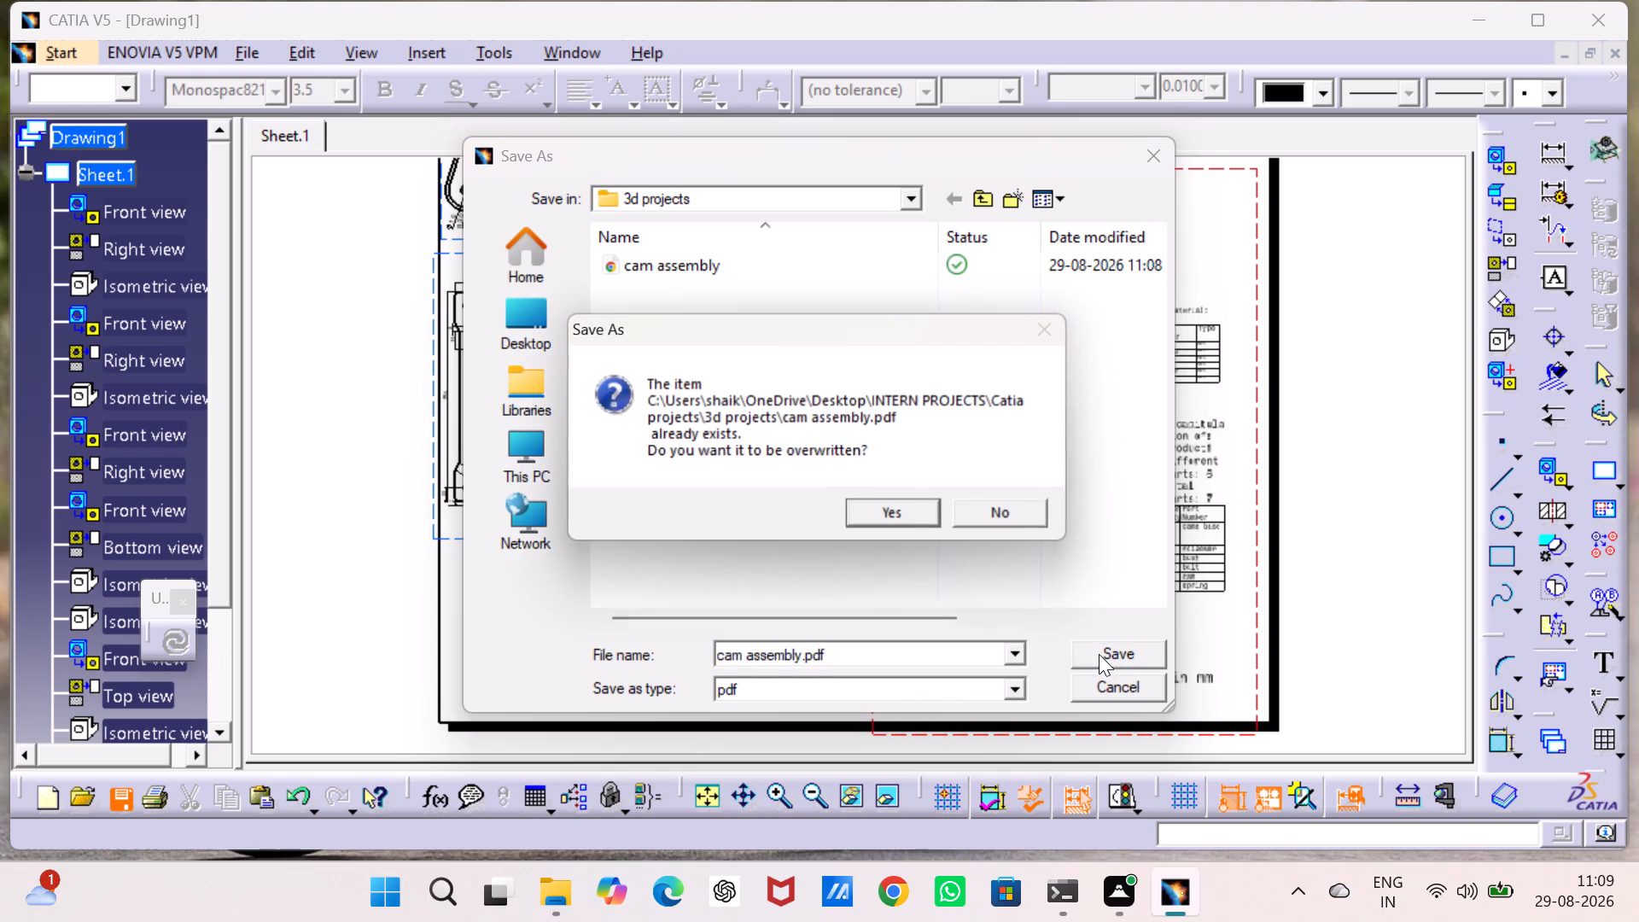
click(894, 494)
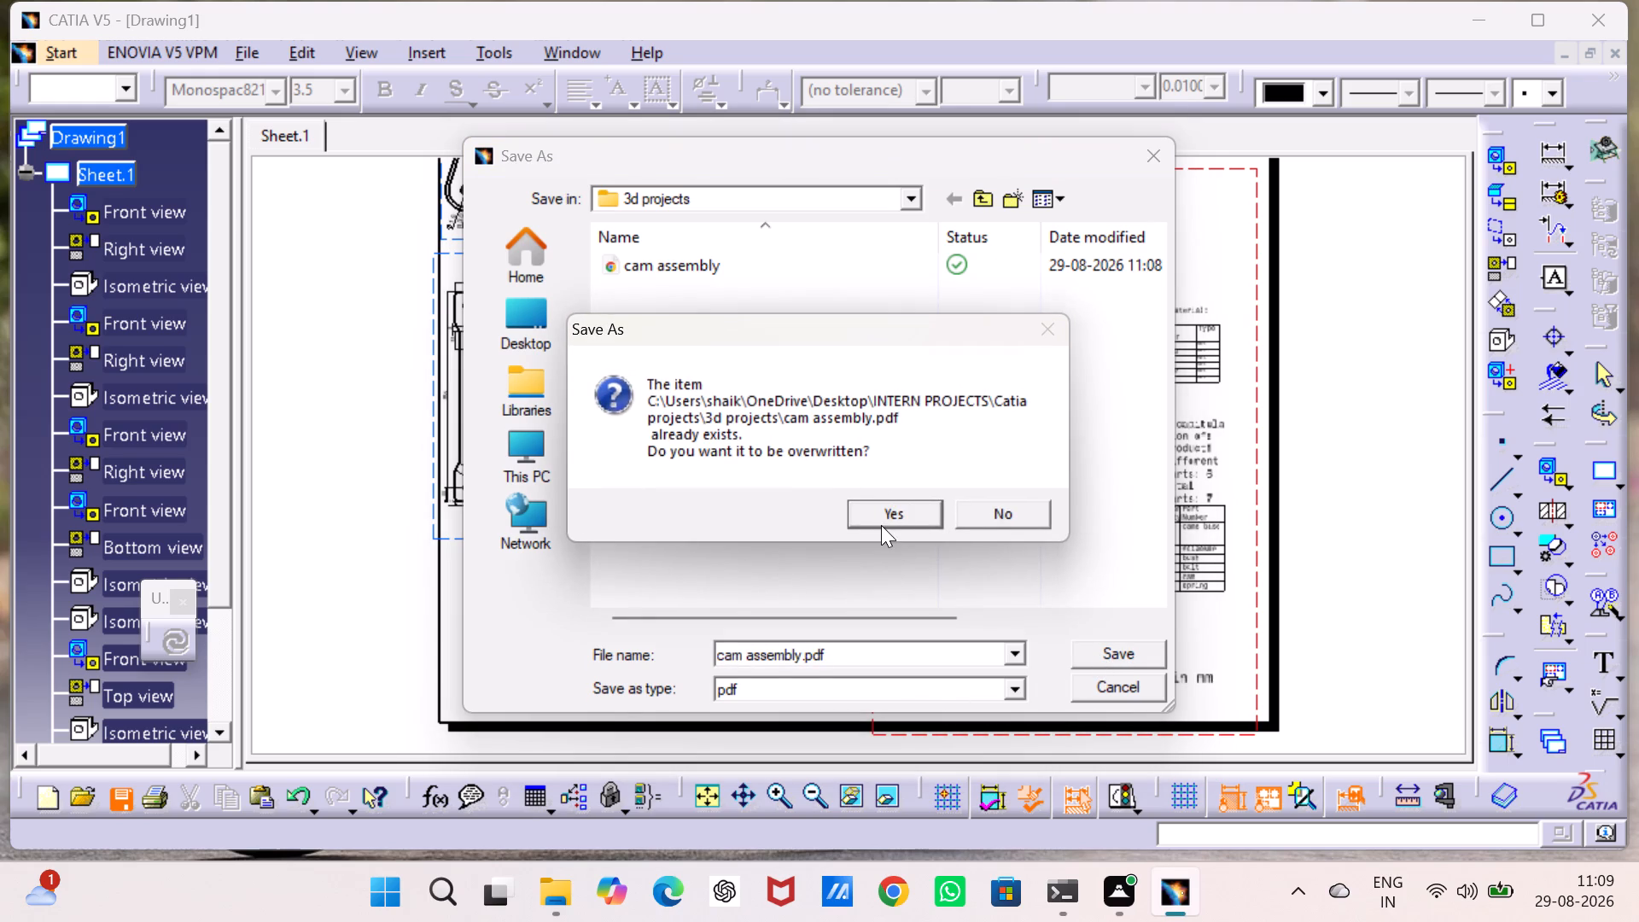
click(881, 525)
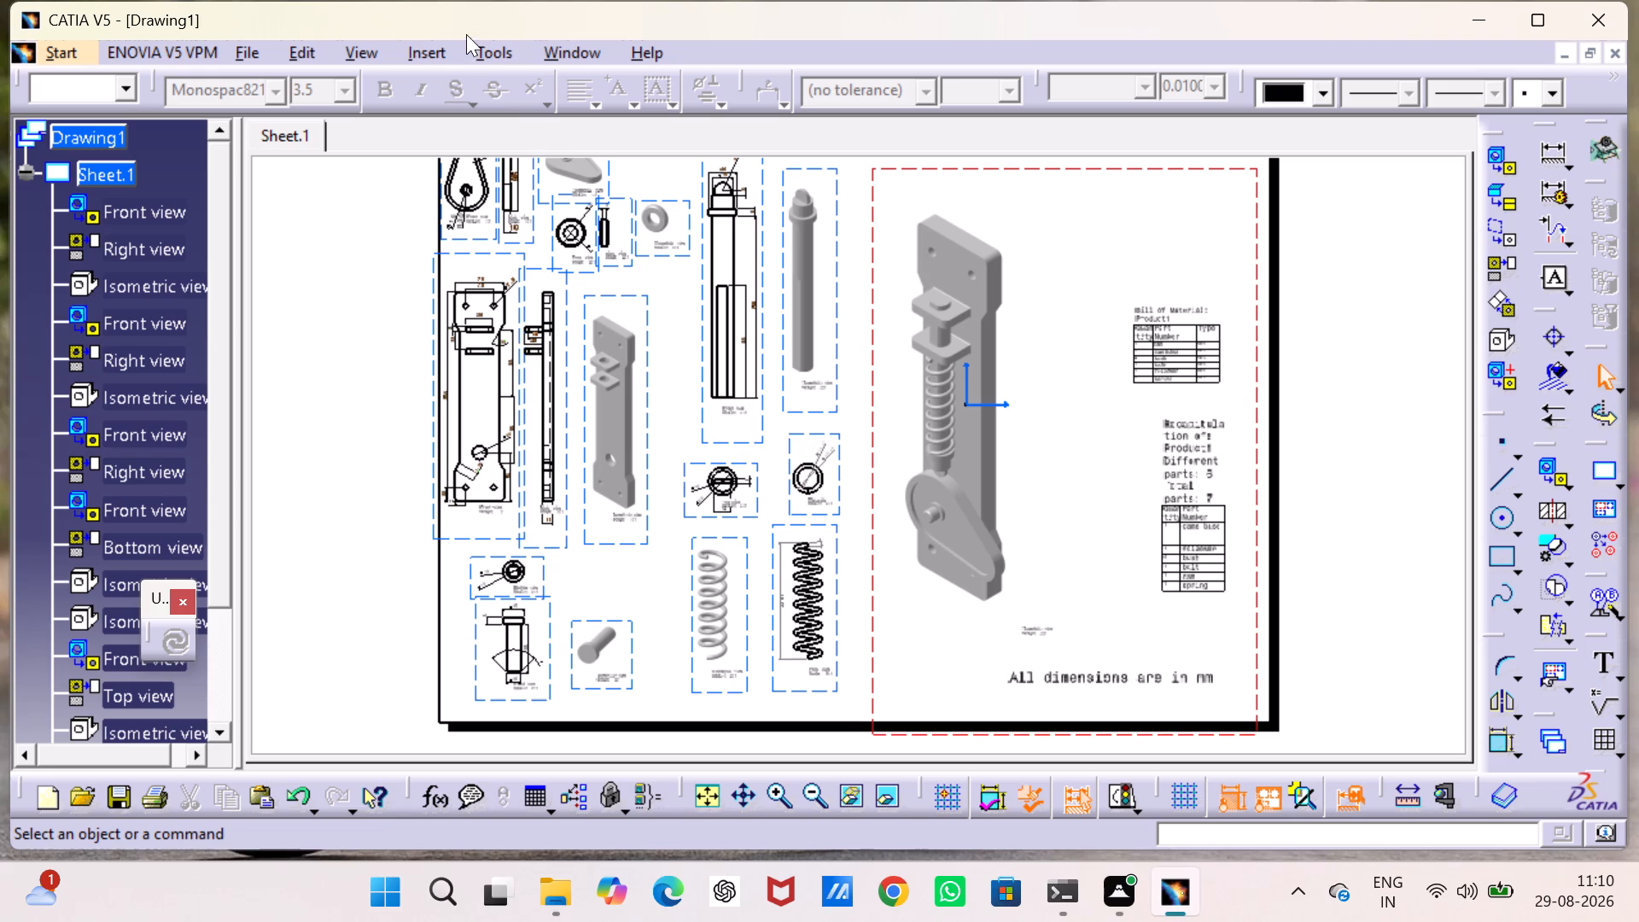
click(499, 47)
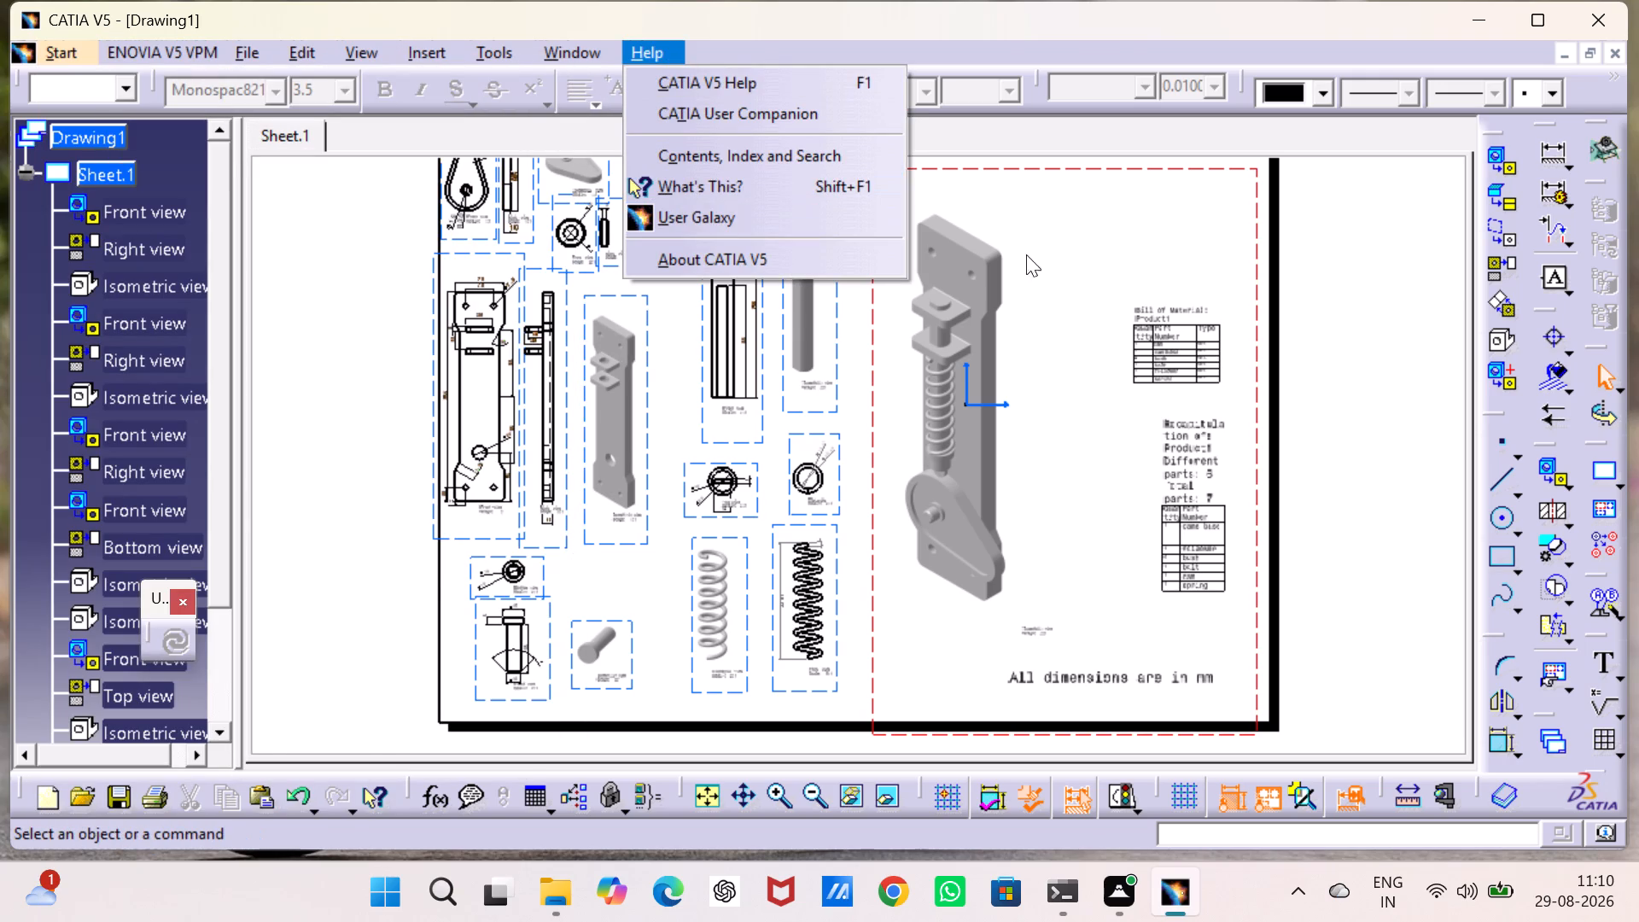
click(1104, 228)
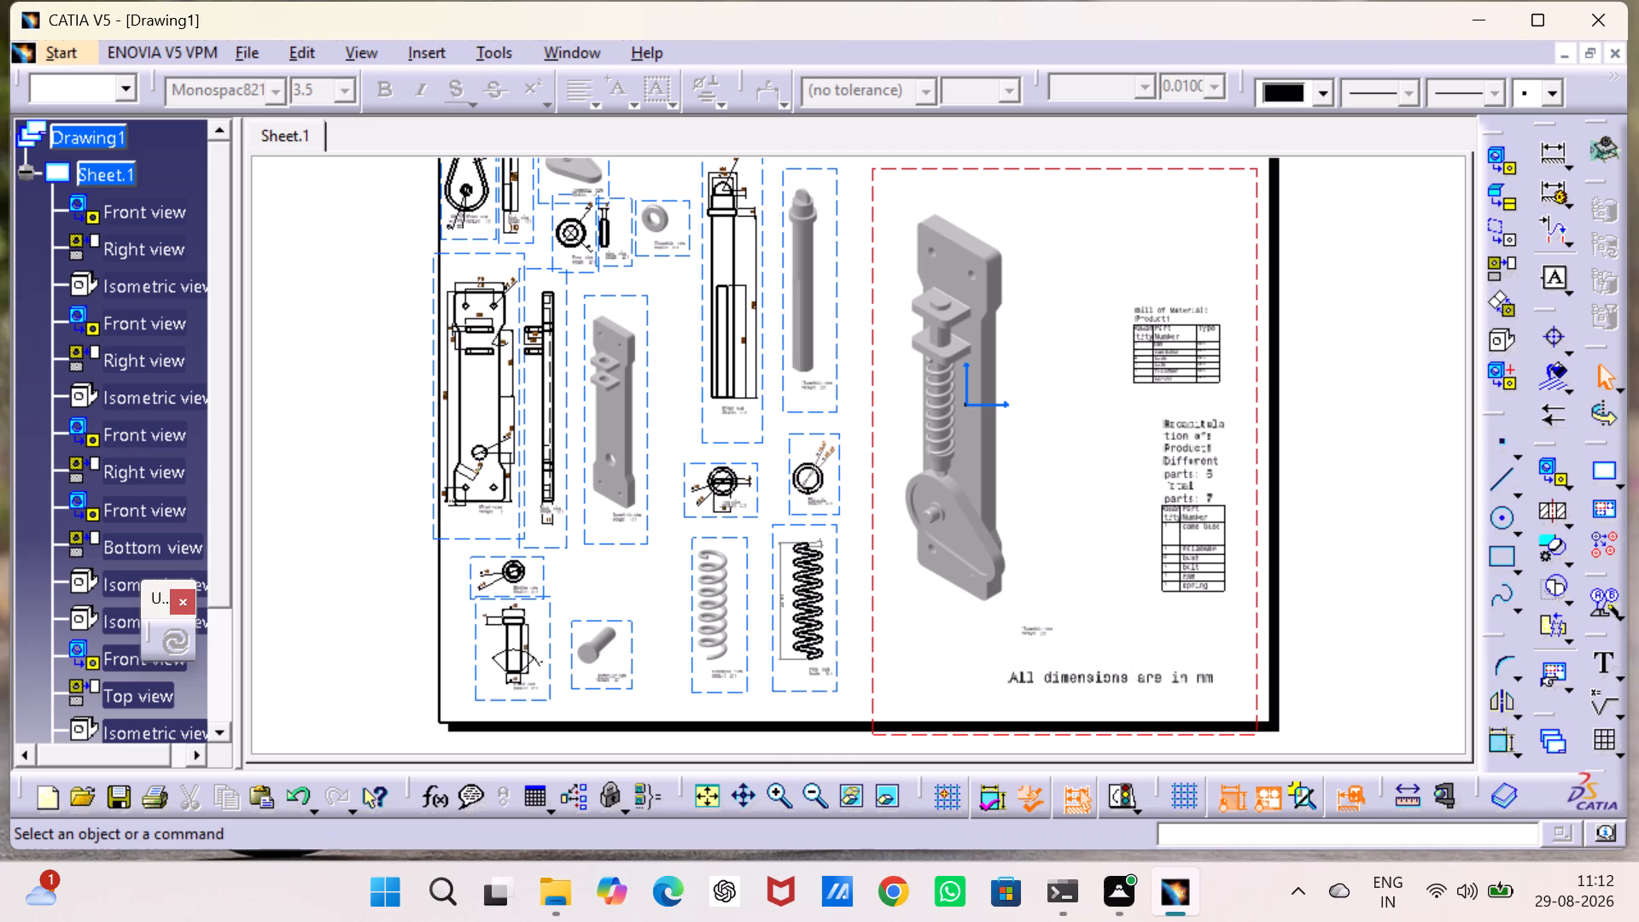
Look over the whole drawing sheet, checking the part views, assembly view, tables and dimension note inside the border.
middle_drag(1065, 405, 1058, 467)
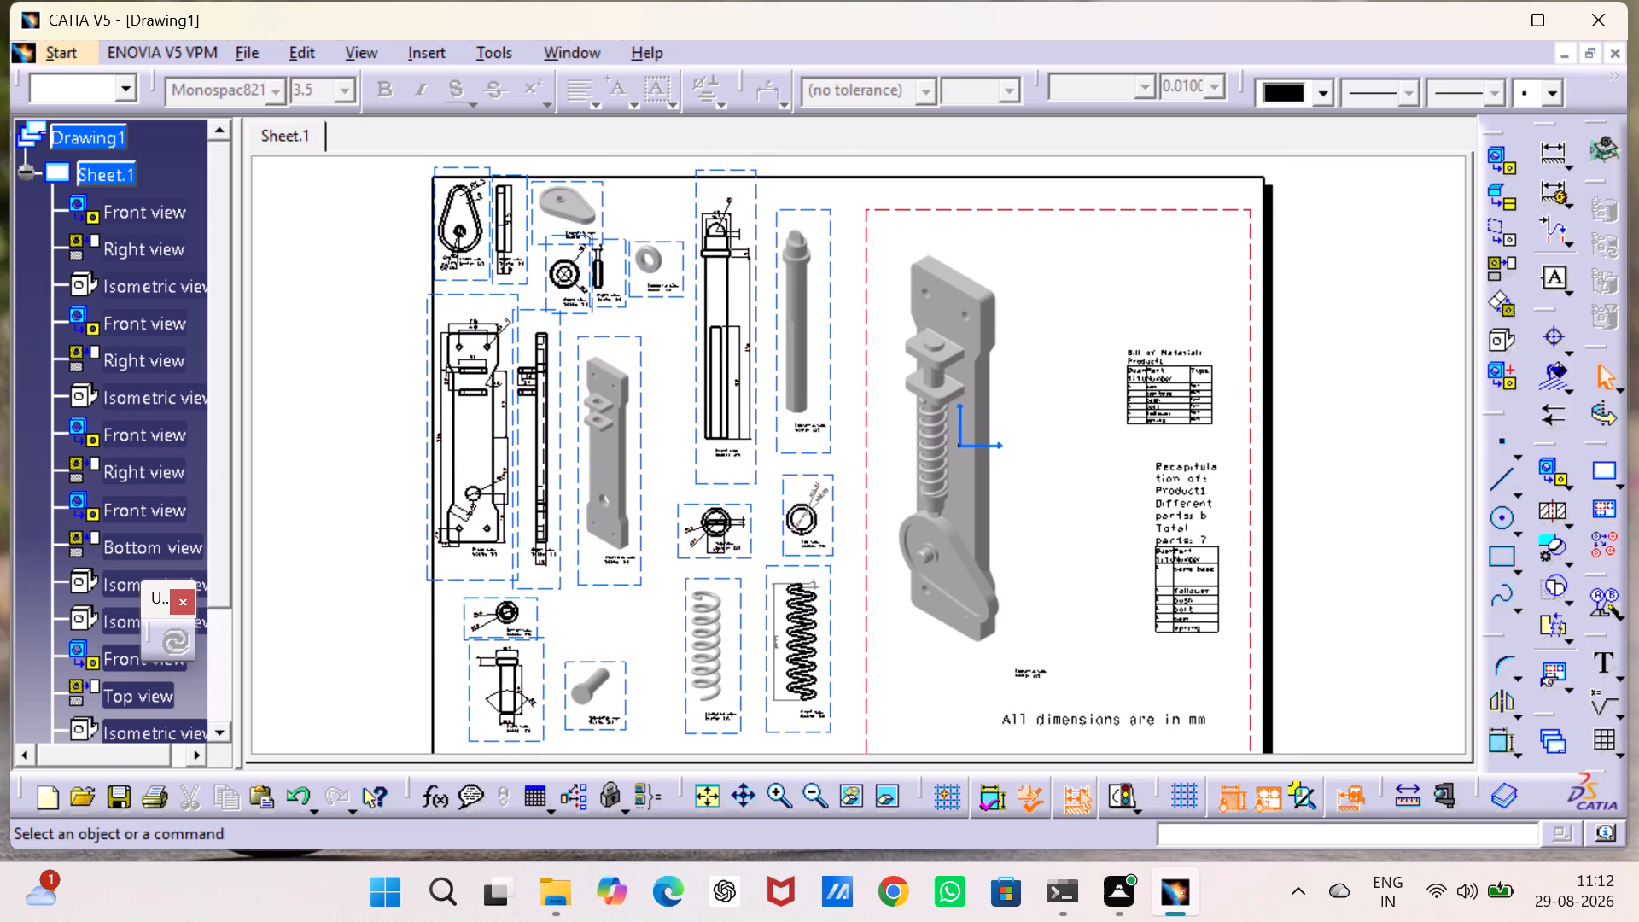
middle_drag(1058, 467, 1068, 435)
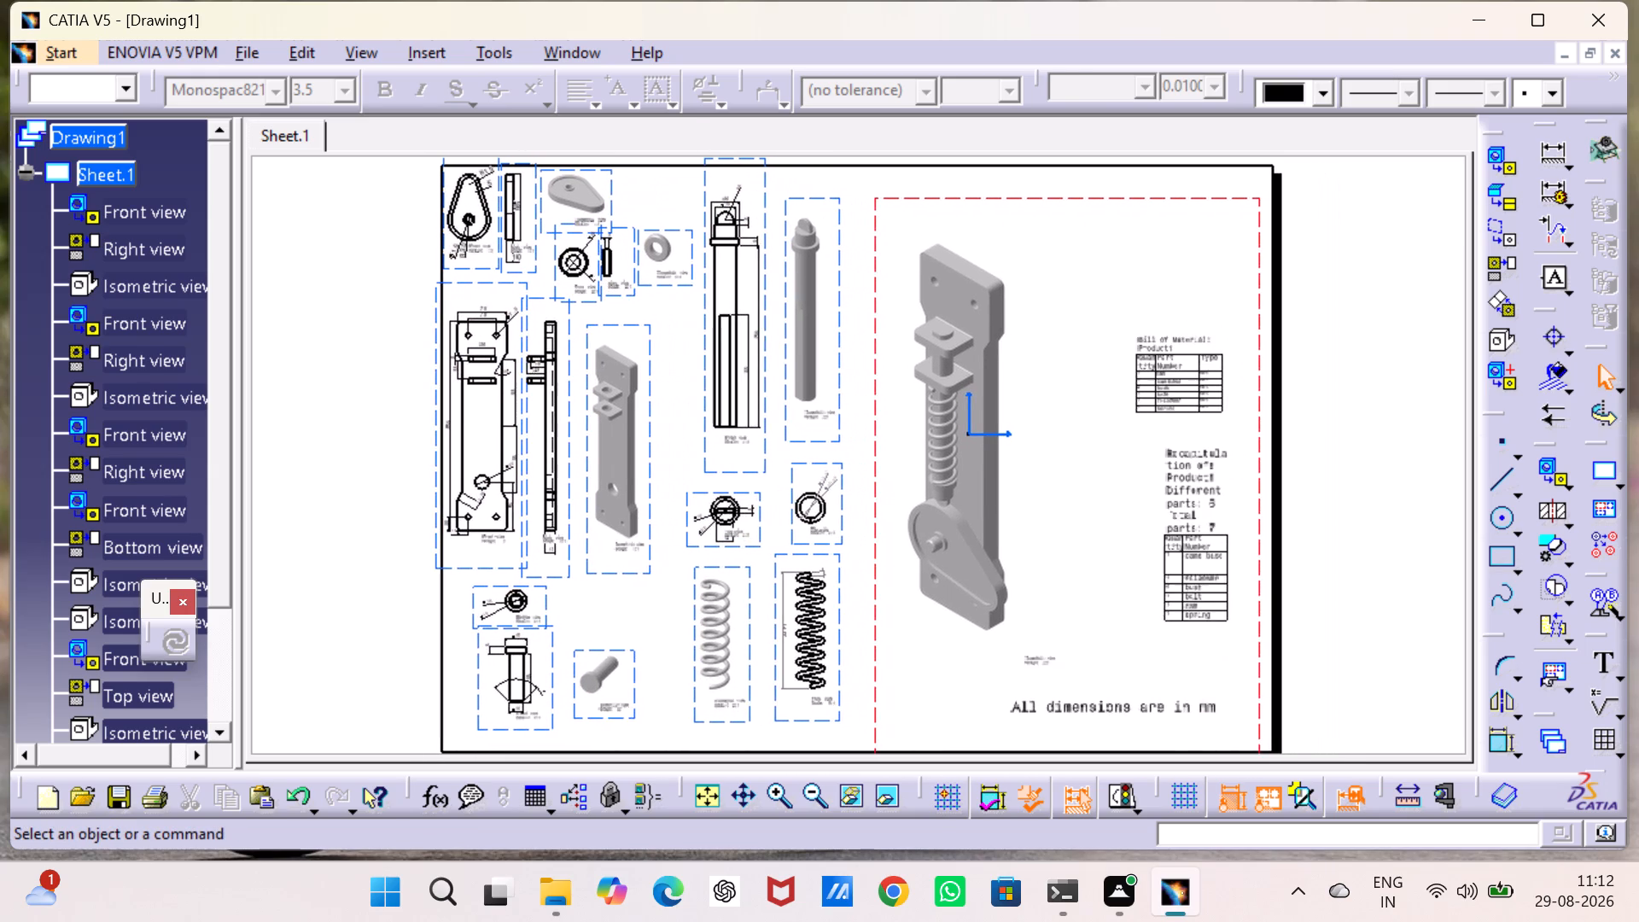
middle_drag(1068, 435, 1033, 456)
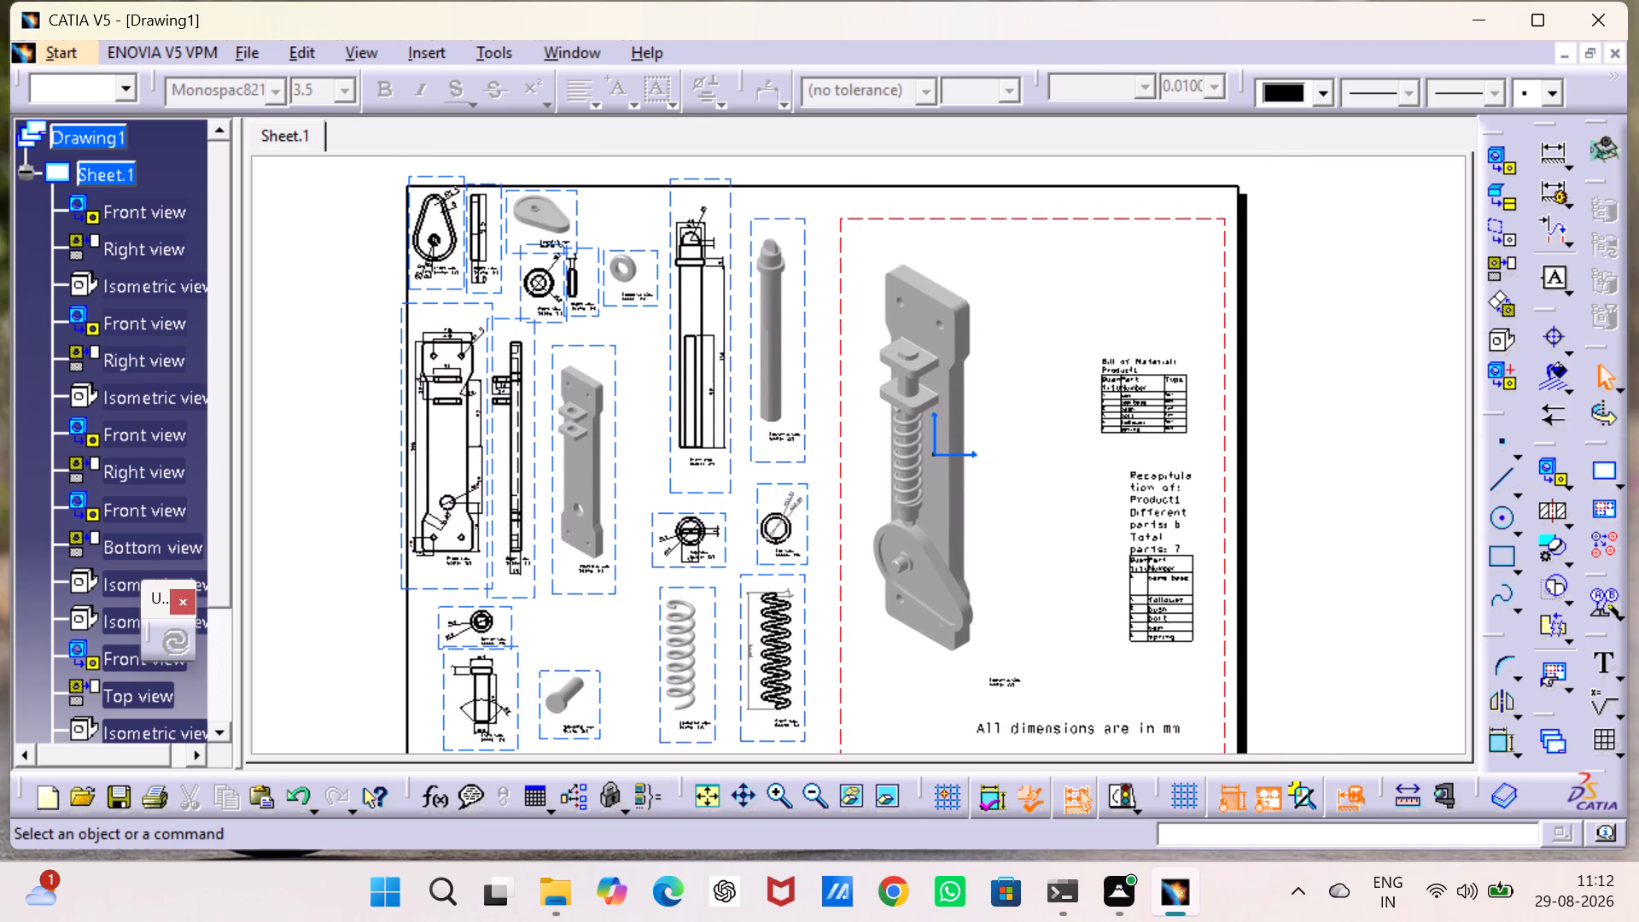
middle_drag(1033, 456, 1086, 468)
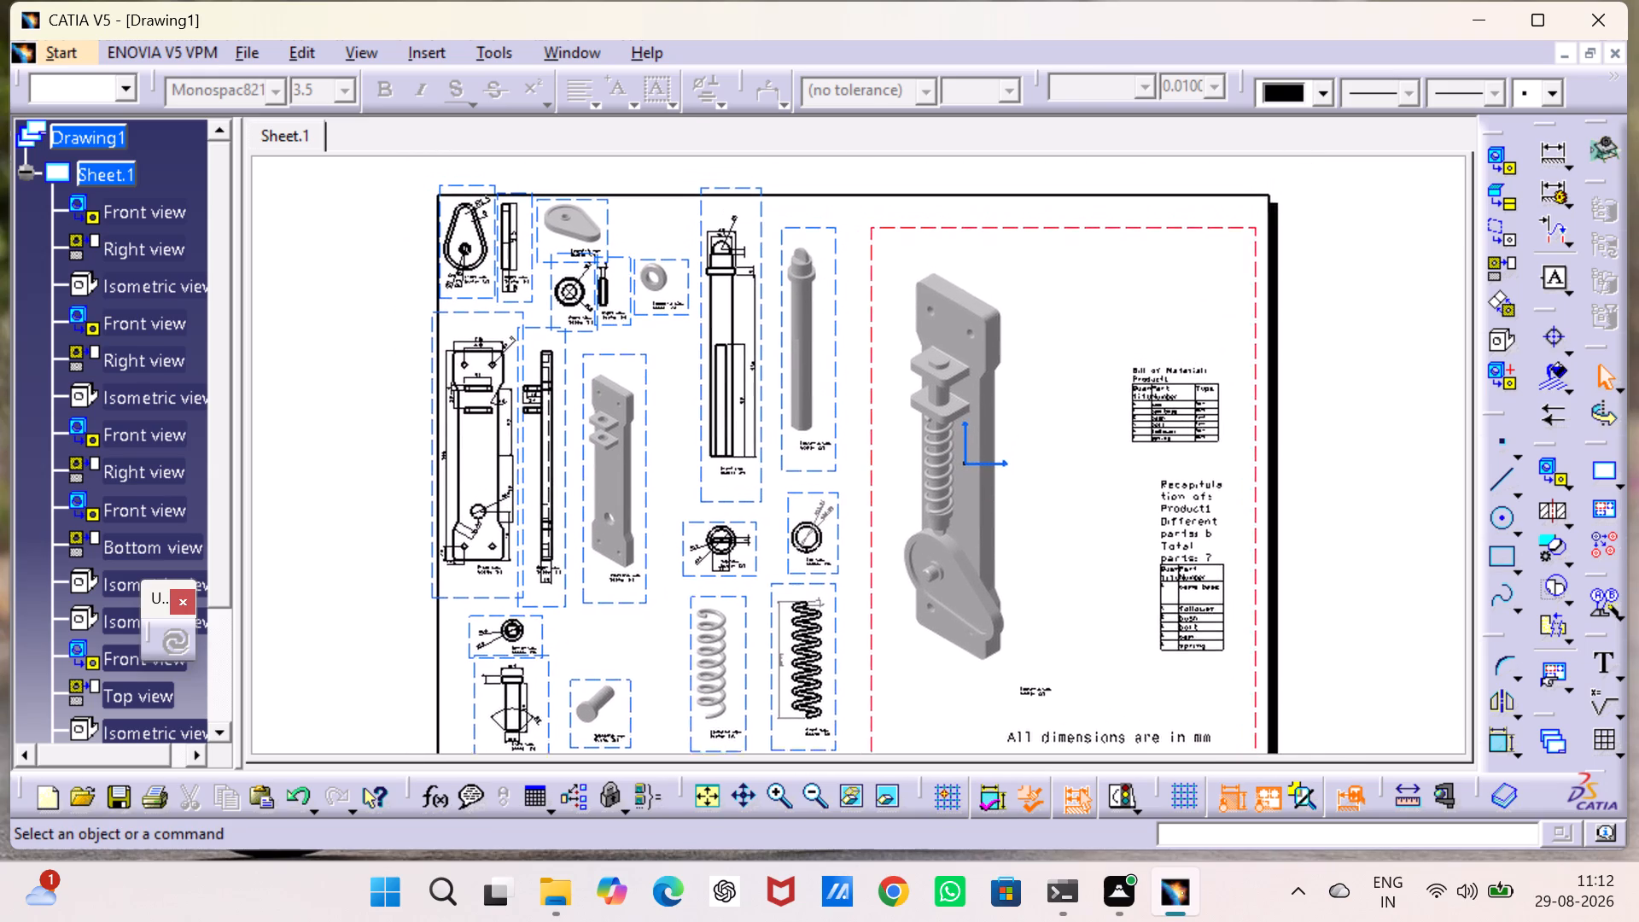
middle_drag(1086, 468, 1080, 440)
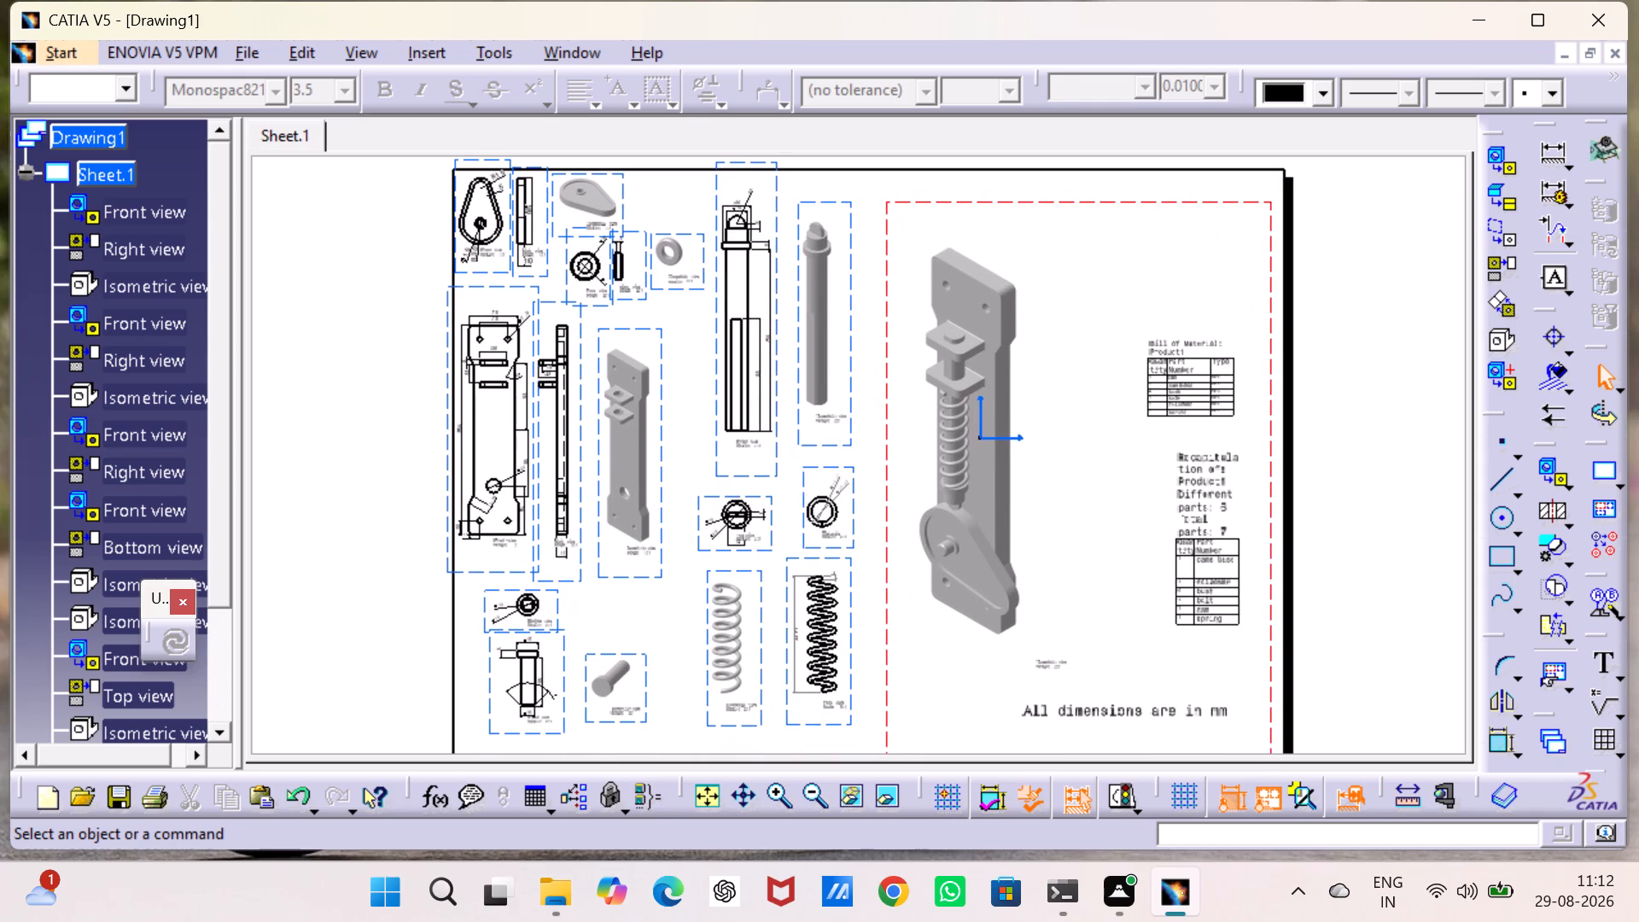
middle_drag(1073, 634, 1089, 563)
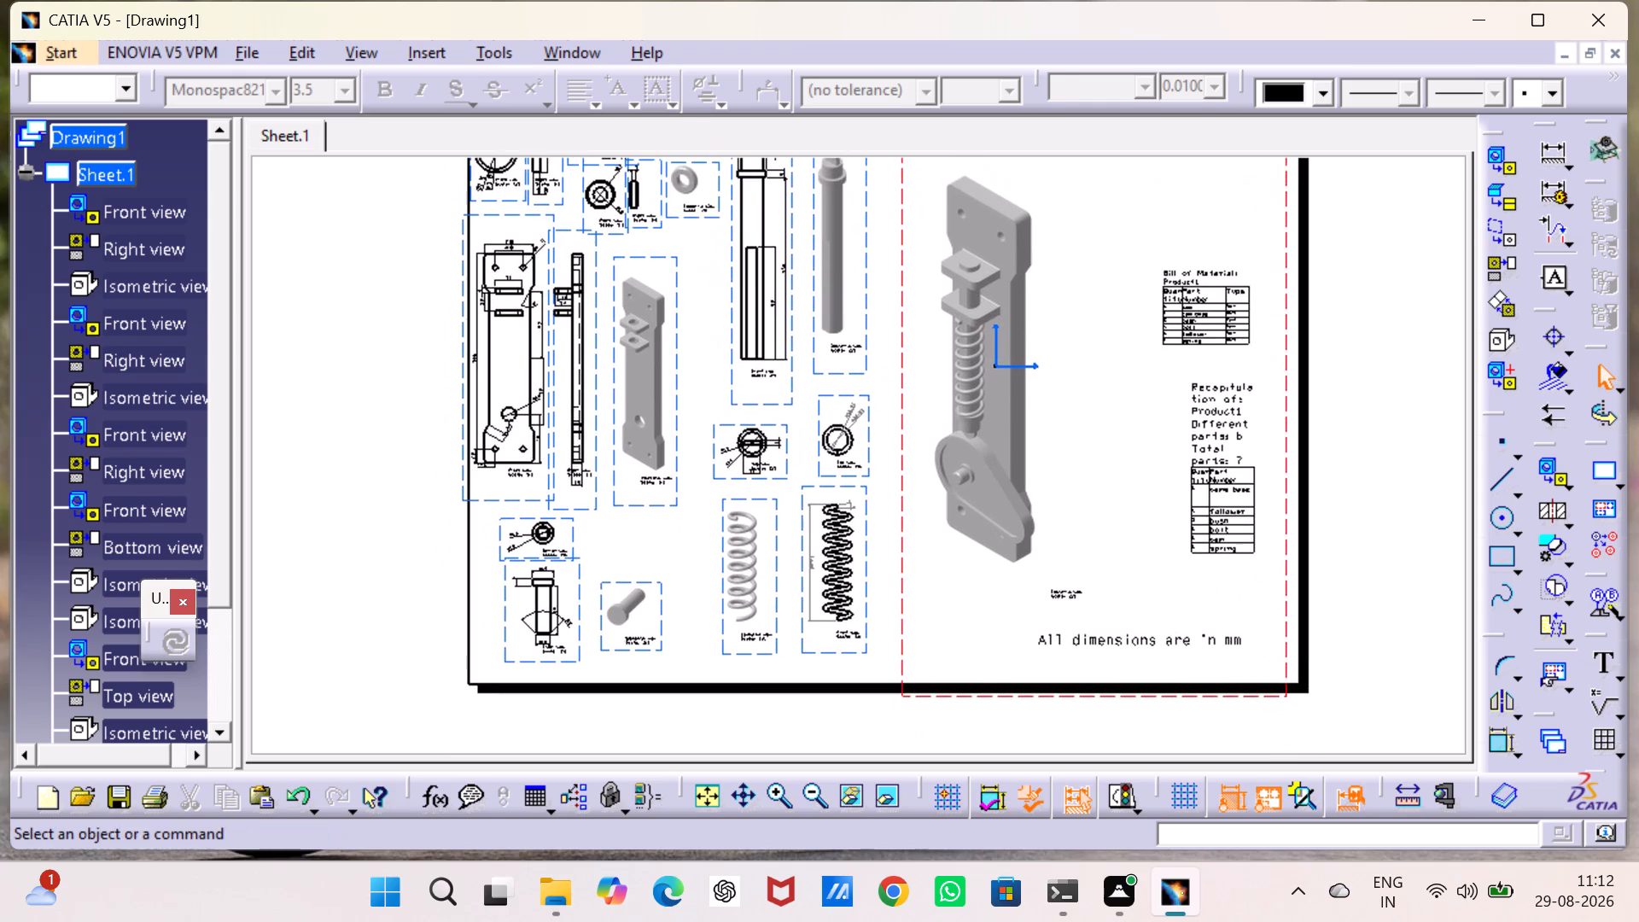
middle_drag(1089, 563, 1064, 559)
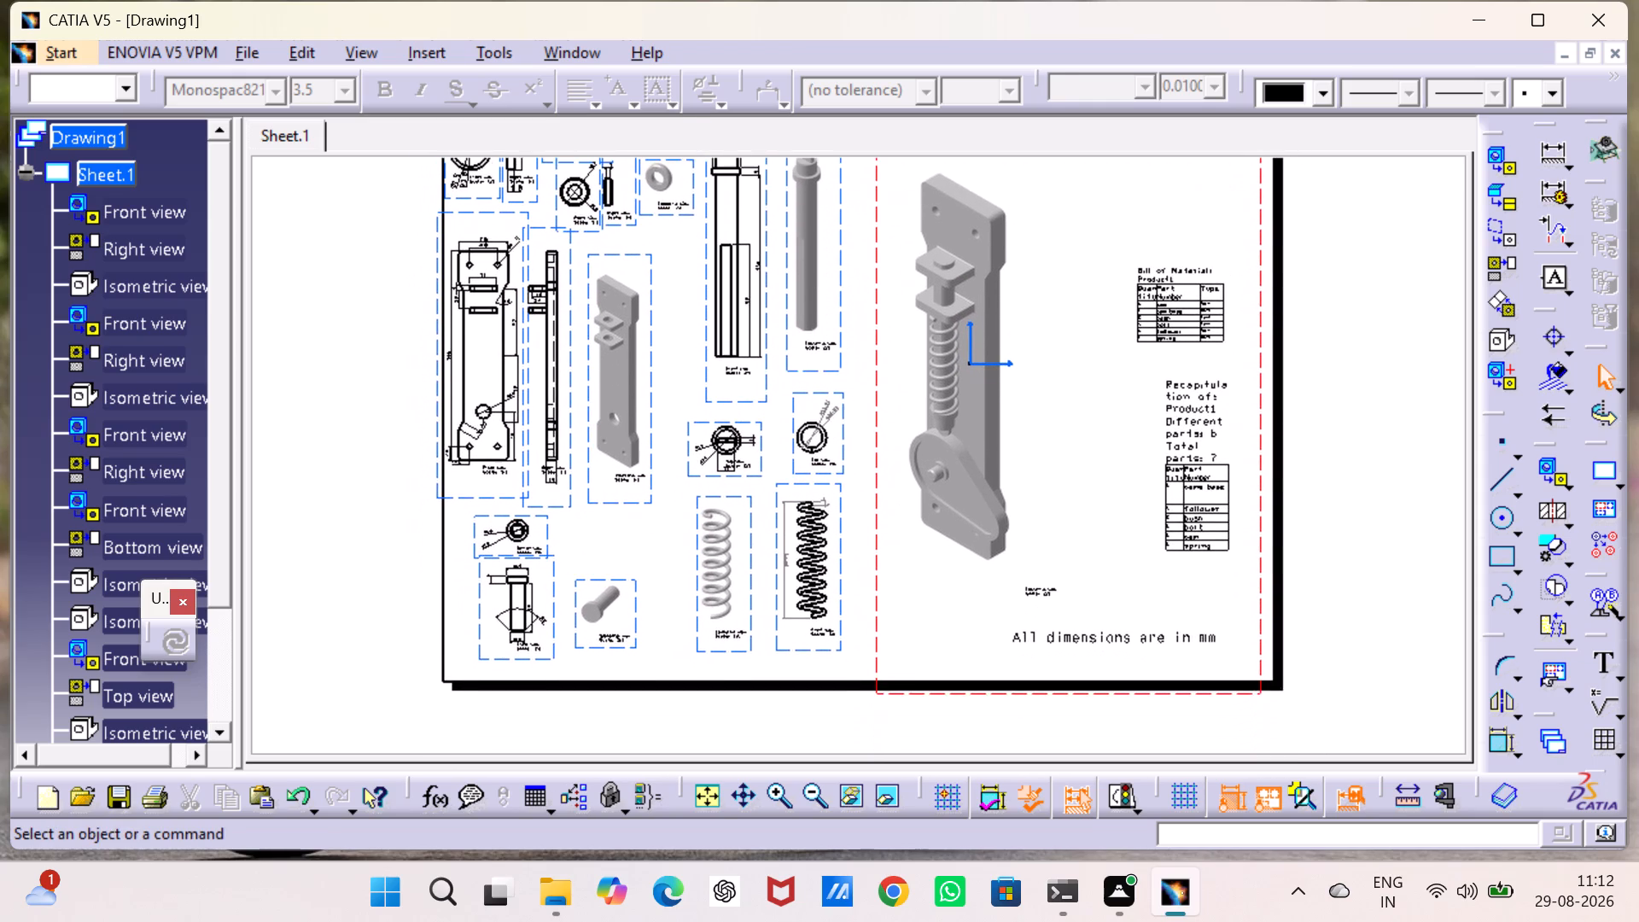
middle_drag(1064, 559, 1062, 597)
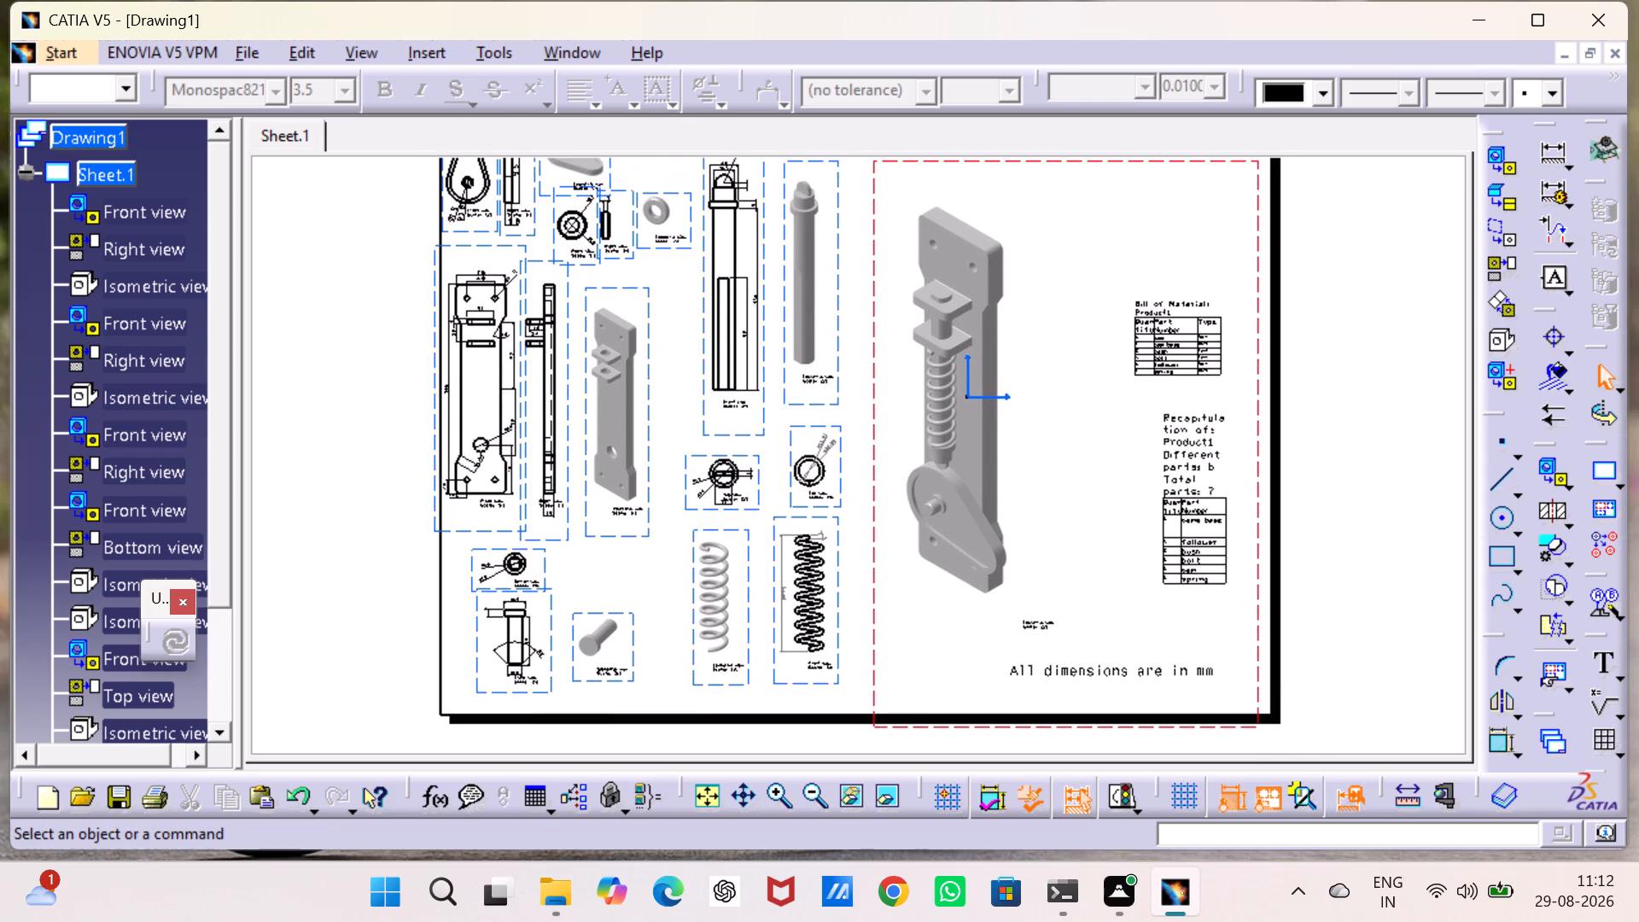
middle_drag(1062, 597, 1073, 763)
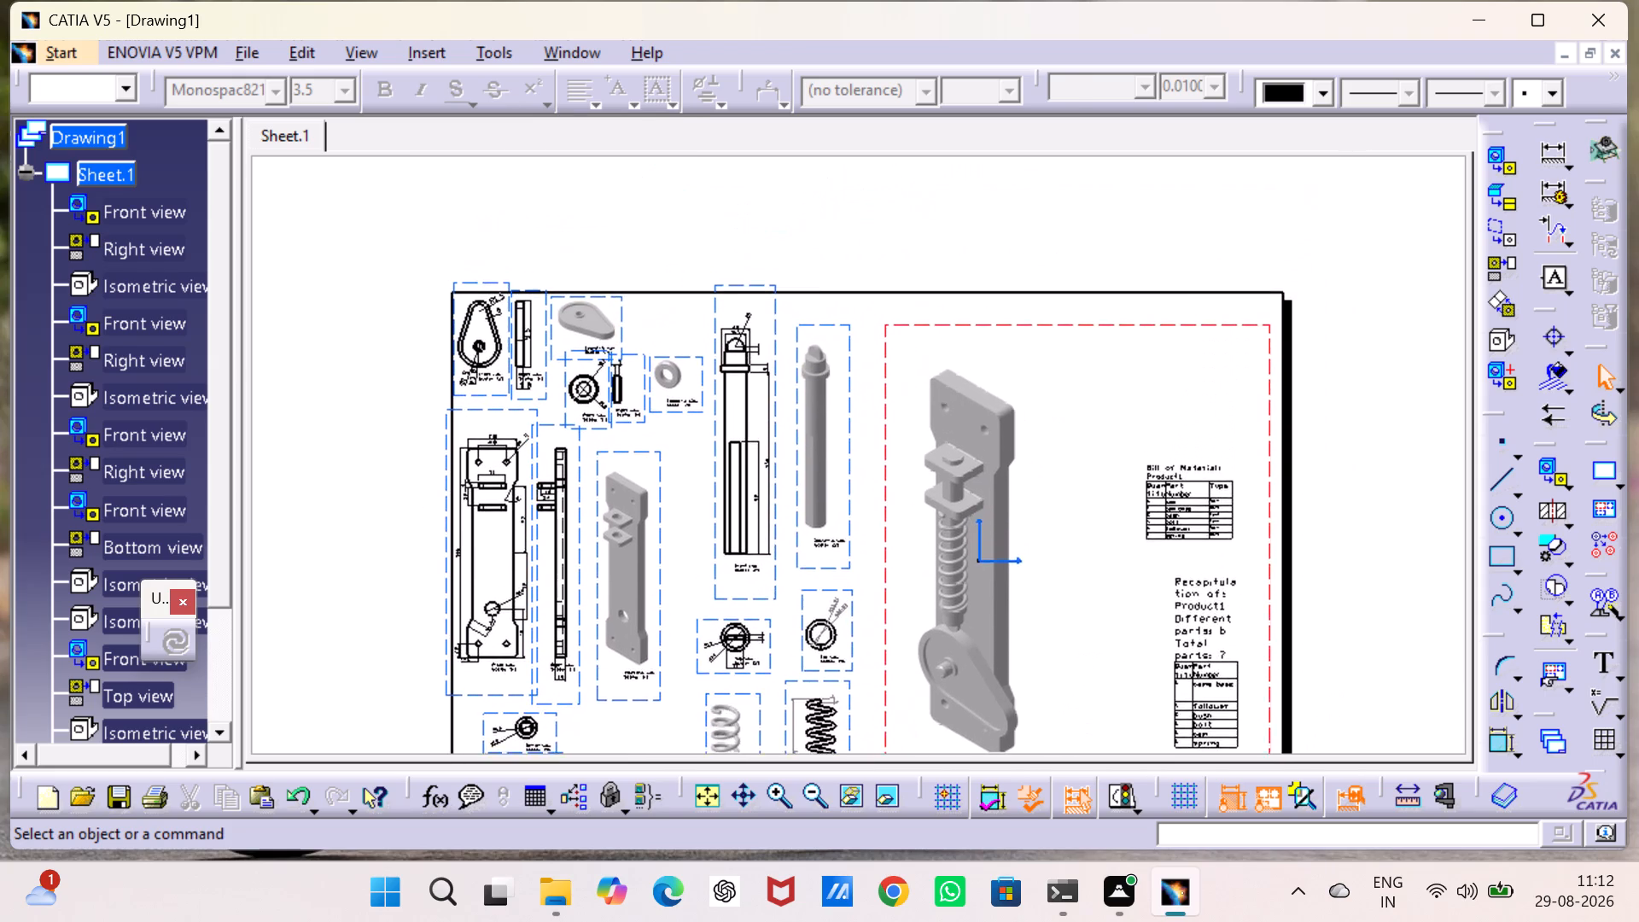
middle_drag(1073, 763, 1093, 672)
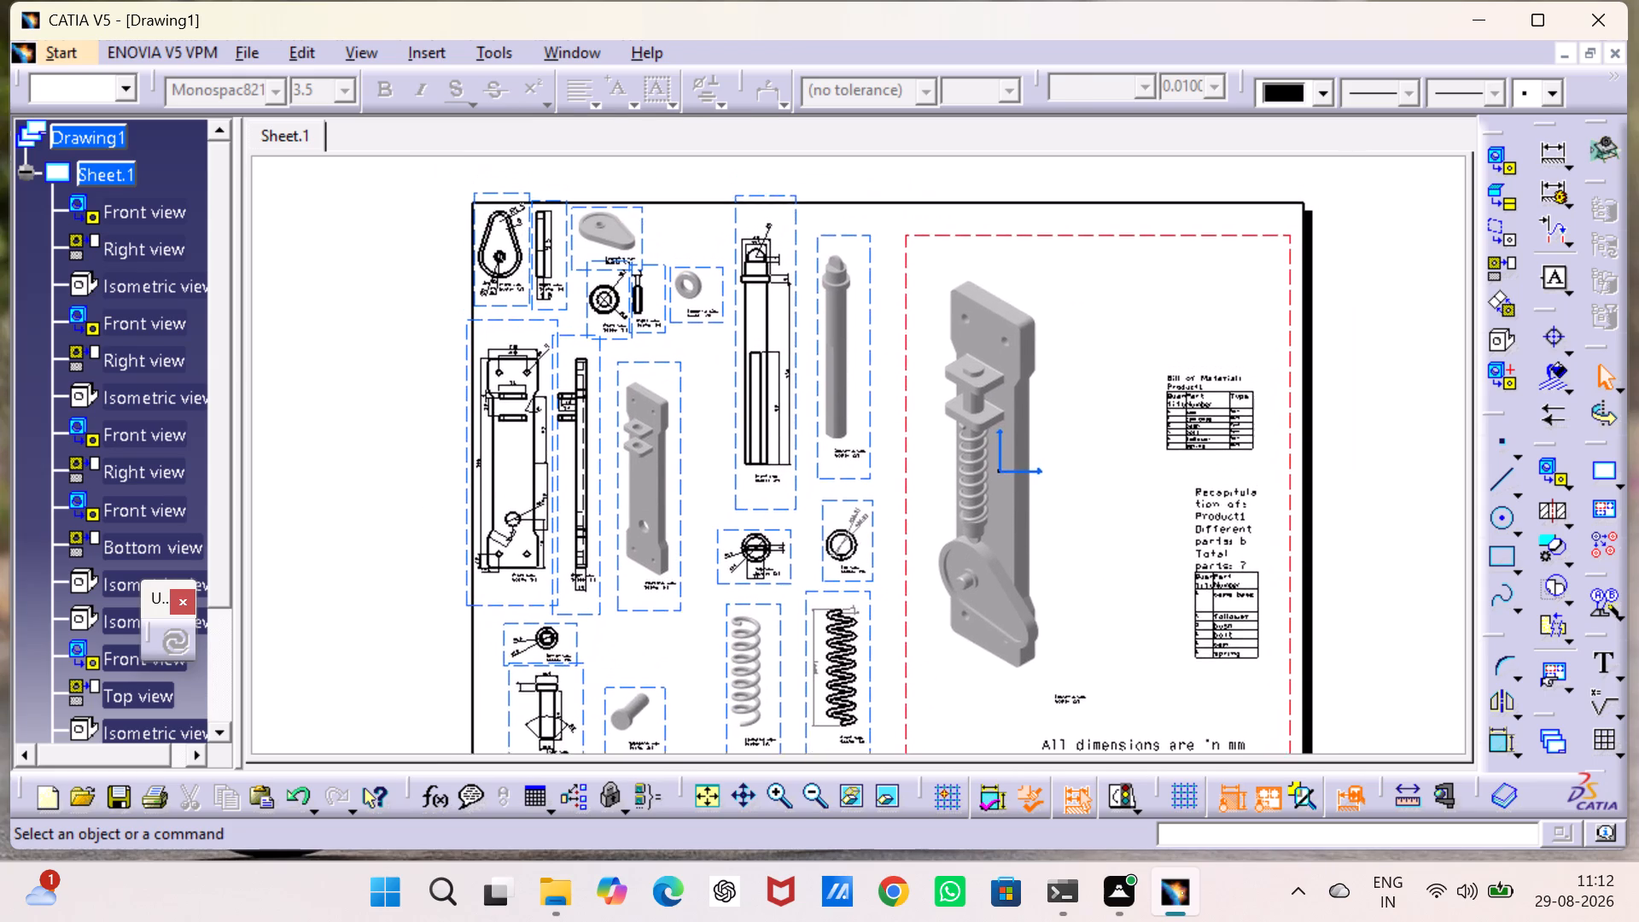
middle_drag(1093, 672, 1070, 673)
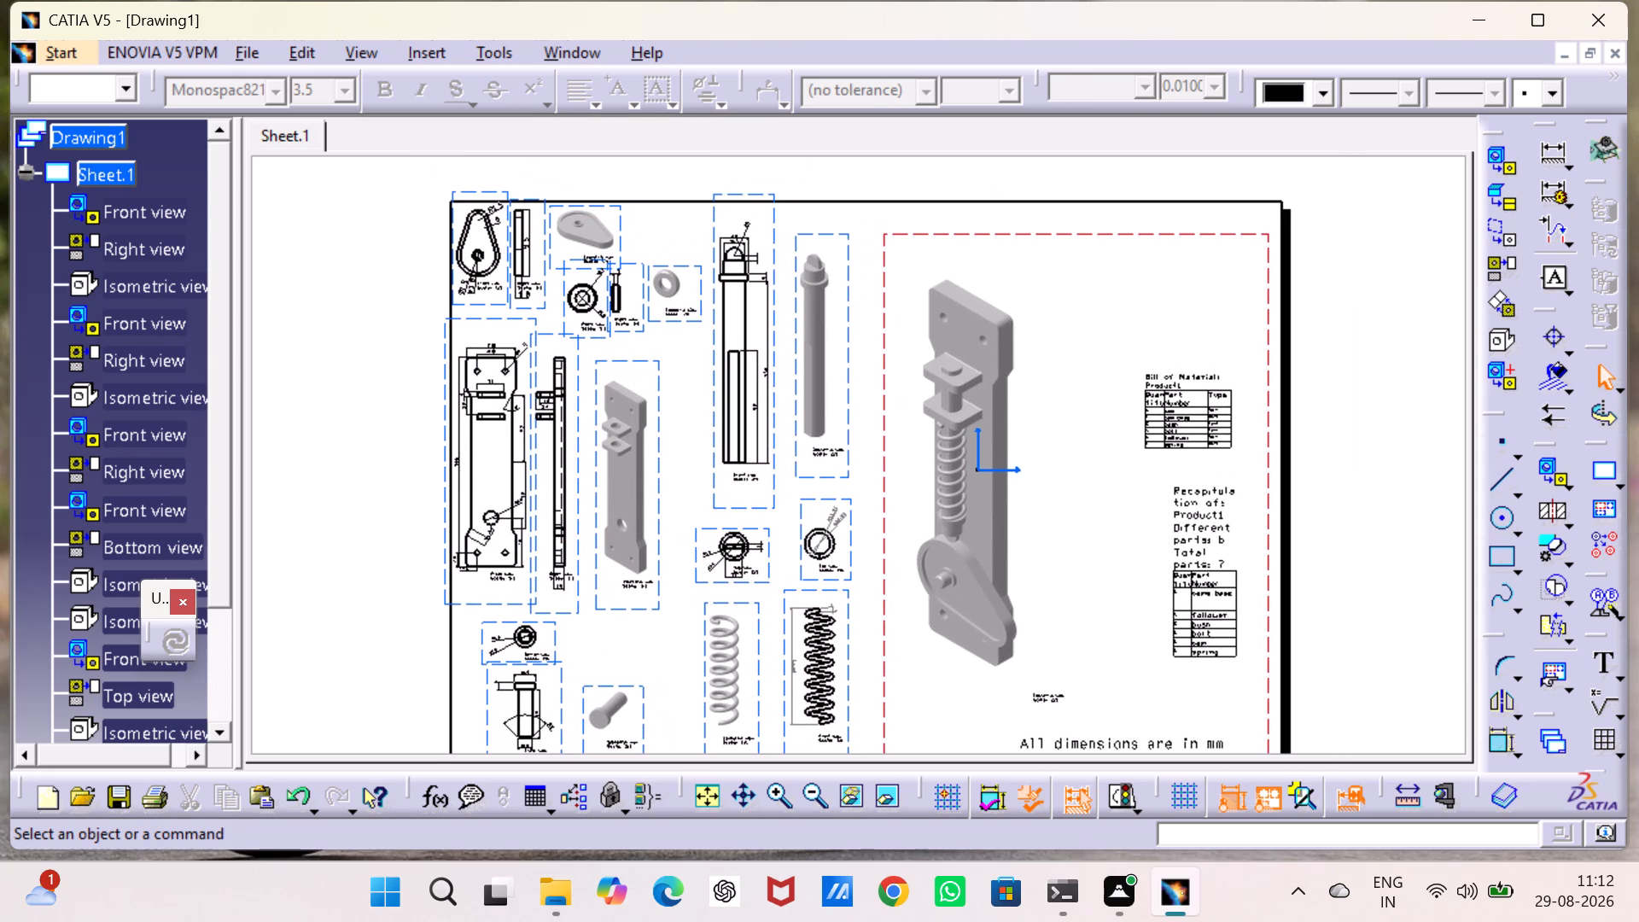
middle_drag(1070, 673, 1088, 593)
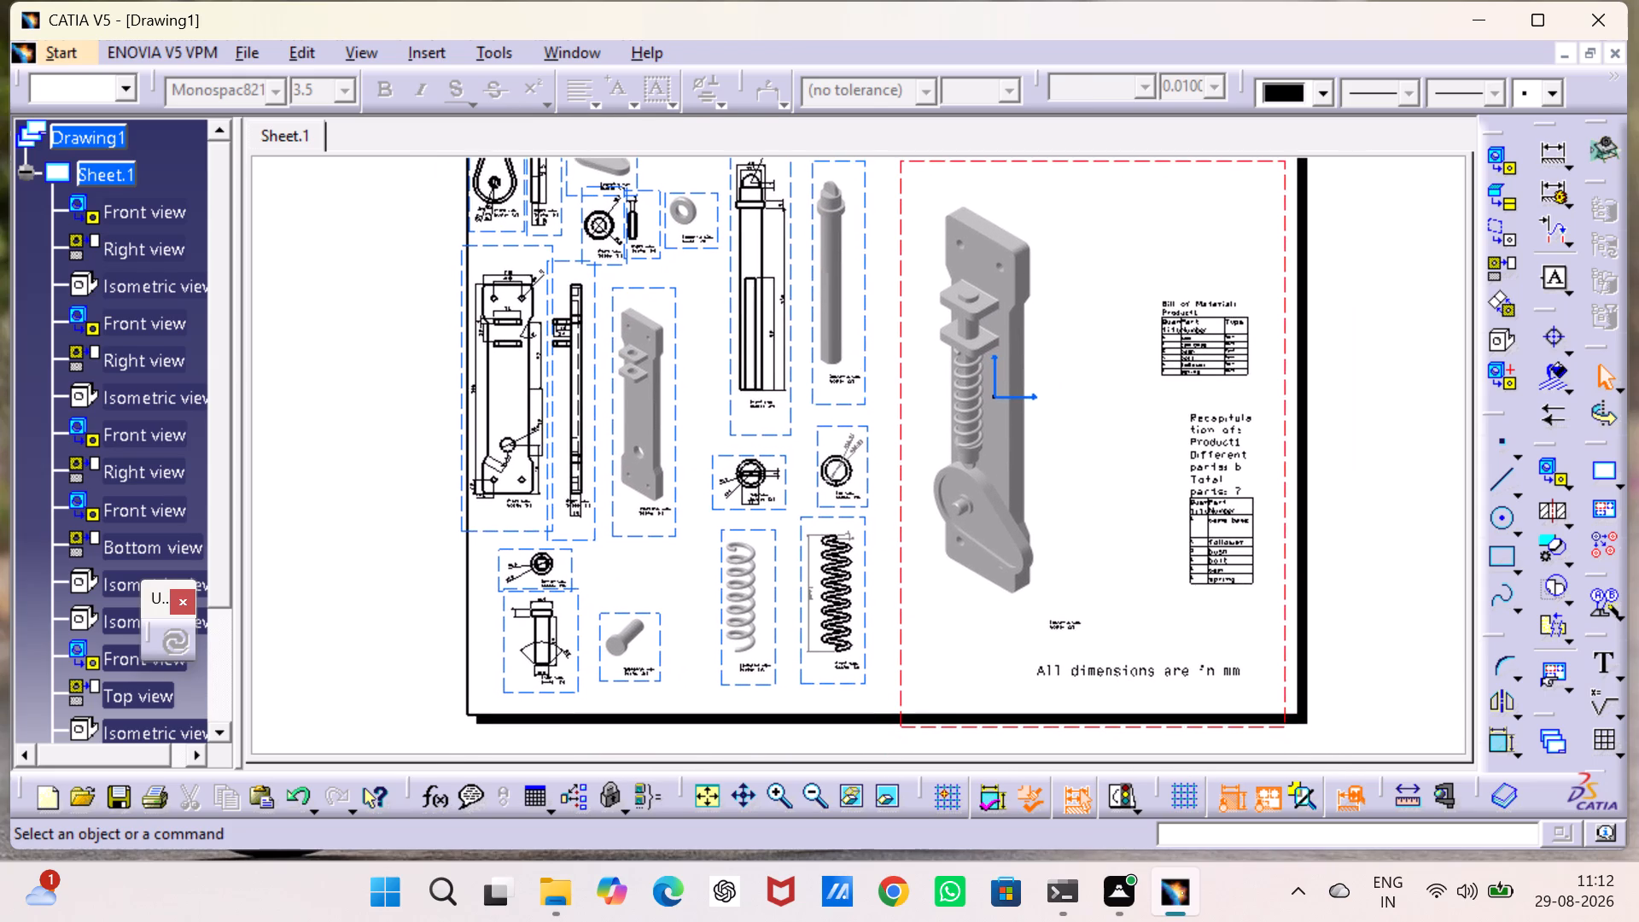
middle_drag(1088, 593, 1049, 732)
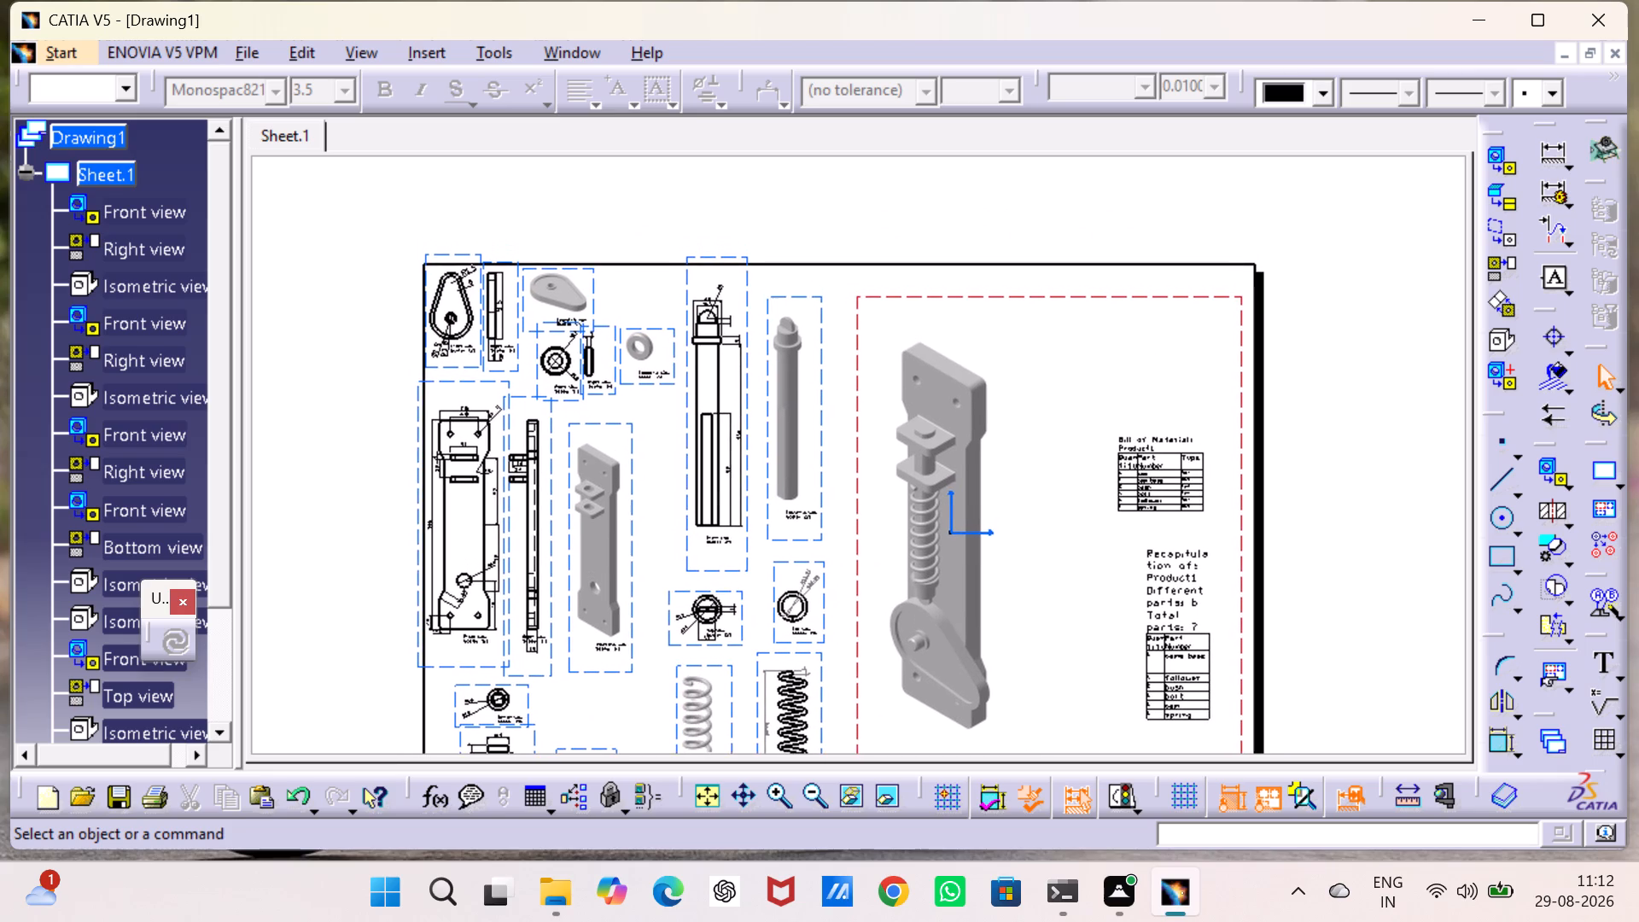
middle_drag(1049, 732, 1039, 732)
middle_drag(1034, 683, 1007, 645)
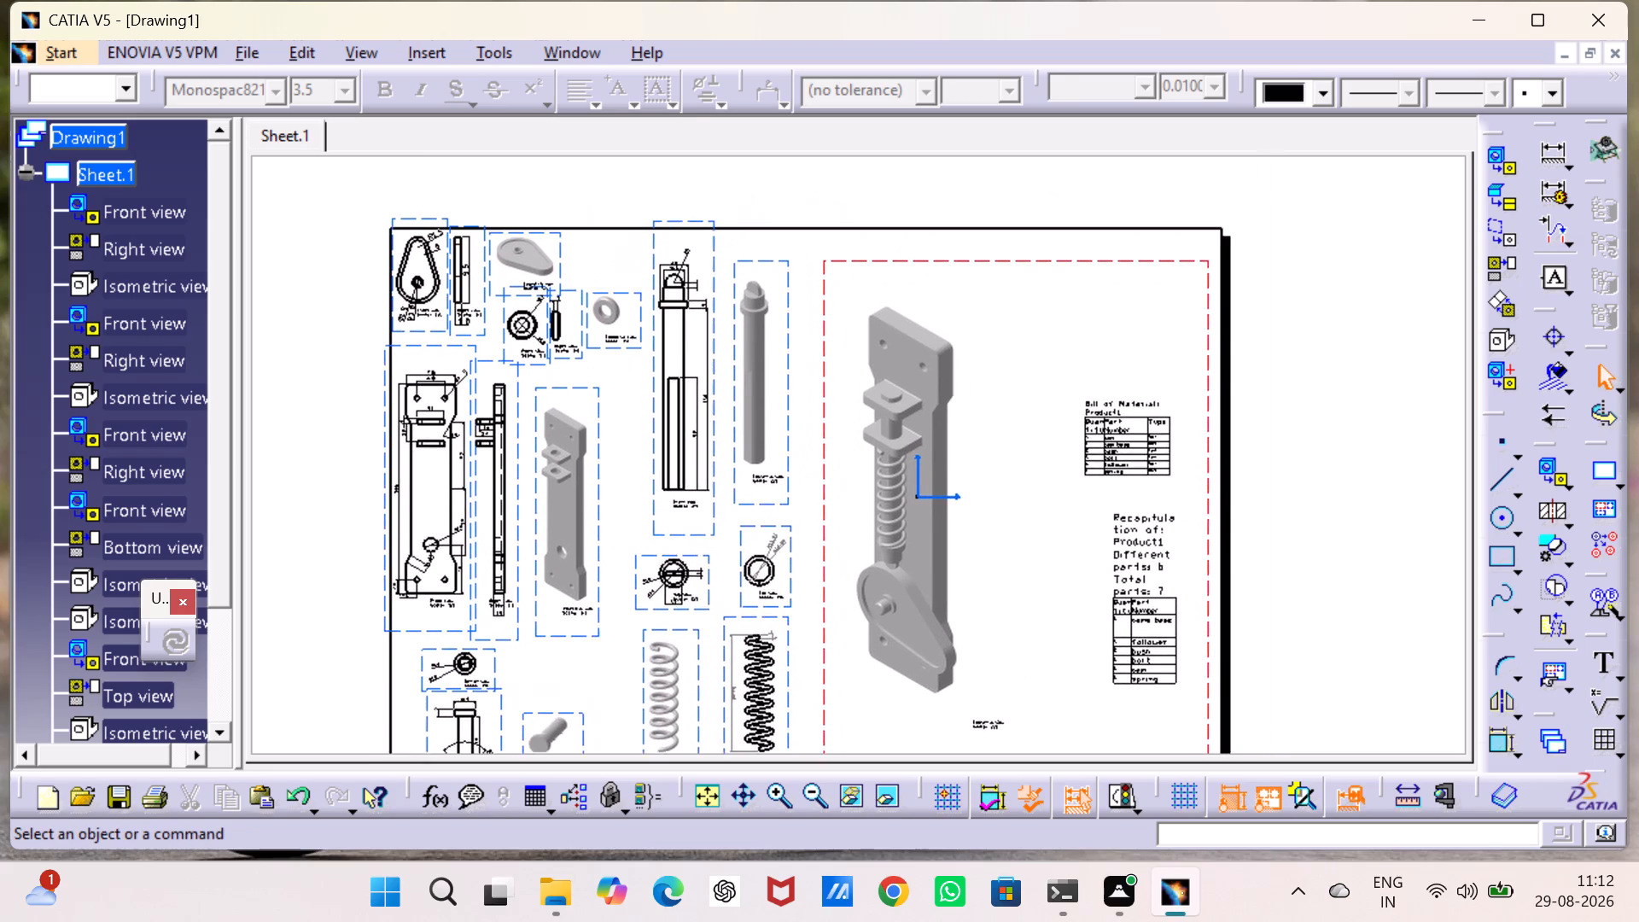
middle_drag(1007, 645, 1042, 386)
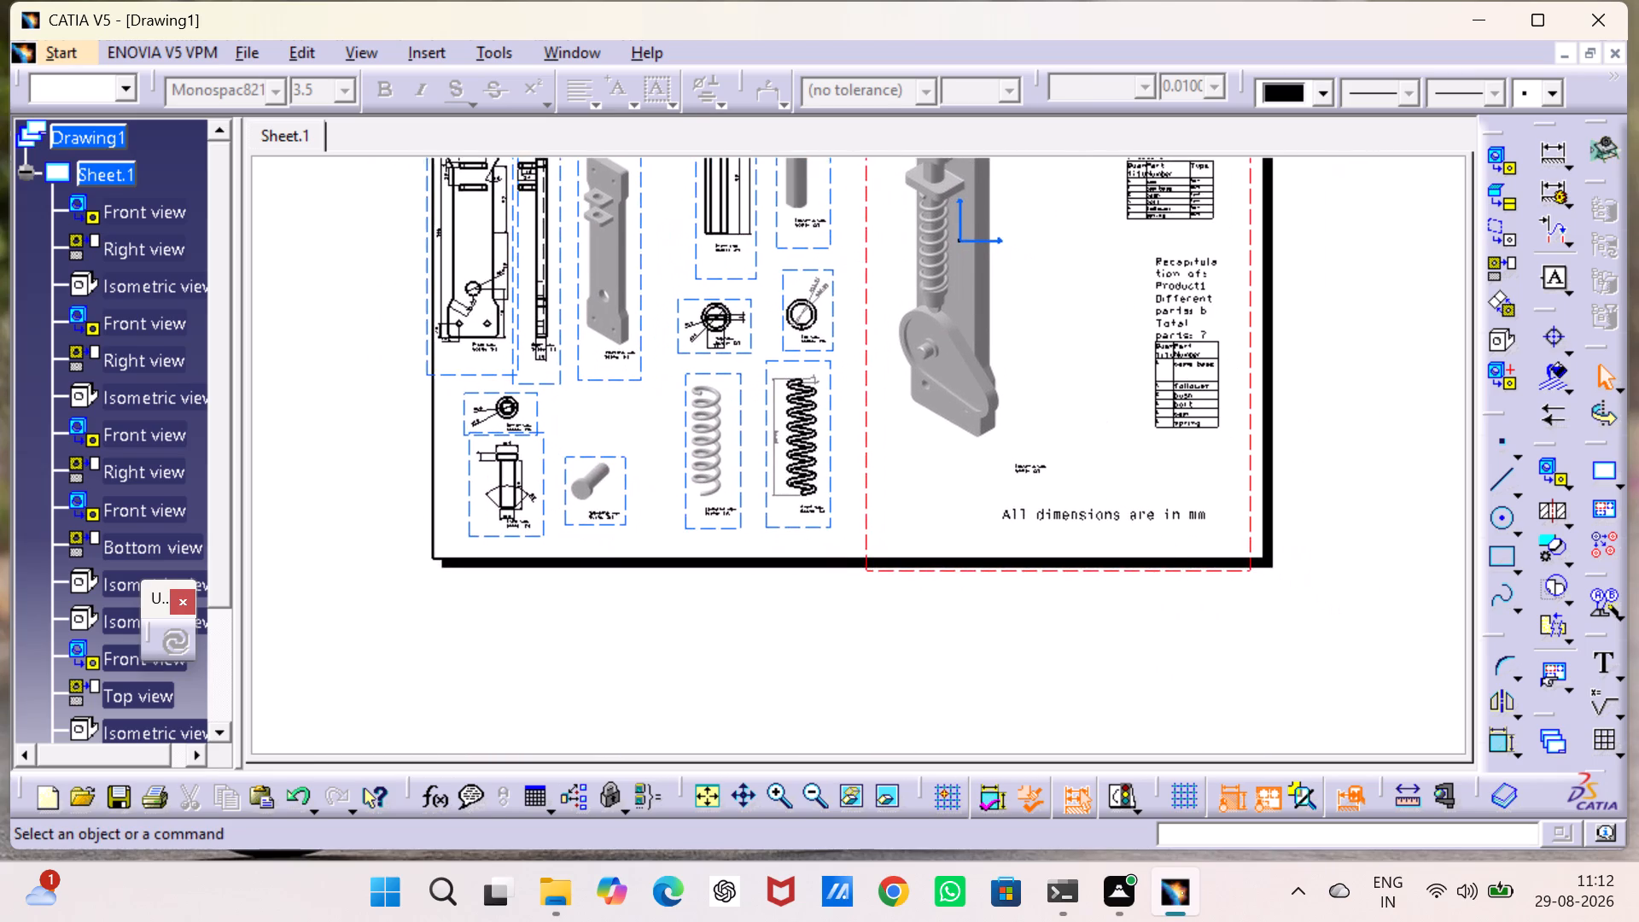
middle_drag(1042, 386, 940, 633)
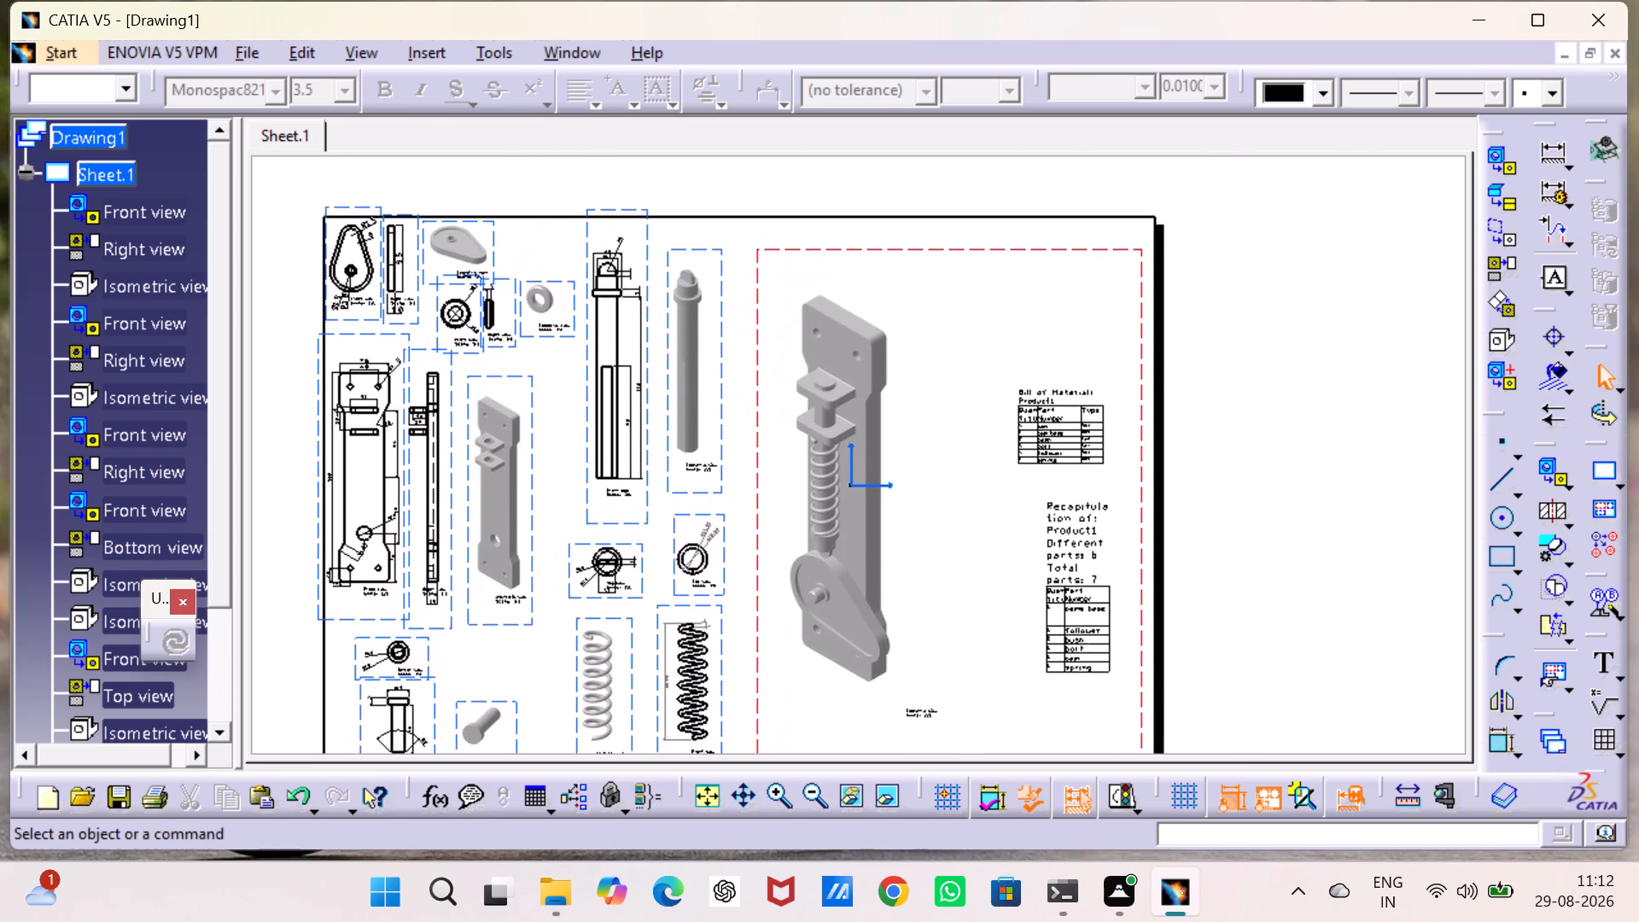
middle_drag(940, 633, 1014, 678)
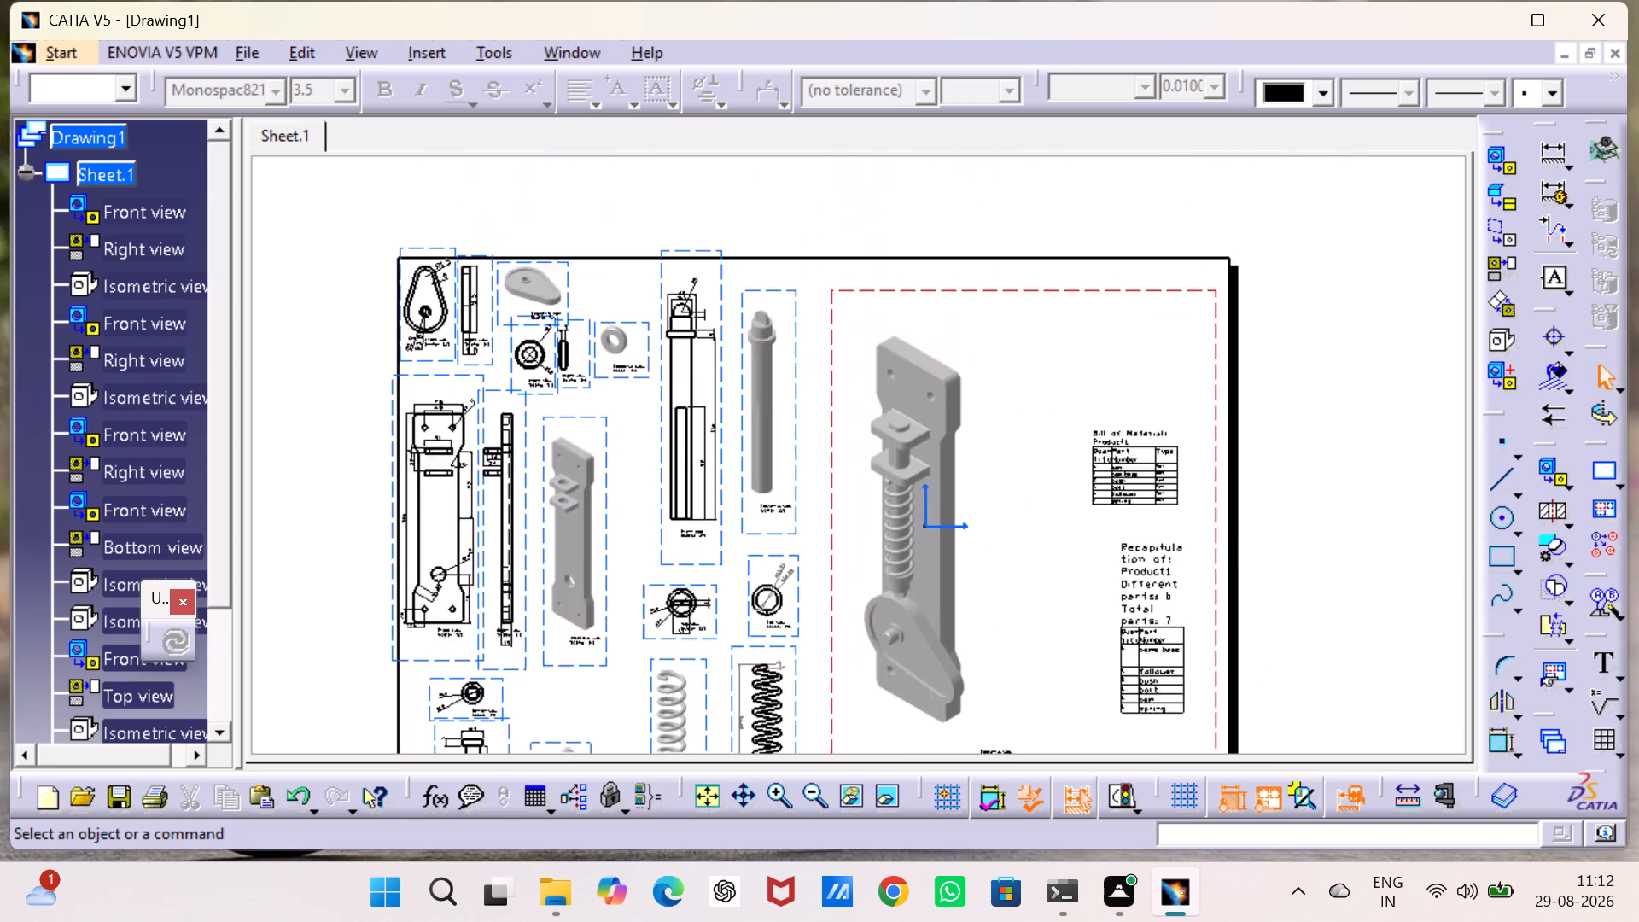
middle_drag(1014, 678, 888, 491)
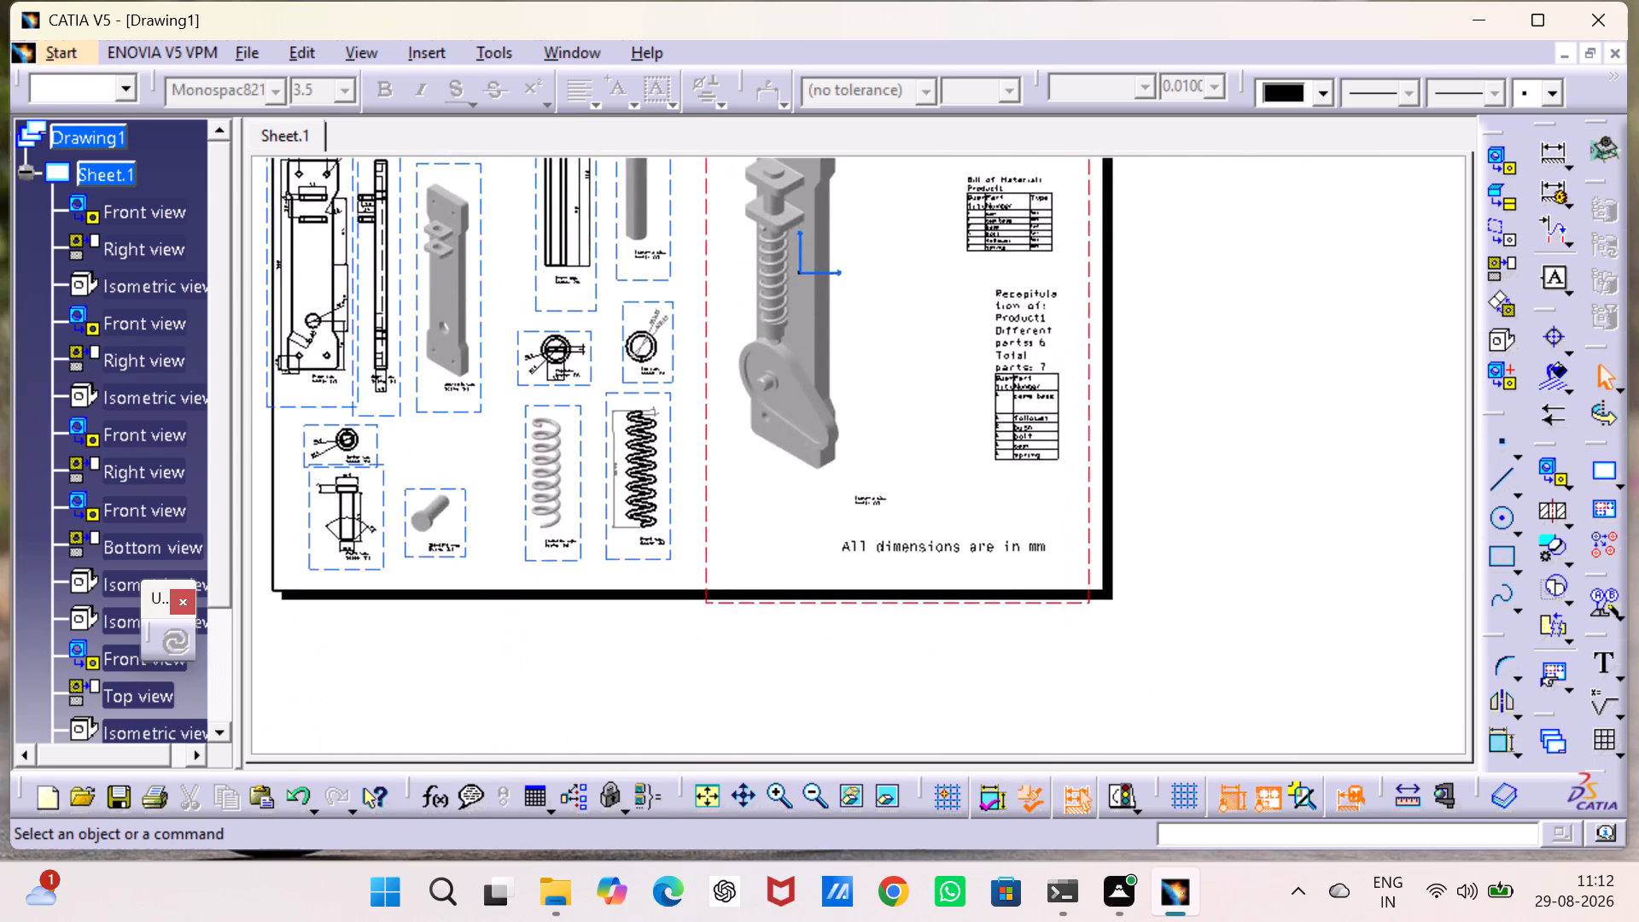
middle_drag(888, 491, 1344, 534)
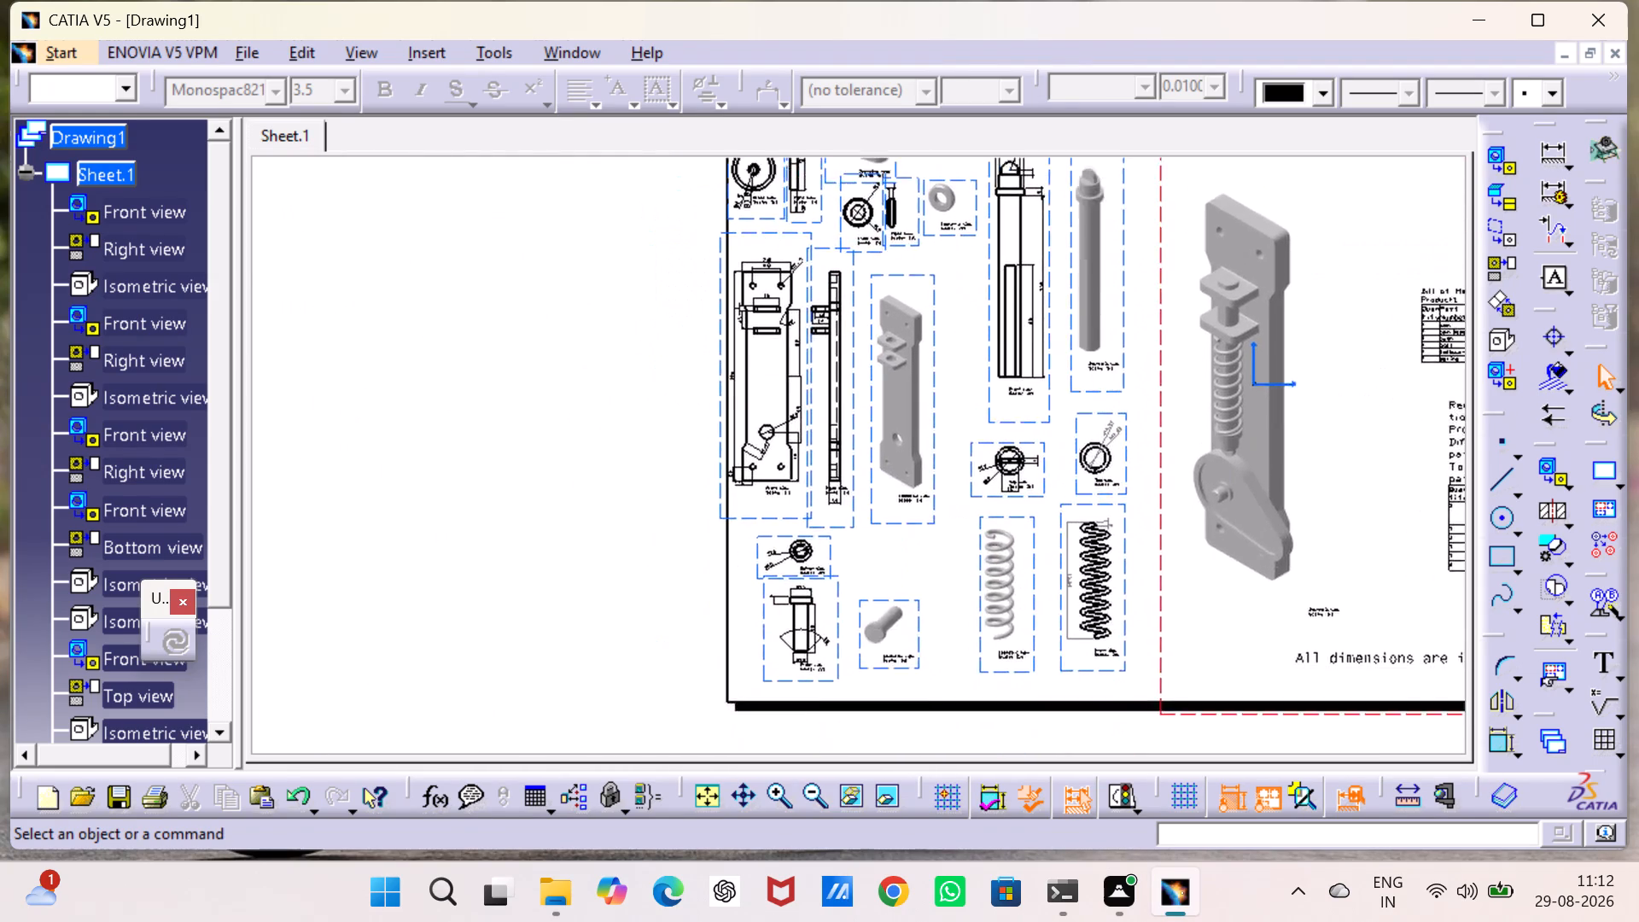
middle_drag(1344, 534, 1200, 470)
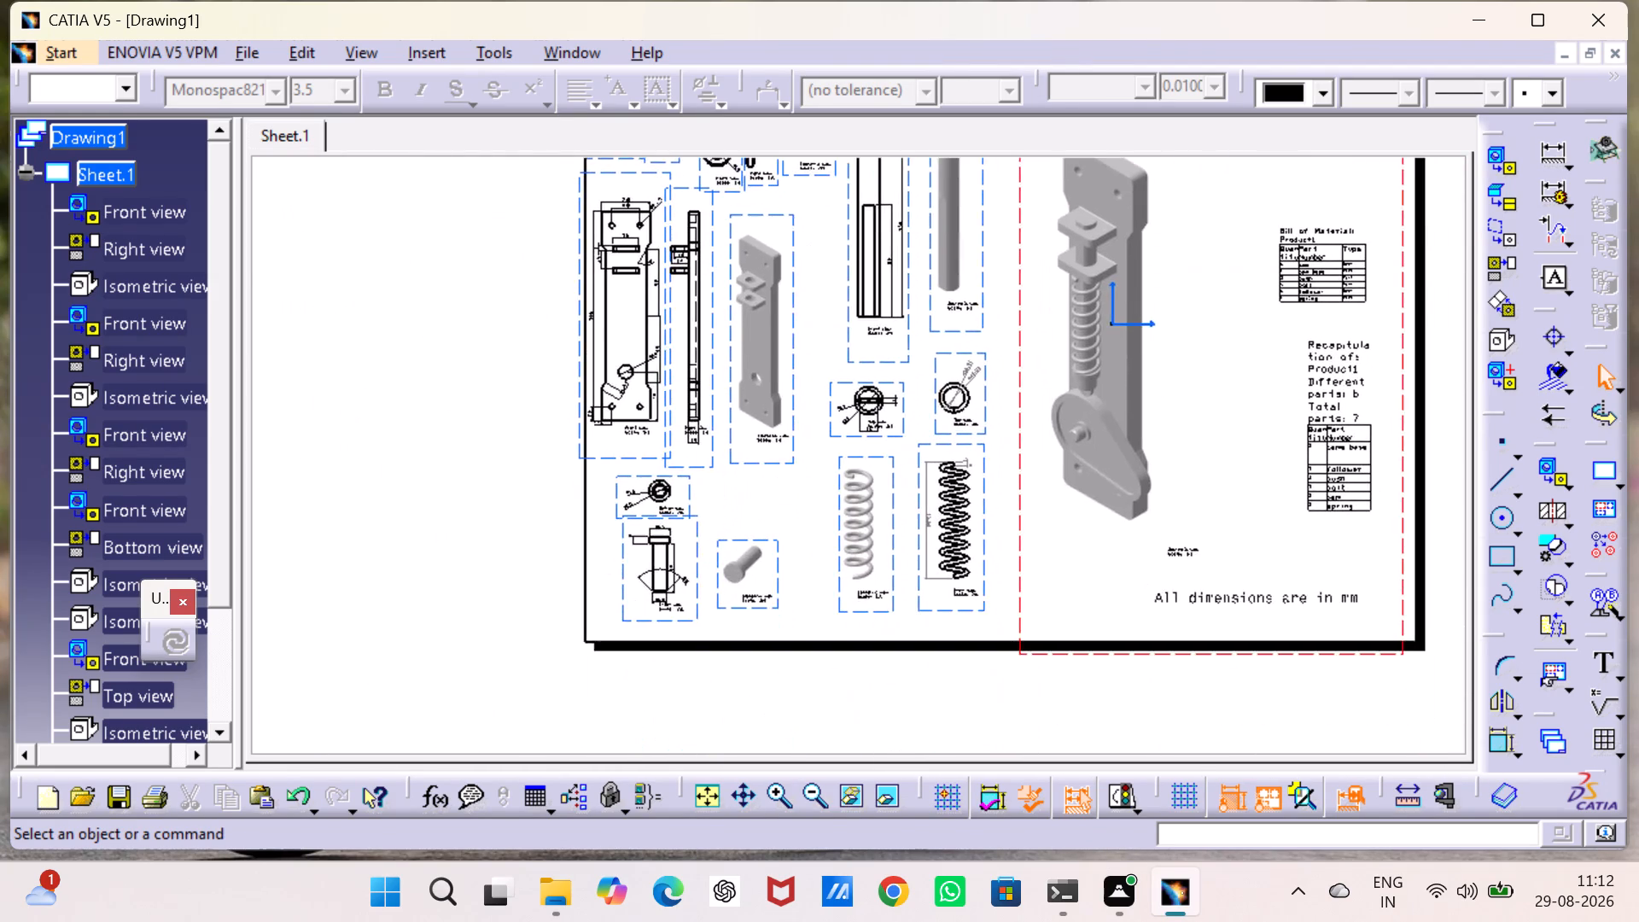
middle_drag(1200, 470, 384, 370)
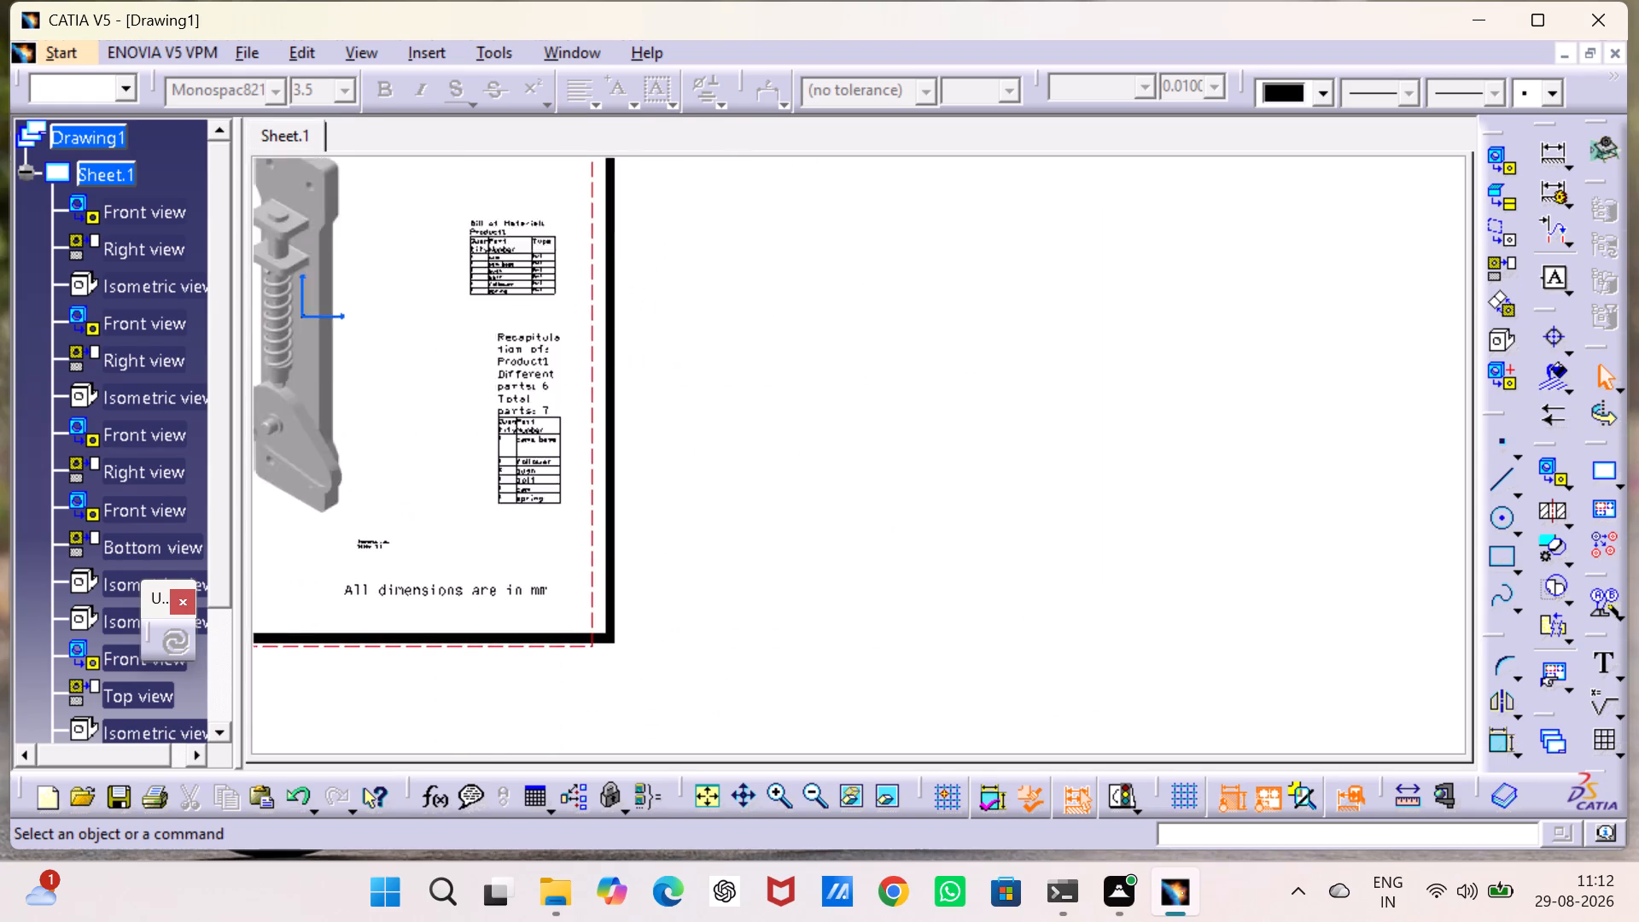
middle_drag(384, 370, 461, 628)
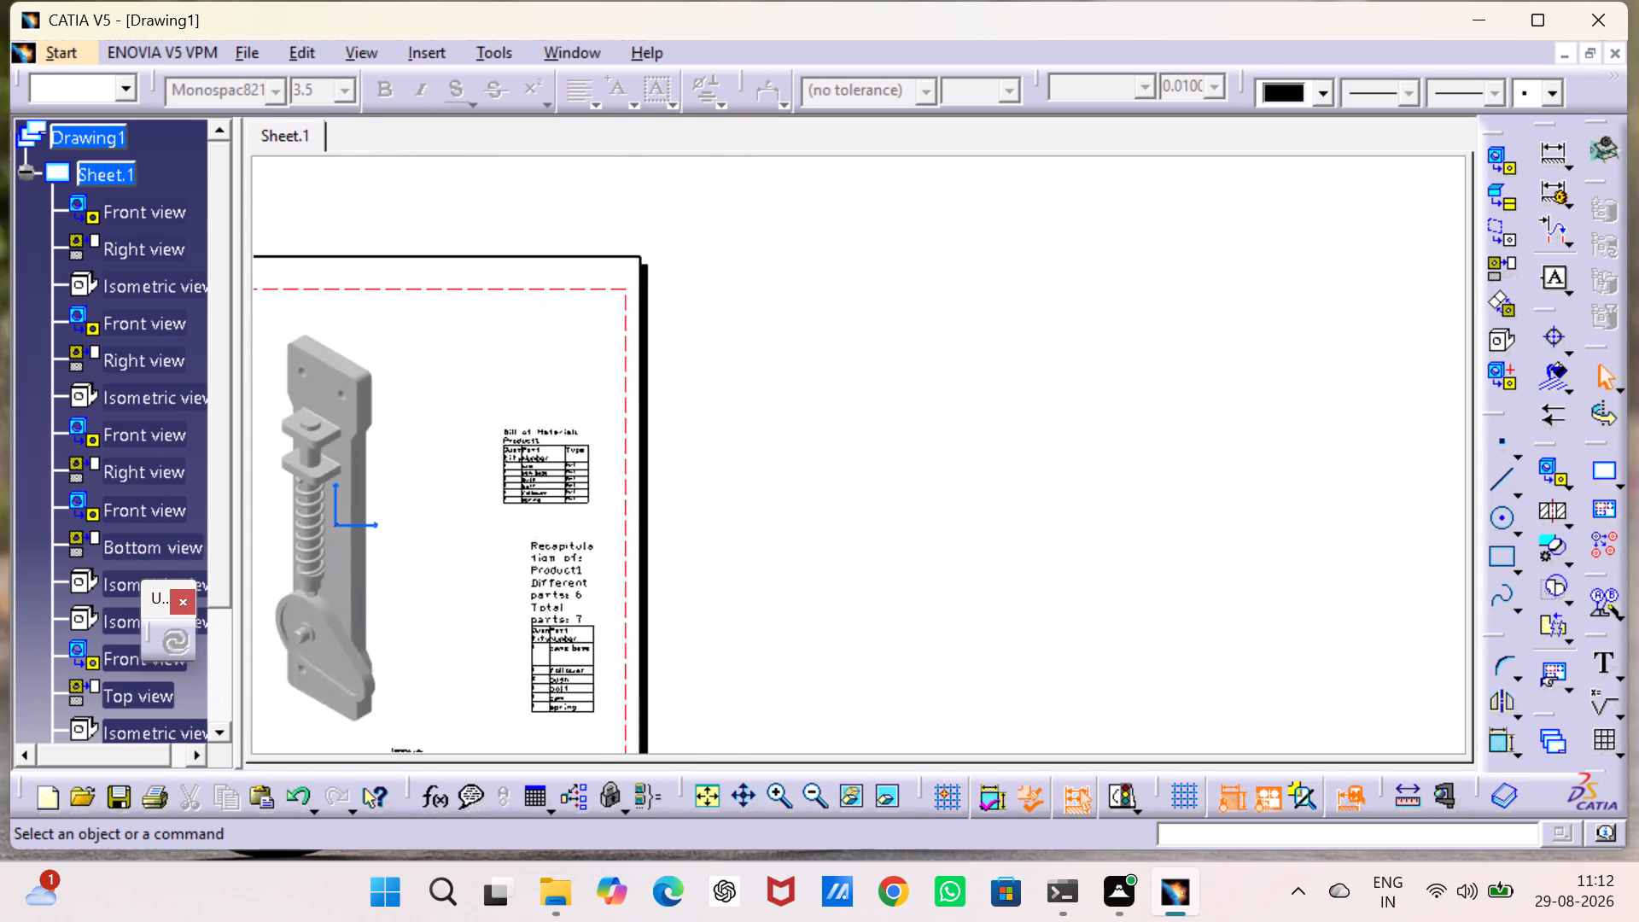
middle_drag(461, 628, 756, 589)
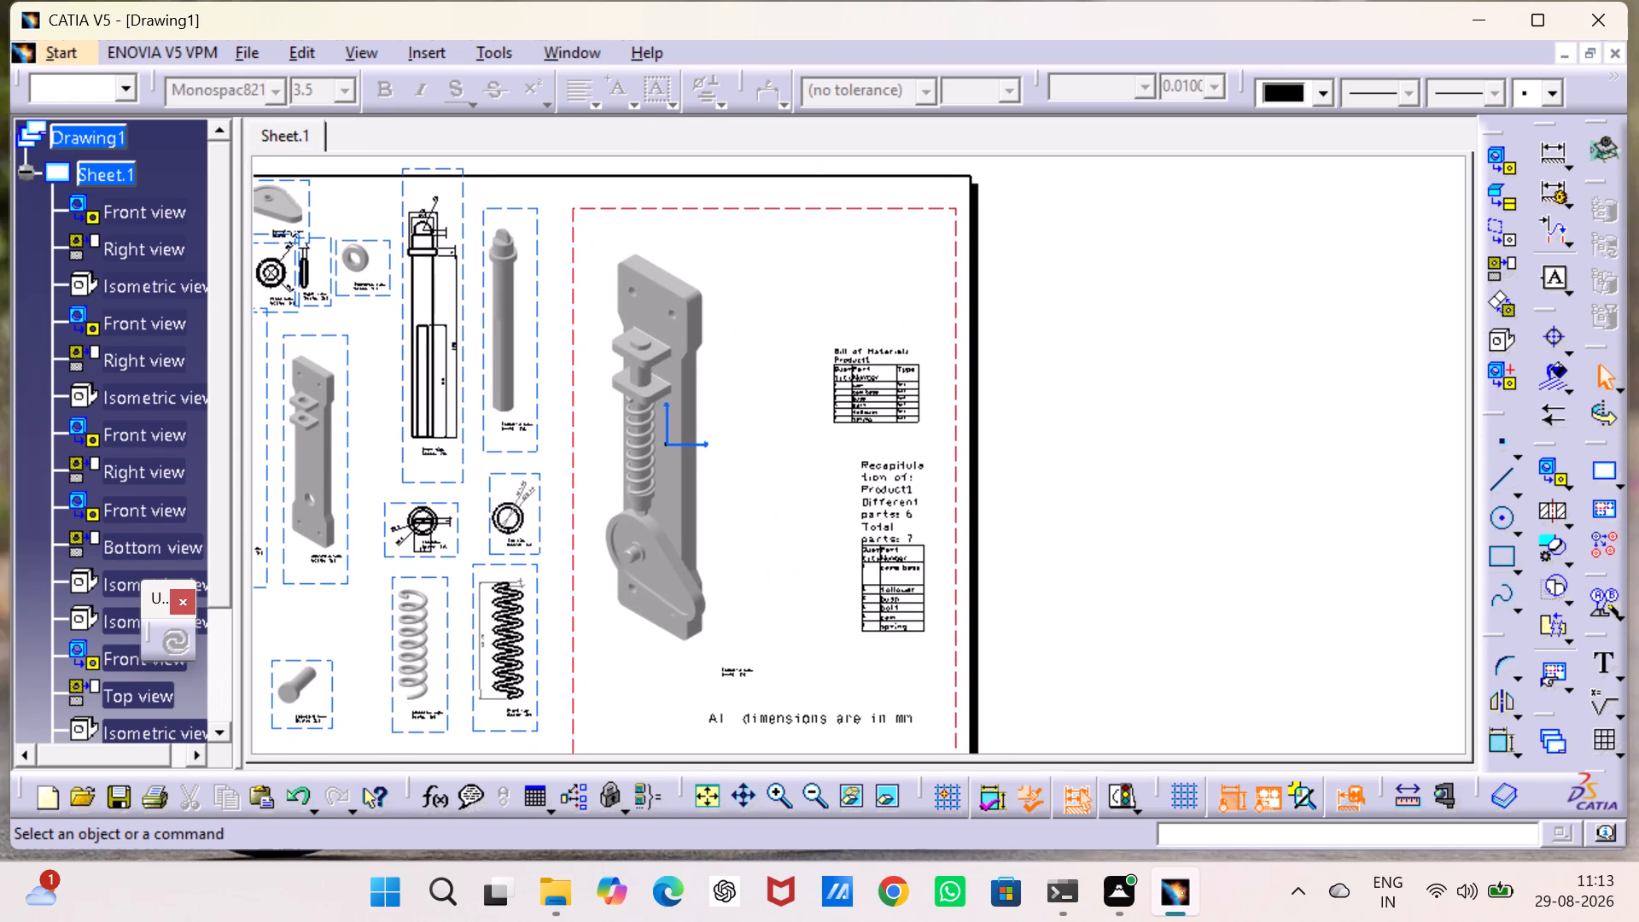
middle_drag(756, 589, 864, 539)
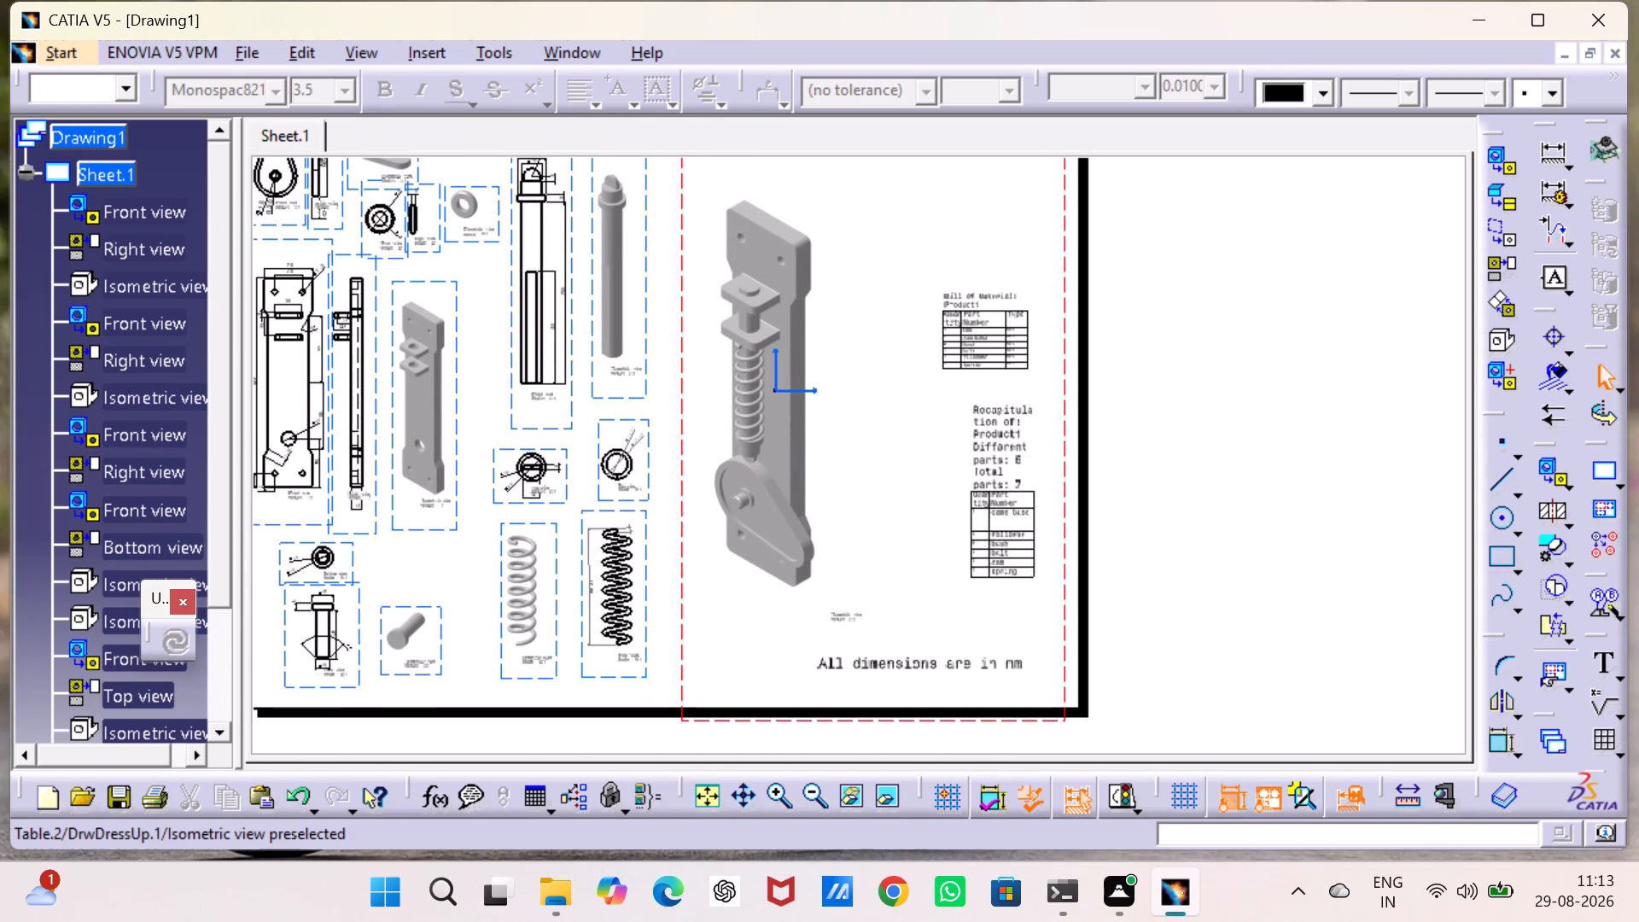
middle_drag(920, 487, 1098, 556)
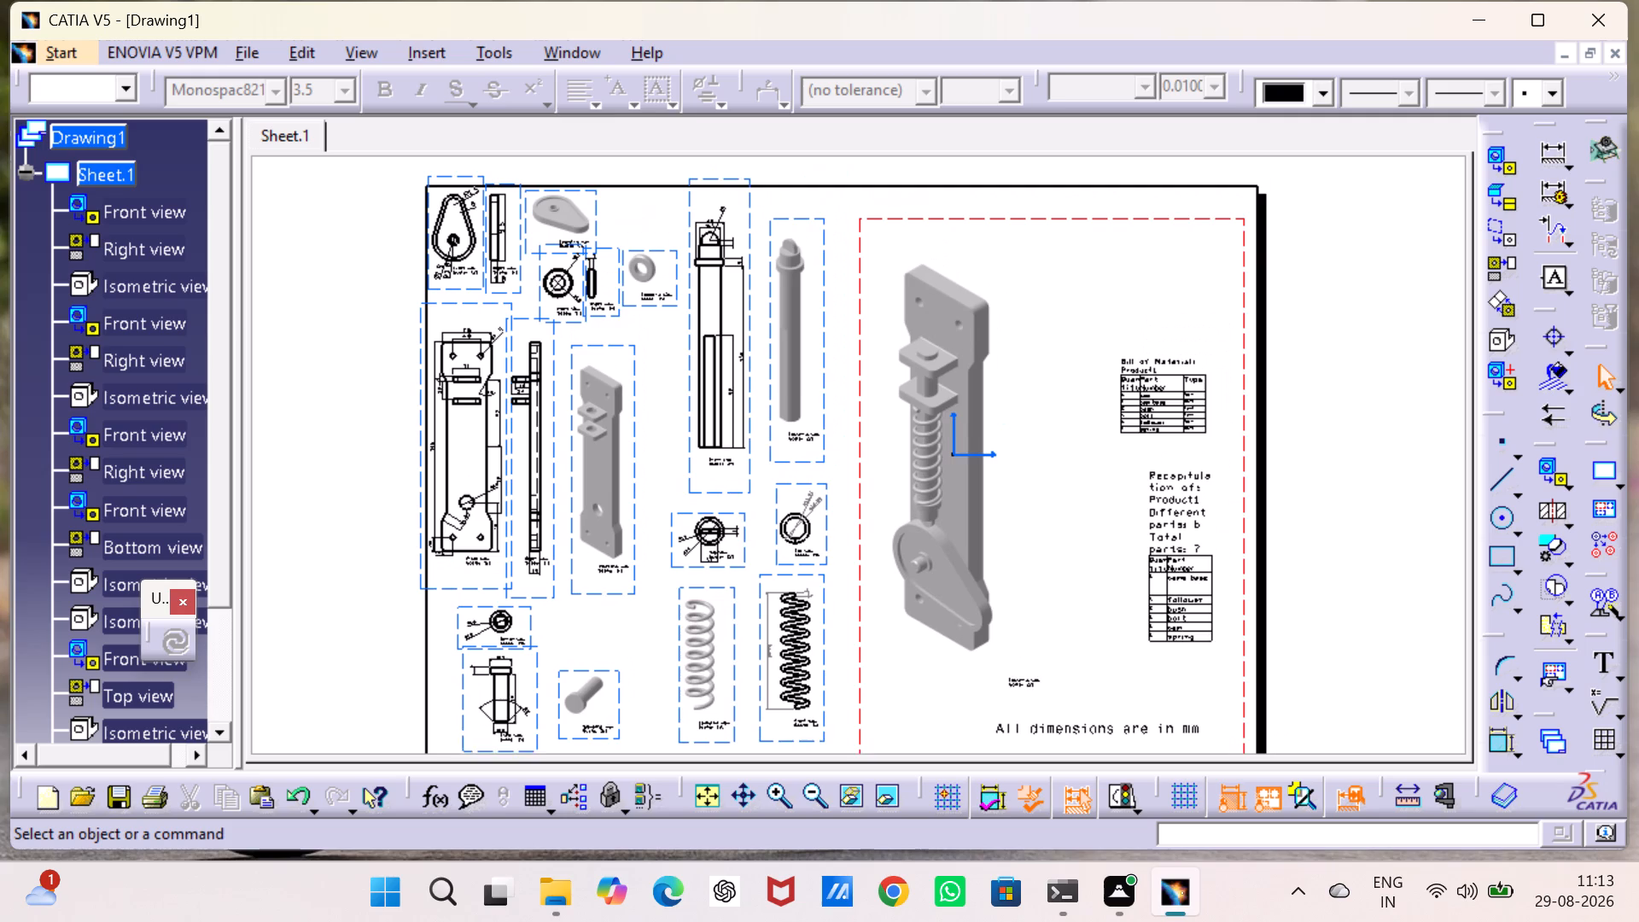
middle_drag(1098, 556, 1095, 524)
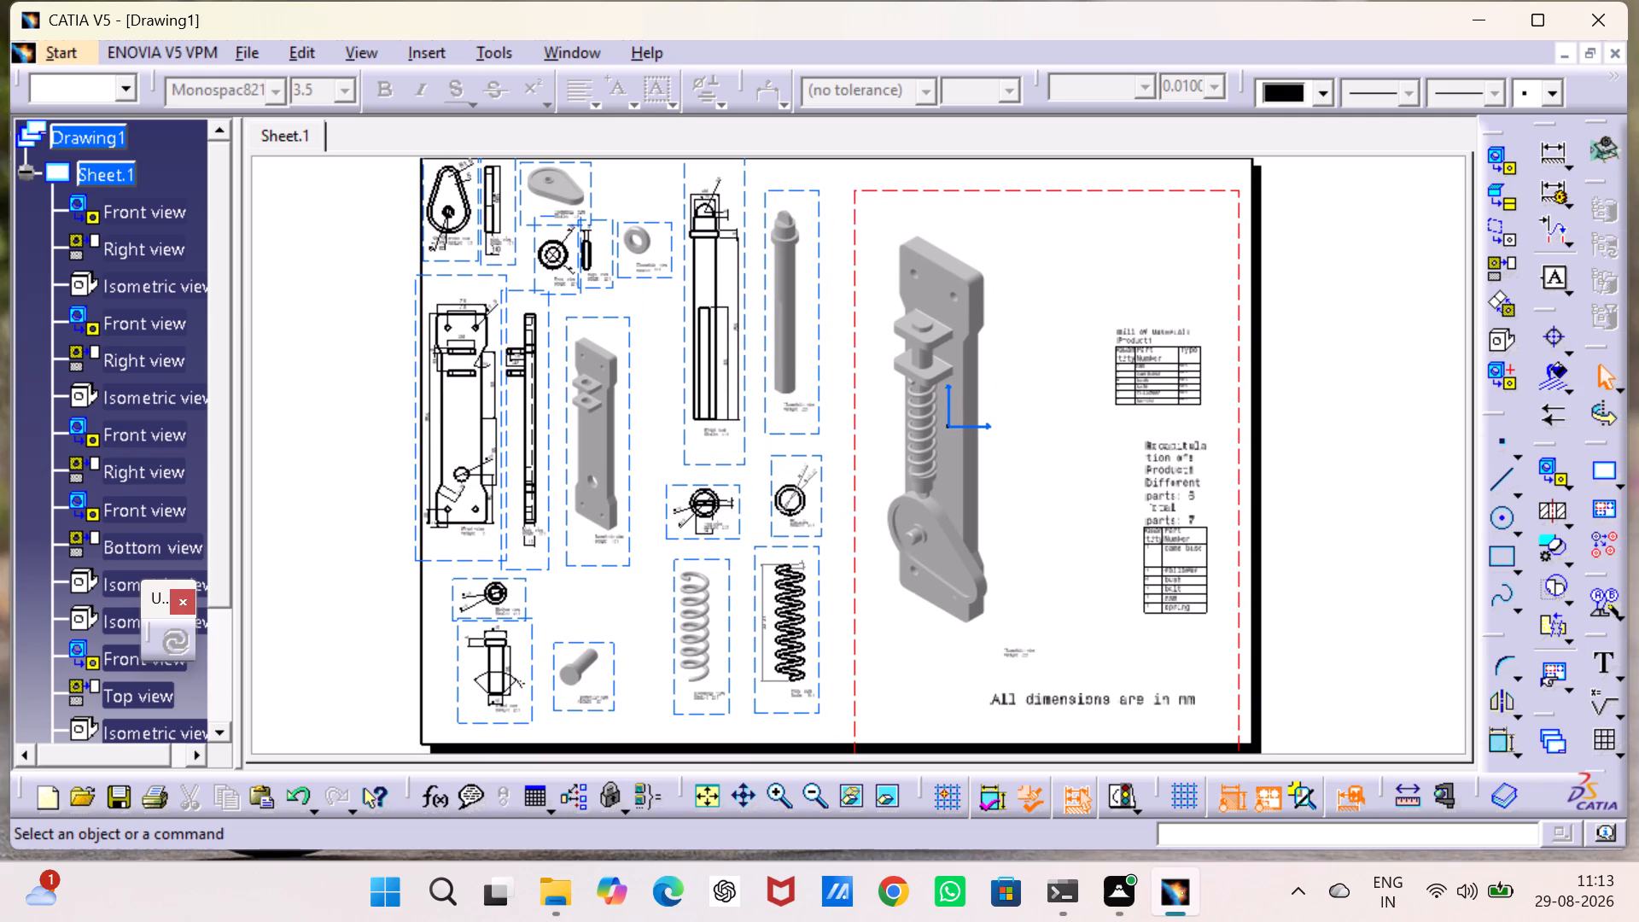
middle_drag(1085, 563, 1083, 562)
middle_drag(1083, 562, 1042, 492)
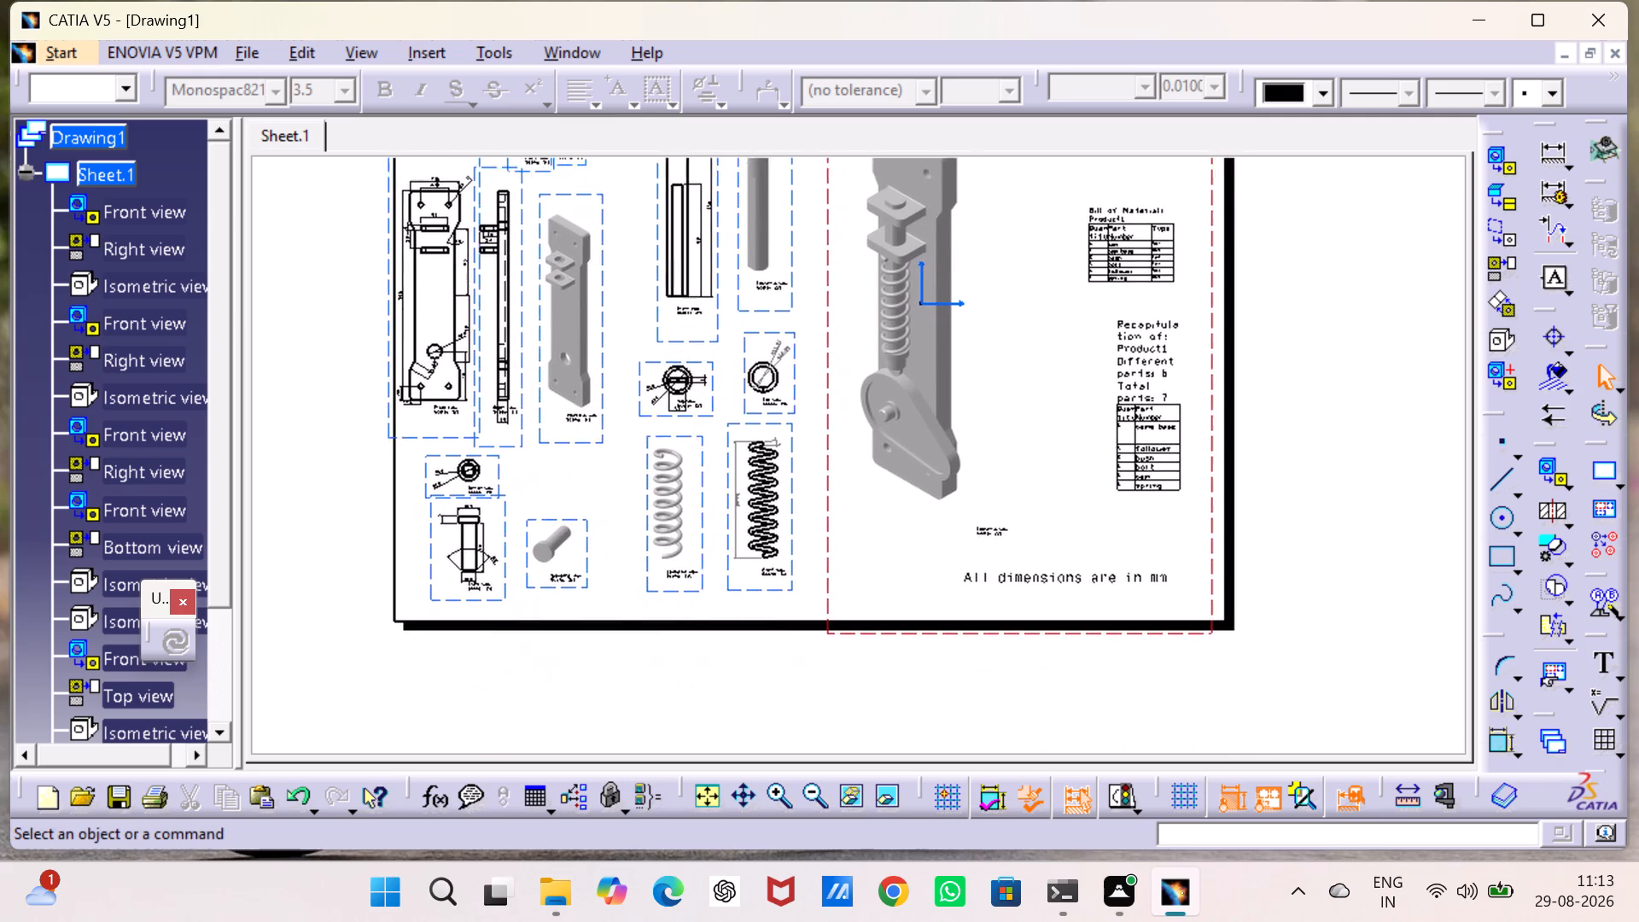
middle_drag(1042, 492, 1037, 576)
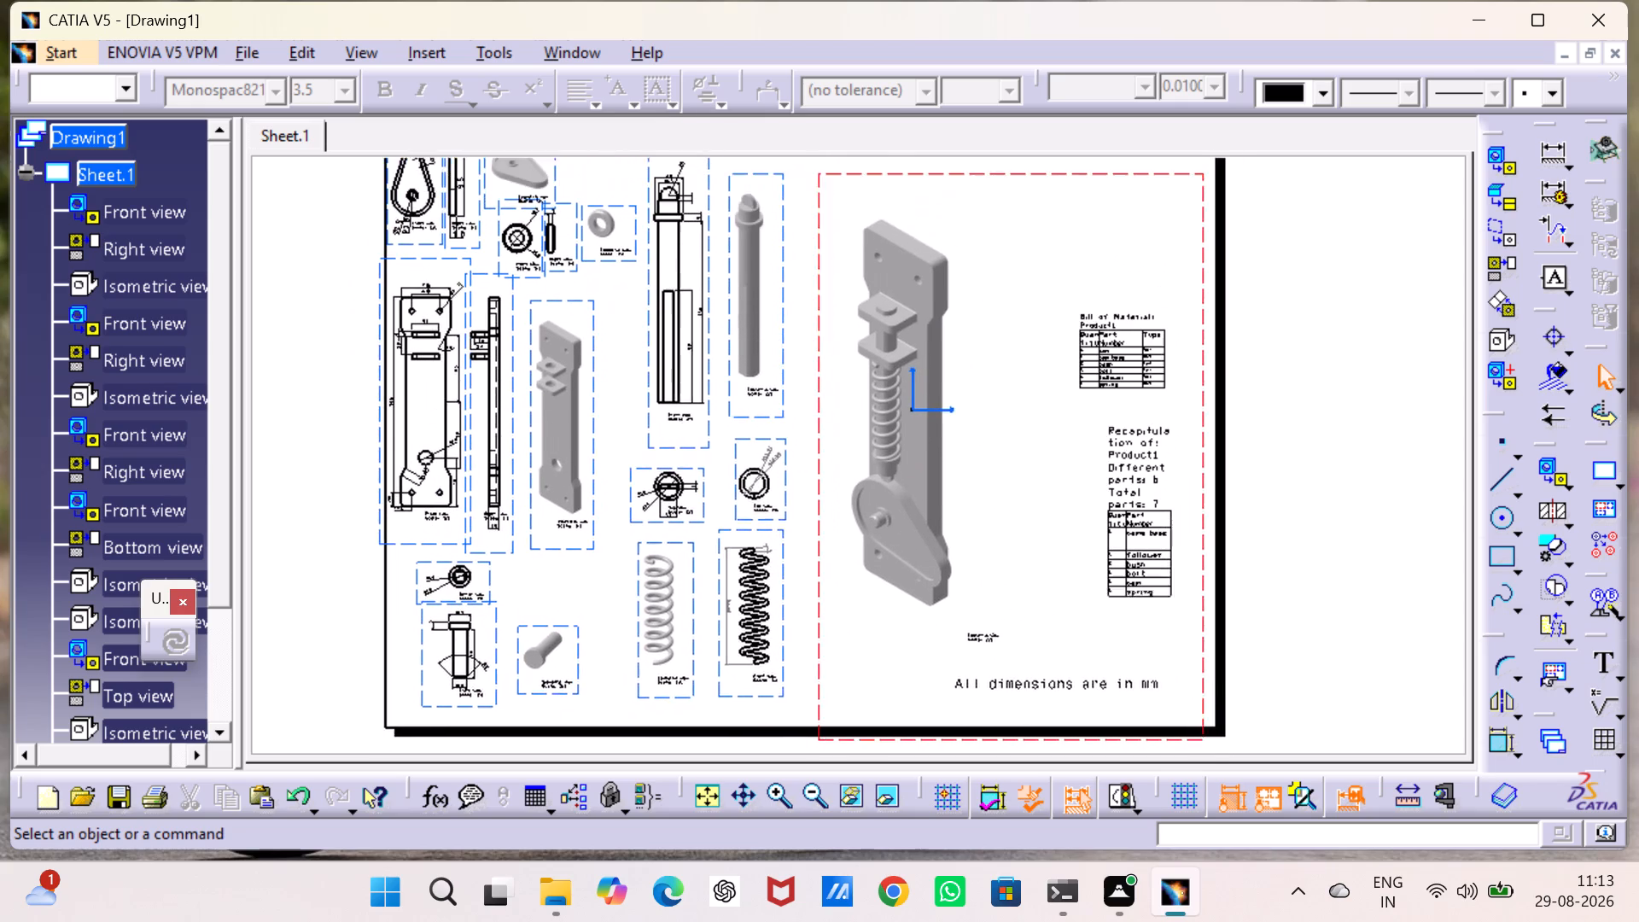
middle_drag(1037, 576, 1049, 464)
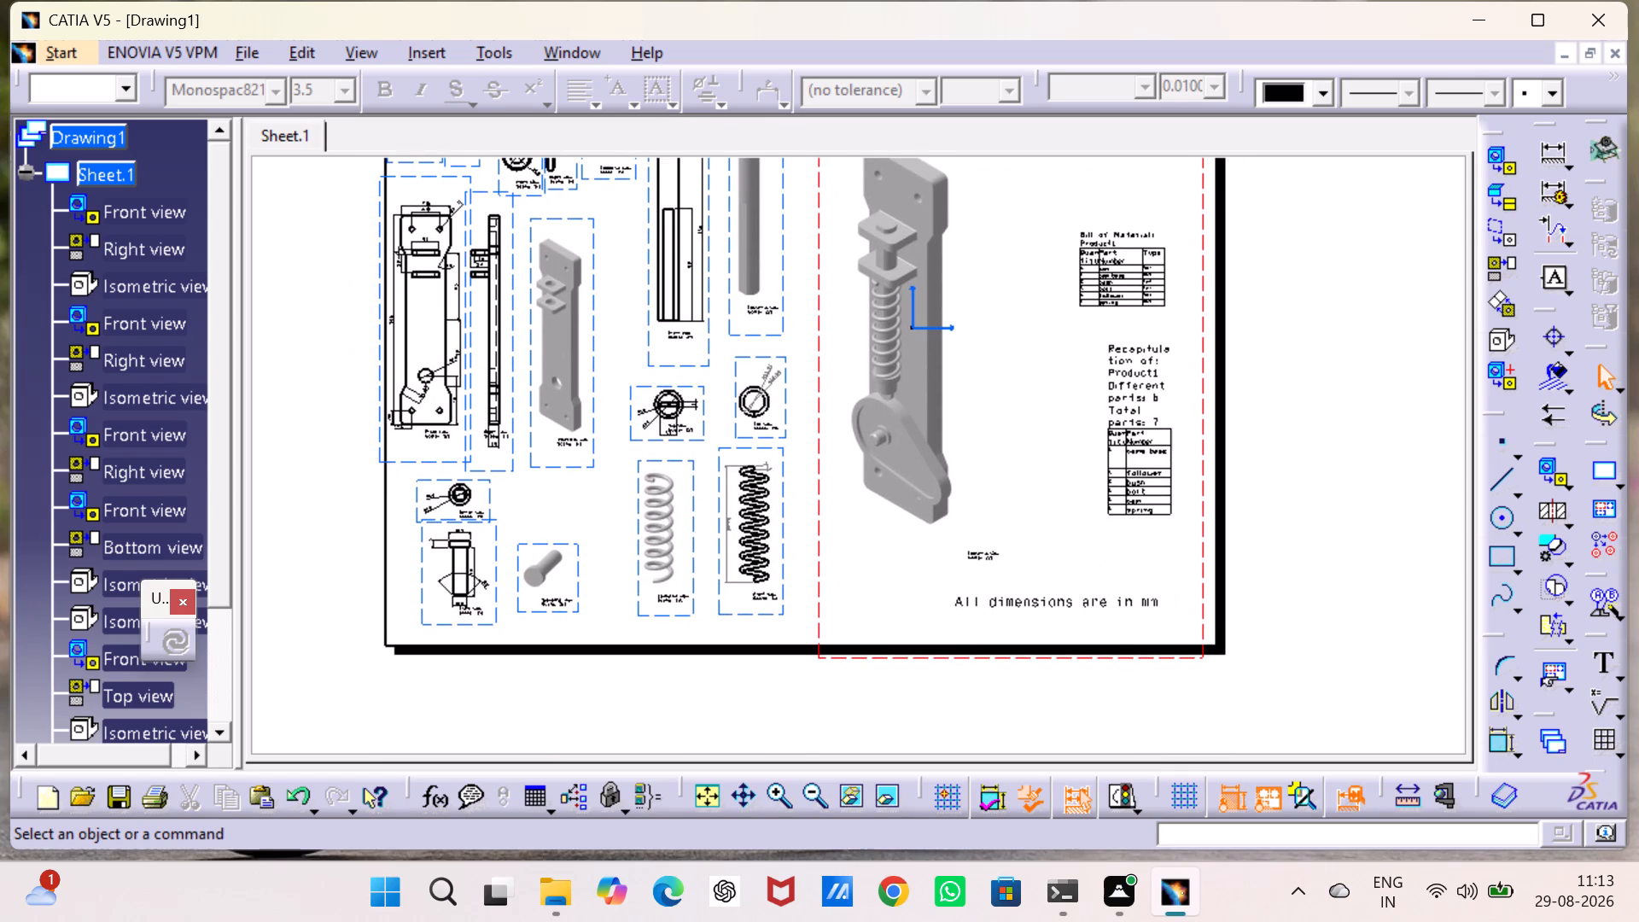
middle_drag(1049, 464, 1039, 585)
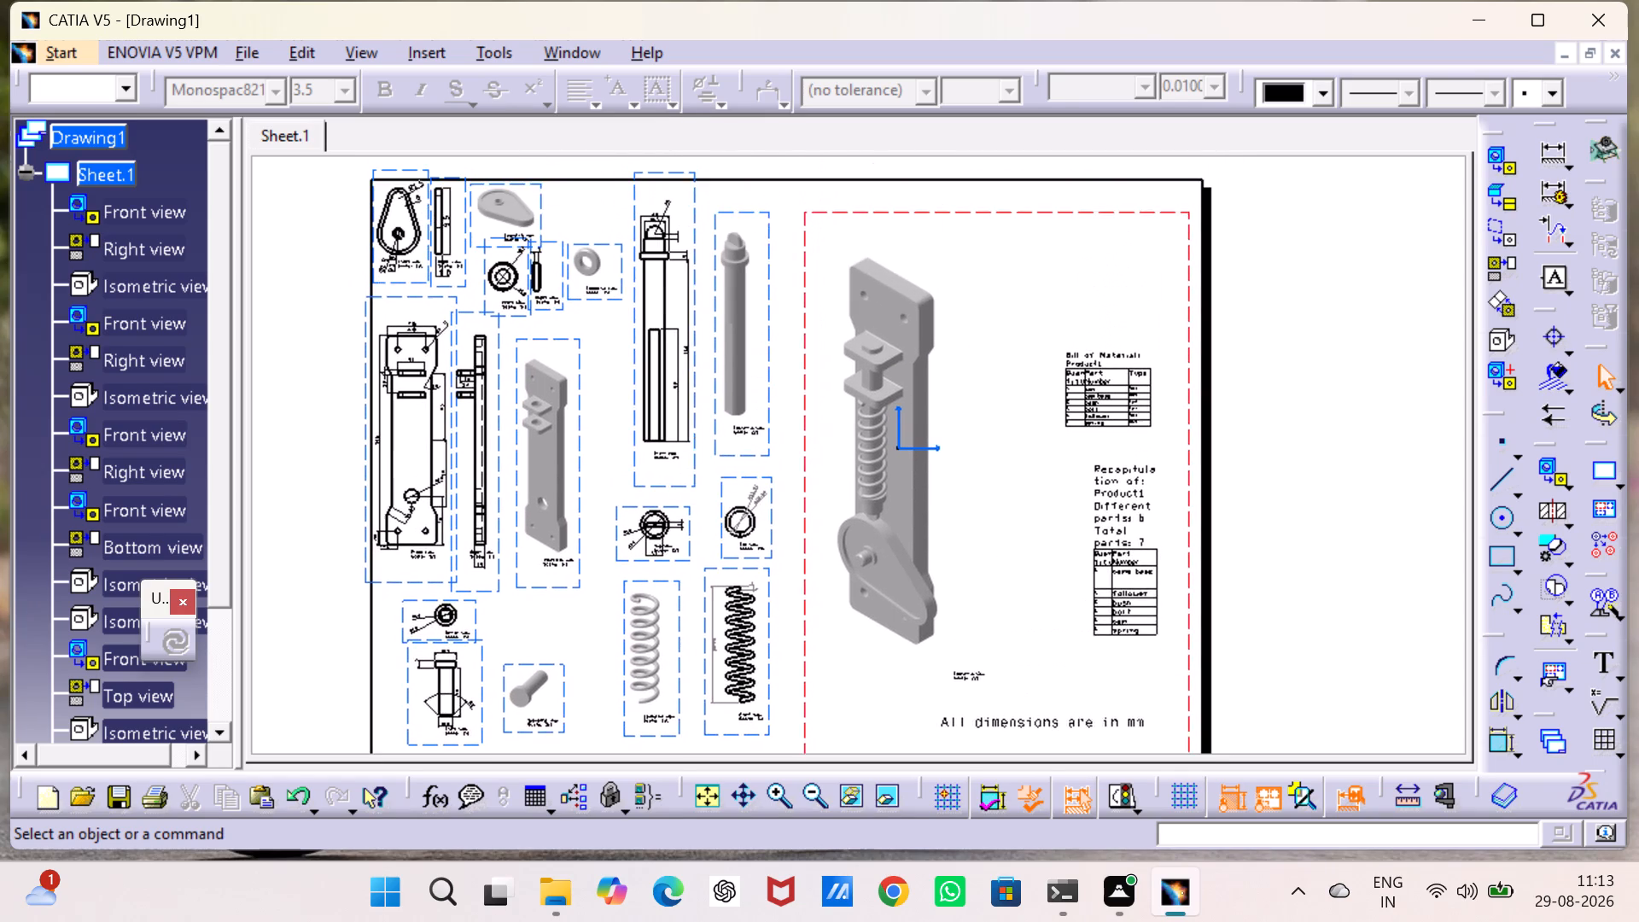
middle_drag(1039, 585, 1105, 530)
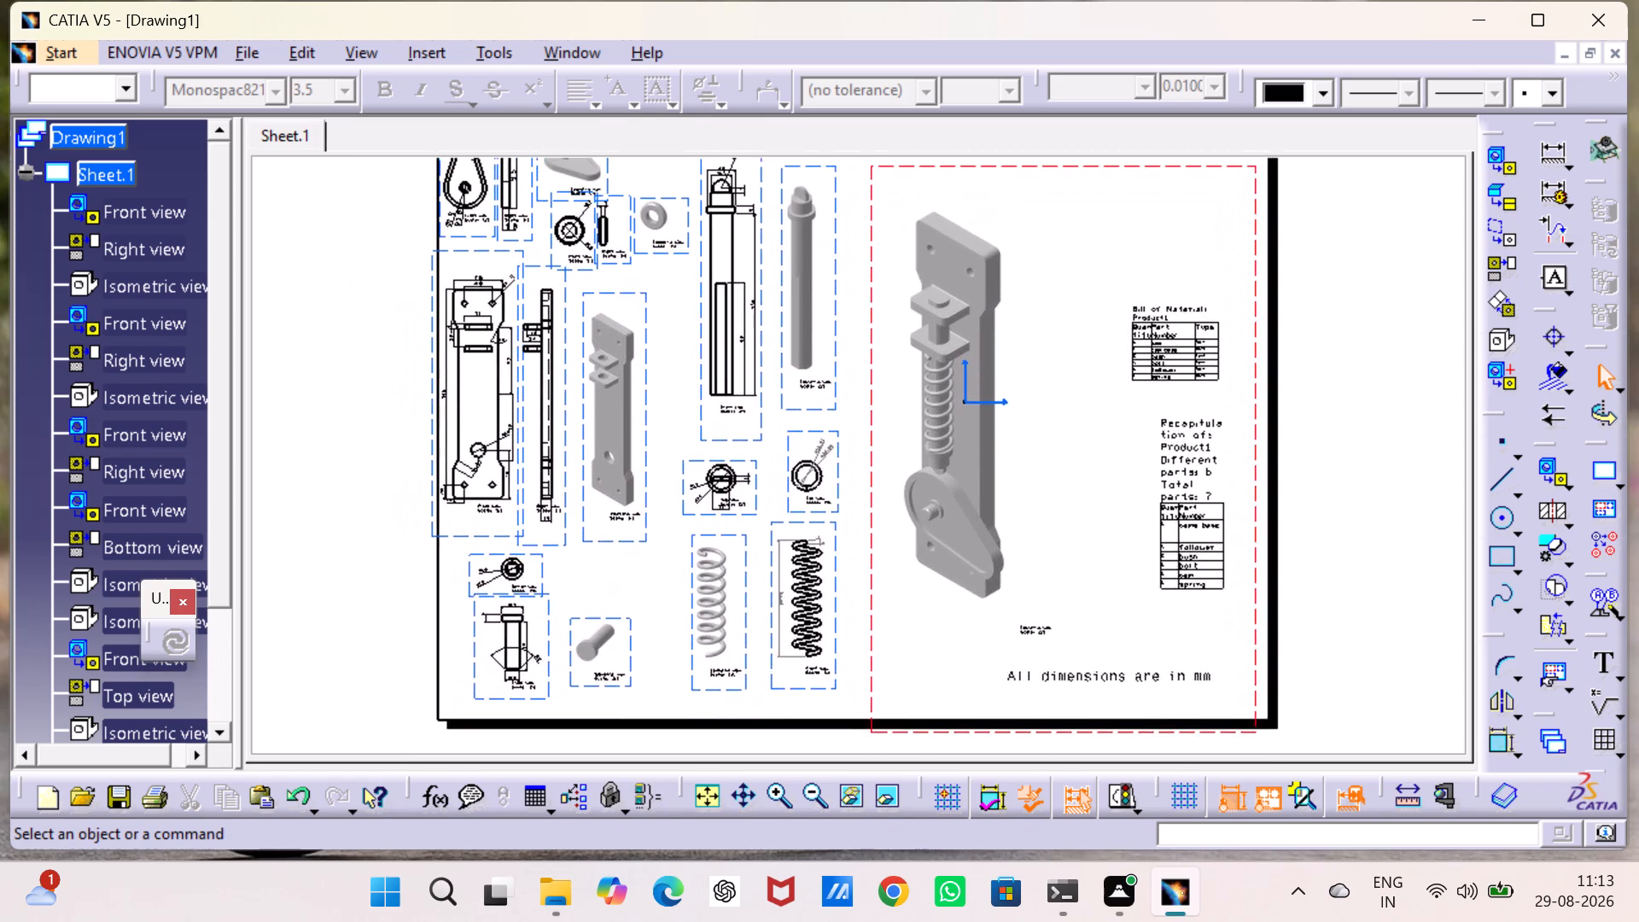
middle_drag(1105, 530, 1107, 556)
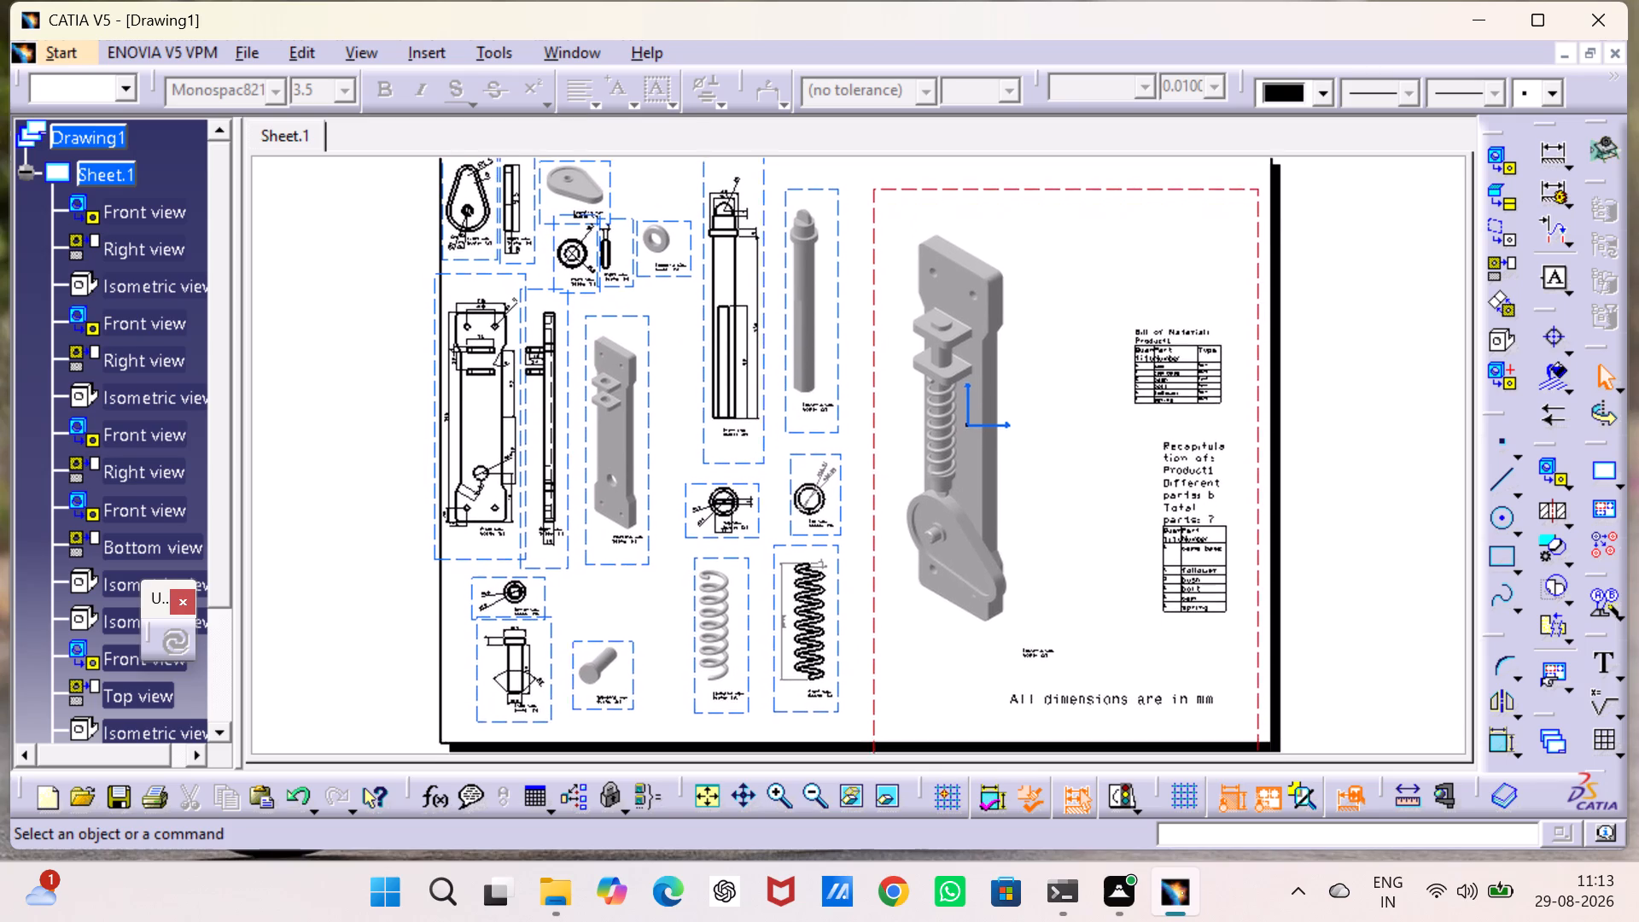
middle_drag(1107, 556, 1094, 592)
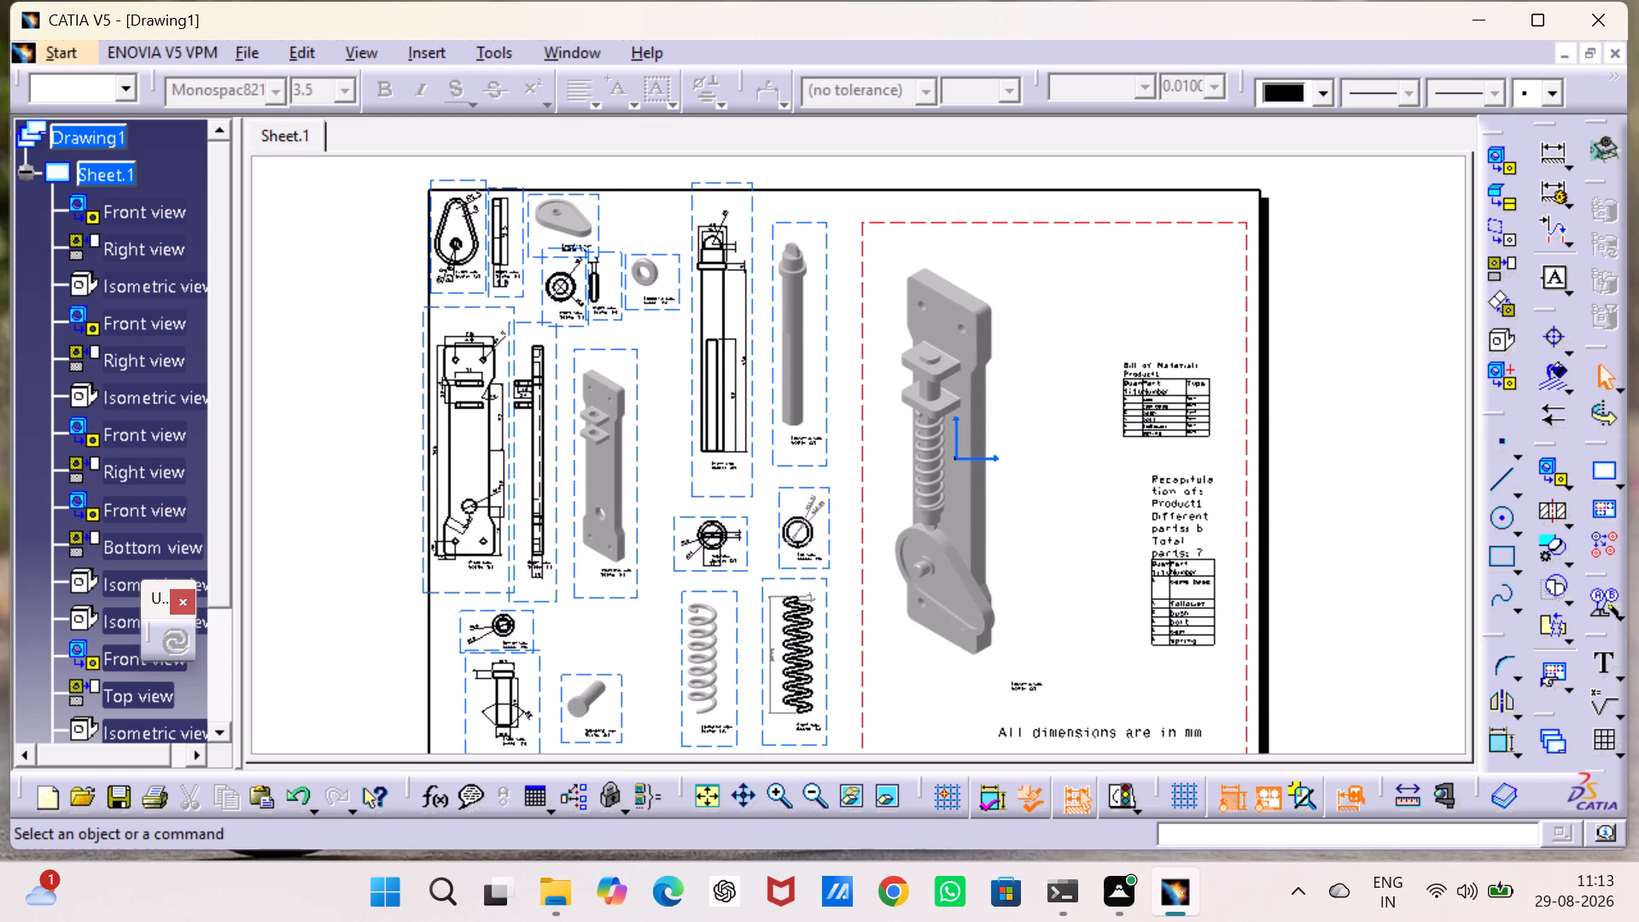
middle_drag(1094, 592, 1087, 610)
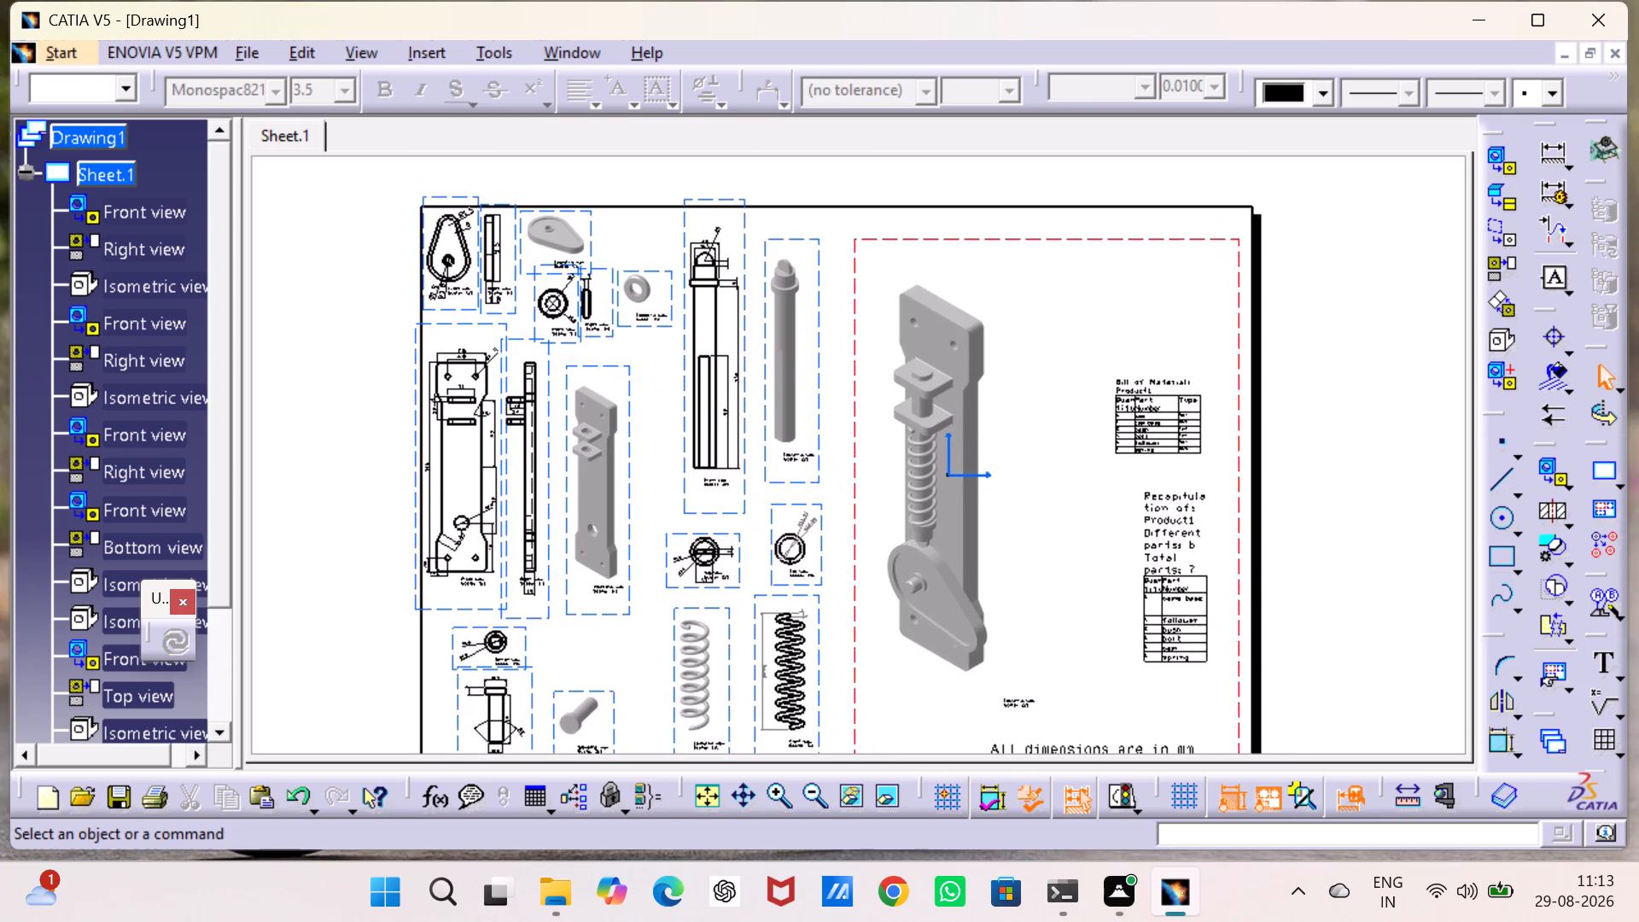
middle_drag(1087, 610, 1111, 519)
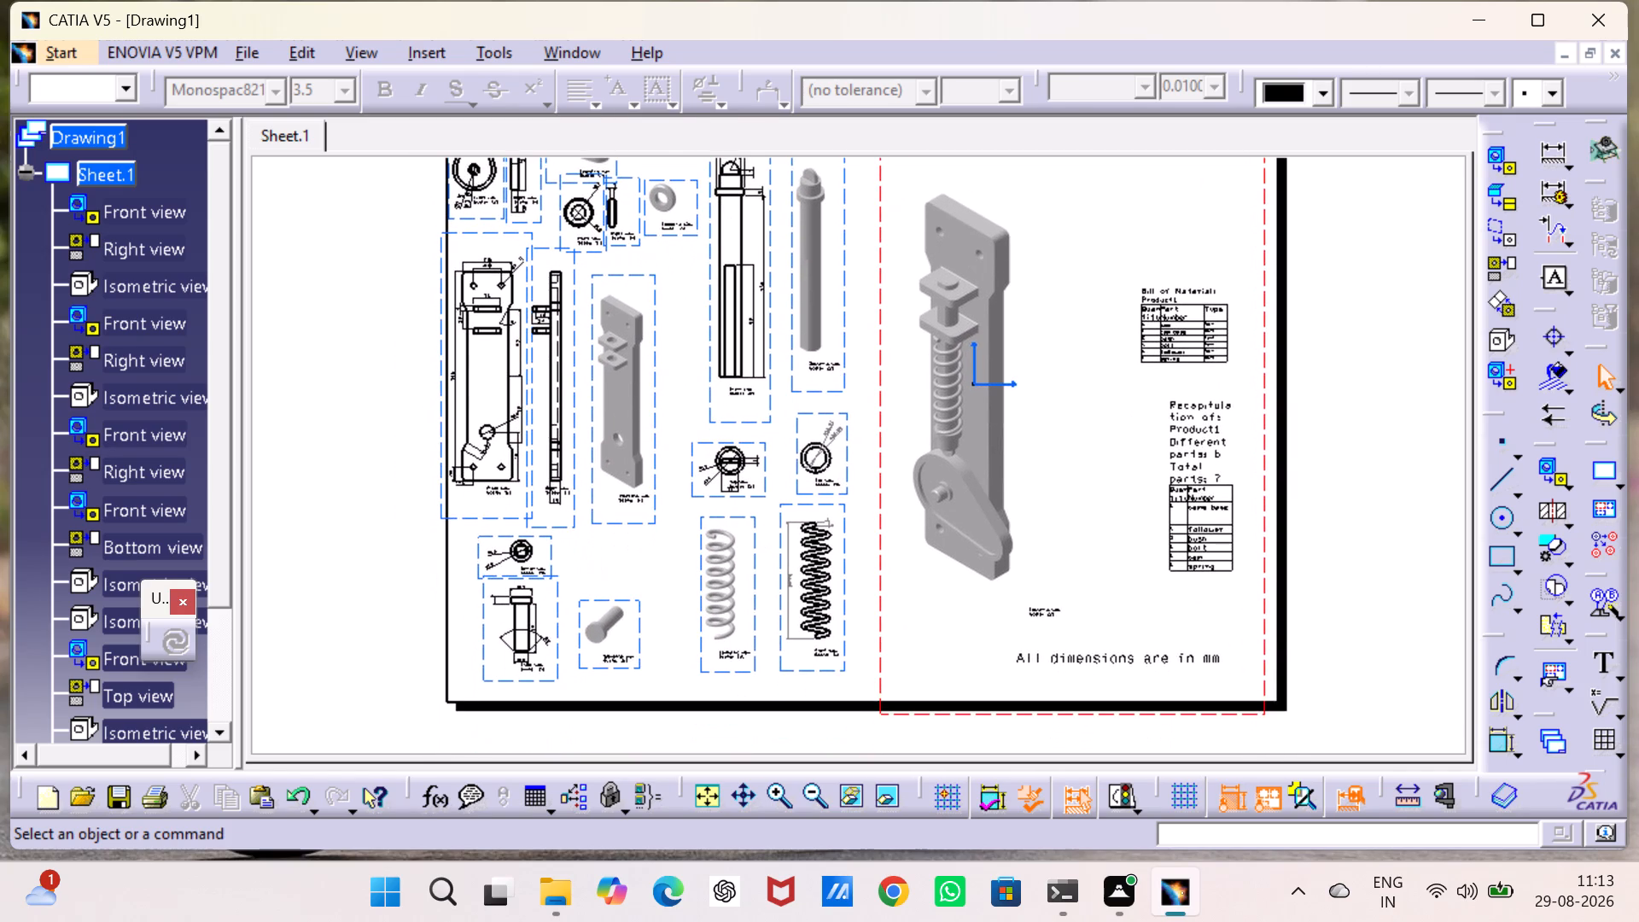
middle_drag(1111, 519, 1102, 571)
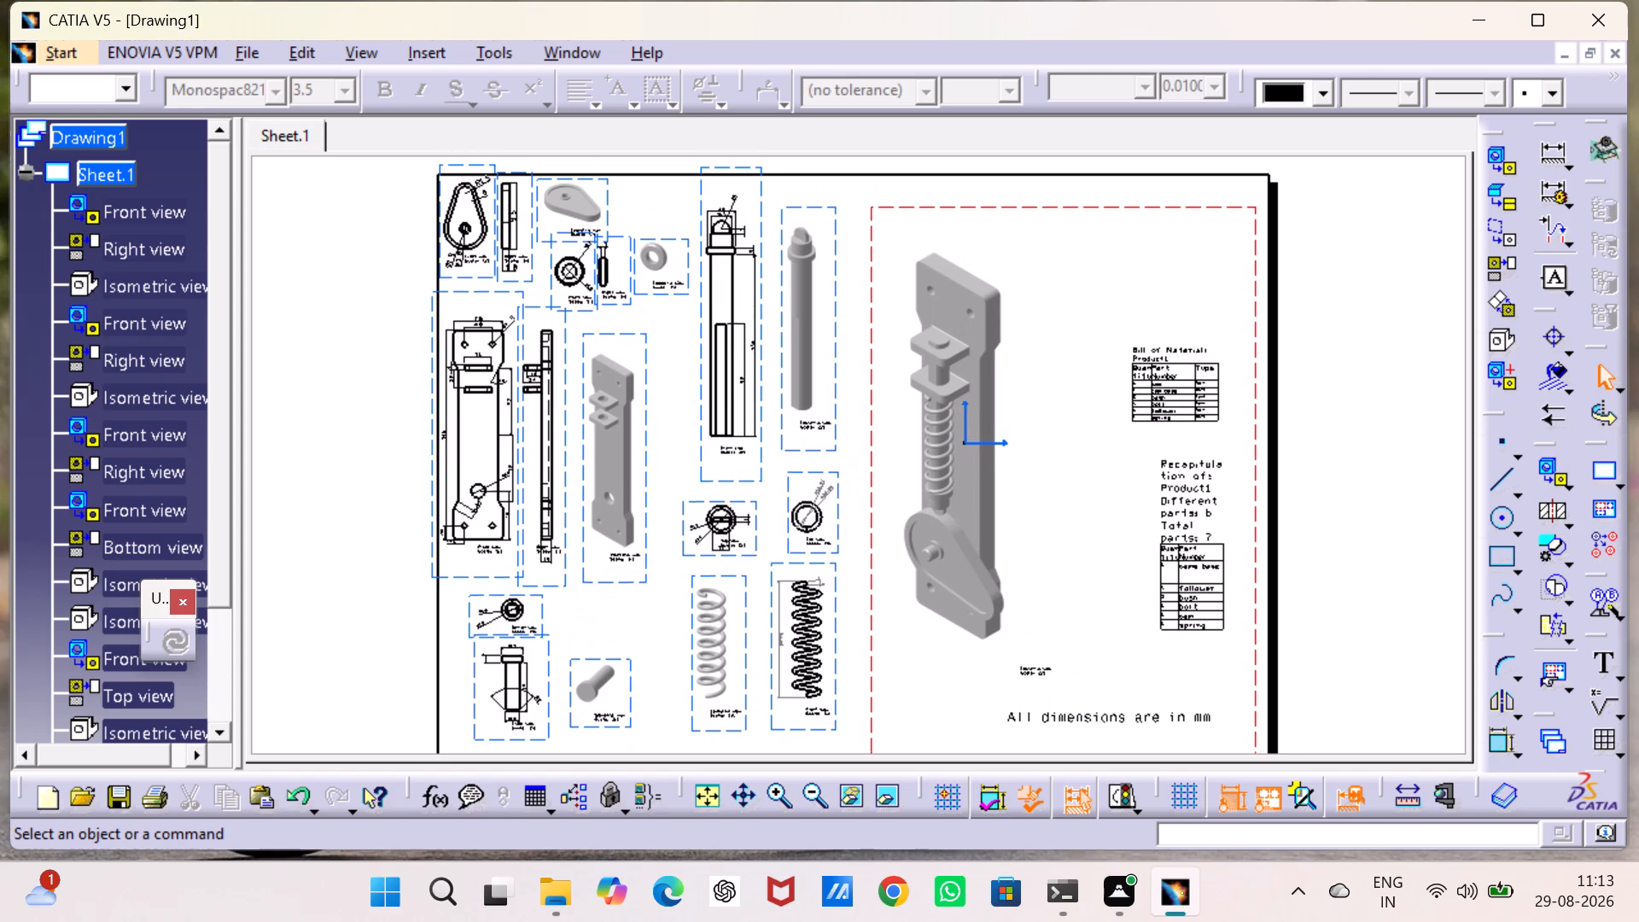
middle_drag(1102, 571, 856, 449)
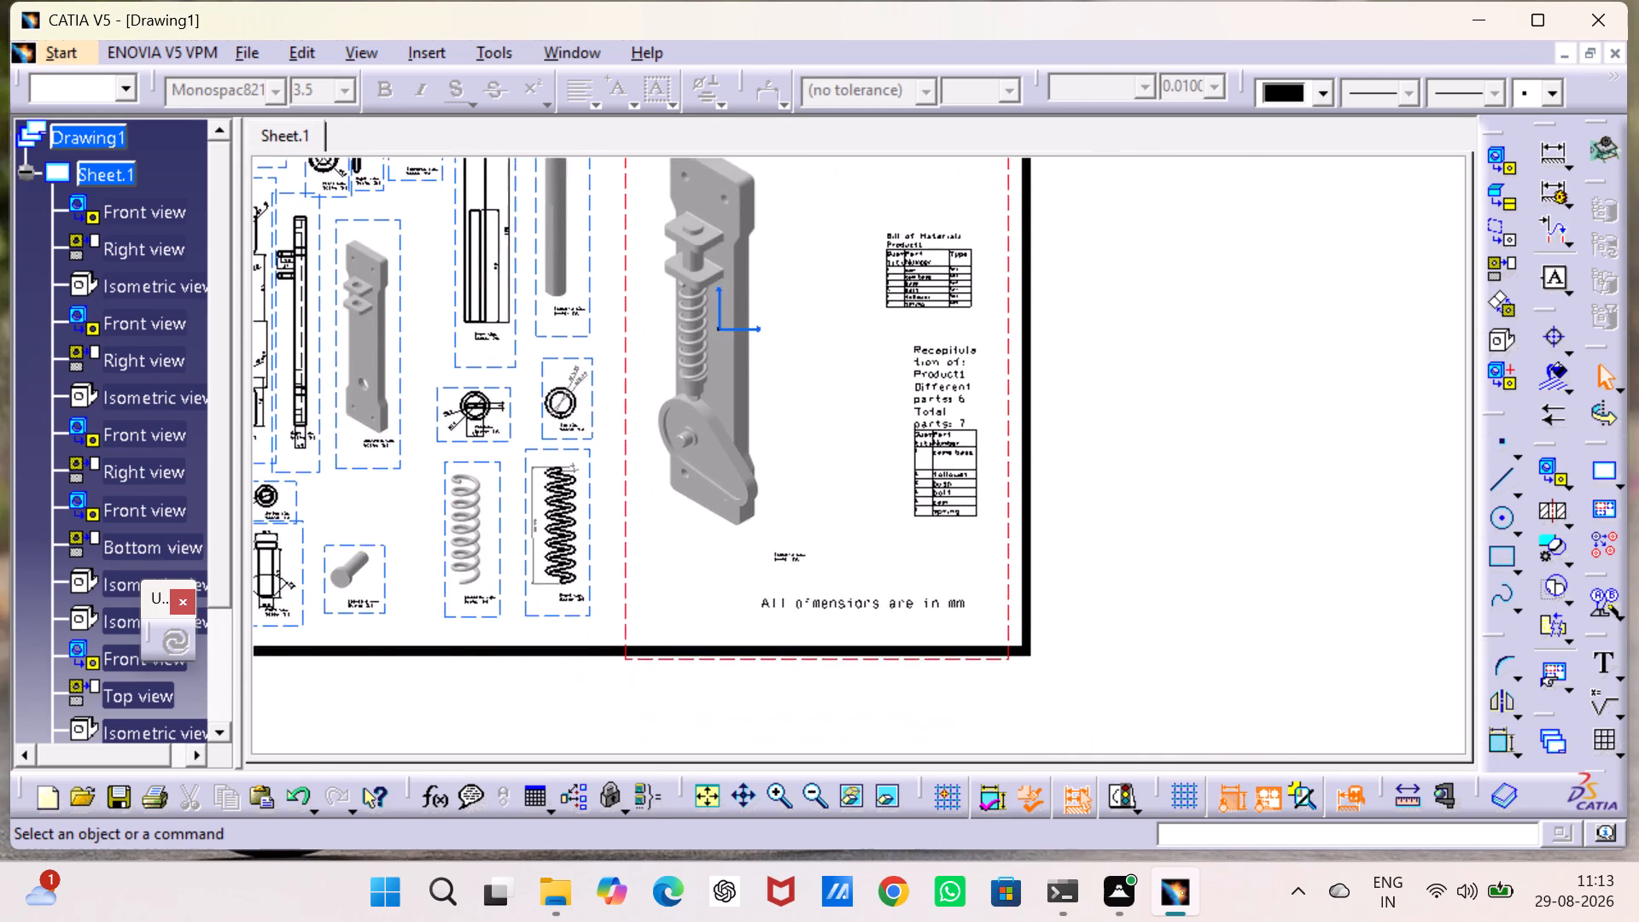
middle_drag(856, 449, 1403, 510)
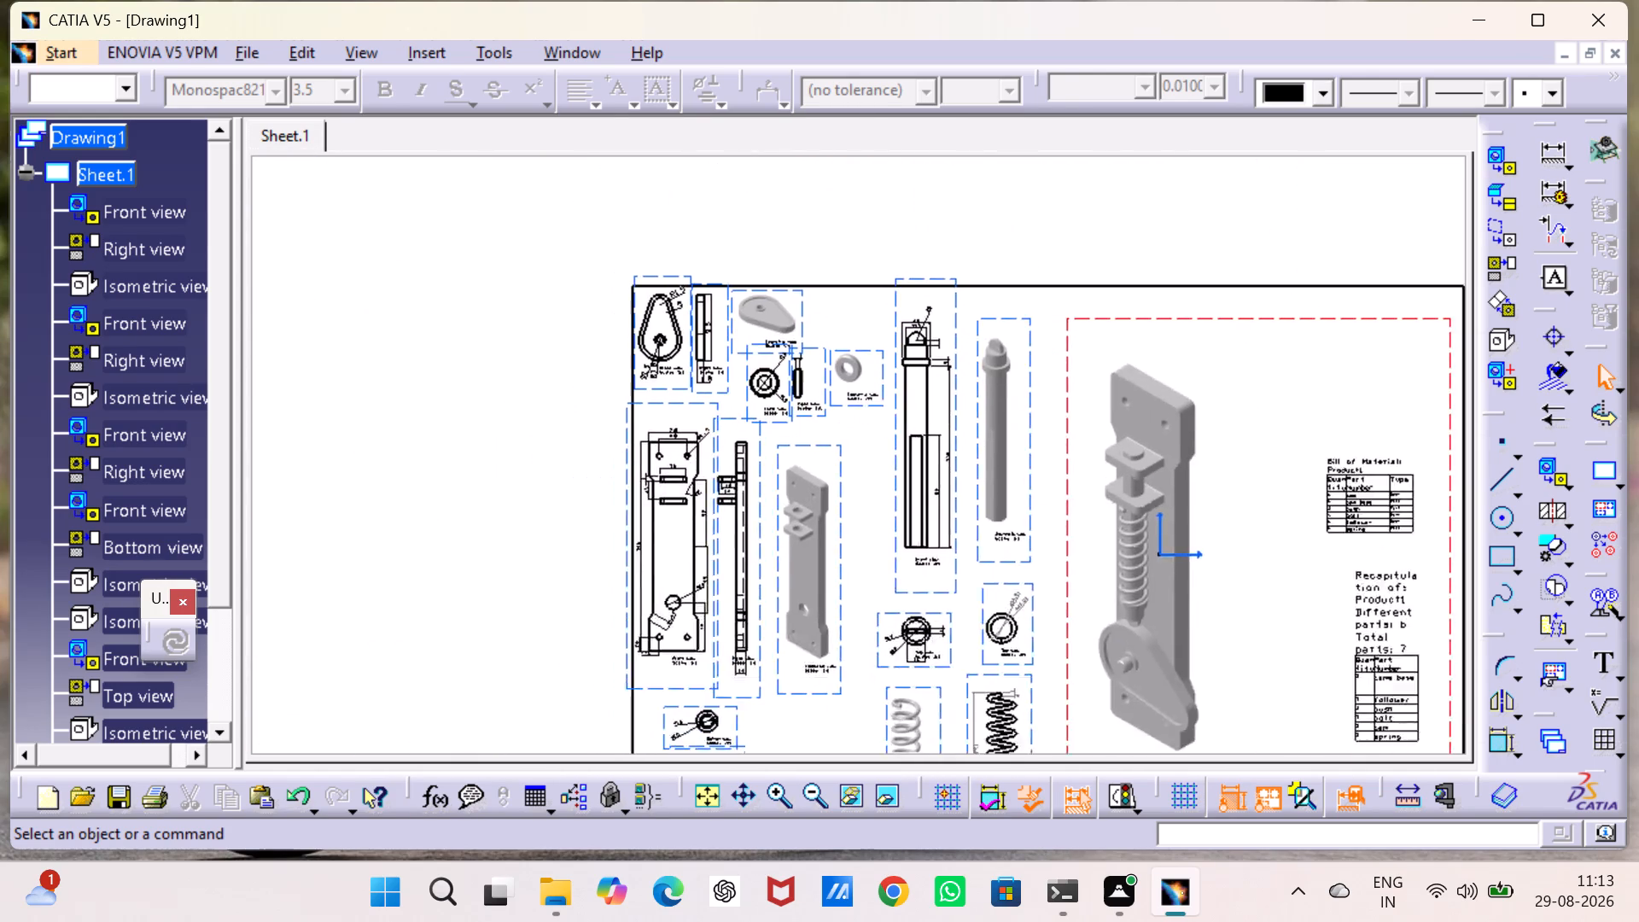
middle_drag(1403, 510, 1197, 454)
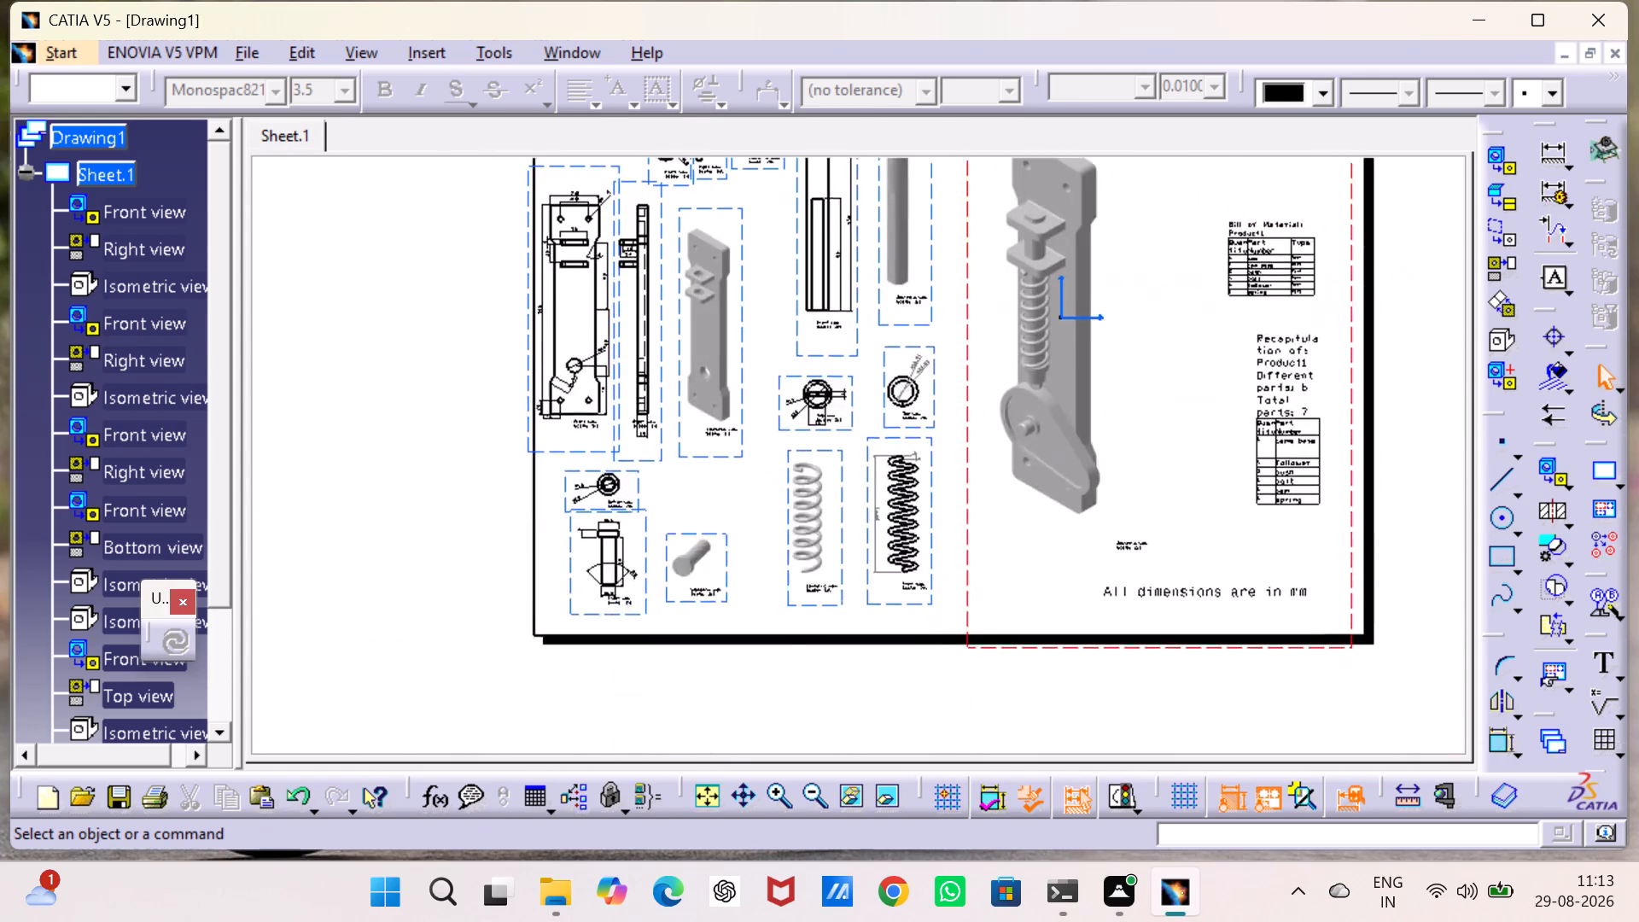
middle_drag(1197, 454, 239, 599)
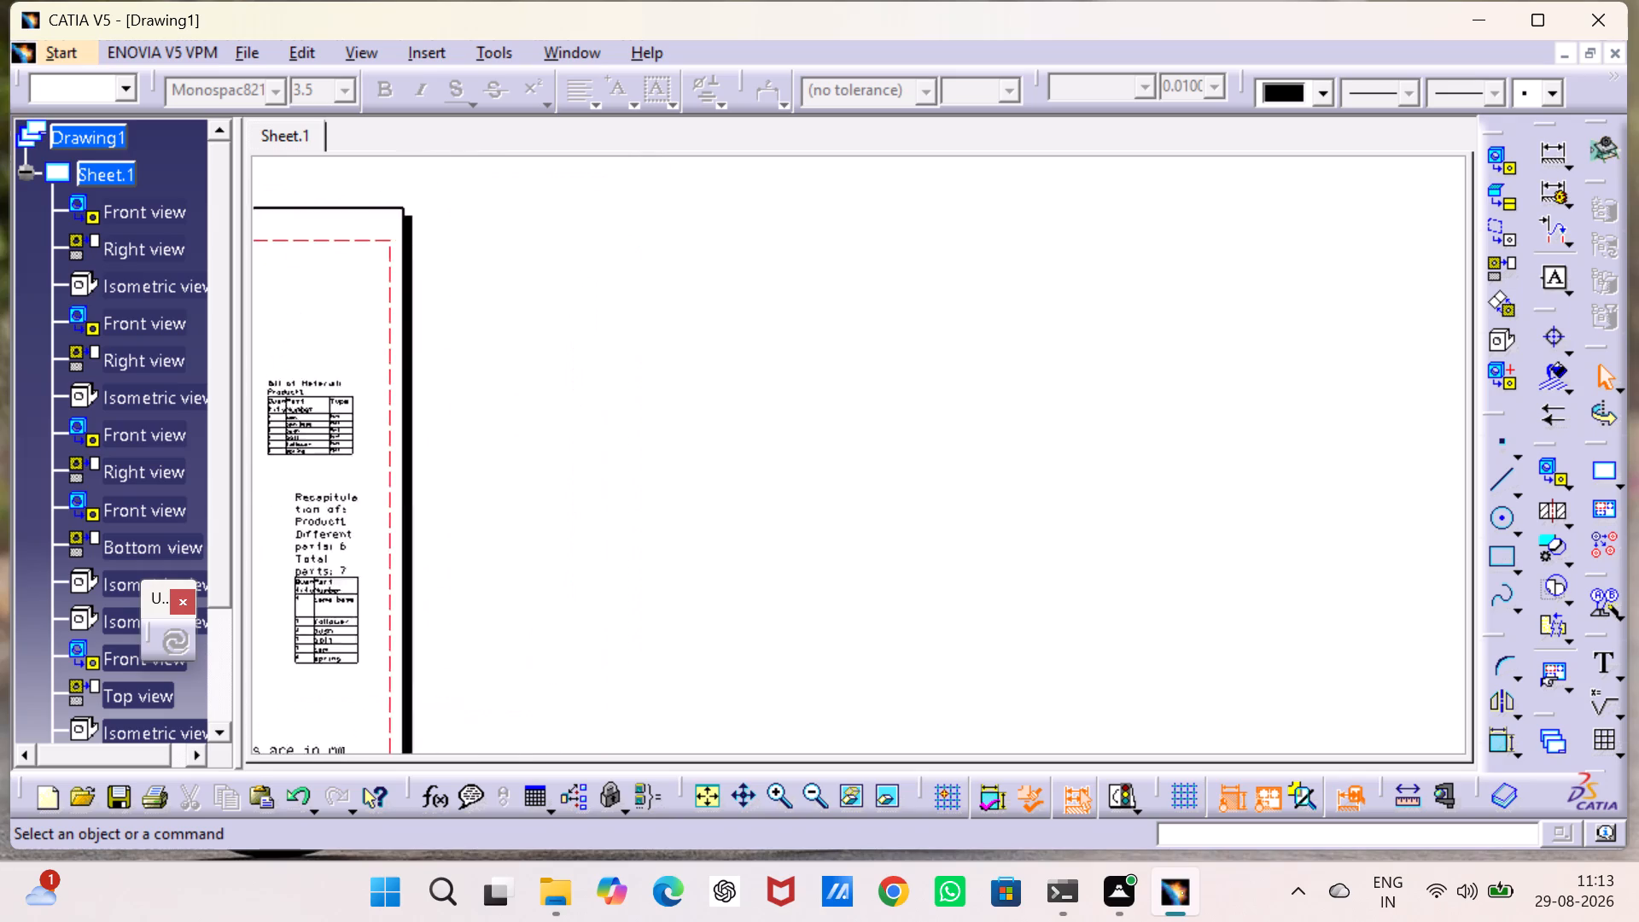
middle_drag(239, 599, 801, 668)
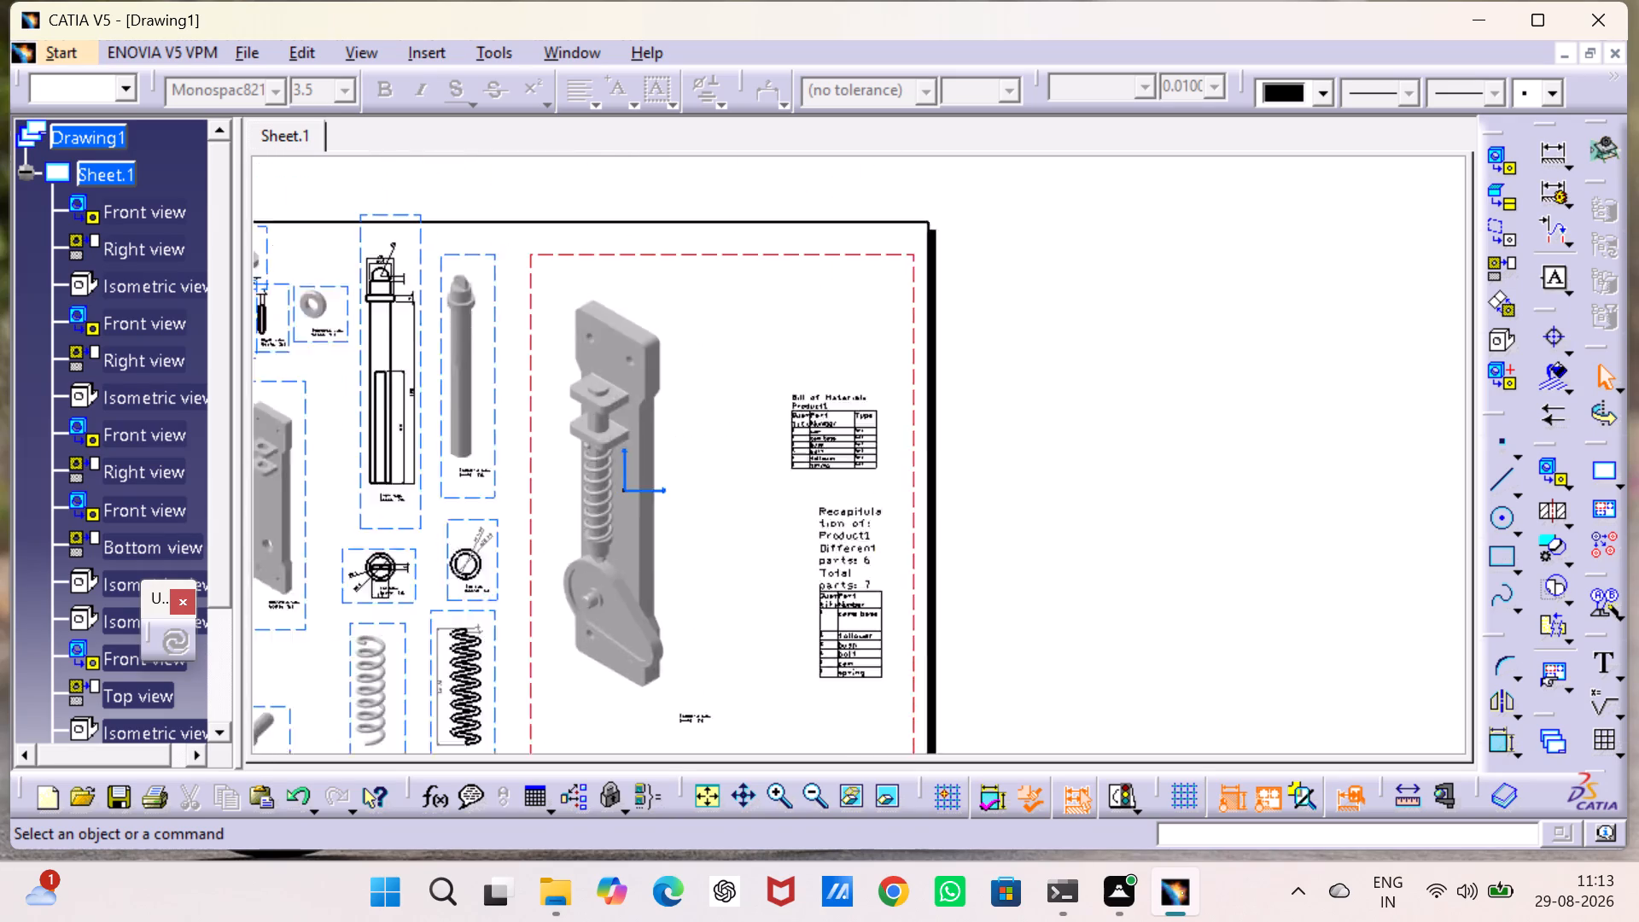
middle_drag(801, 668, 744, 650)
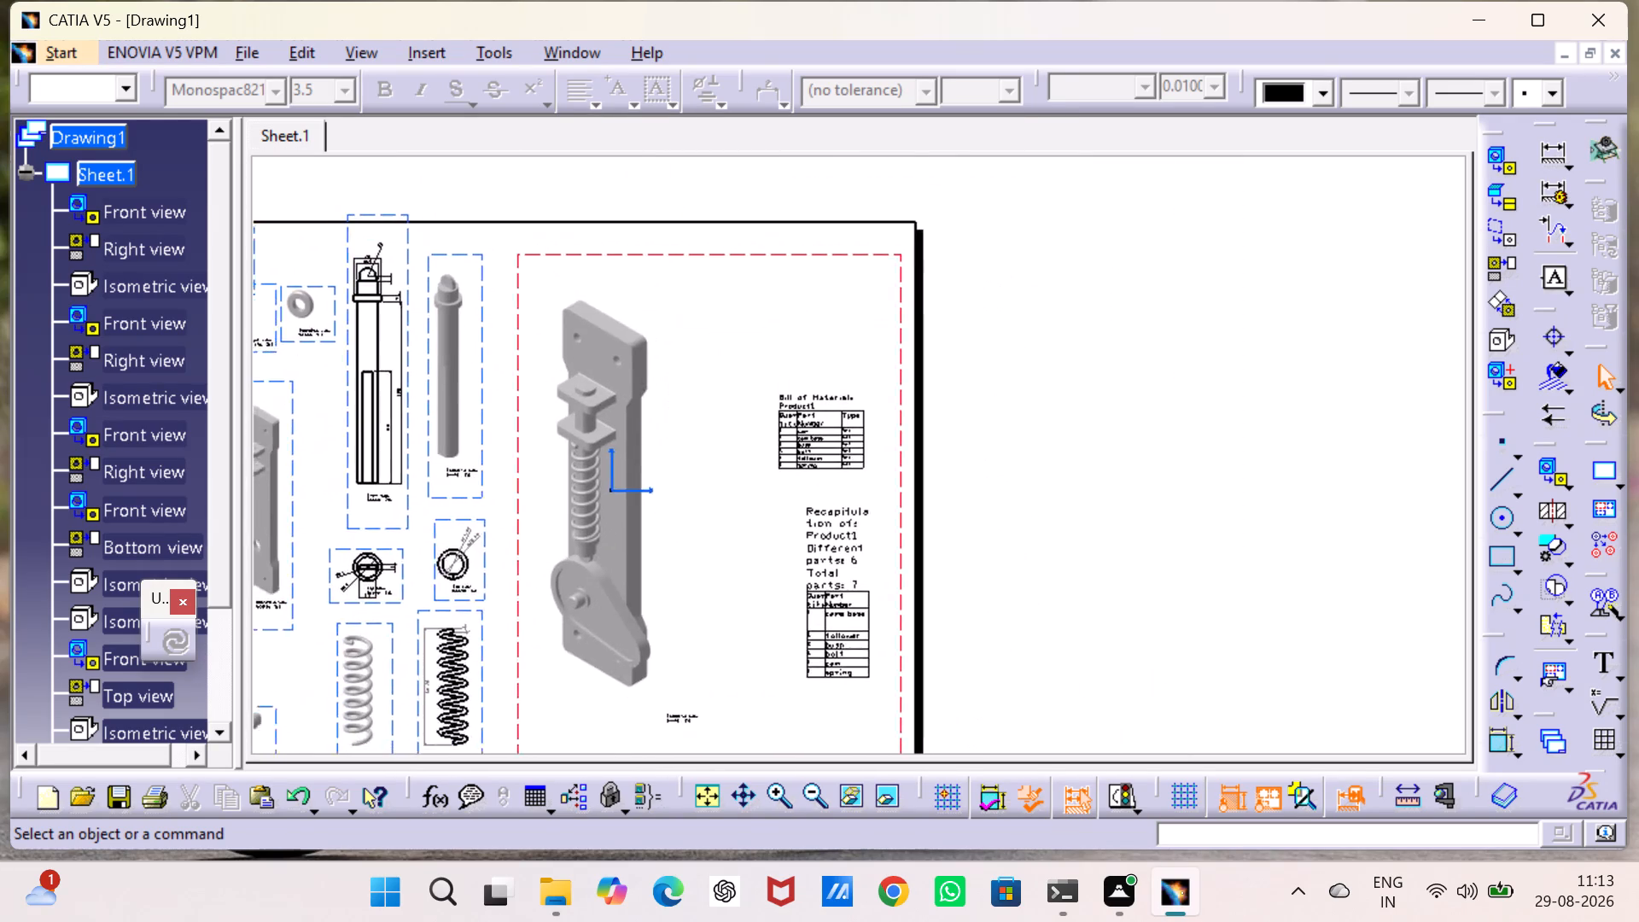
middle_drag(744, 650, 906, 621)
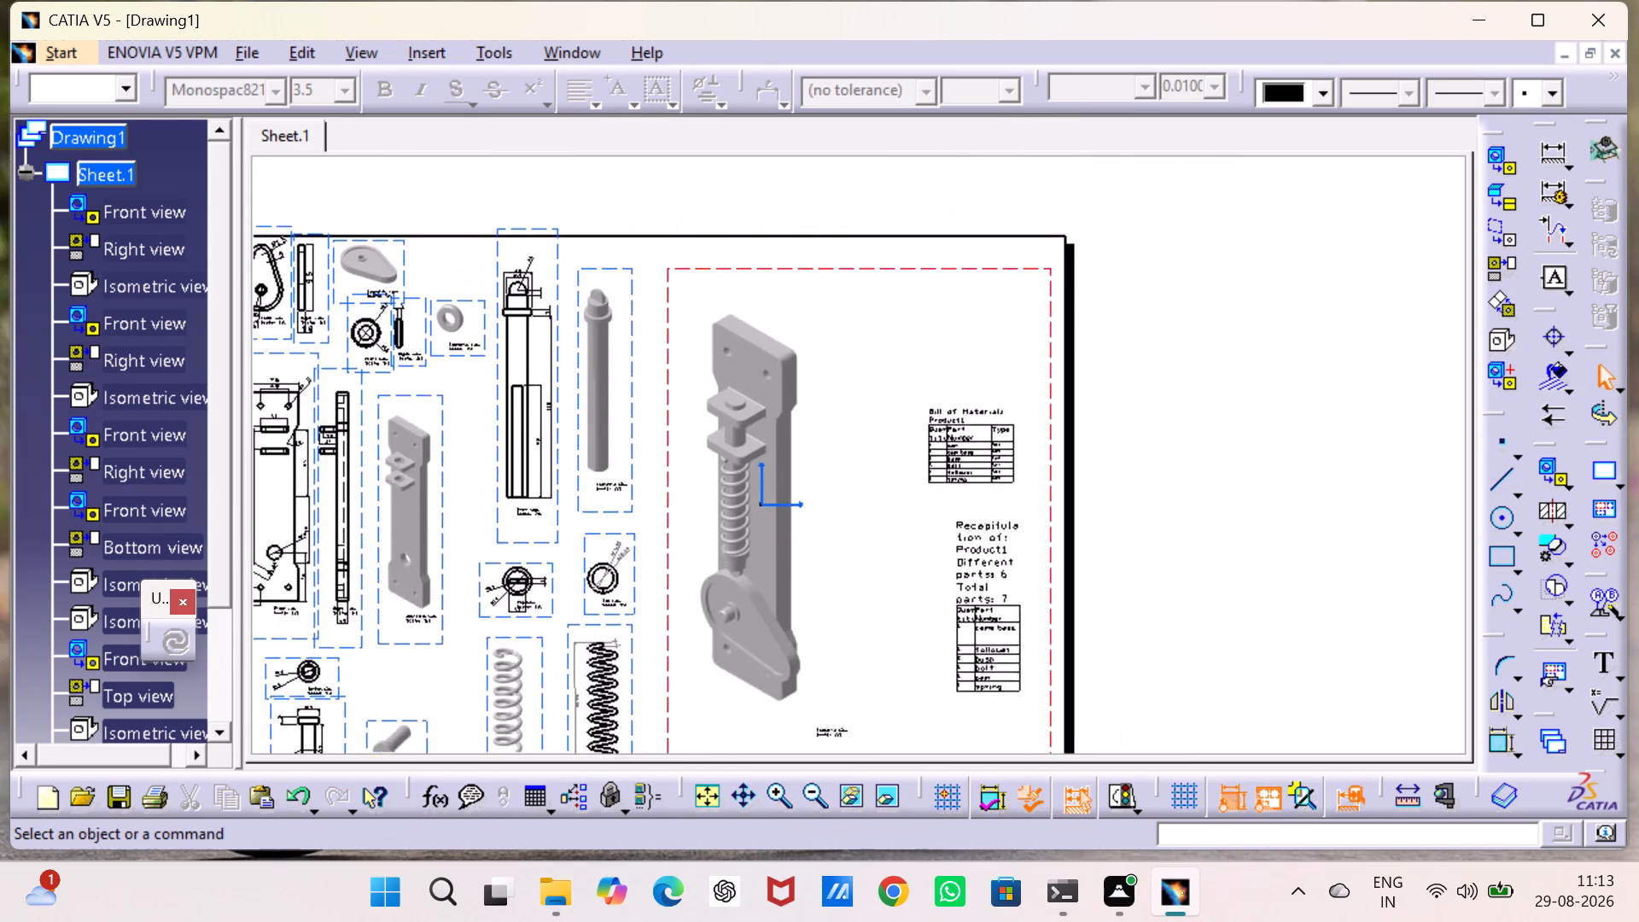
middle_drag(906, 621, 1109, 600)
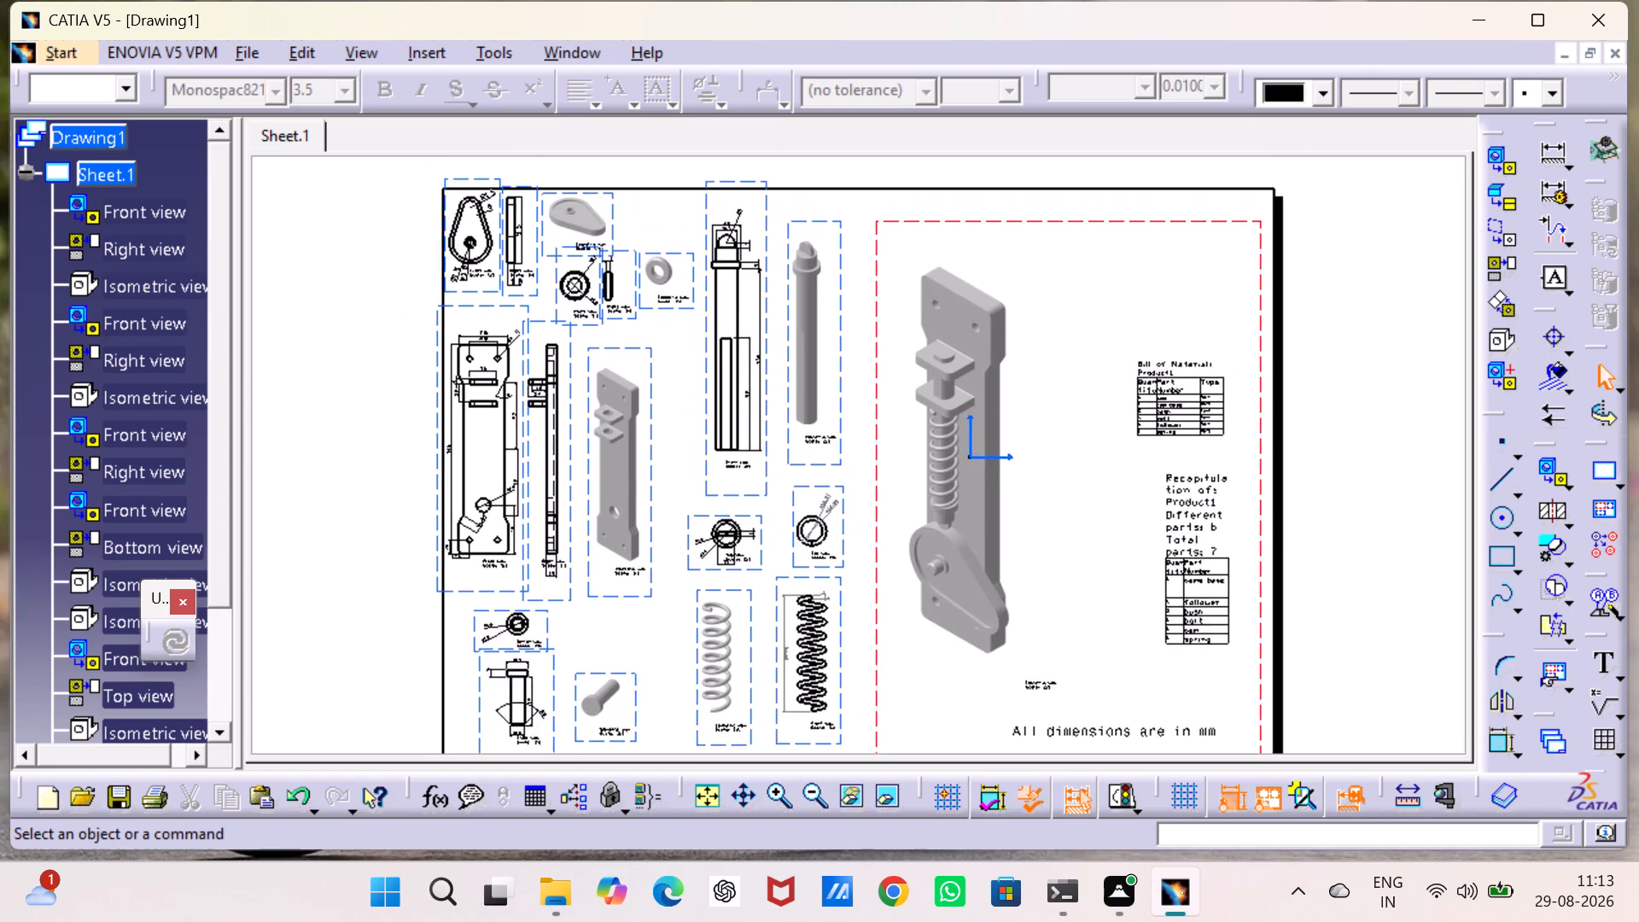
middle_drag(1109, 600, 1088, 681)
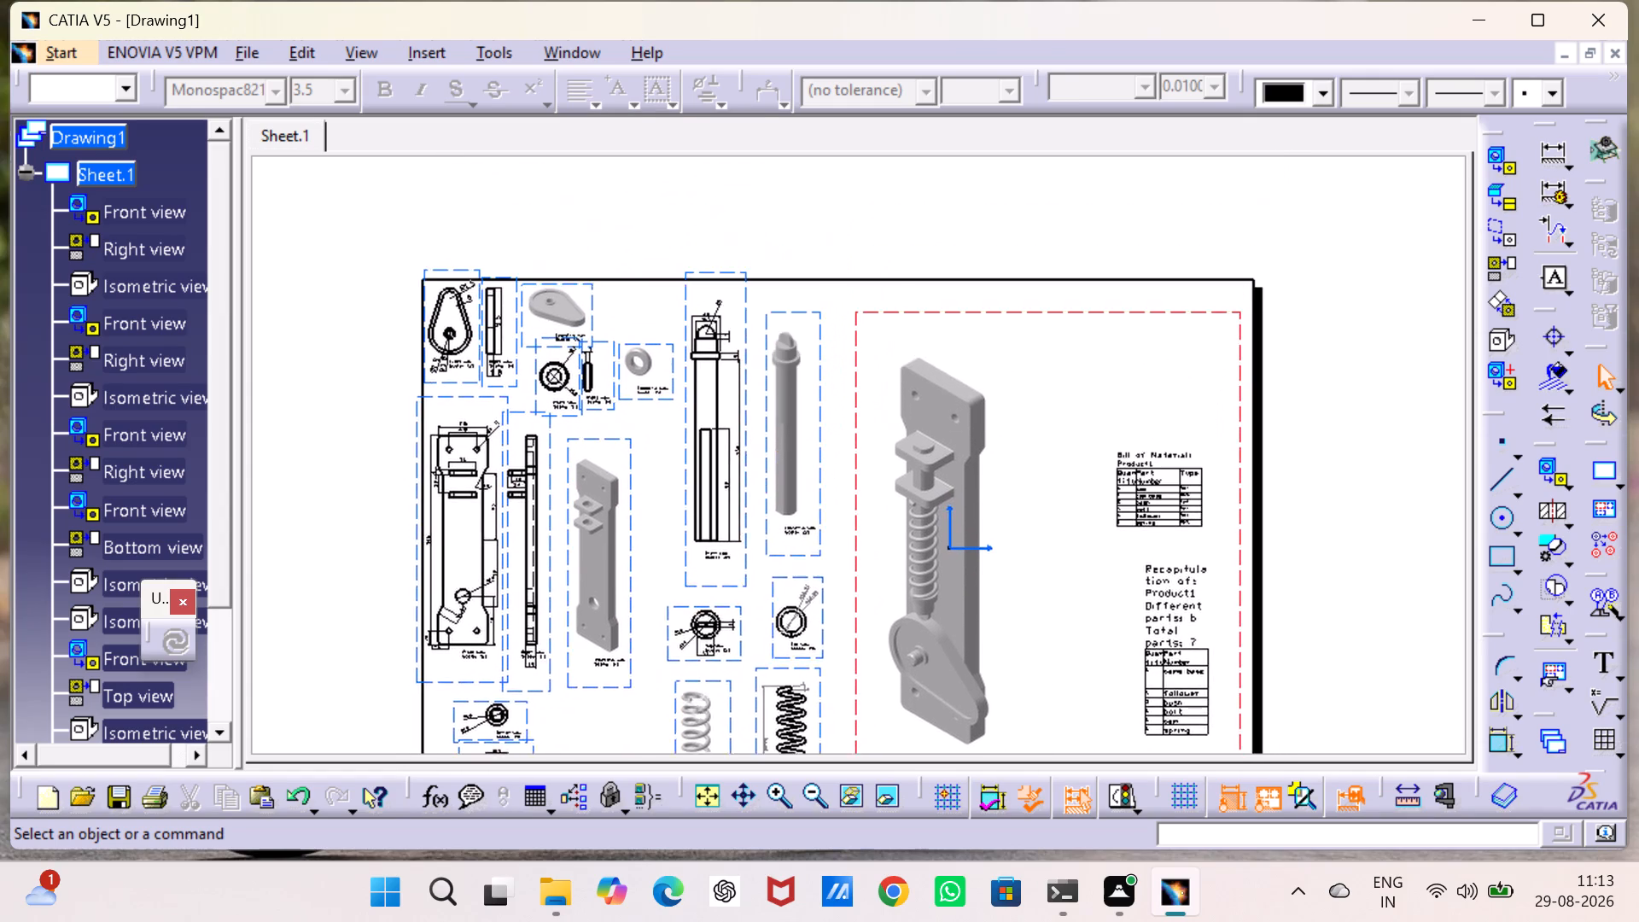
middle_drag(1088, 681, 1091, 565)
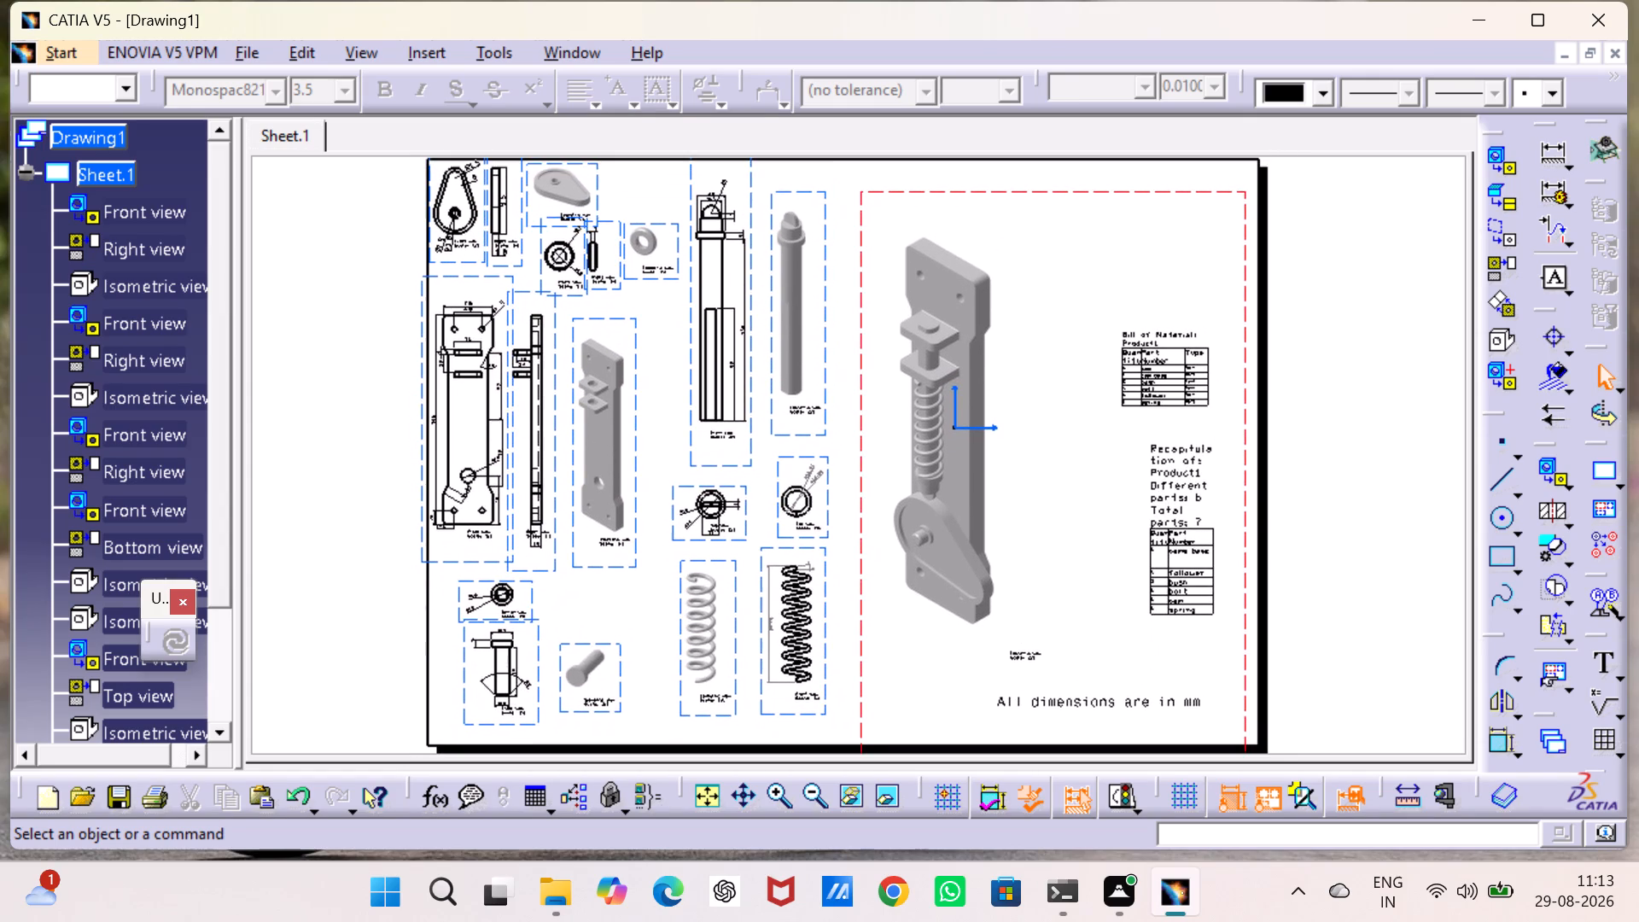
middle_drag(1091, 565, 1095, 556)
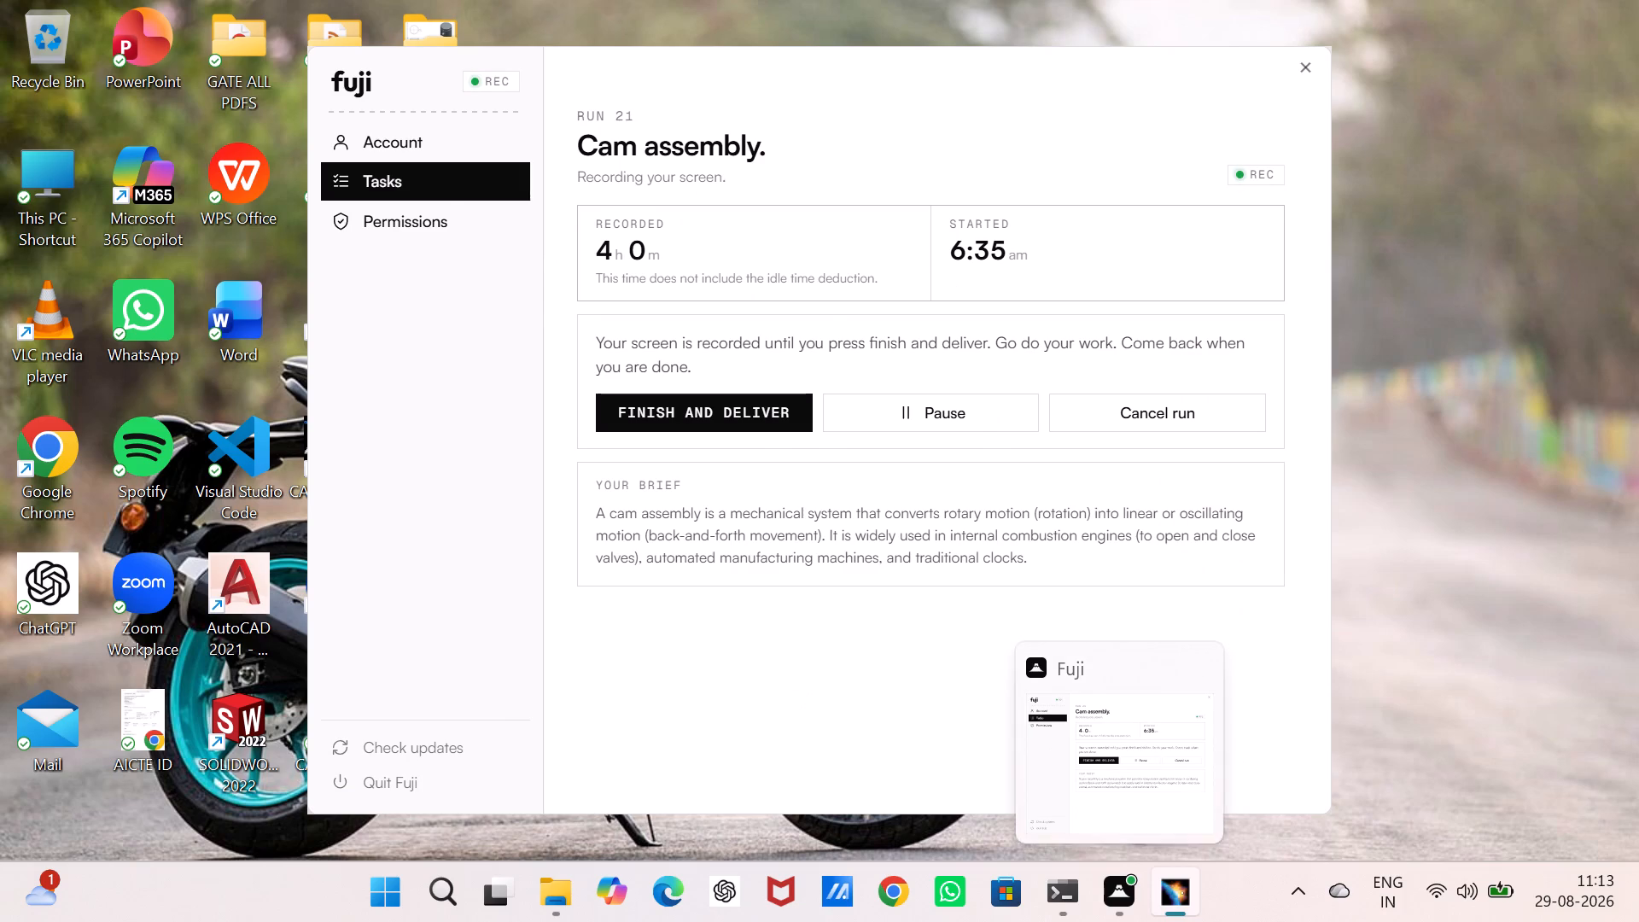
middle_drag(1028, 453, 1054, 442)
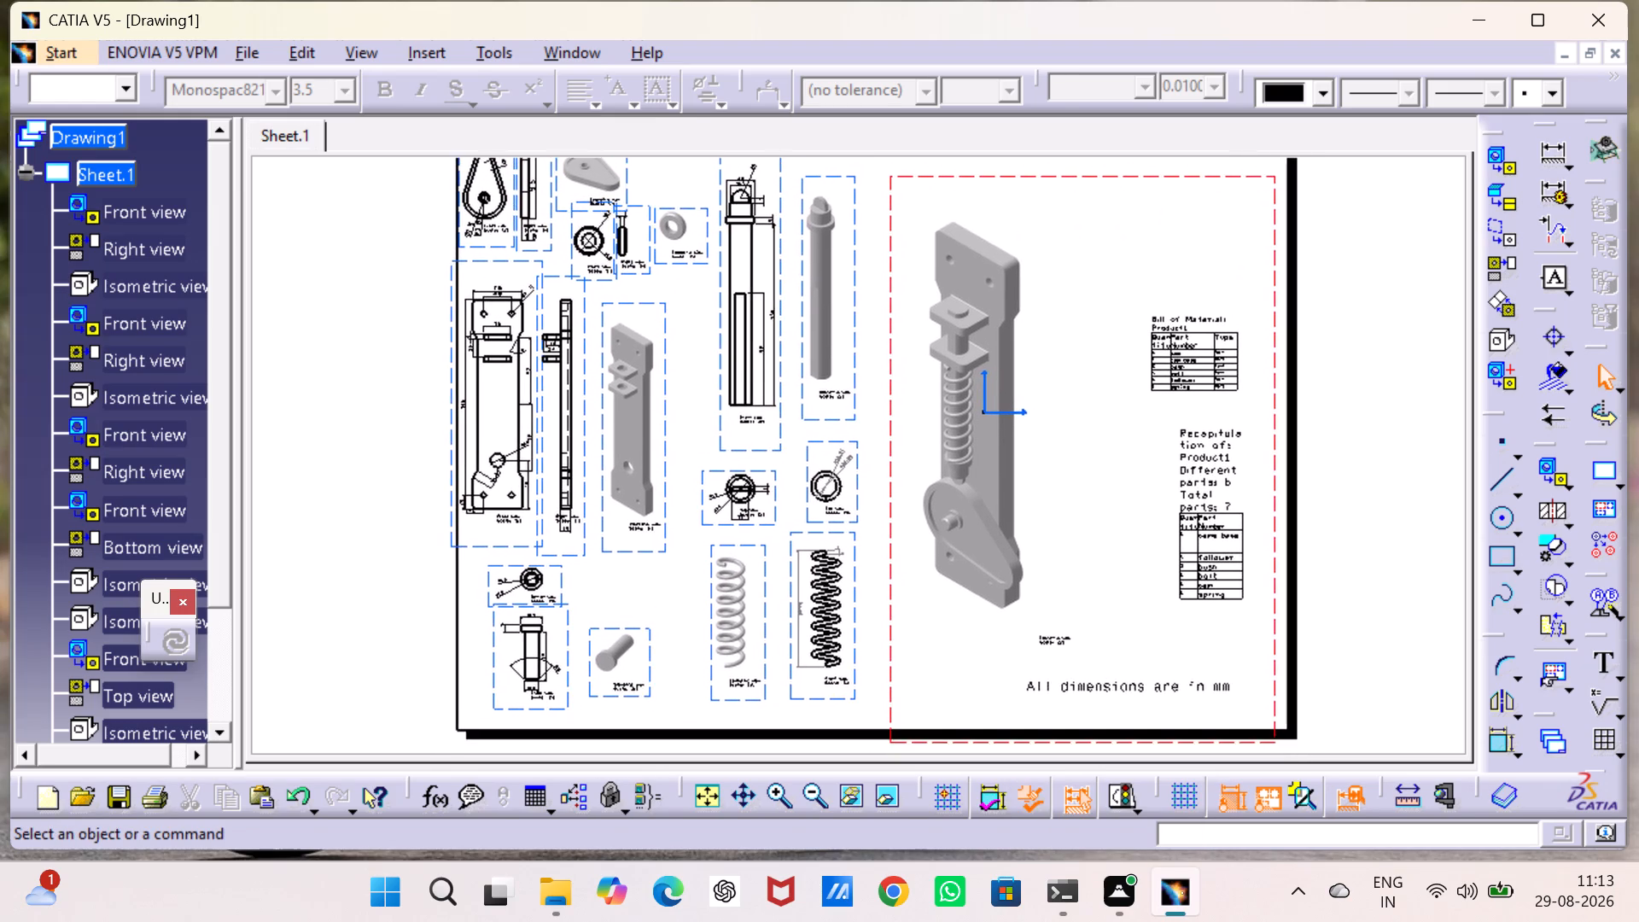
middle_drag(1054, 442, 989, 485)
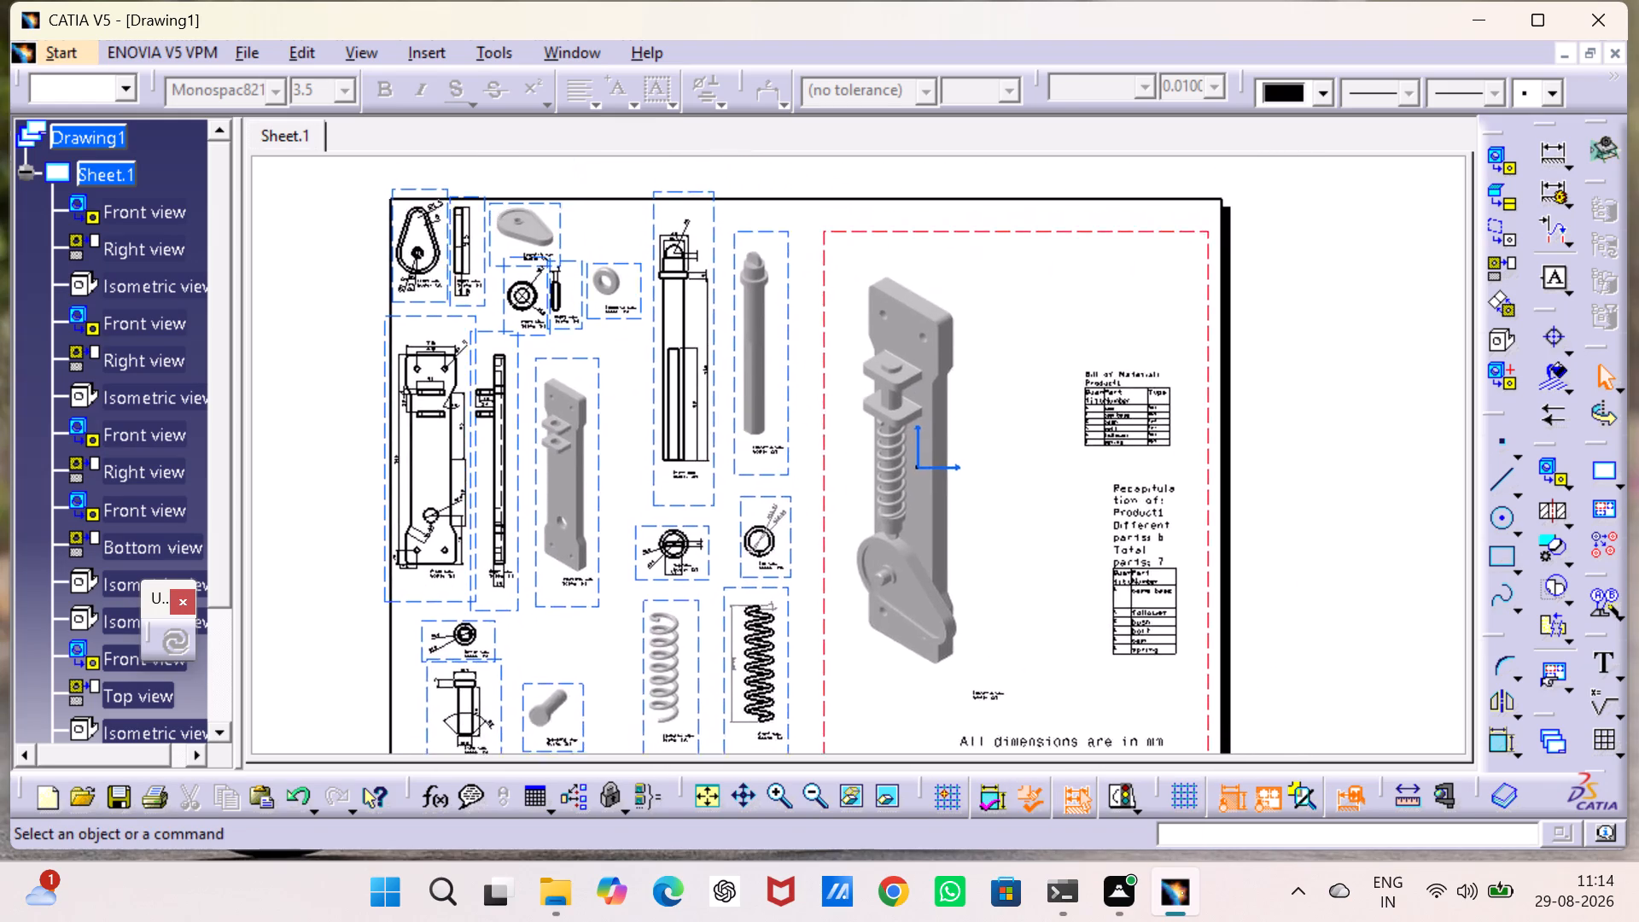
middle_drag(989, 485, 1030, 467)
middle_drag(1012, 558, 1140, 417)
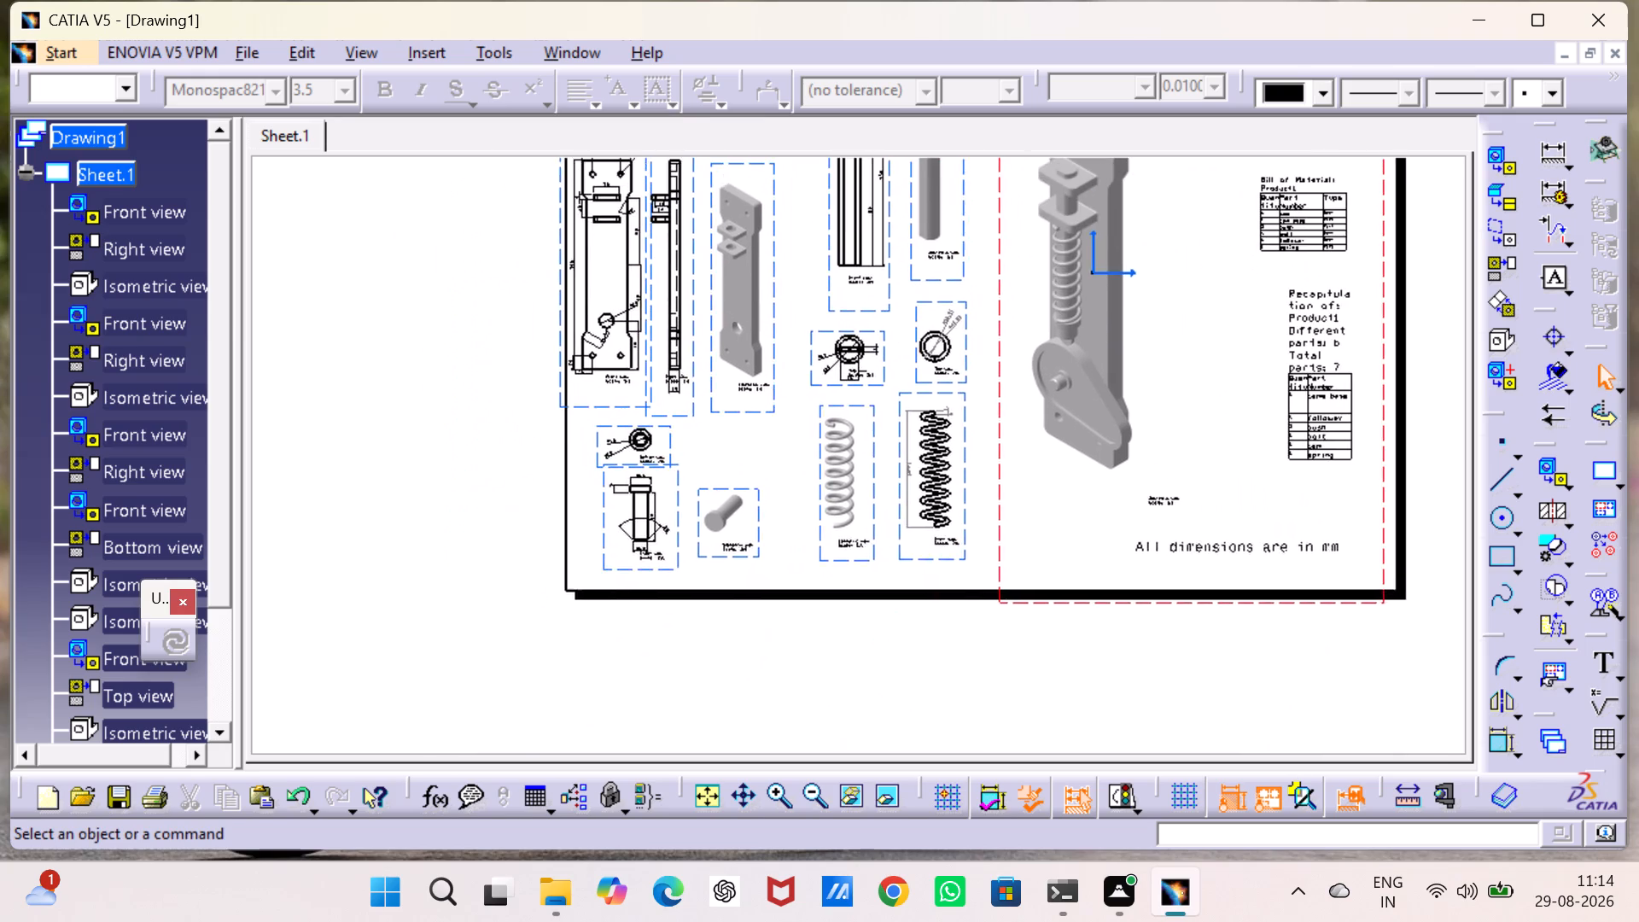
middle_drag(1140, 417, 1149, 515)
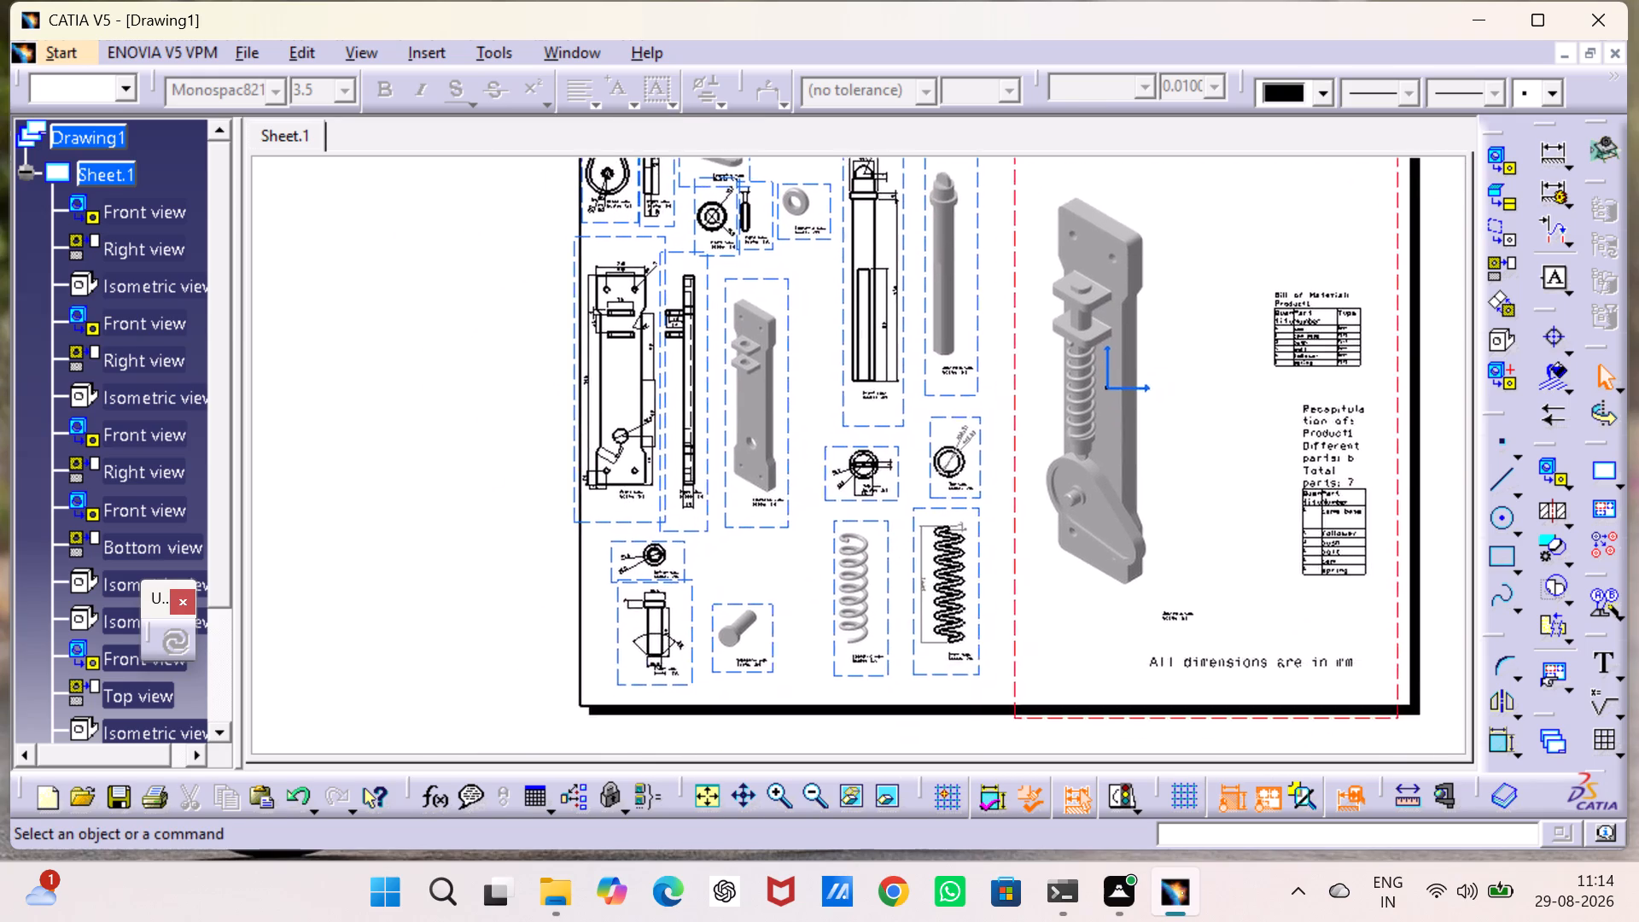
Inspect the finished sheet again, checking the part views, assembly view, parts tables and dimension note against the sheet edges.
middle_drag(1149, 515, 872, 616)
middle_drag(862, 634, 884, 581)
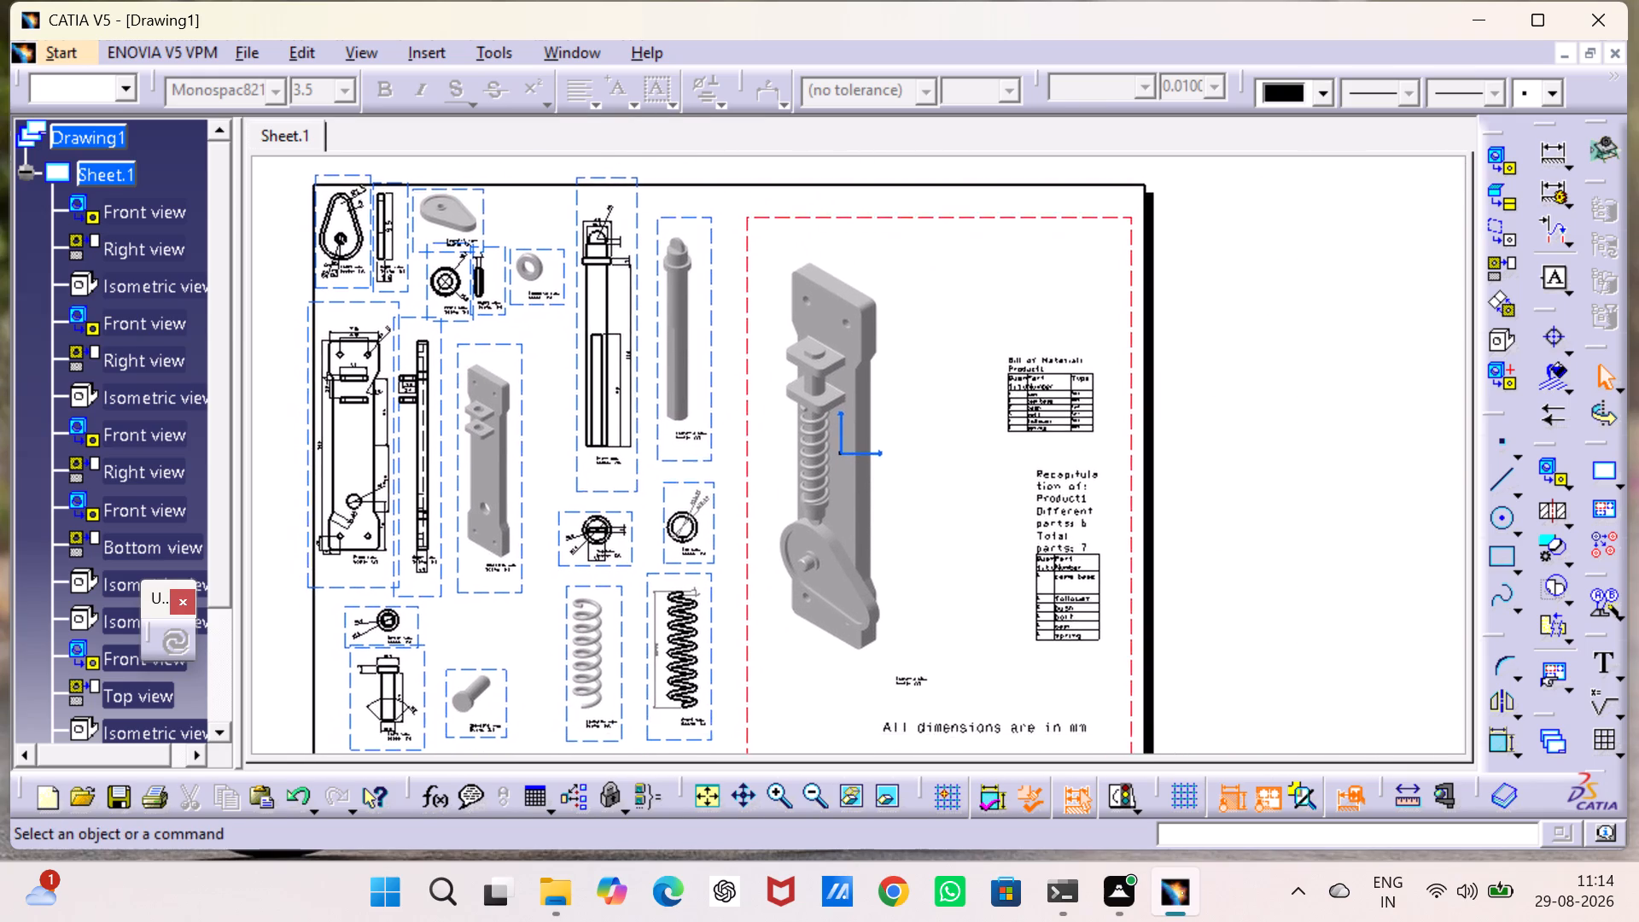
middle_drag(884, 581, 895, 534)
middle_drag(907, 633, 917, 578)
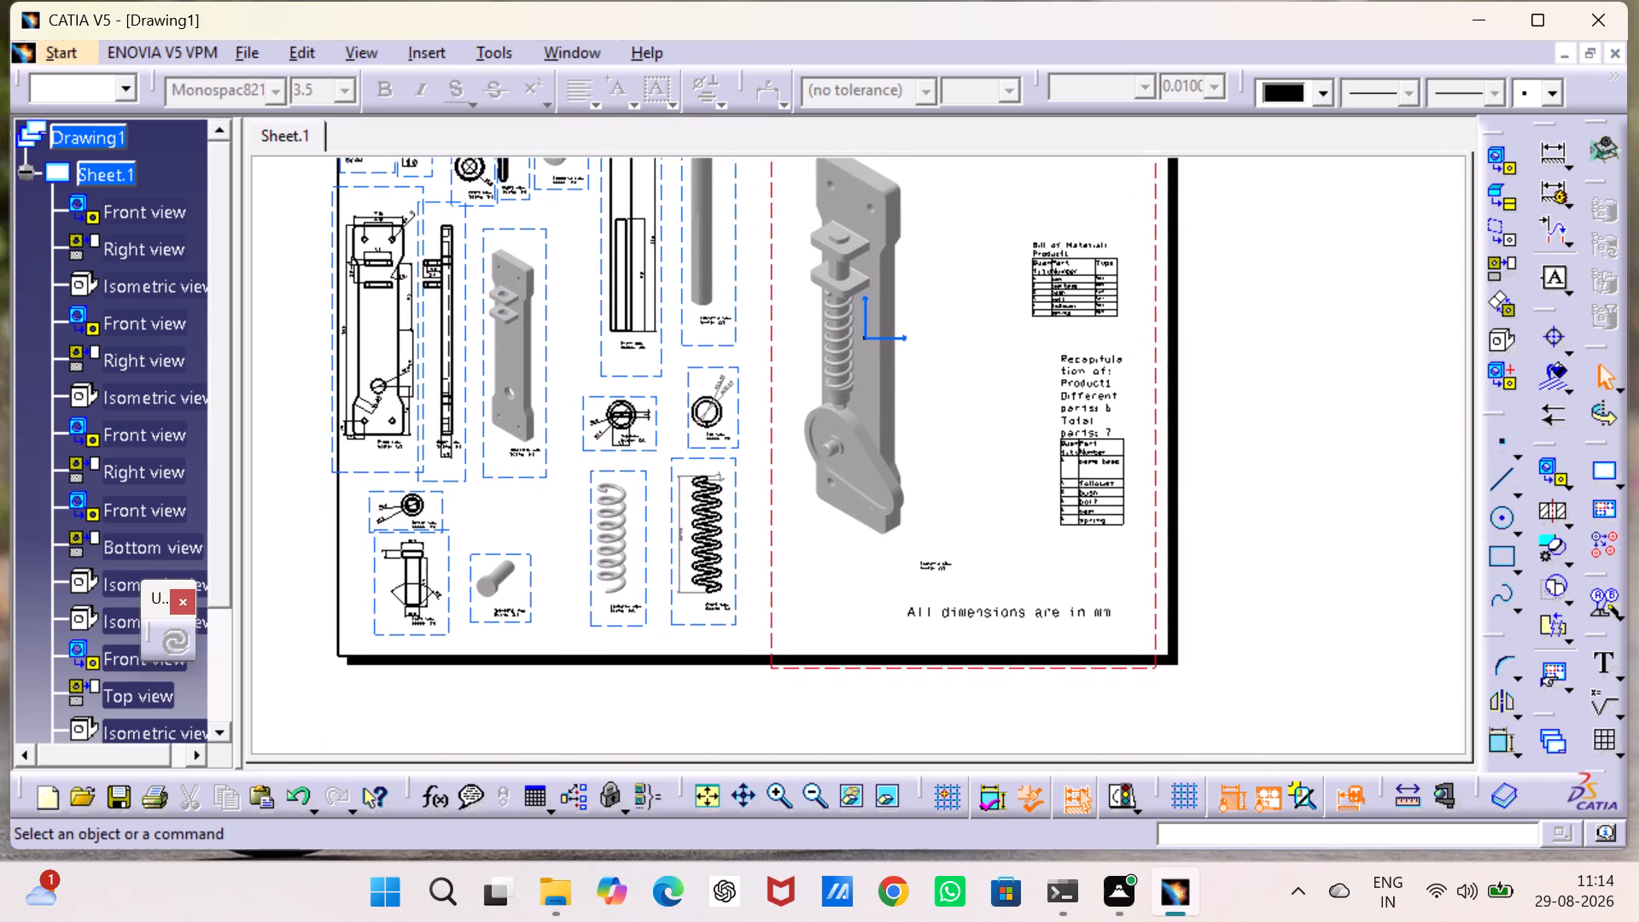
middle_drag(917, 578, 880, 661)
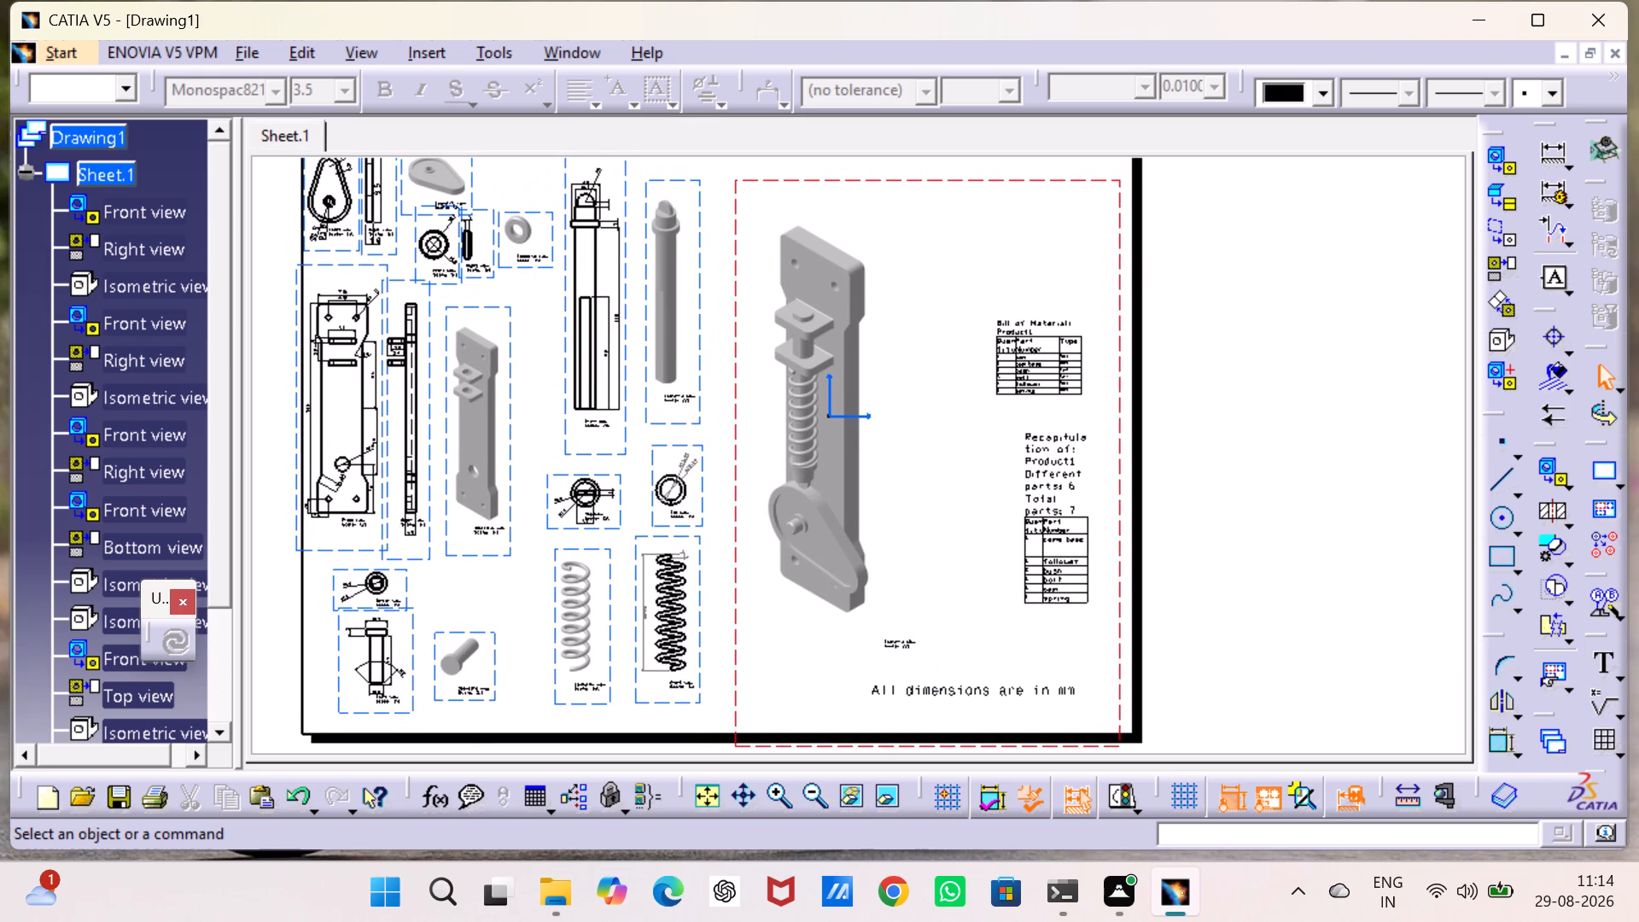
middle_drag(880, 661, 884, 623)
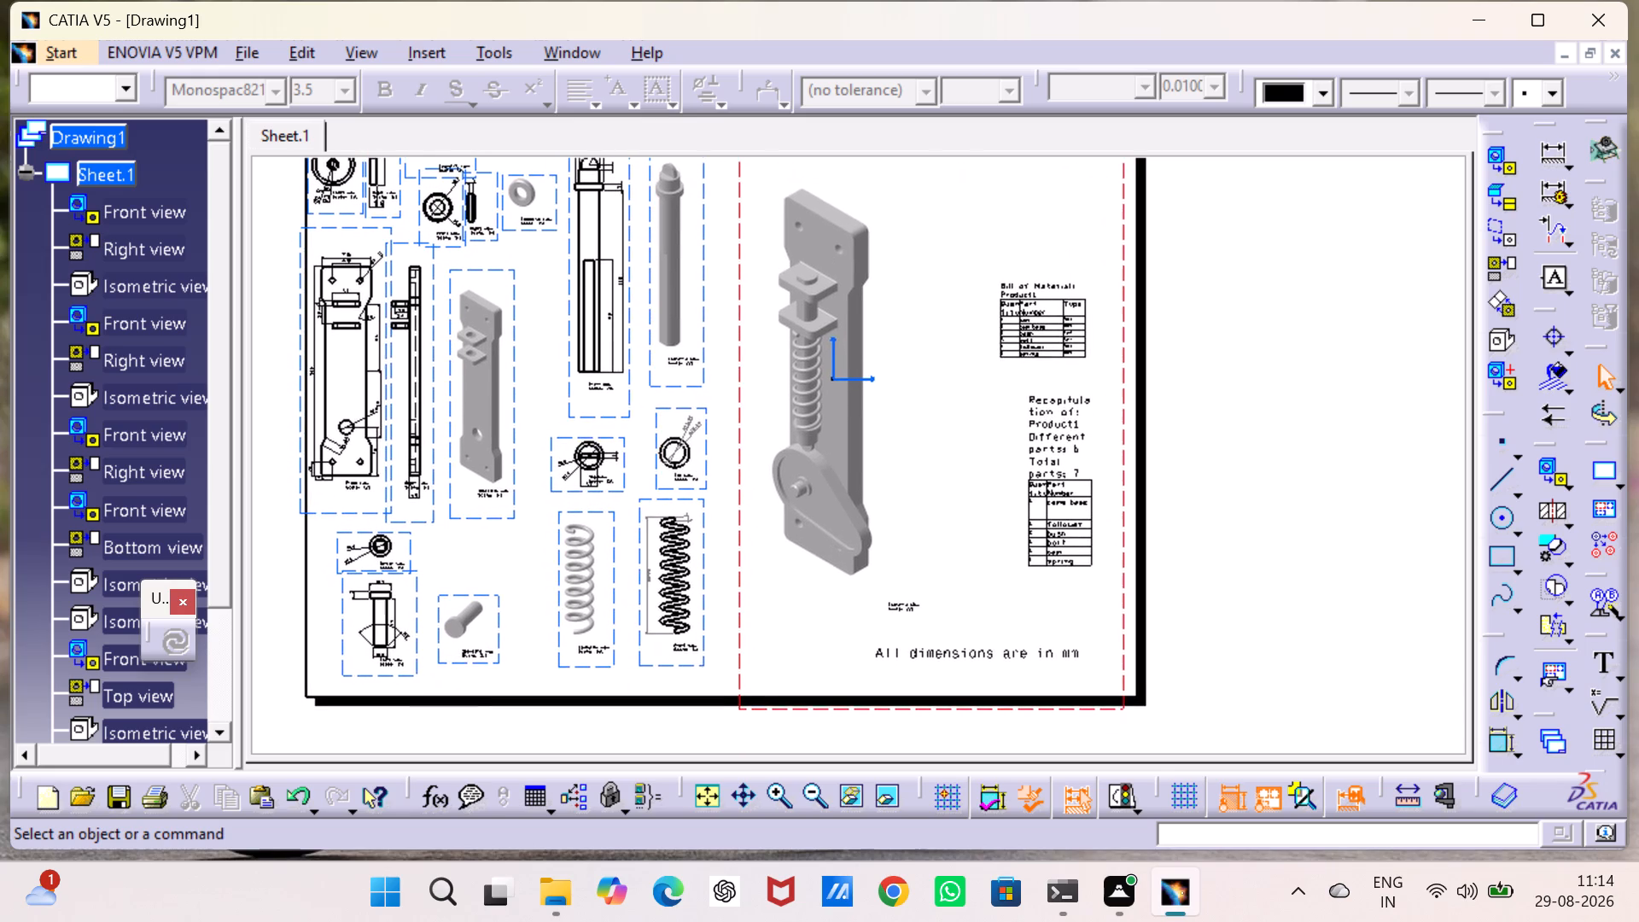
middle_drag(884, 623, 856, 636)
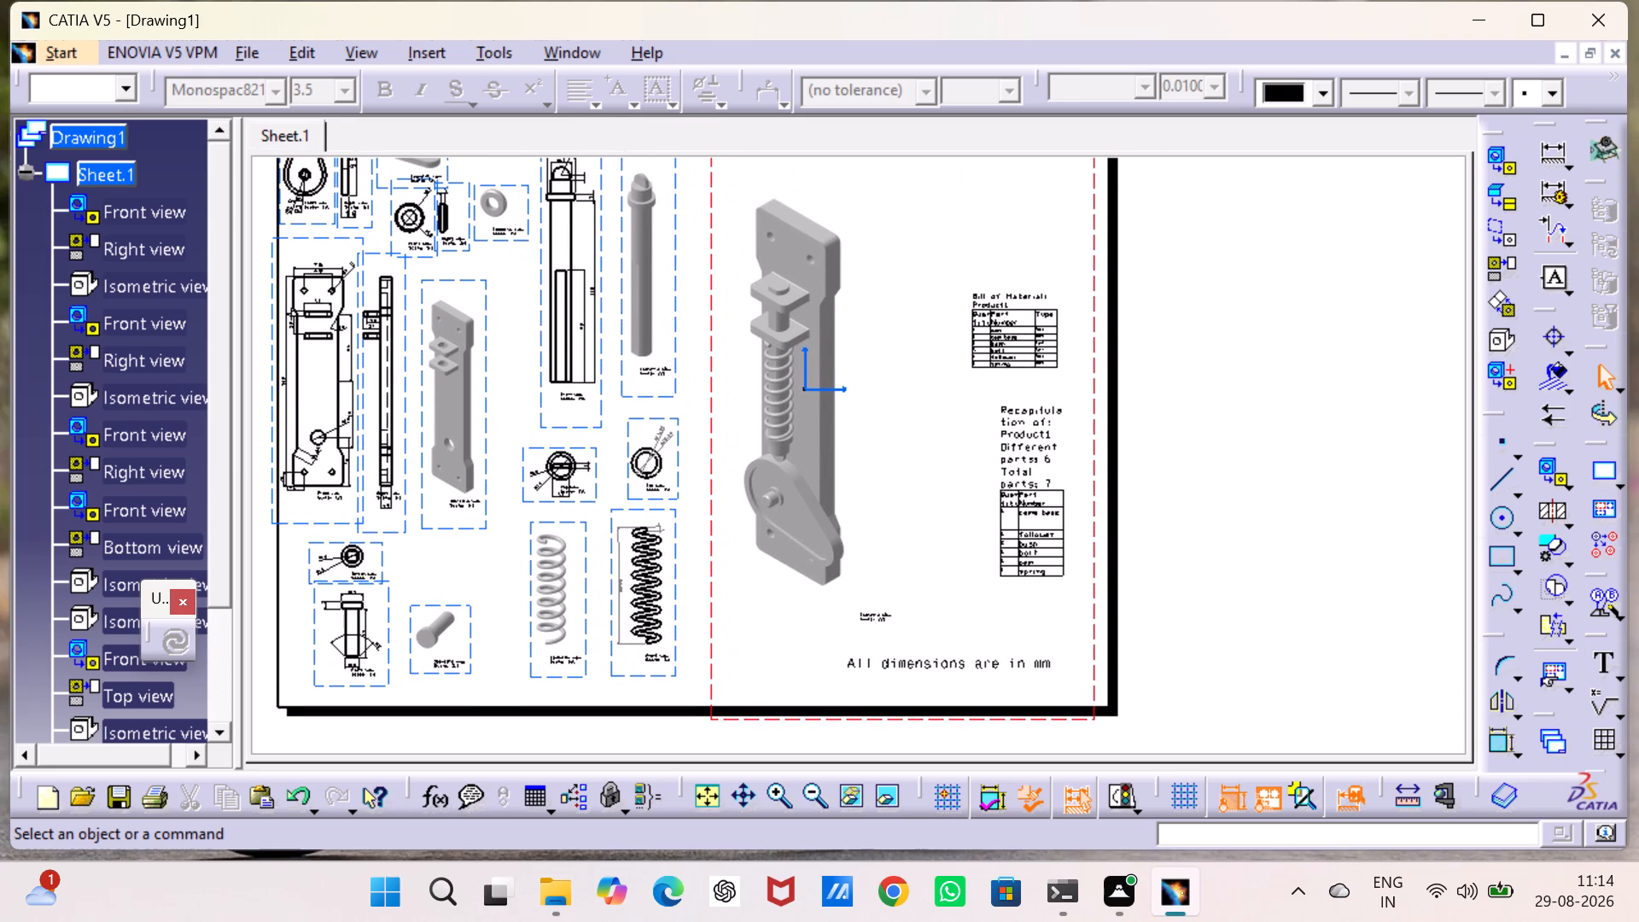
middle_drag(856, 636, 849, 659)
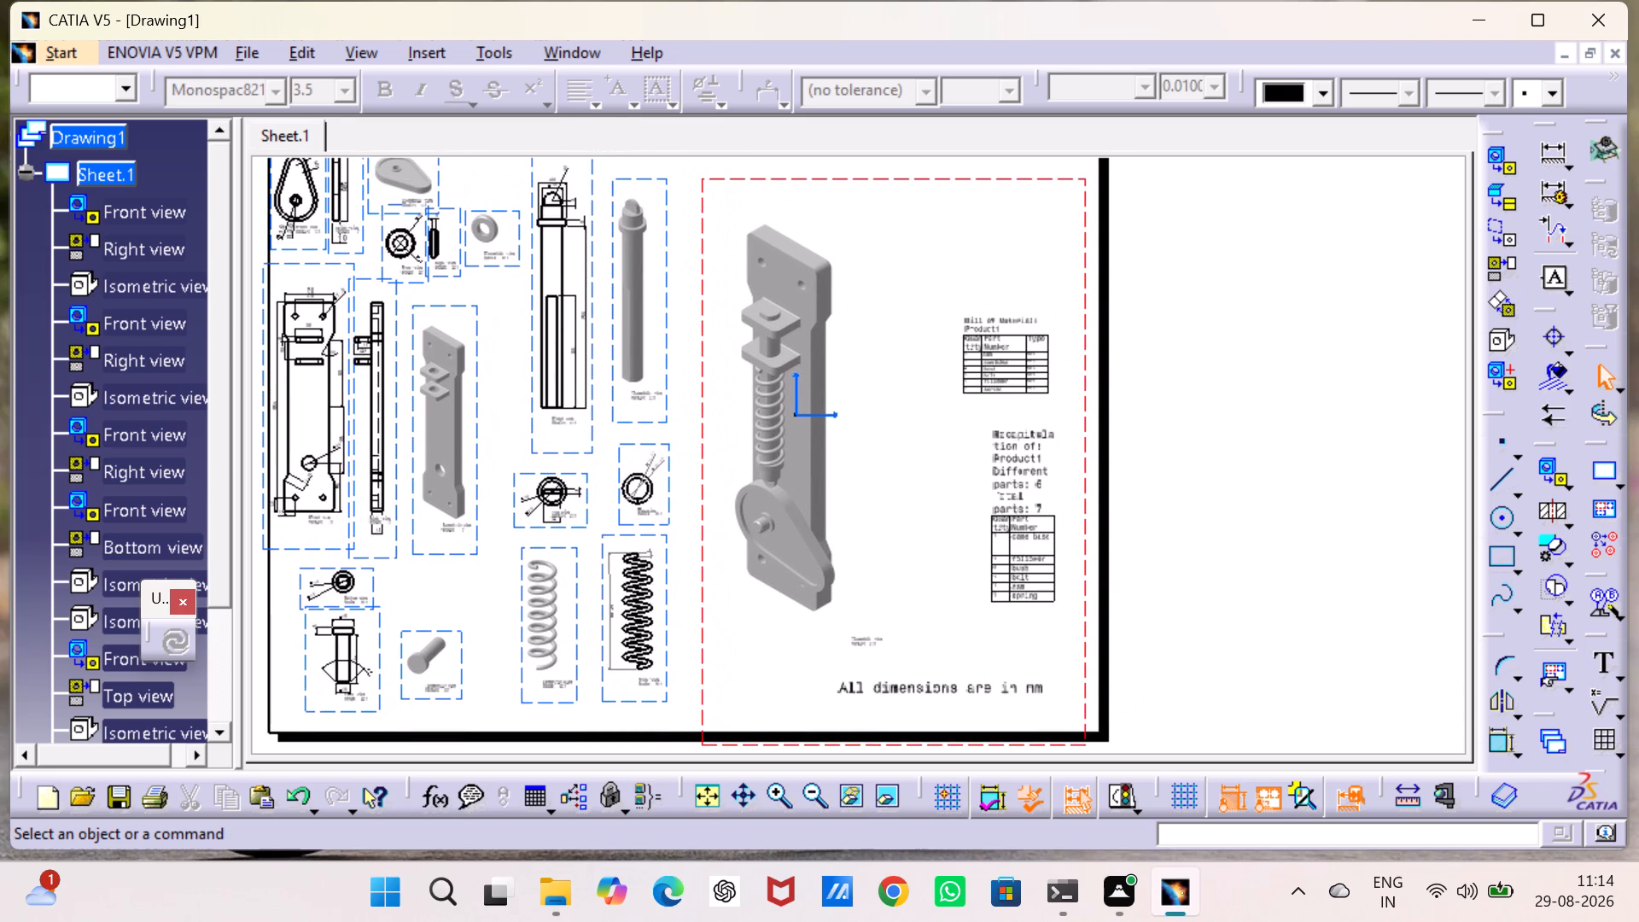
middle_drag(771, 678, 763, 671)
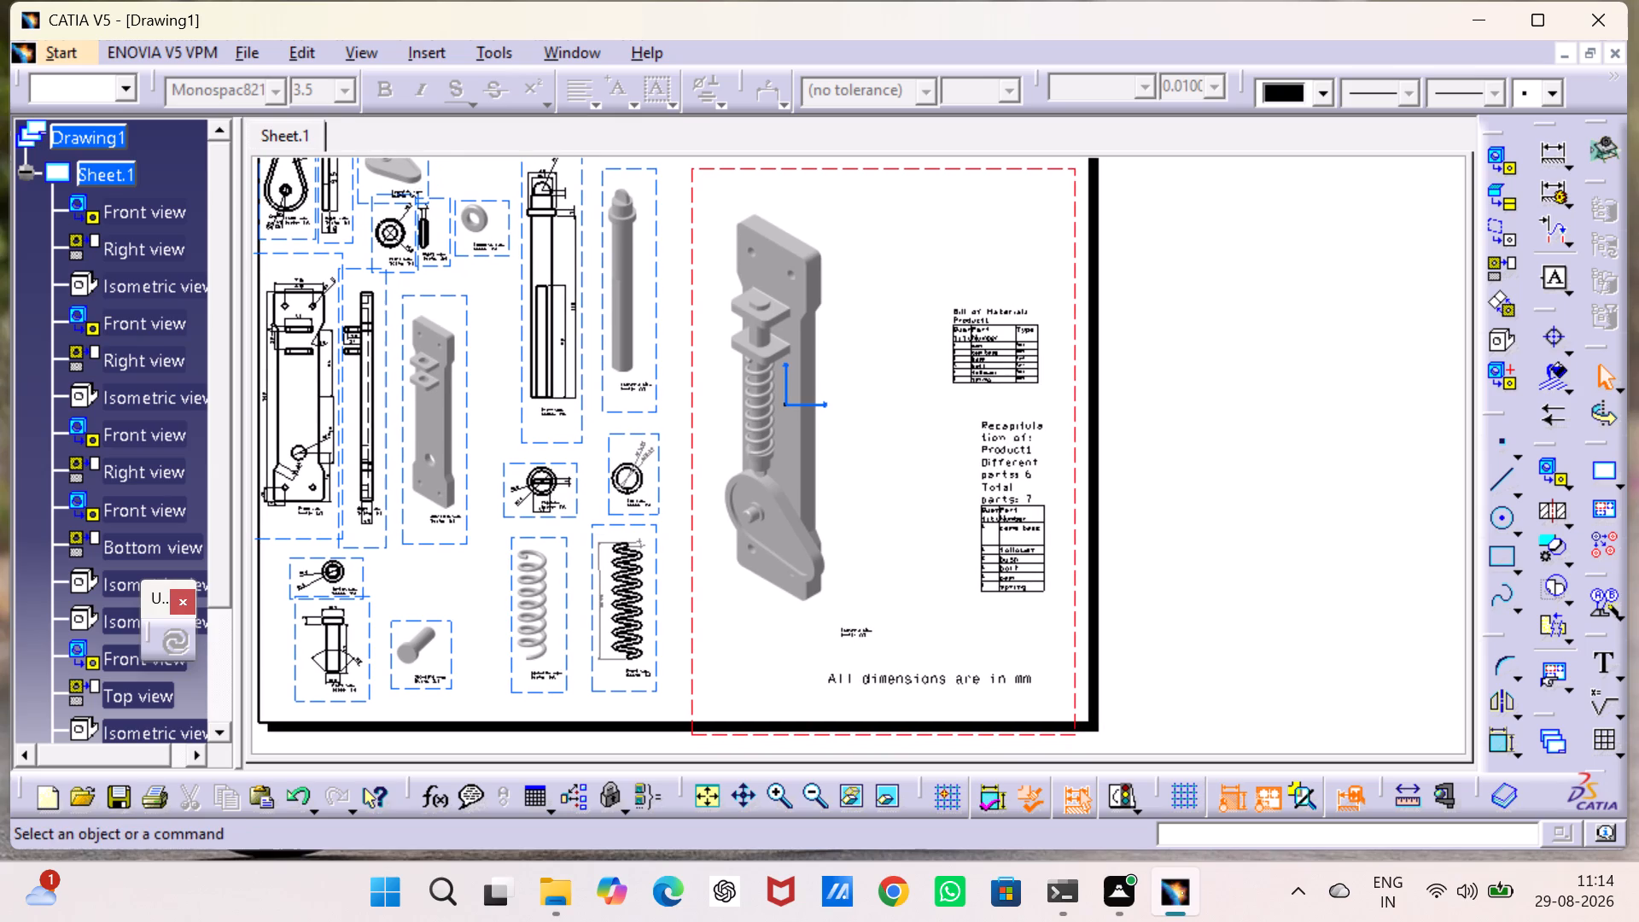
middle_drag(763, 671, 744, 601)
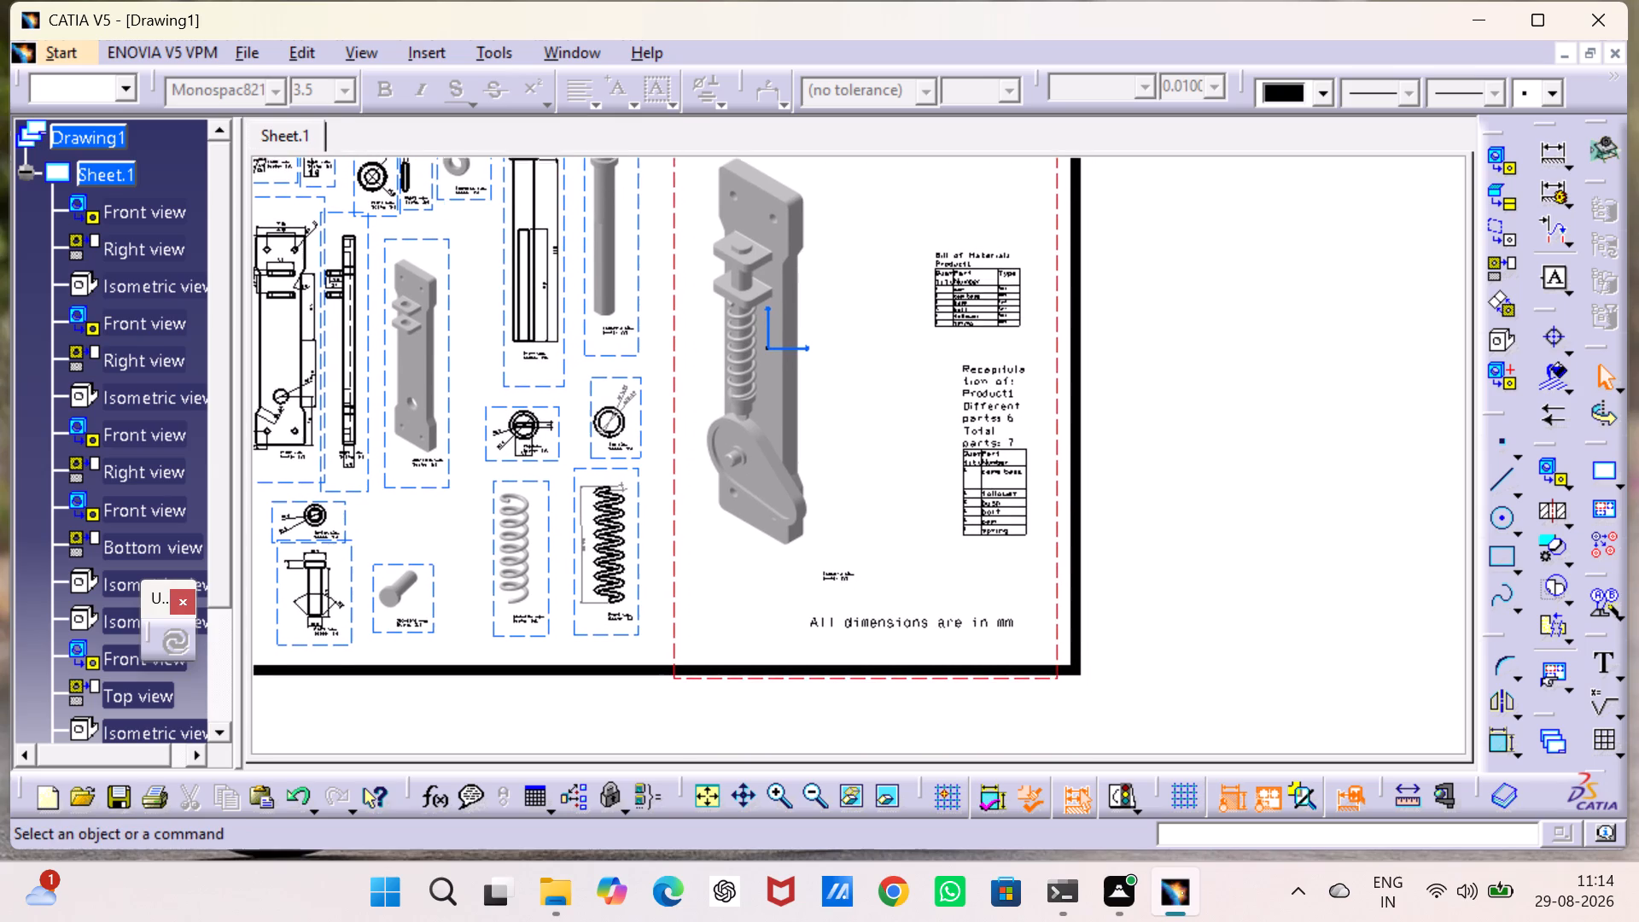
middle_drag(744, 601, 744, 589)
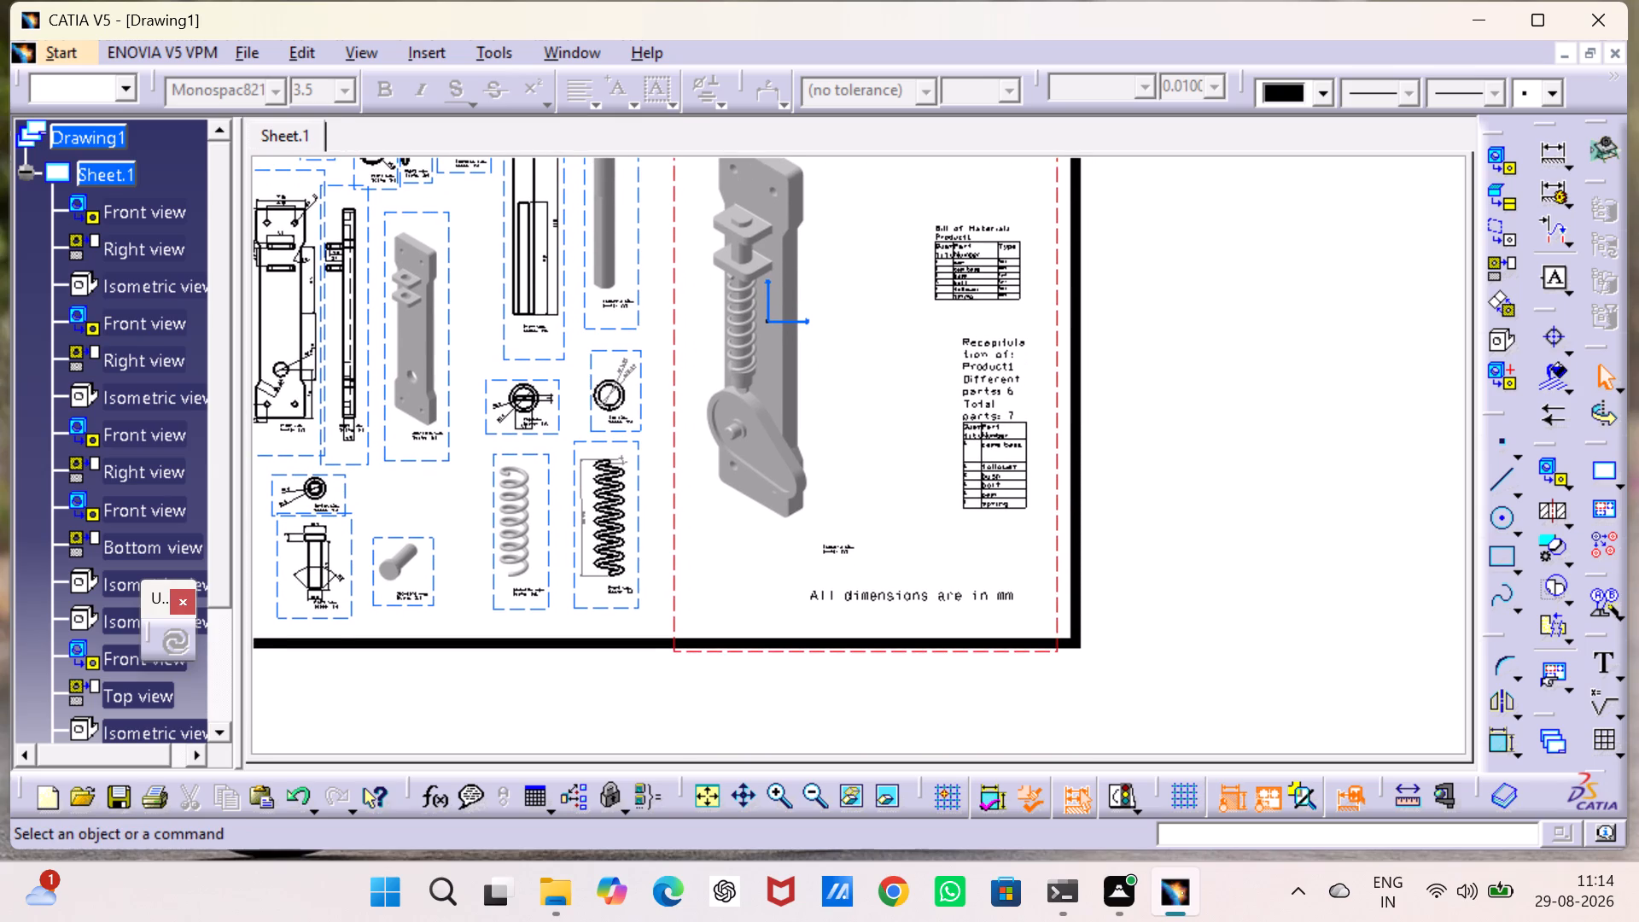
middle_drag(744, 589, 791, 570)
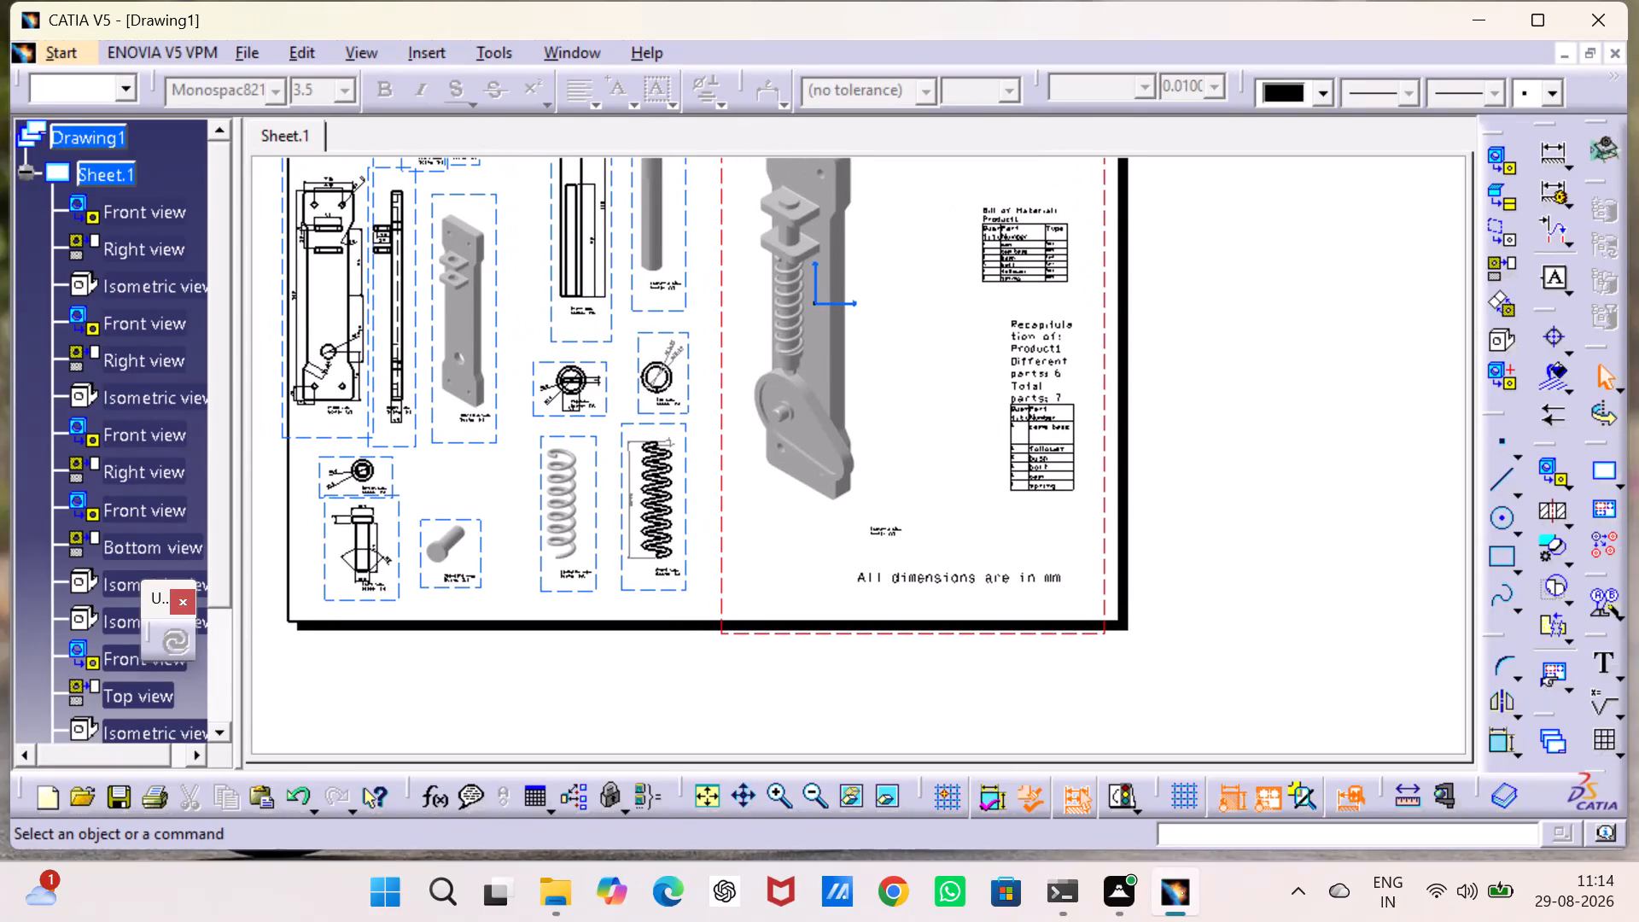
middle_drag(791, 570, 790, 725)
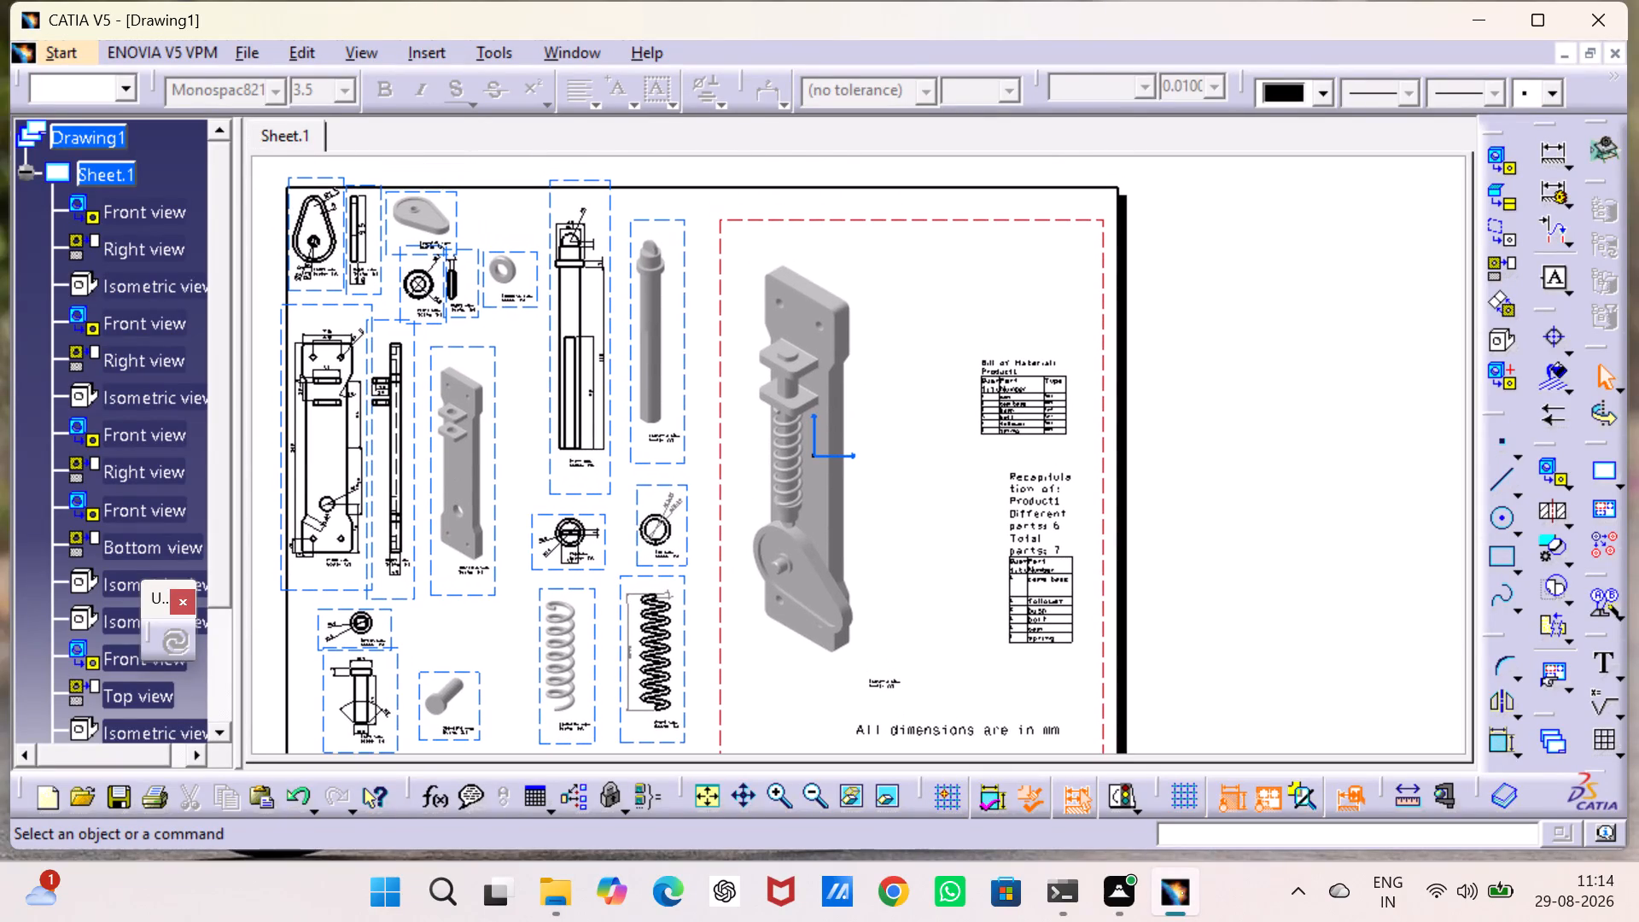
middle_drag(790, 725, 787, 687)
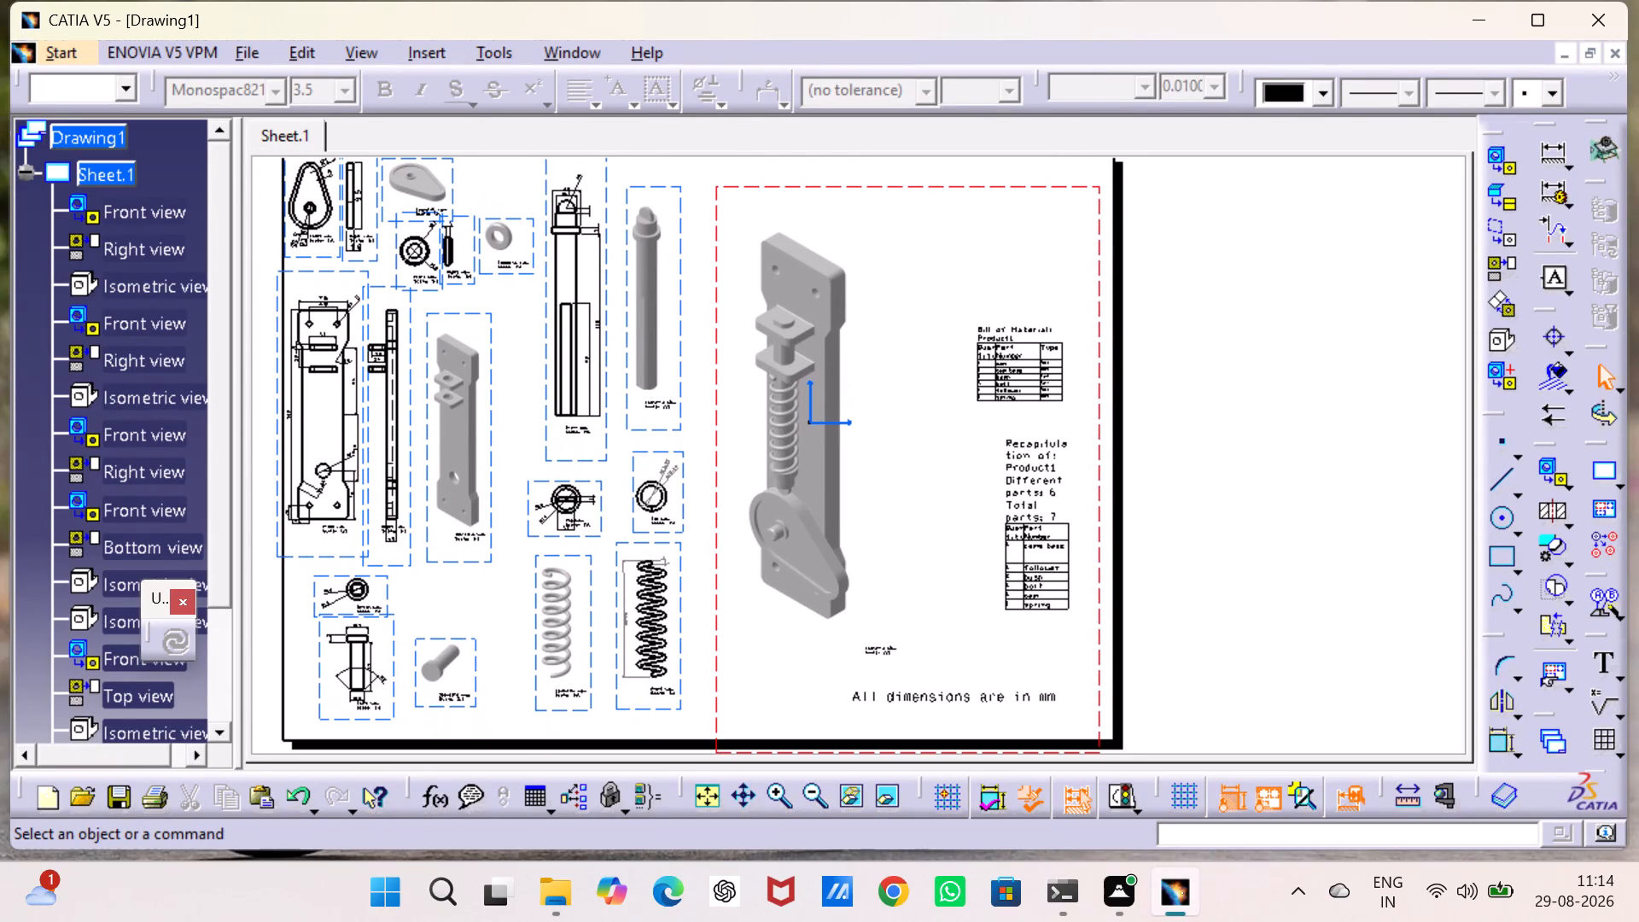
middle_drag(787, 687, 782, 702)
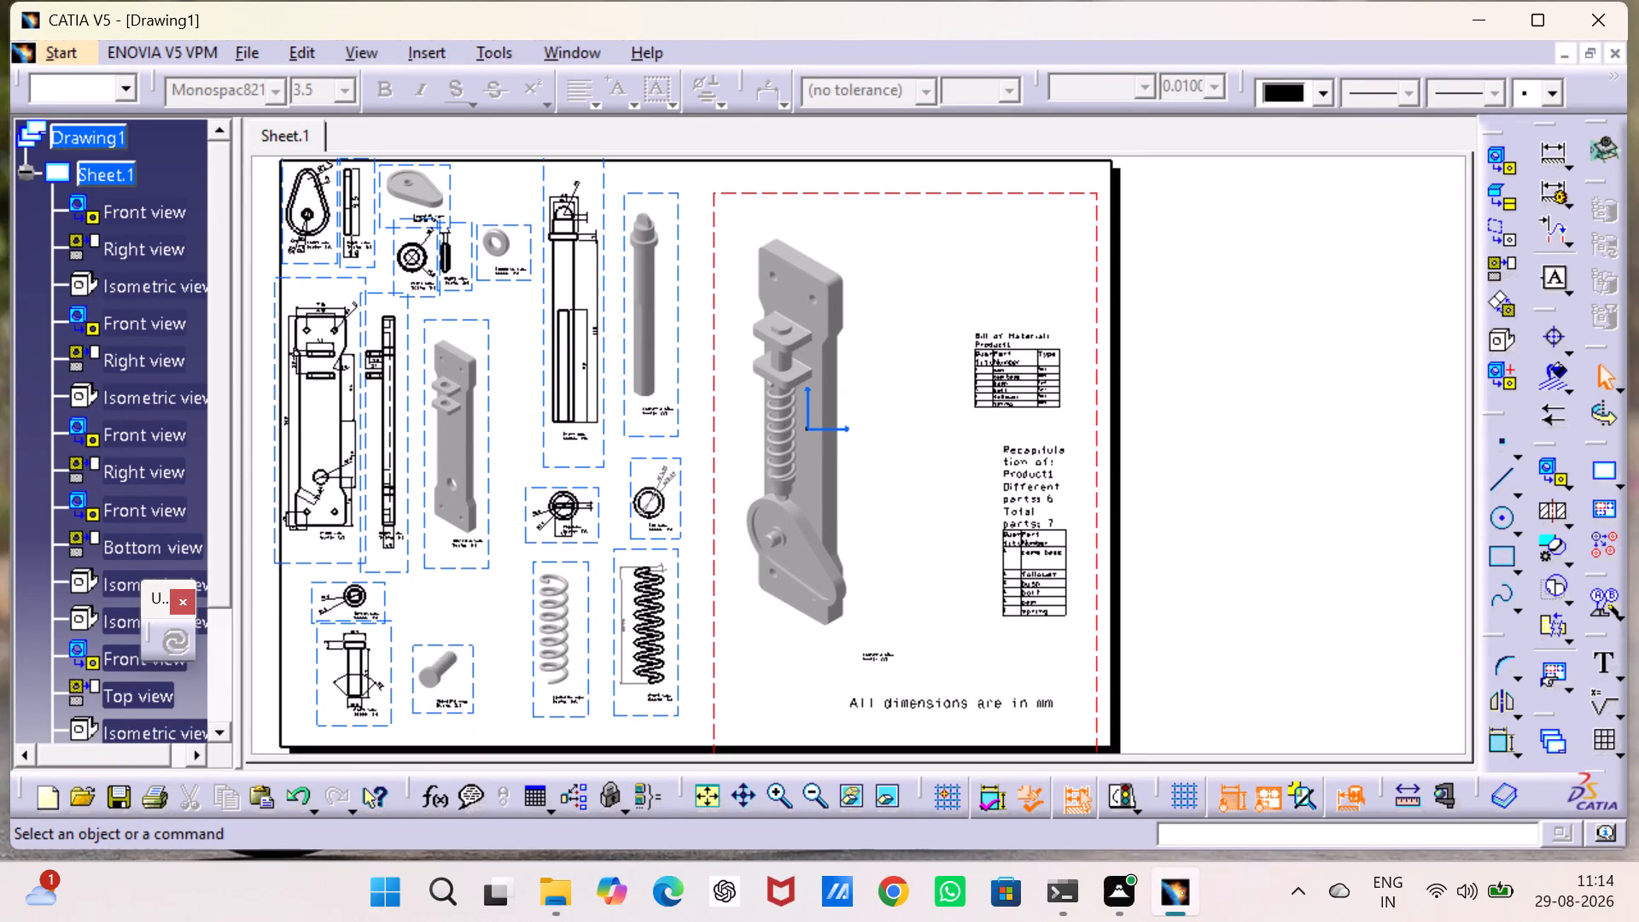
middle_drag(782, 702, 773, 553)
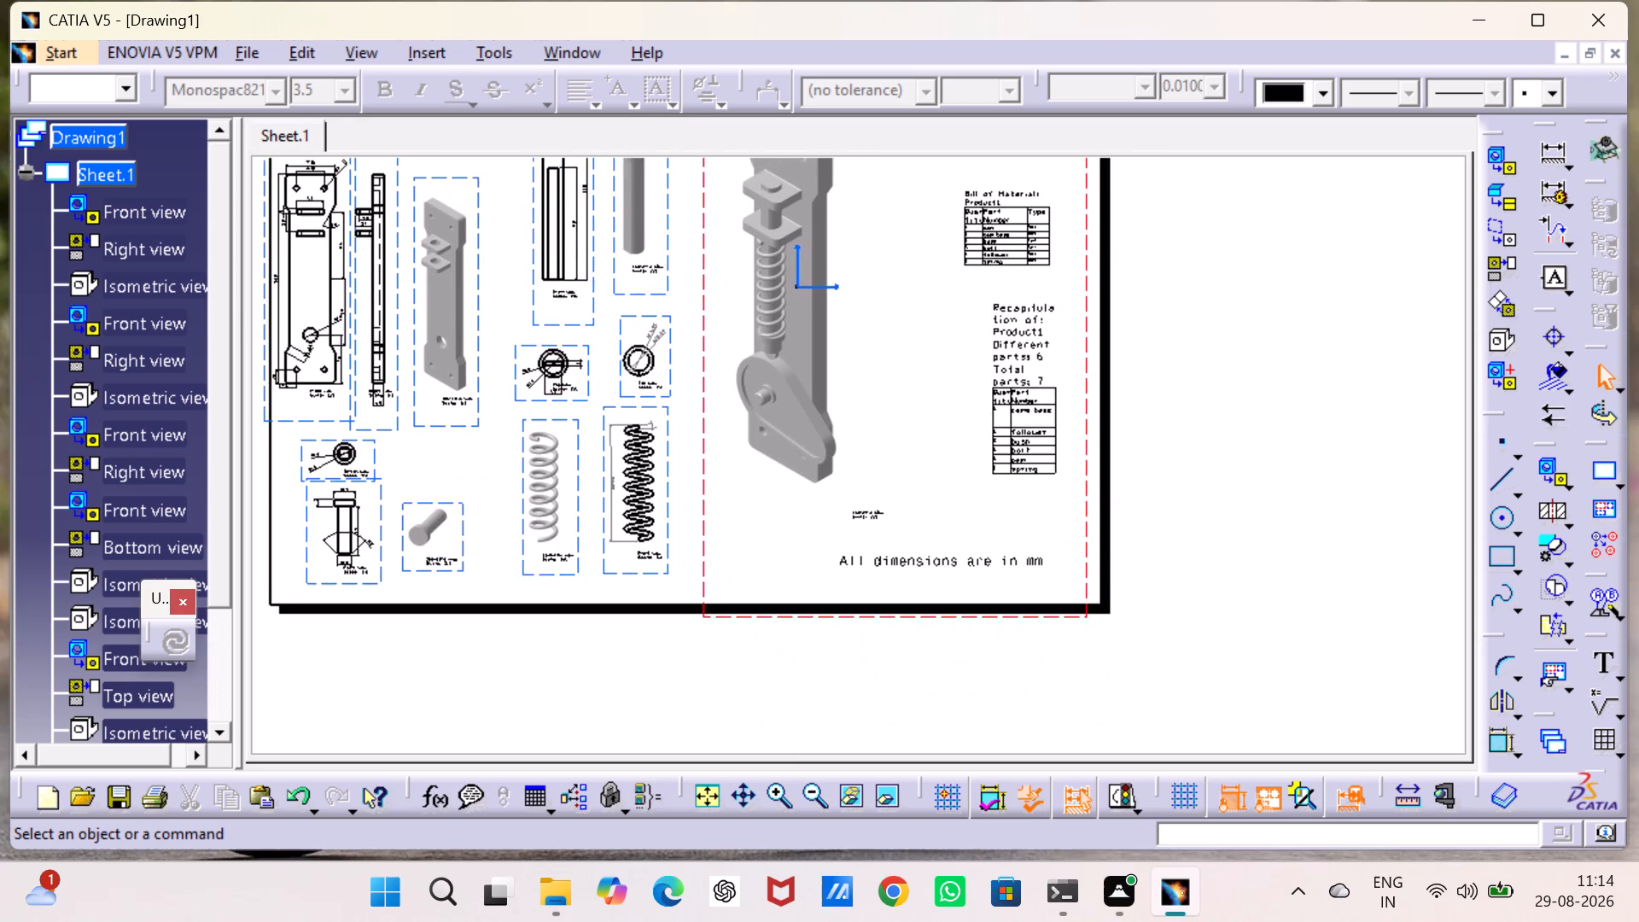
middle_drag(773, 553, 846, 668)
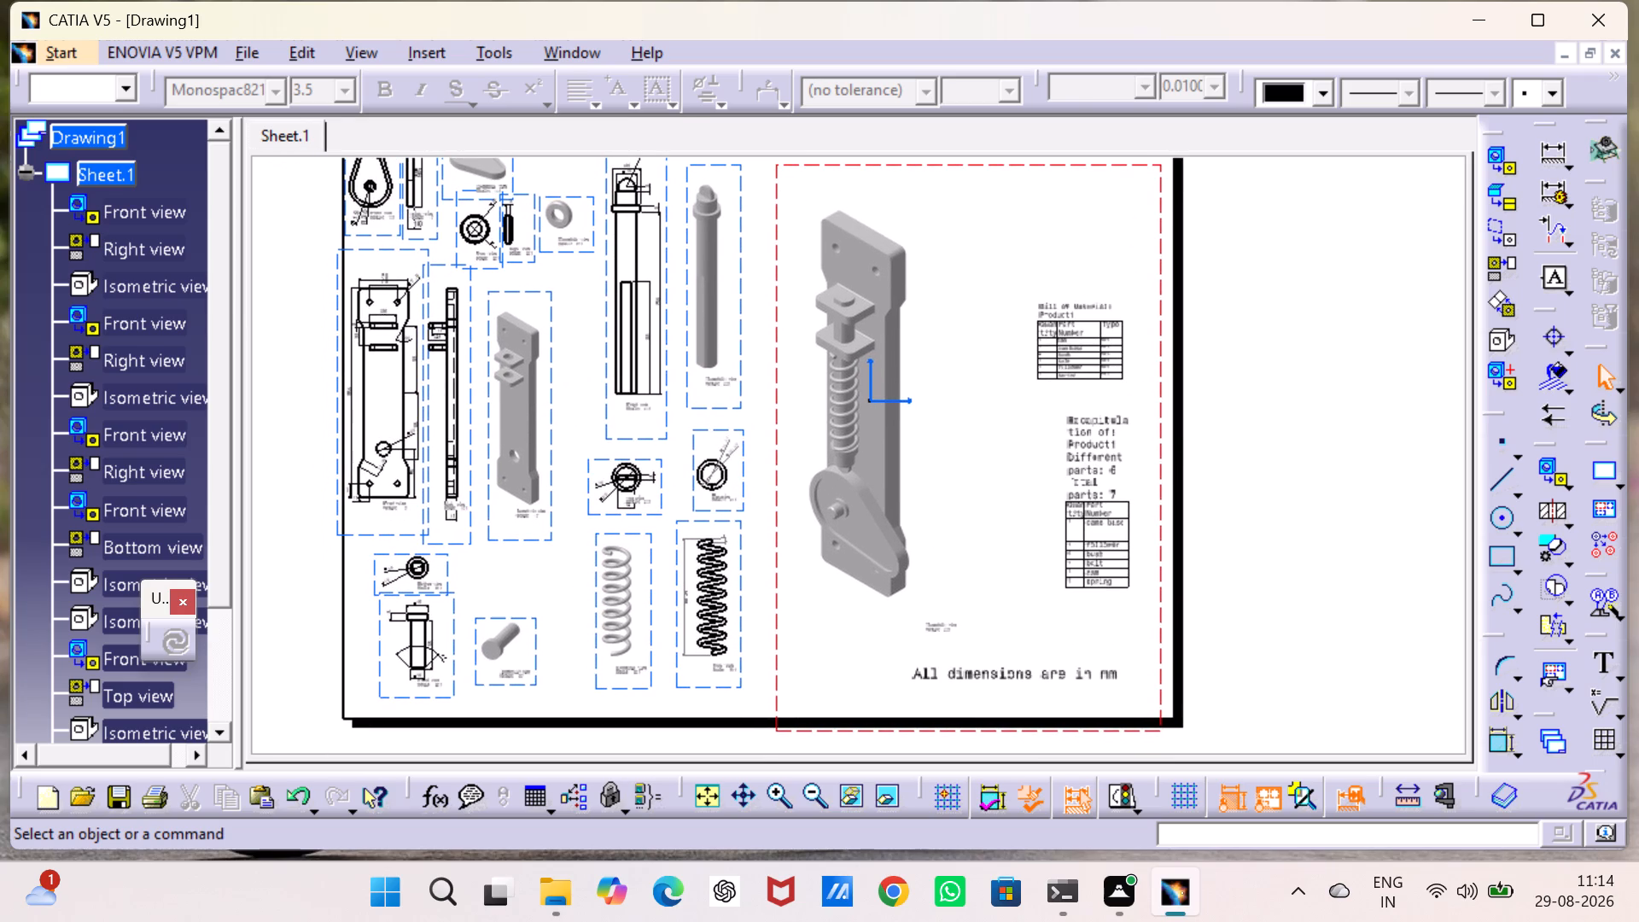
middle_drag(896, 638, 901, 625)
middle_drag(901, 625, 884, 577)
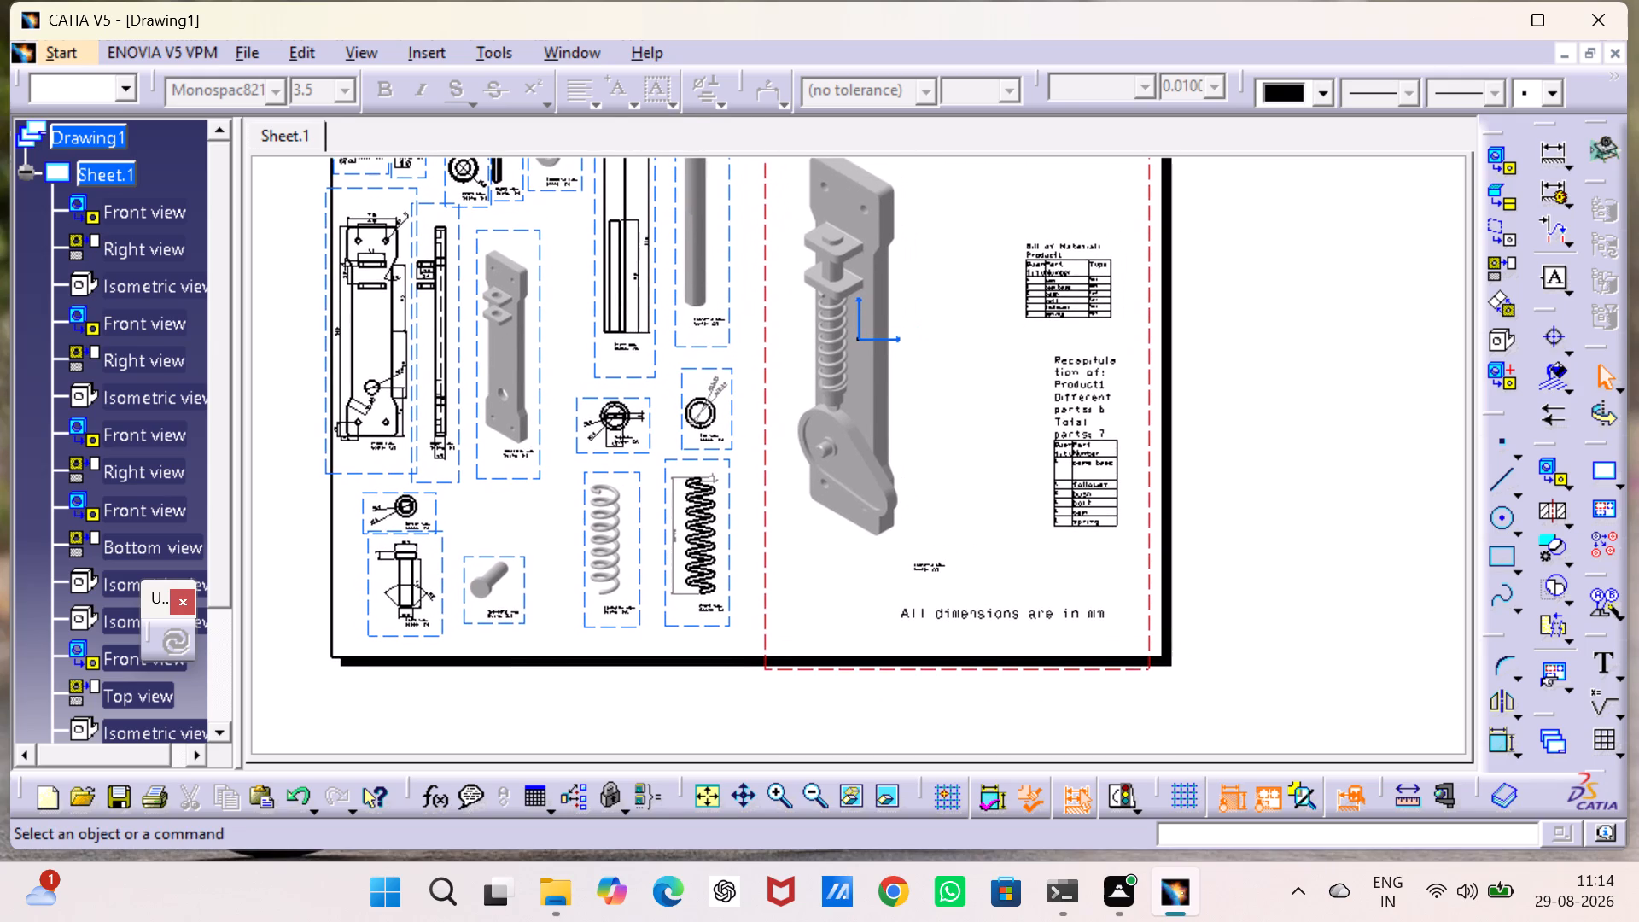
middle_drag(884, 577, 800, 651)
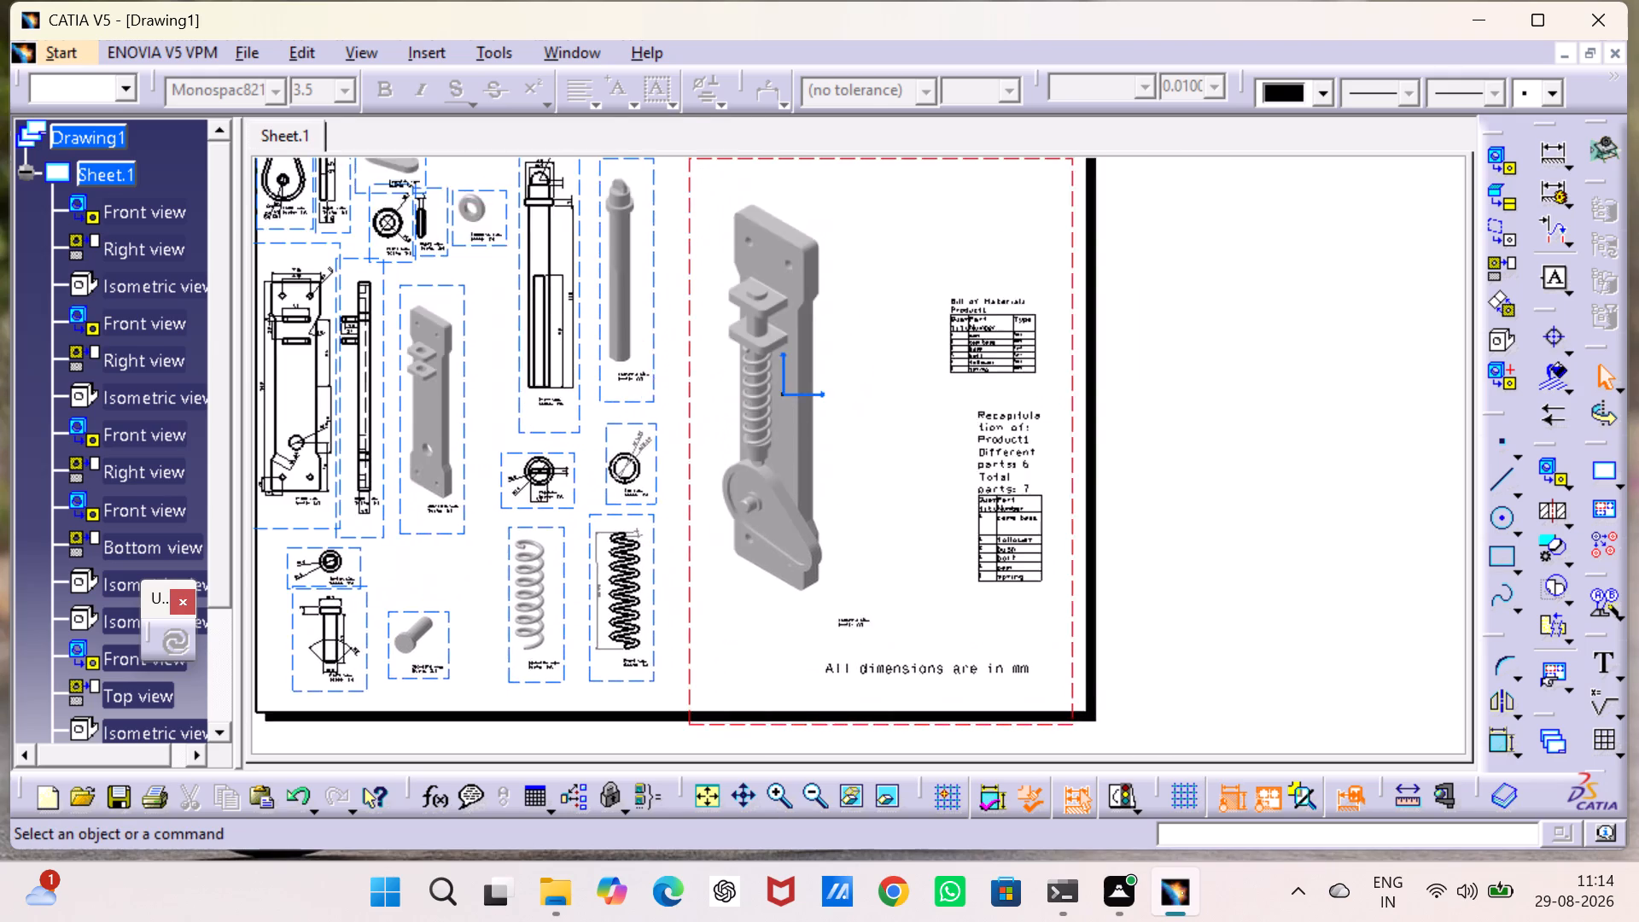
middle_drag(800, 651, 994, 571)
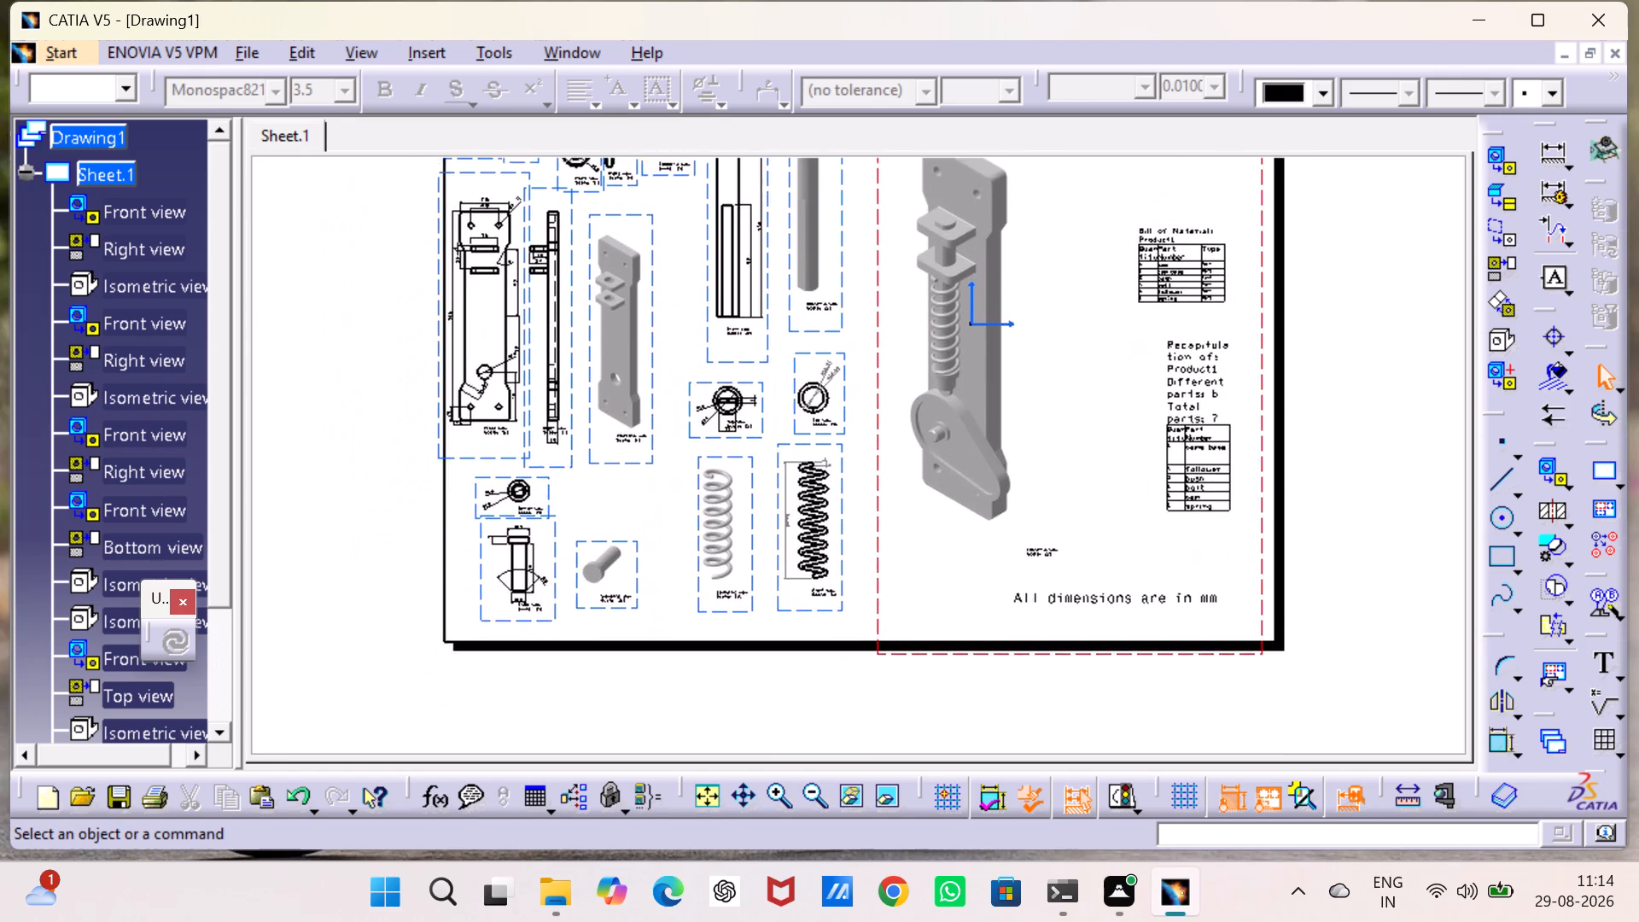
middle_drag(994, 571, 980, 632)
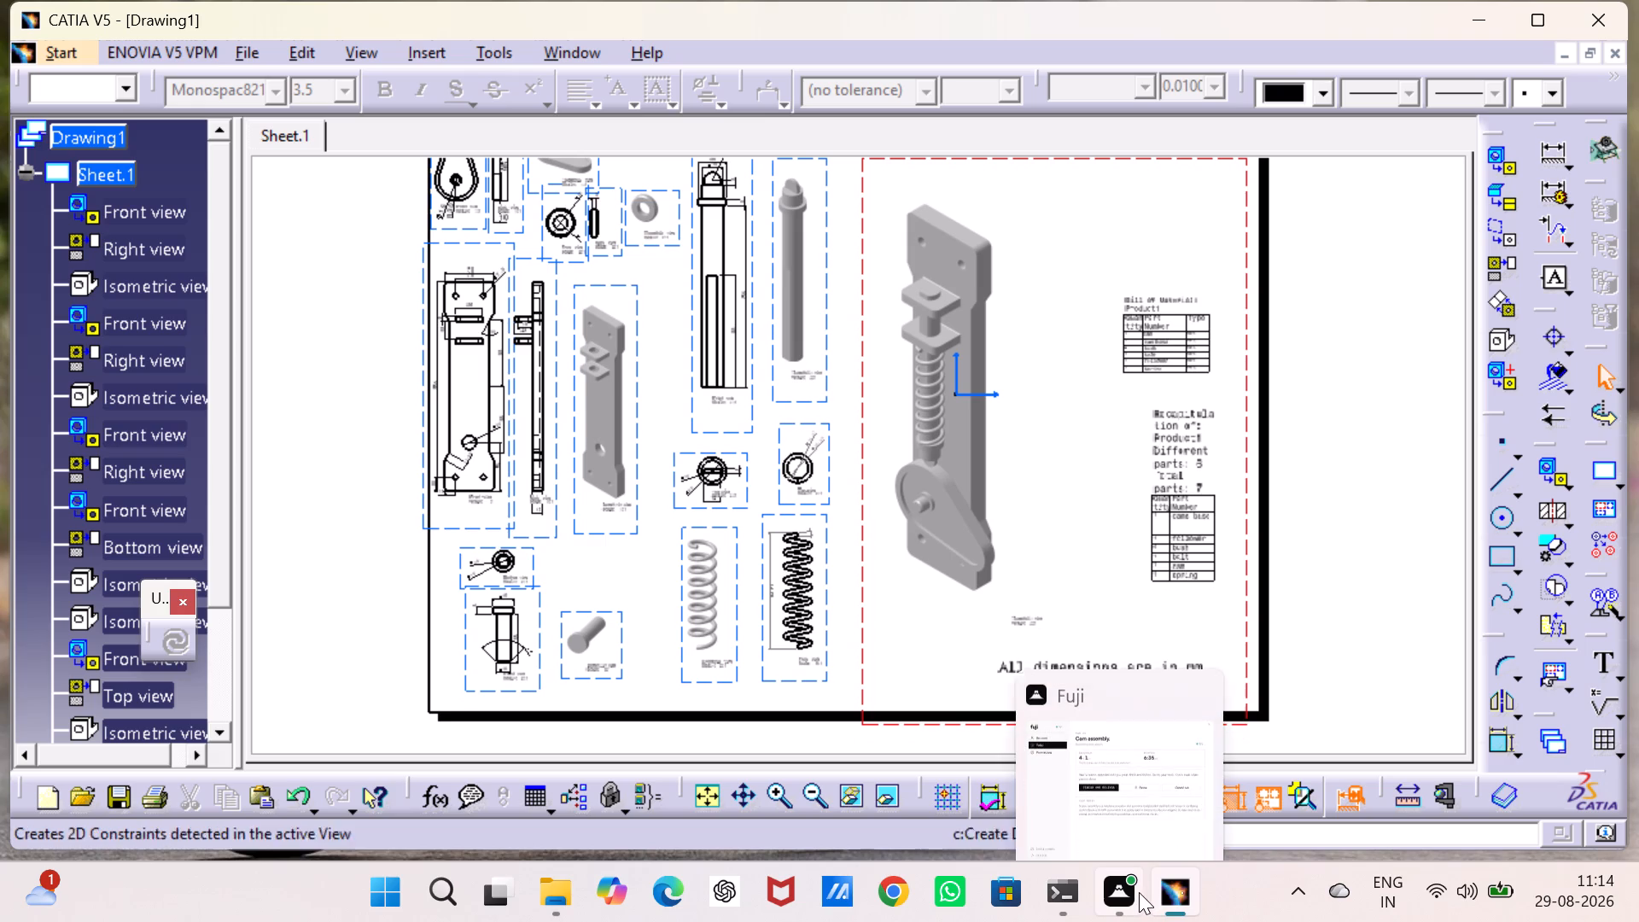
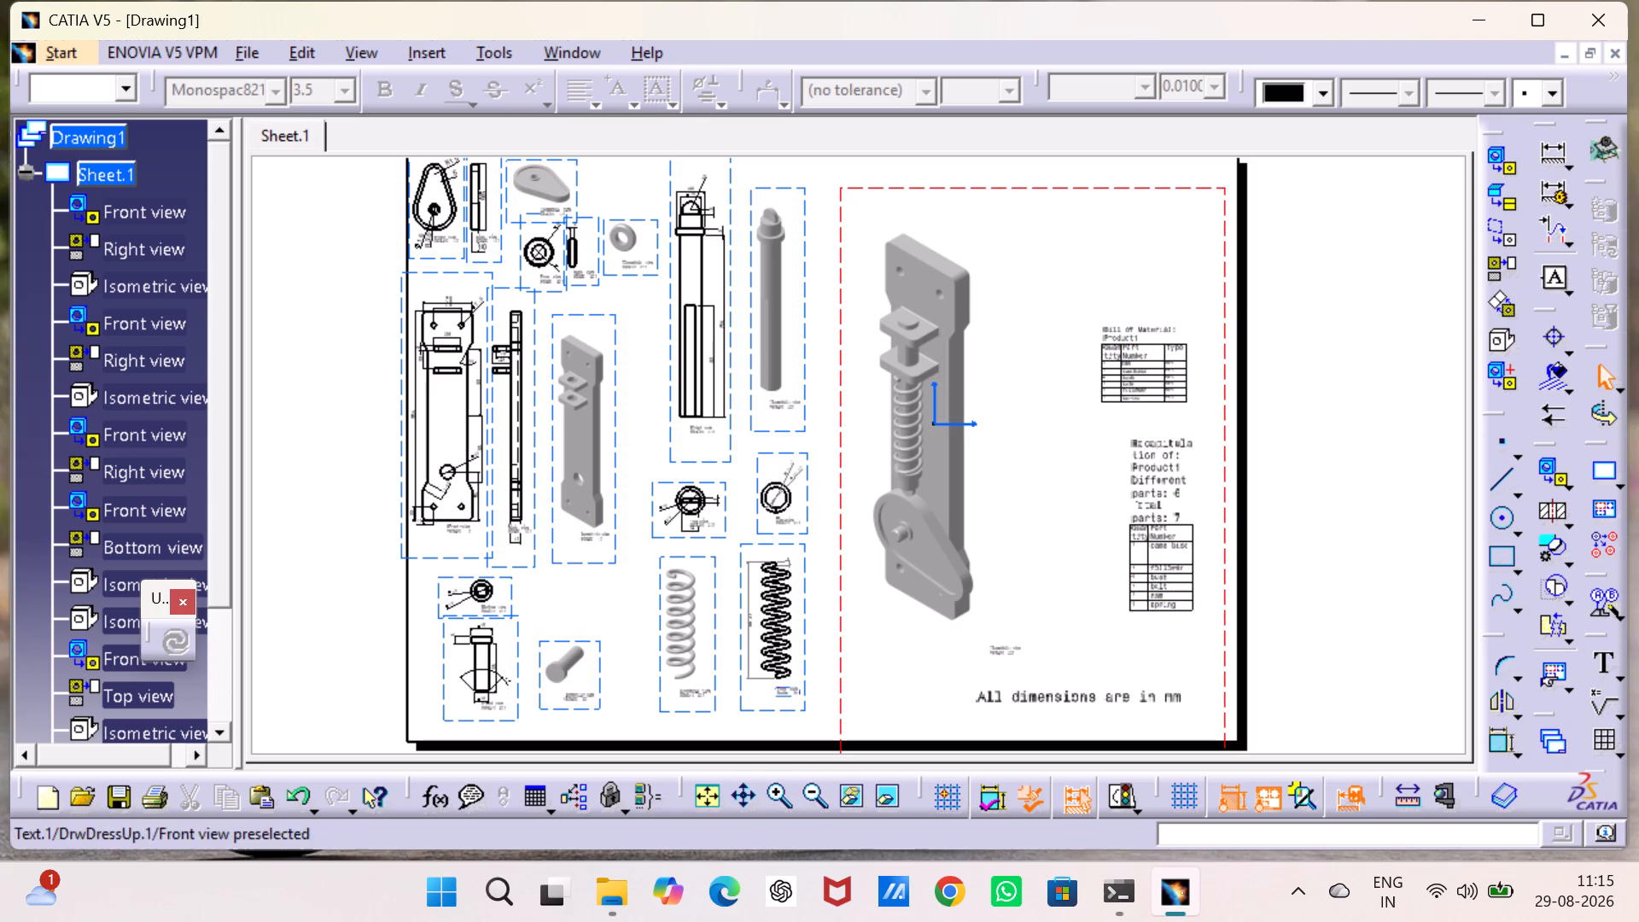
Examine the assembly's isometric view, the bill of material, the recapitulation table and the dimension note up close.
double_click(779, 794)
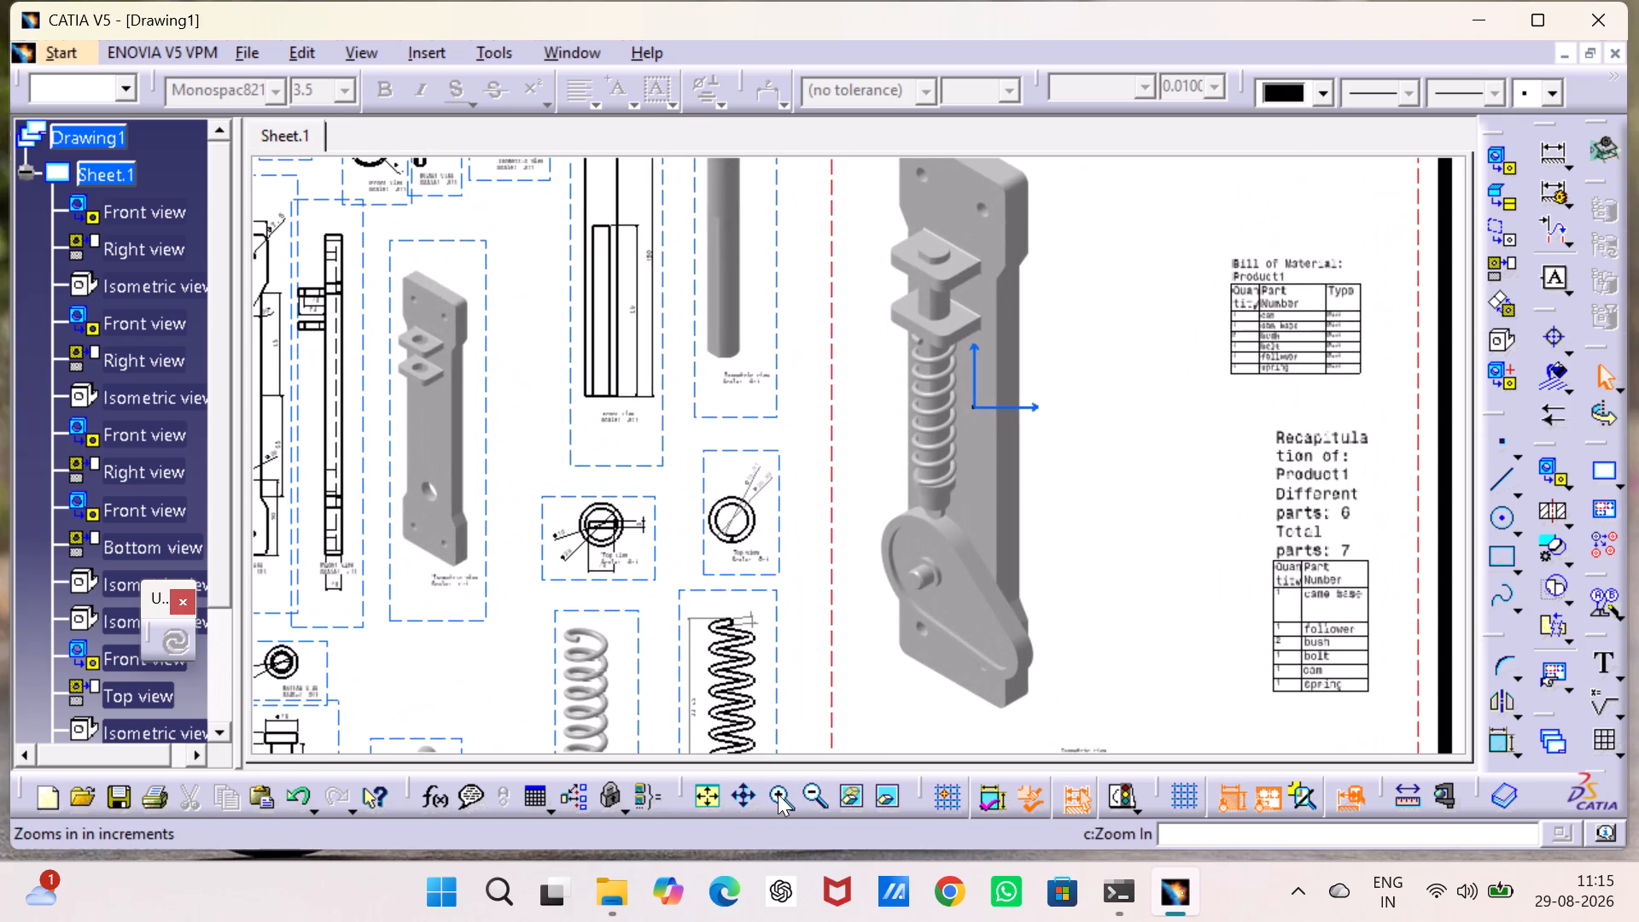
double_click(778, 794)
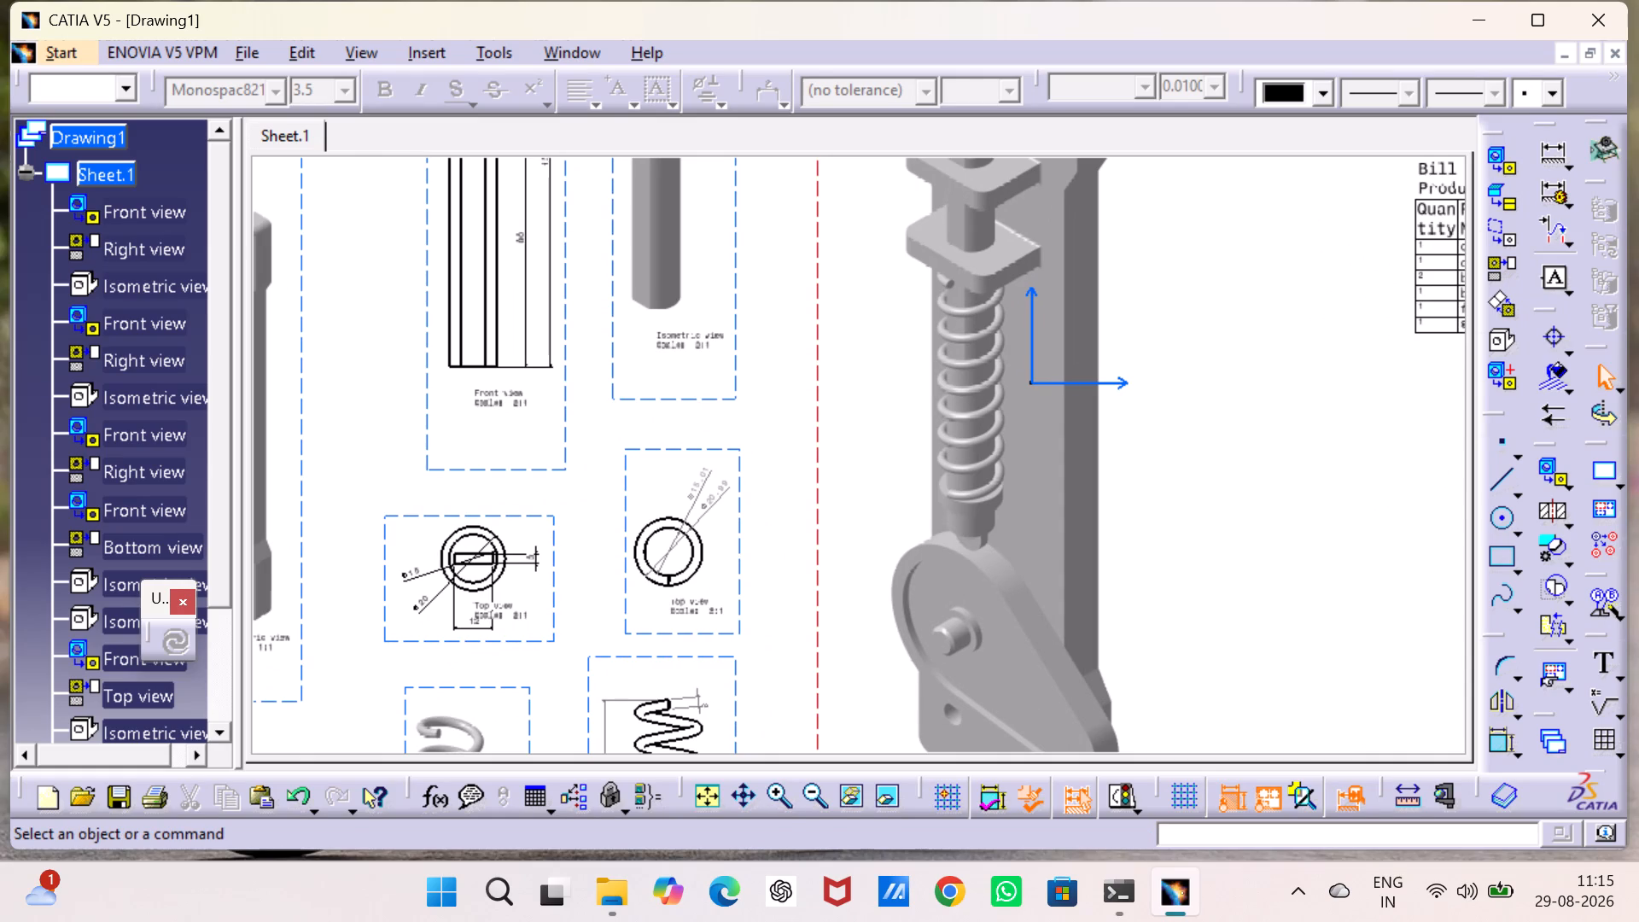
middle_drag(905, 505, 892, 557)
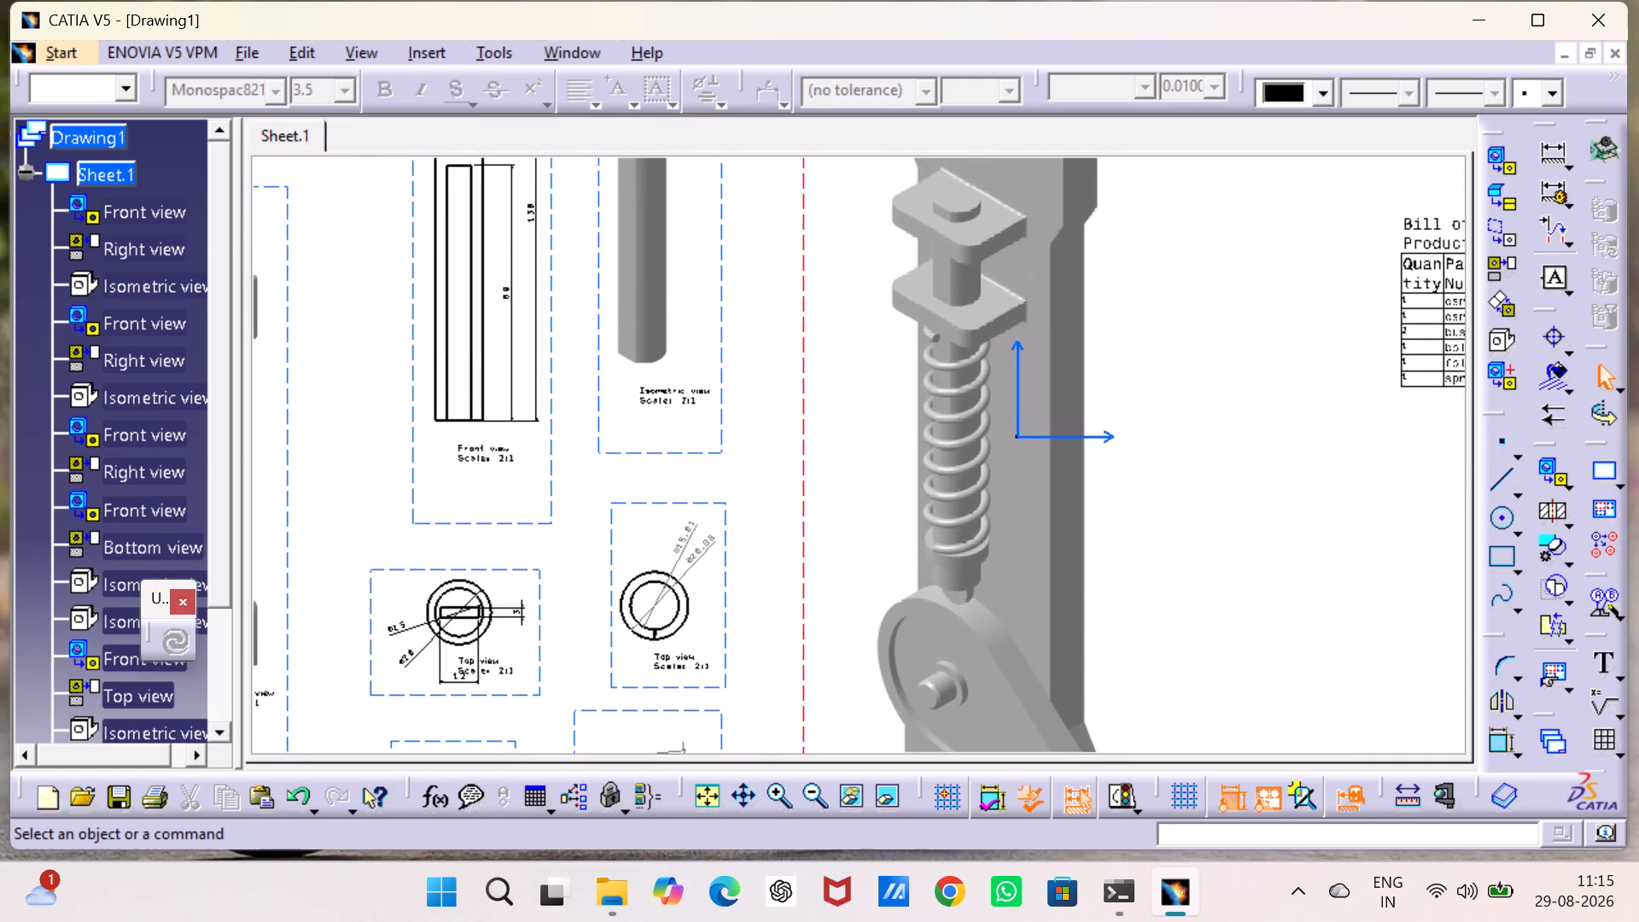
middle_drag(892, 557, 868, 702)
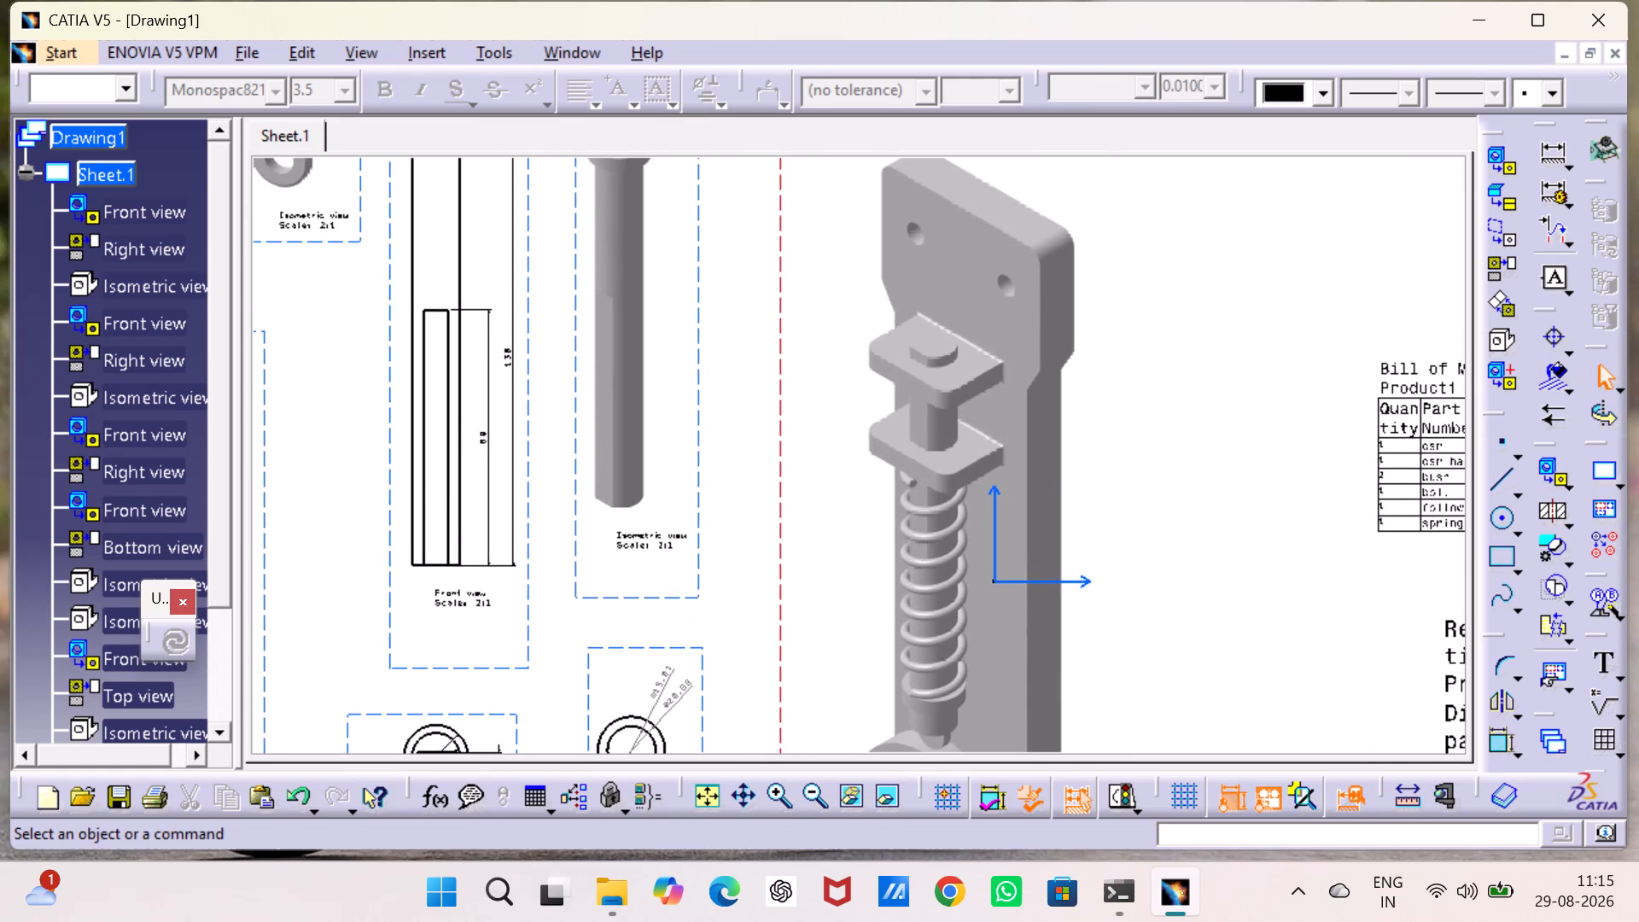
middle_drag(868, 702, 850, 745)
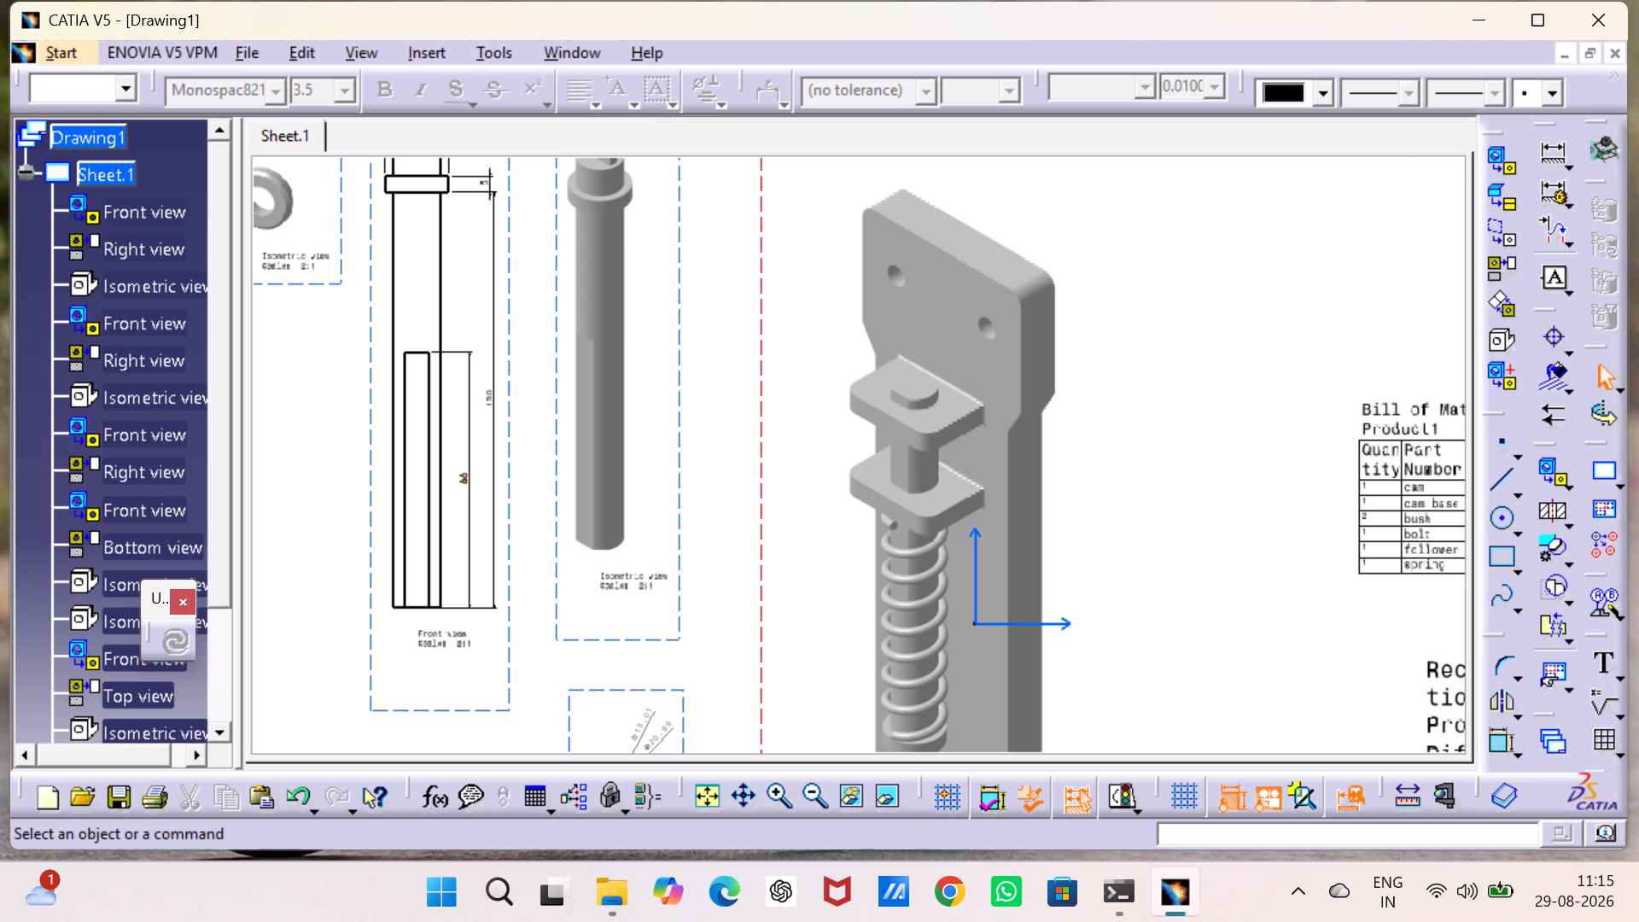
middle_drag(1292, 347, 1053, 306)
middle_drag(1053, 309, 1077, 248)
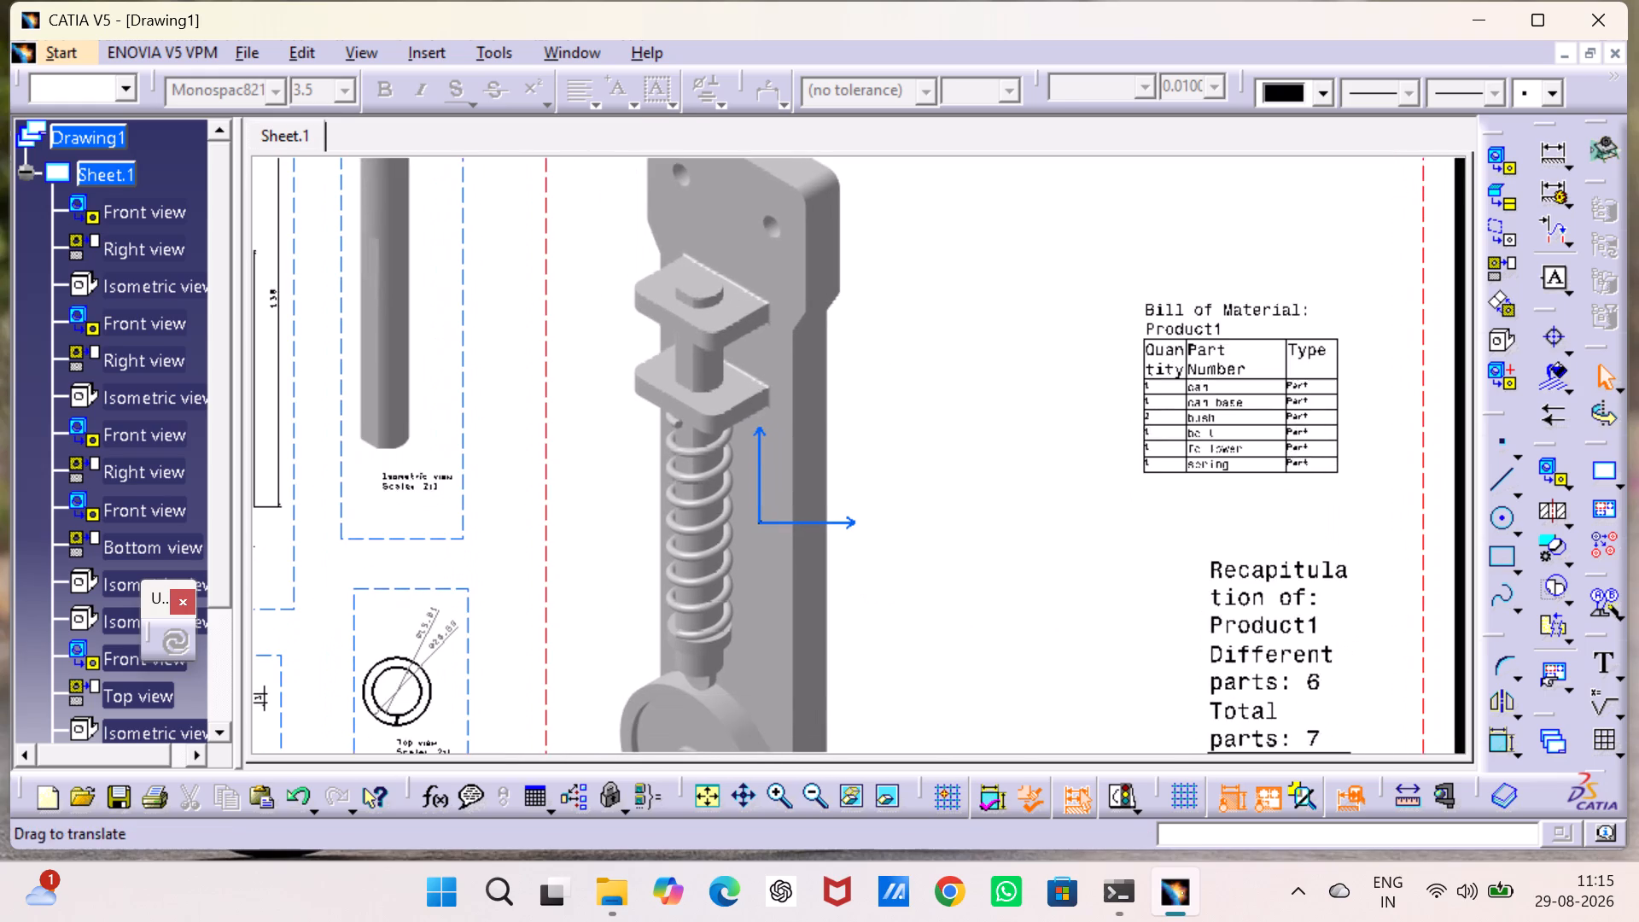
middle_drag(1077, 248, 1078, 248)
middle_drag(967, 625, 1106, 32)
middle_drag(1005, 605, 978, 732)
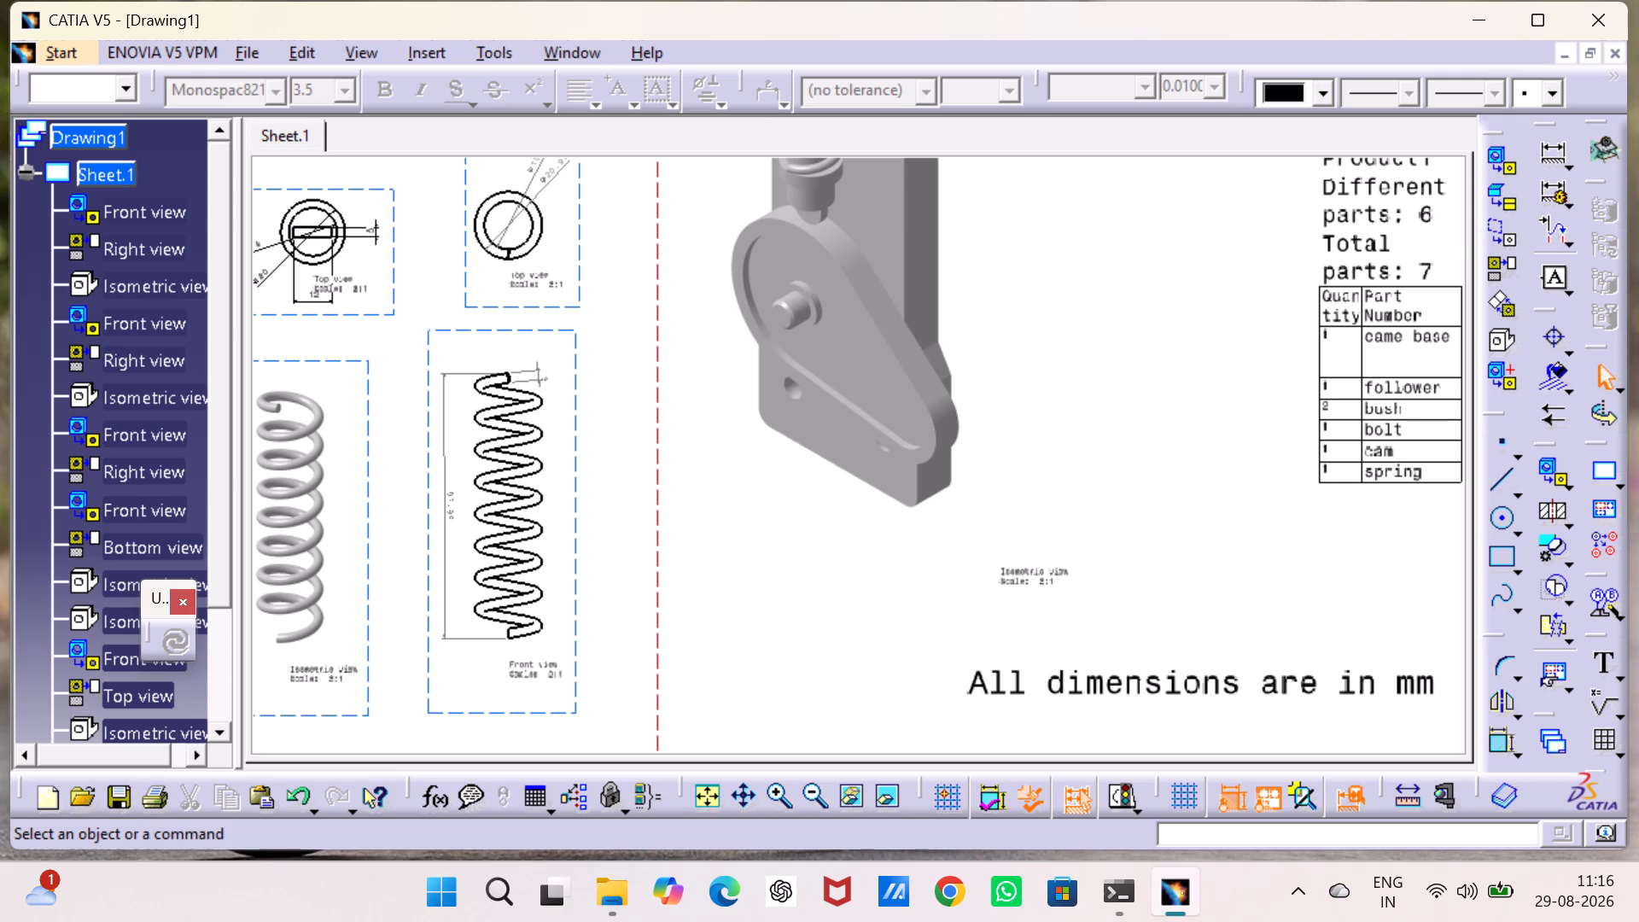
Examine the upper assembly view again along with the neighbouring follower, bush and cam base views and their dimensions.
middle_drag(716, 527, 711, 721)
middle_drag(745, 437, 749, 785)
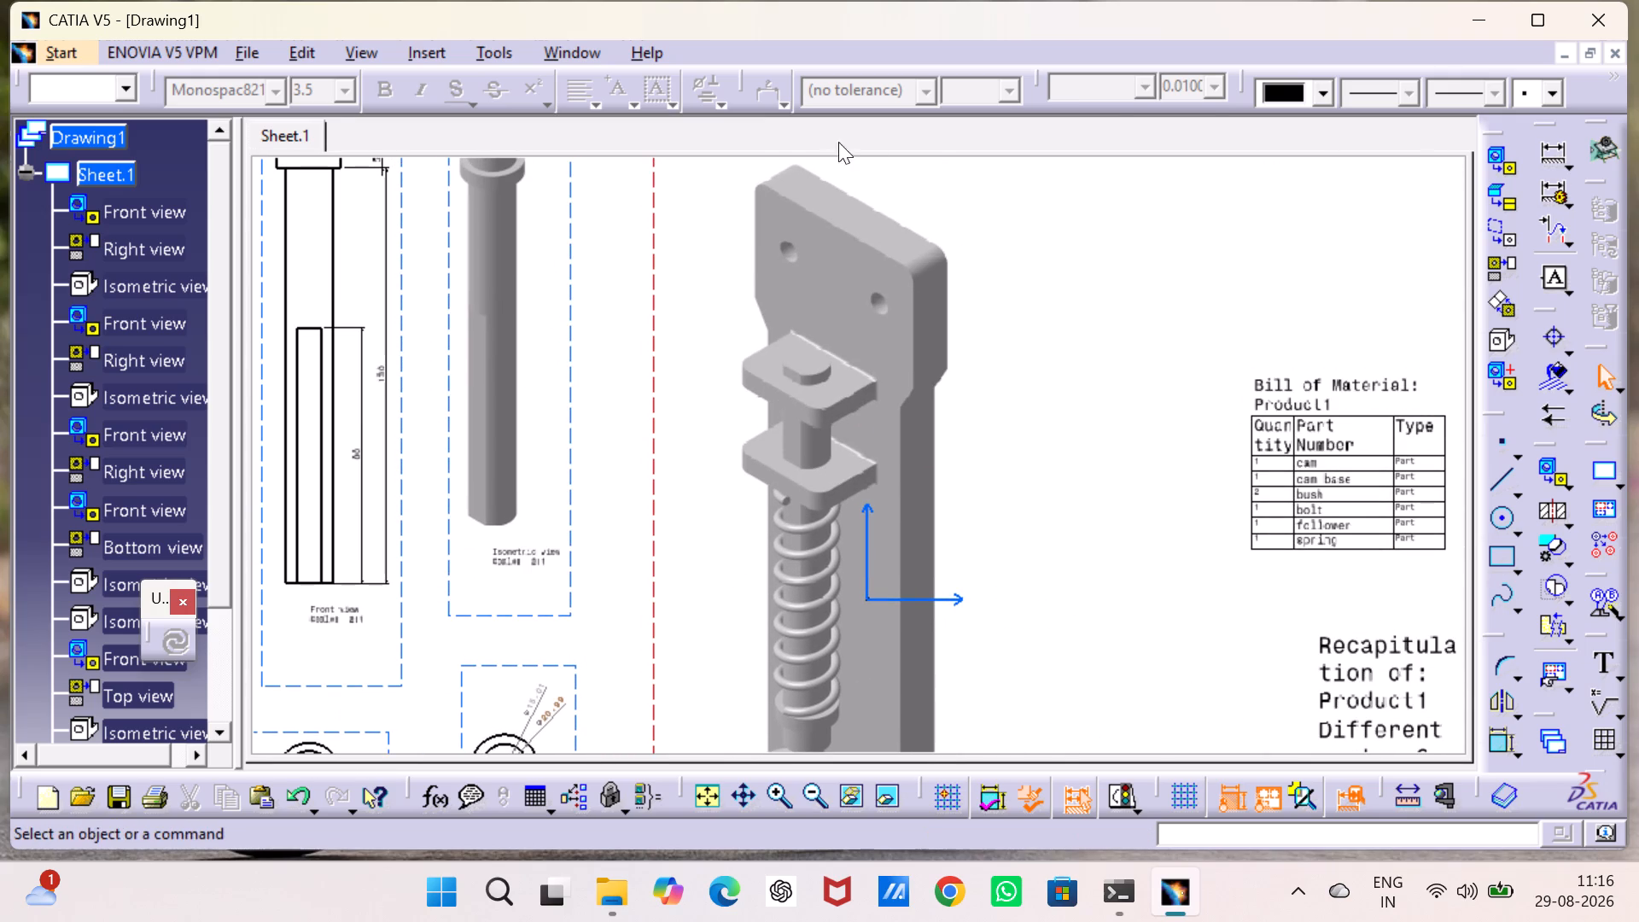
middle_drag(720, 342, 791, 336)
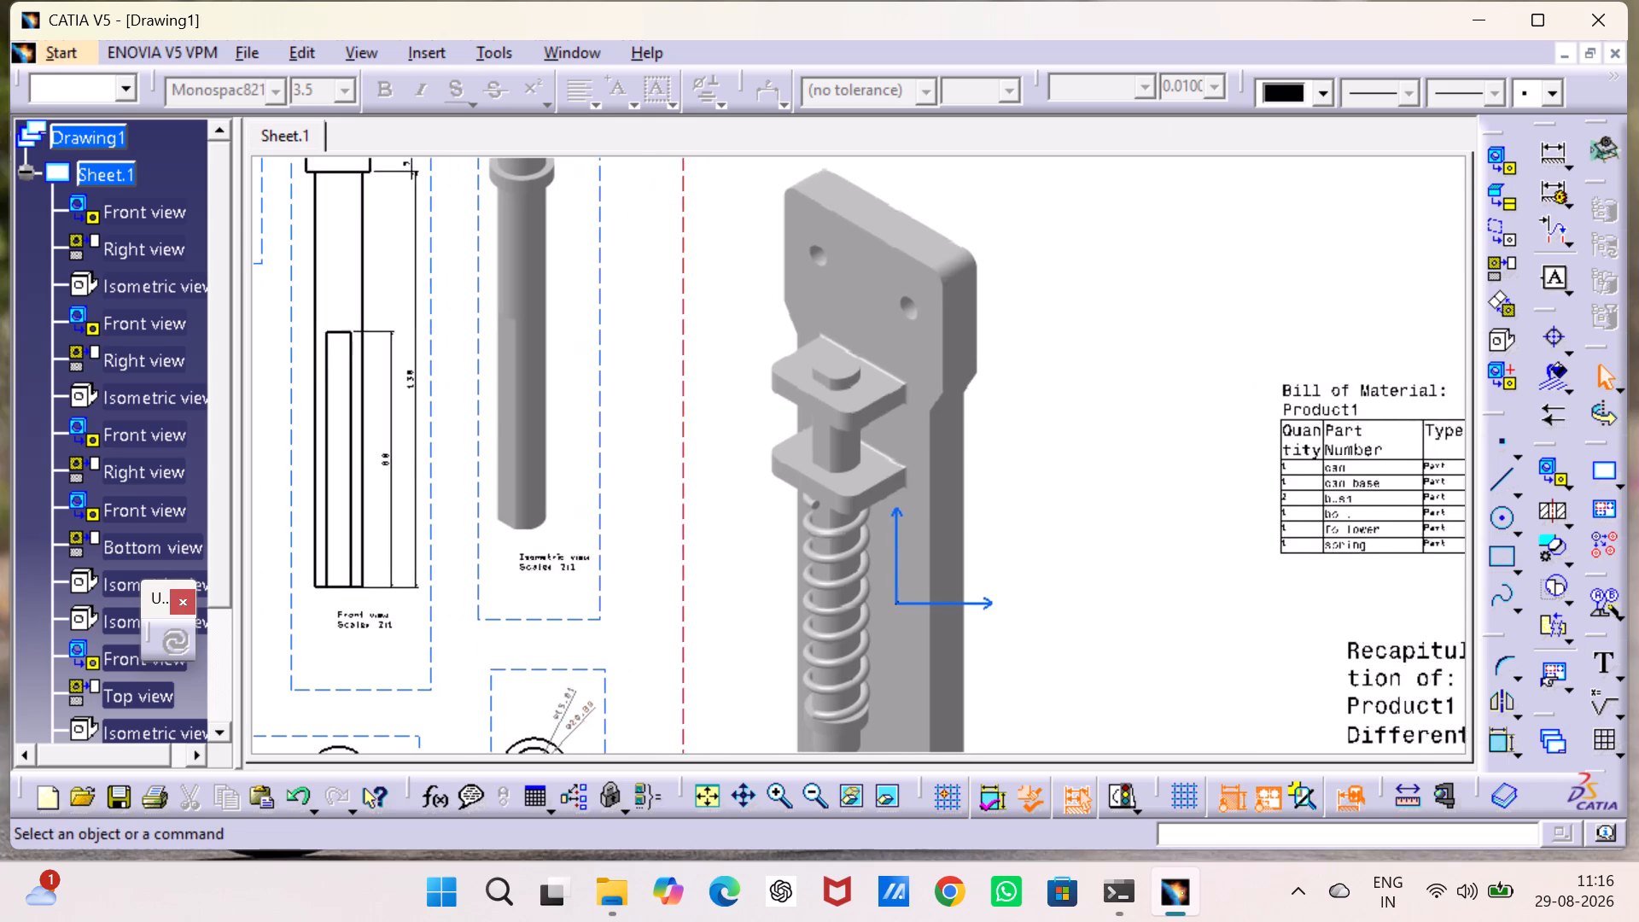
middle_drag(791, 336, 967, 393)
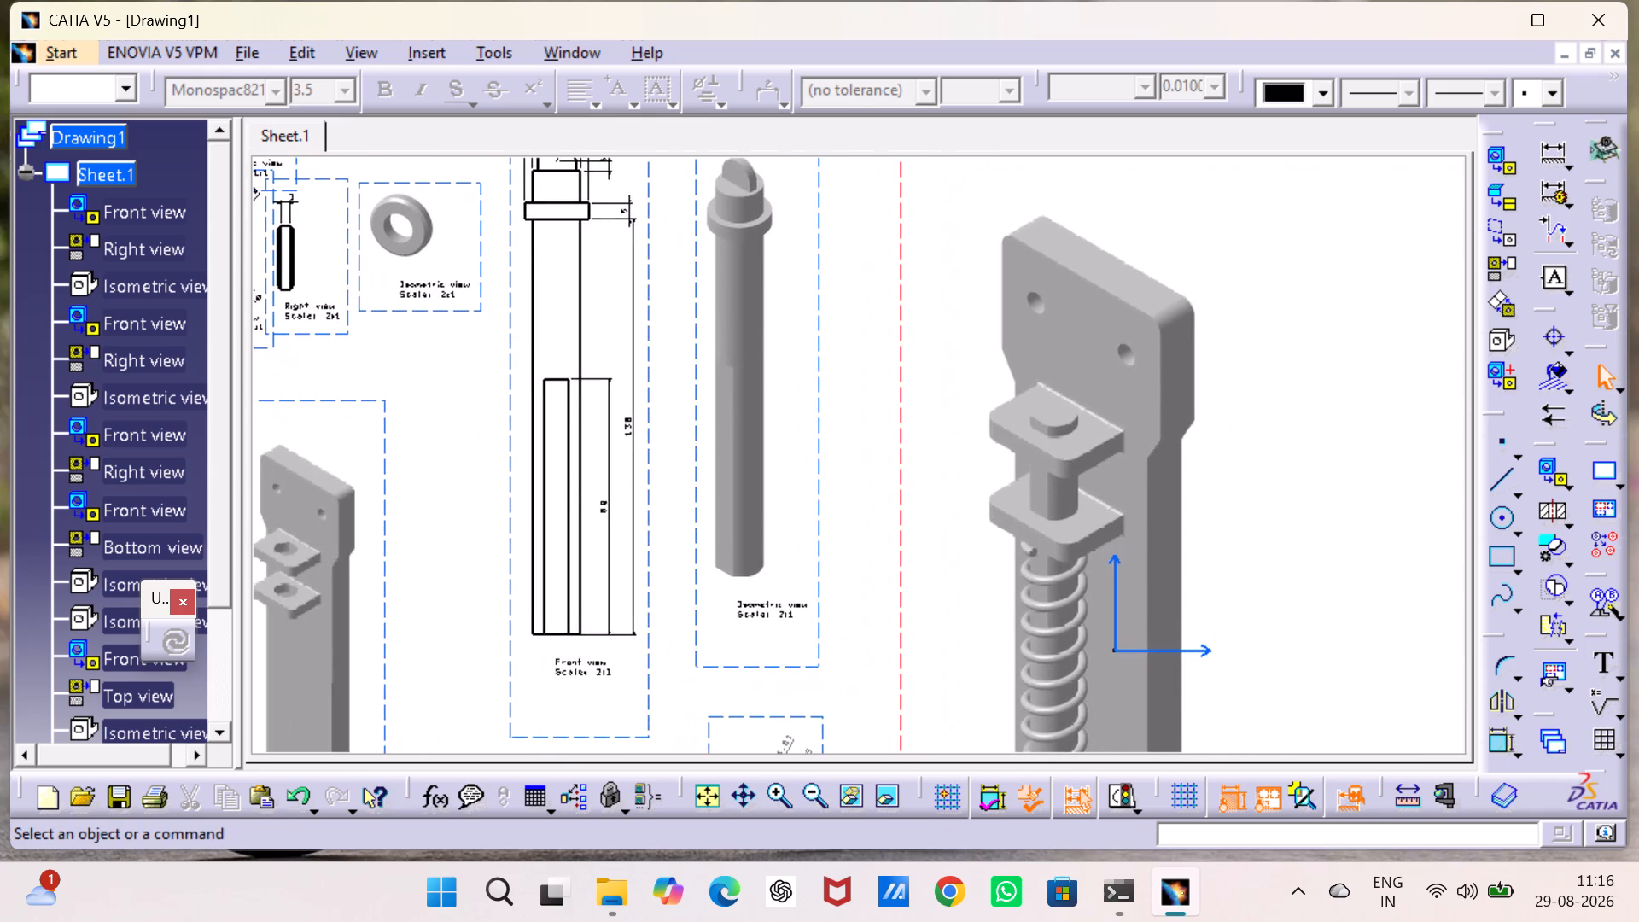
middle_drag(967, 393, 974, 203)
middle_drag(894, 476, 906, 377)
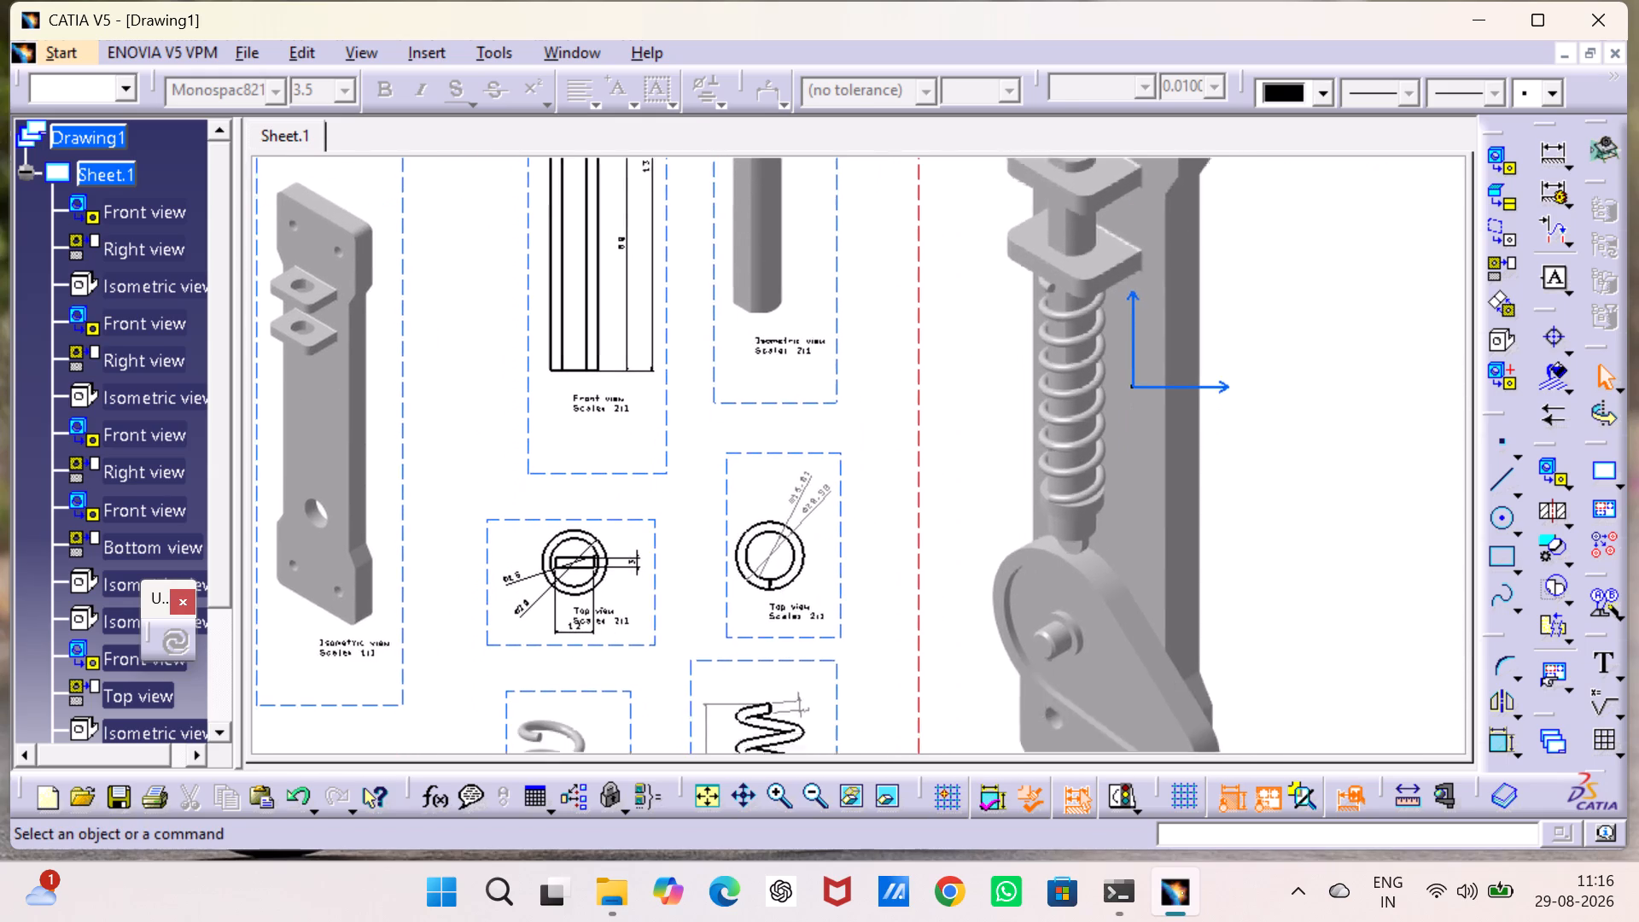
middle_drag(906, 377, 908, 255)
middle_drag(882, 314, 726, 531)
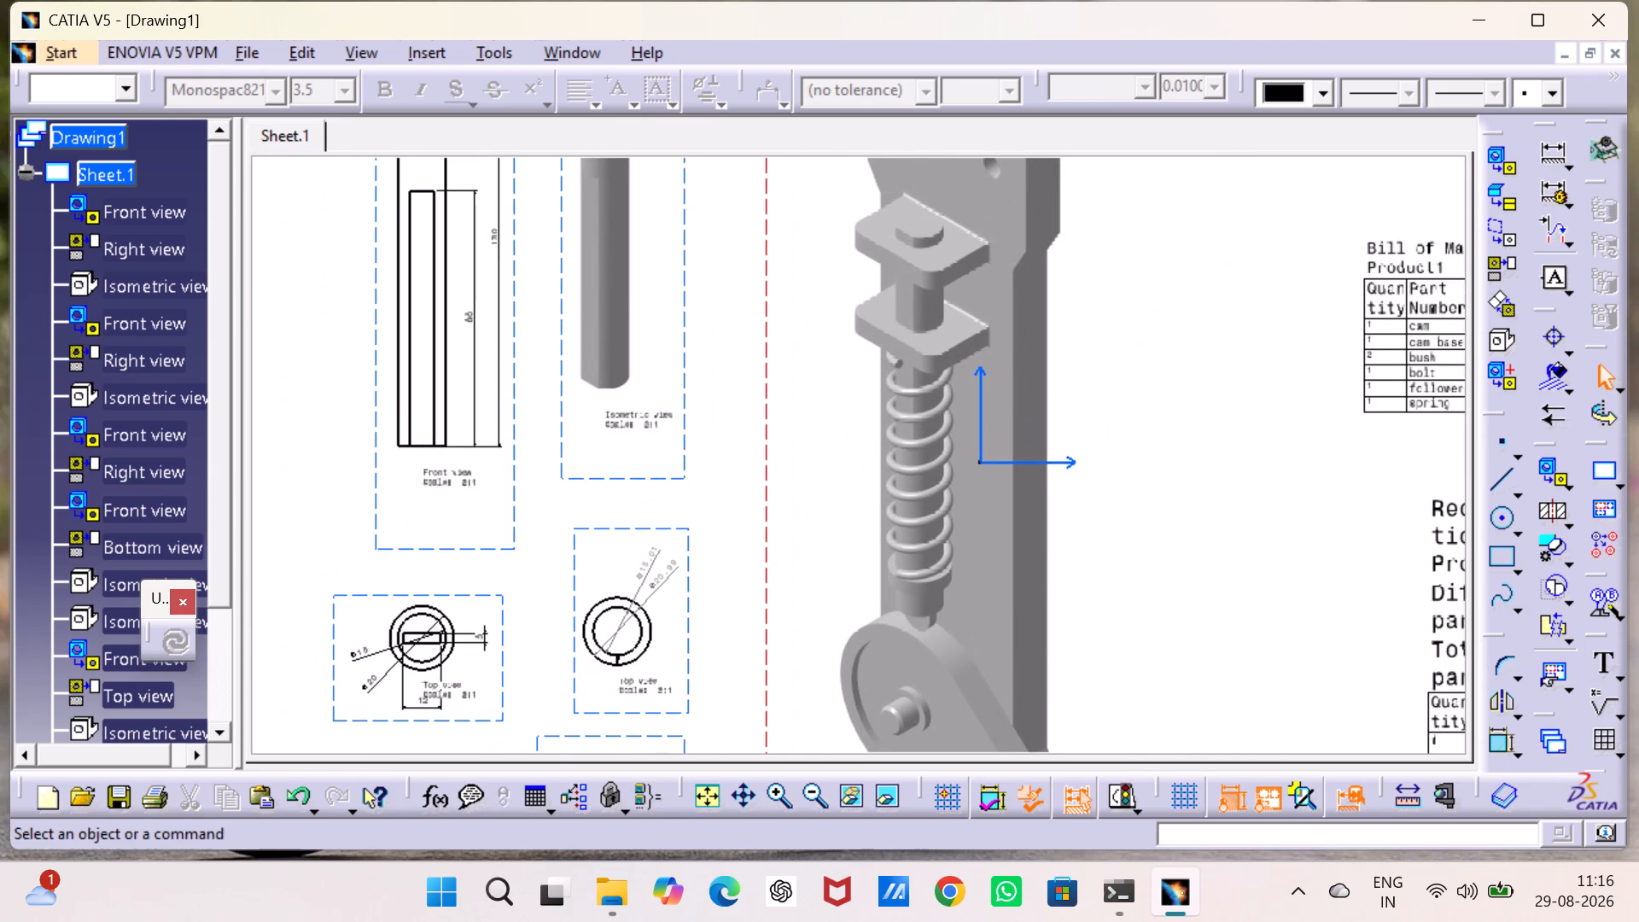
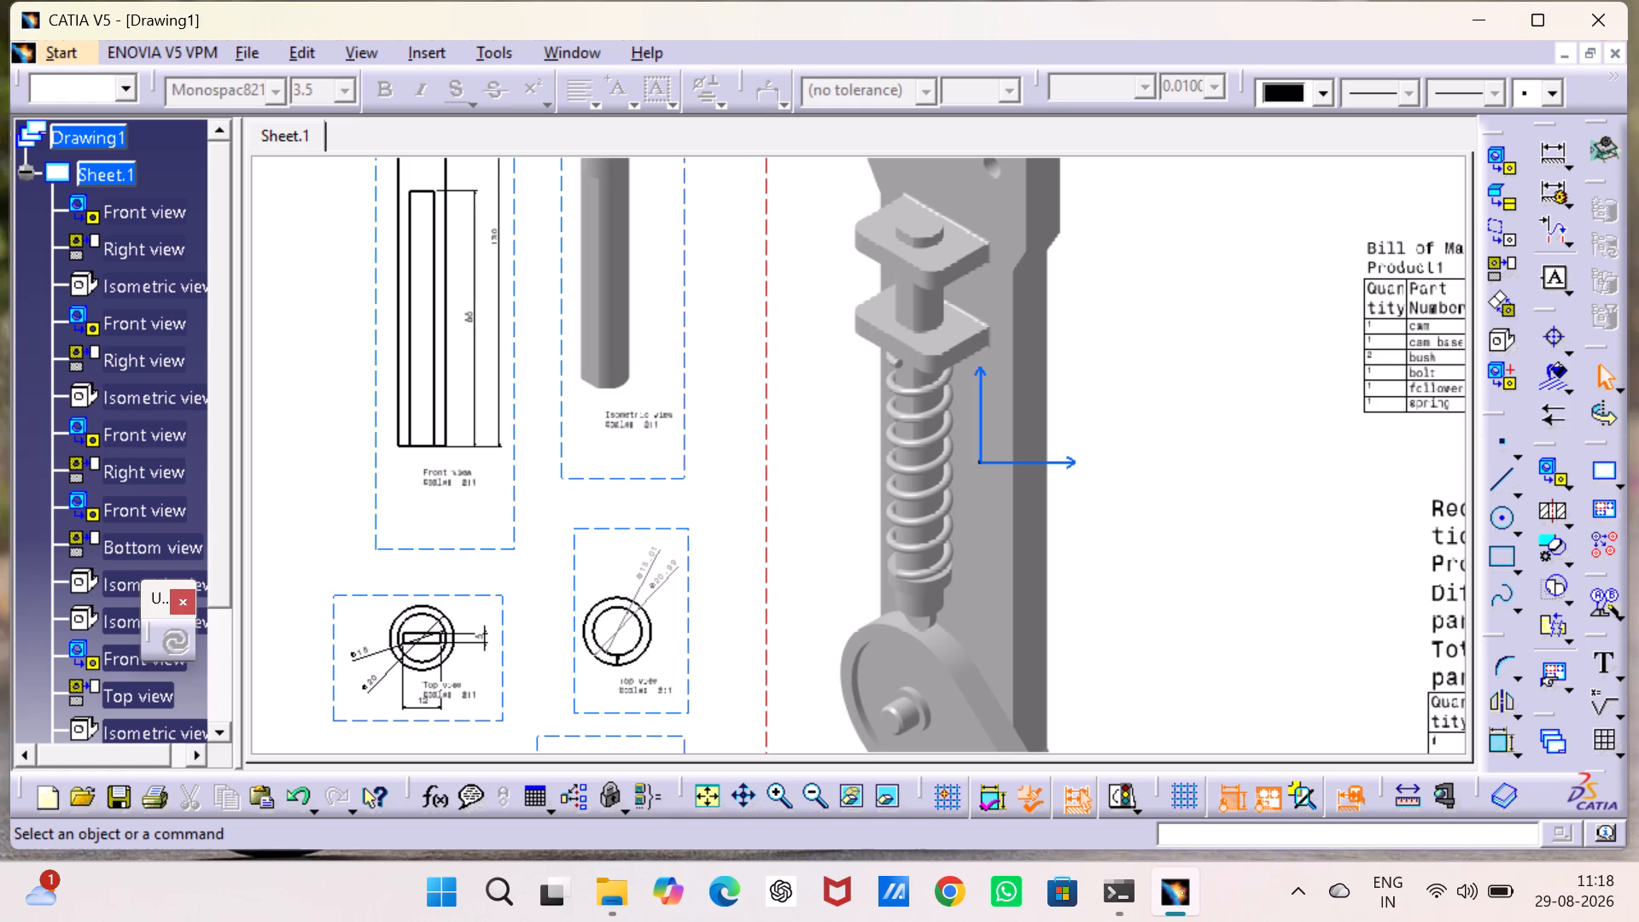
Minimise the drawing window and open the Fuji application from the desktop.
click(1493, 10)
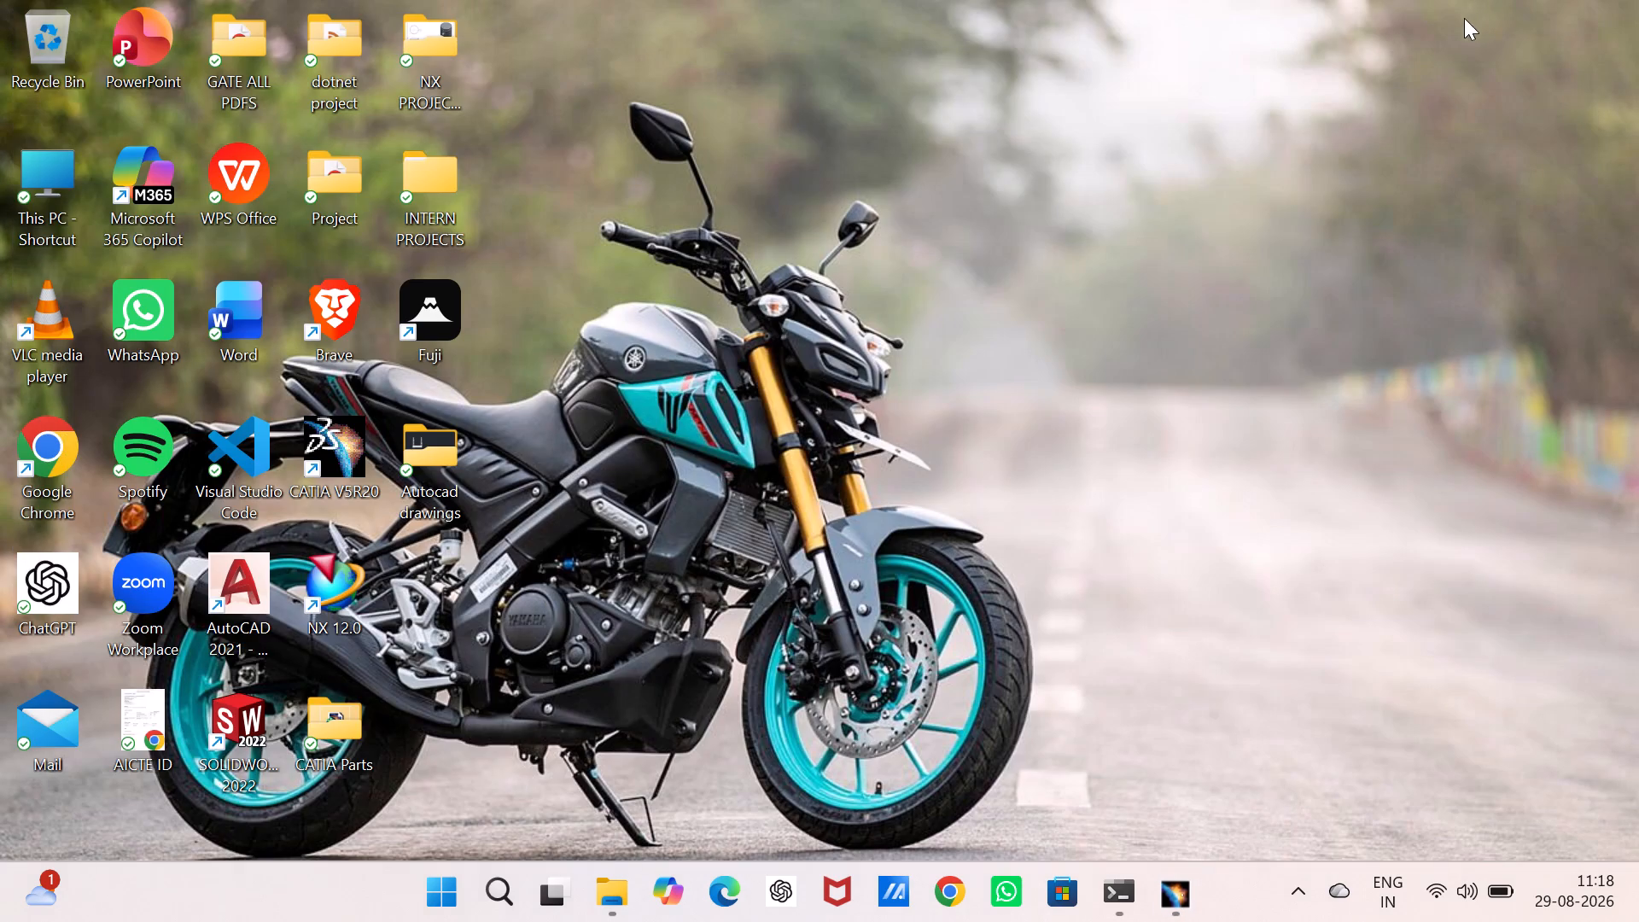
double_click(427, 307)
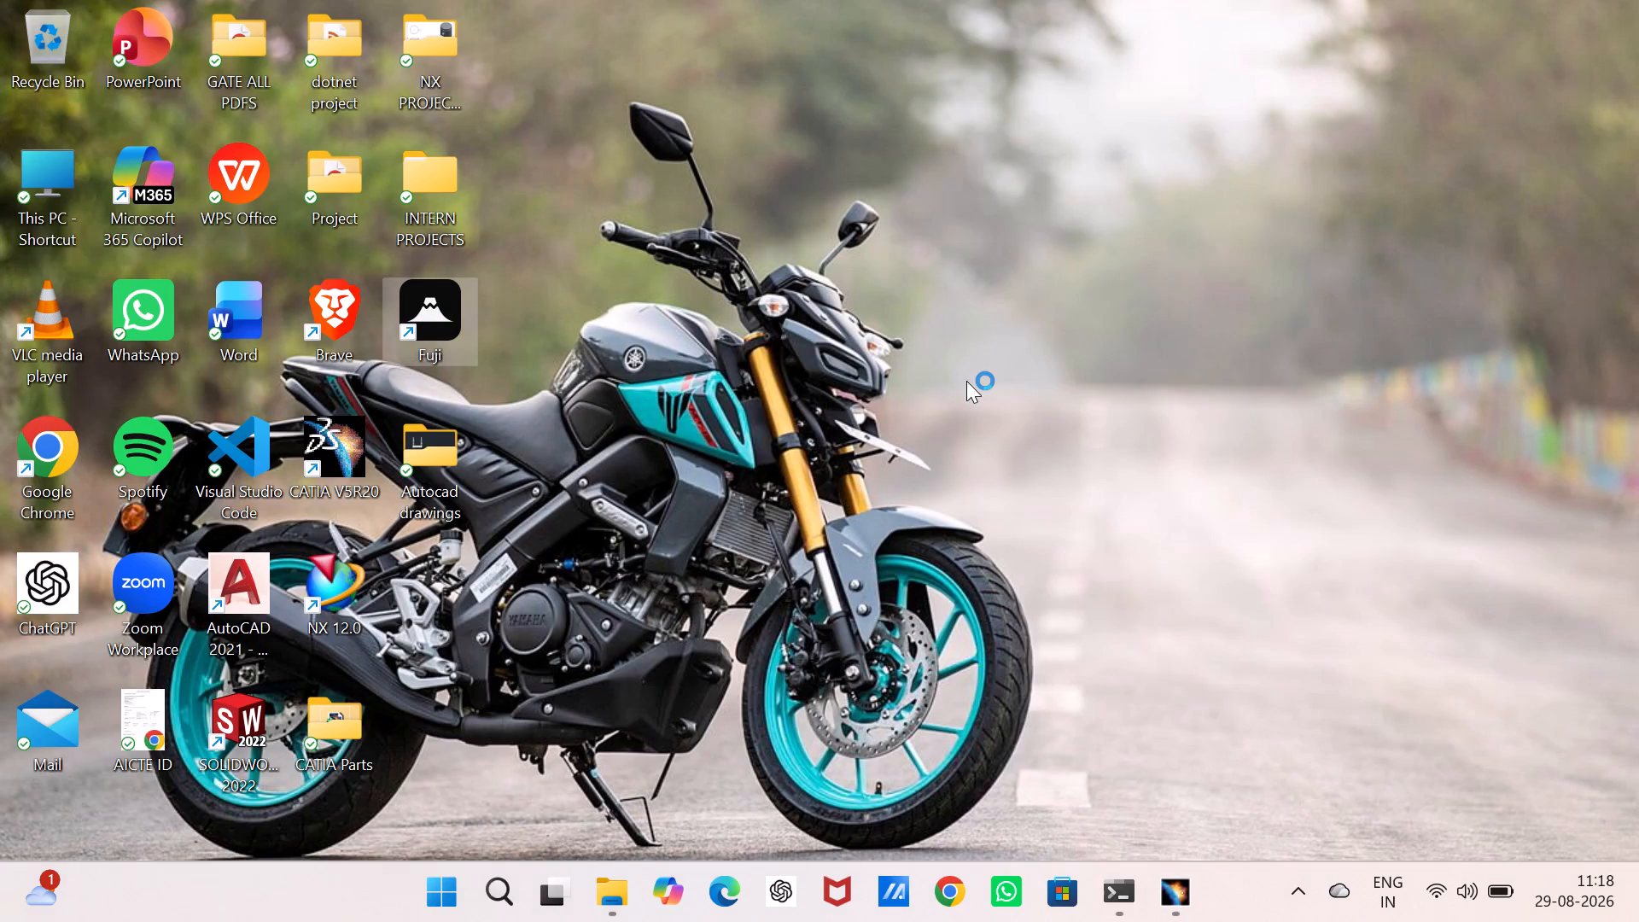
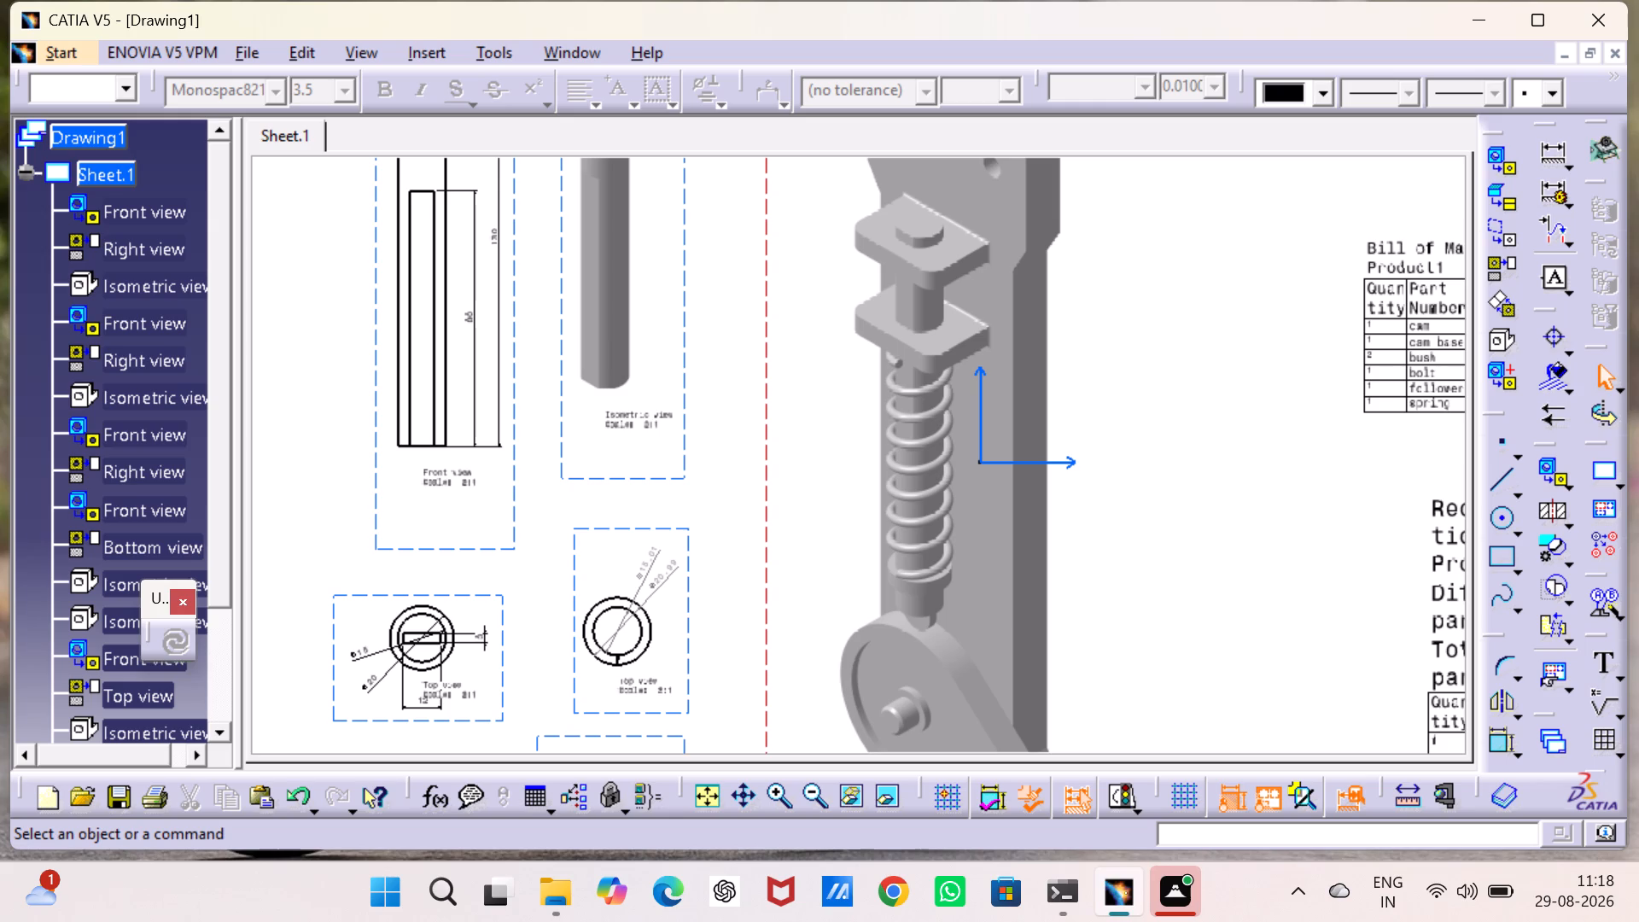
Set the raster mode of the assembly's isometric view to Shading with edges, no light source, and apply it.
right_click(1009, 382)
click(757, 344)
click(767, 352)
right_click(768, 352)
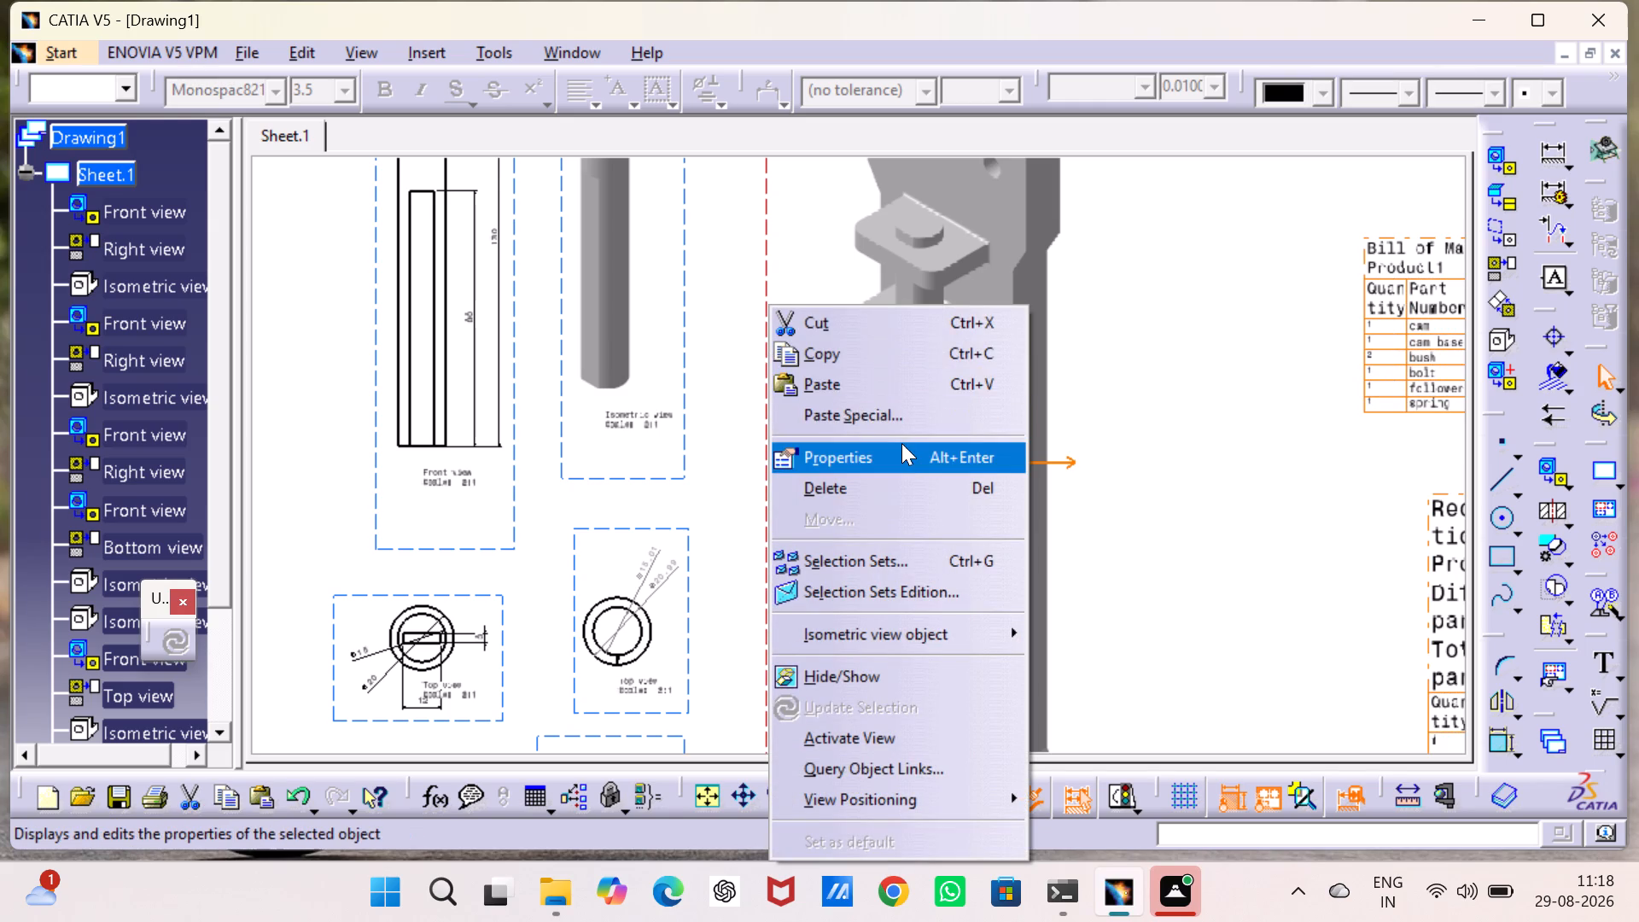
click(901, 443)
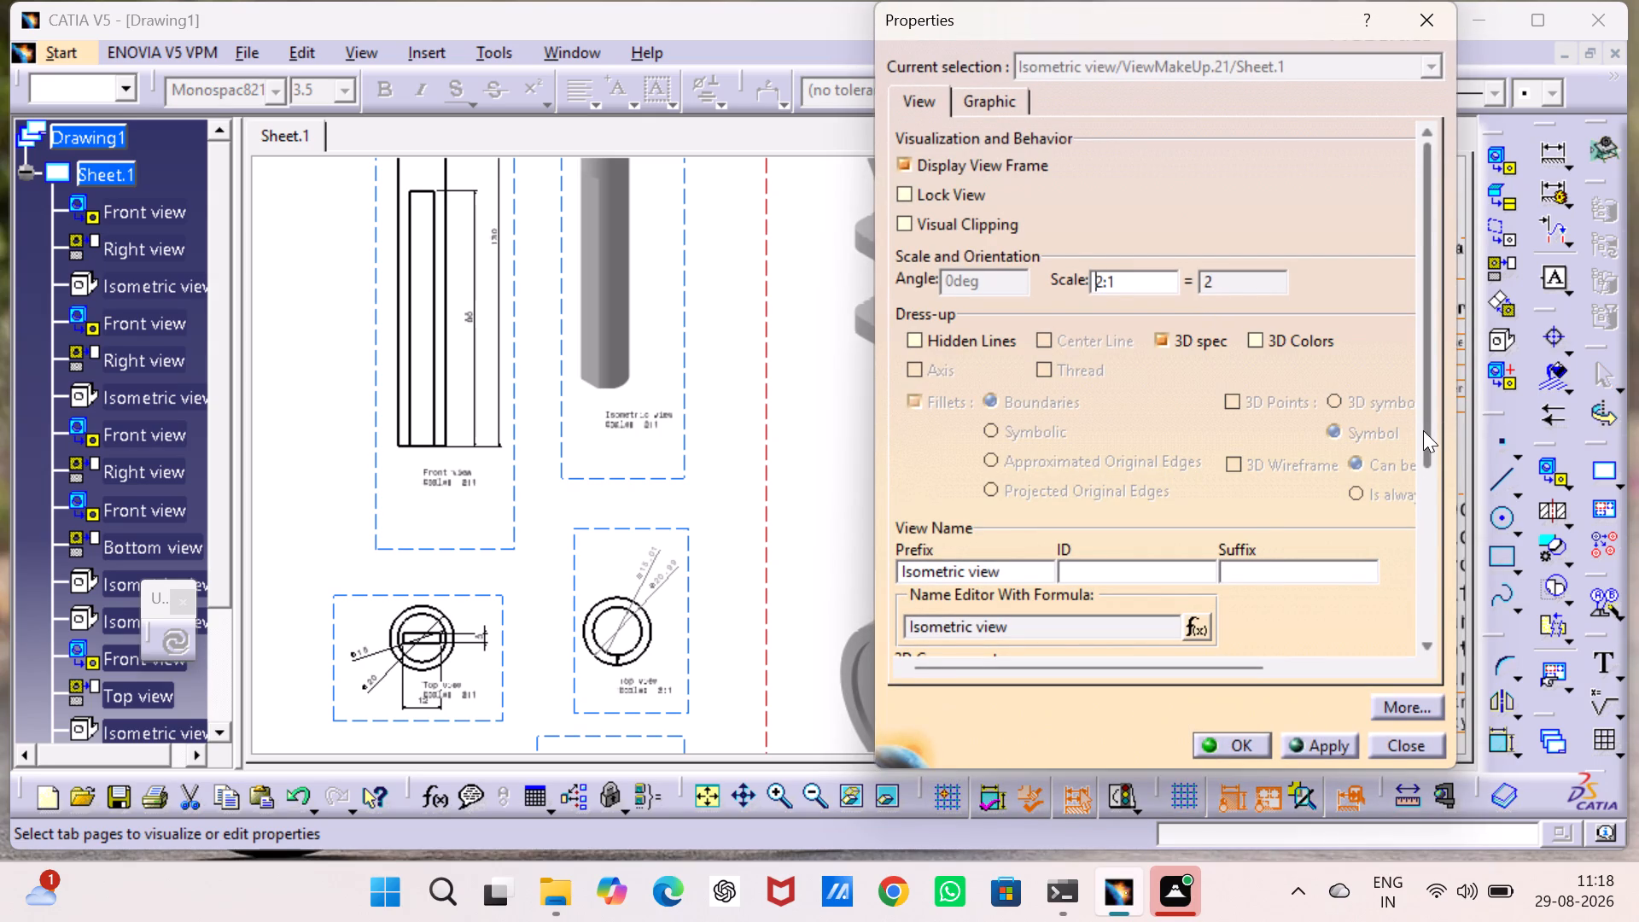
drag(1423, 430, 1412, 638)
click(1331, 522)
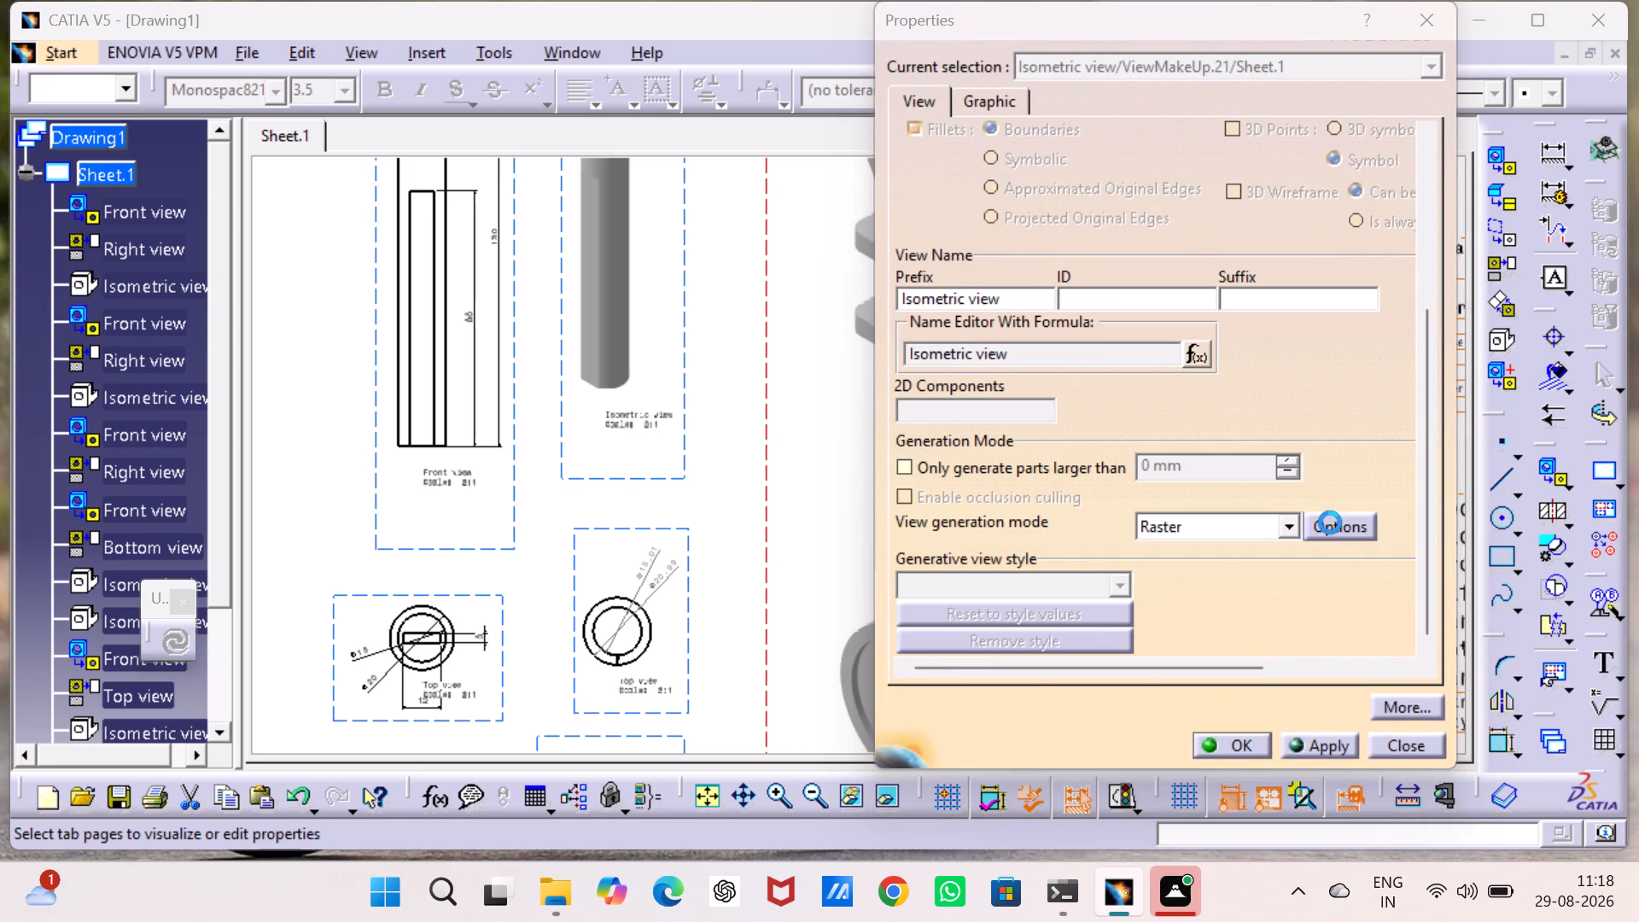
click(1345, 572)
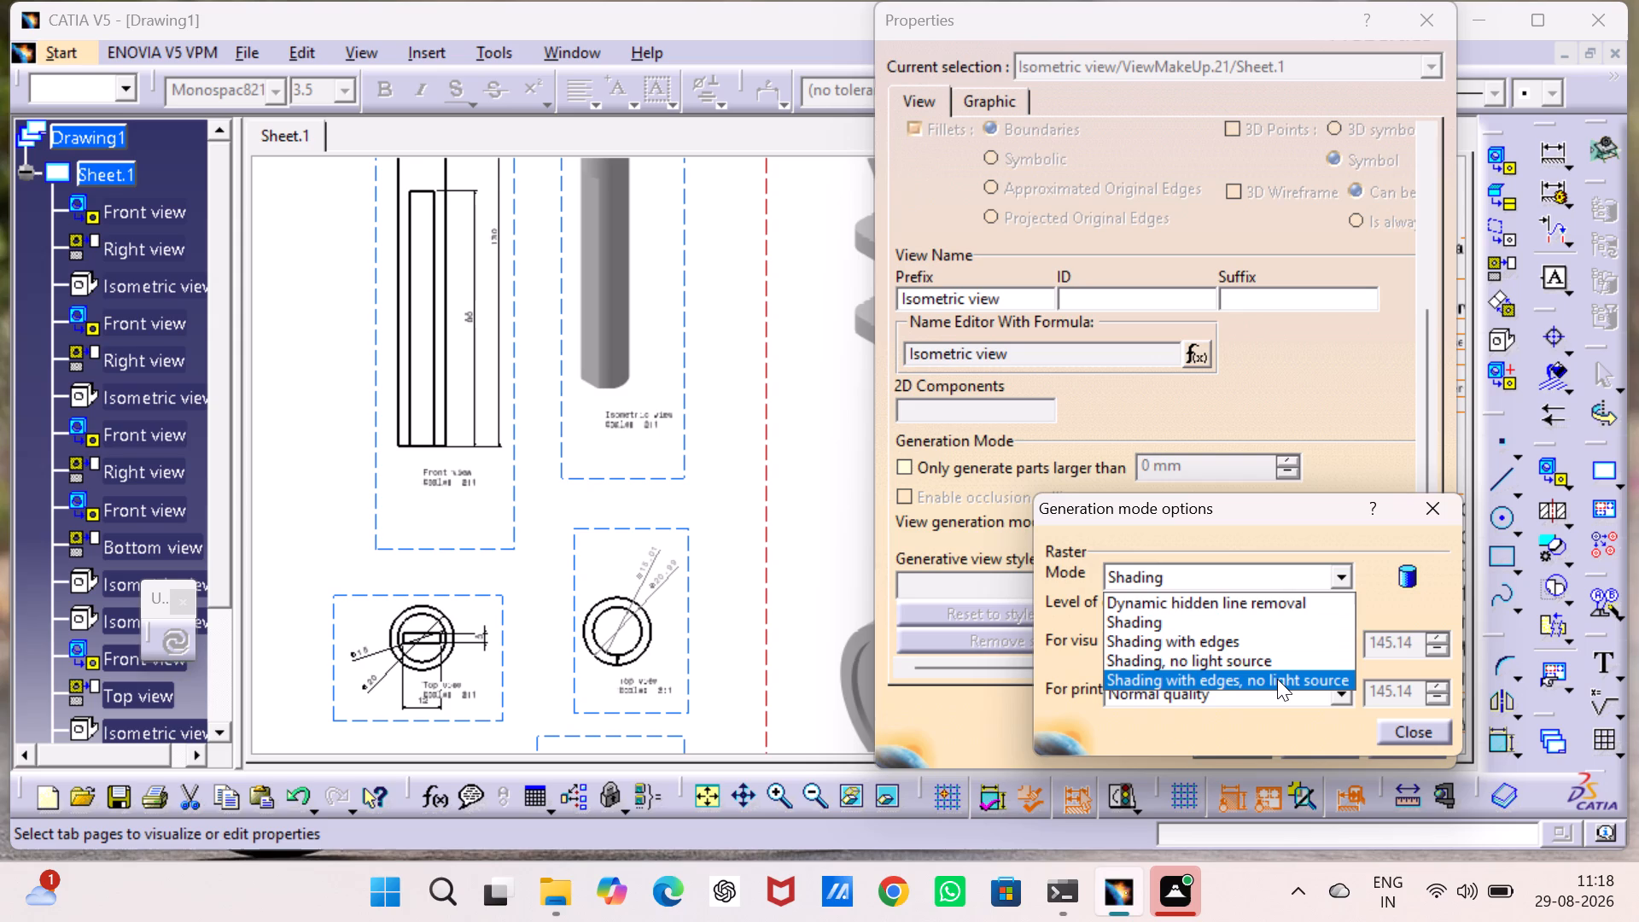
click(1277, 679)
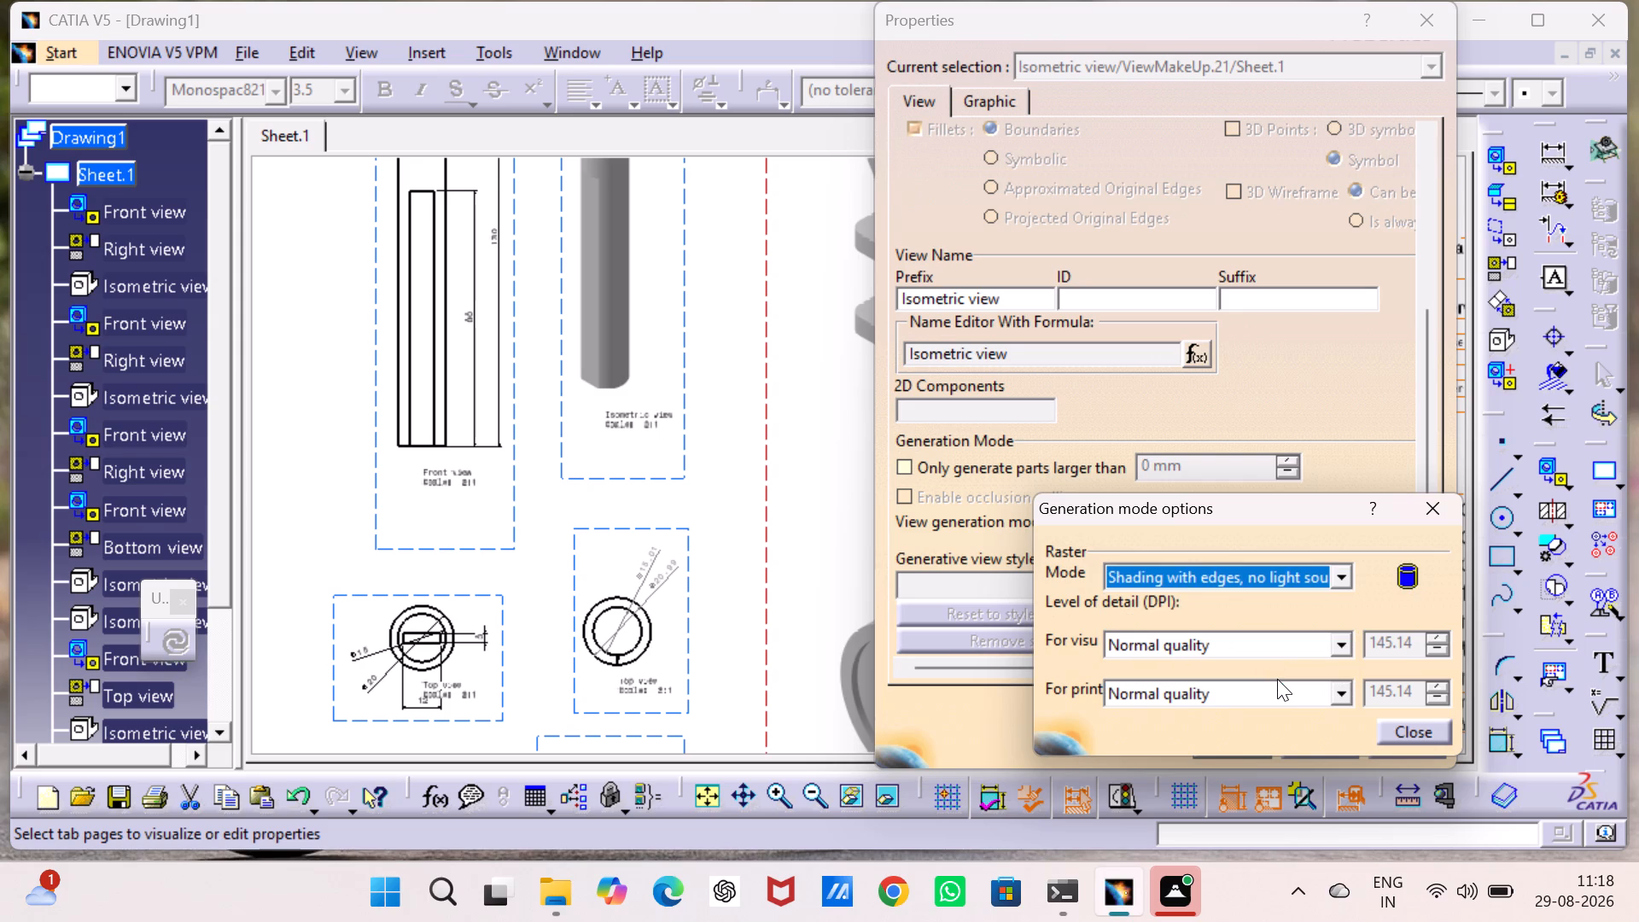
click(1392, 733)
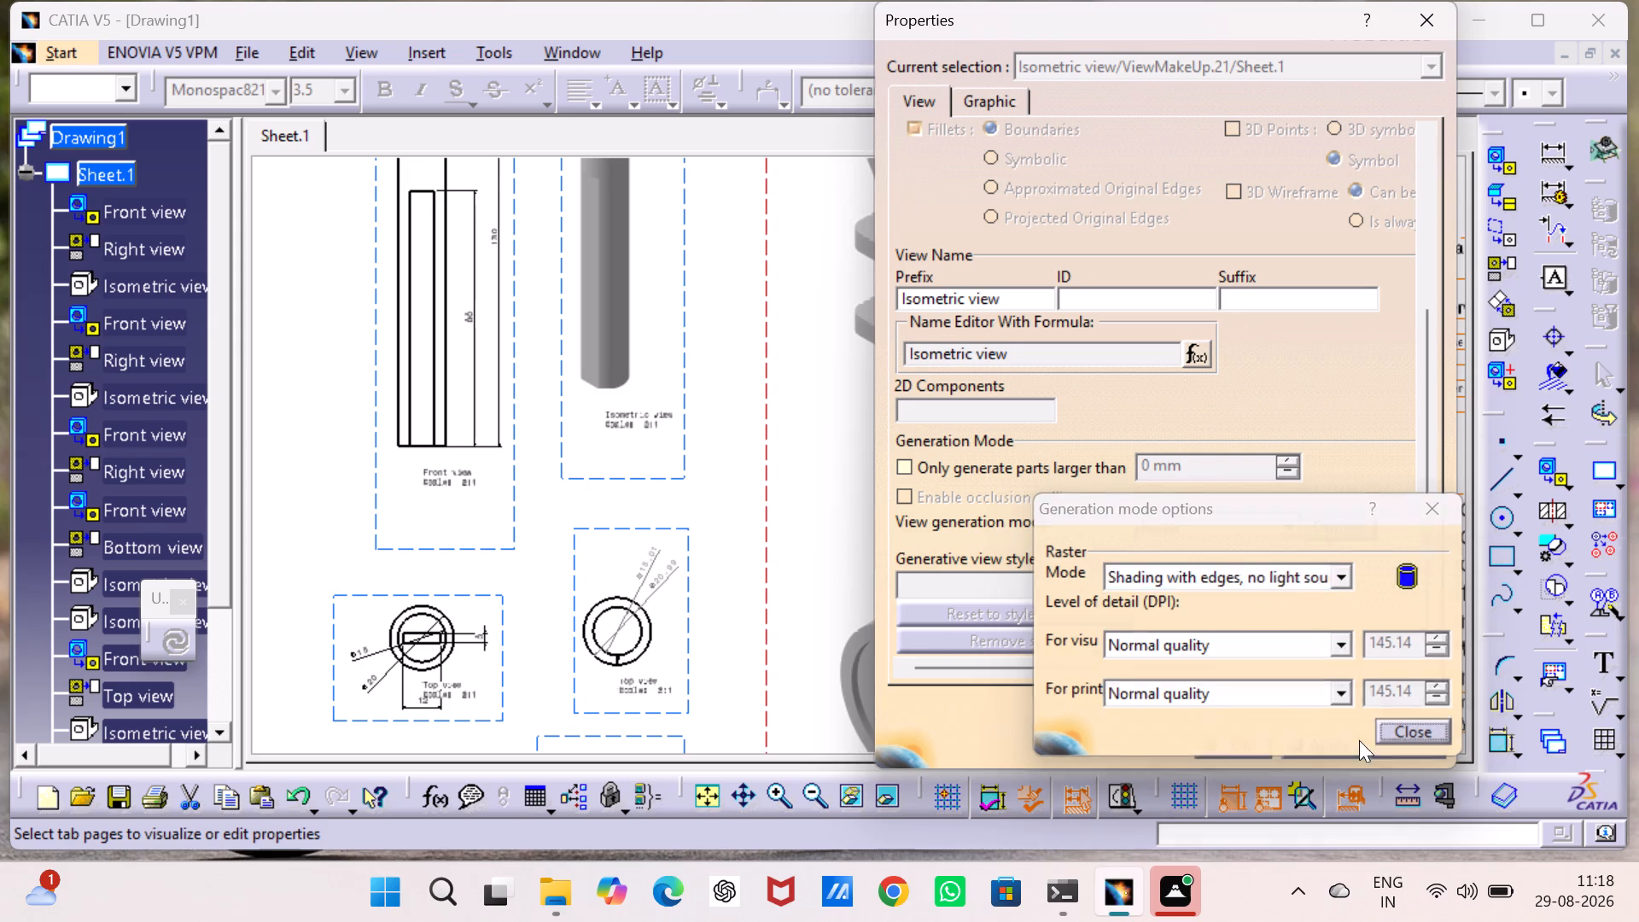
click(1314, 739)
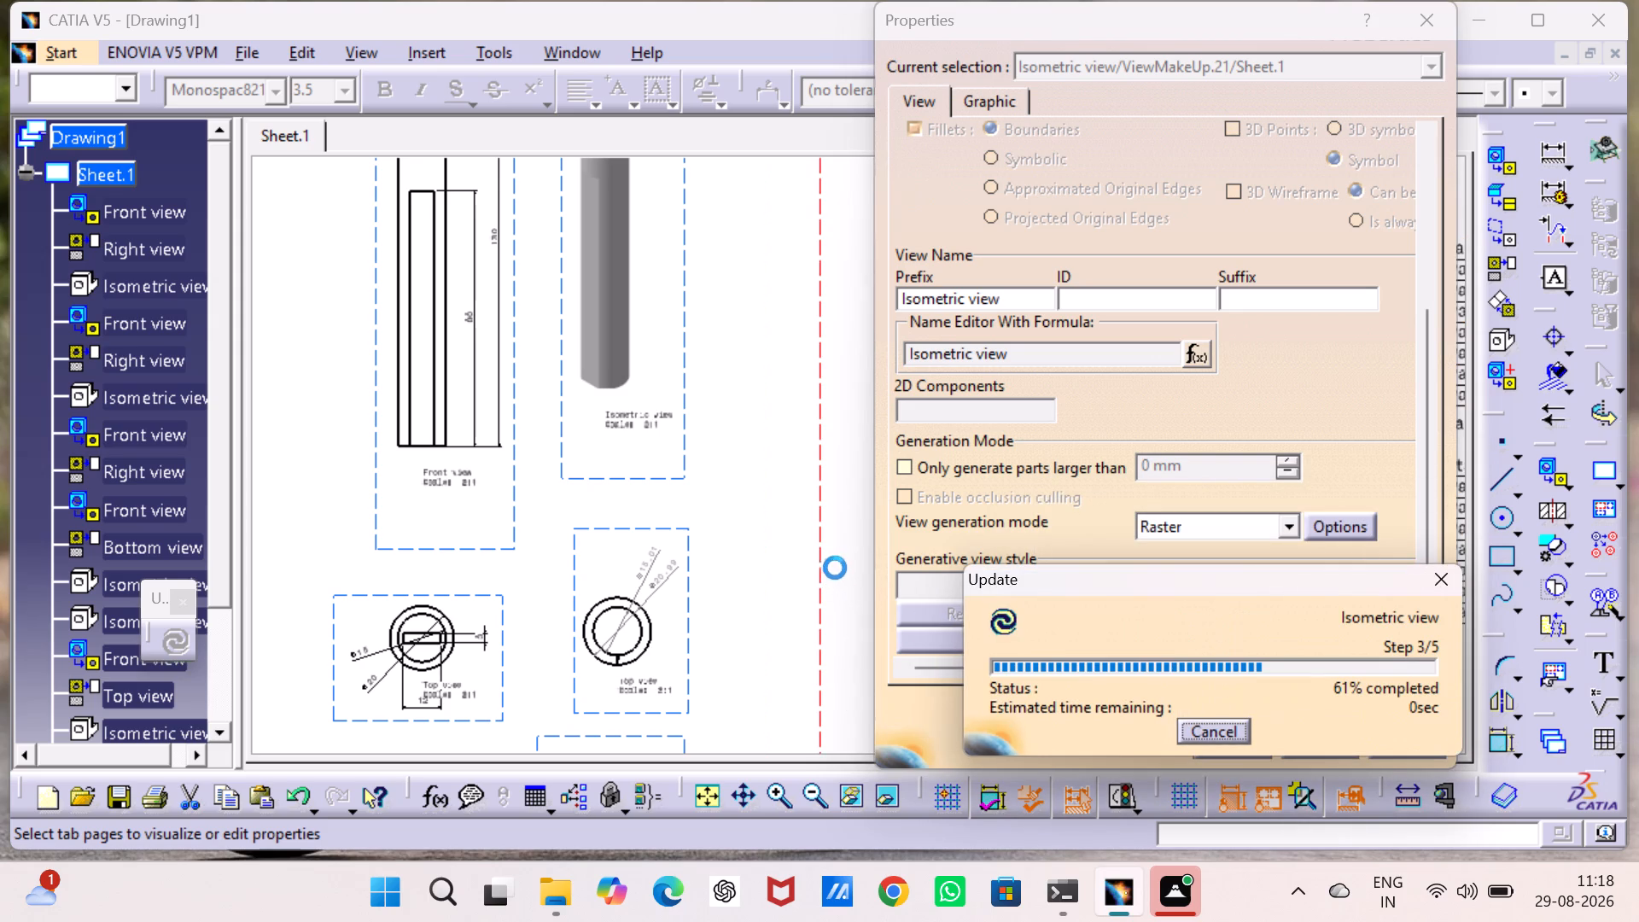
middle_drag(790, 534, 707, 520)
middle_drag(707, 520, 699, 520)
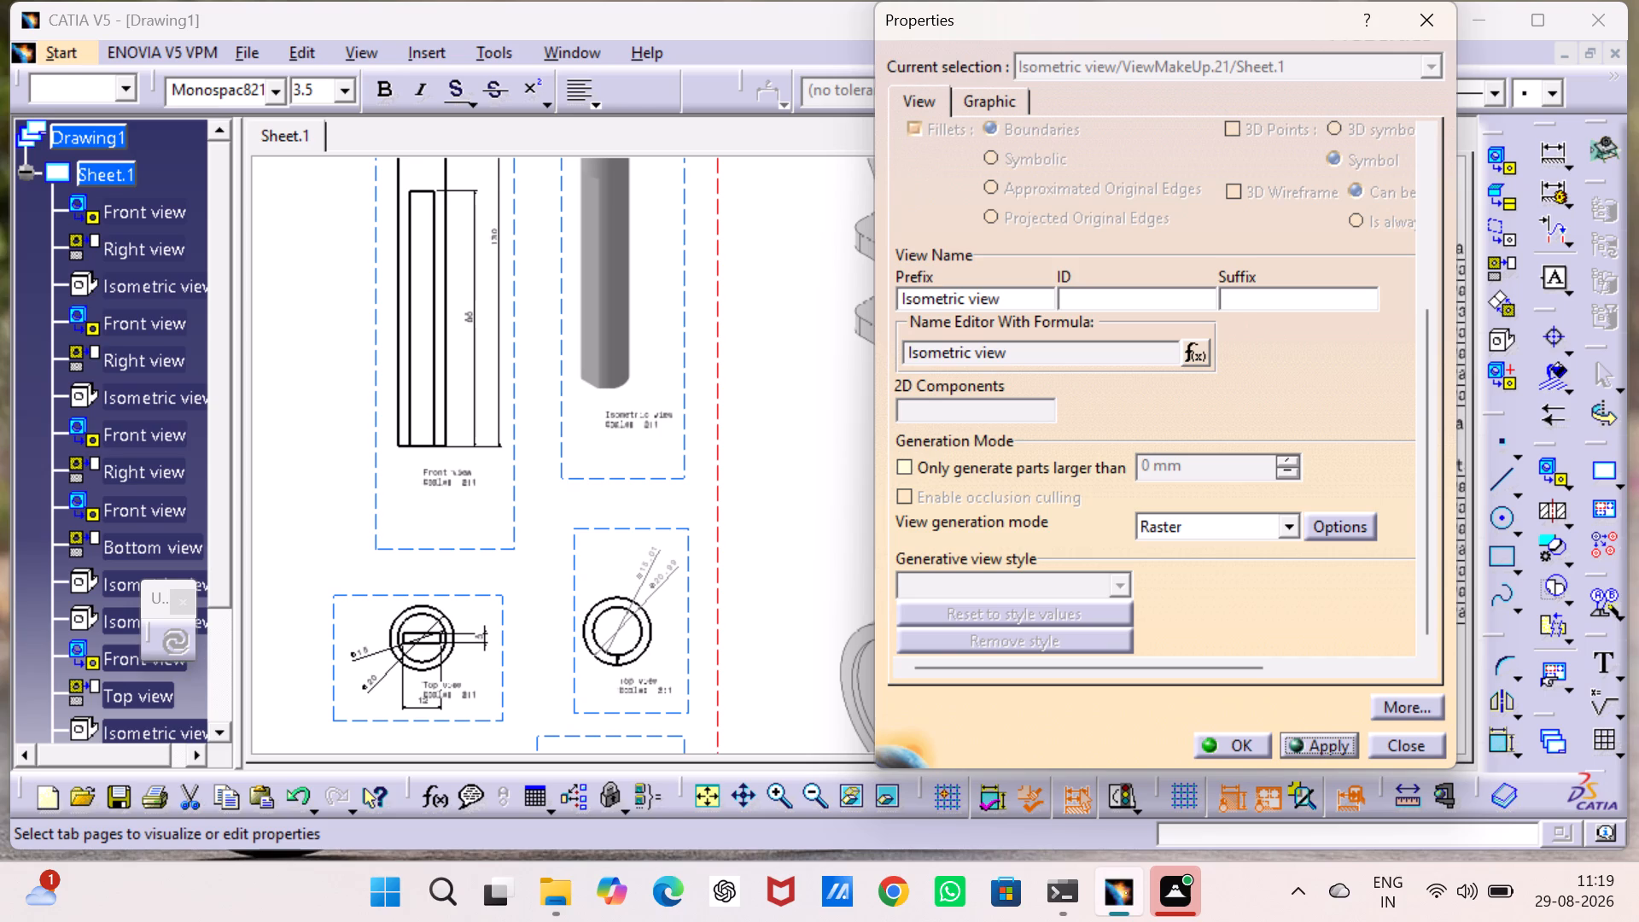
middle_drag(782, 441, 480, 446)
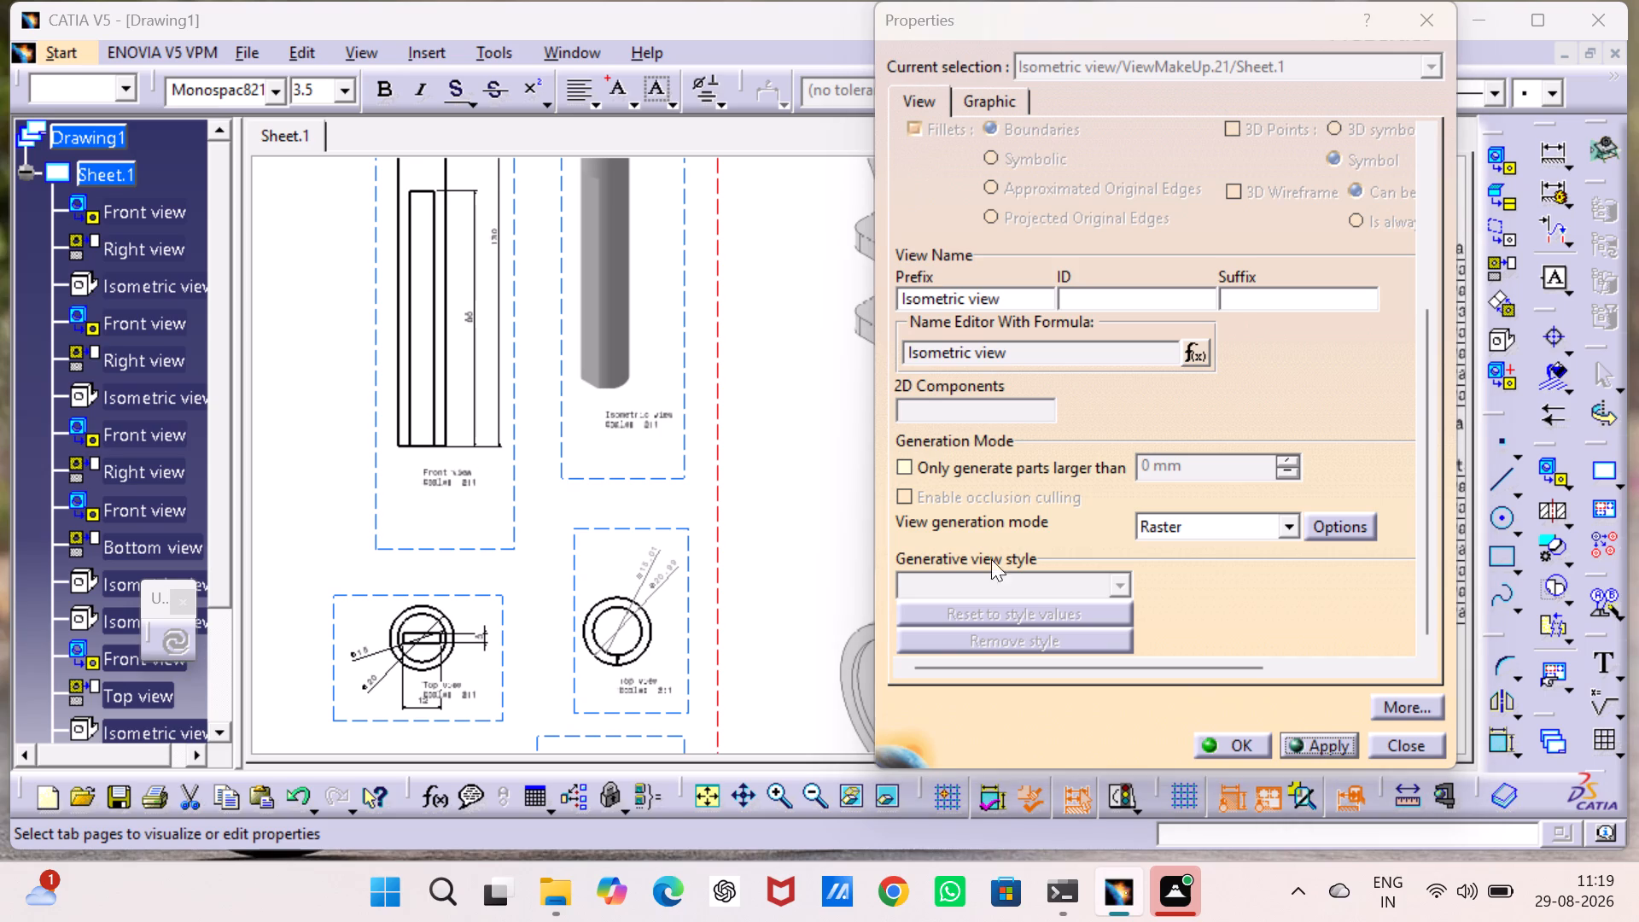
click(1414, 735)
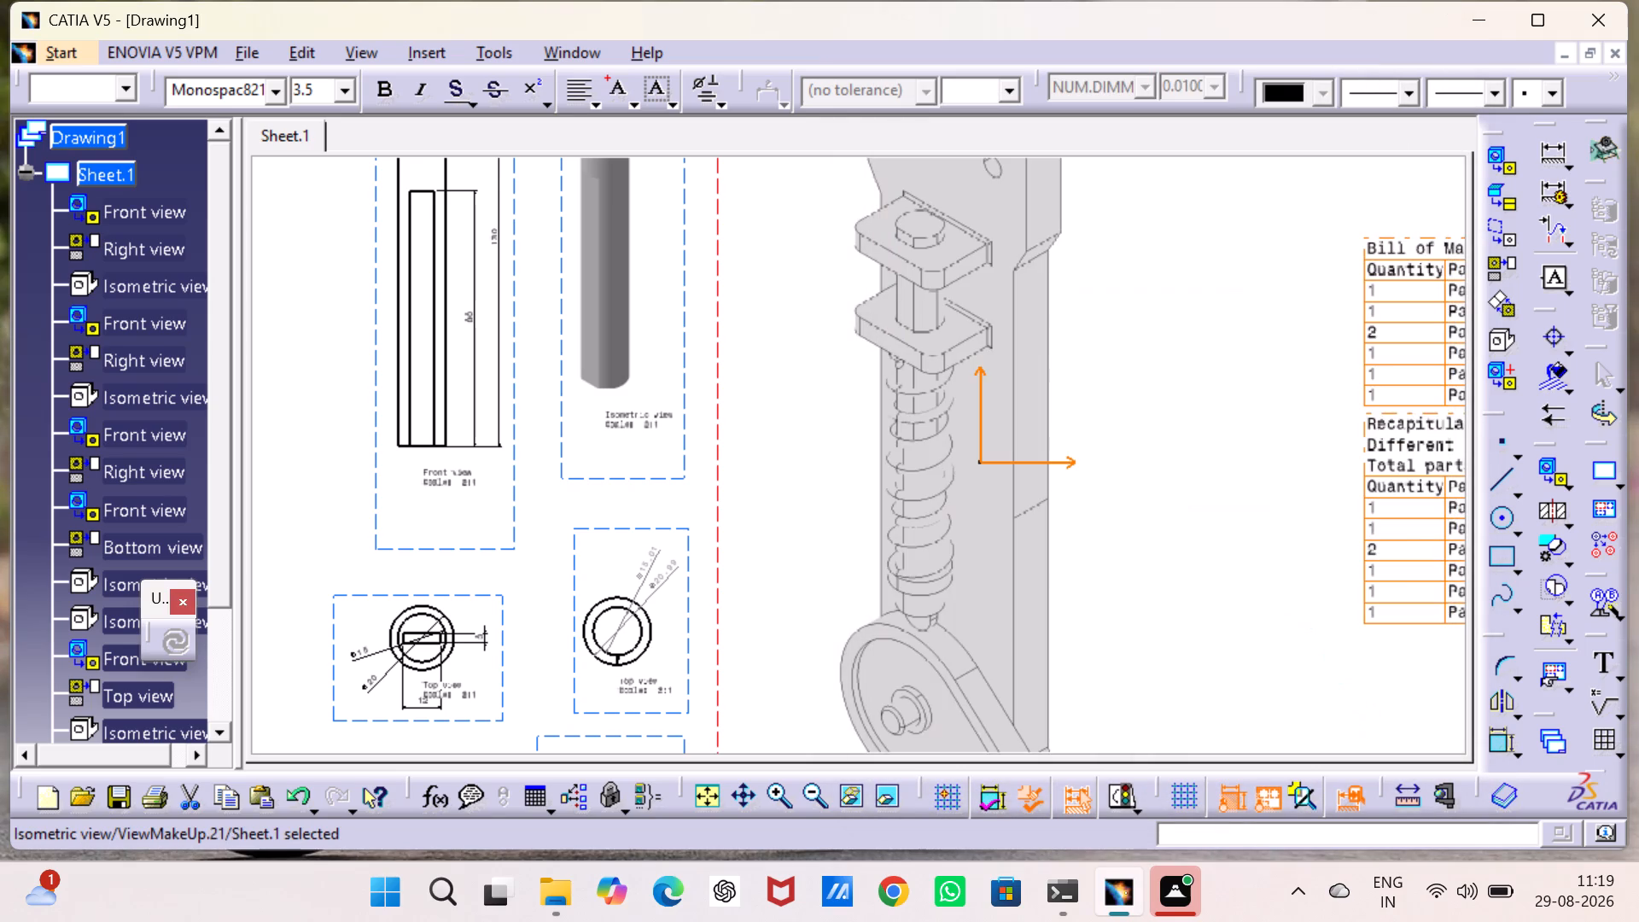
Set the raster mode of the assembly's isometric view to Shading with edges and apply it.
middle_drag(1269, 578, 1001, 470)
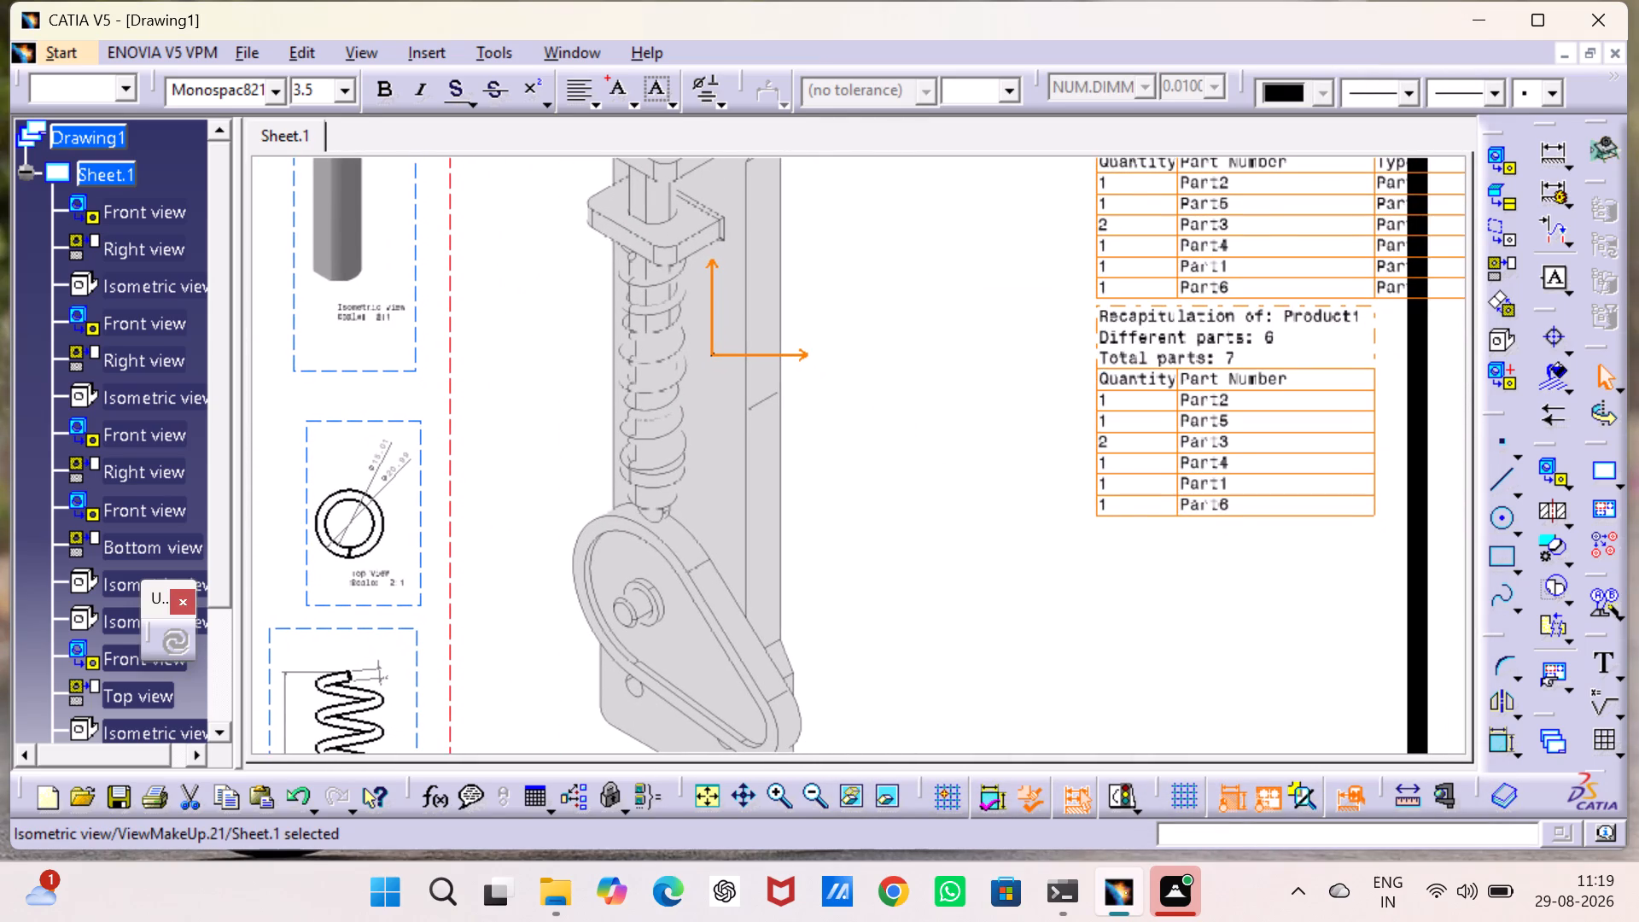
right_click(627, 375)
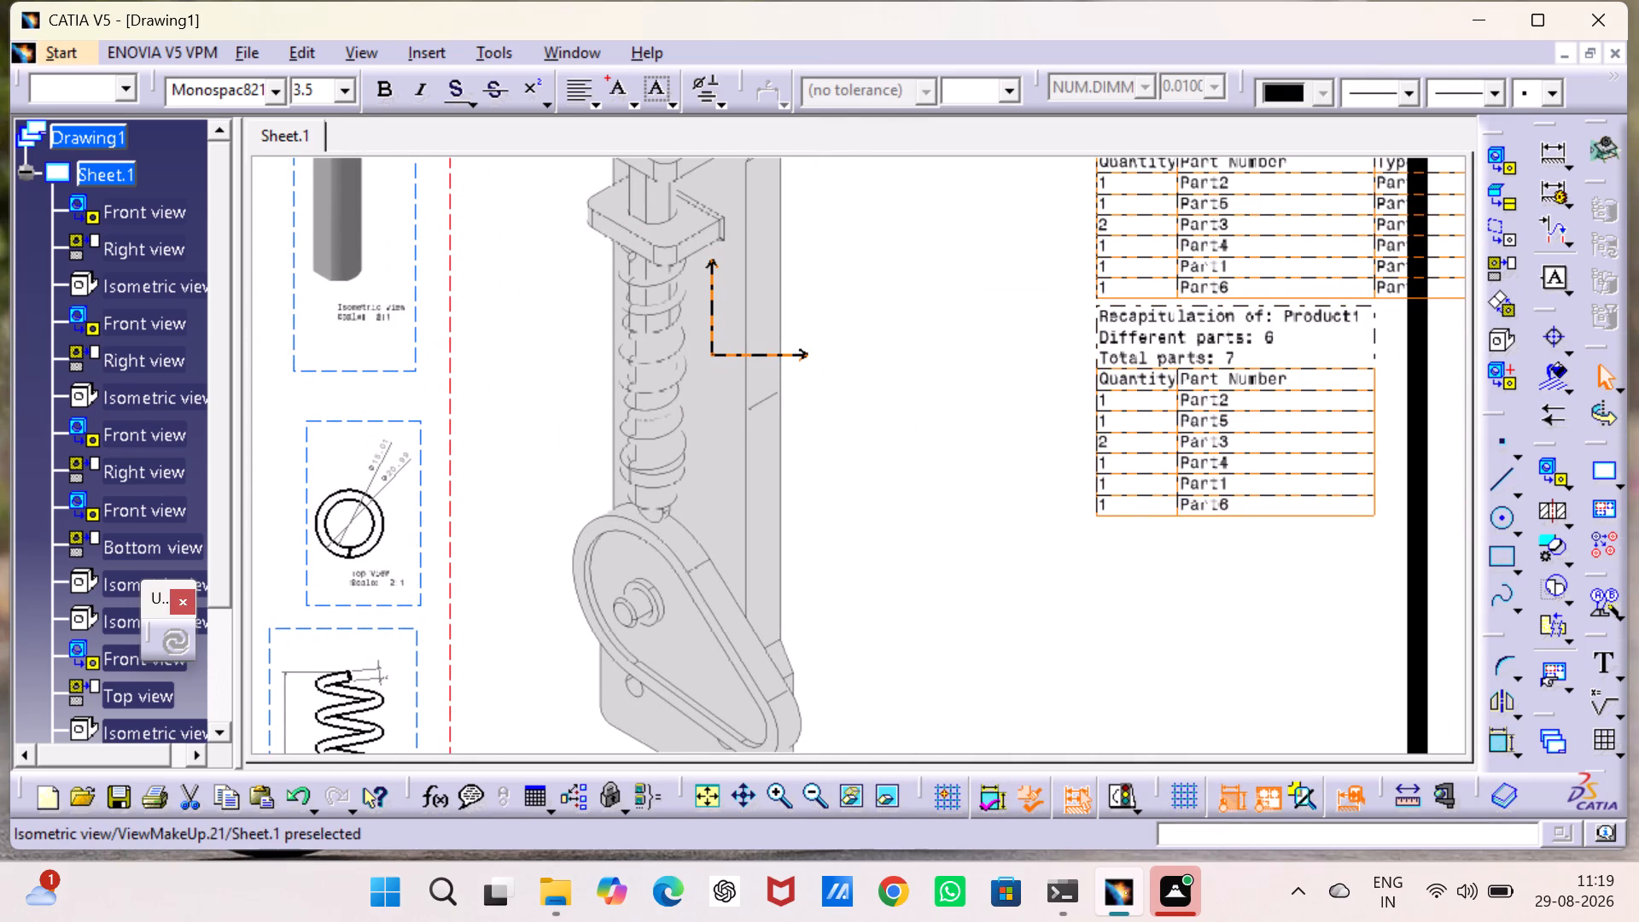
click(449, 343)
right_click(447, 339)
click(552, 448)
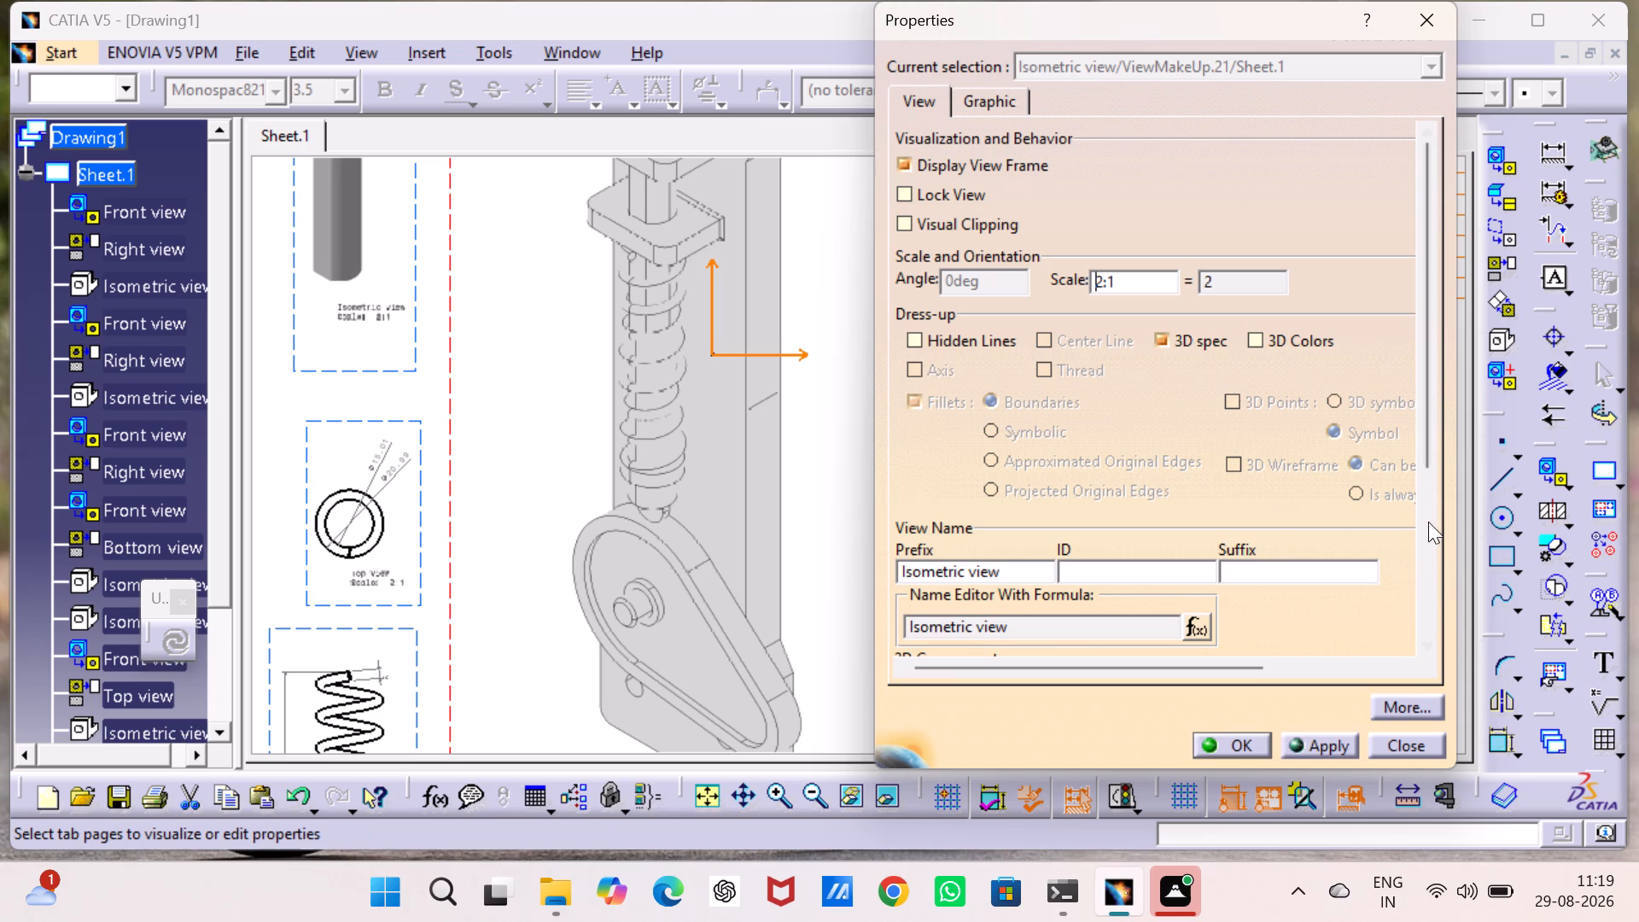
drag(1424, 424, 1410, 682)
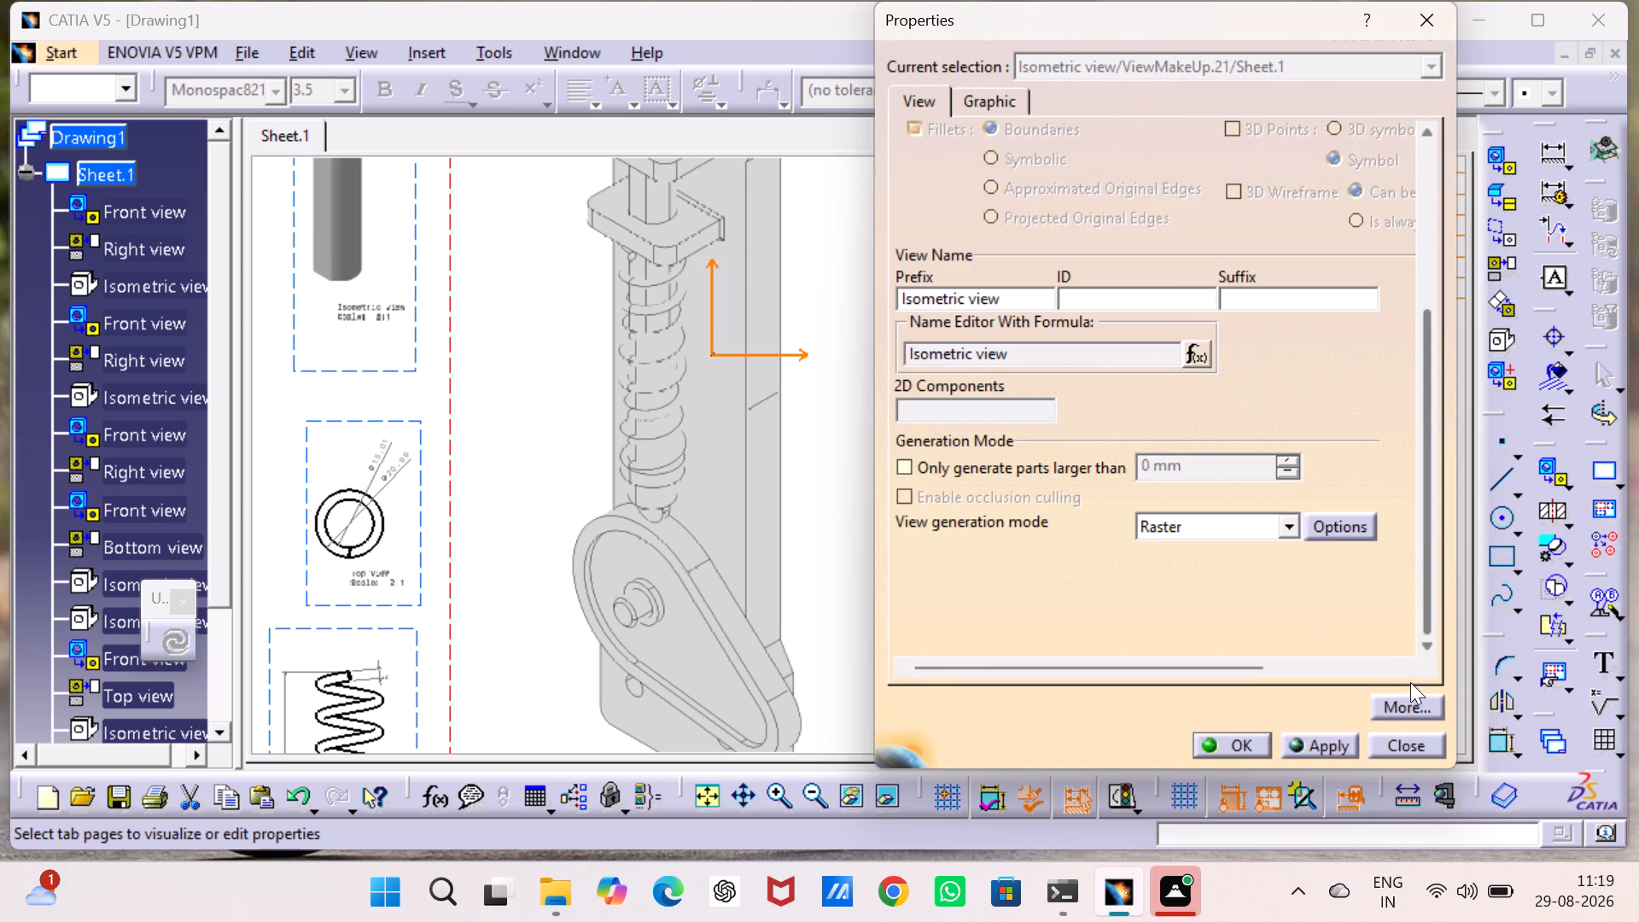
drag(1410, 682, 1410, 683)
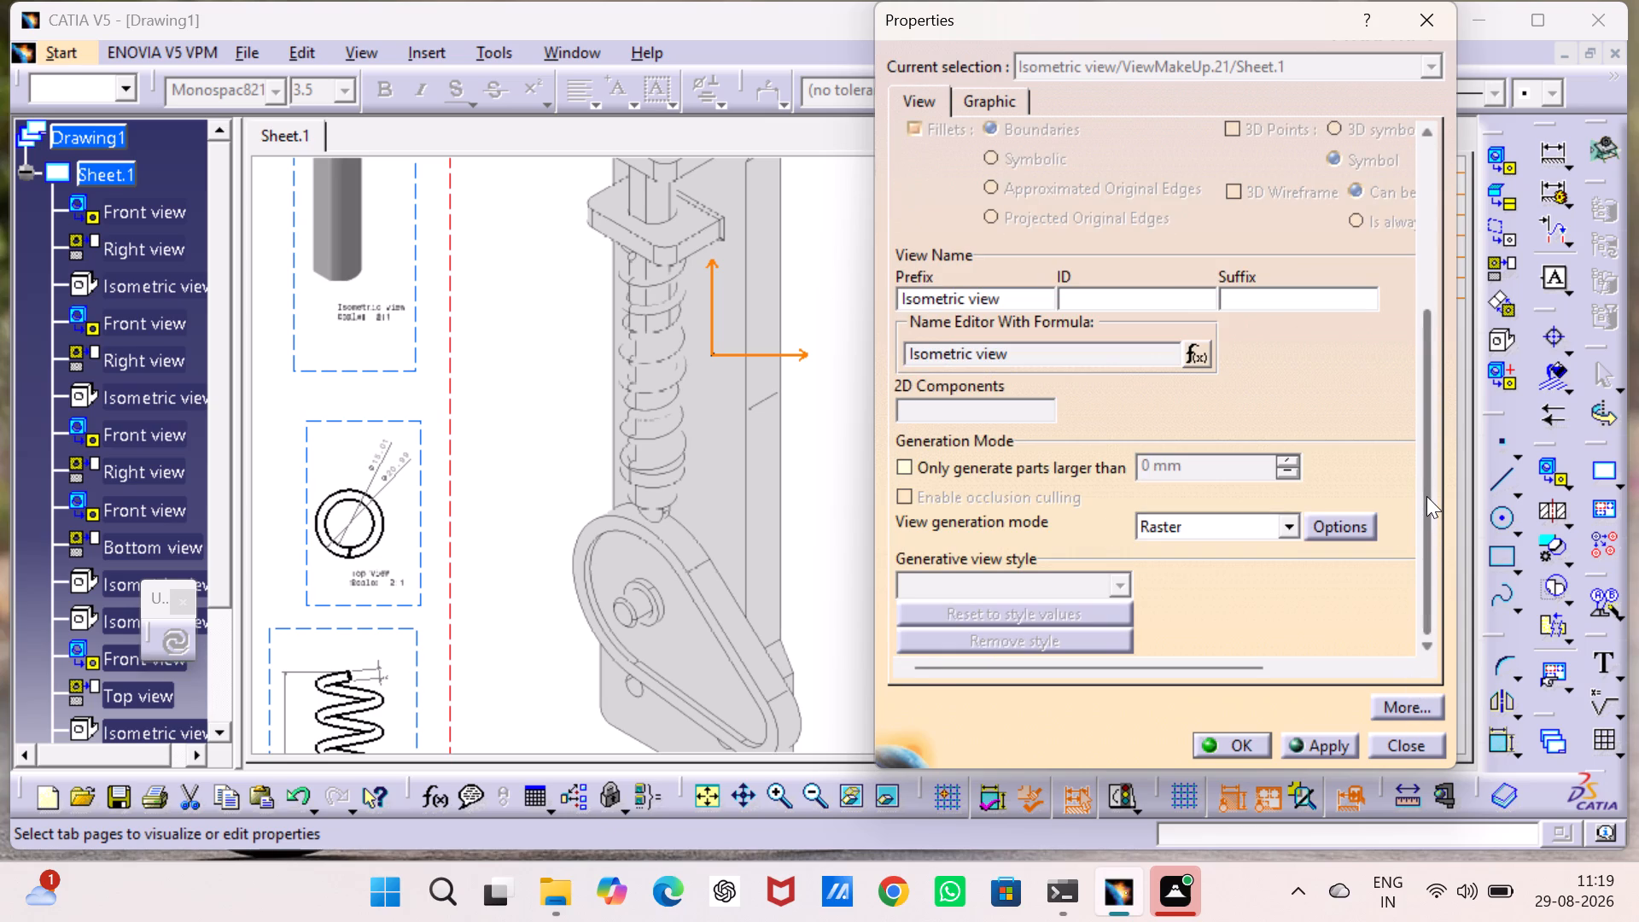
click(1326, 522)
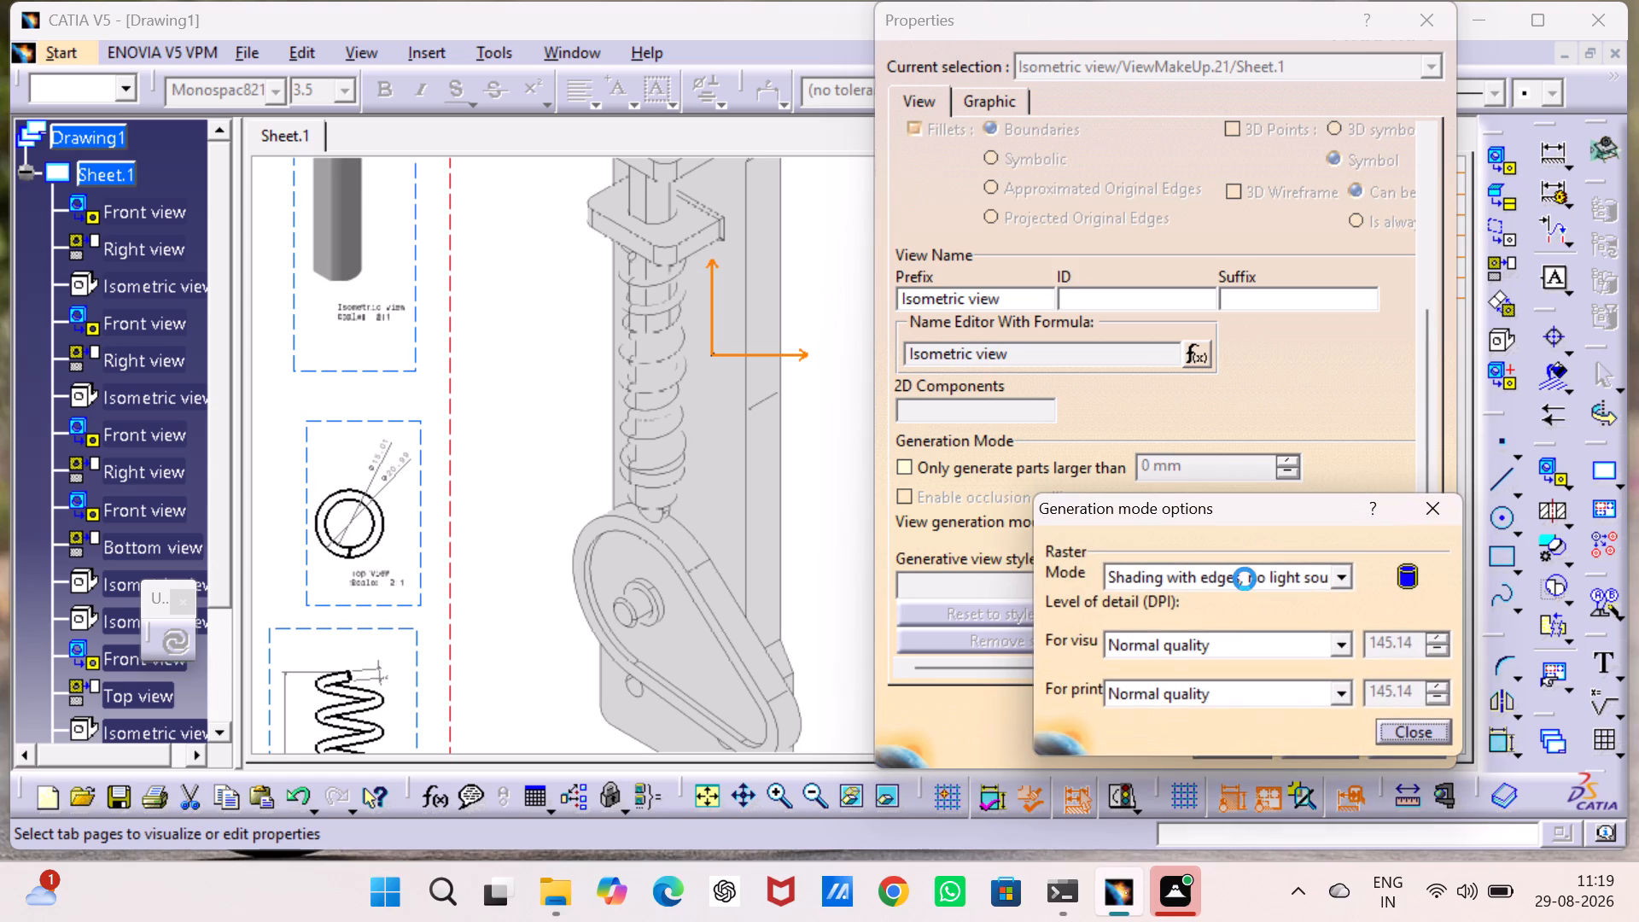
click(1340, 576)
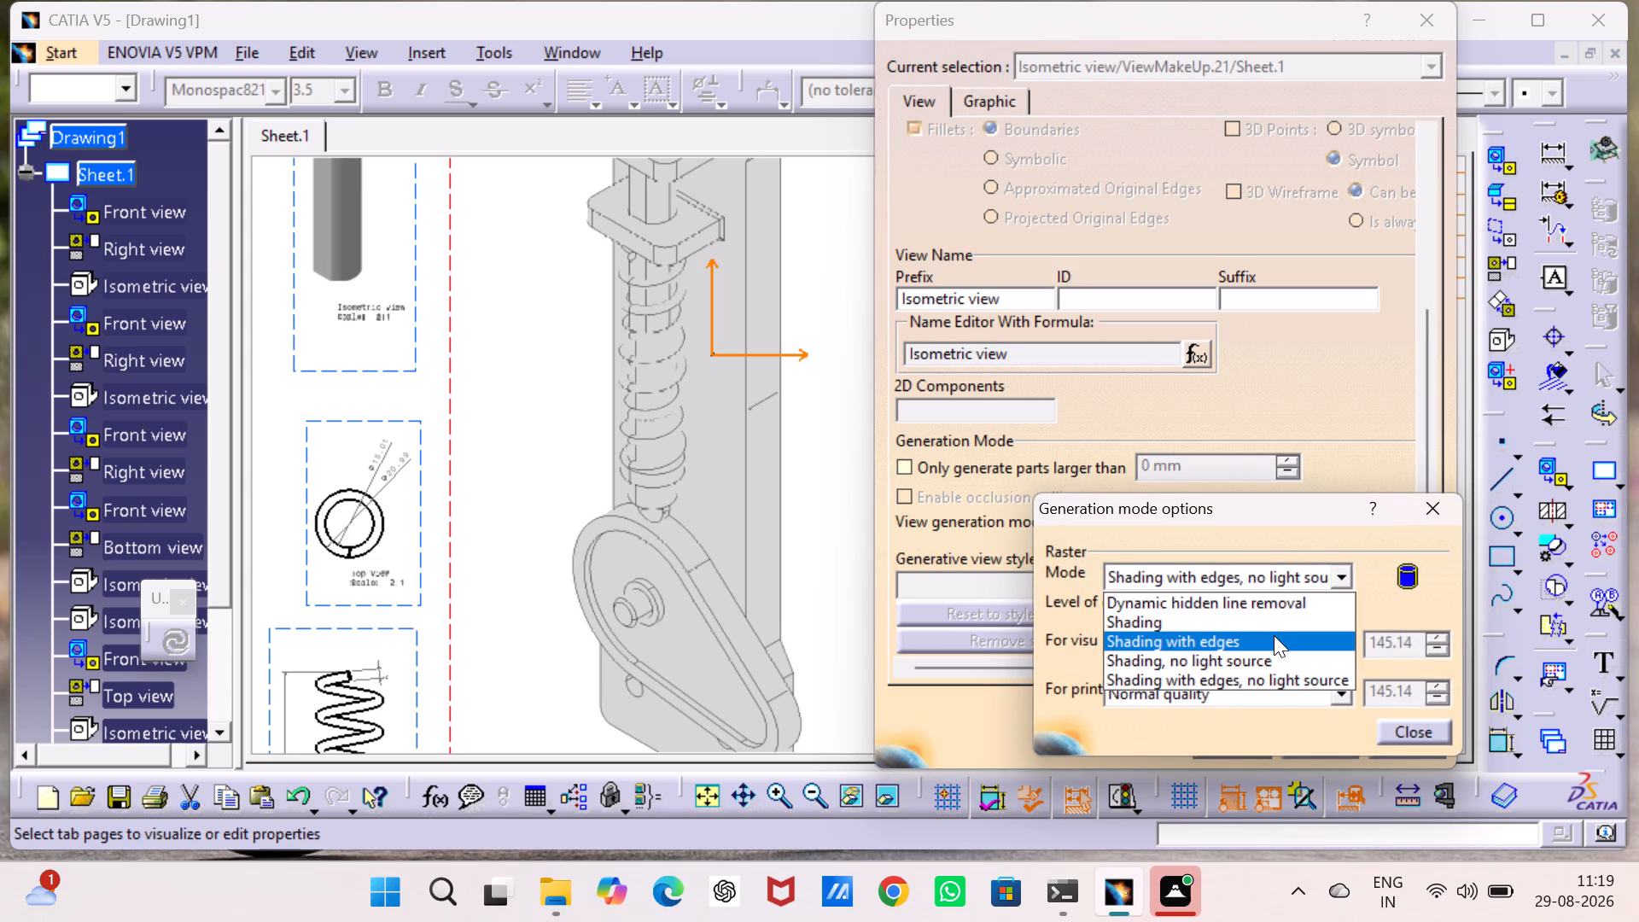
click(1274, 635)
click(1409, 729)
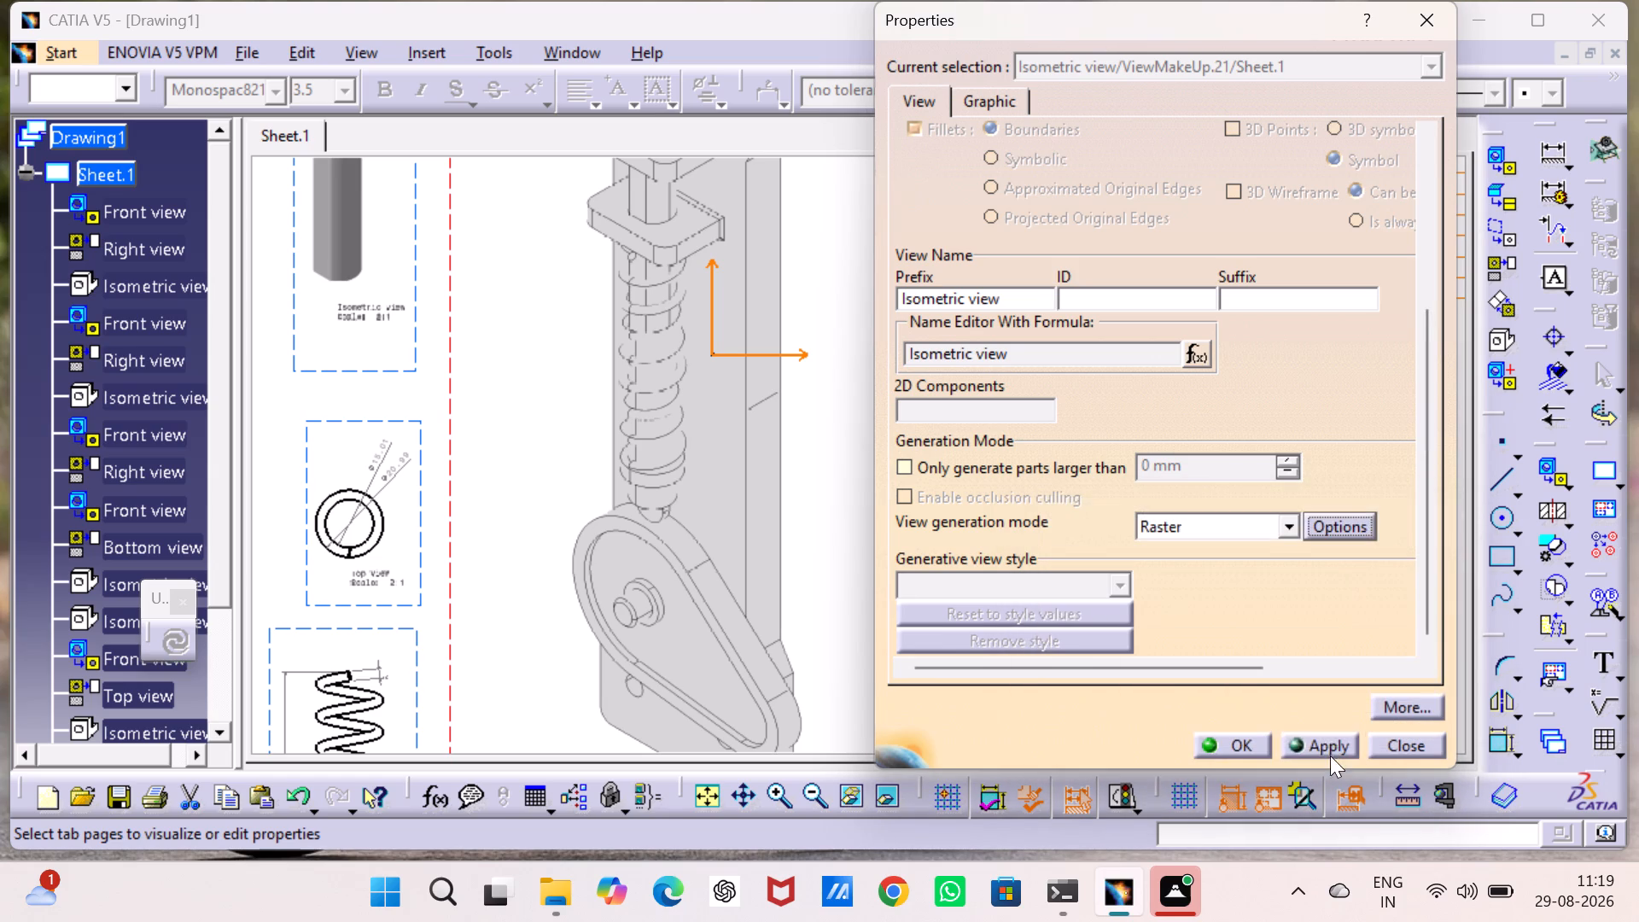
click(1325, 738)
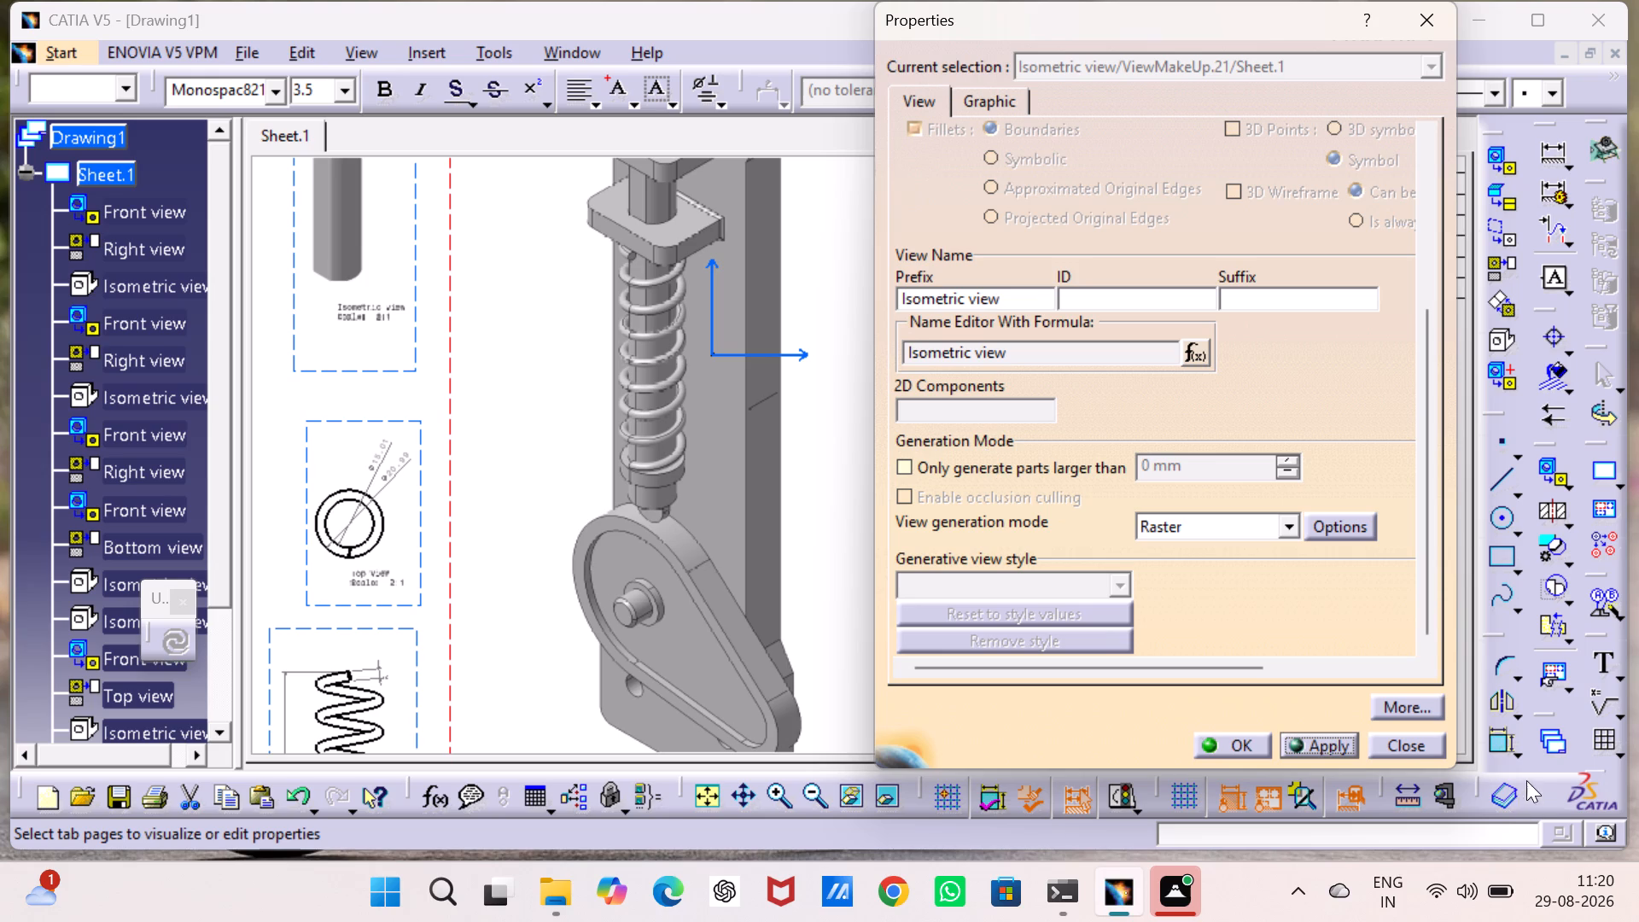
Set the raster mode of the assembly's isometric view to Shading, keeping Raster as the view generation mode.
click(1289, 523)
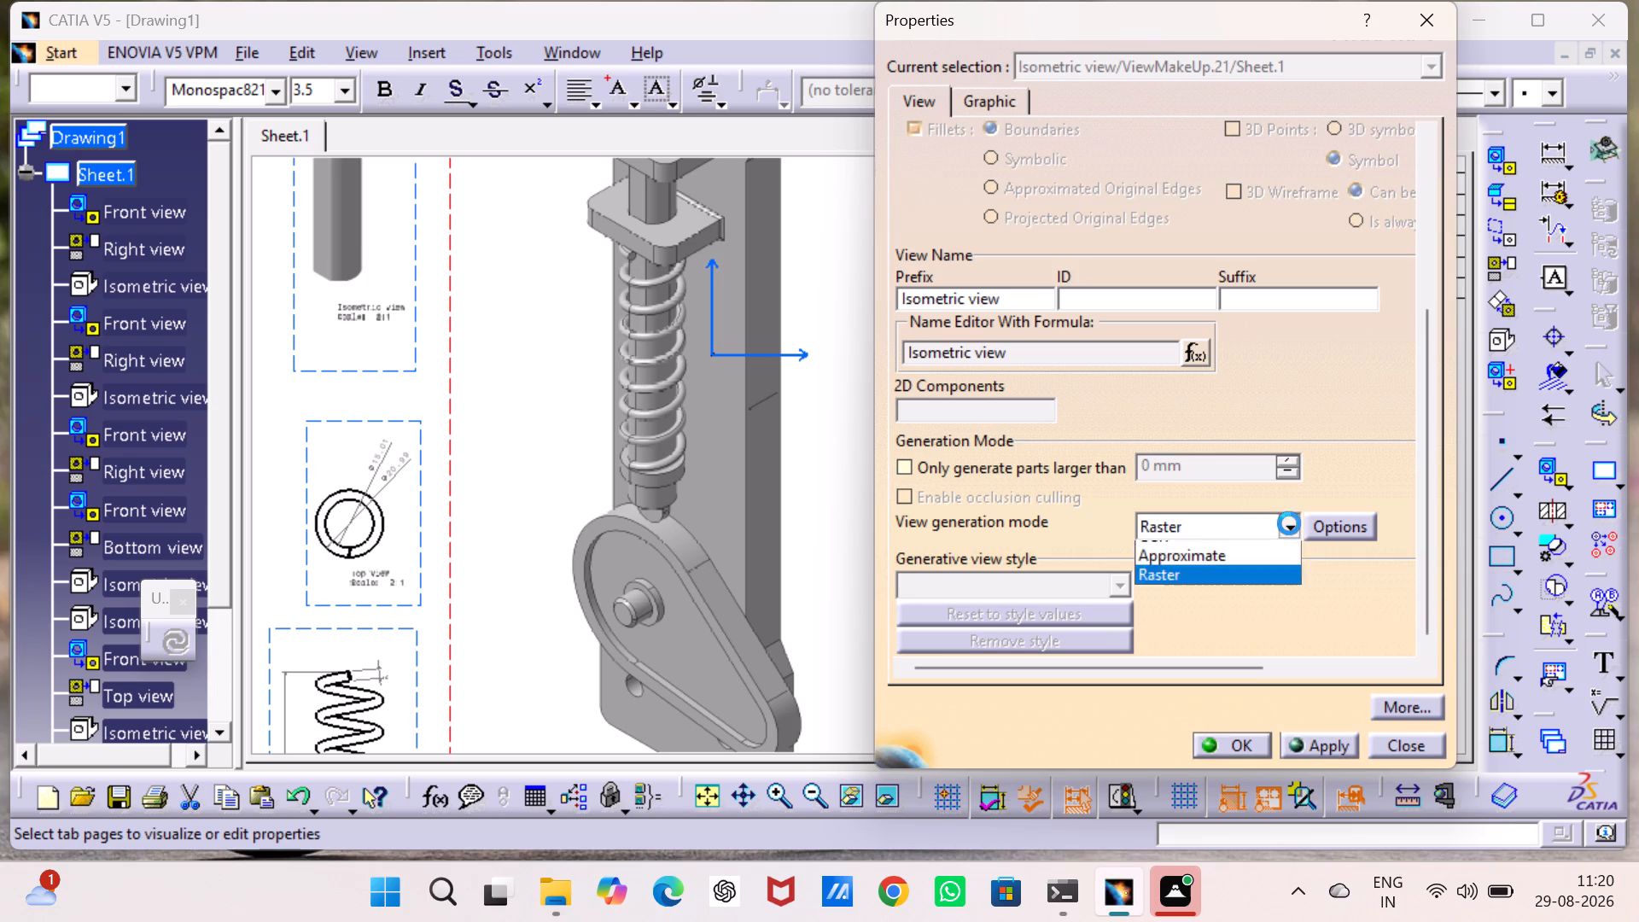
click(1233, 617)
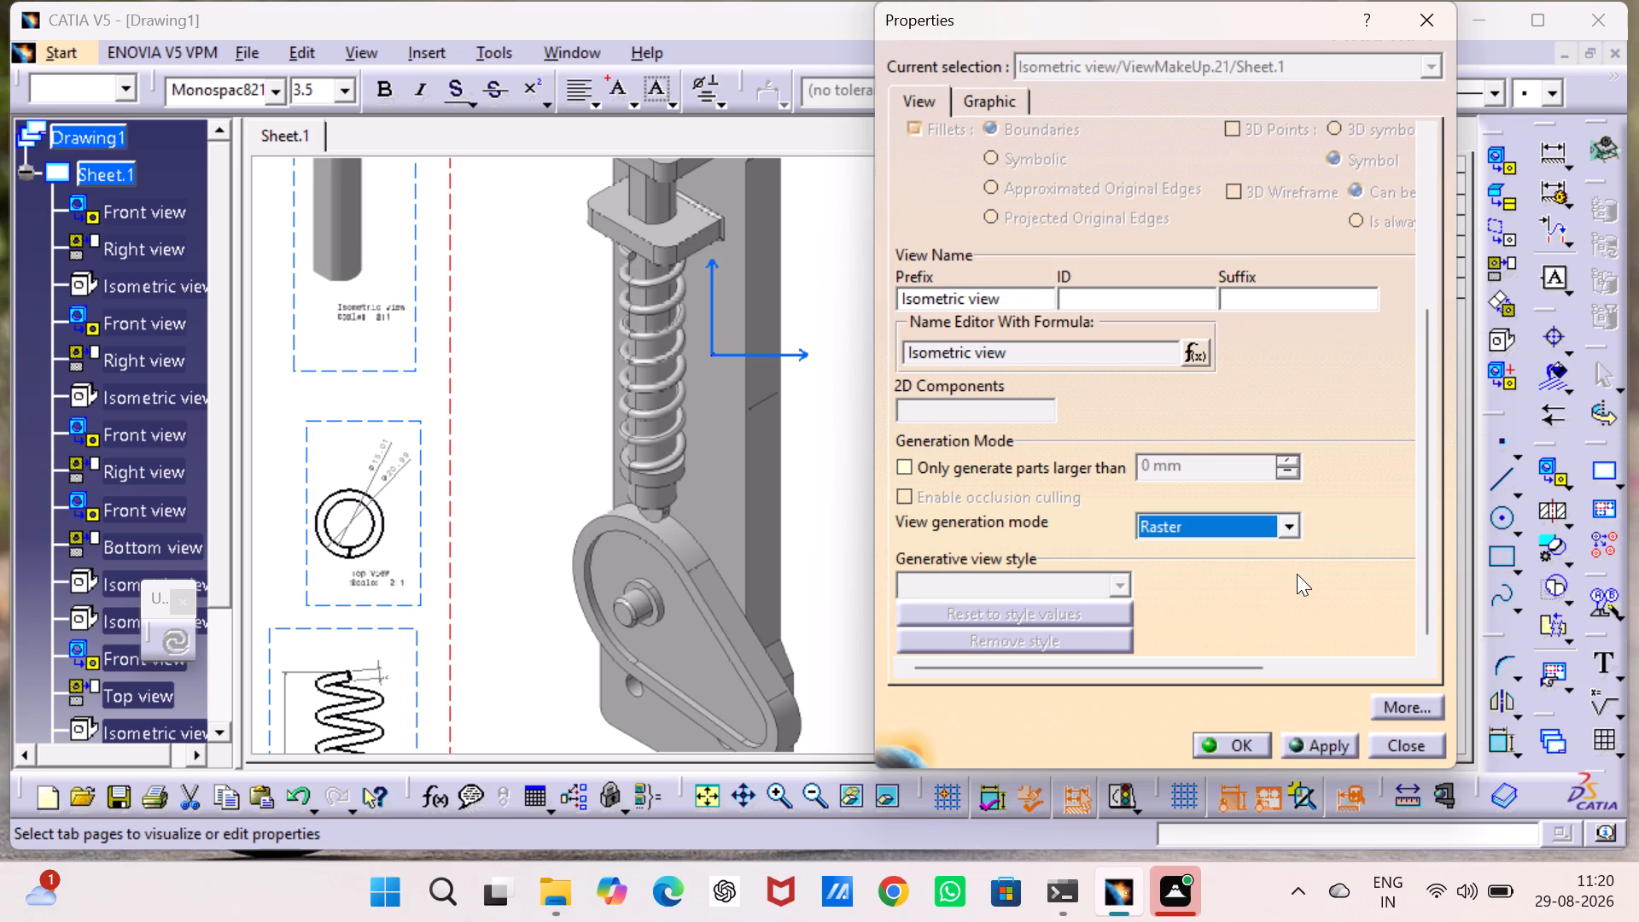
click(1320, 529)
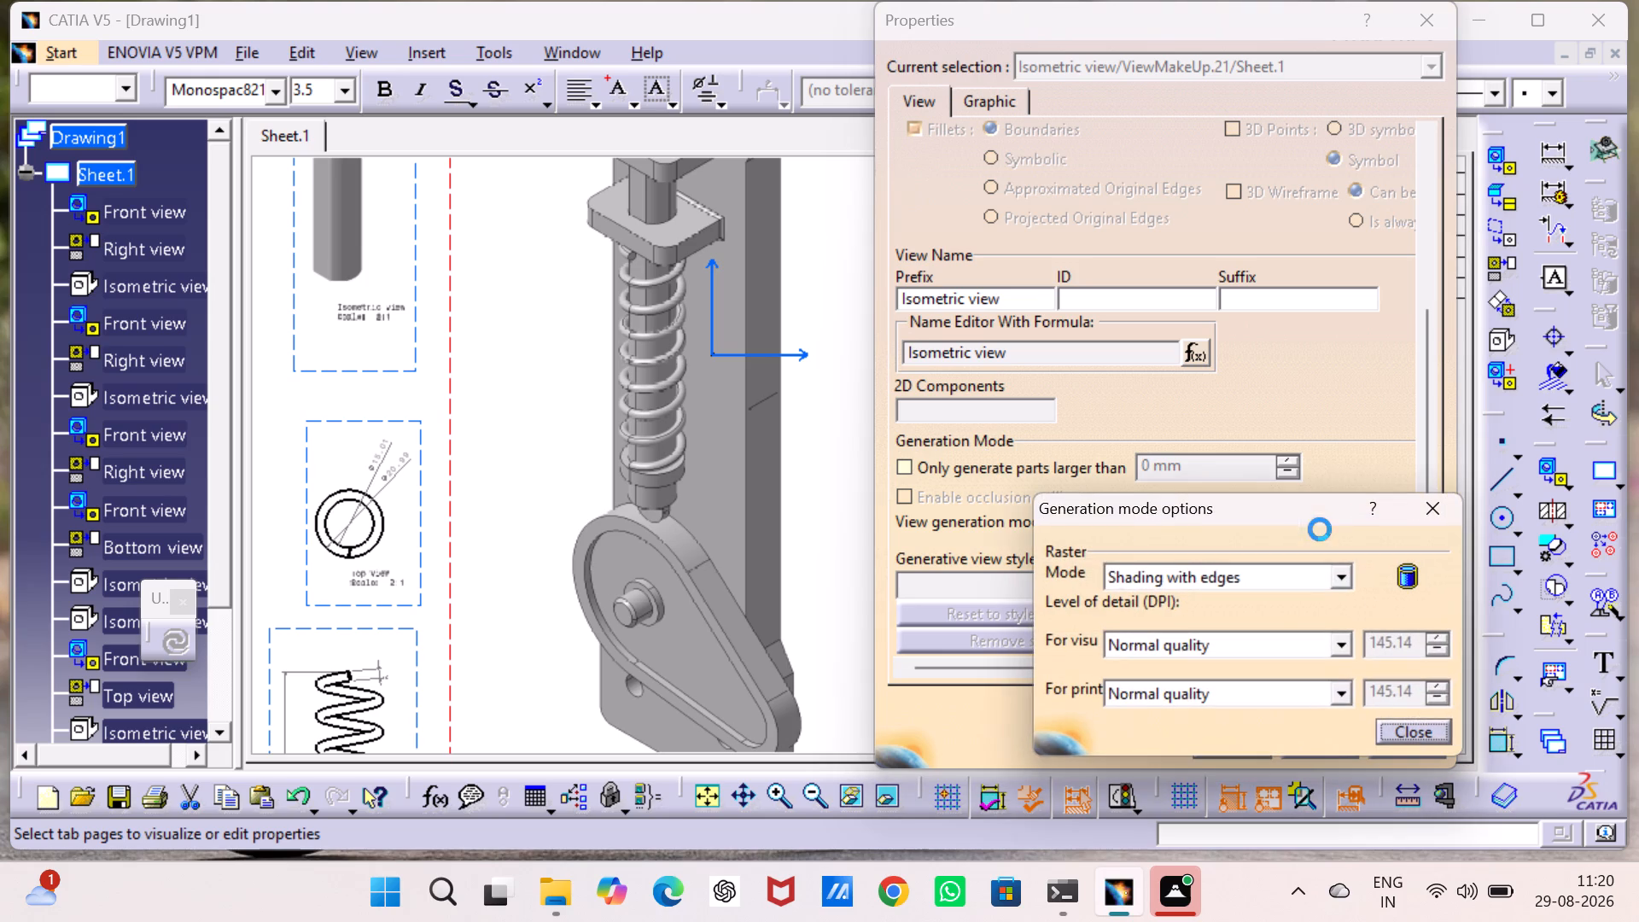
click(1341, 565)
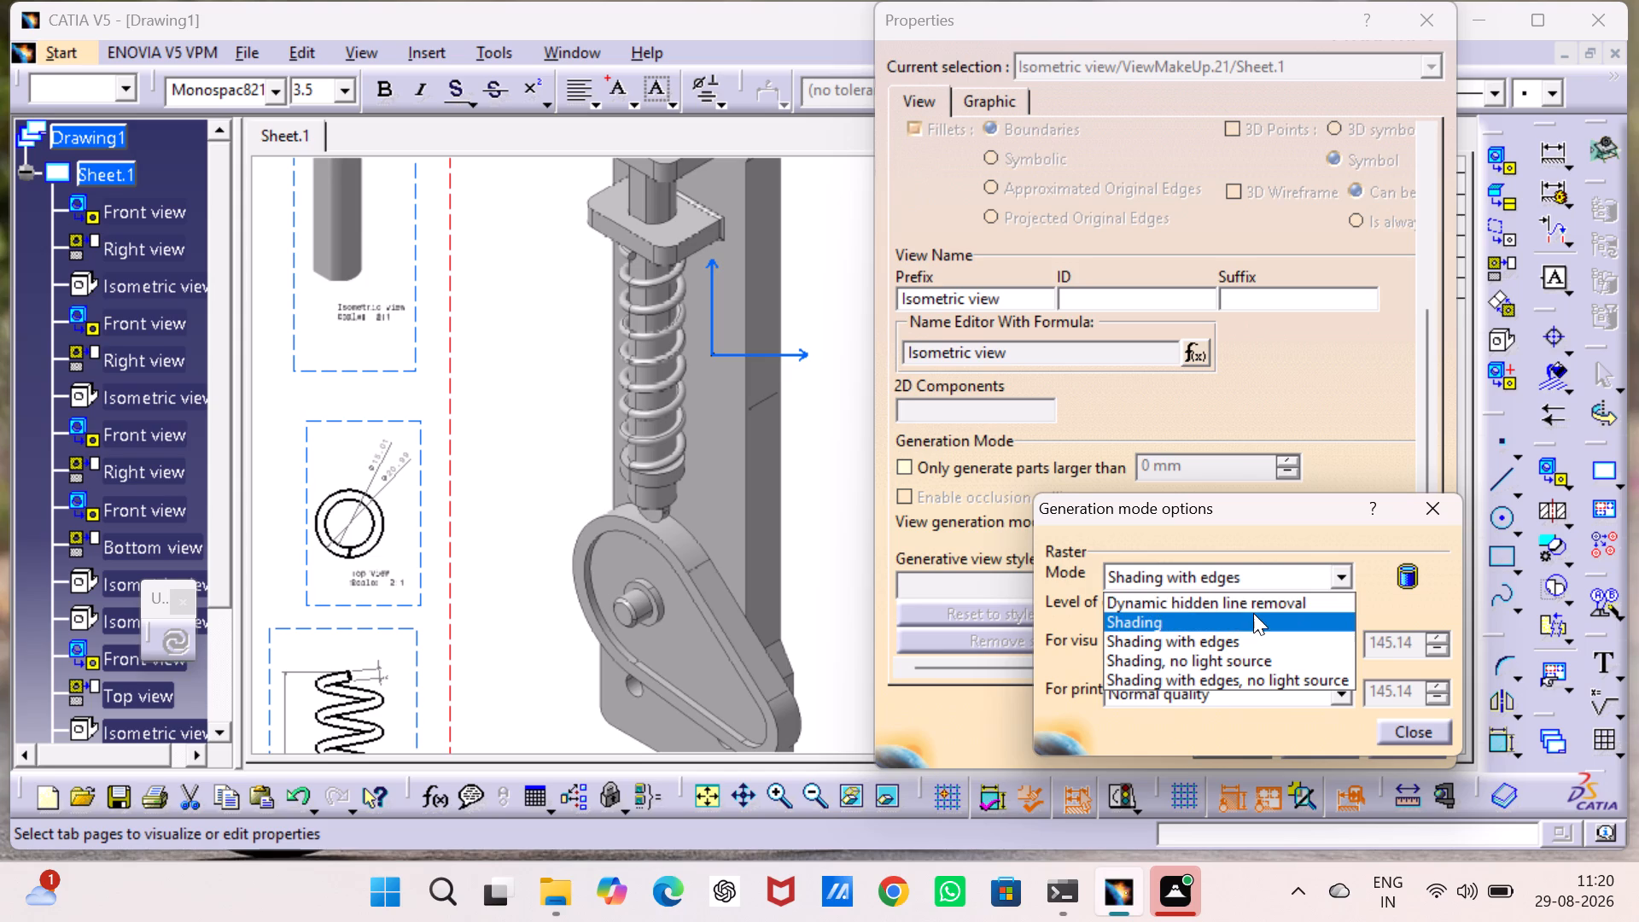
click(1237, 618)
click(1398, 731)
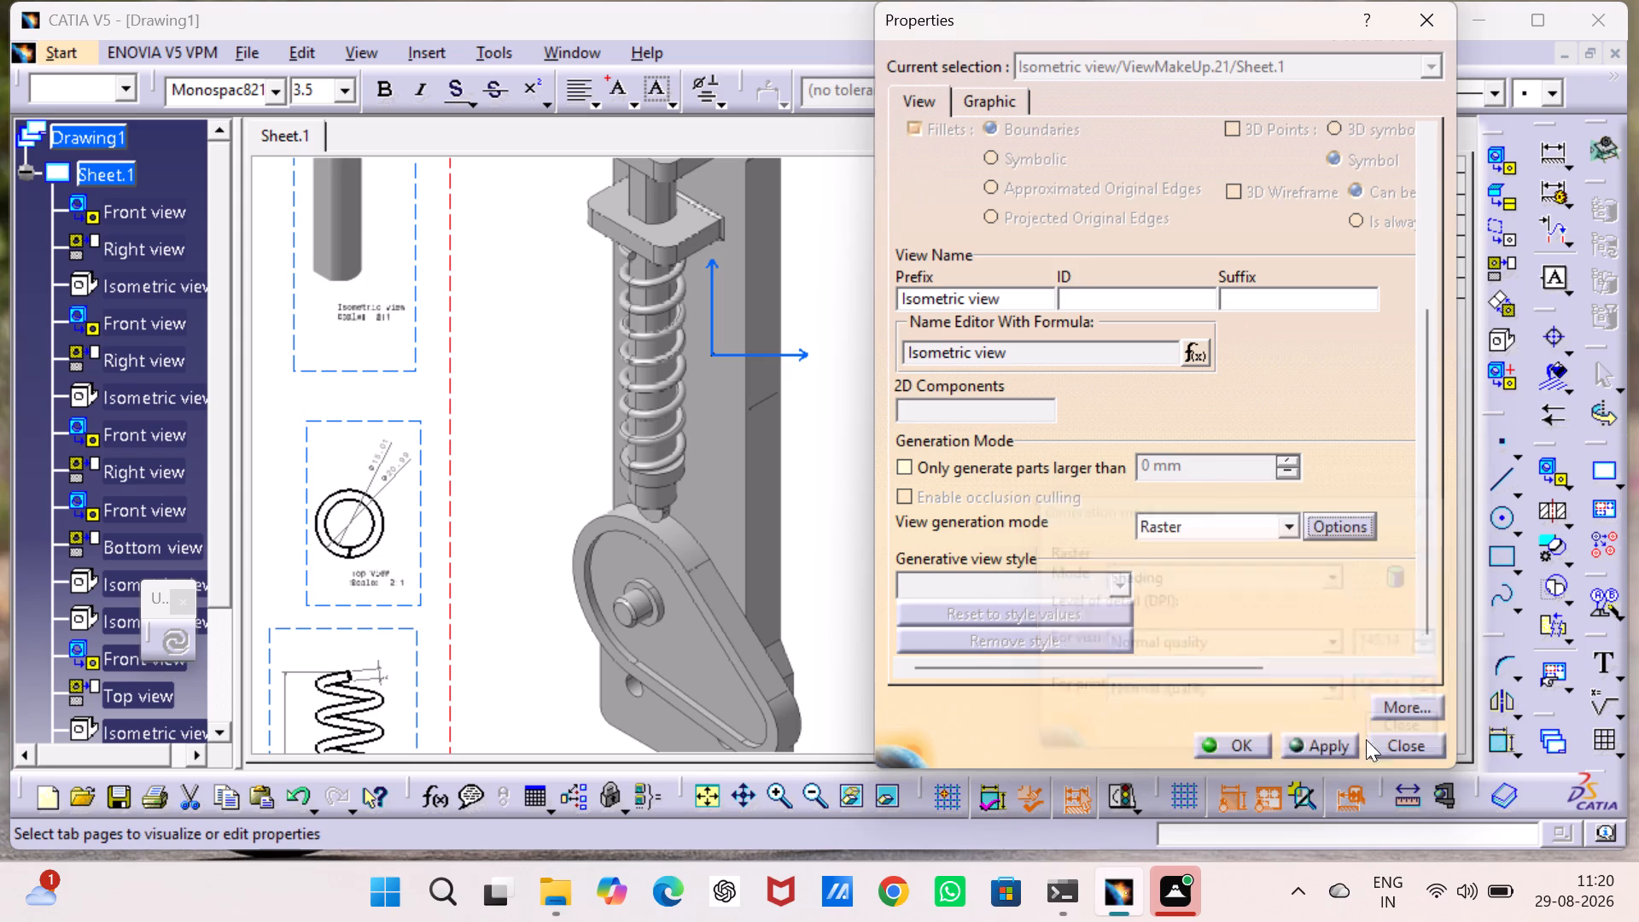
click(1255, 744)
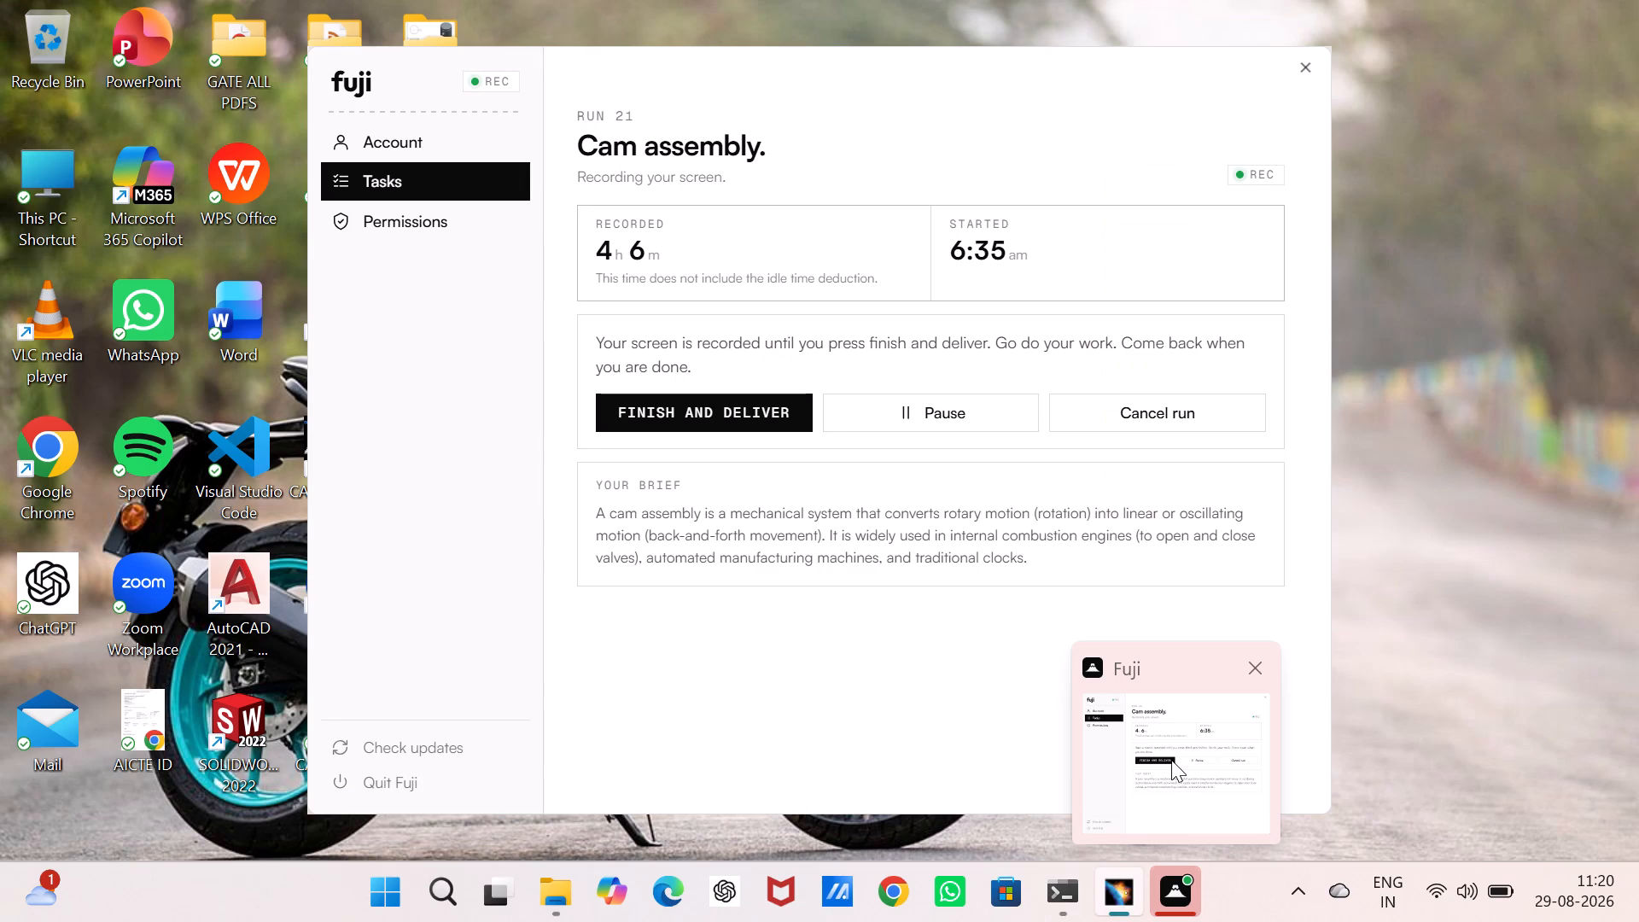
Switch to the Fuji window.
click(1171, 760)
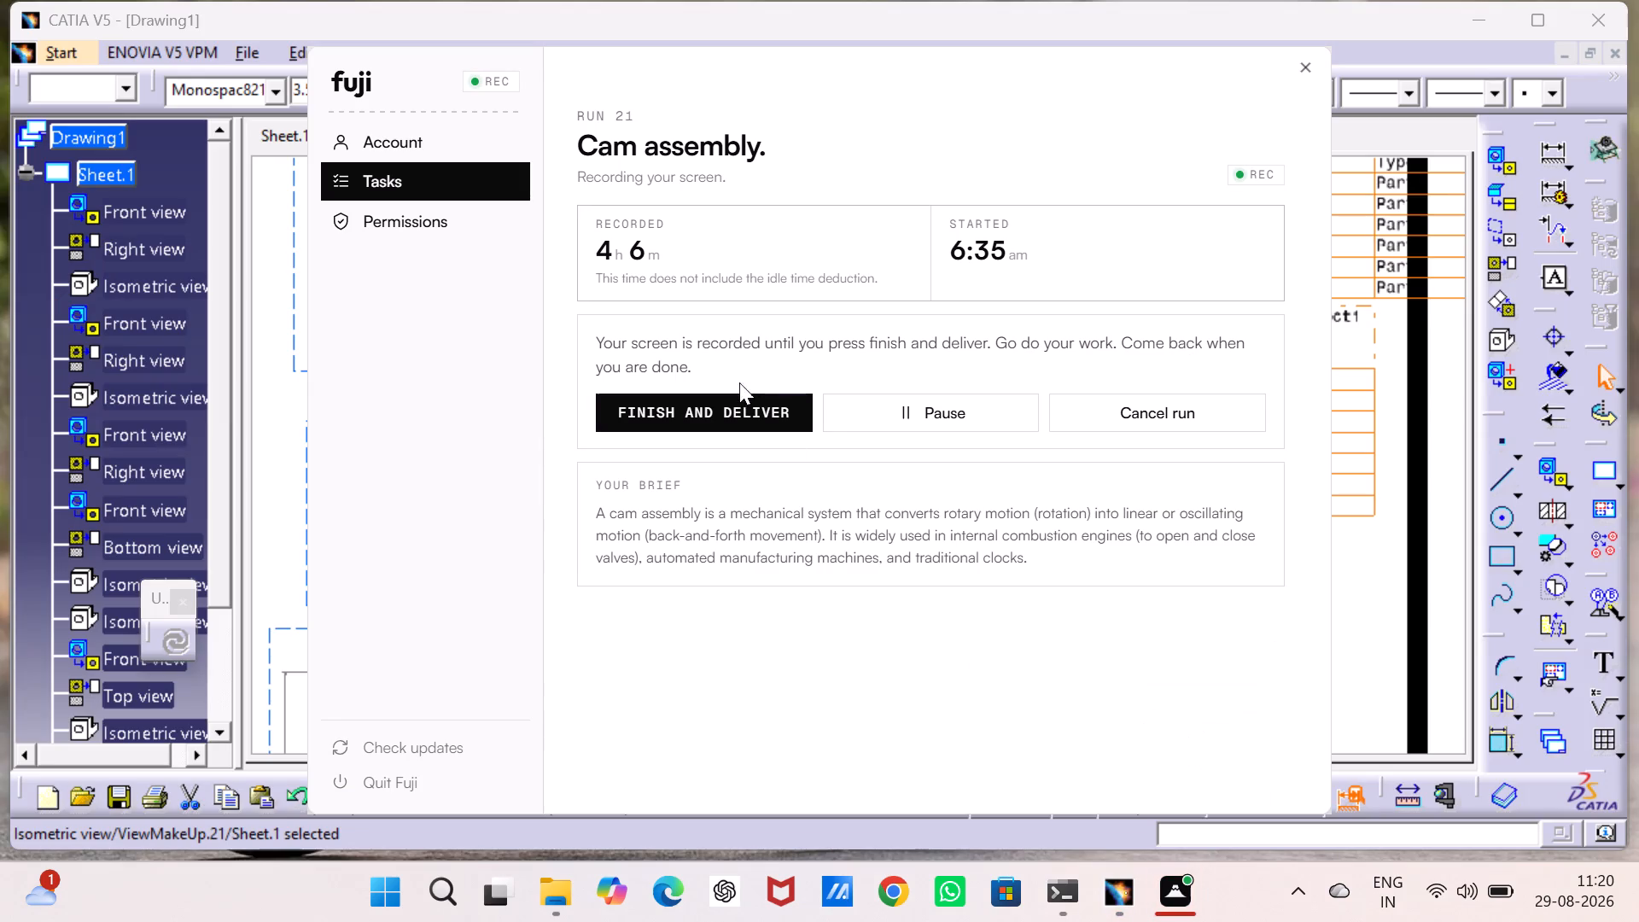